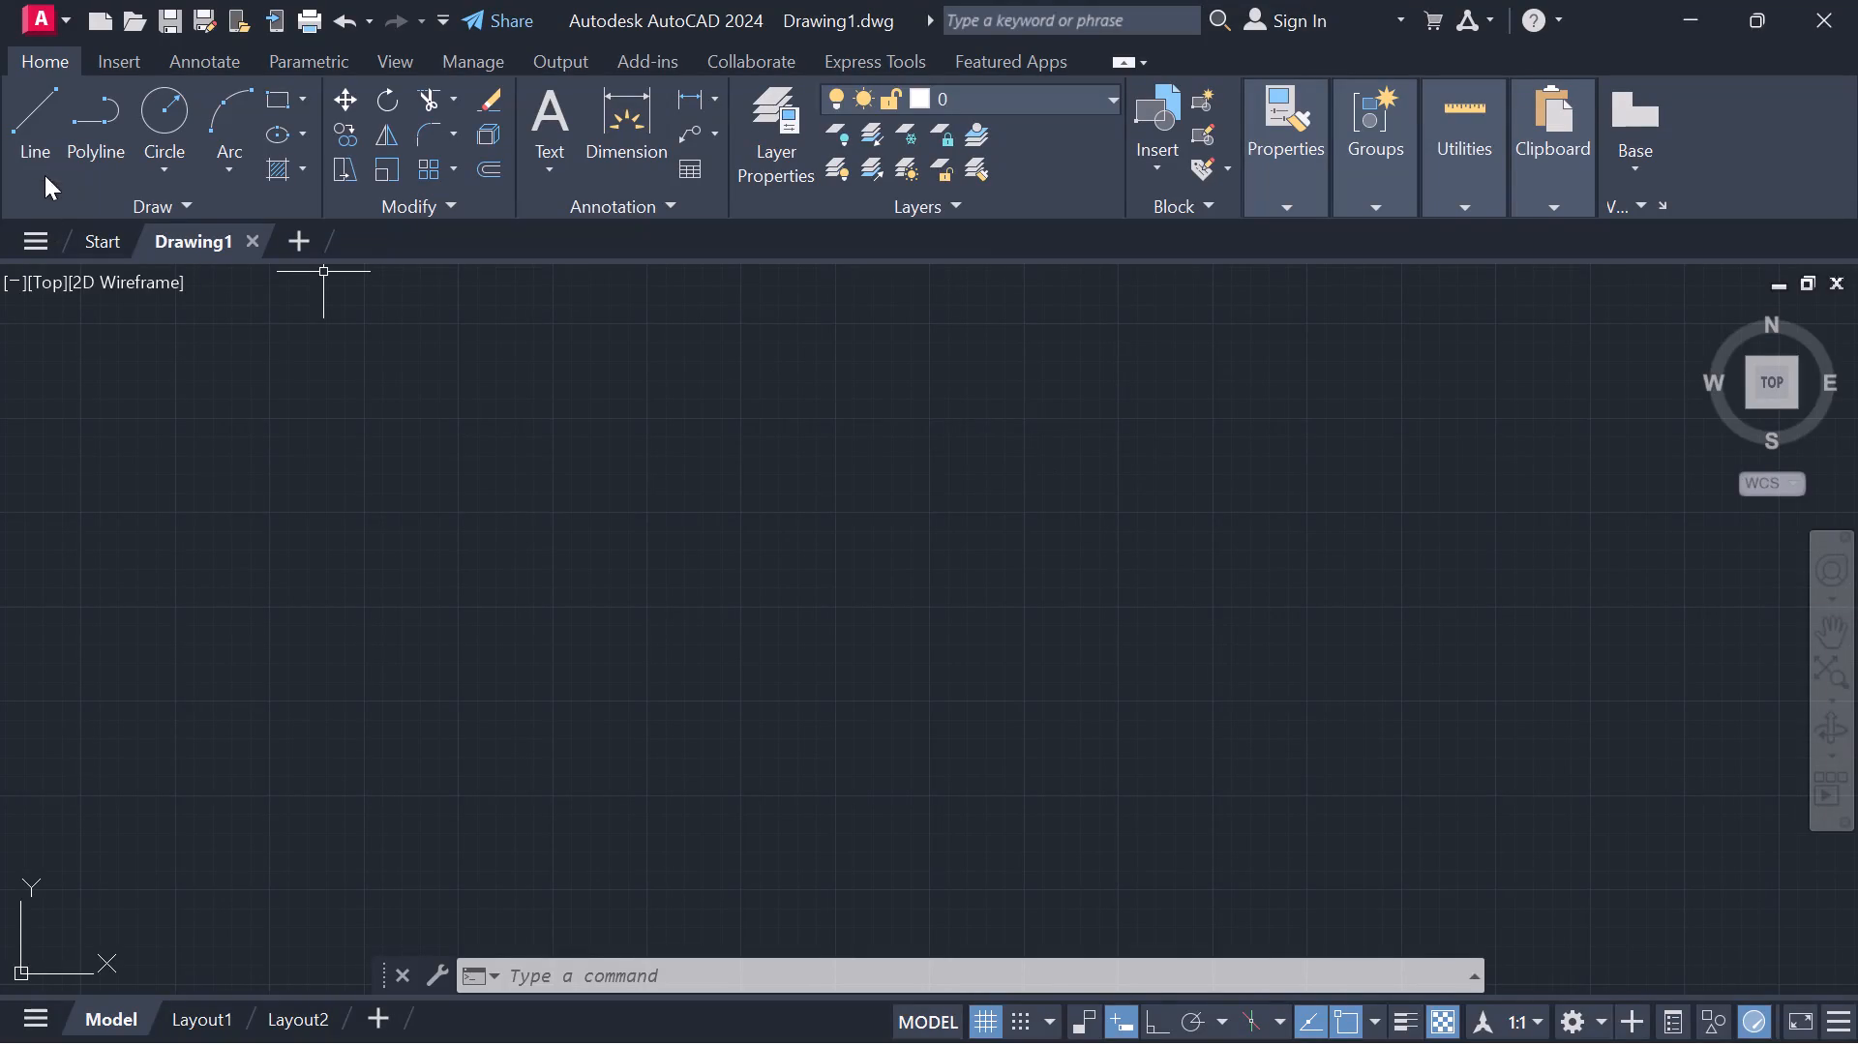
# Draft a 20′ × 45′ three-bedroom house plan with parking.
# Start a polyline in the empty drawing and turn on Ortho mode.
pyautogui.click(121, 110)
pyautogui.click(633, 844)
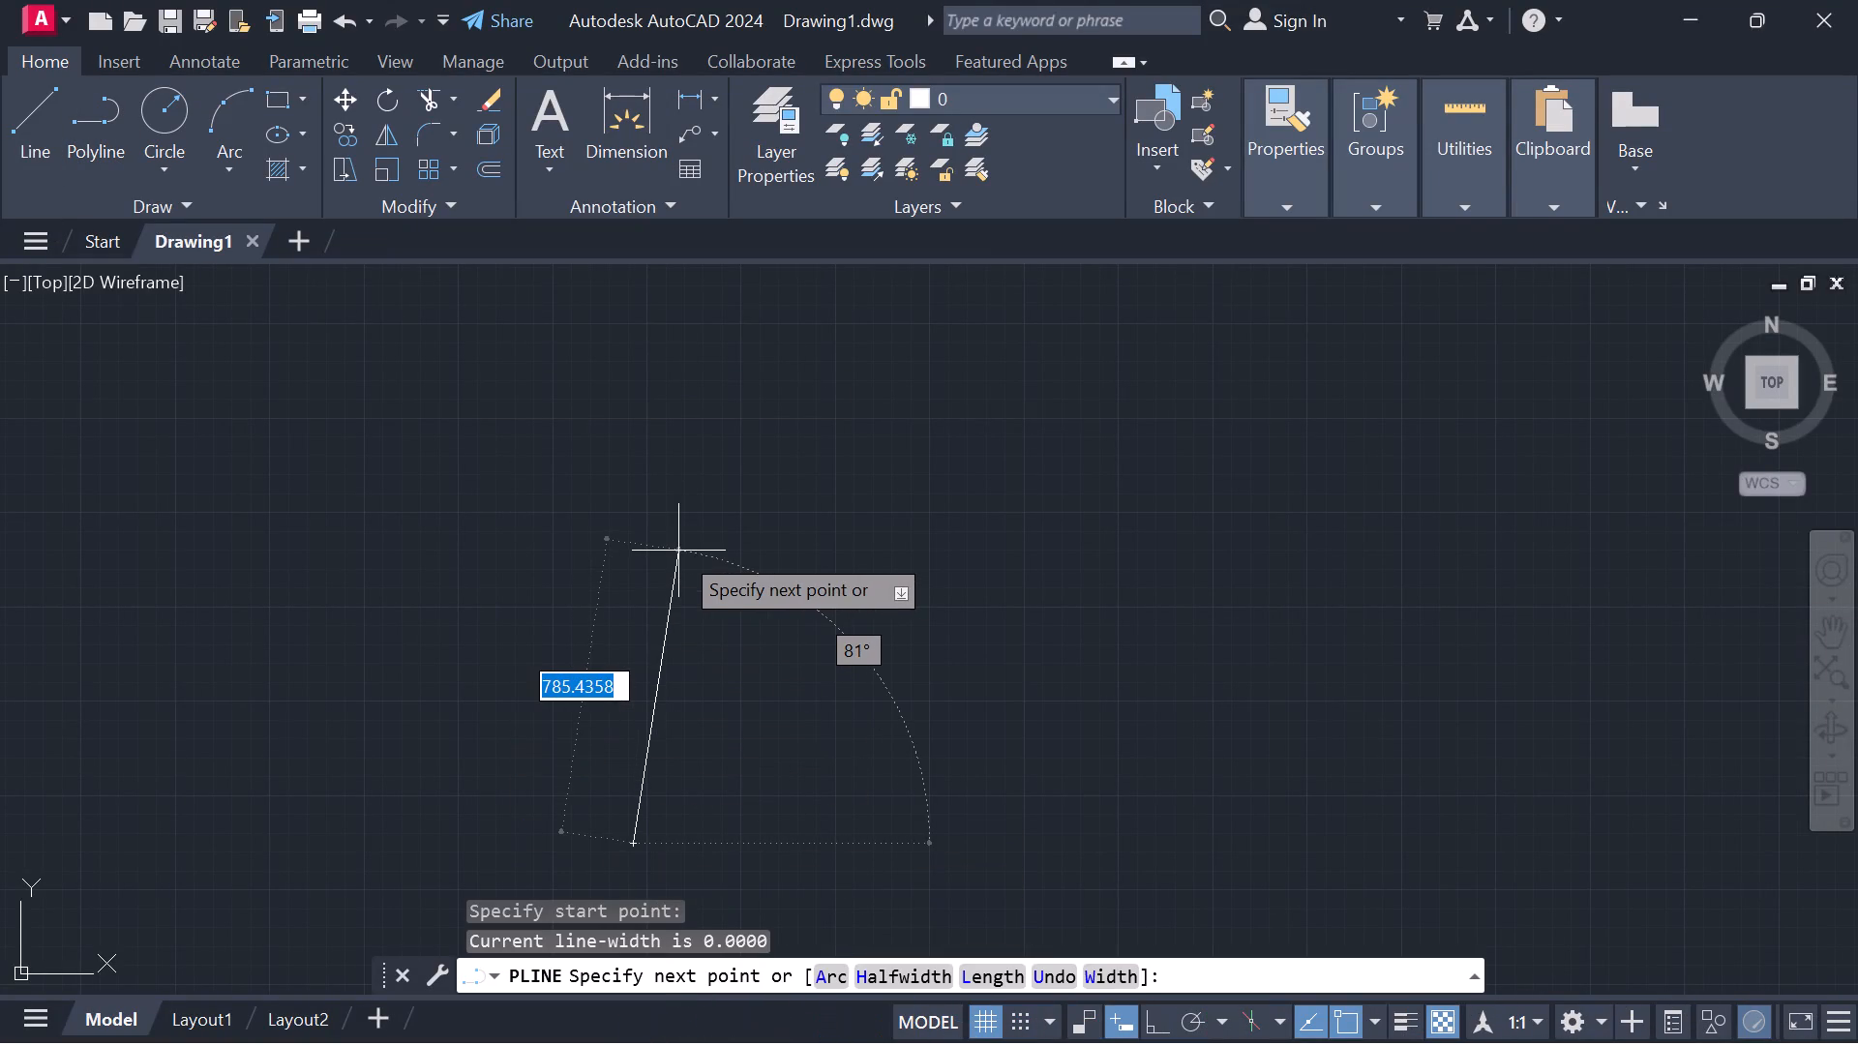
pyautogui.press('F8')
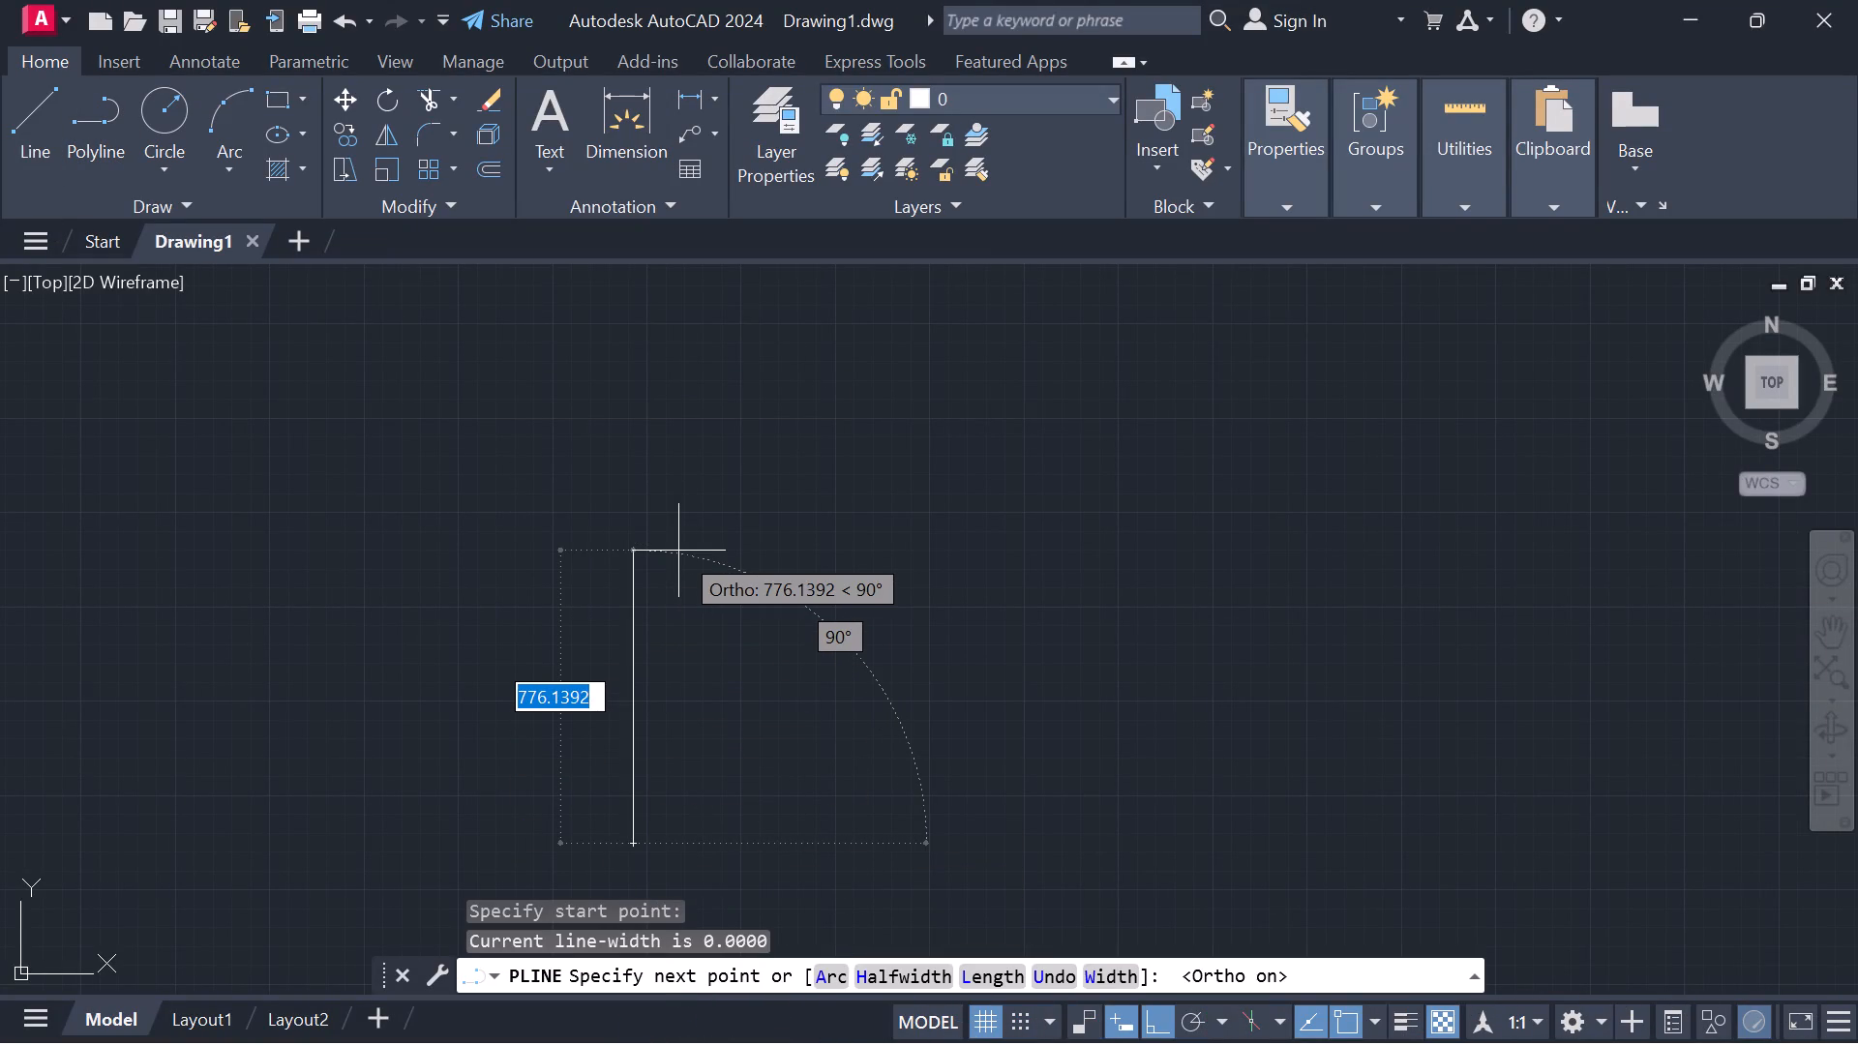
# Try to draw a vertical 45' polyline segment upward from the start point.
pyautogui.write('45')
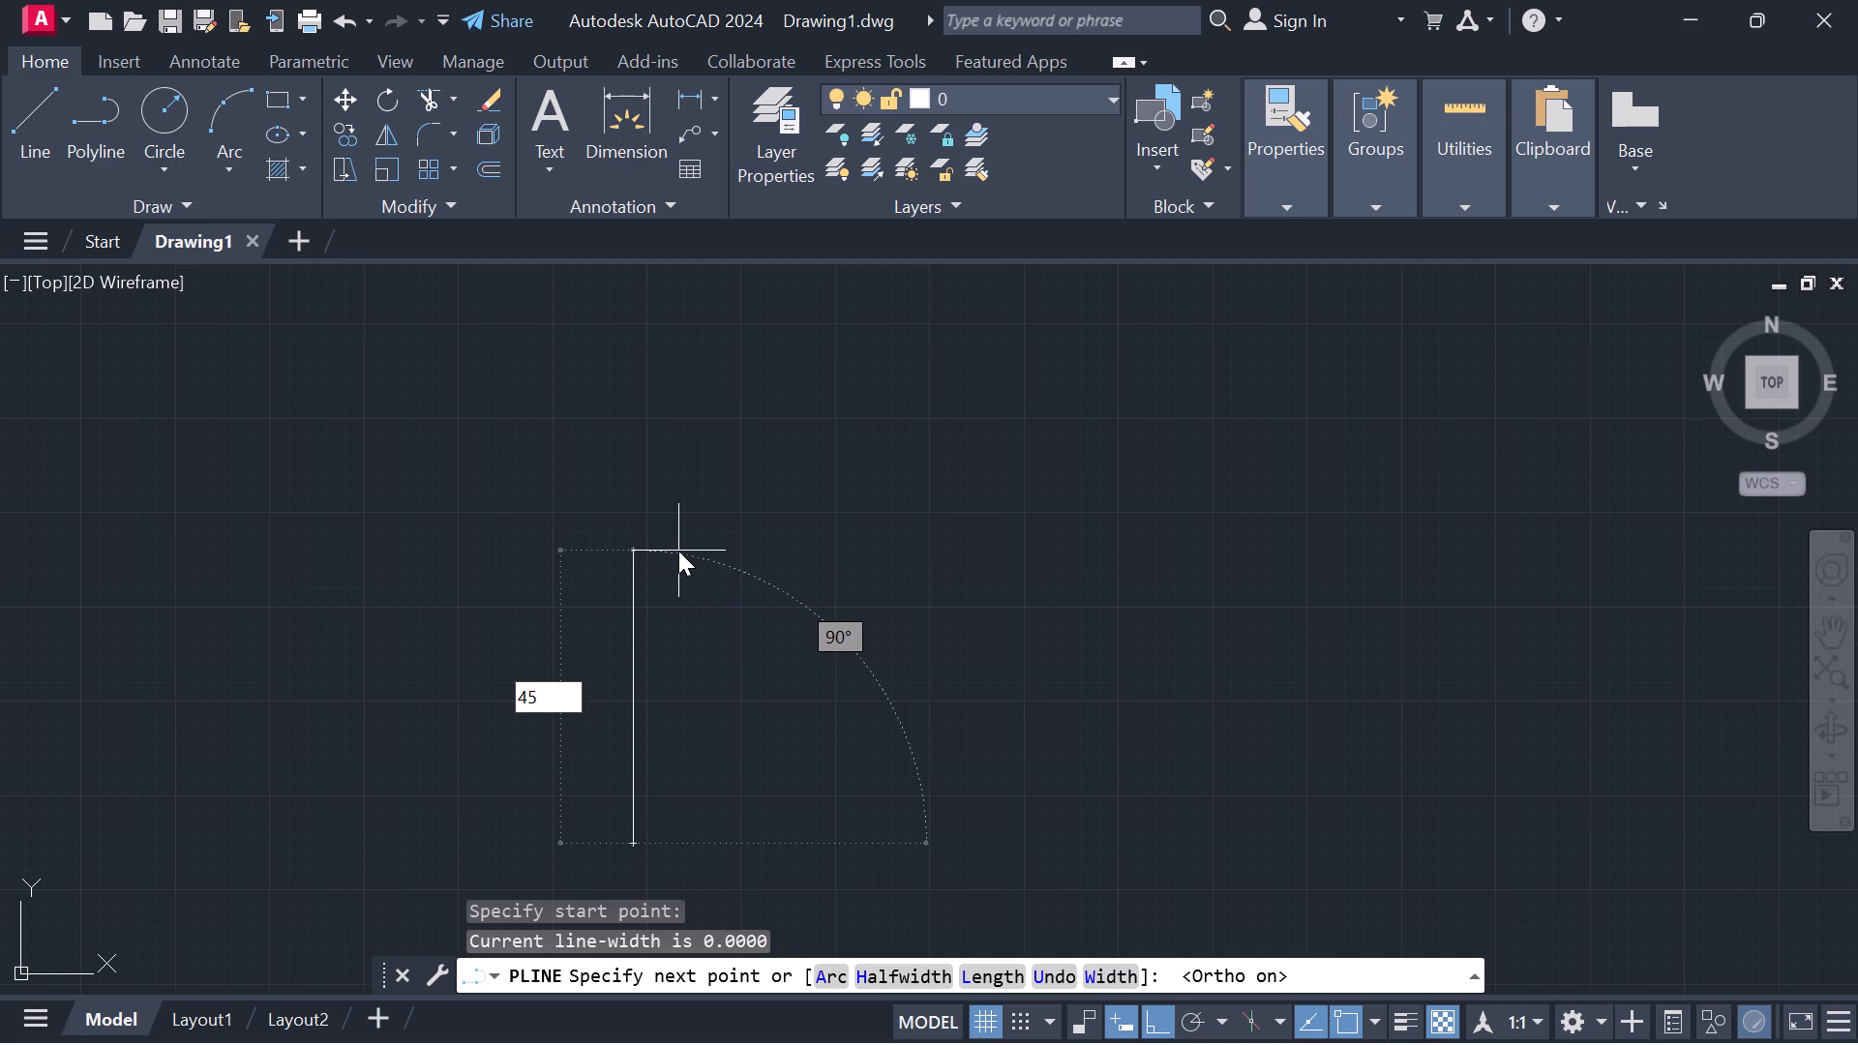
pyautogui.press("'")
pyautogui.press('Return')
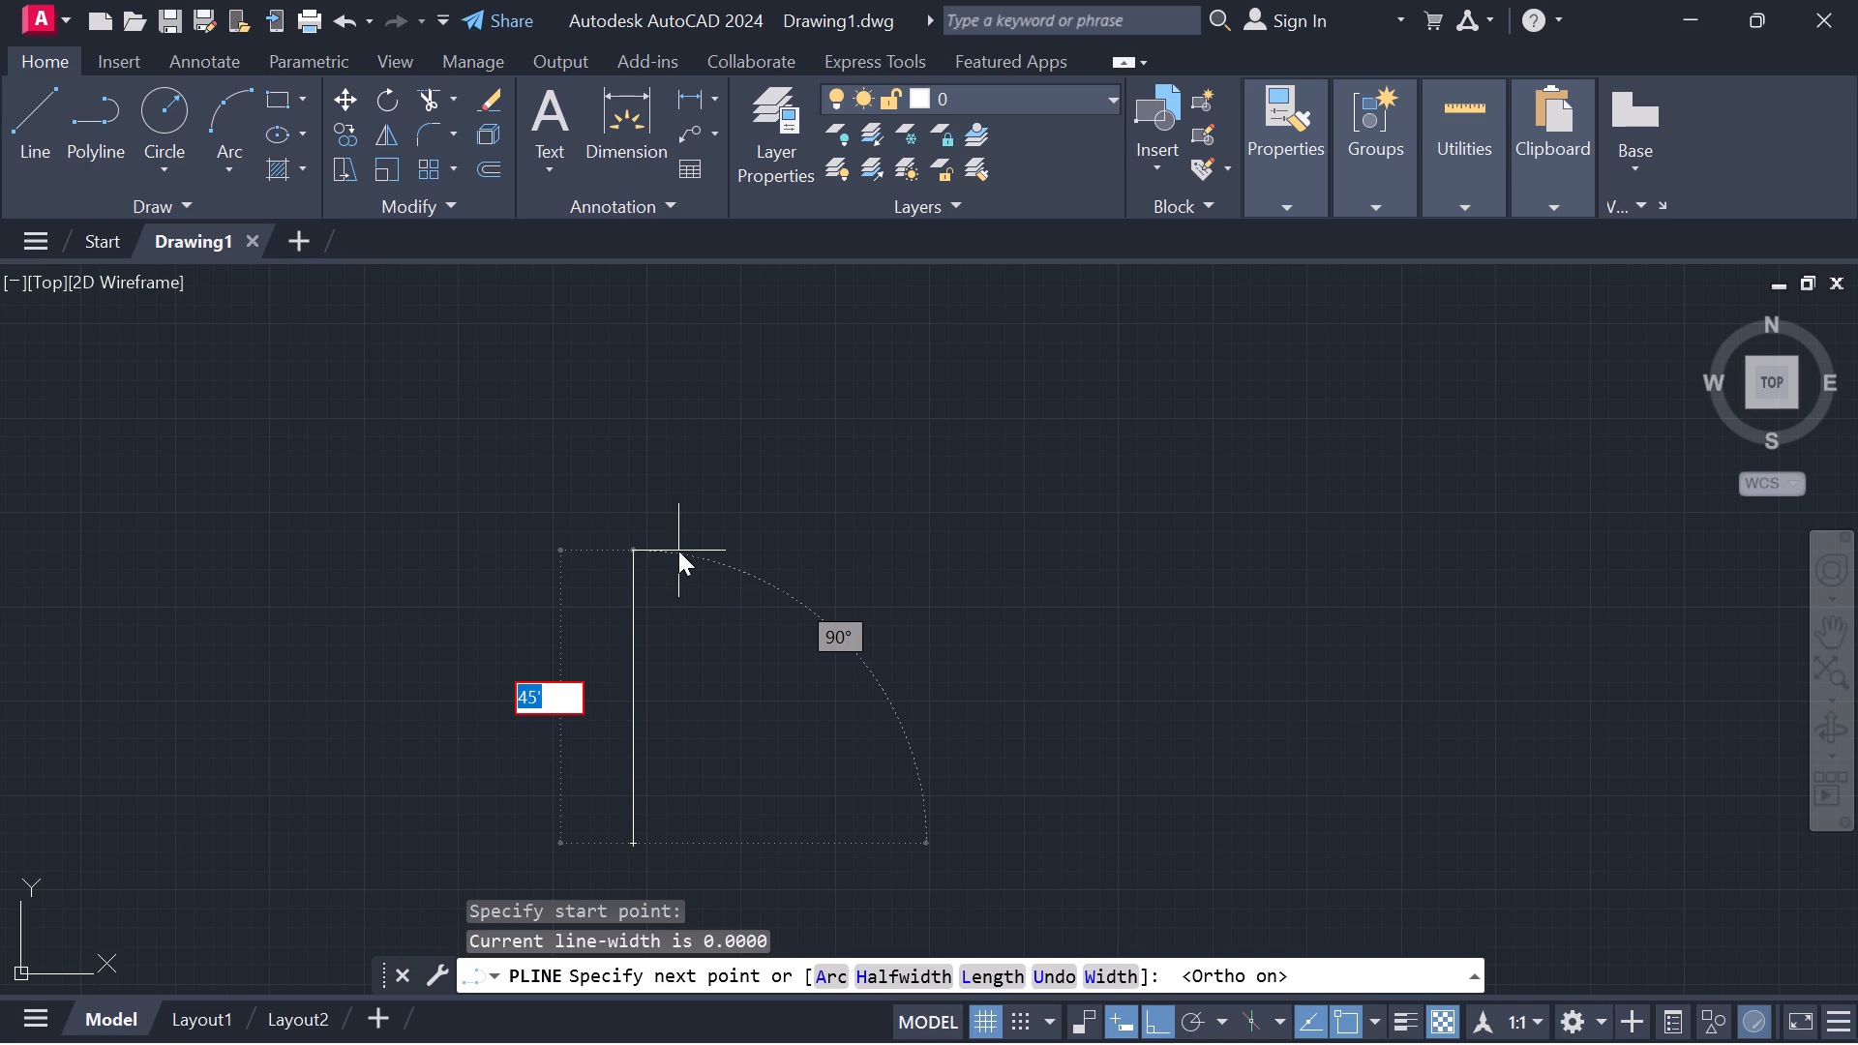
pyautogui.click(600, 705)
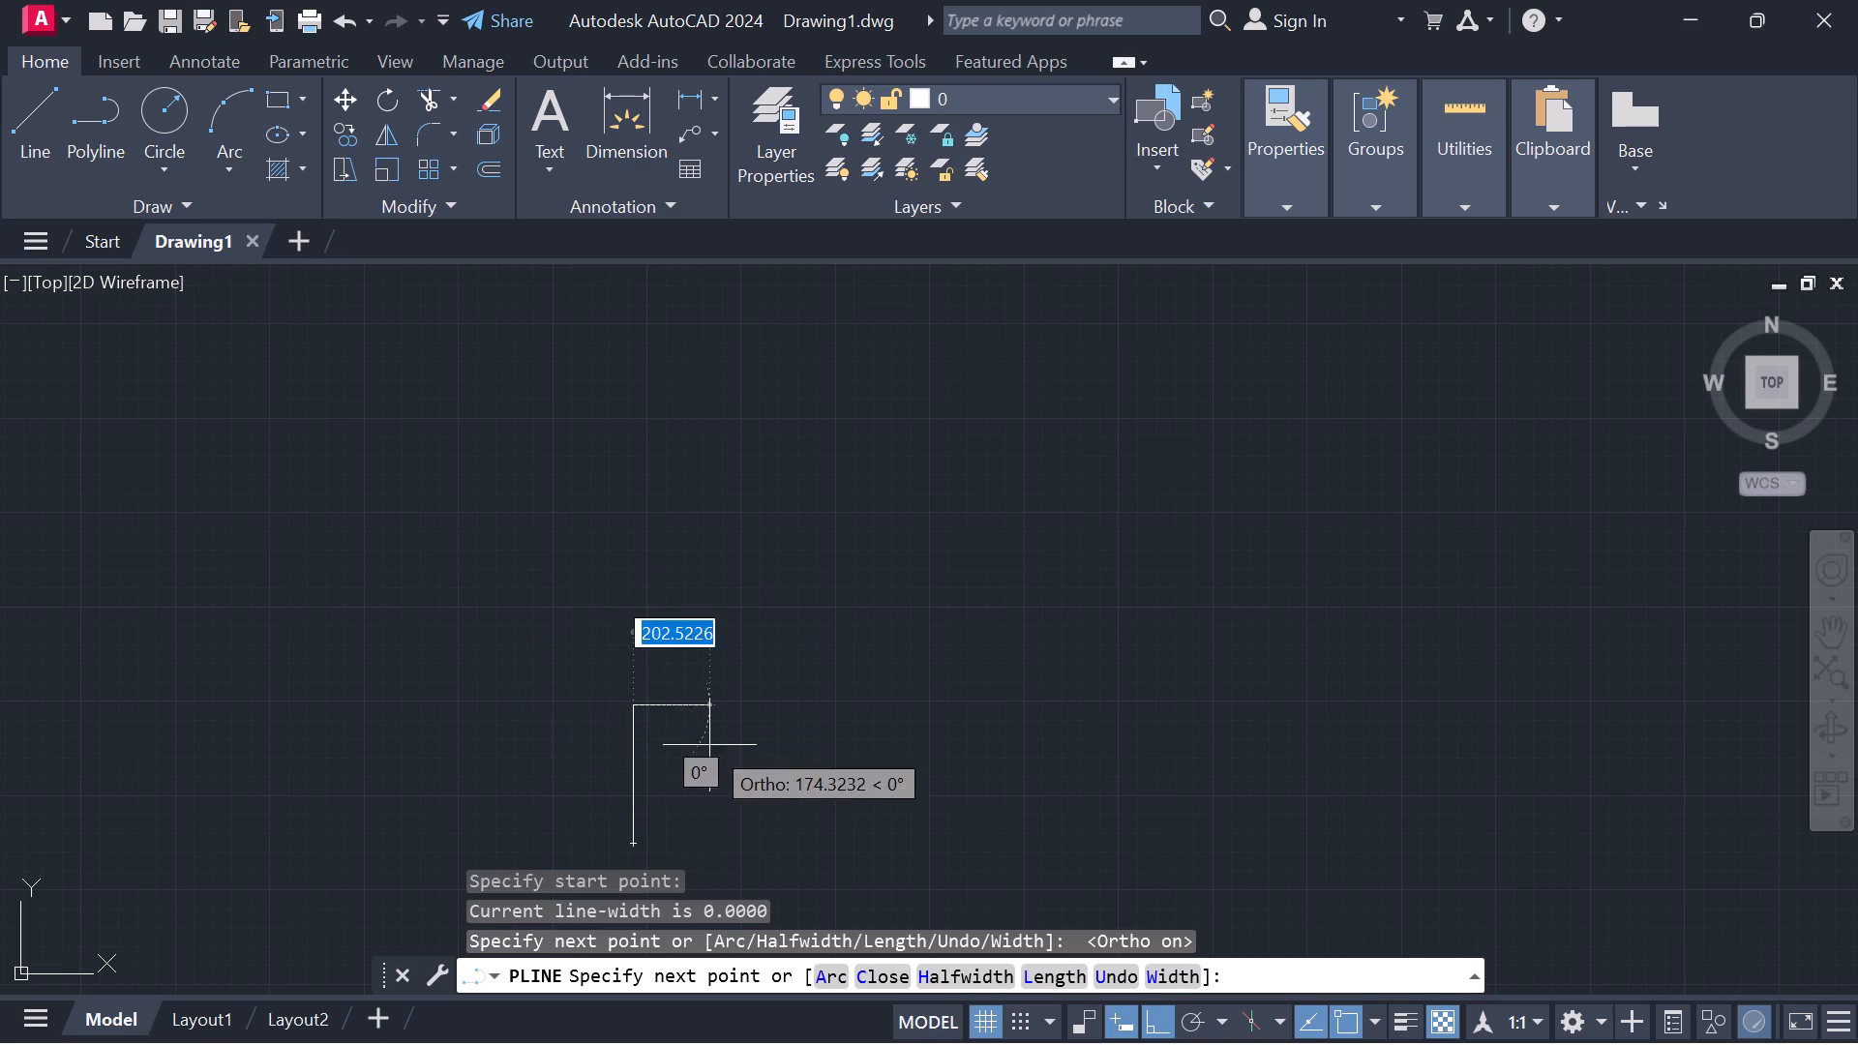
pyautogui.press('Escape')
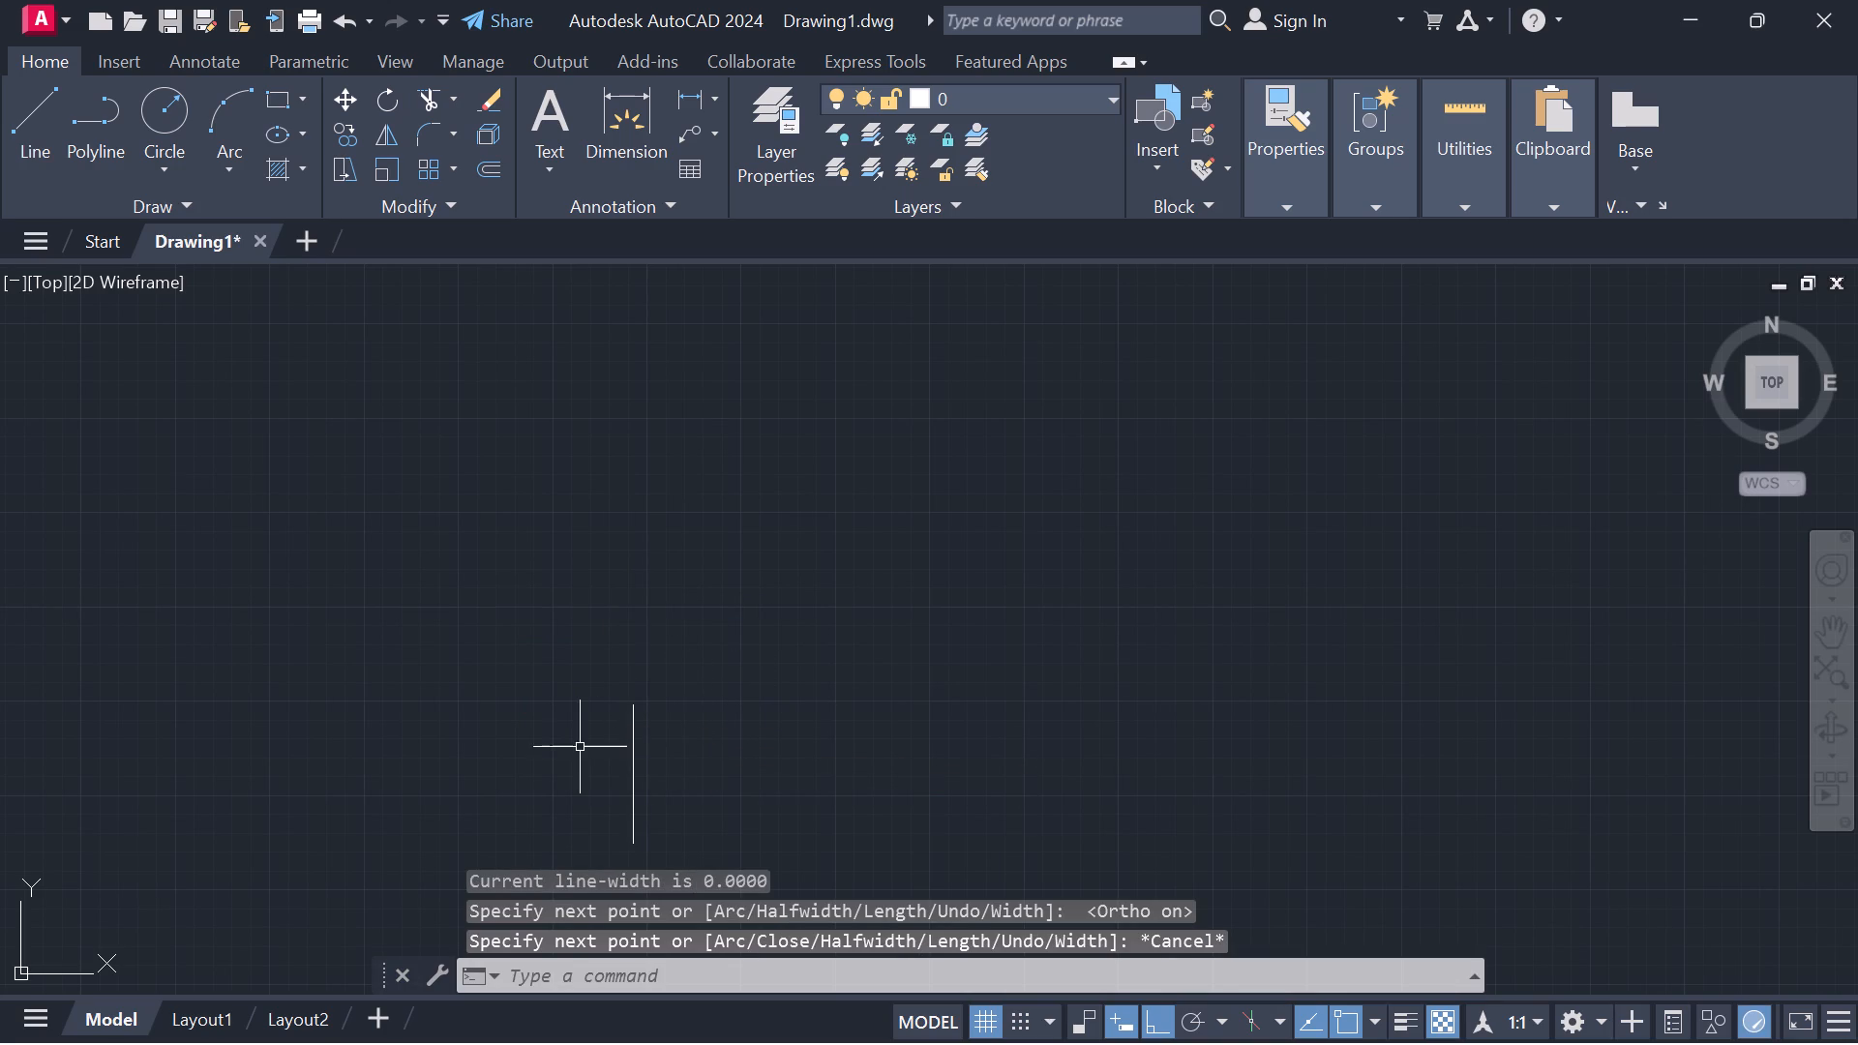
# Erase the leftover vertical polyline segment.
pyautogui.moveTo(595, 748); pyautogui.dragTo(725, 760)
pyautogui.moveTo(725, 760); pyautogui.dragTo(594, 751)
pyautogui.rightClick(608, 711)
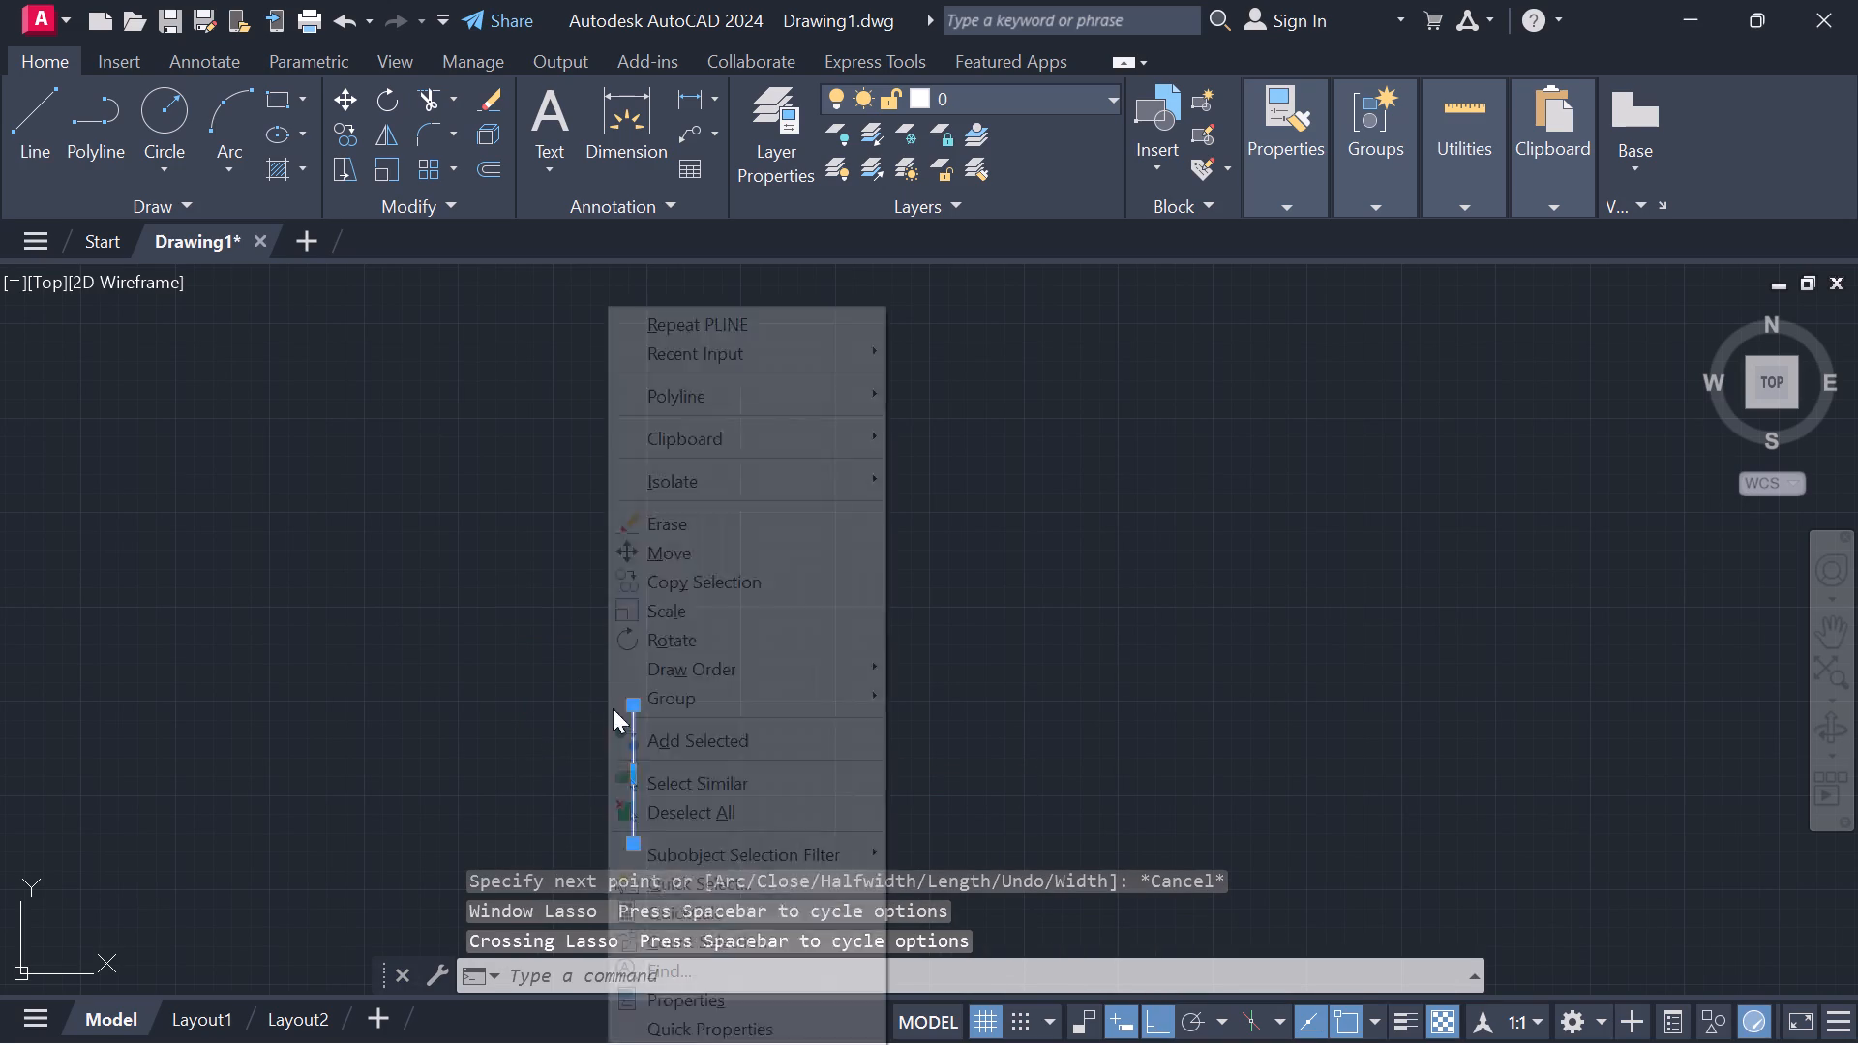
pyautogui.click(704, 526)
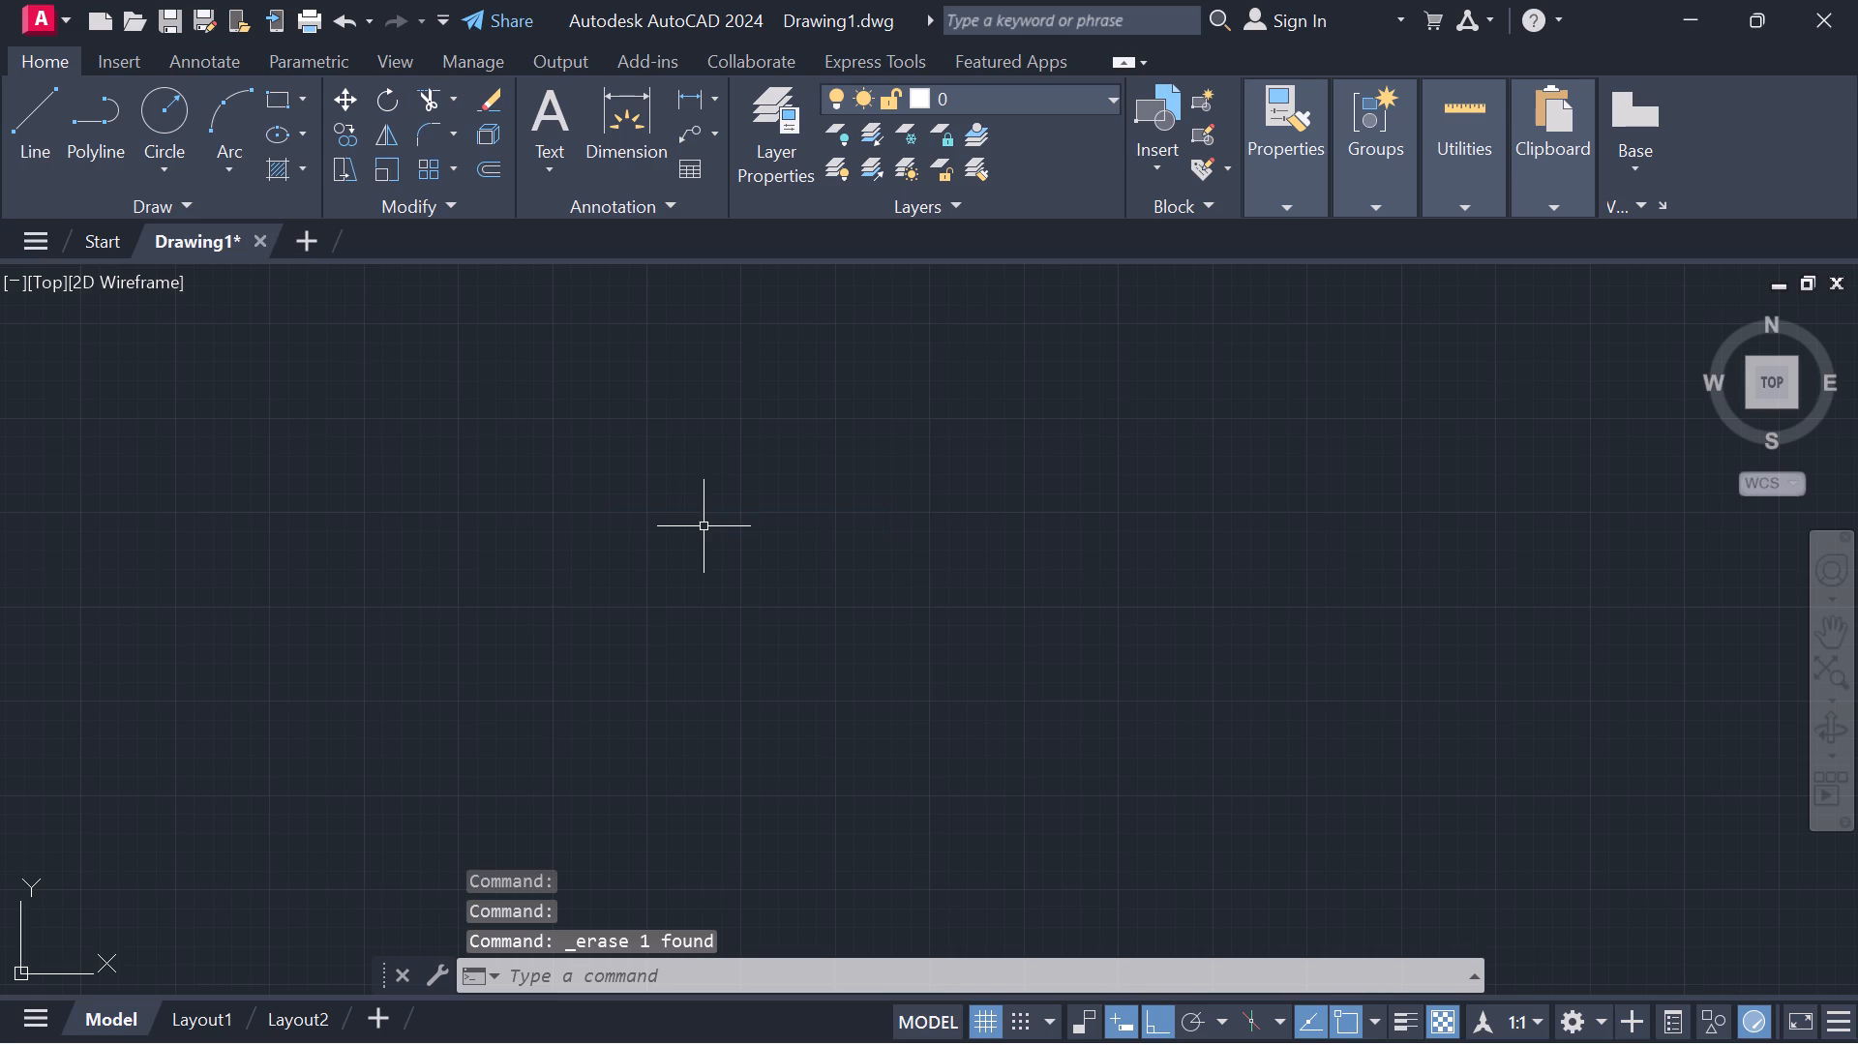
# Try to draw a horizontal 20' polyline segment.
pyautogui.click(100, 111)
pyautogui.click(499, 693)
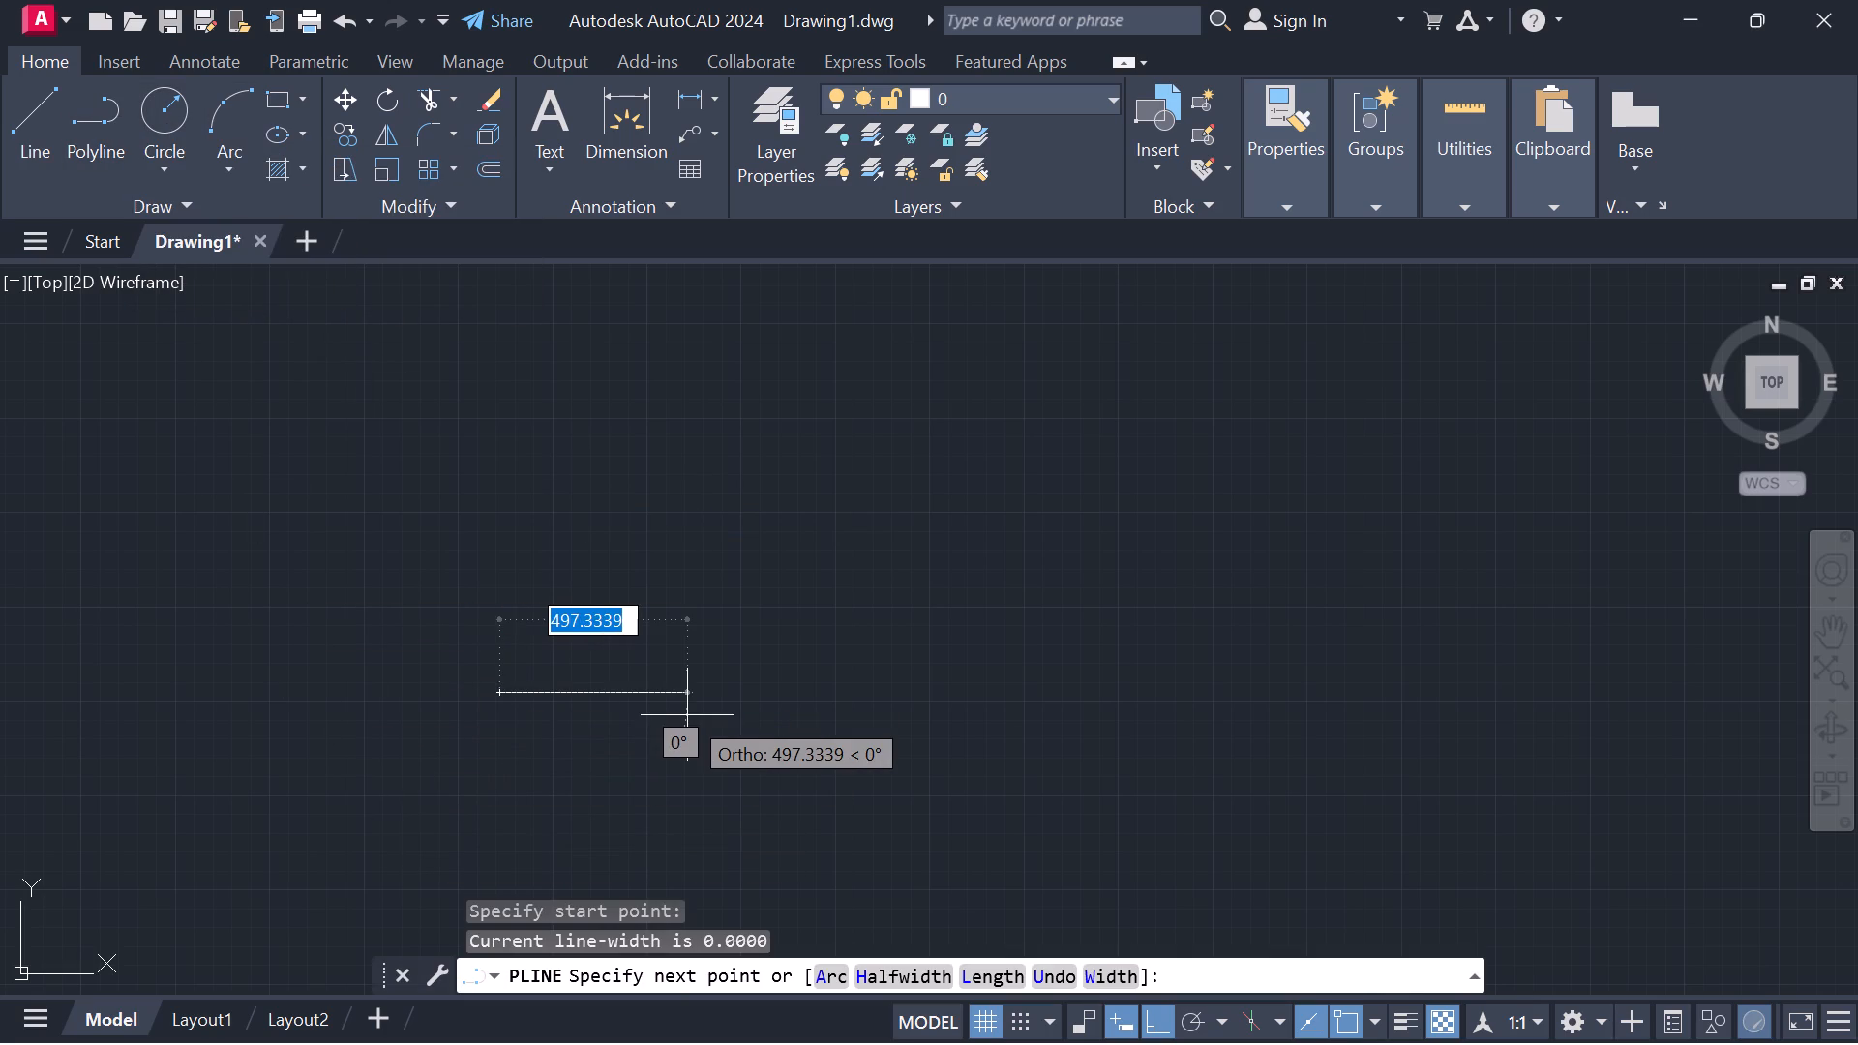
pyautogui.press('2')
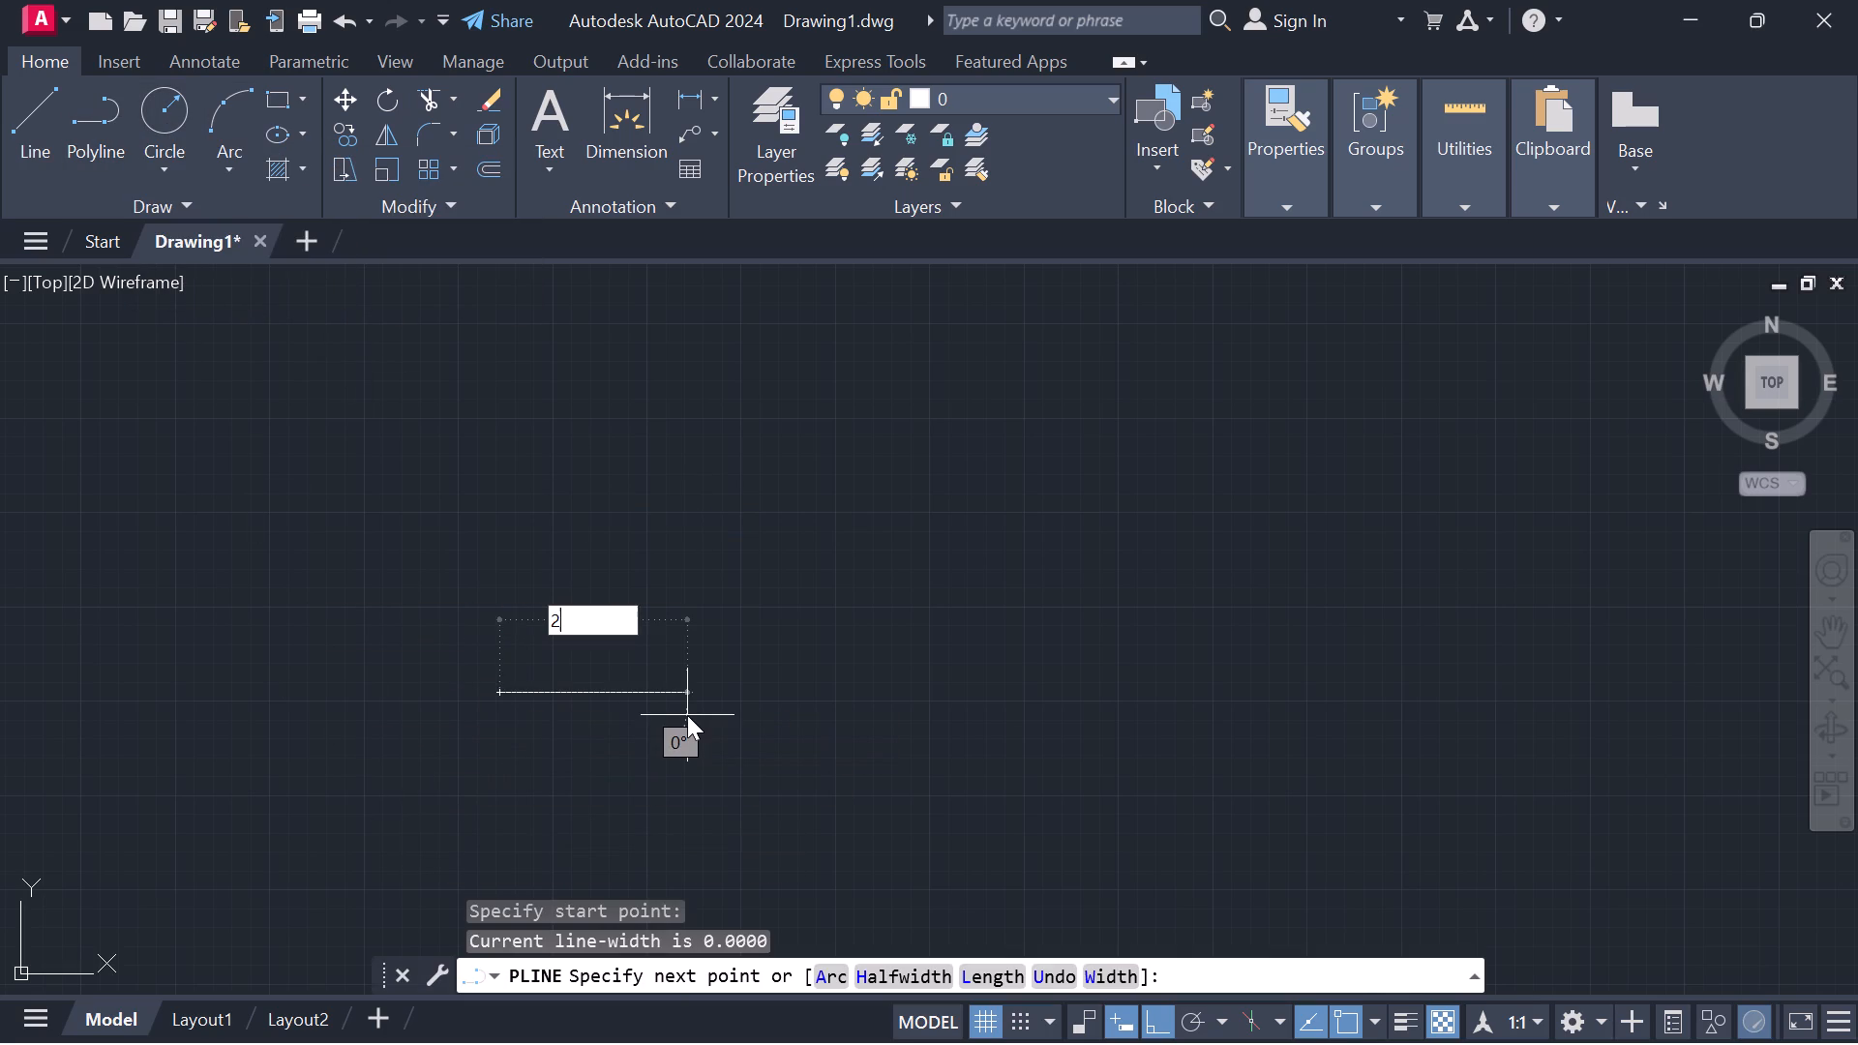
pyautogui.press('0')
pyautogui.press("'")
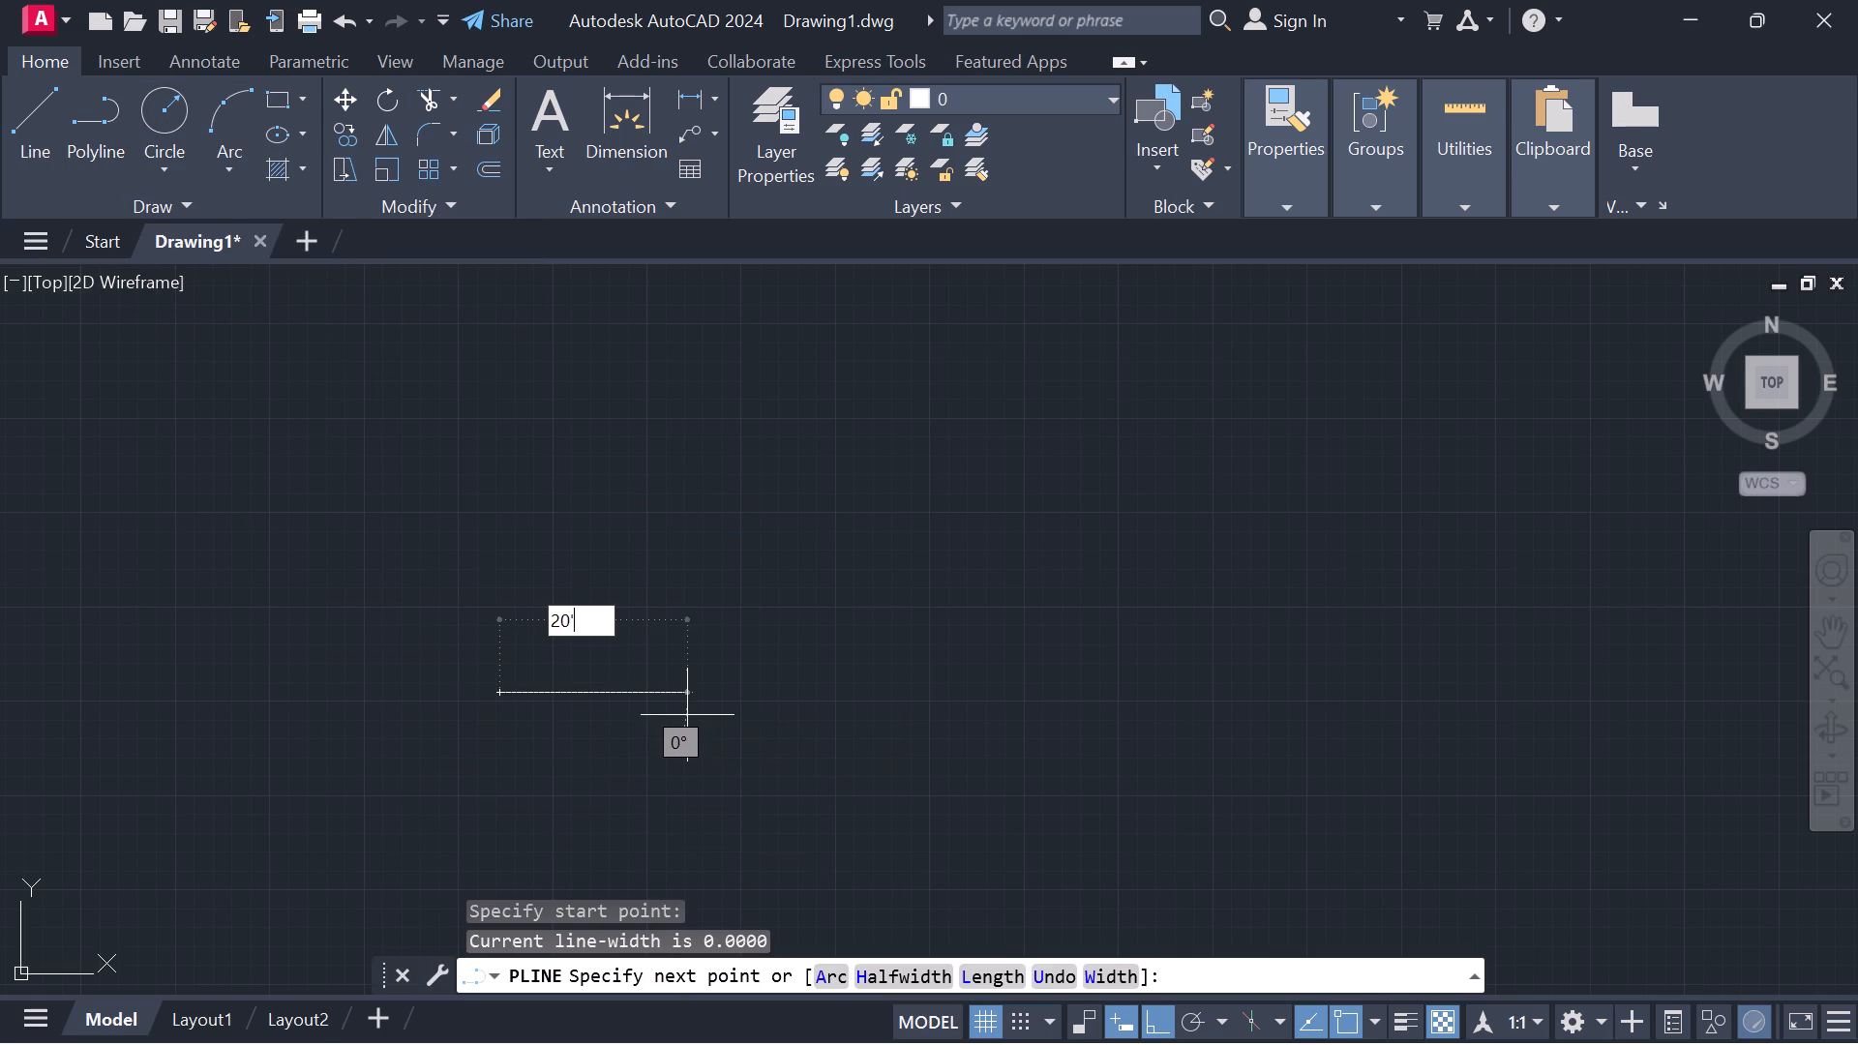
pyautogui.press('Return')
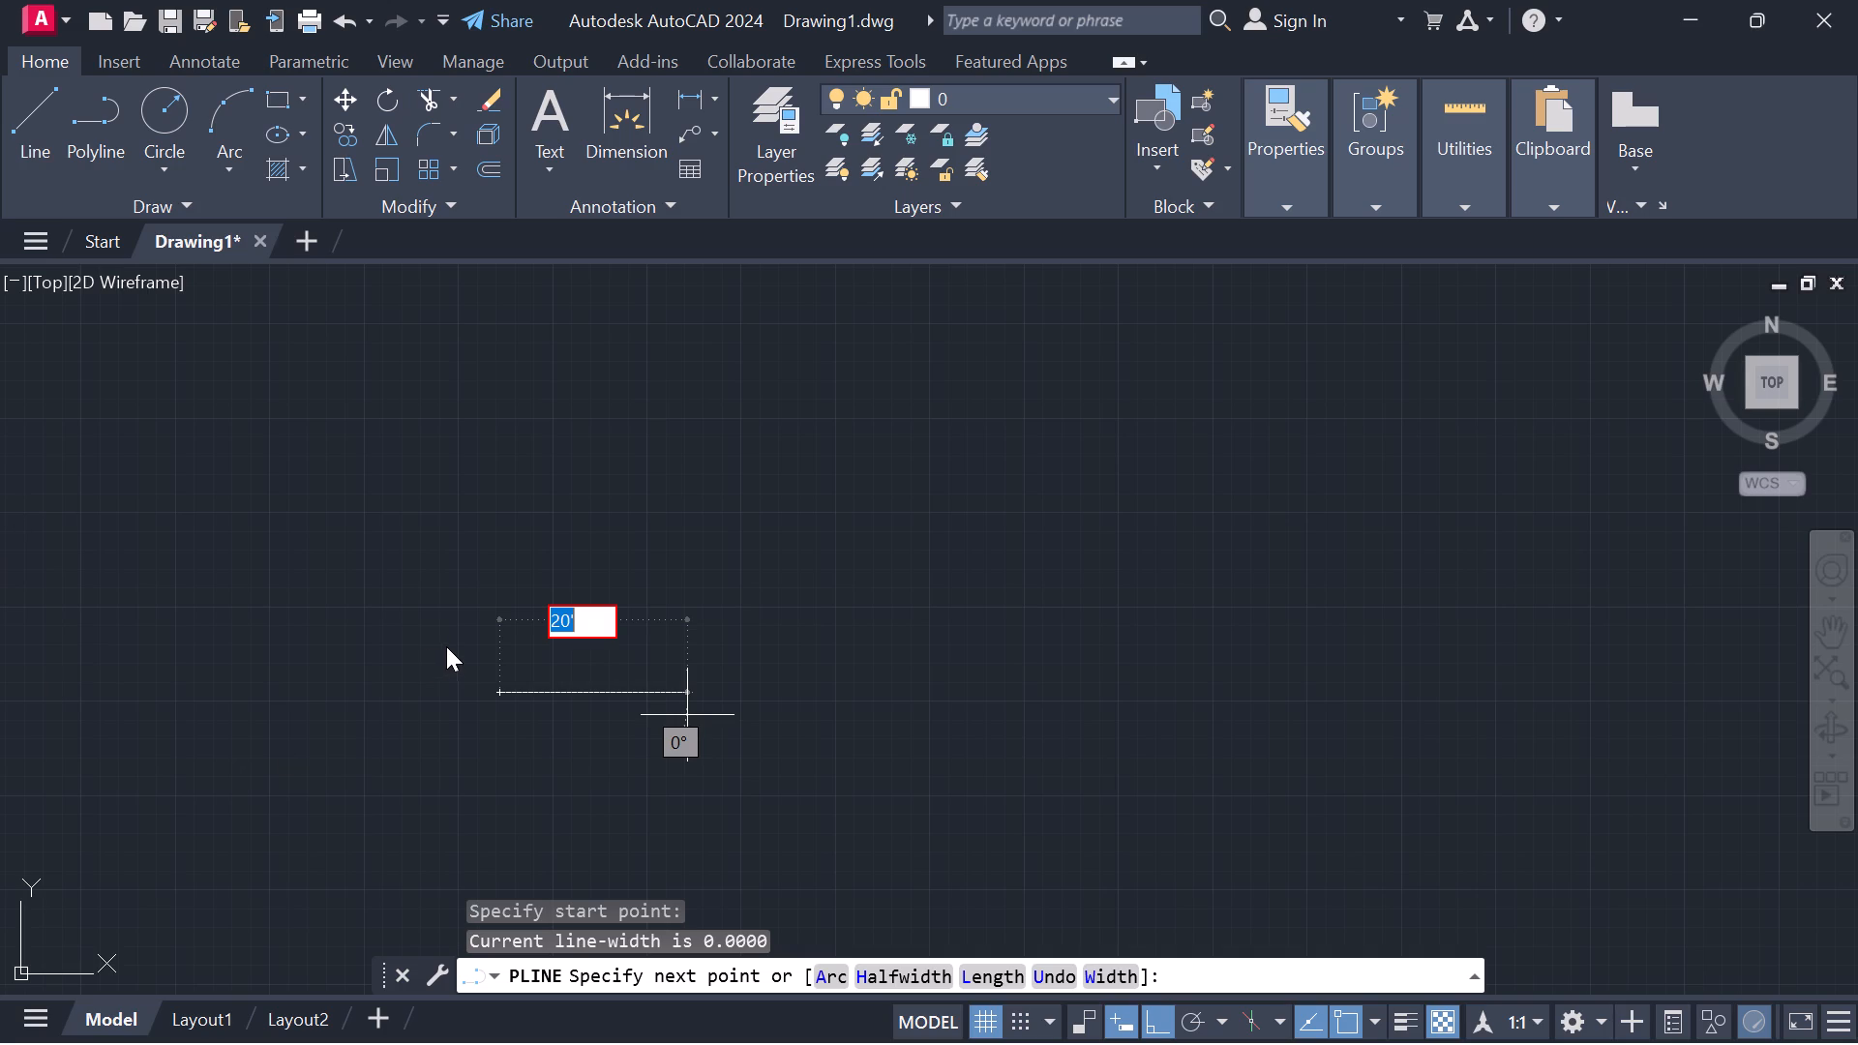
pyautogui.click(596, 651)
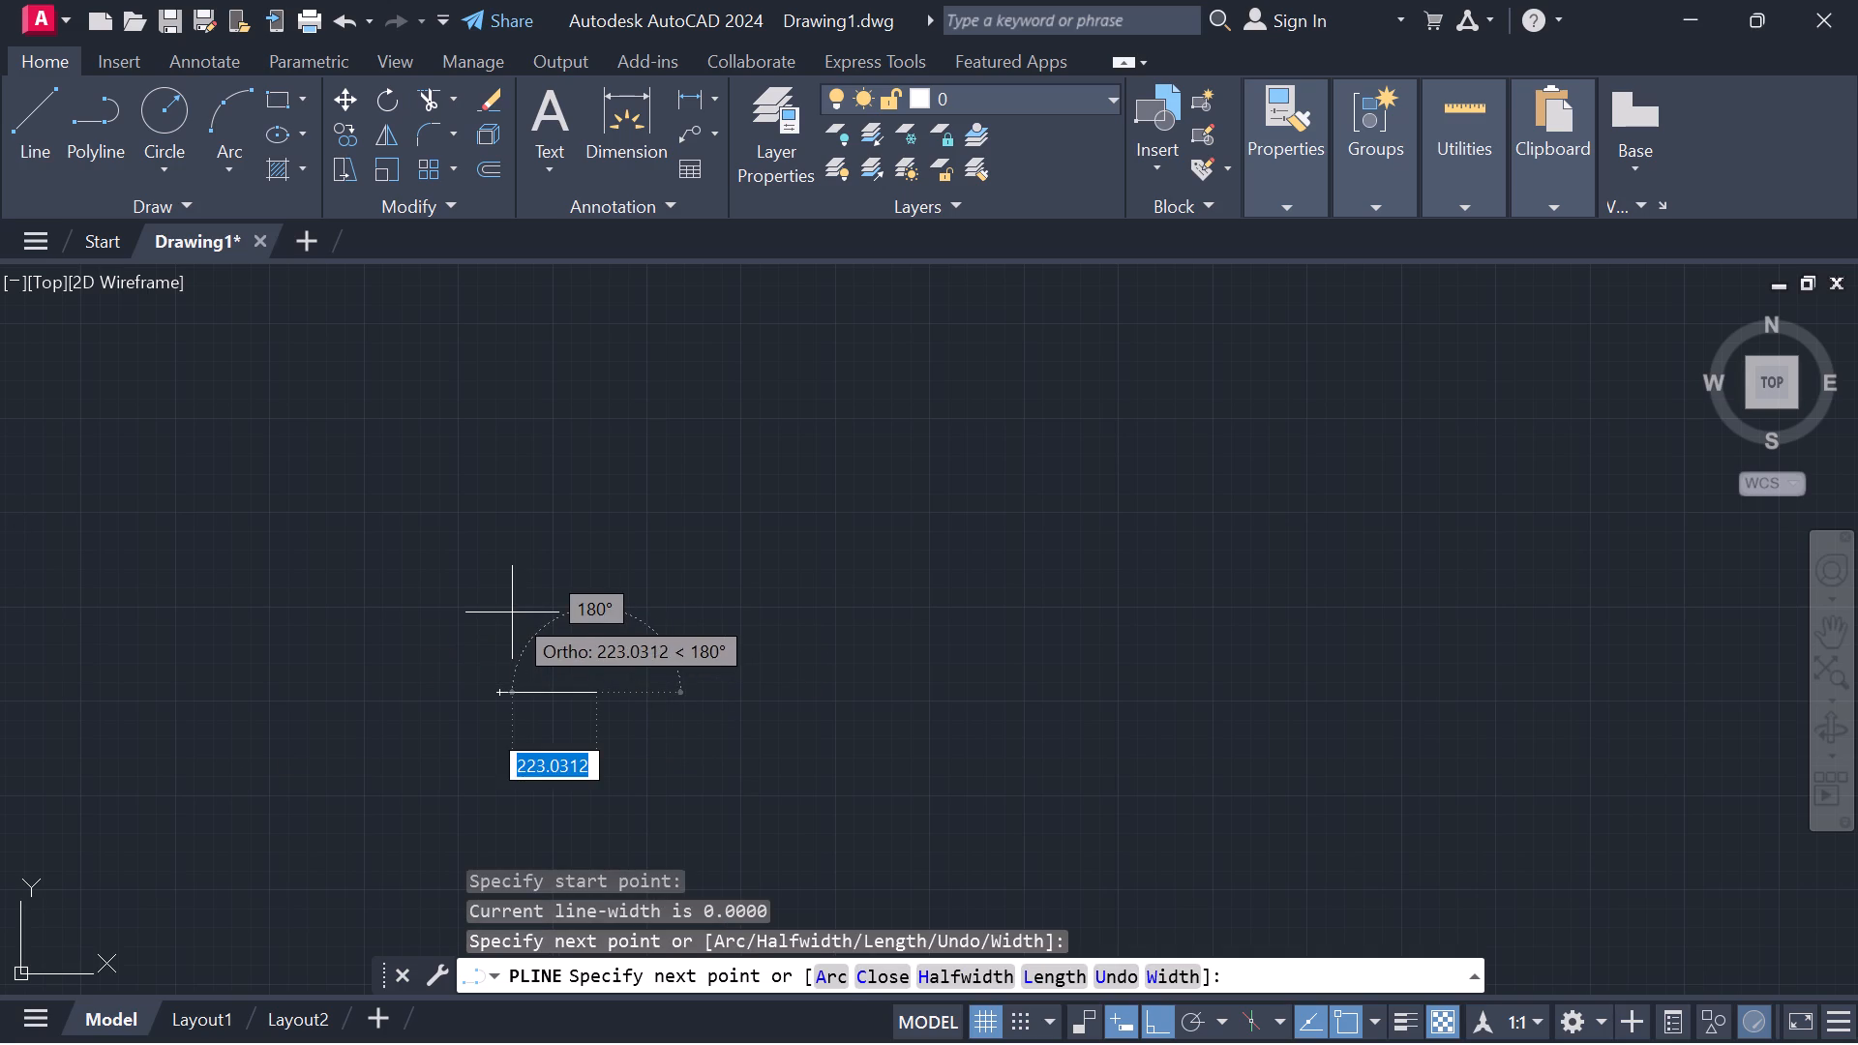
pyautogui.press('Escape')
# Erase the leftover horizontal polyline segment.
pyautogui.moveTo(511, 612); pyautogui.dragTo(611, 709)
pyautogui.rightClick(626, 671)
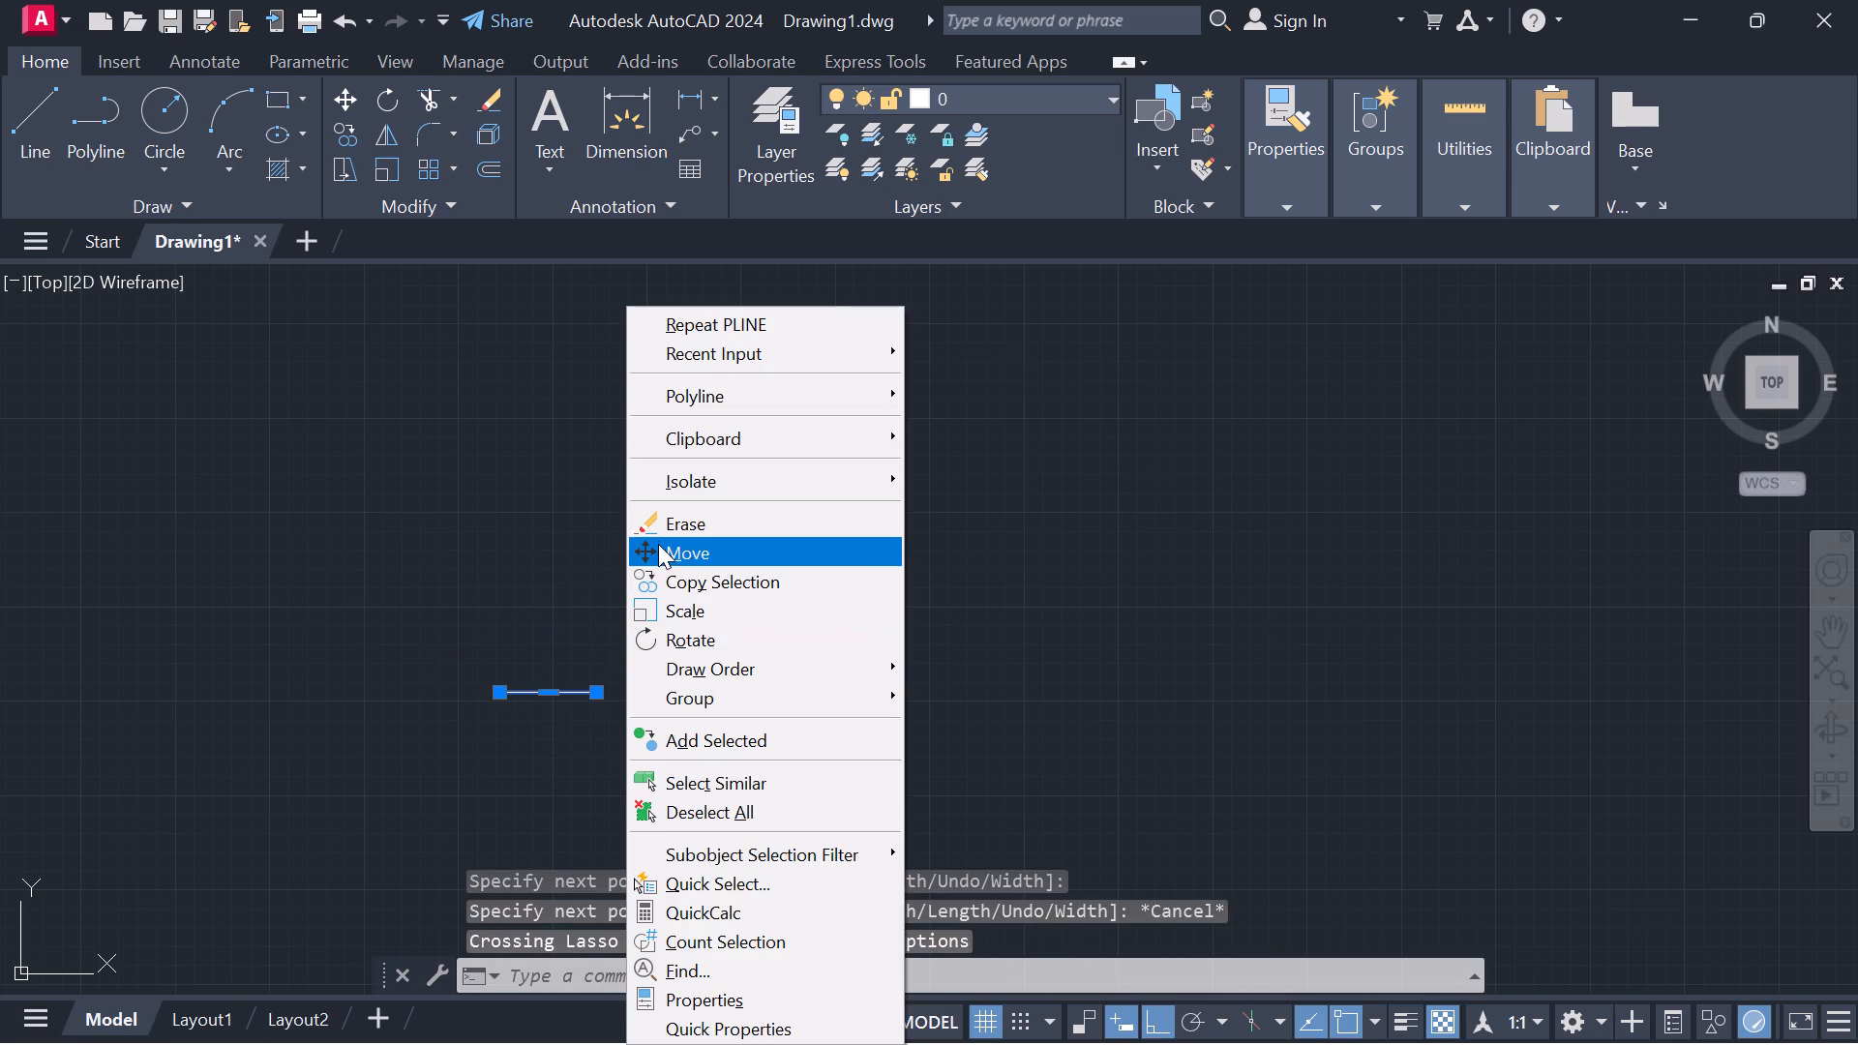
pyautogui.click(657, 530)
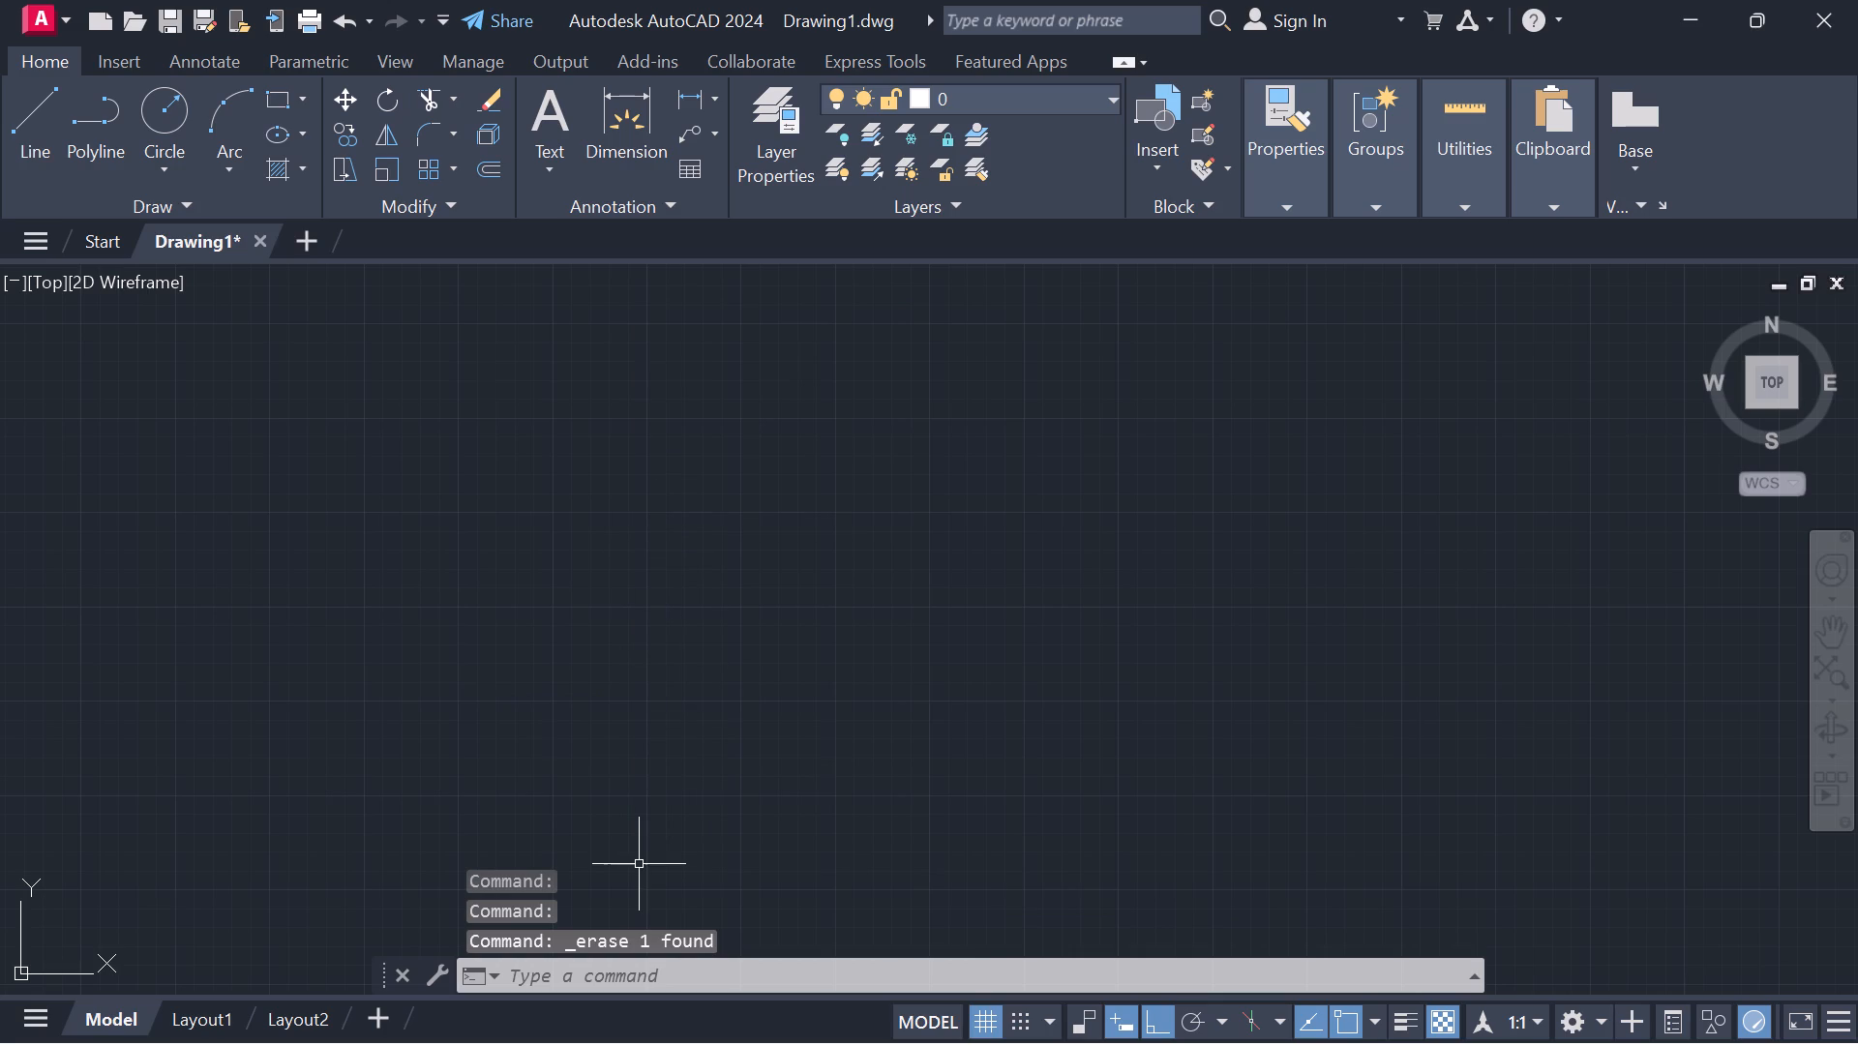
# Configure the drawing units to Engineering length with 0'-0" precision and an insertion scale of Inches.
pyautogui.write('UN')
pyautogui.press('space')
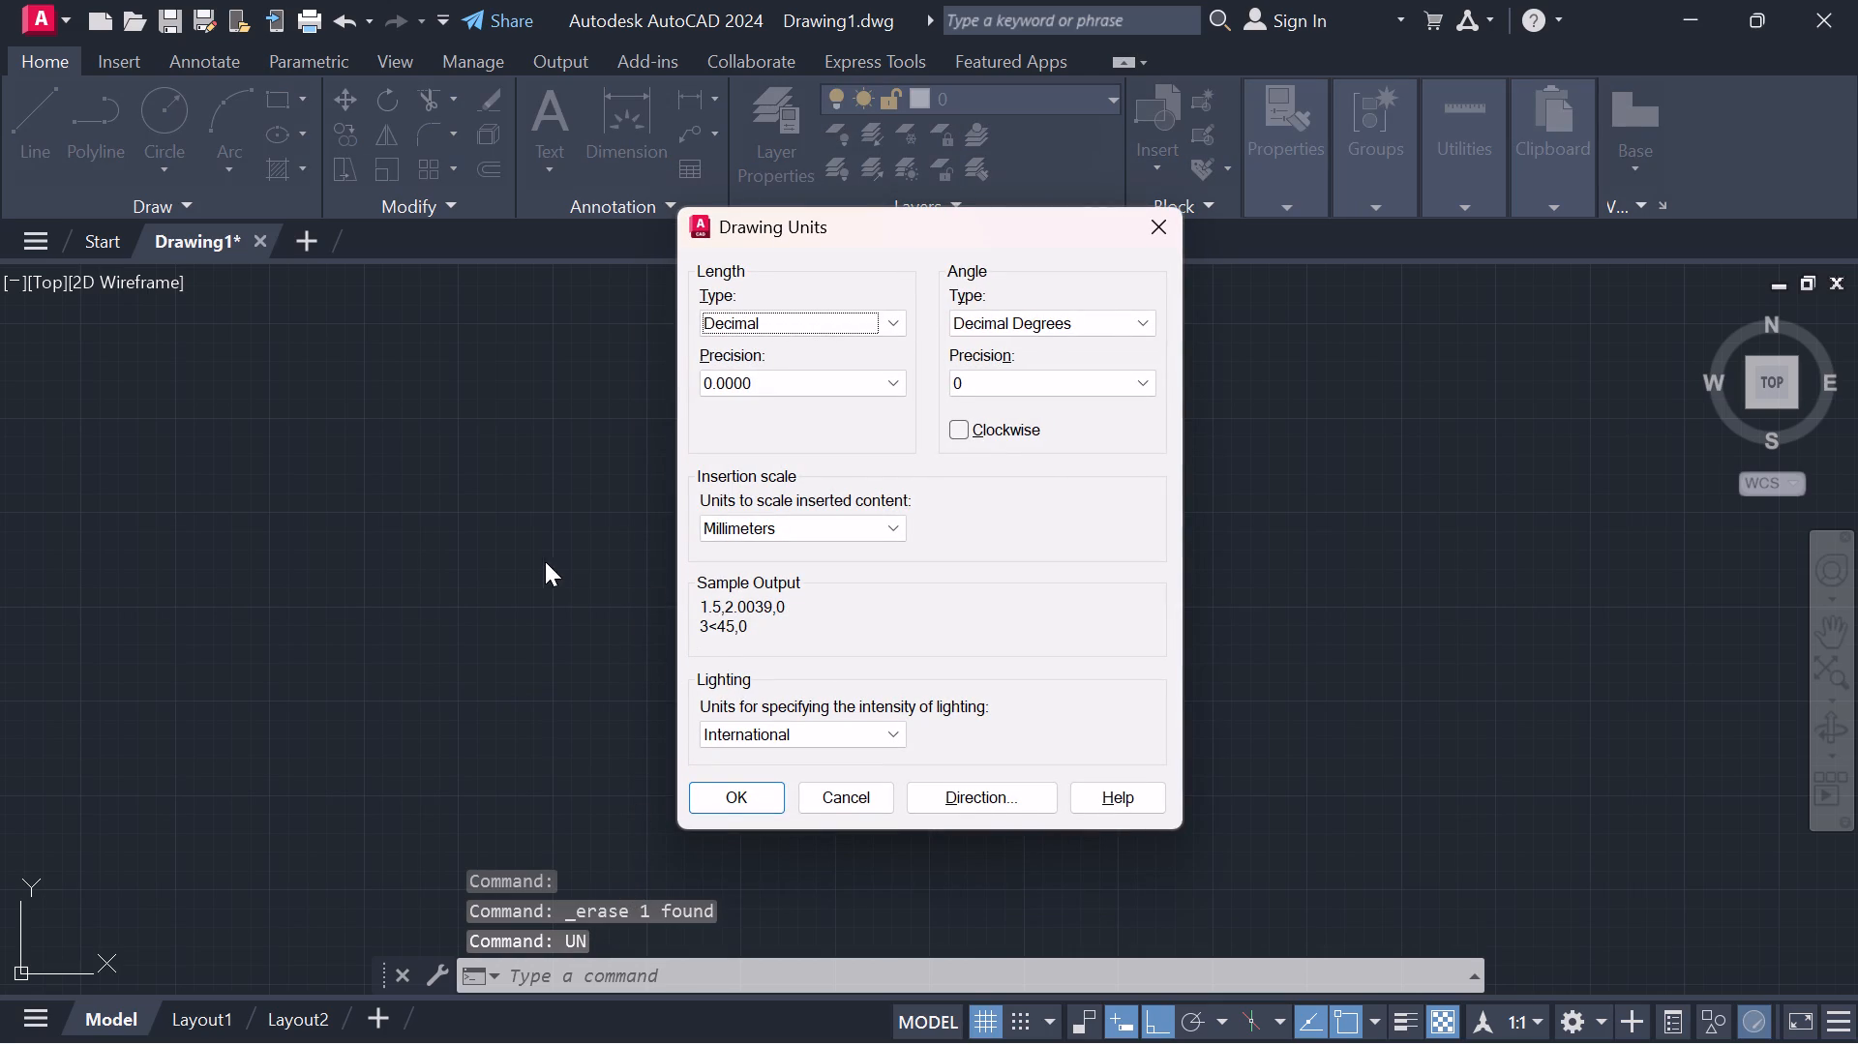
pyautogui.click(891, 319)
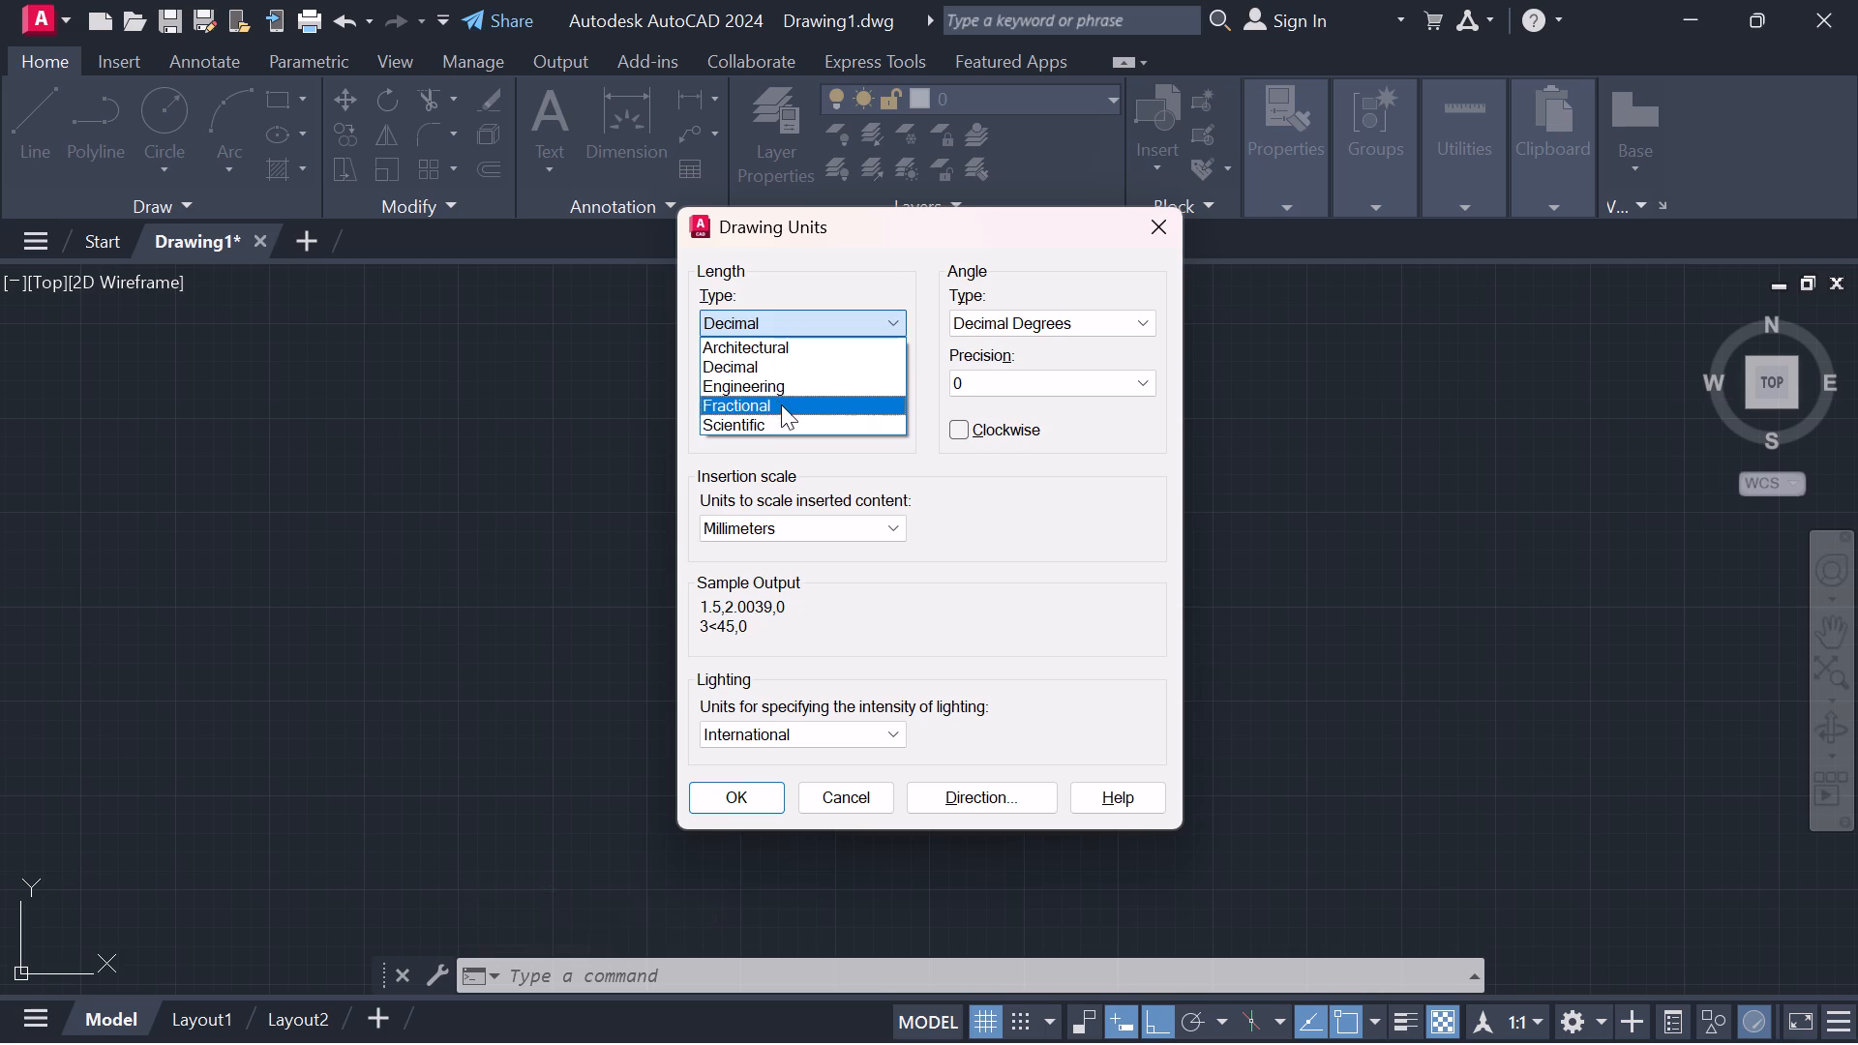
pyautogui.click(778, 391)
pyautogui.click(787, 378)
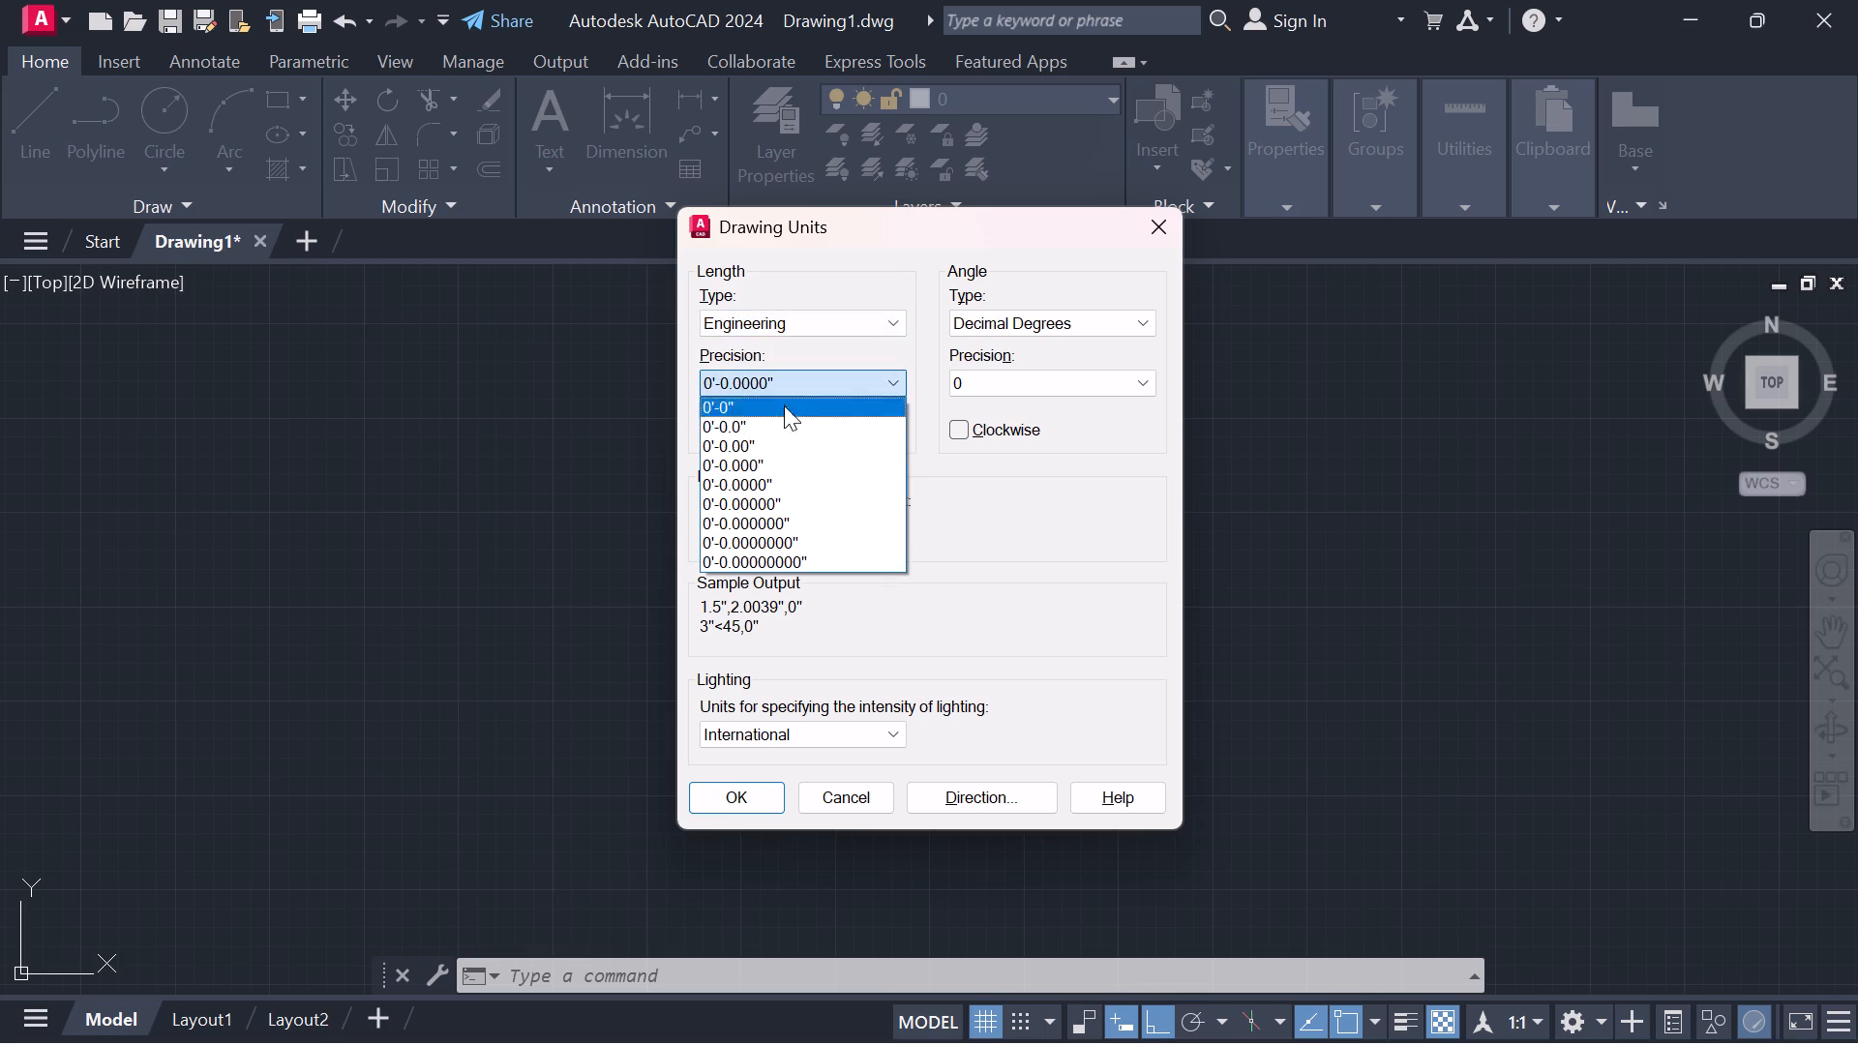
pyautogui.click(774, 412)
pyautogui.click(764, 522)
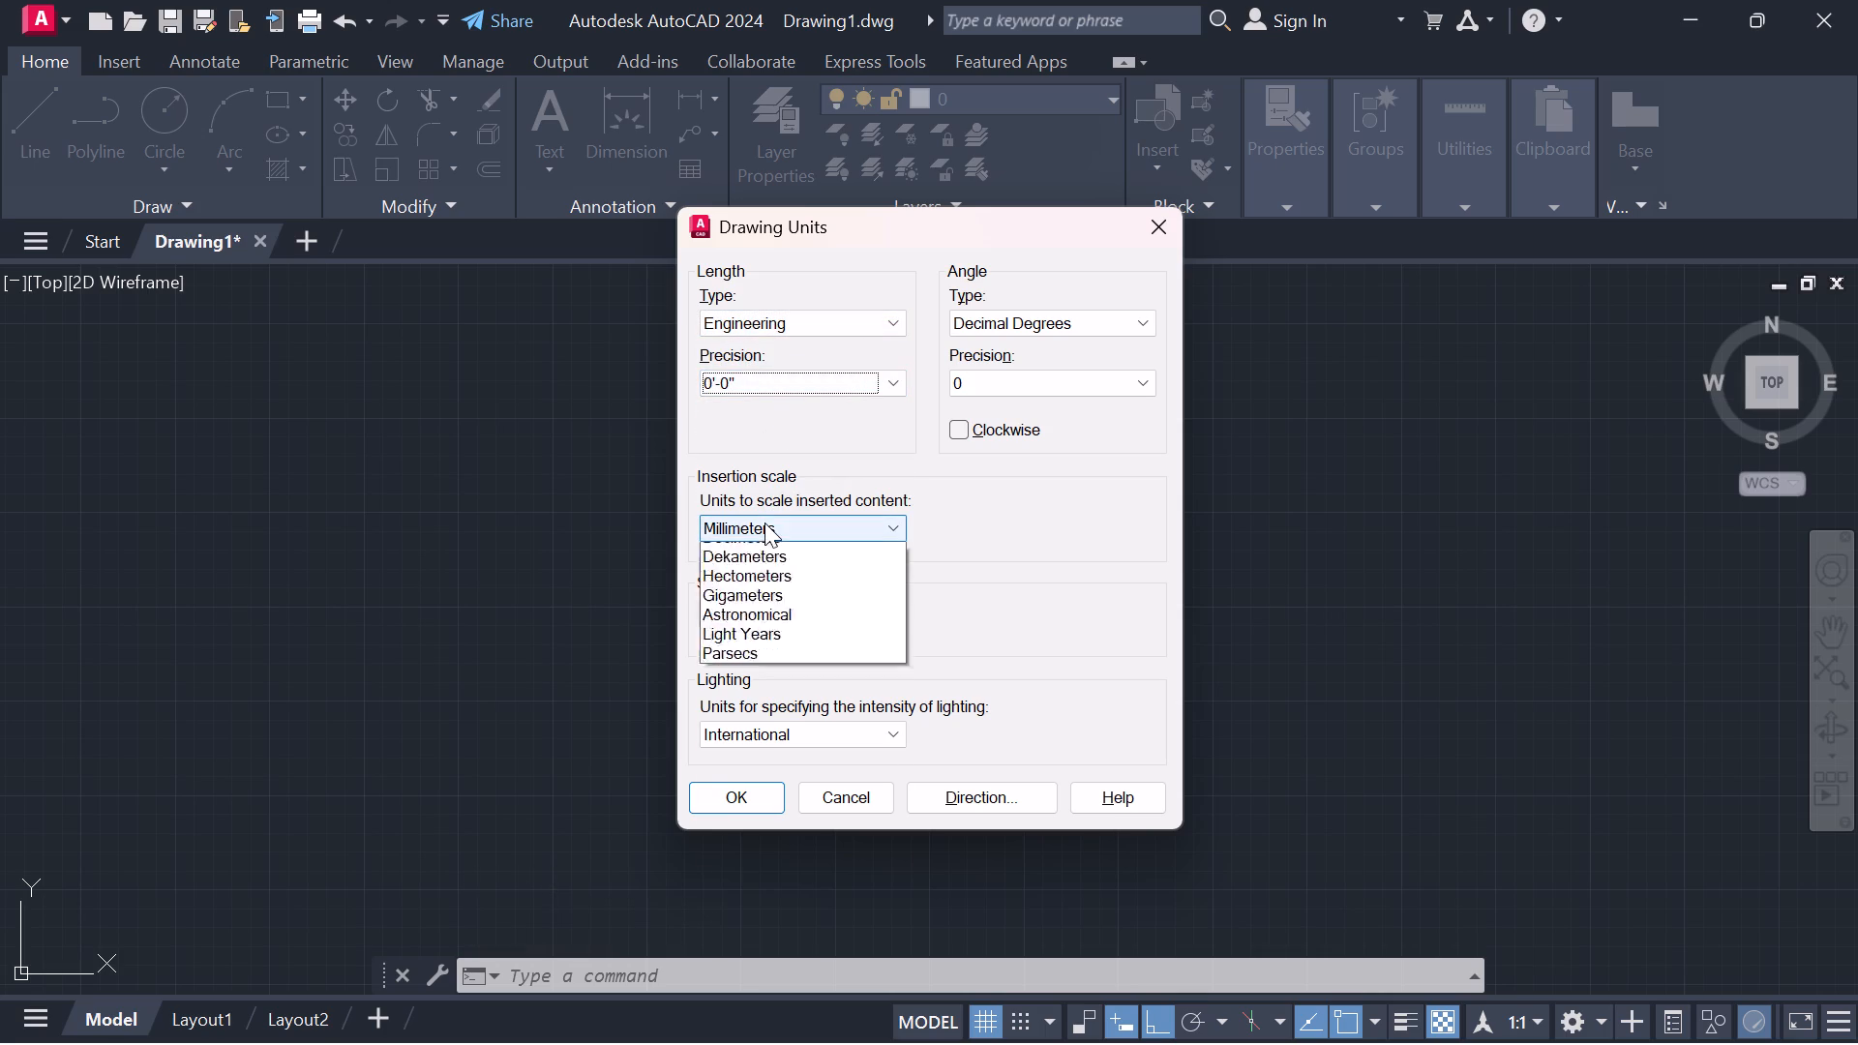
pyautogui.click(746, 570)
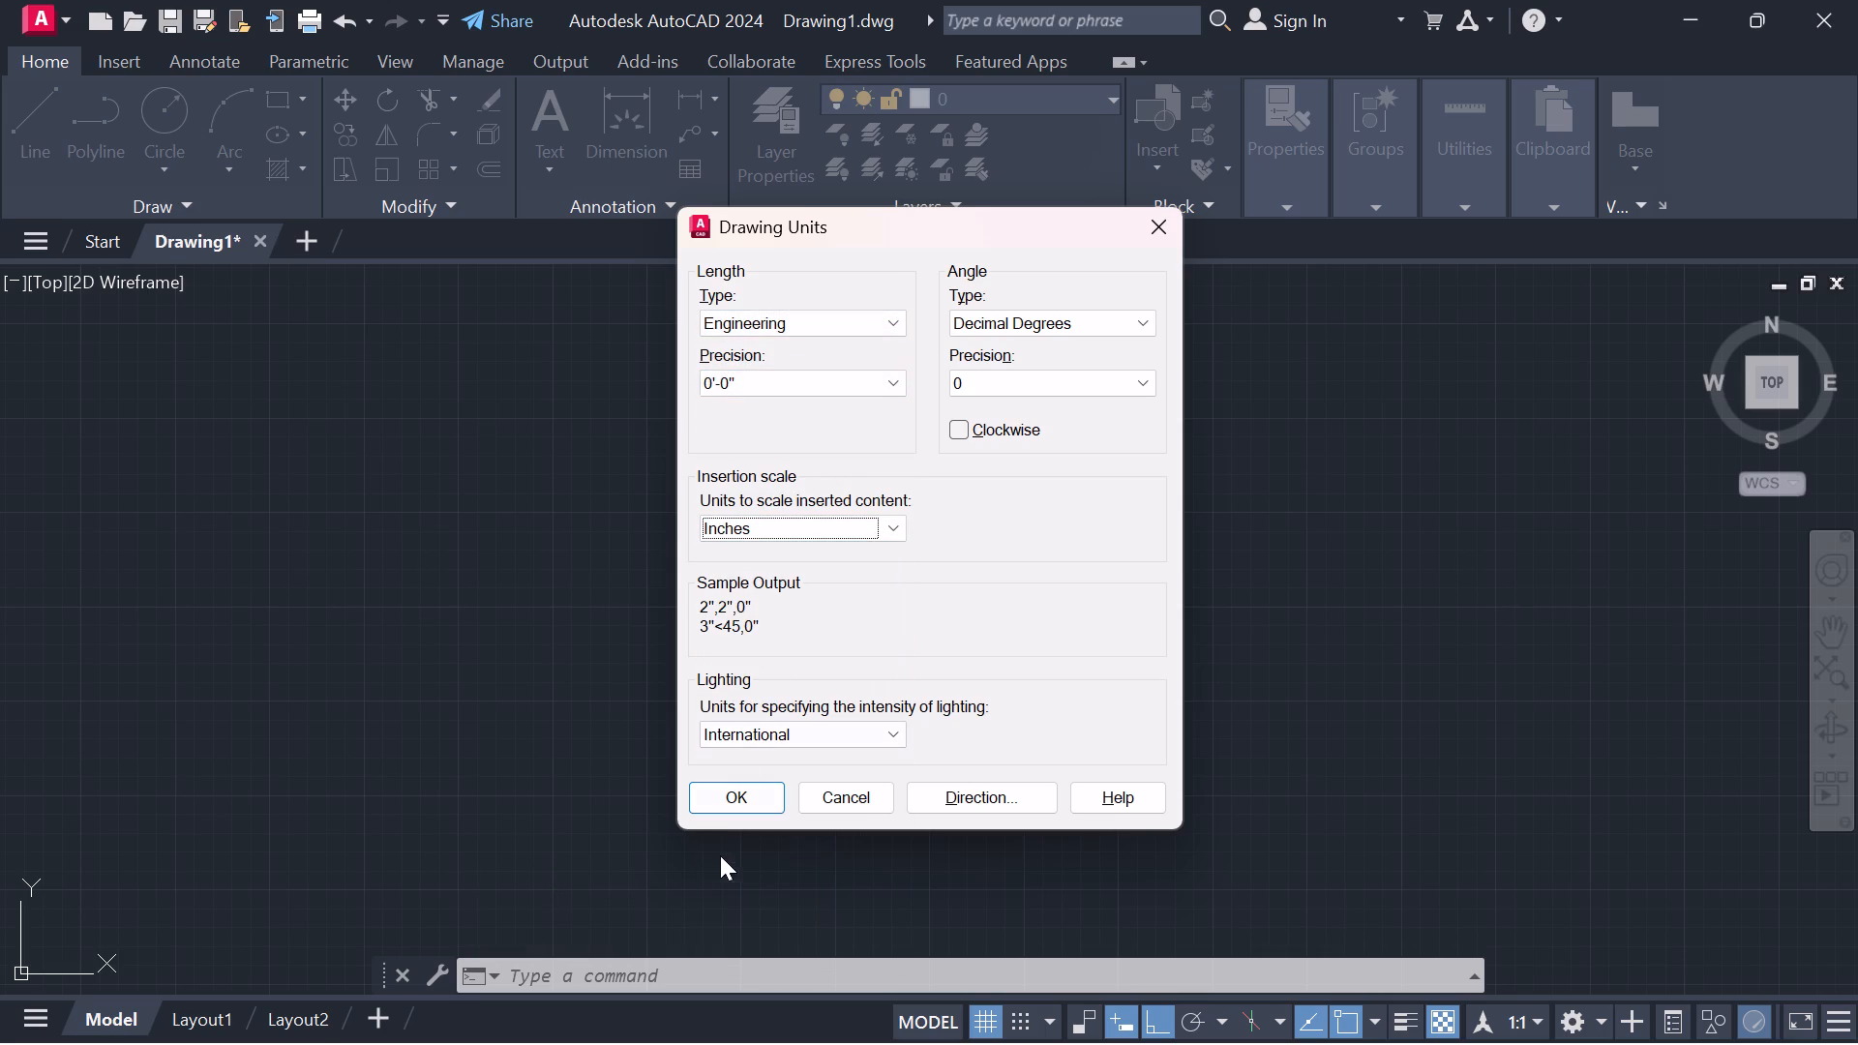
pyautogui.click(725, 793)
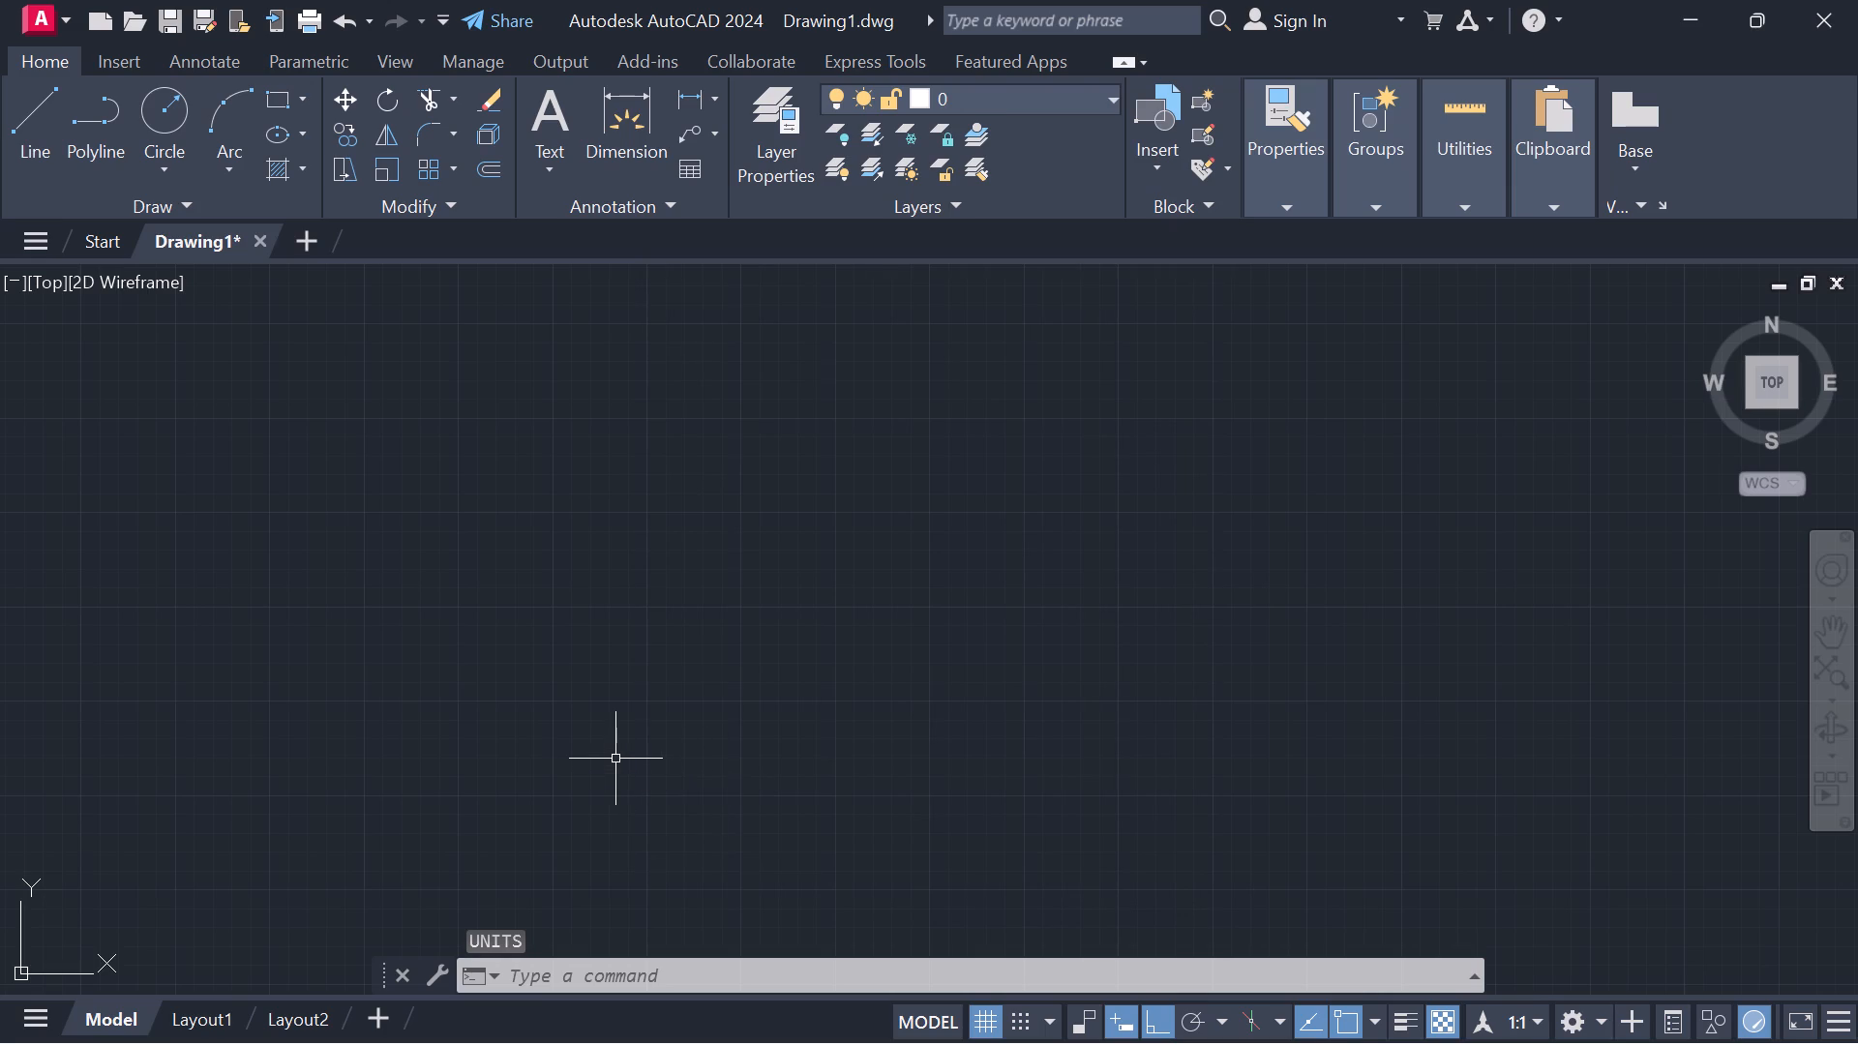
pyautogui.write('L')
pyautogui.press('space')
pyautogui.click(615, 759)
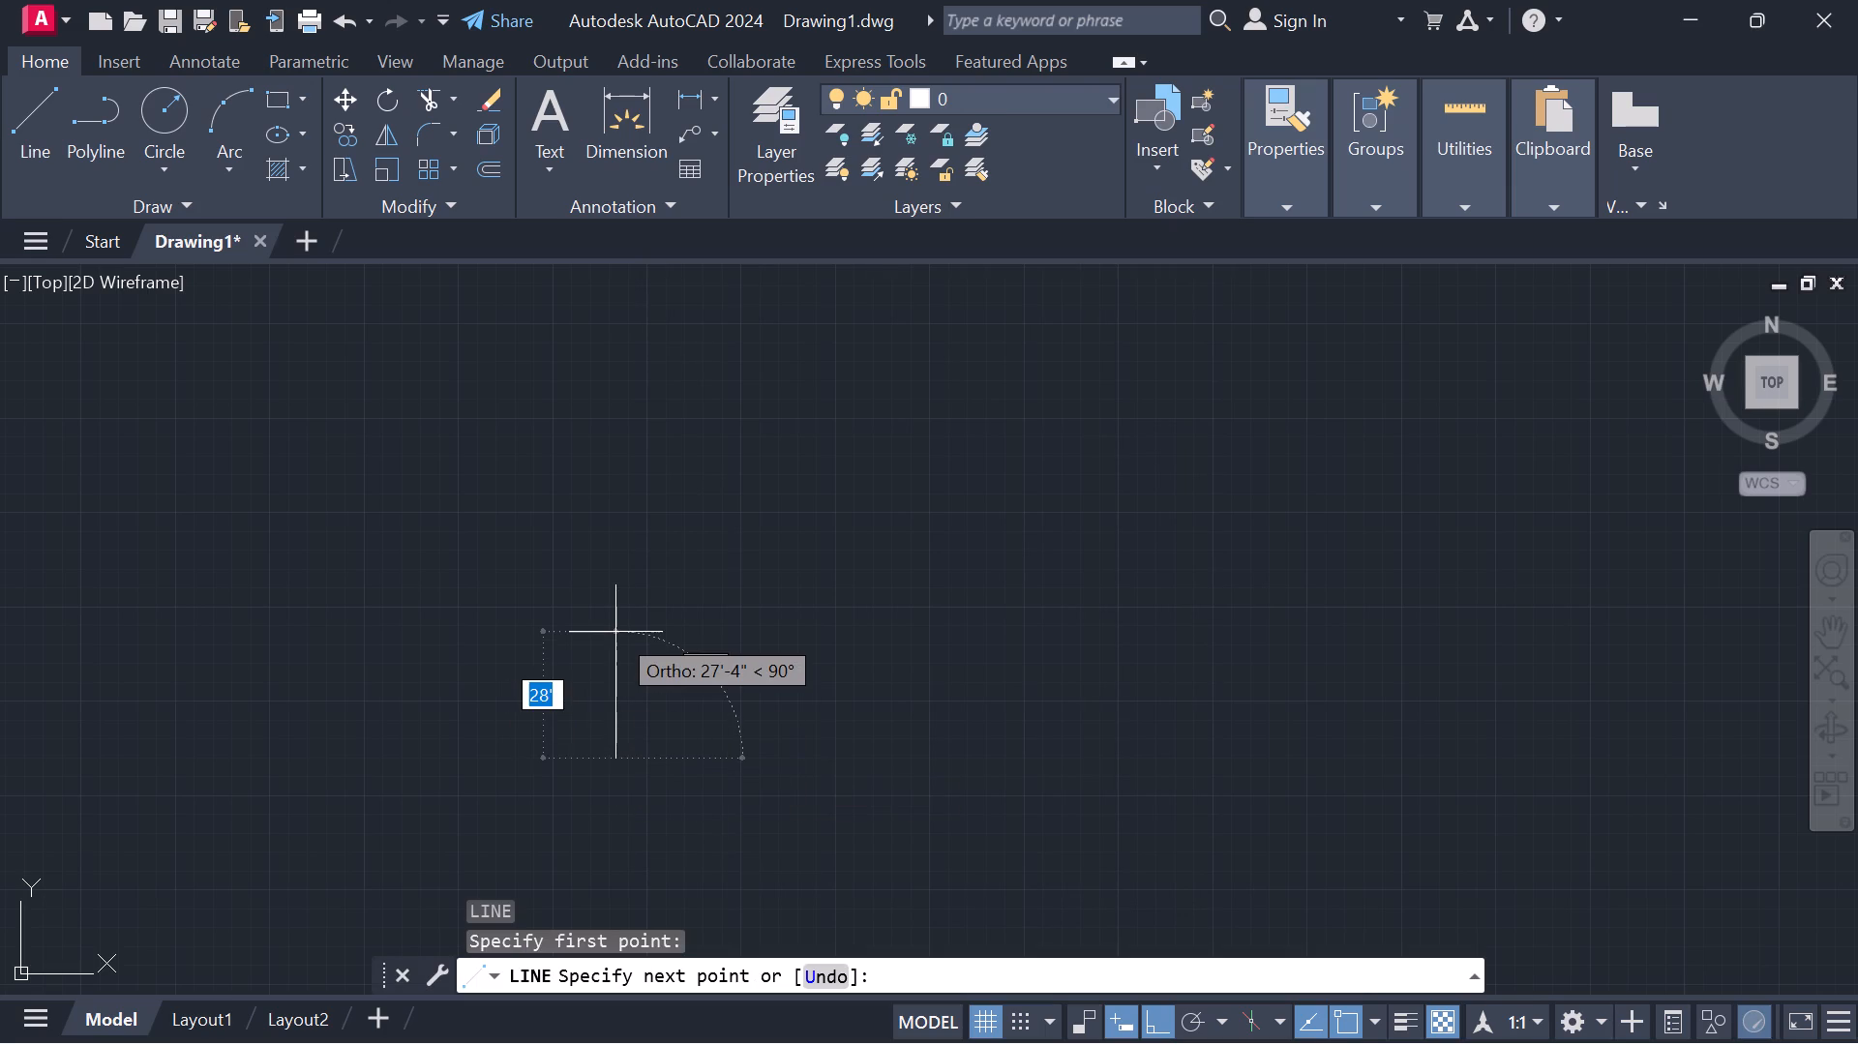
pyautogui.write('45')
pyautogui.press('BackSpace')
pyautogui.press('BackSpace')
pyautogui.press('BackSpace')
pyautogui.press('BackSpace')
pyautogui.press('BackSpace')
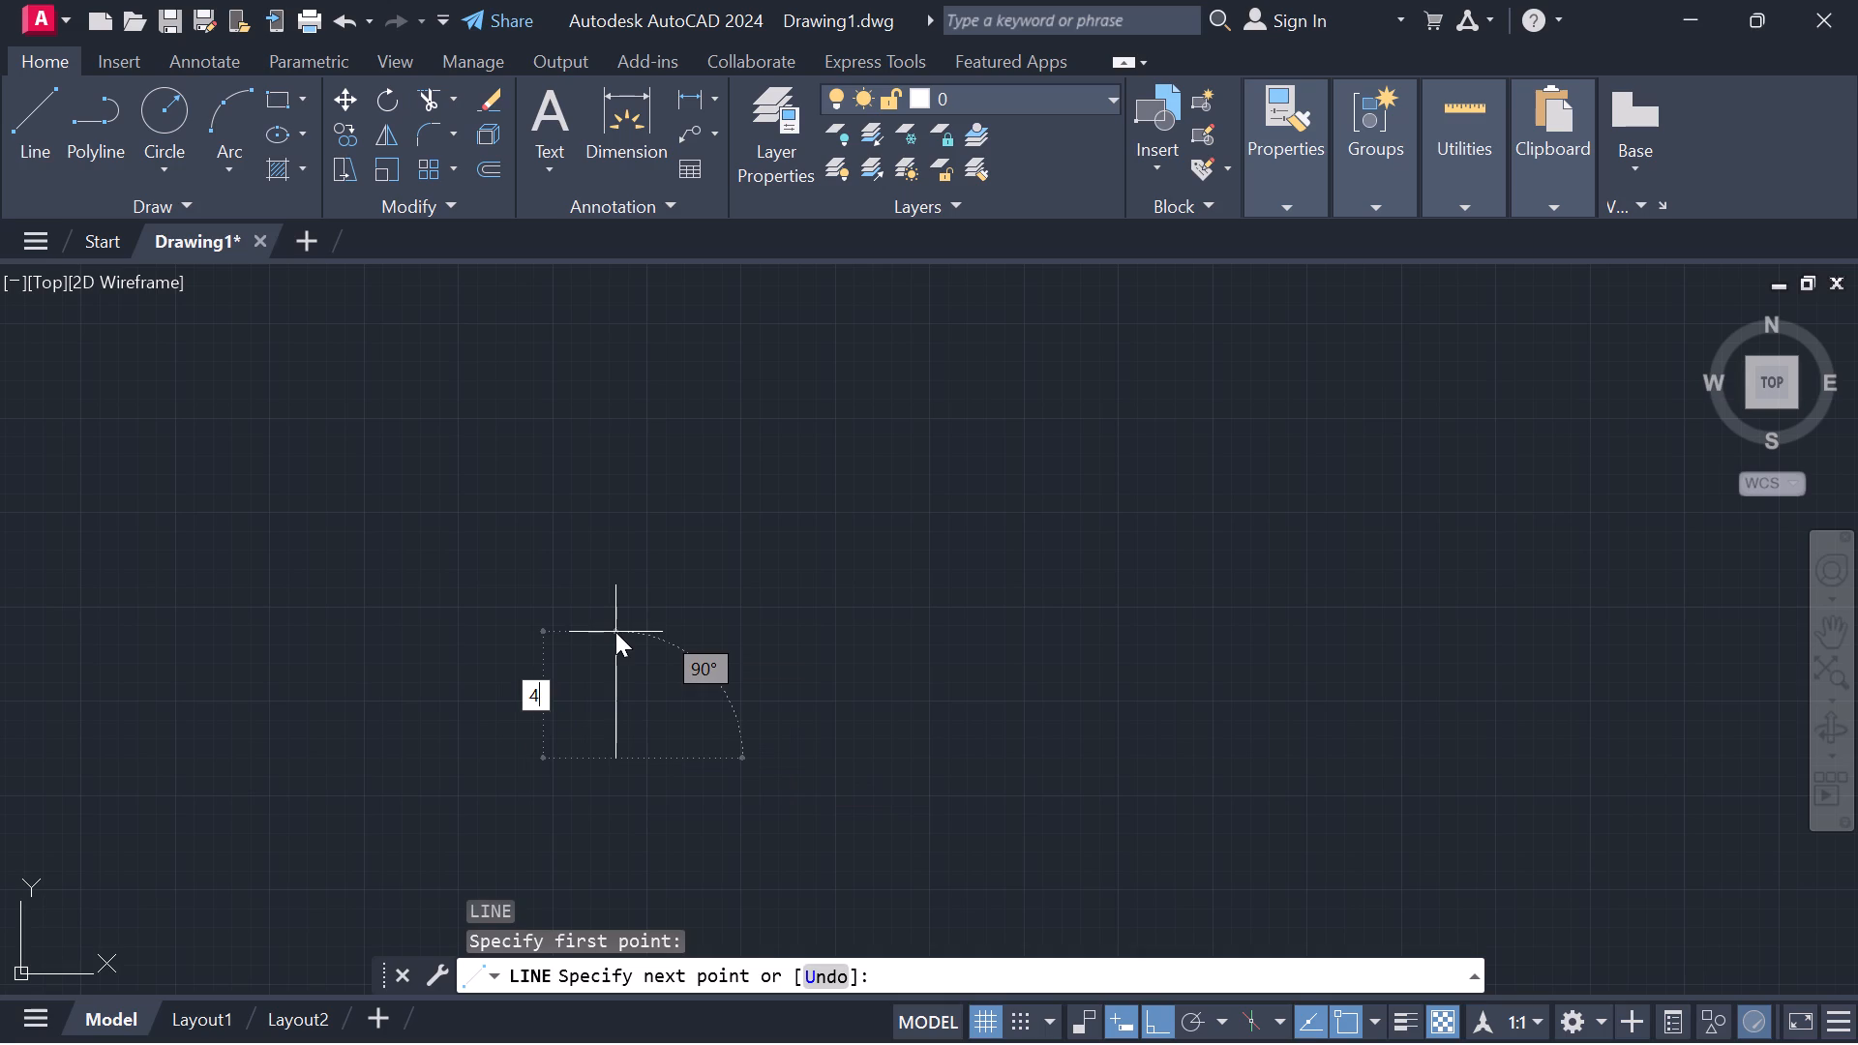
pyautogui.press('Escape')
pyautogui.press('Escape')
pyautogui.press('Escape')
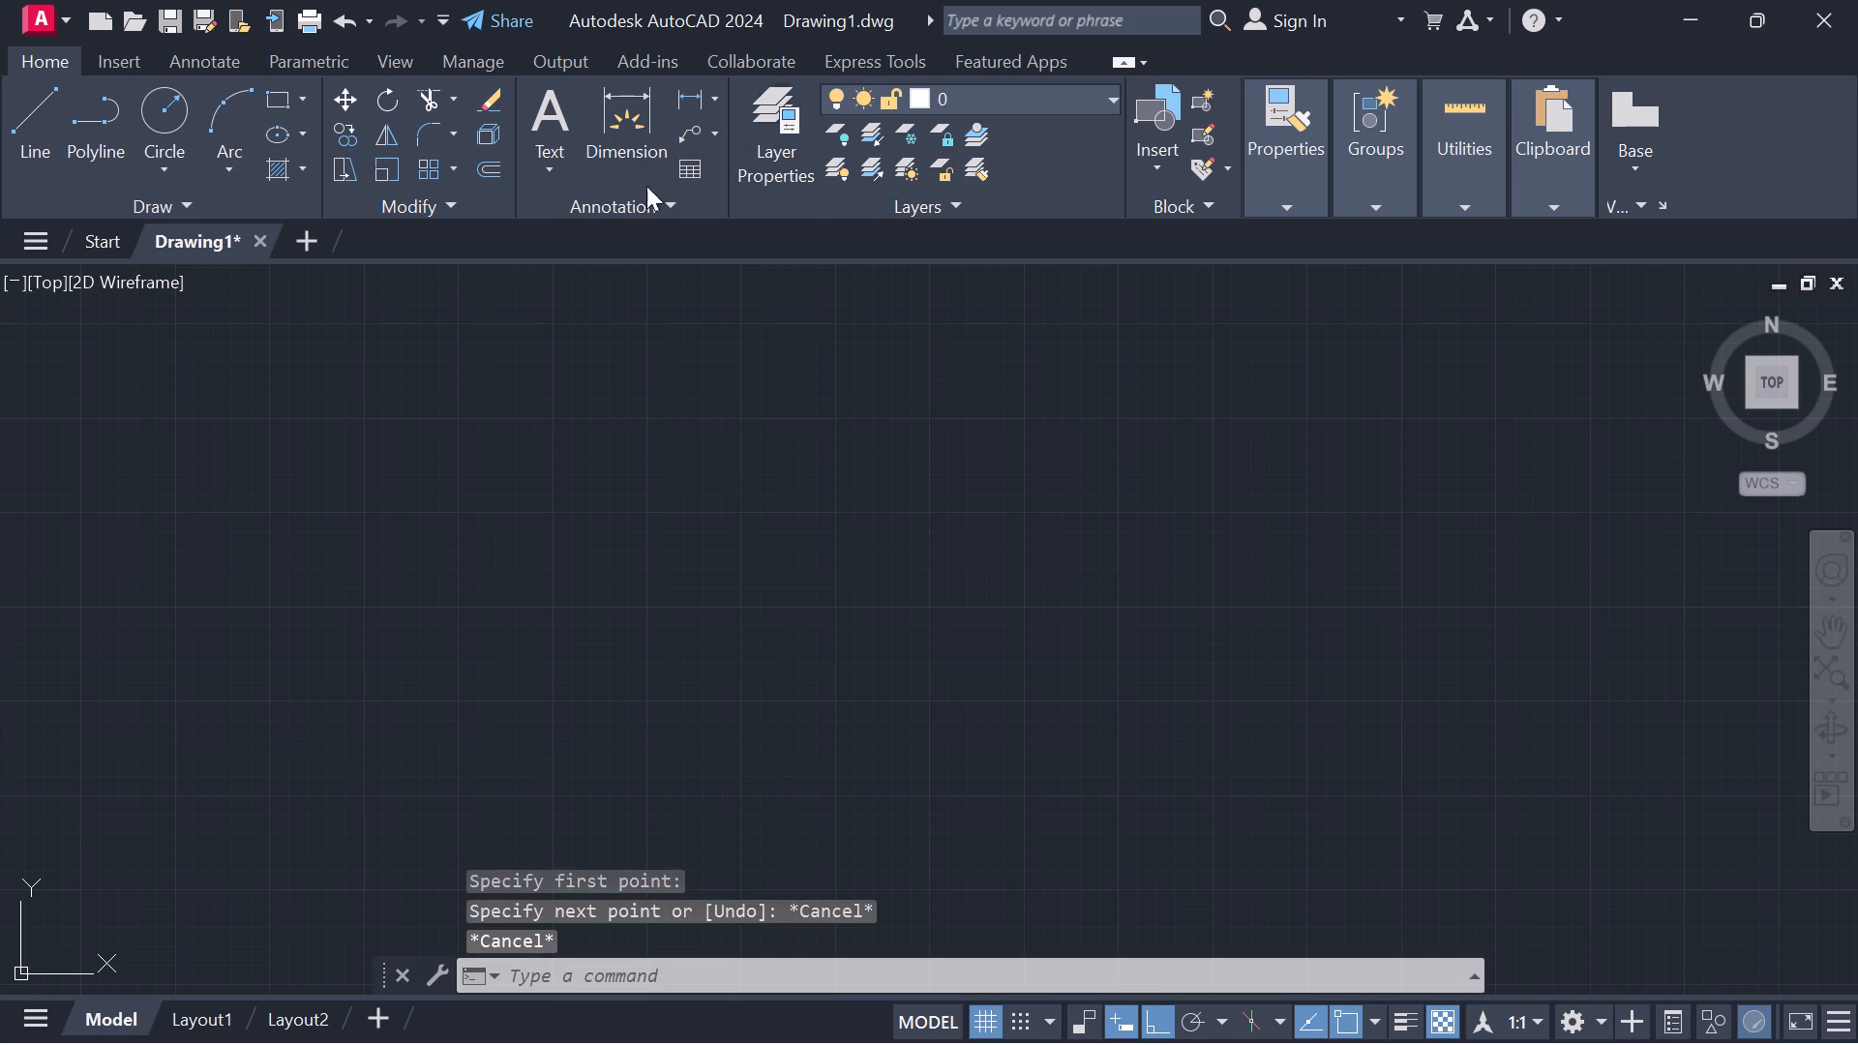
# Draw a rectangular outline with the Polyline tool, 20' wide and 45' deep, ending back at its start point.
pyautogui.click(88, 126)
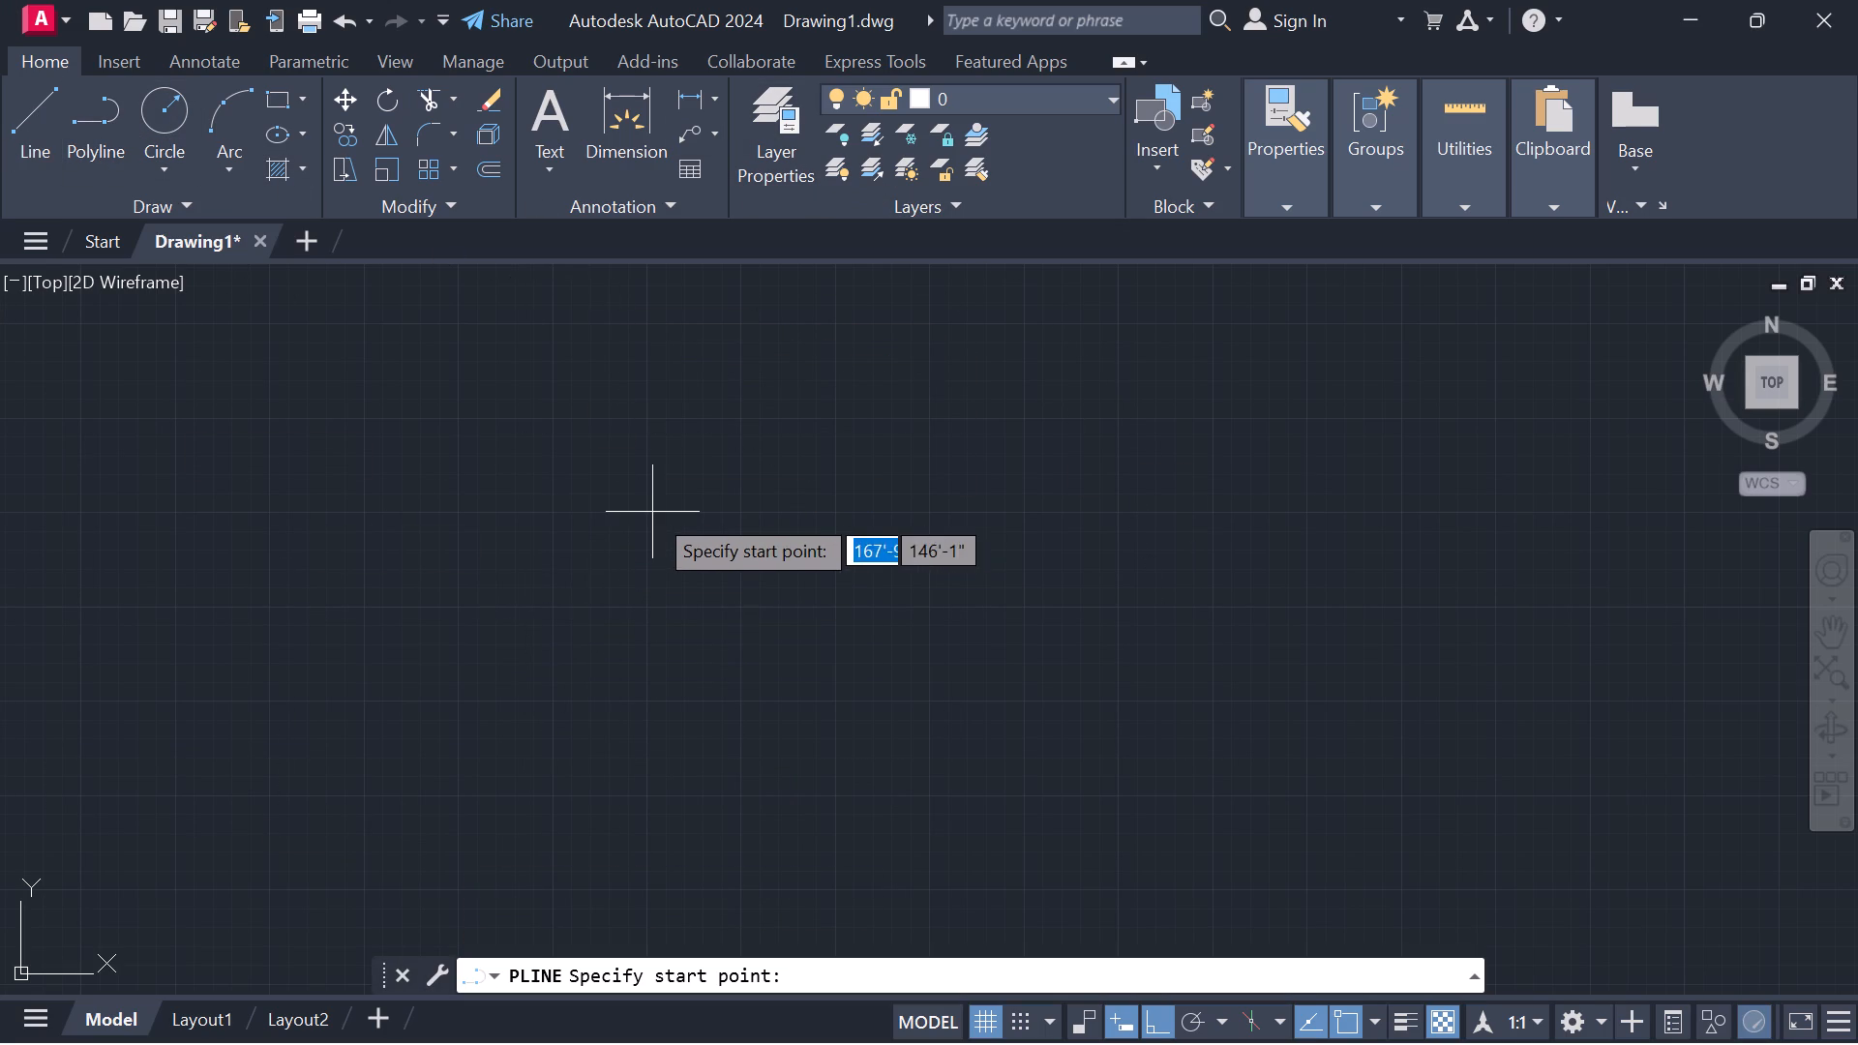
pyautogui.click(643, 385)
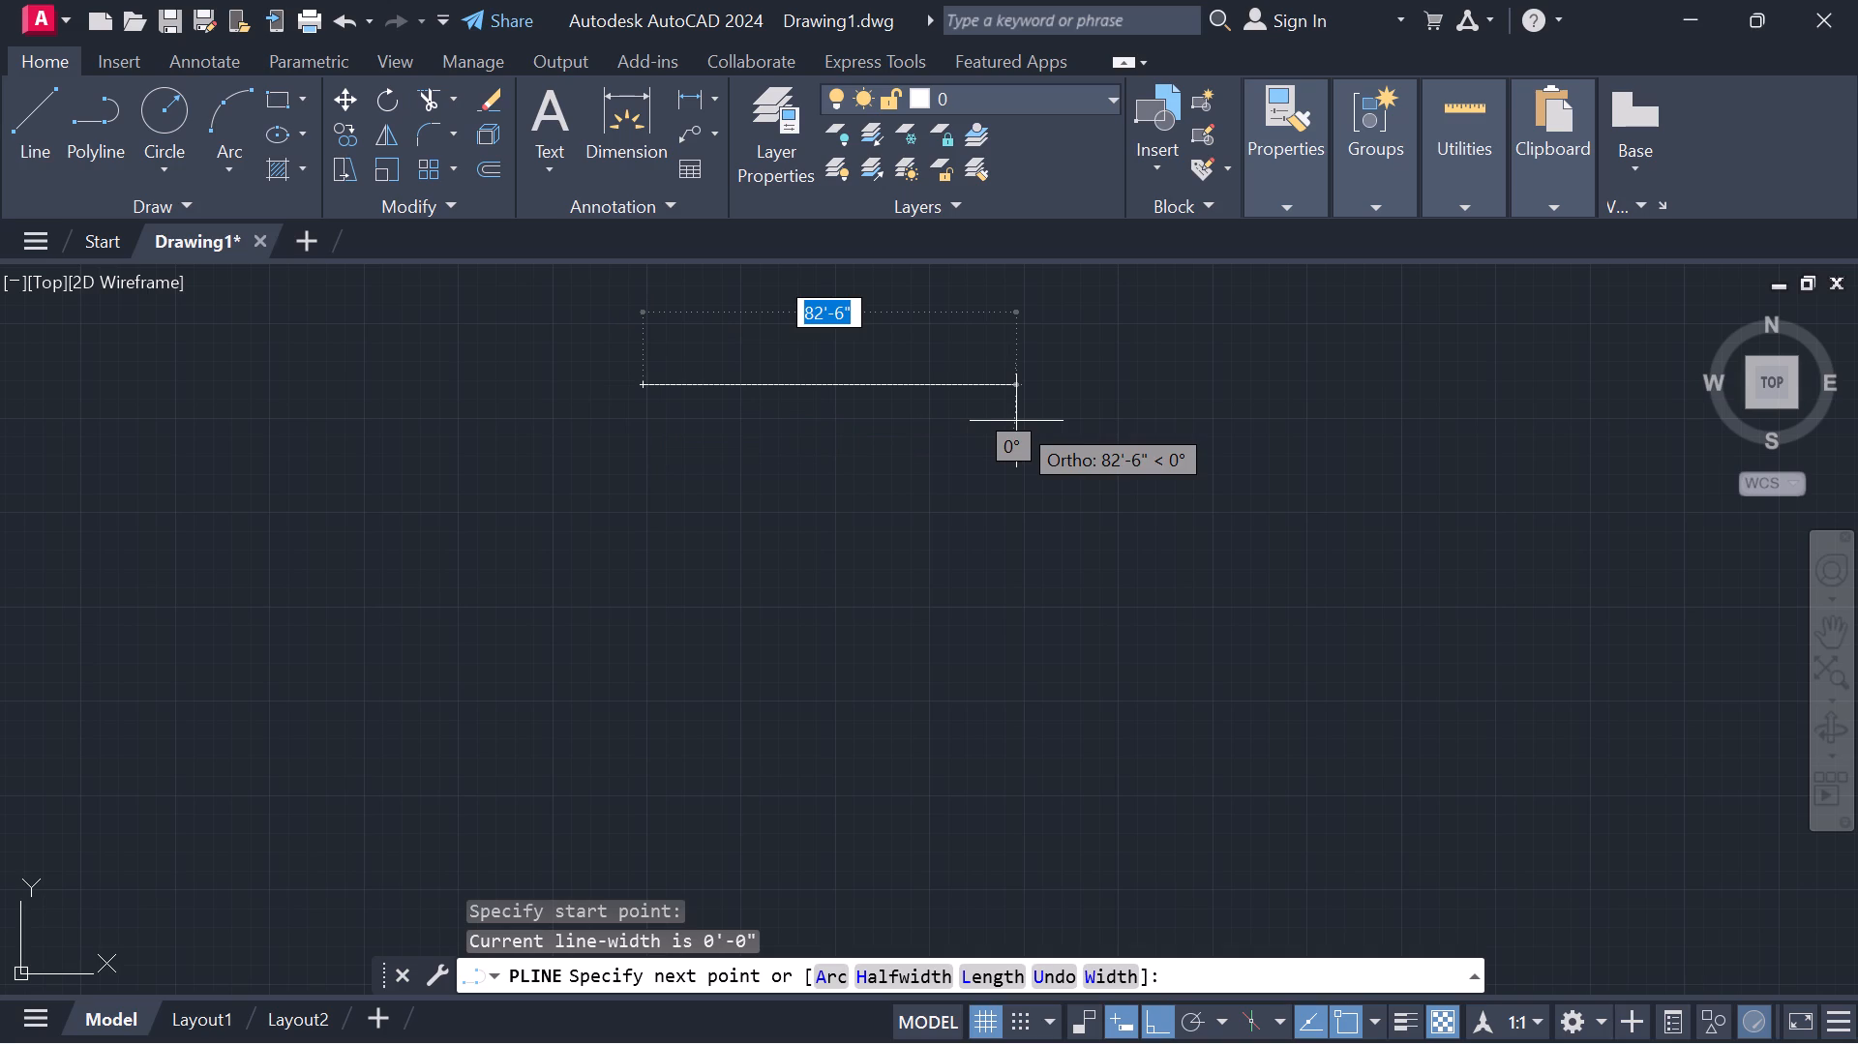
pyautogui.write("20'")
pyautogui.press('Return')
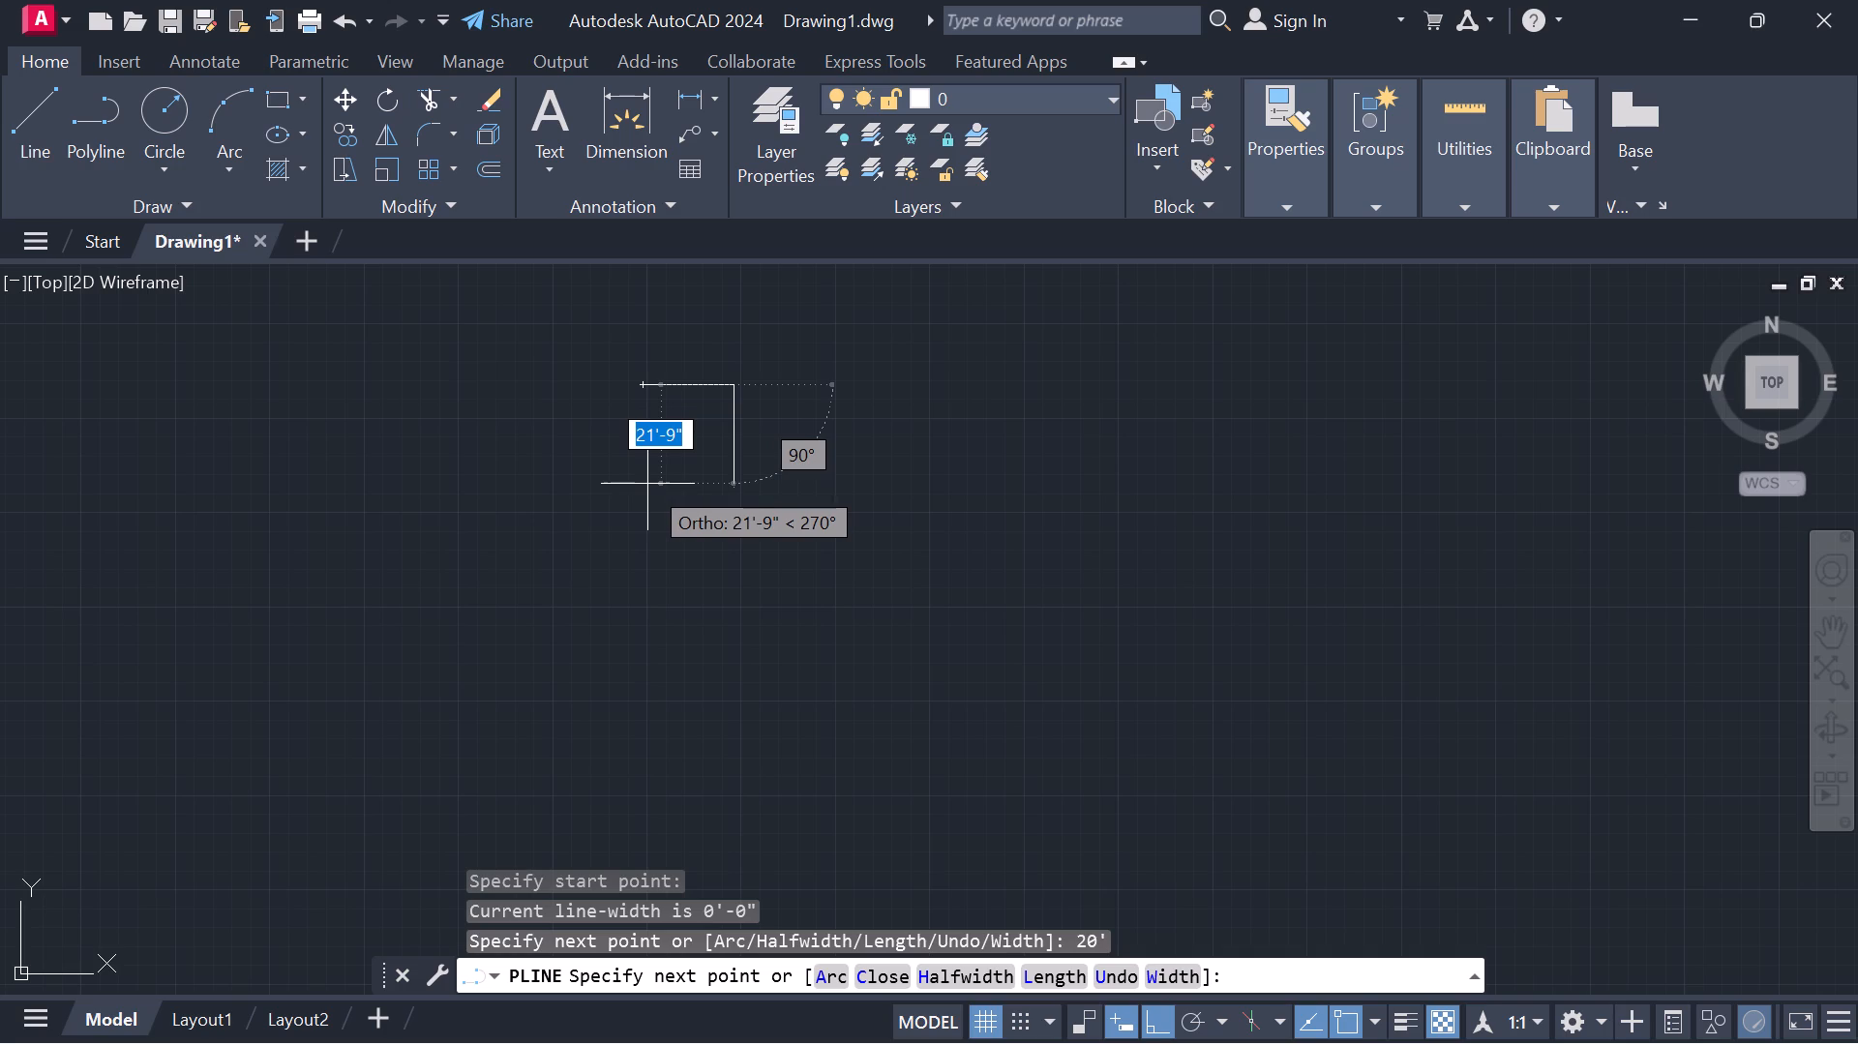
pyautogui.write('45')
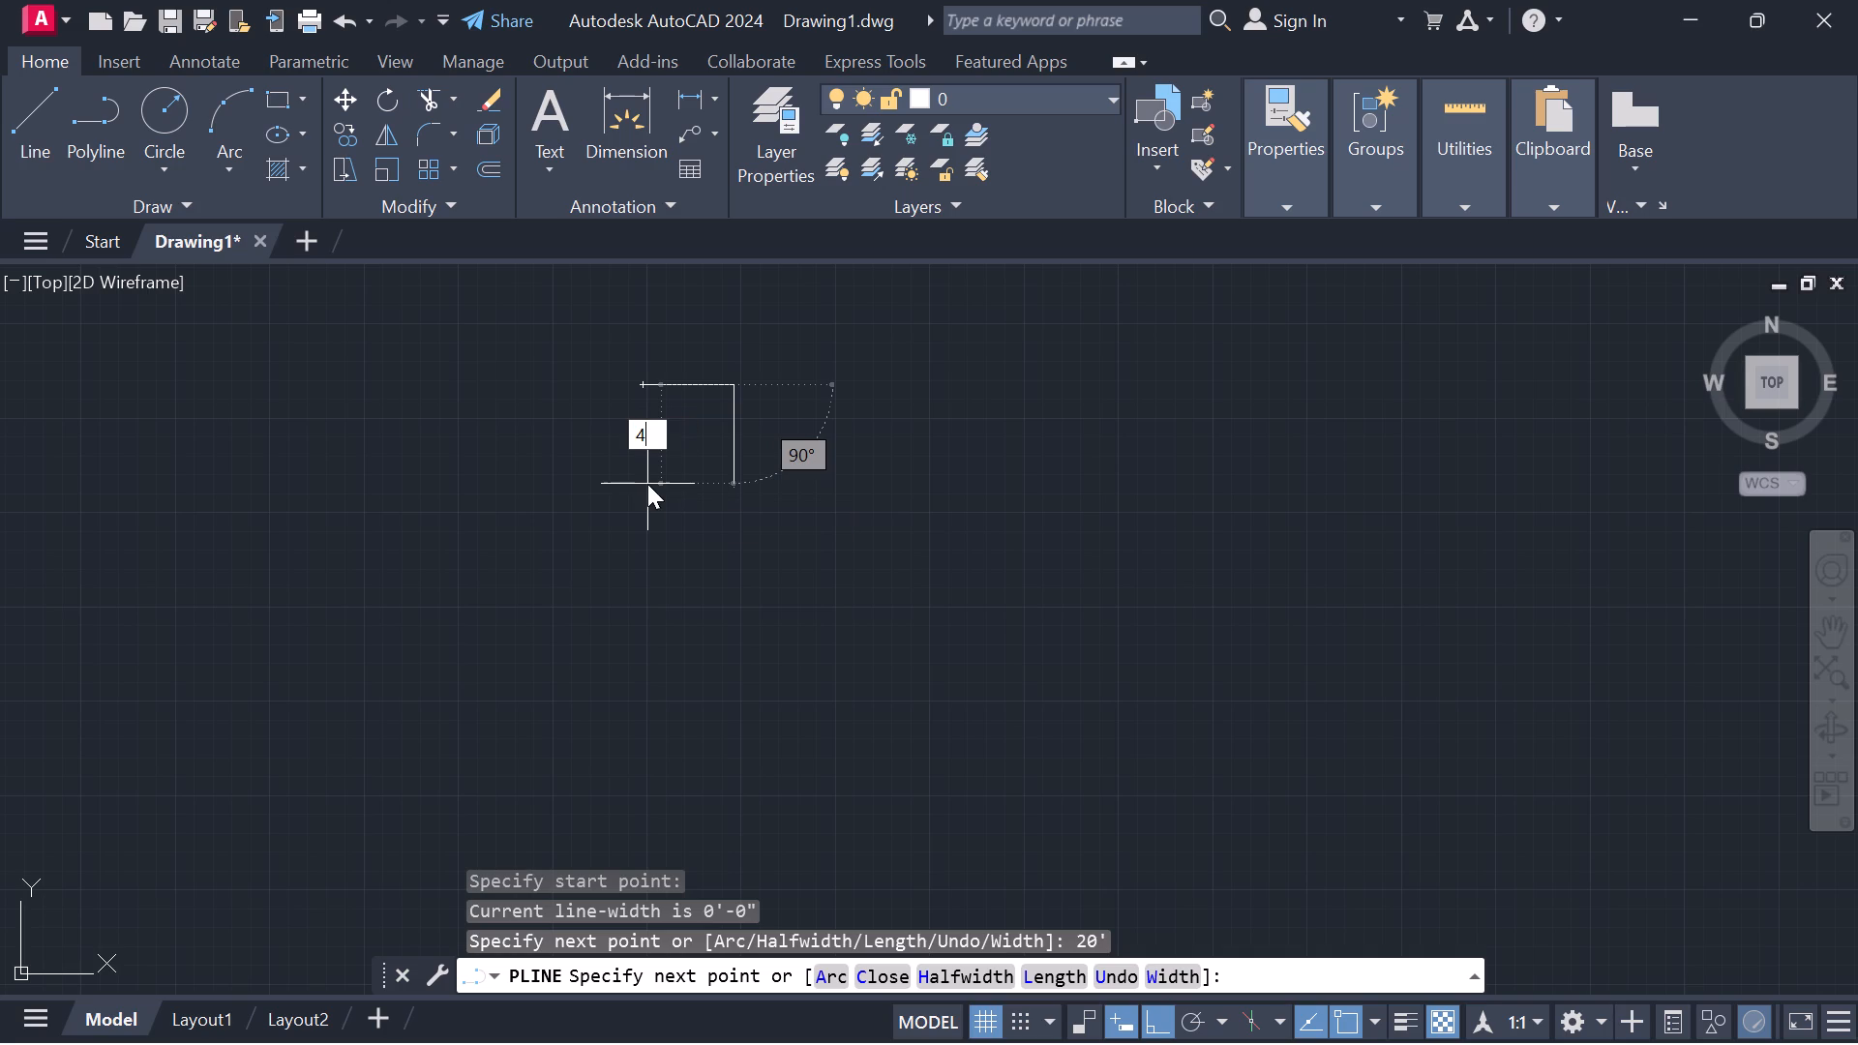
pyautogui.press("'")
pyautogui.press('Return')
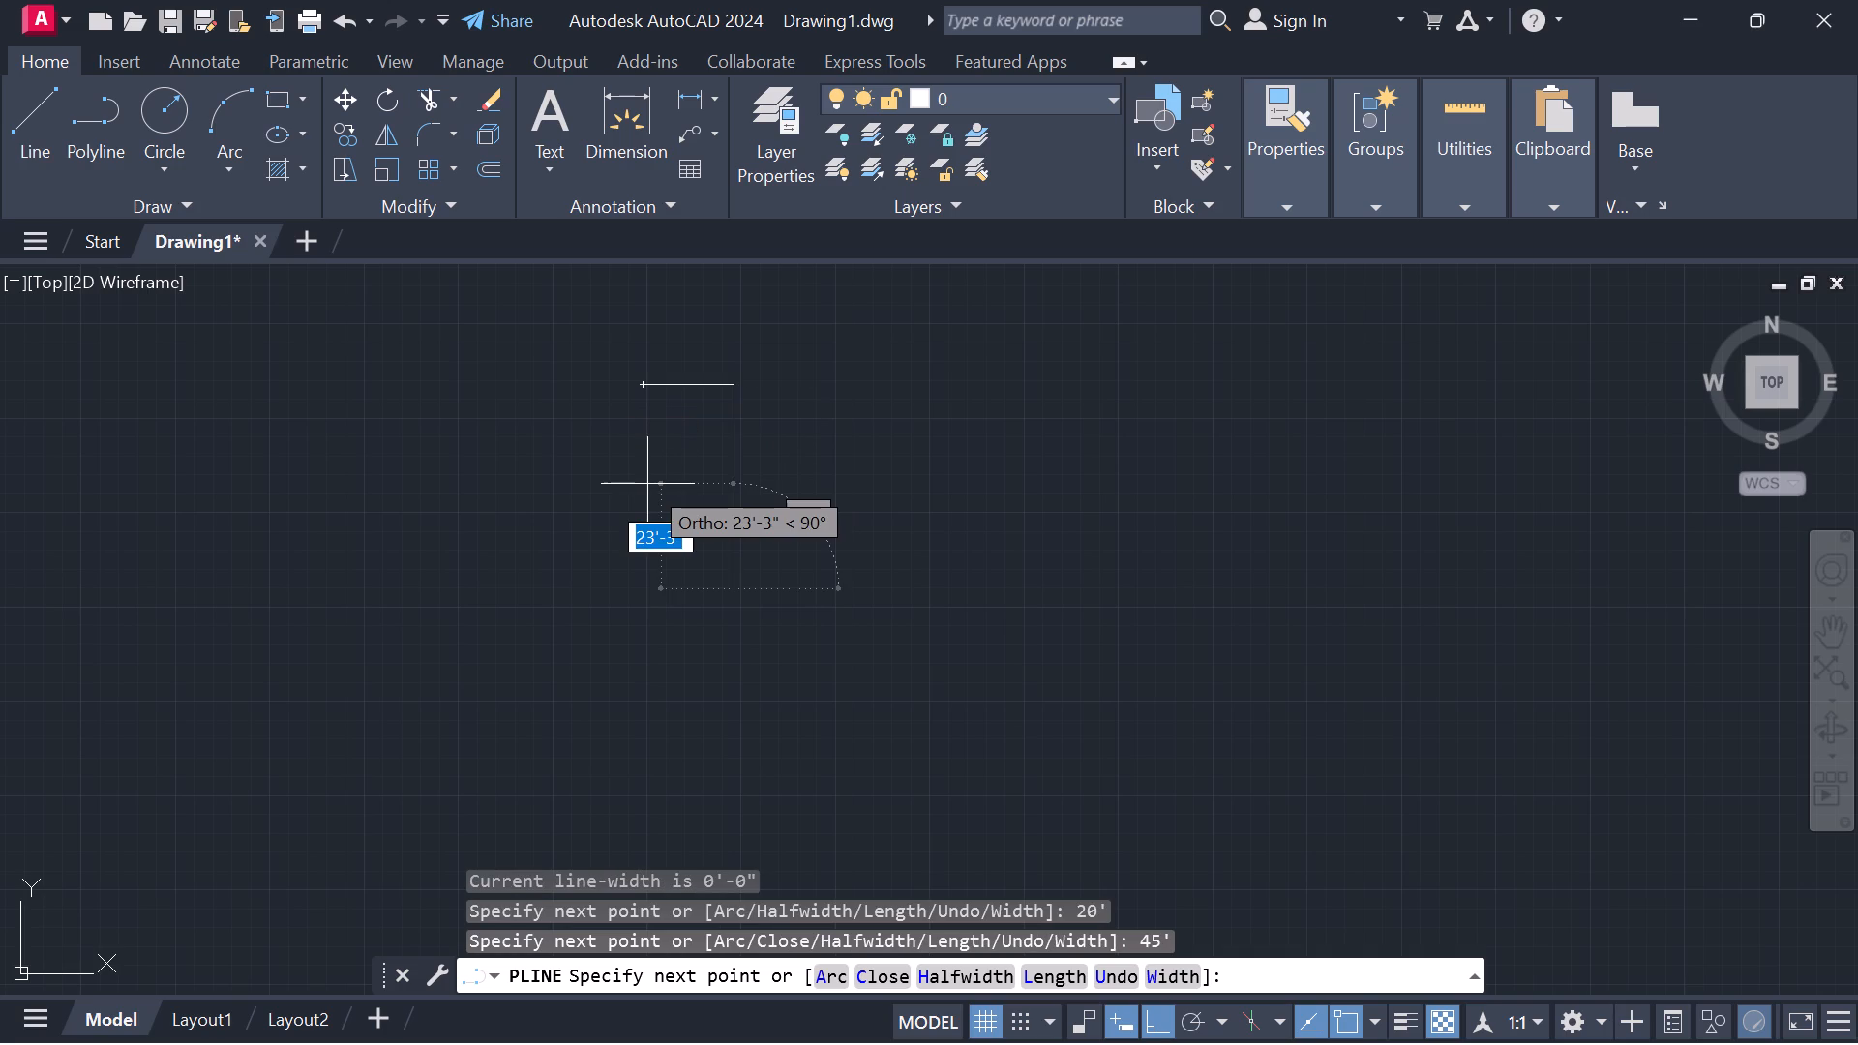
pyautogui.click(636, 545)
pyautogui.click(639, 392)
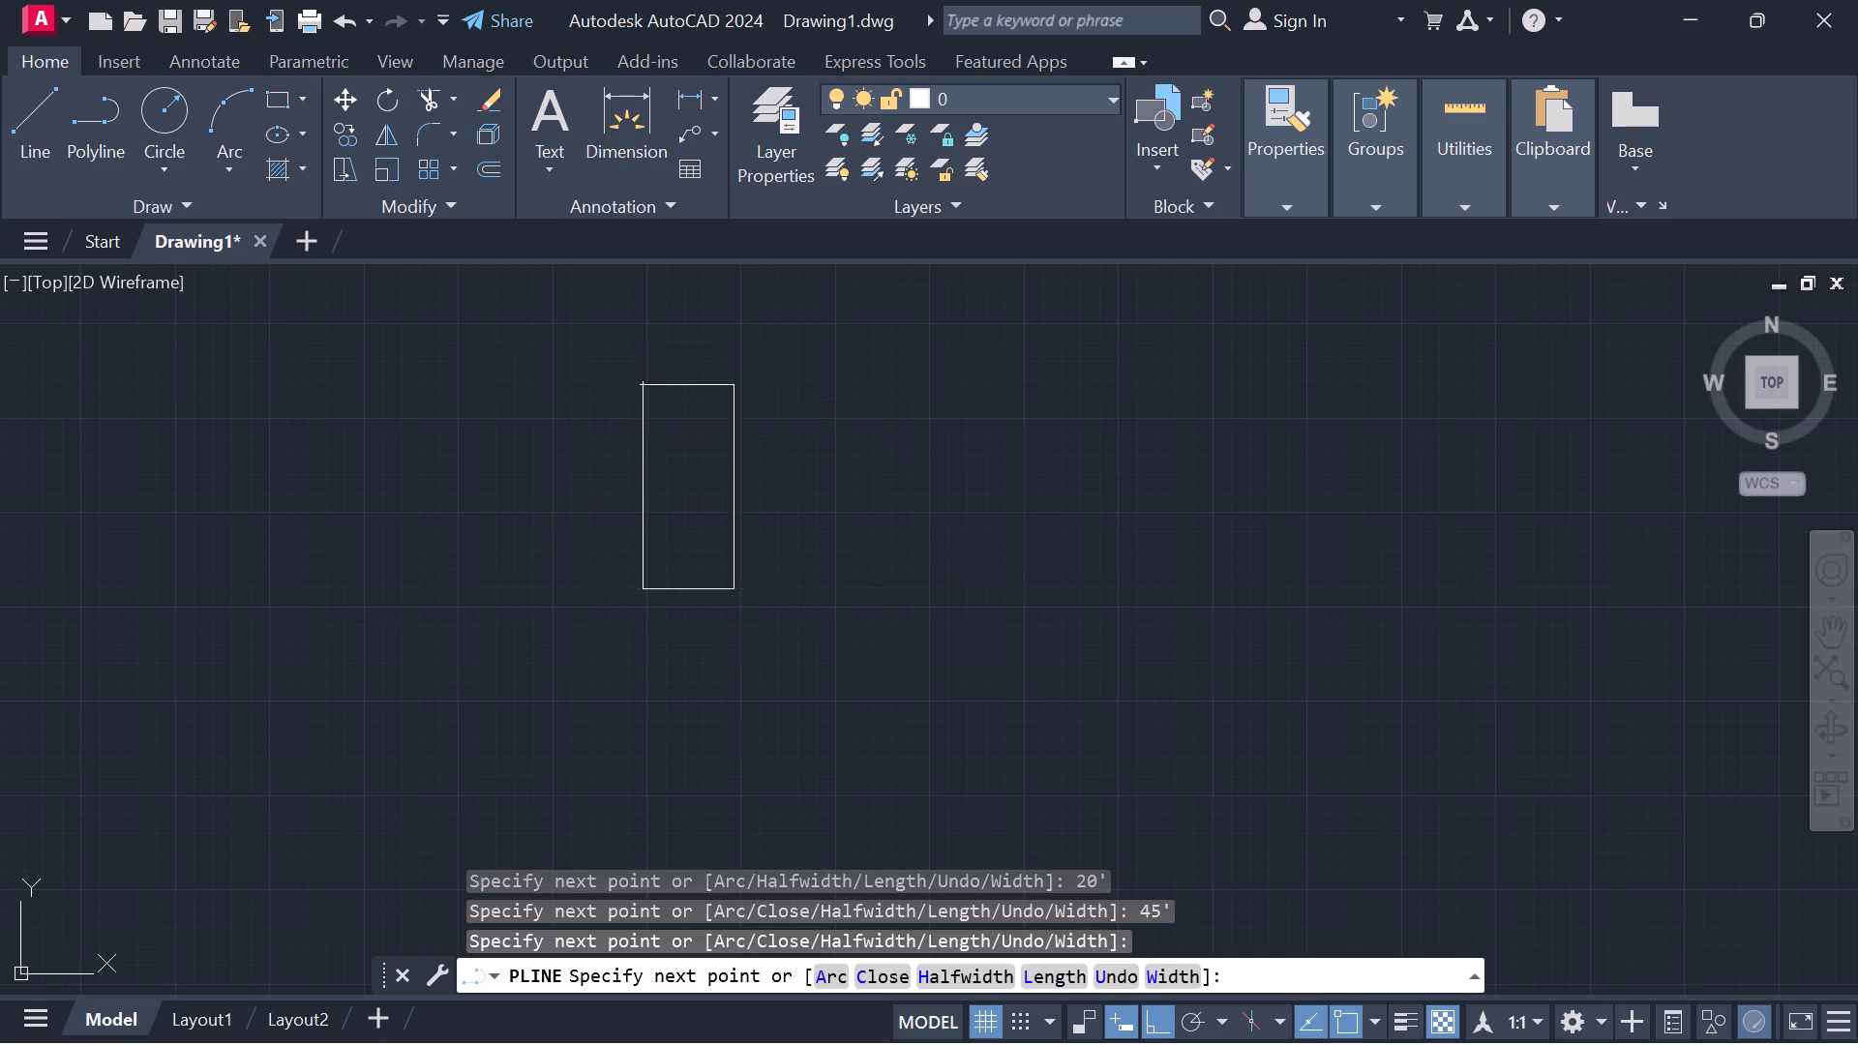
pyautogui.press('Escape')
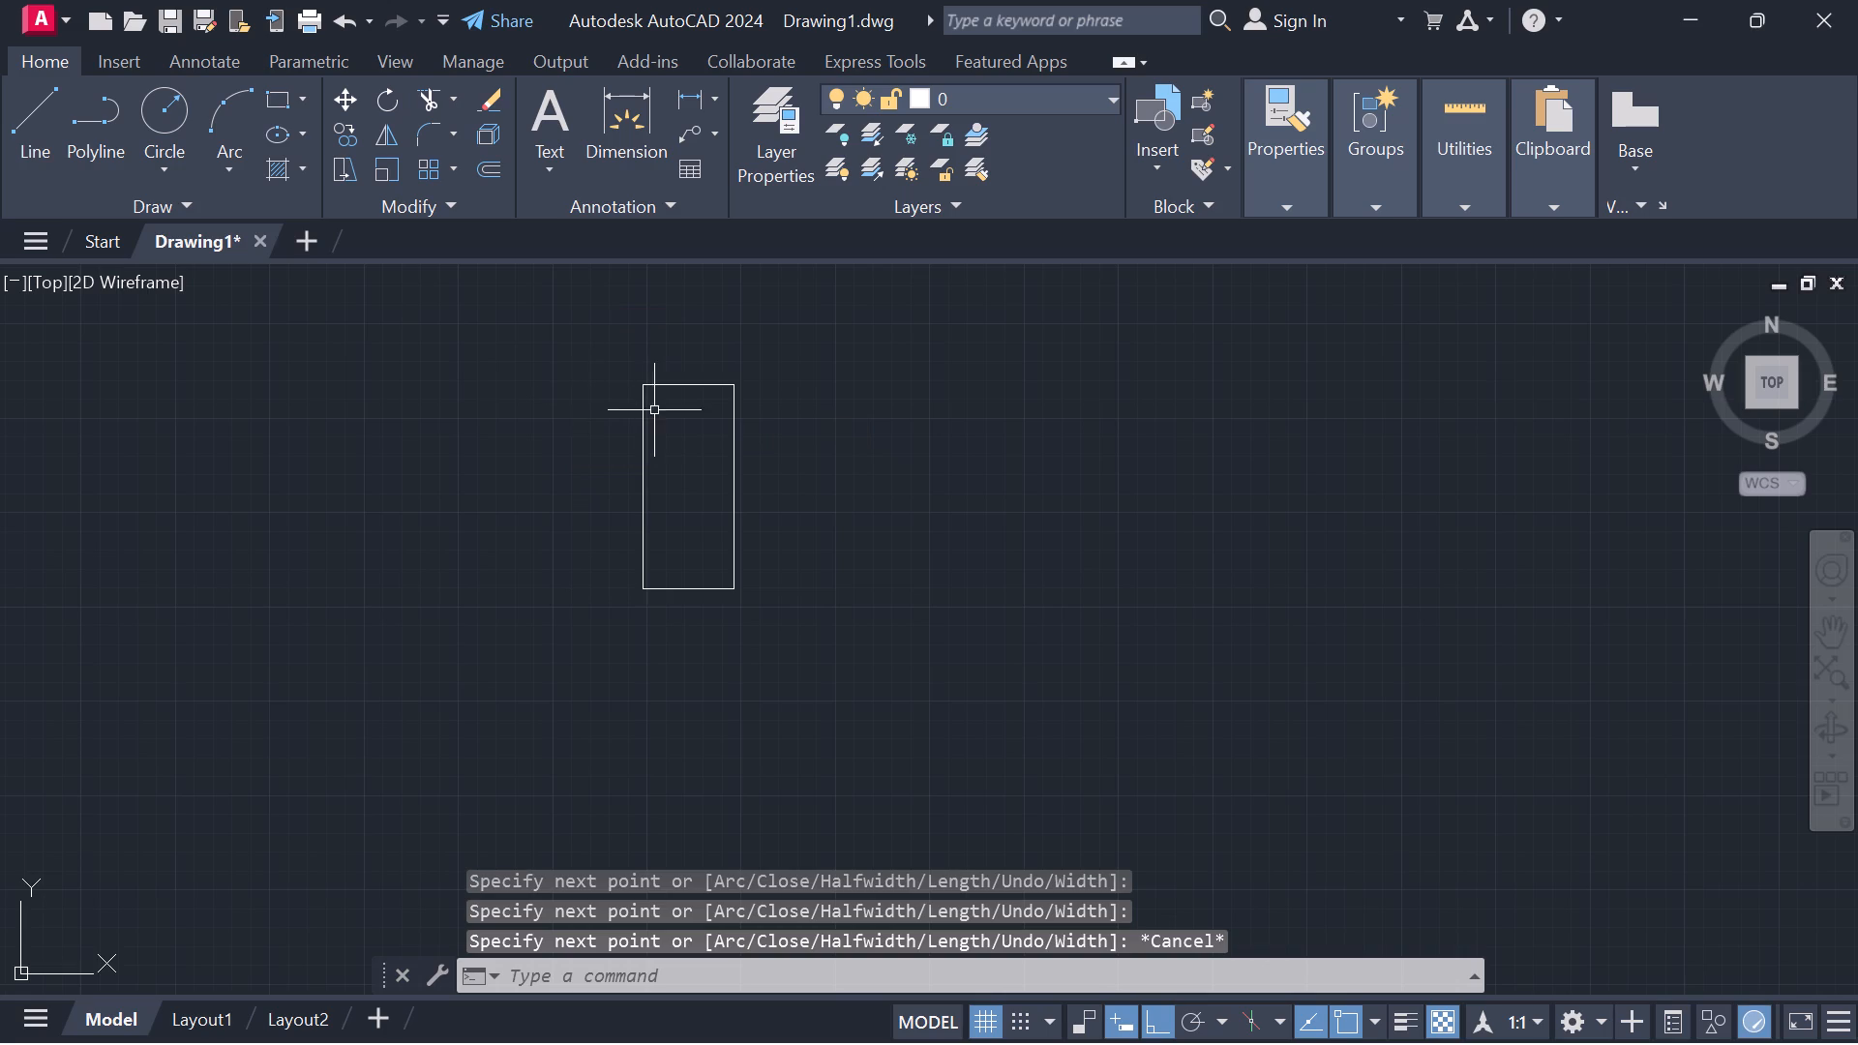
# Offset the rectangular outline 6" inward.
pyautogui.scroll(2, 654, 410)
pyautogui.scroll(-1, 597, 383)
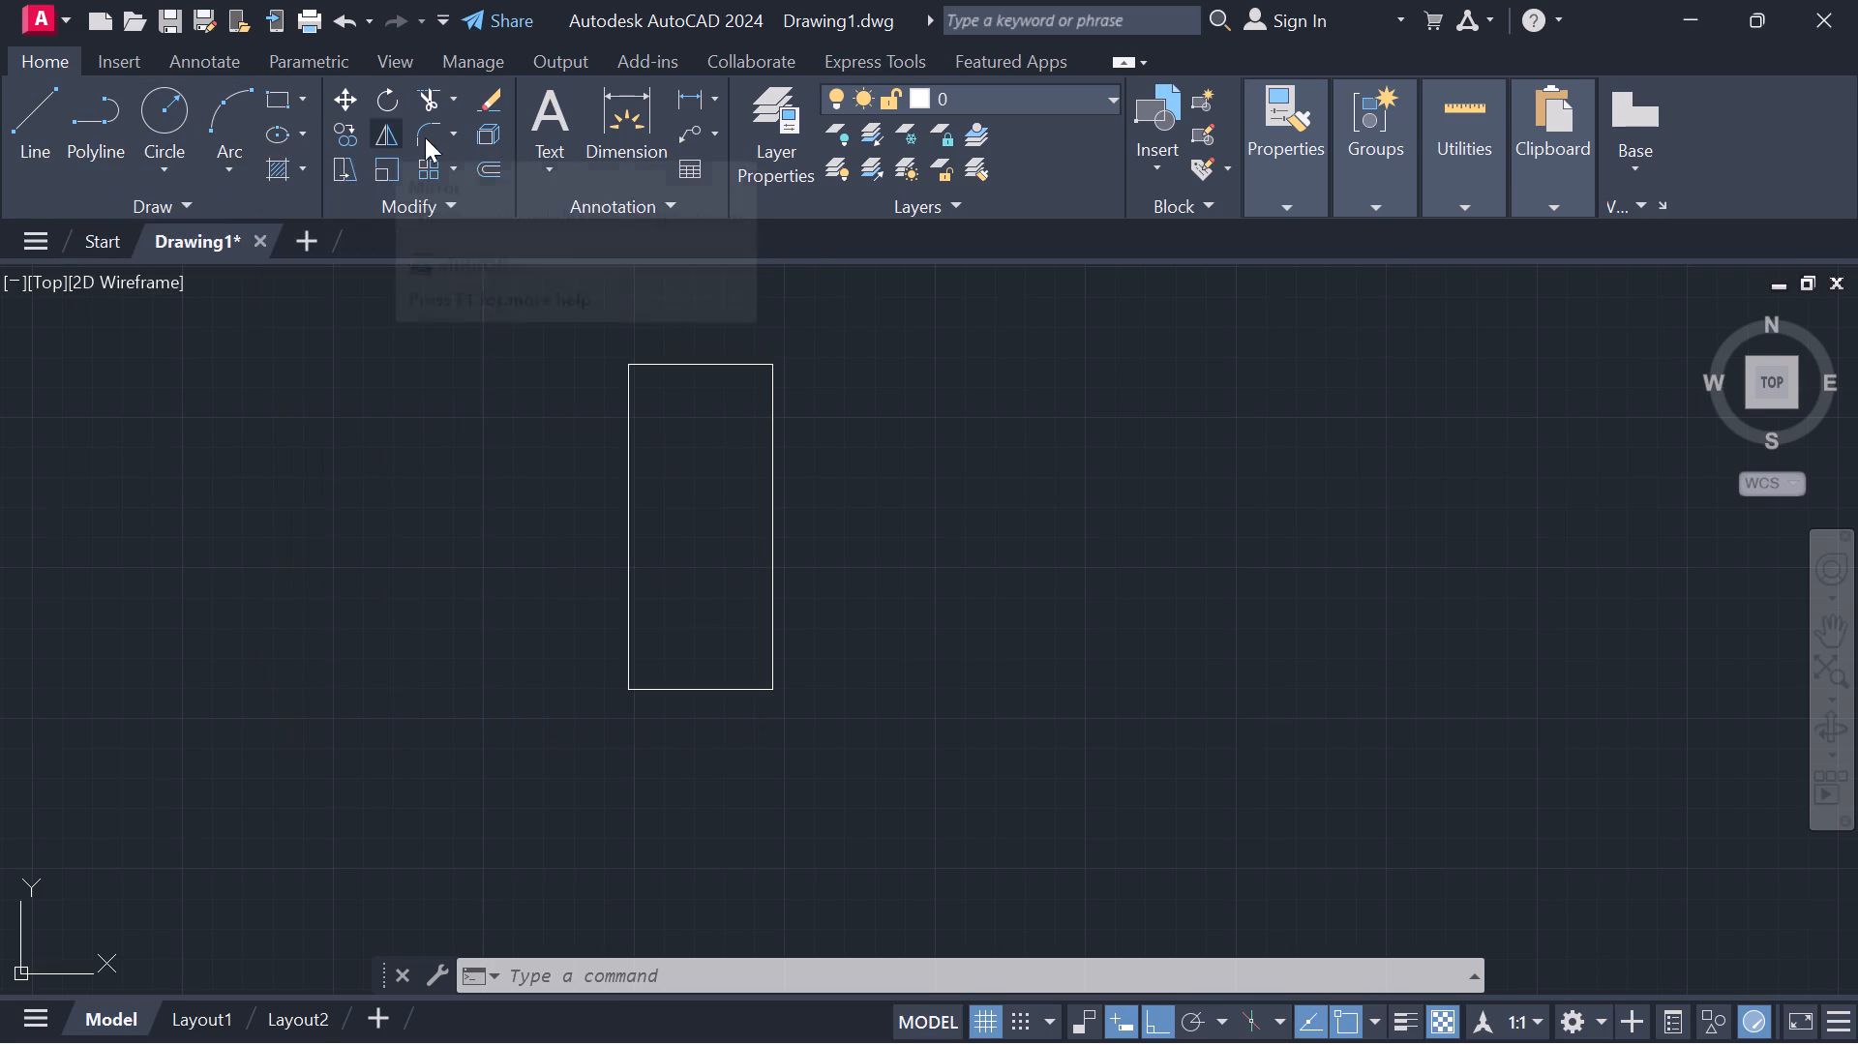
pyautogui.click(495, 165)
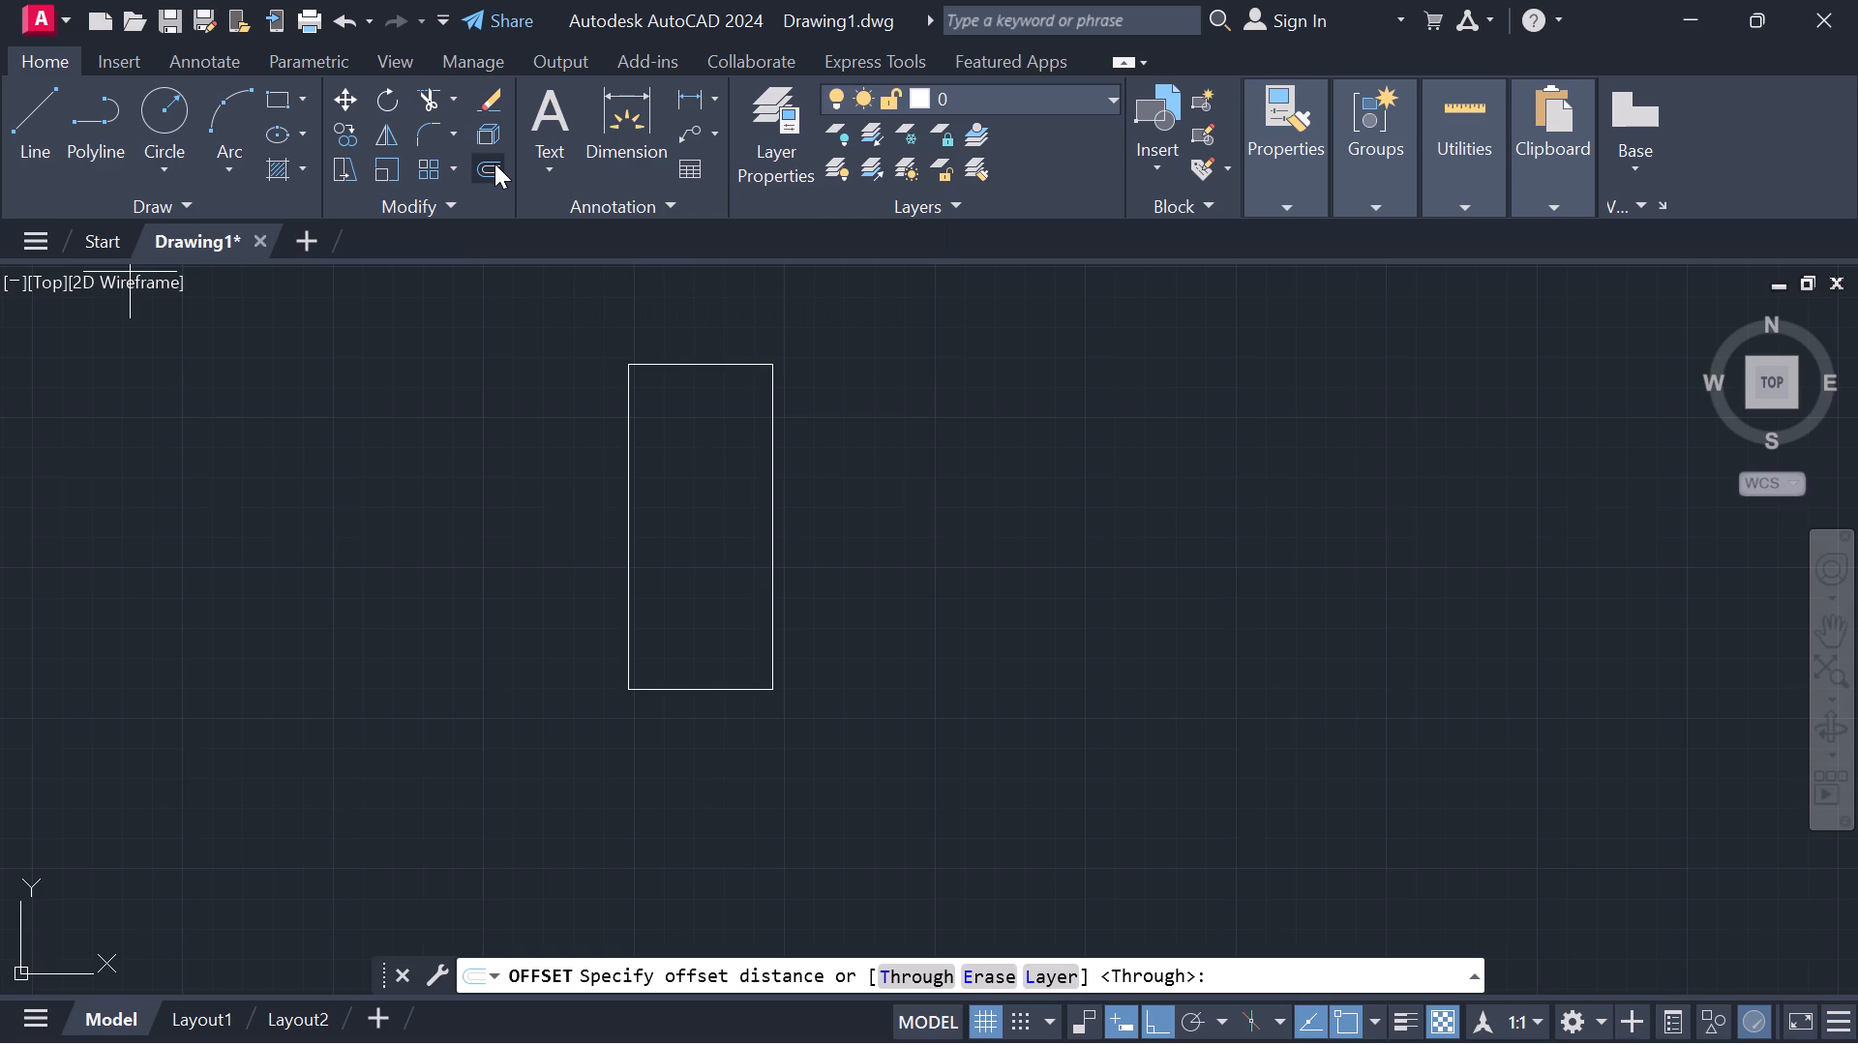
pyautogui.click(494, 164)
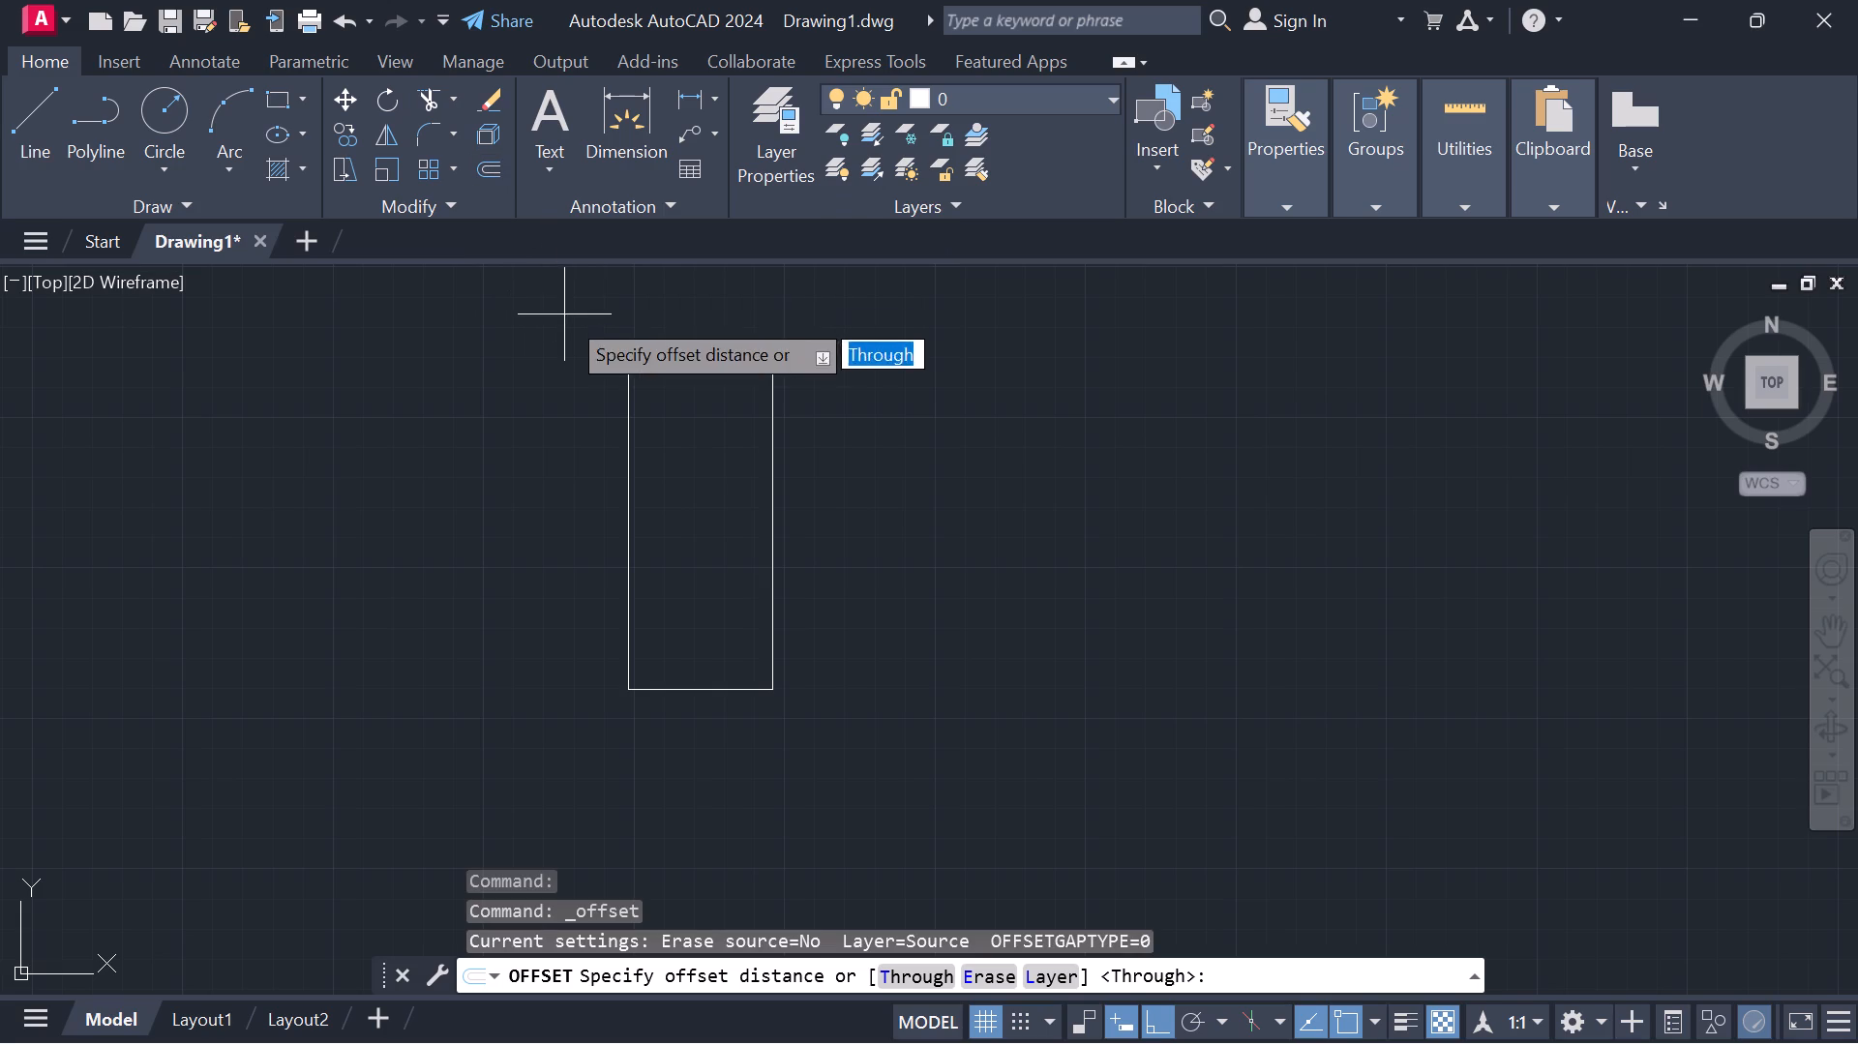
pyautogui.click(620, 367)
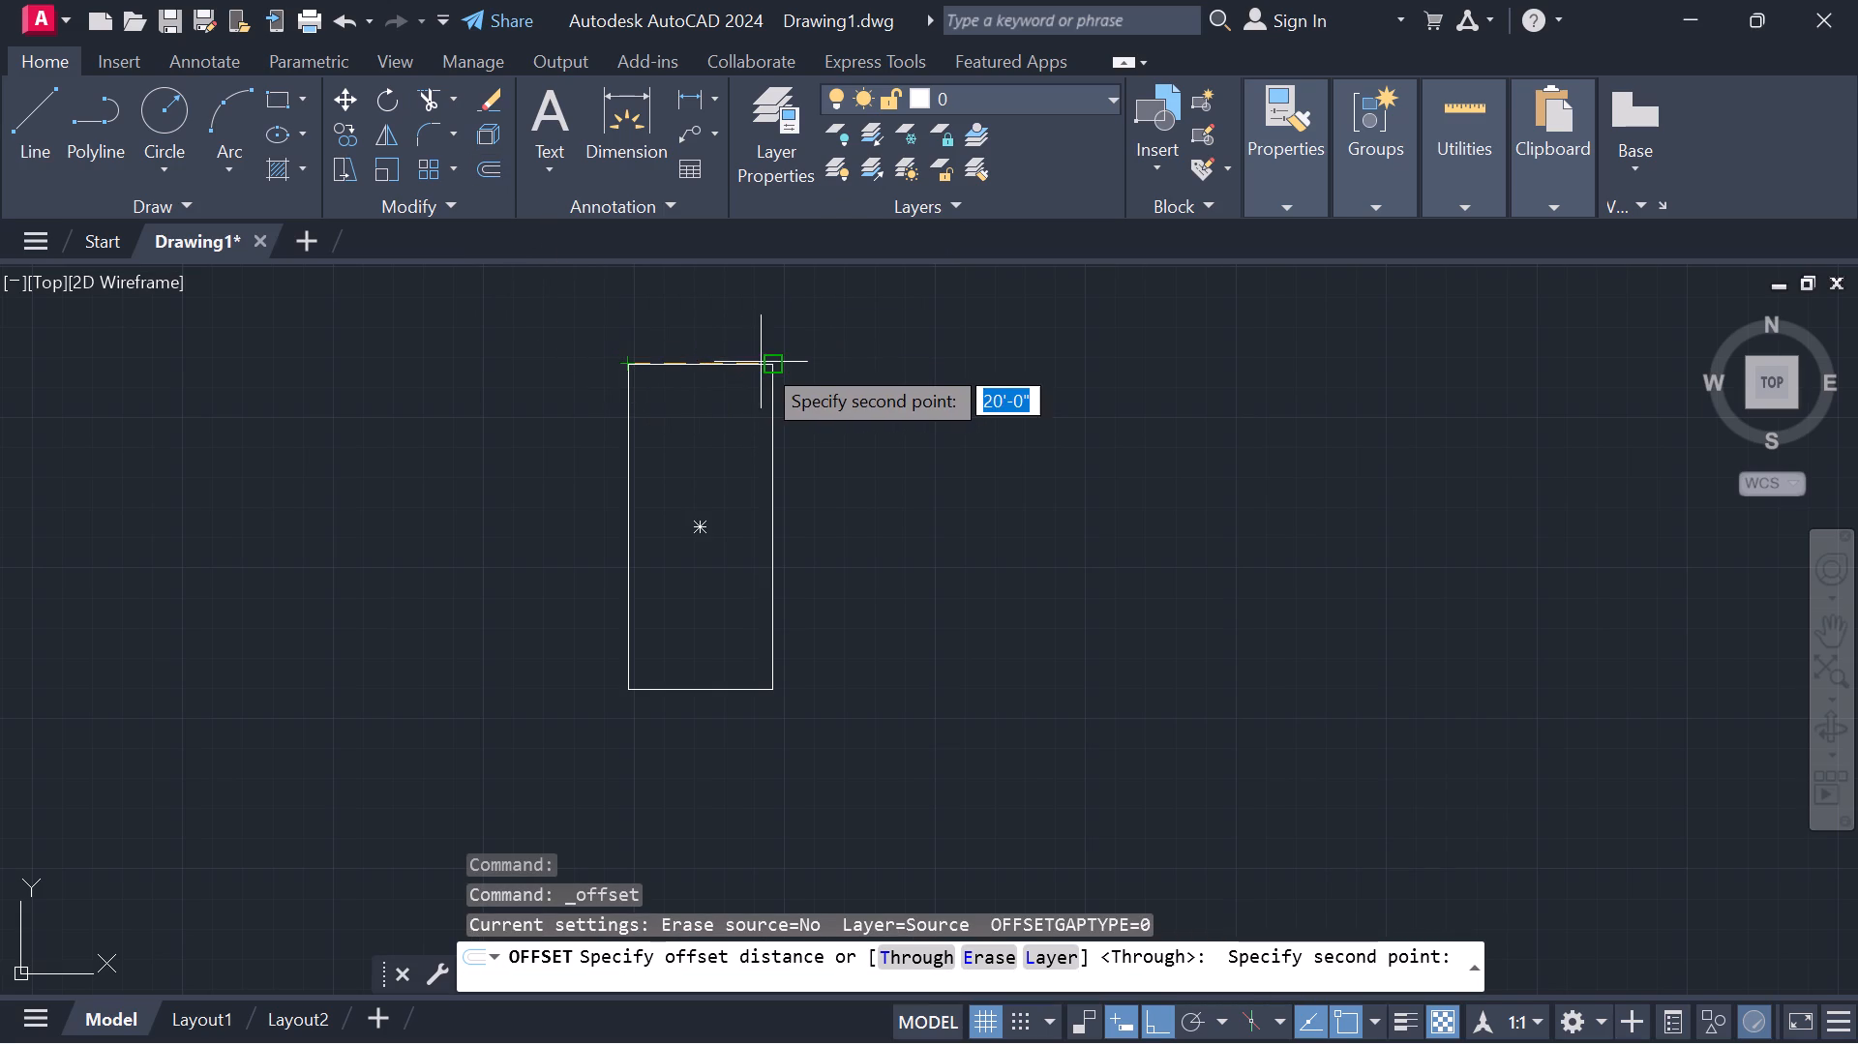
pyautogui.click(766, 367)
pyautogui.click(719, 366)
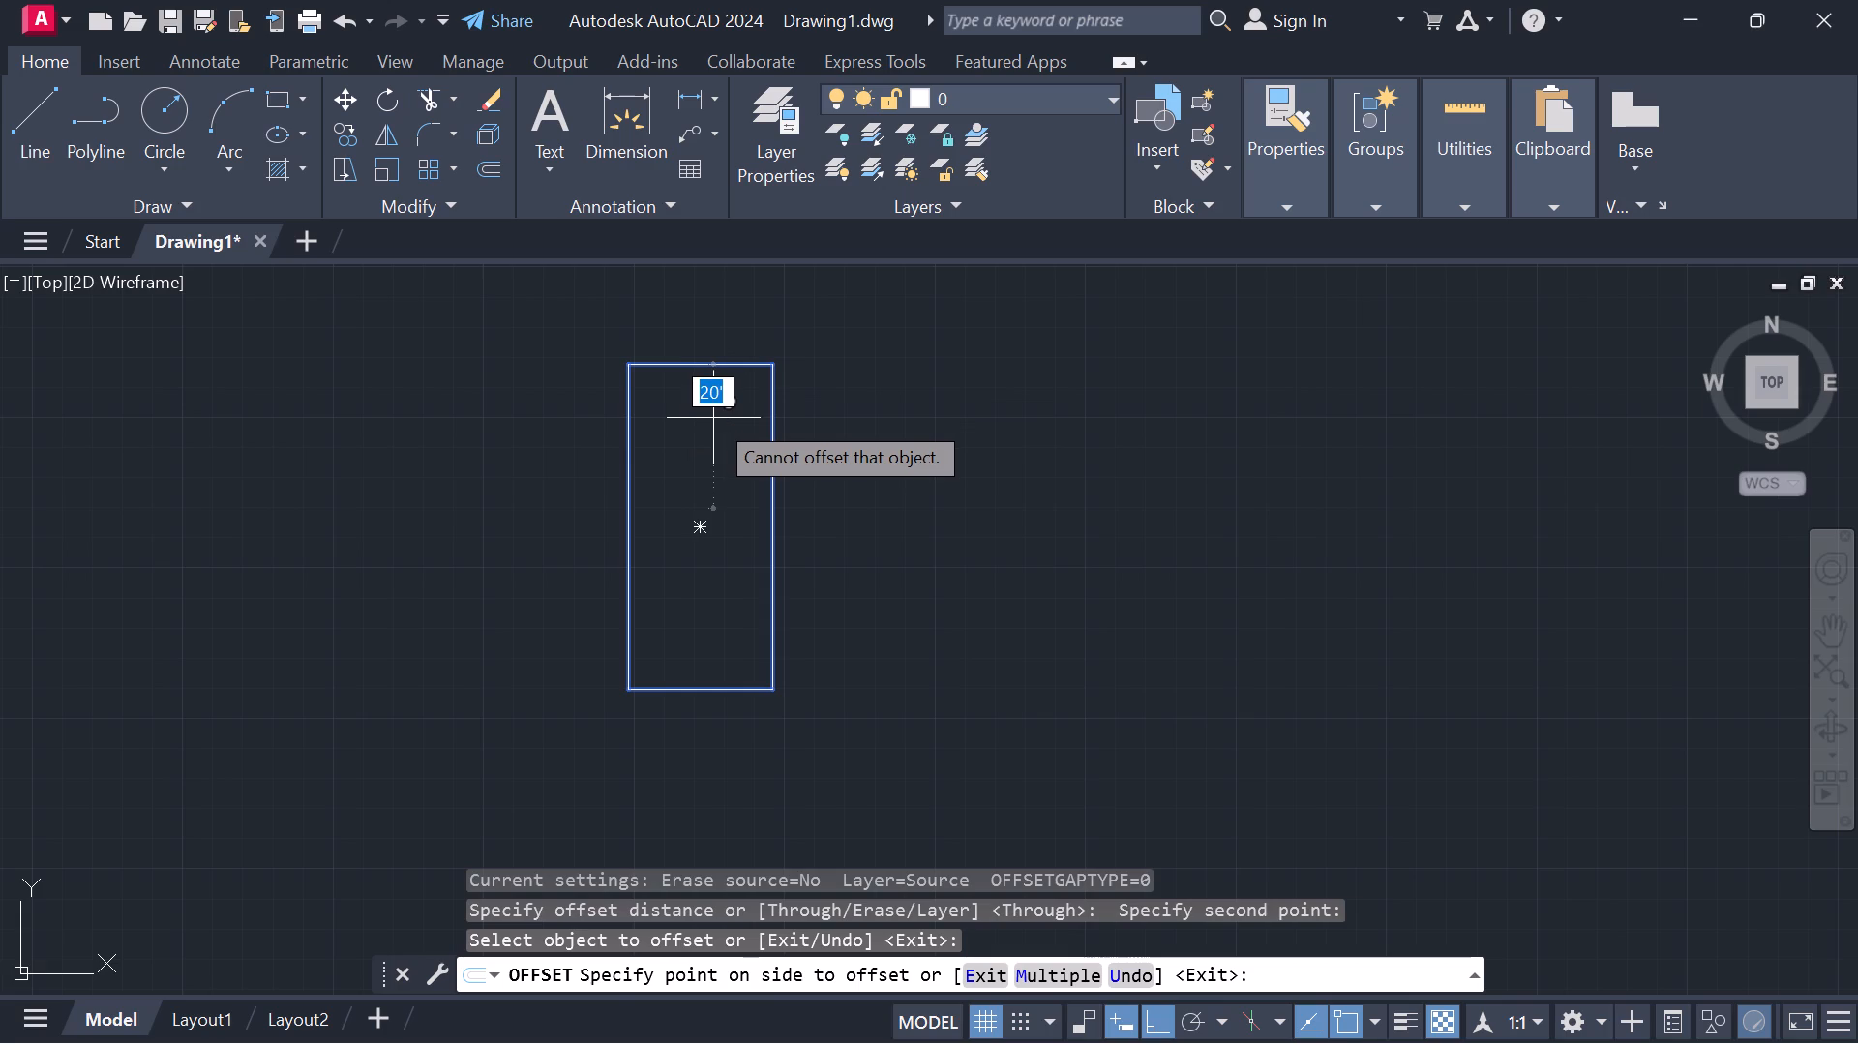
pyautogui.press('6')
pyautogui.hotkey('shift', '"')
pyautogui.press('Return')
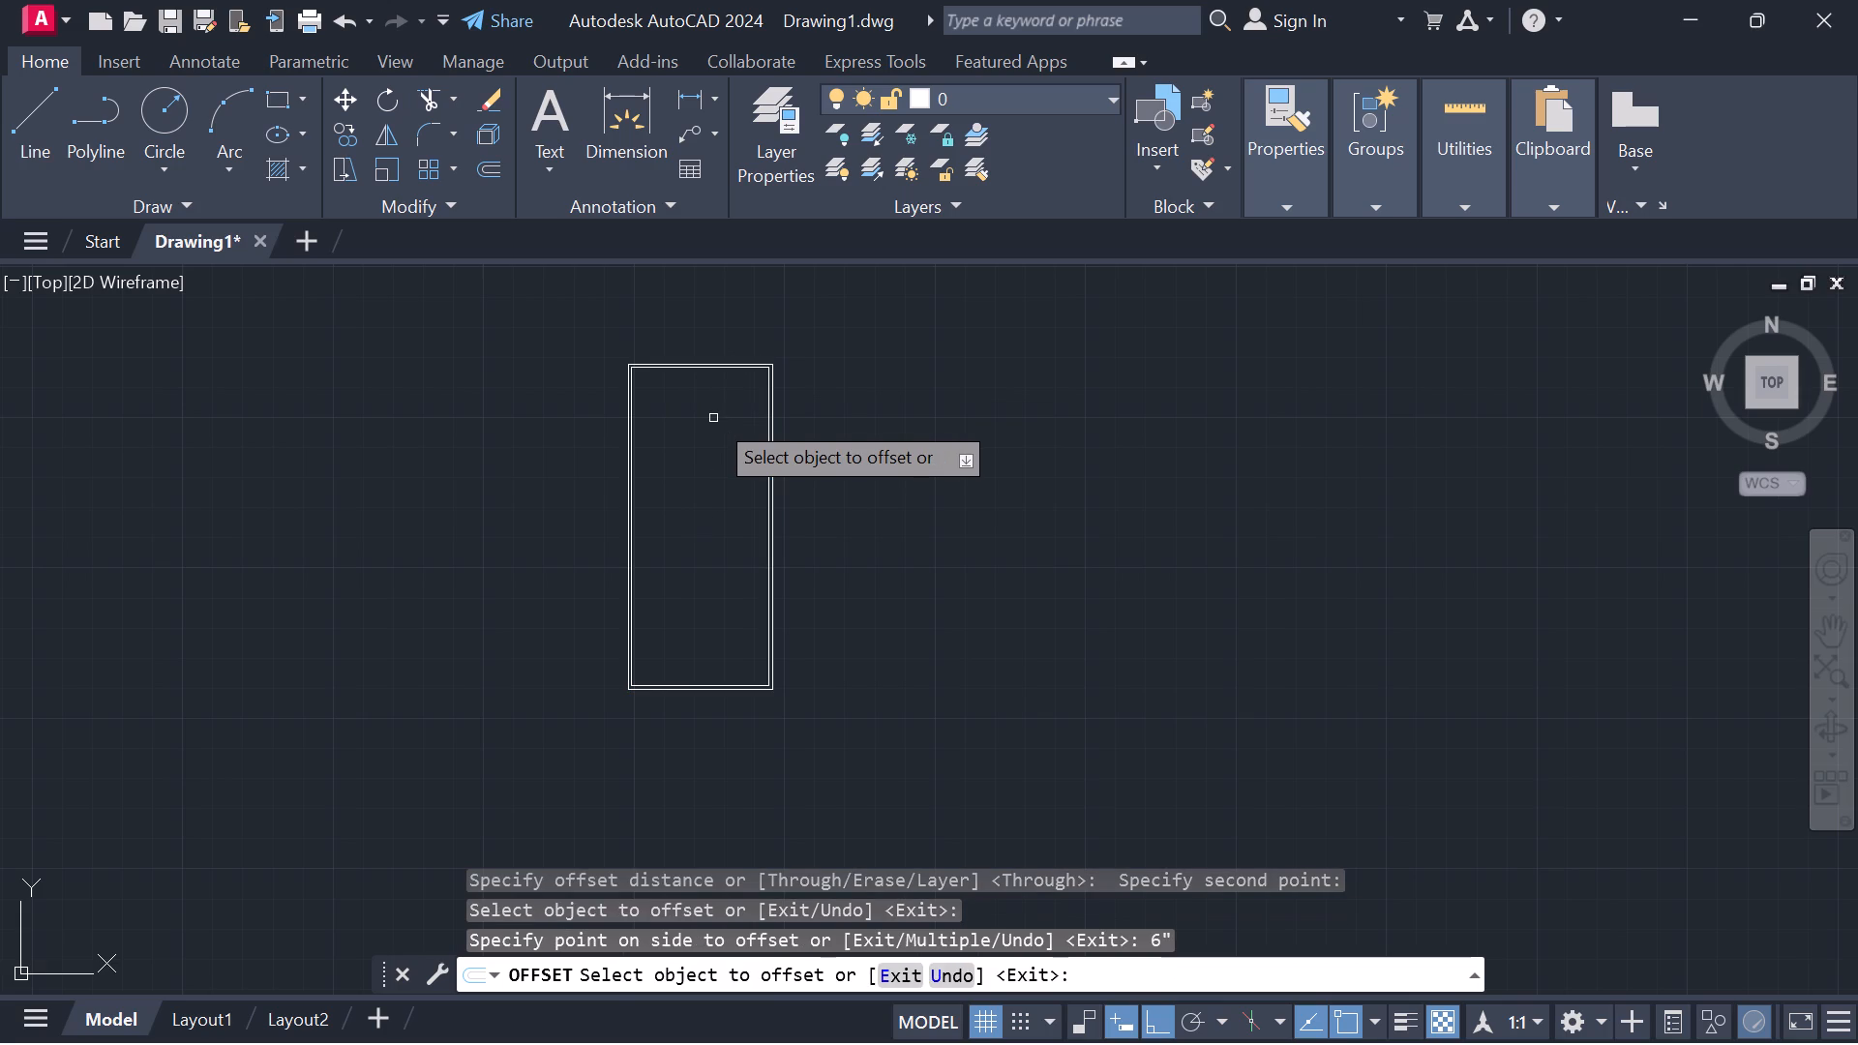
# Offset the outer rectangular outline 9" inward to form the exterior wall thickness.
pyautogui.scroll(2, 712, 407)
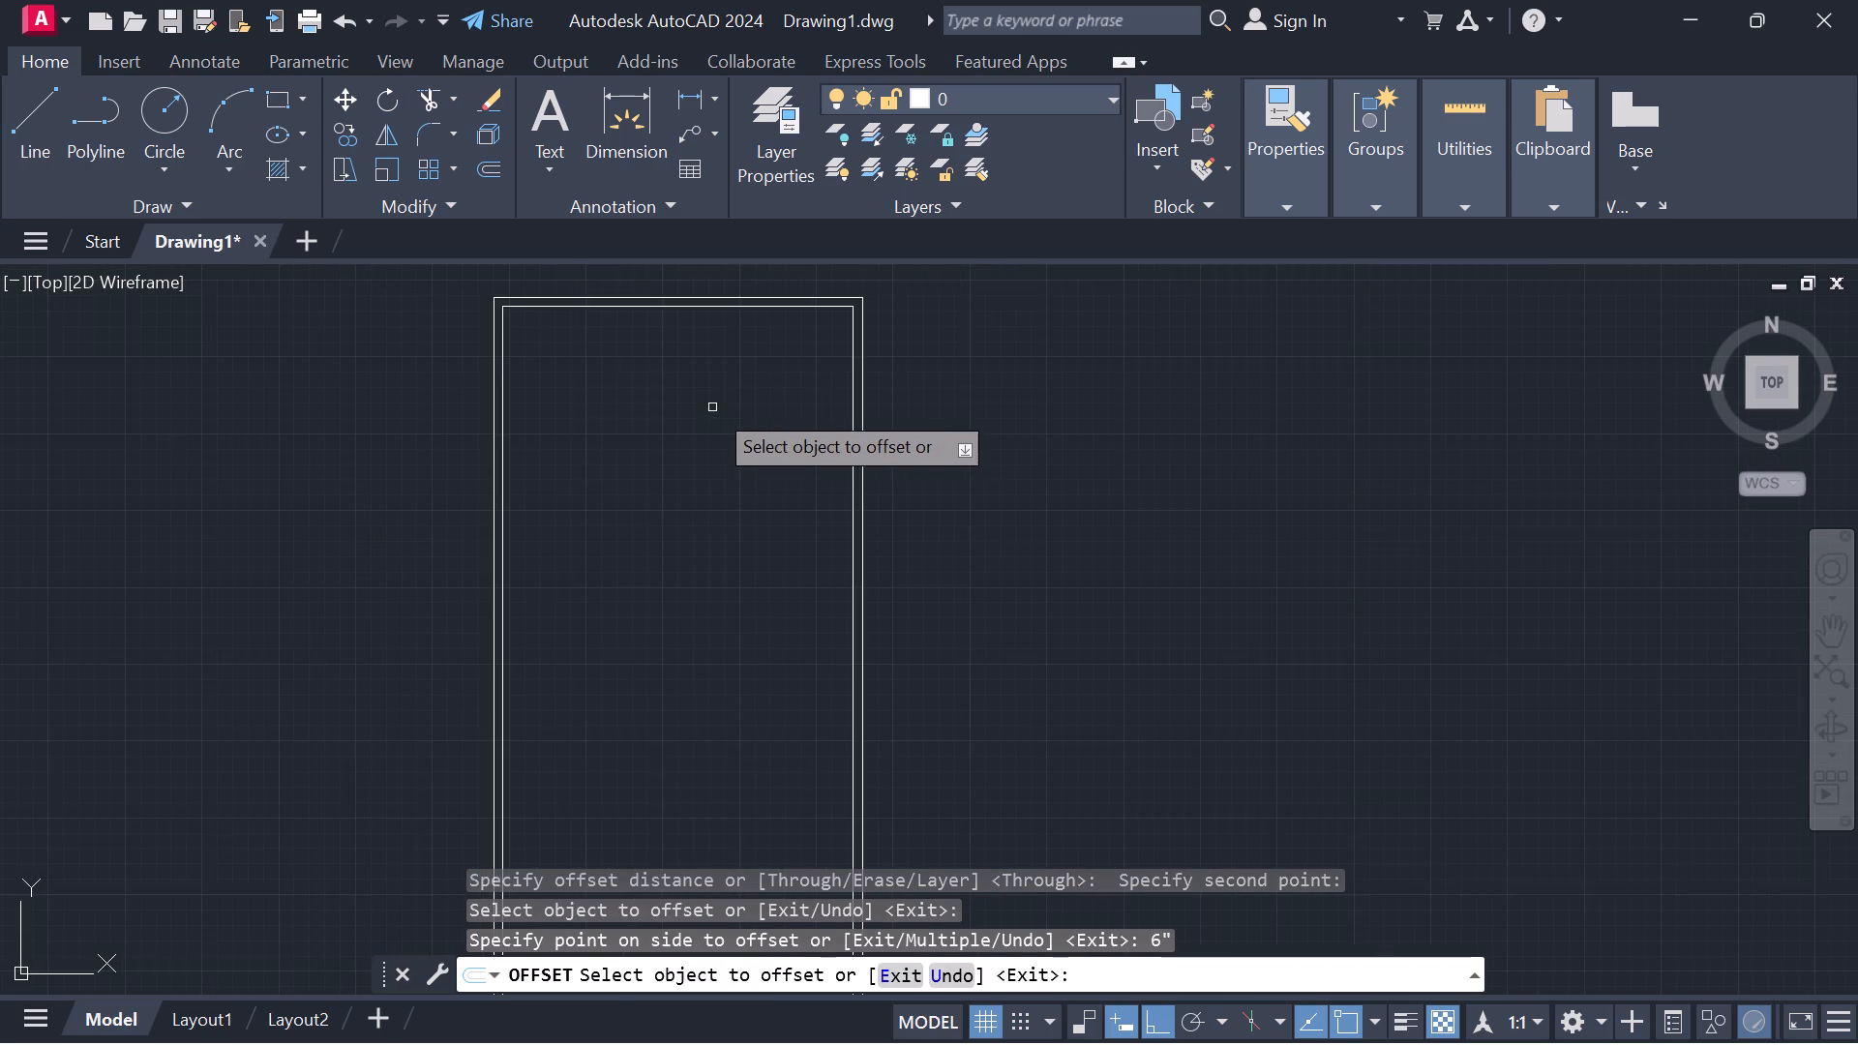
pyautogui.click(660, 294)
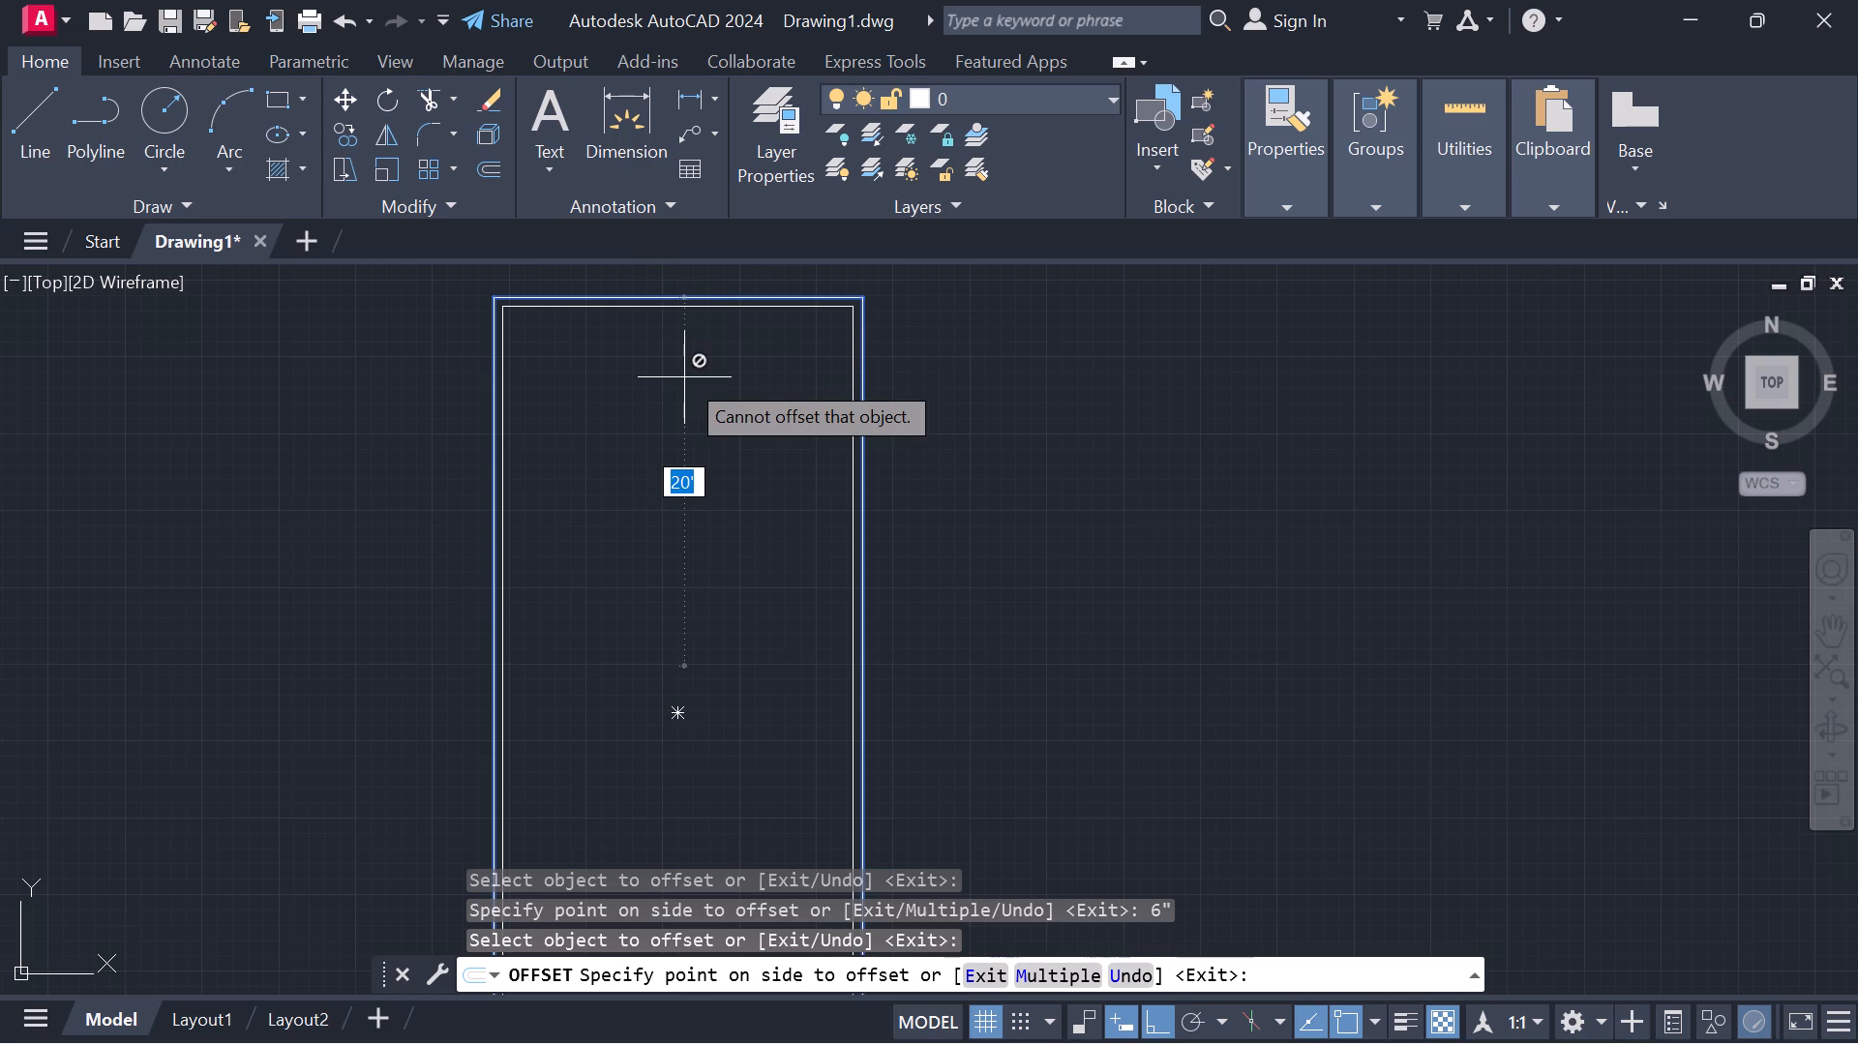
pyautogui.press('9')
pyautogui.hotkey('shift', '"')
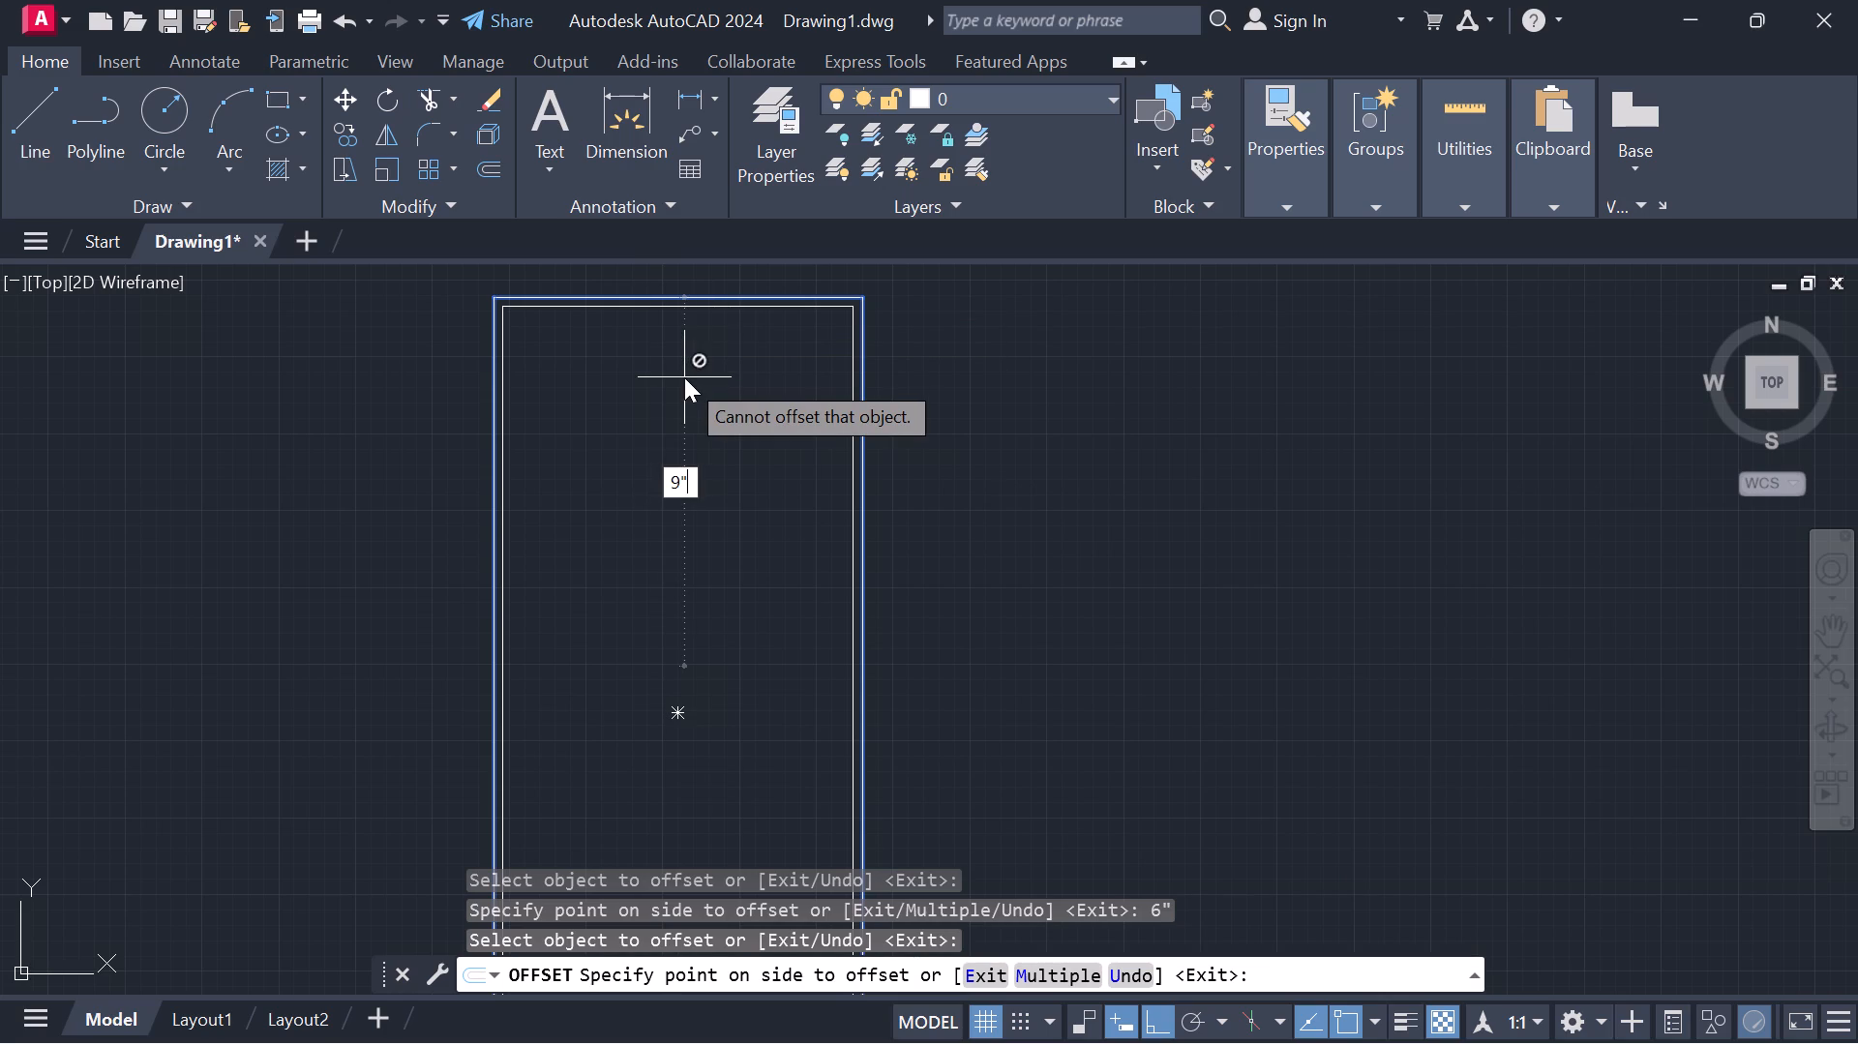
pyautogui.press('Return')
pyautogui.scroll(2, 483, 378)
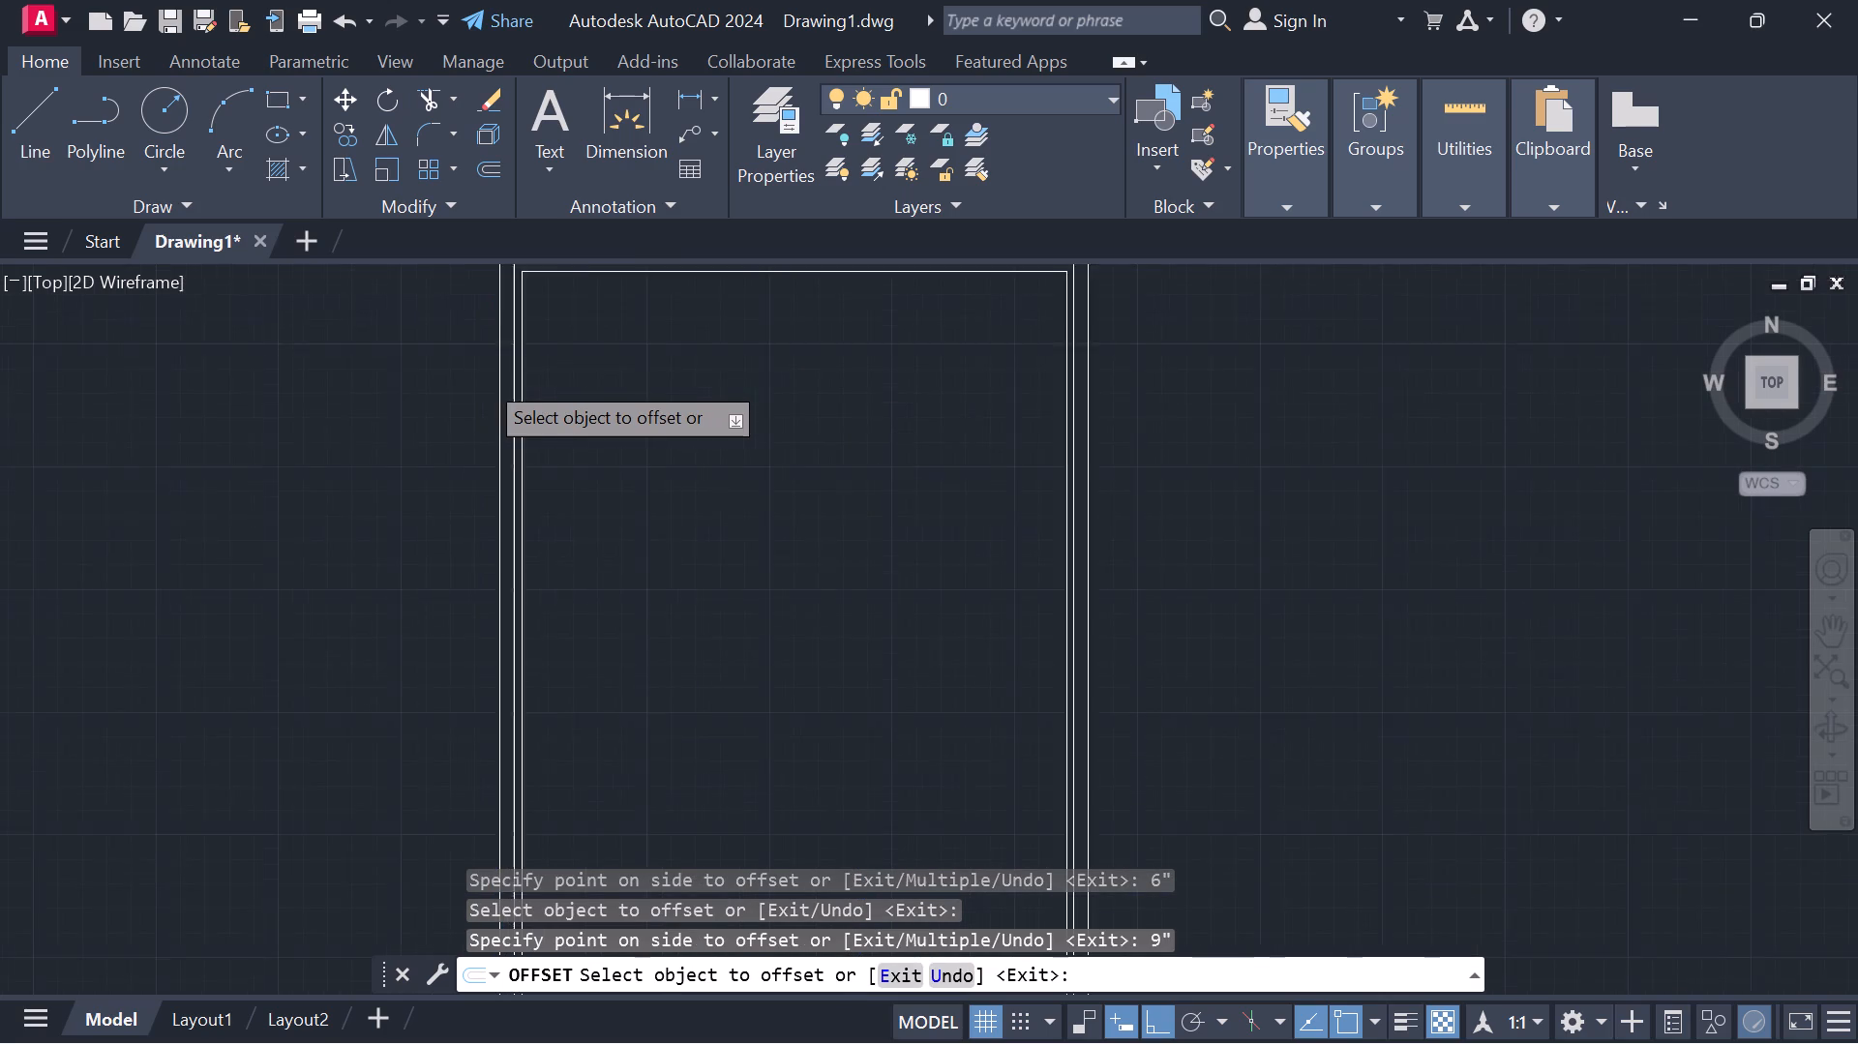
pyautogui.press('Escape')
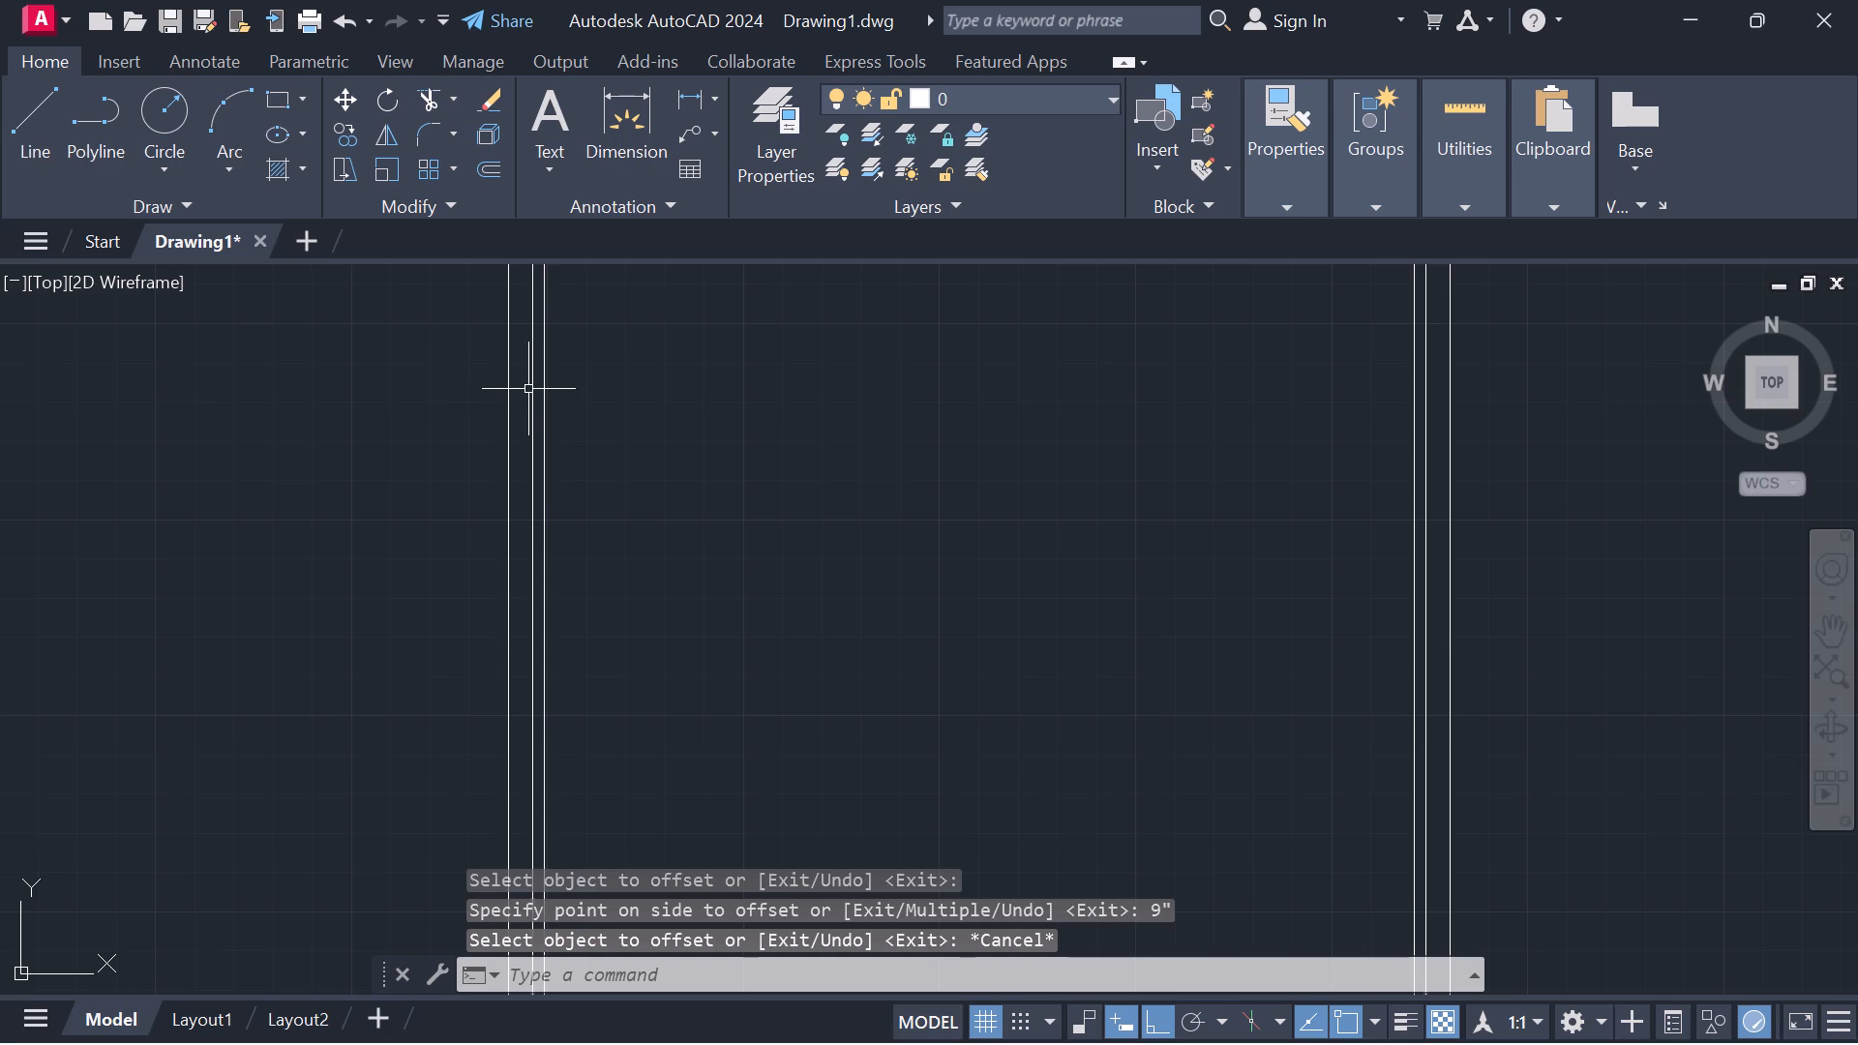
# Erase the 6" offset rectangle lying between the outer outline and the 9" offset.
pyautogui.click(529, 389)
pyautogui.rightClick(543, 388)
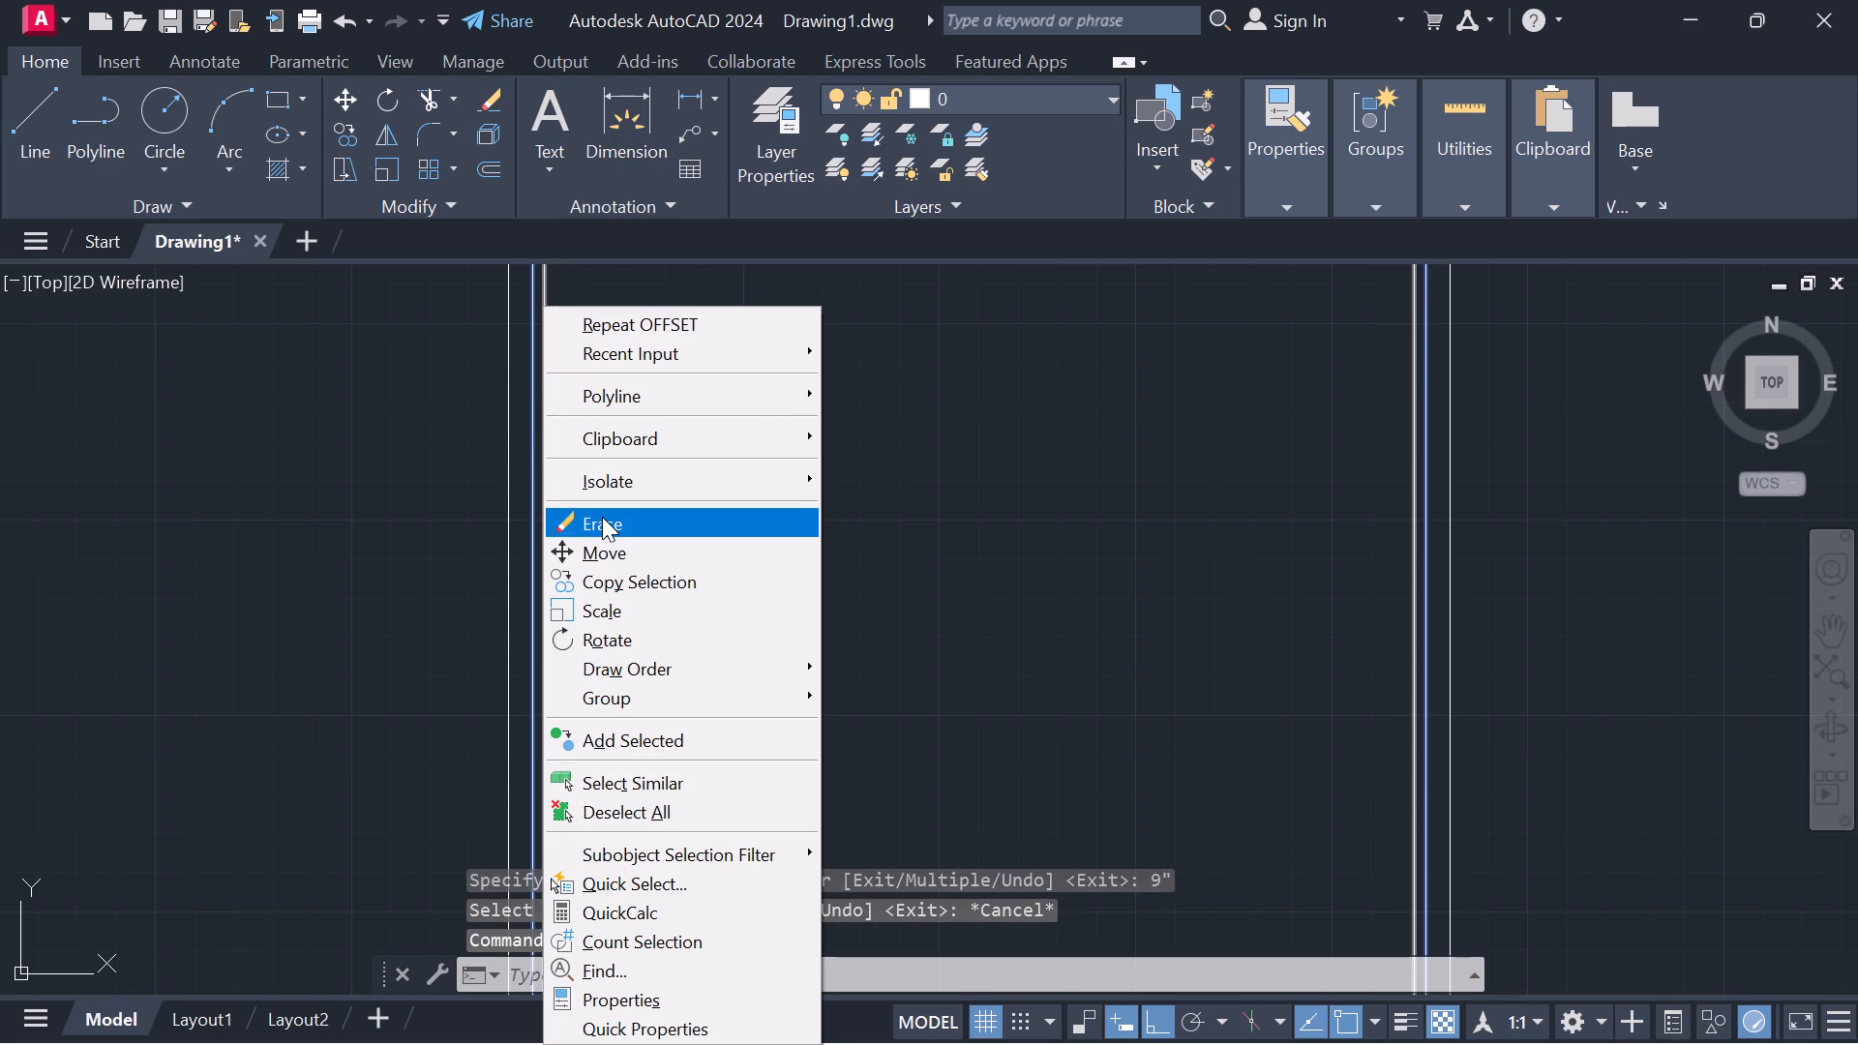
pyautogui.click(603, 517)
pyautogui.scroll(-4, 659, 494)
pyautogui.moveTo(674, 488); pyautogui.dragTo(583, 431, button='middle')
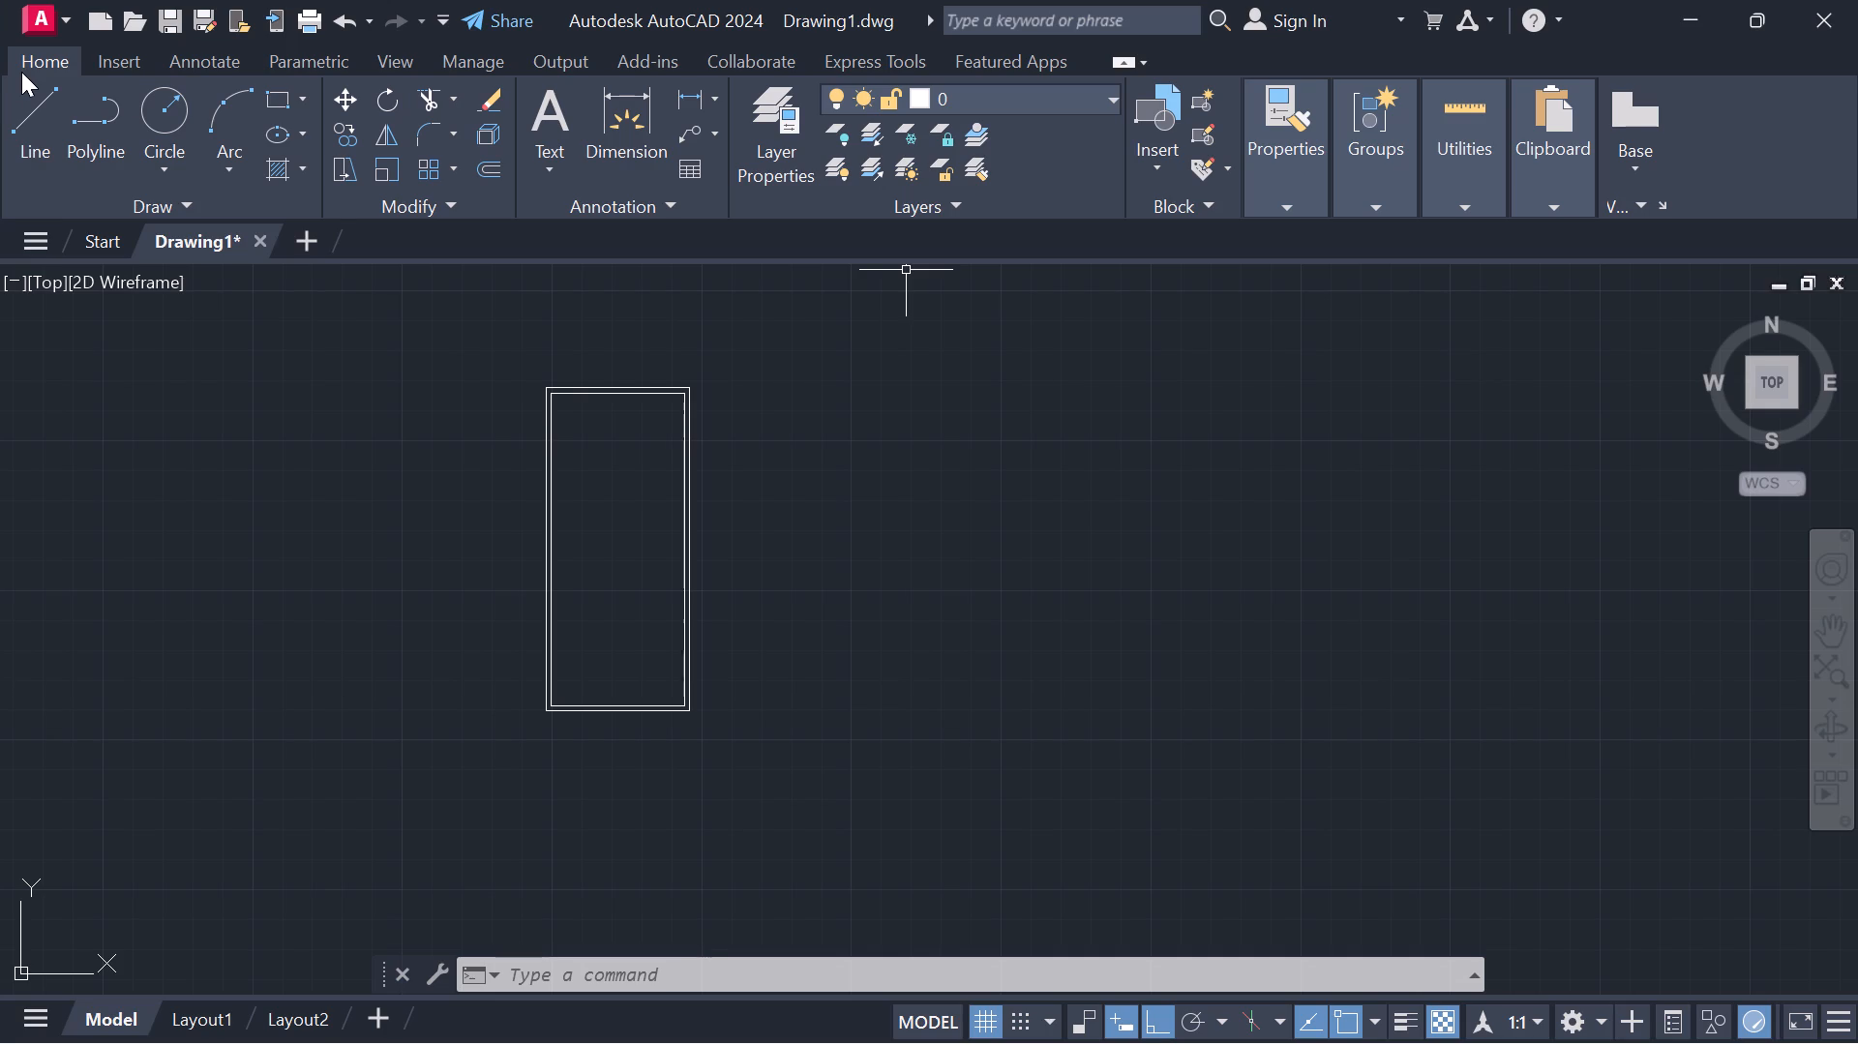
# Draw lines from the lower-right inner wall corner: 10' left, 11'9" up, and horizontally right to the inner wall face.
pyautogui.write('L')
pyautogui.press('space')
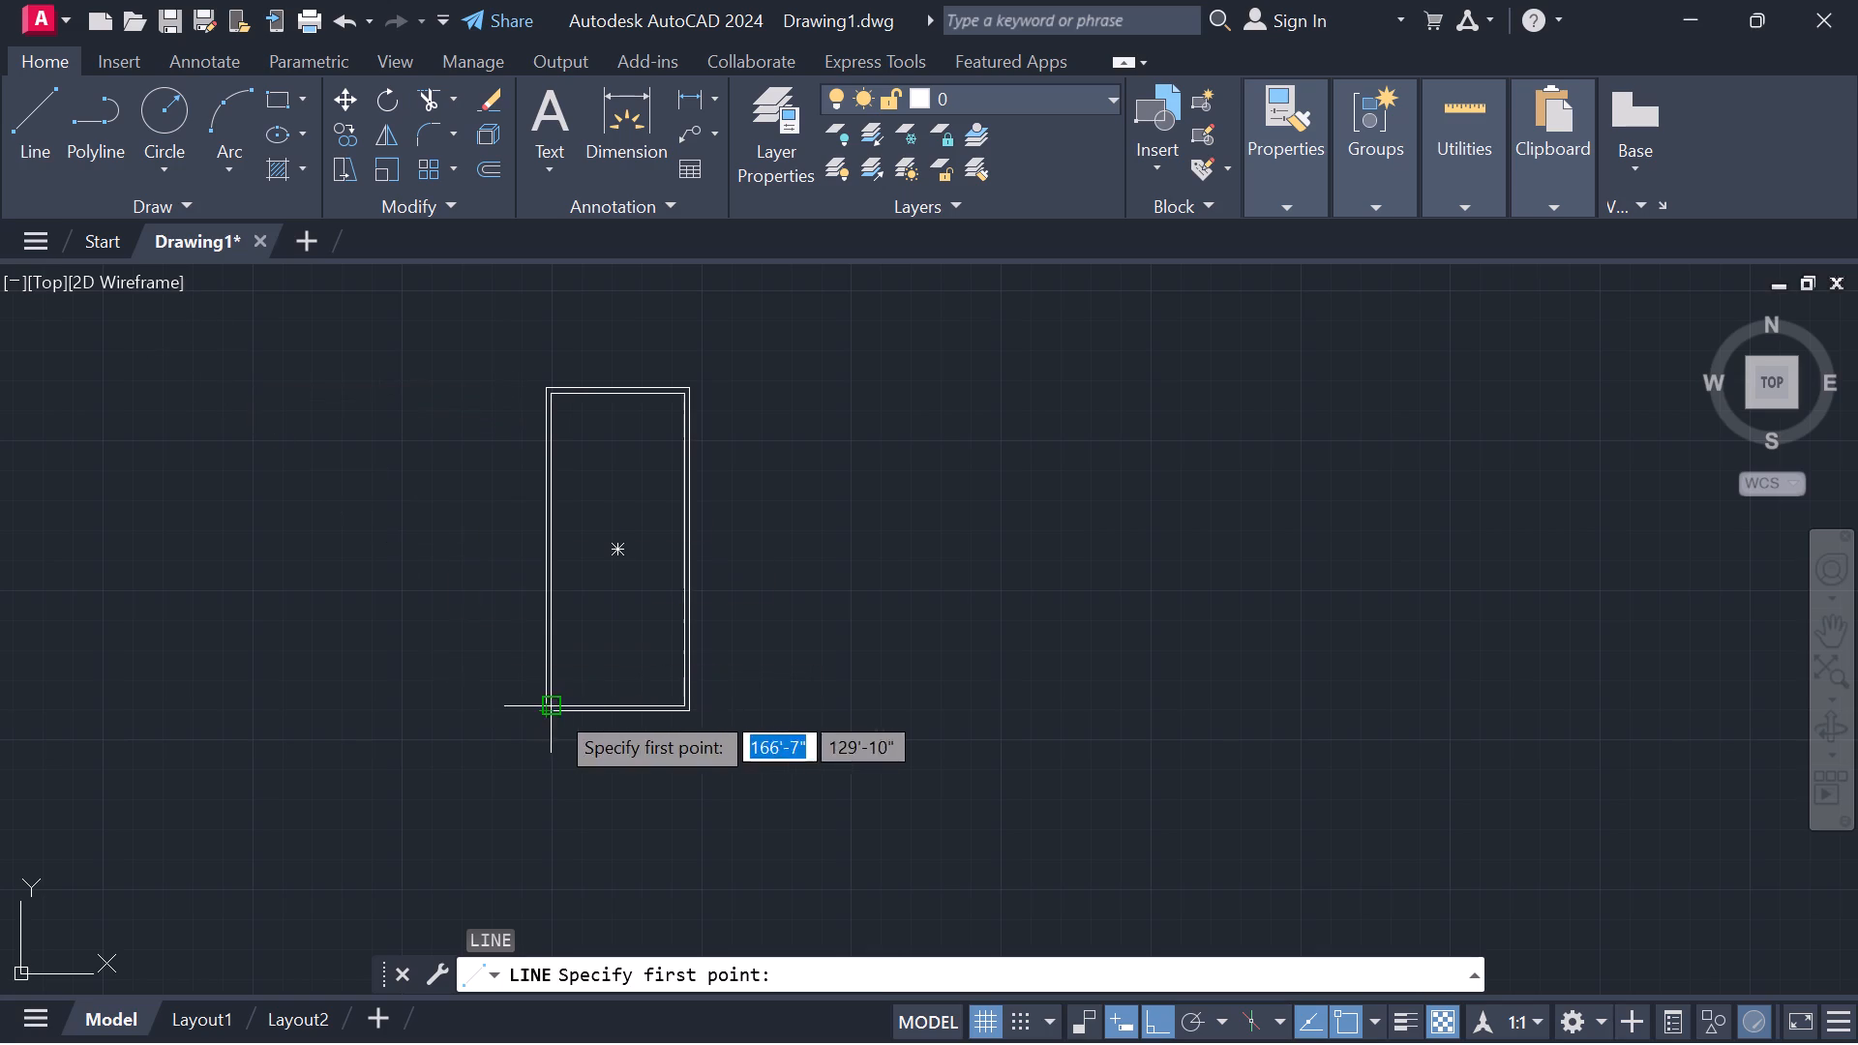
pyautogui.scroll(3, 554, 708)
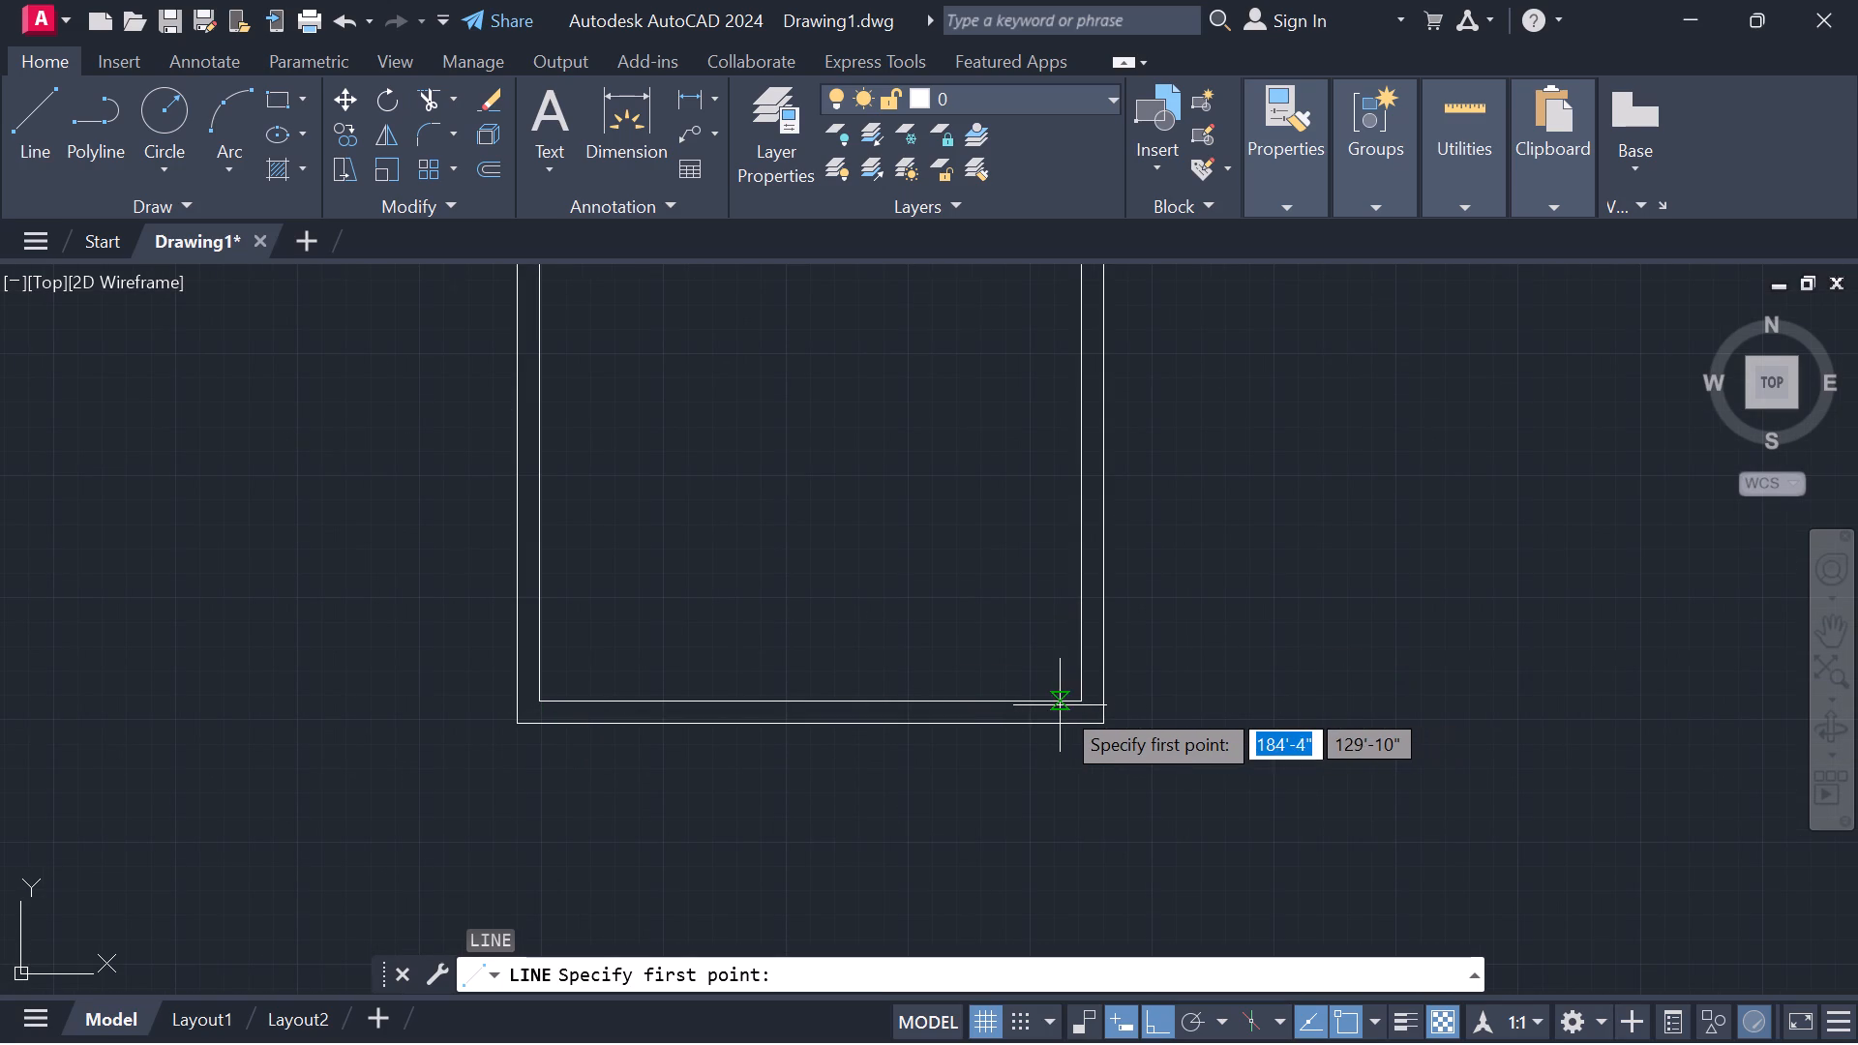
pyautogui.click(1074, 704)
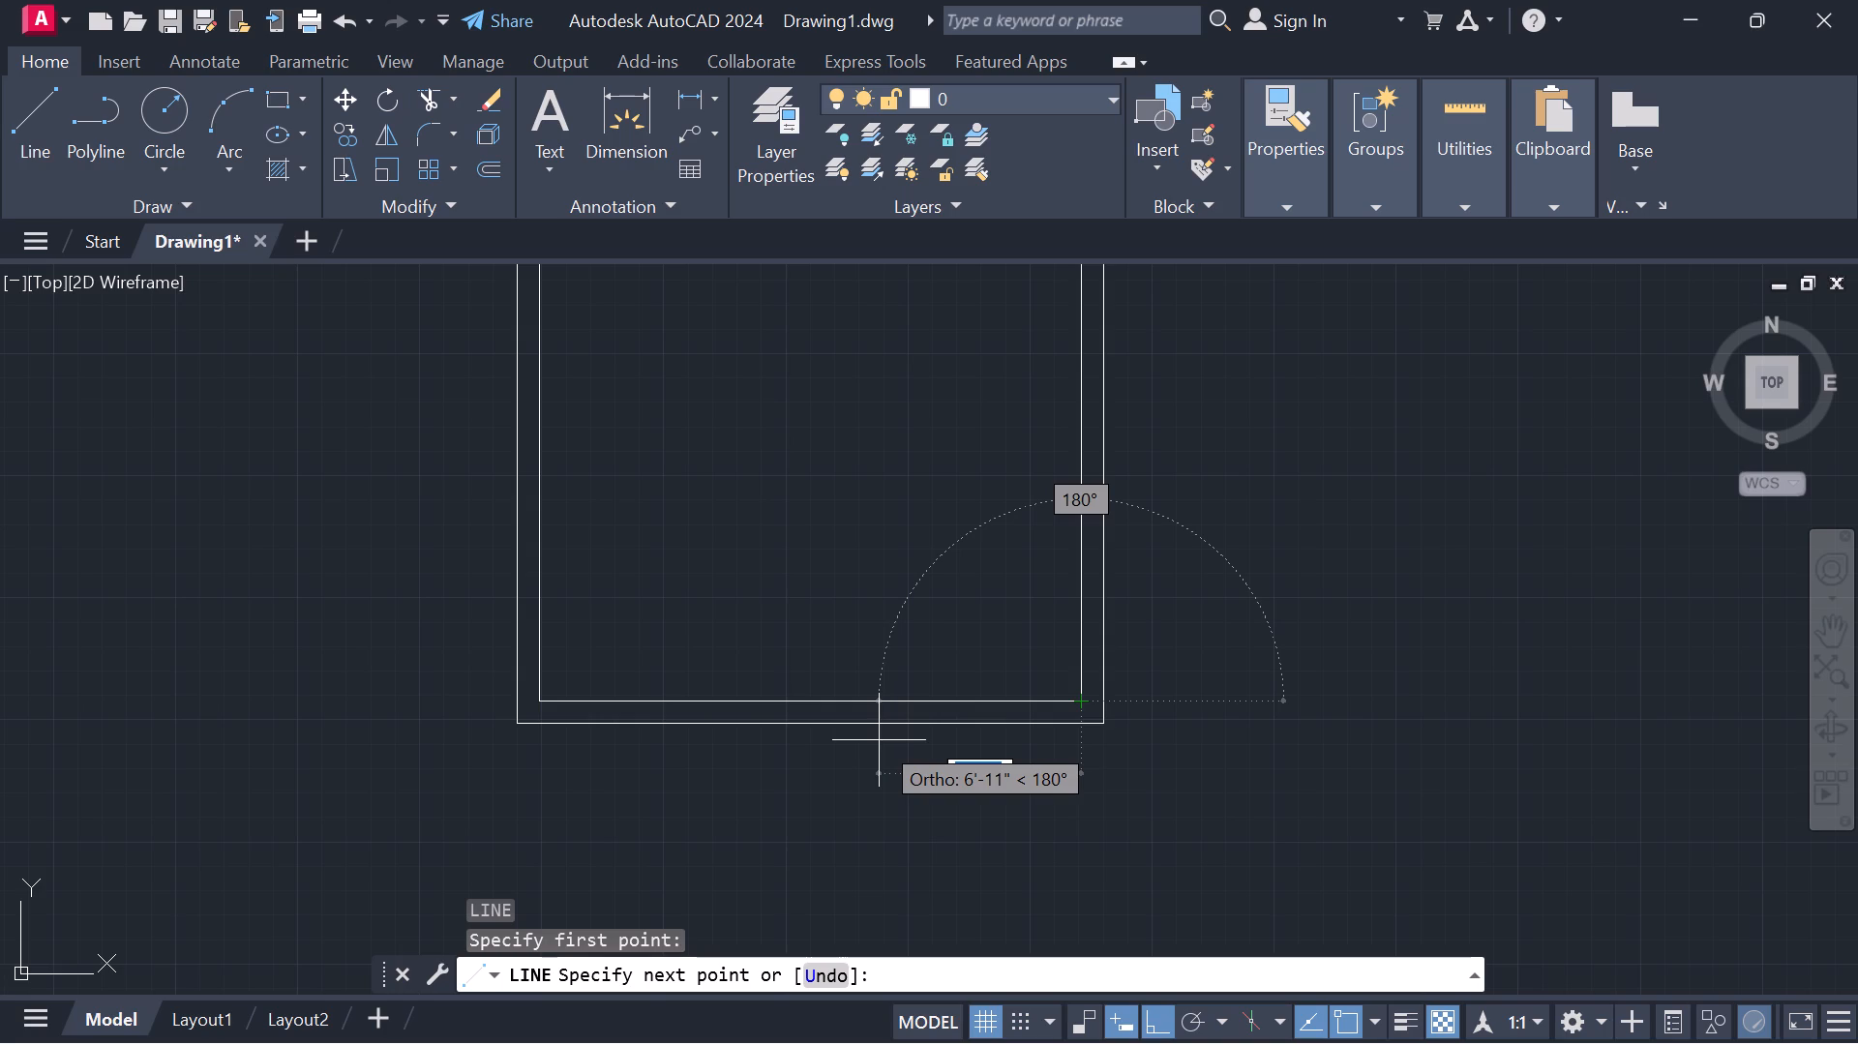
pyautogui.write("10'")
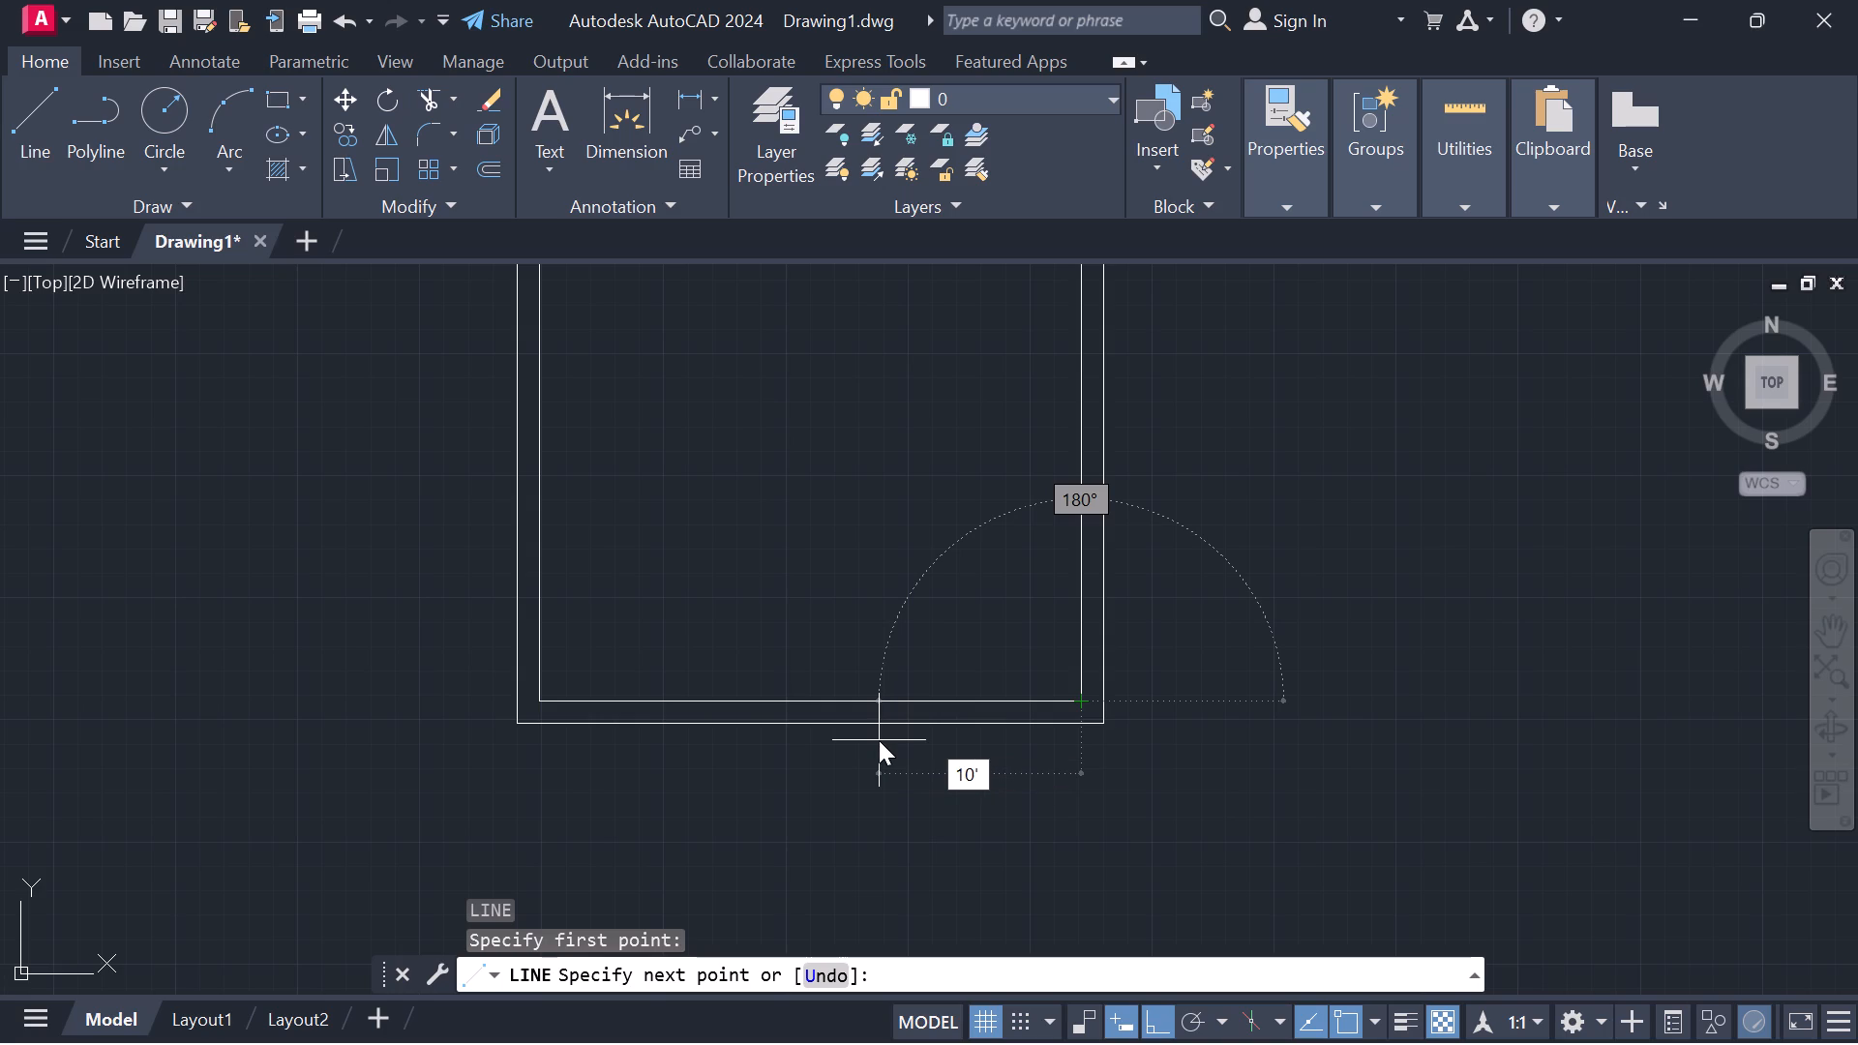
pyautogui.press('Return')
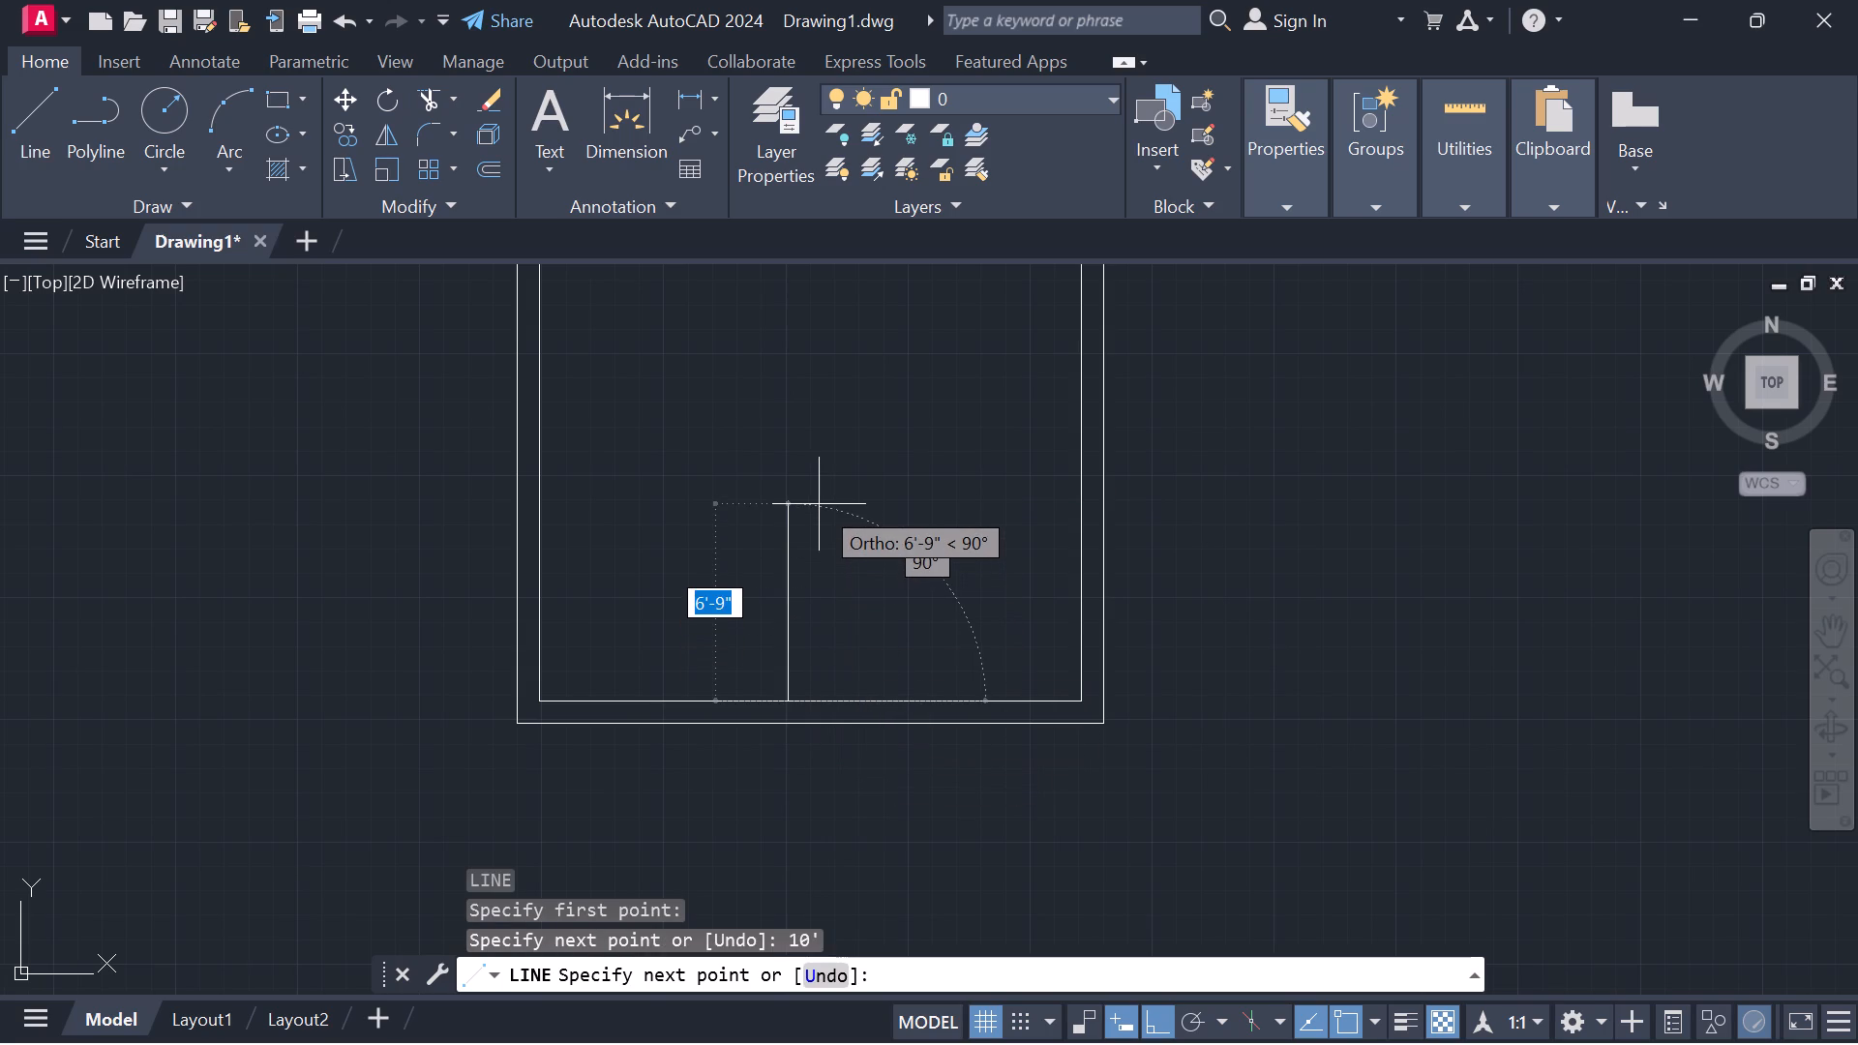
pyautogui.write('11')
pyautogui.write('\'9"')
pyautogui.press('Return')
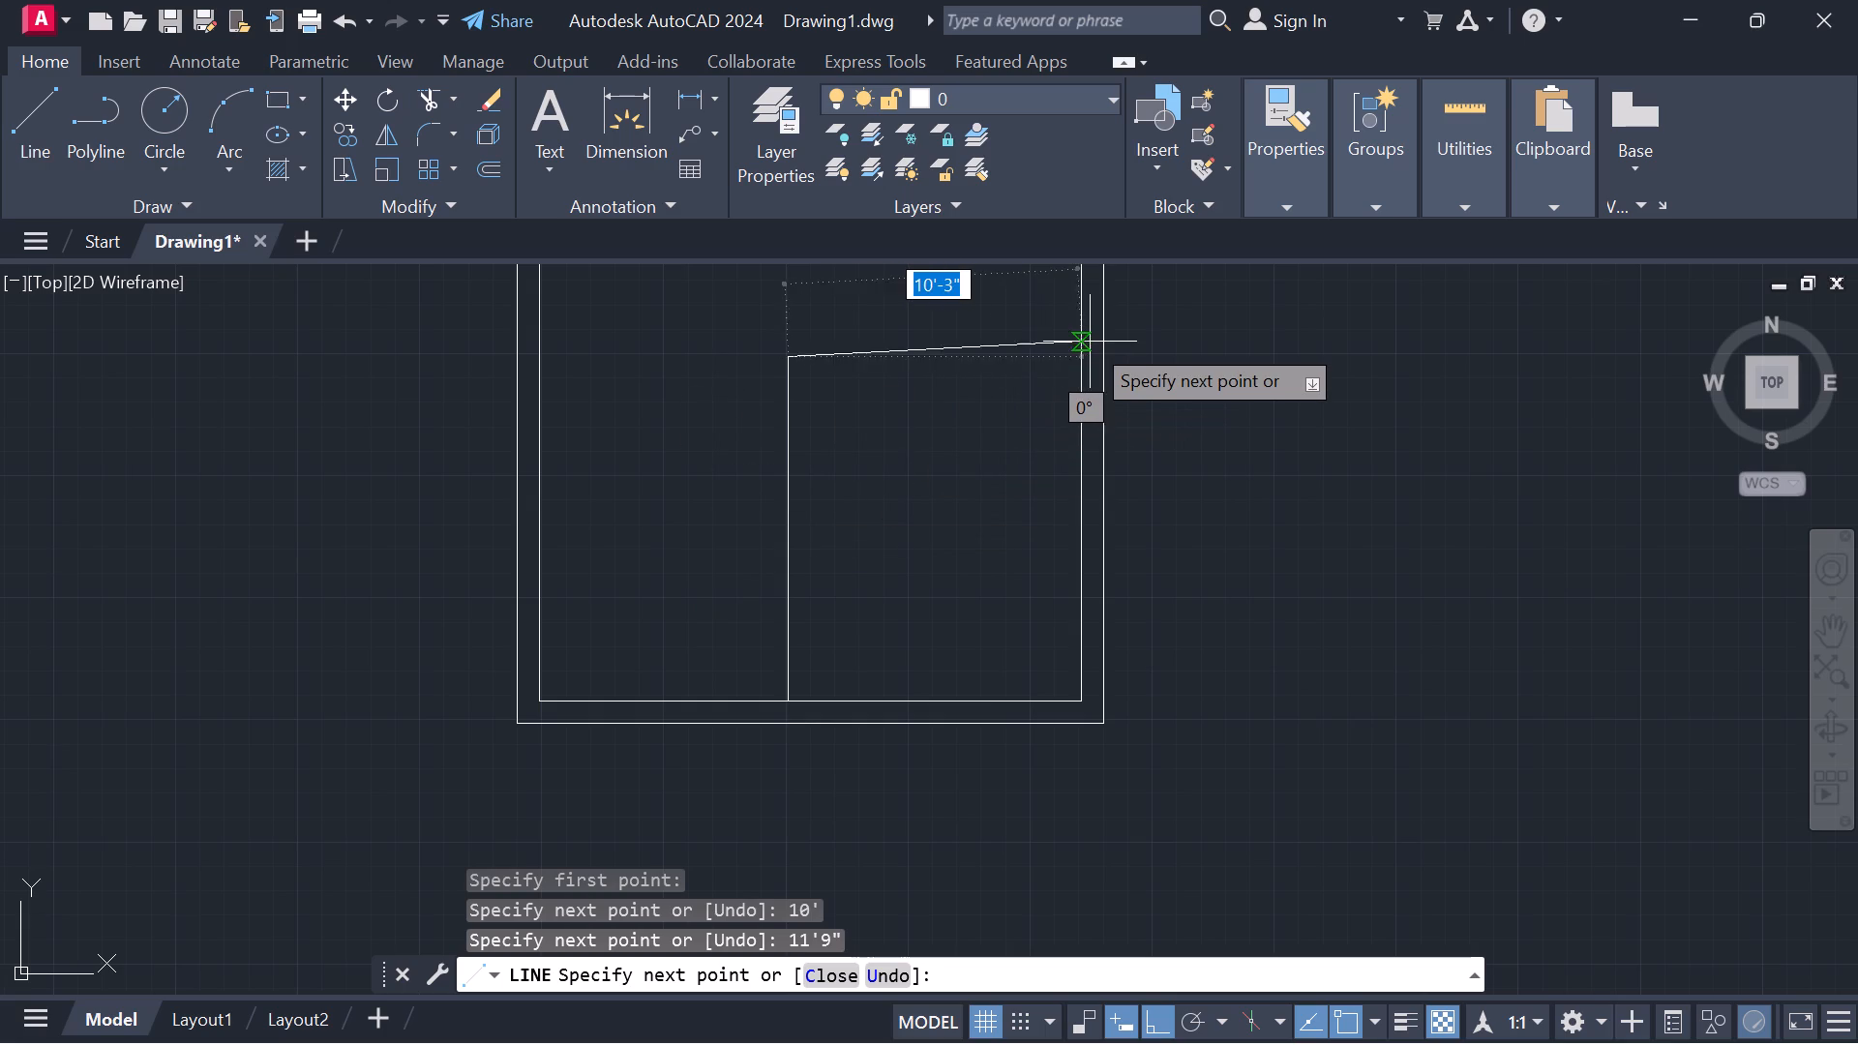
pyautogui.click(1072, 366)
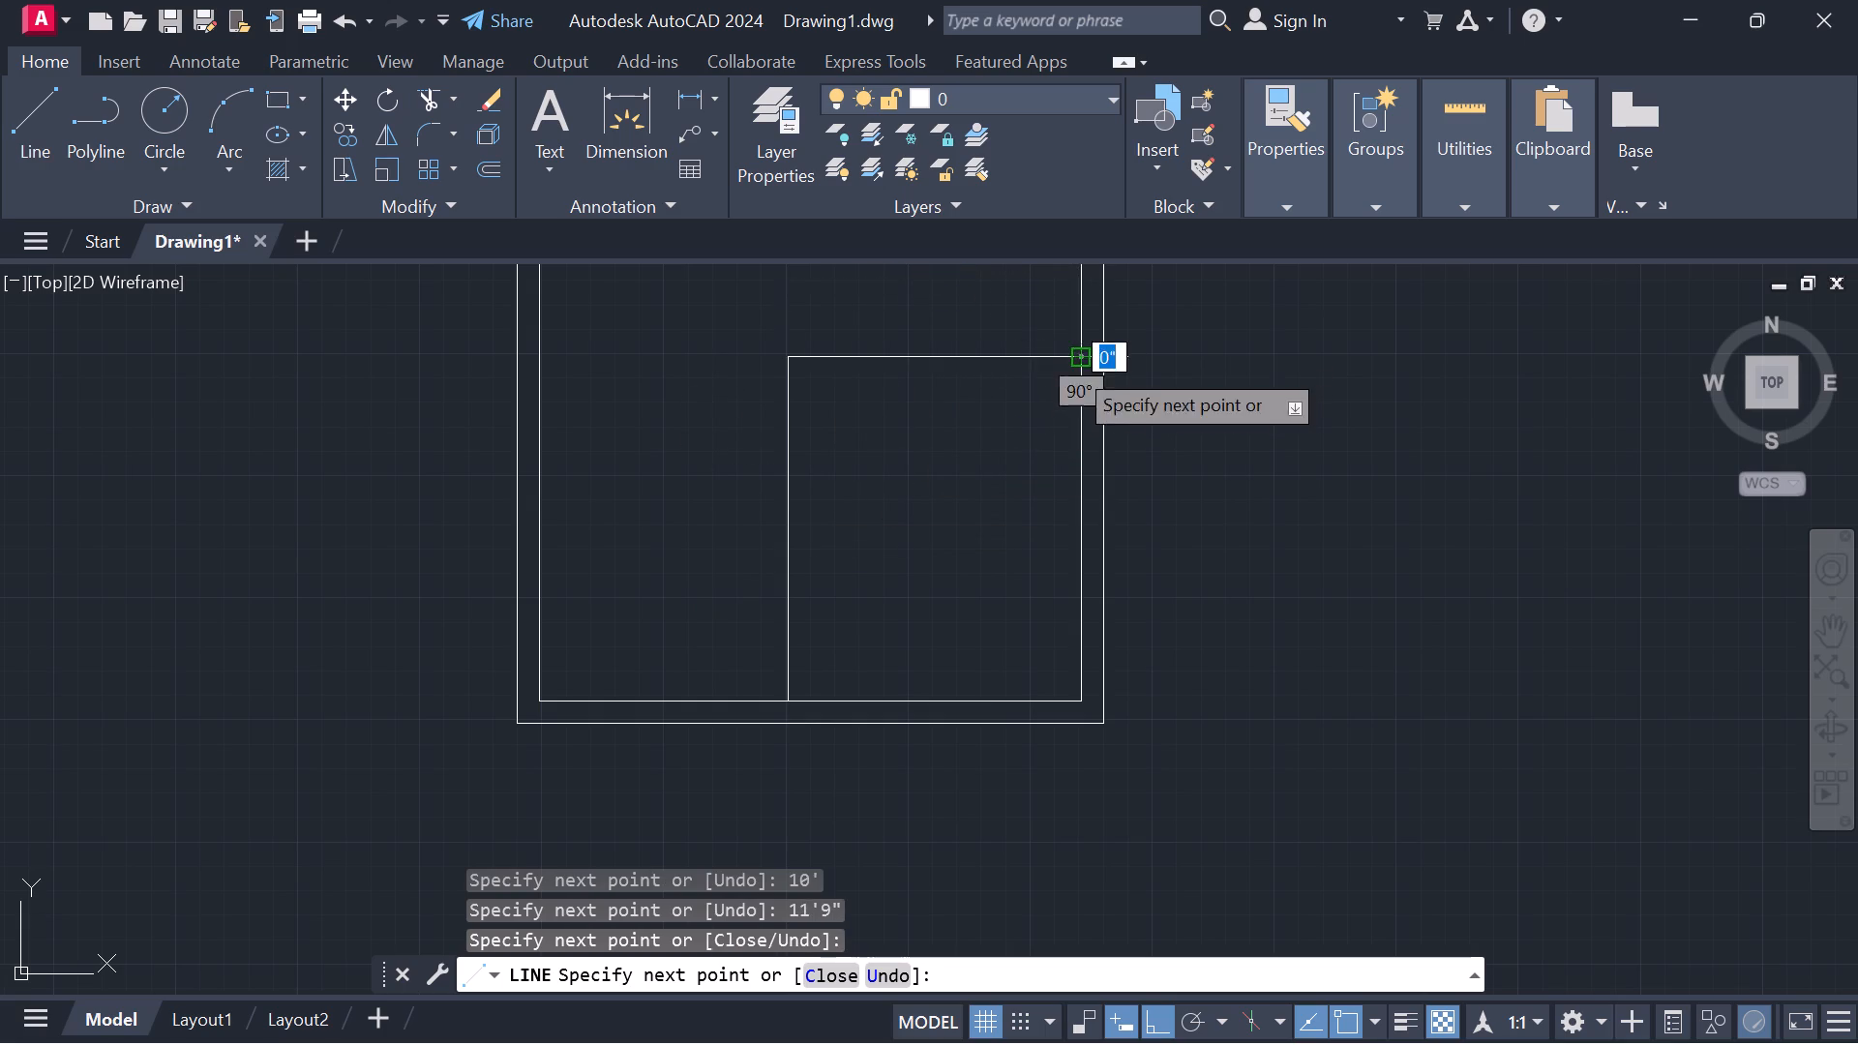
pyautogui.press('Escape')
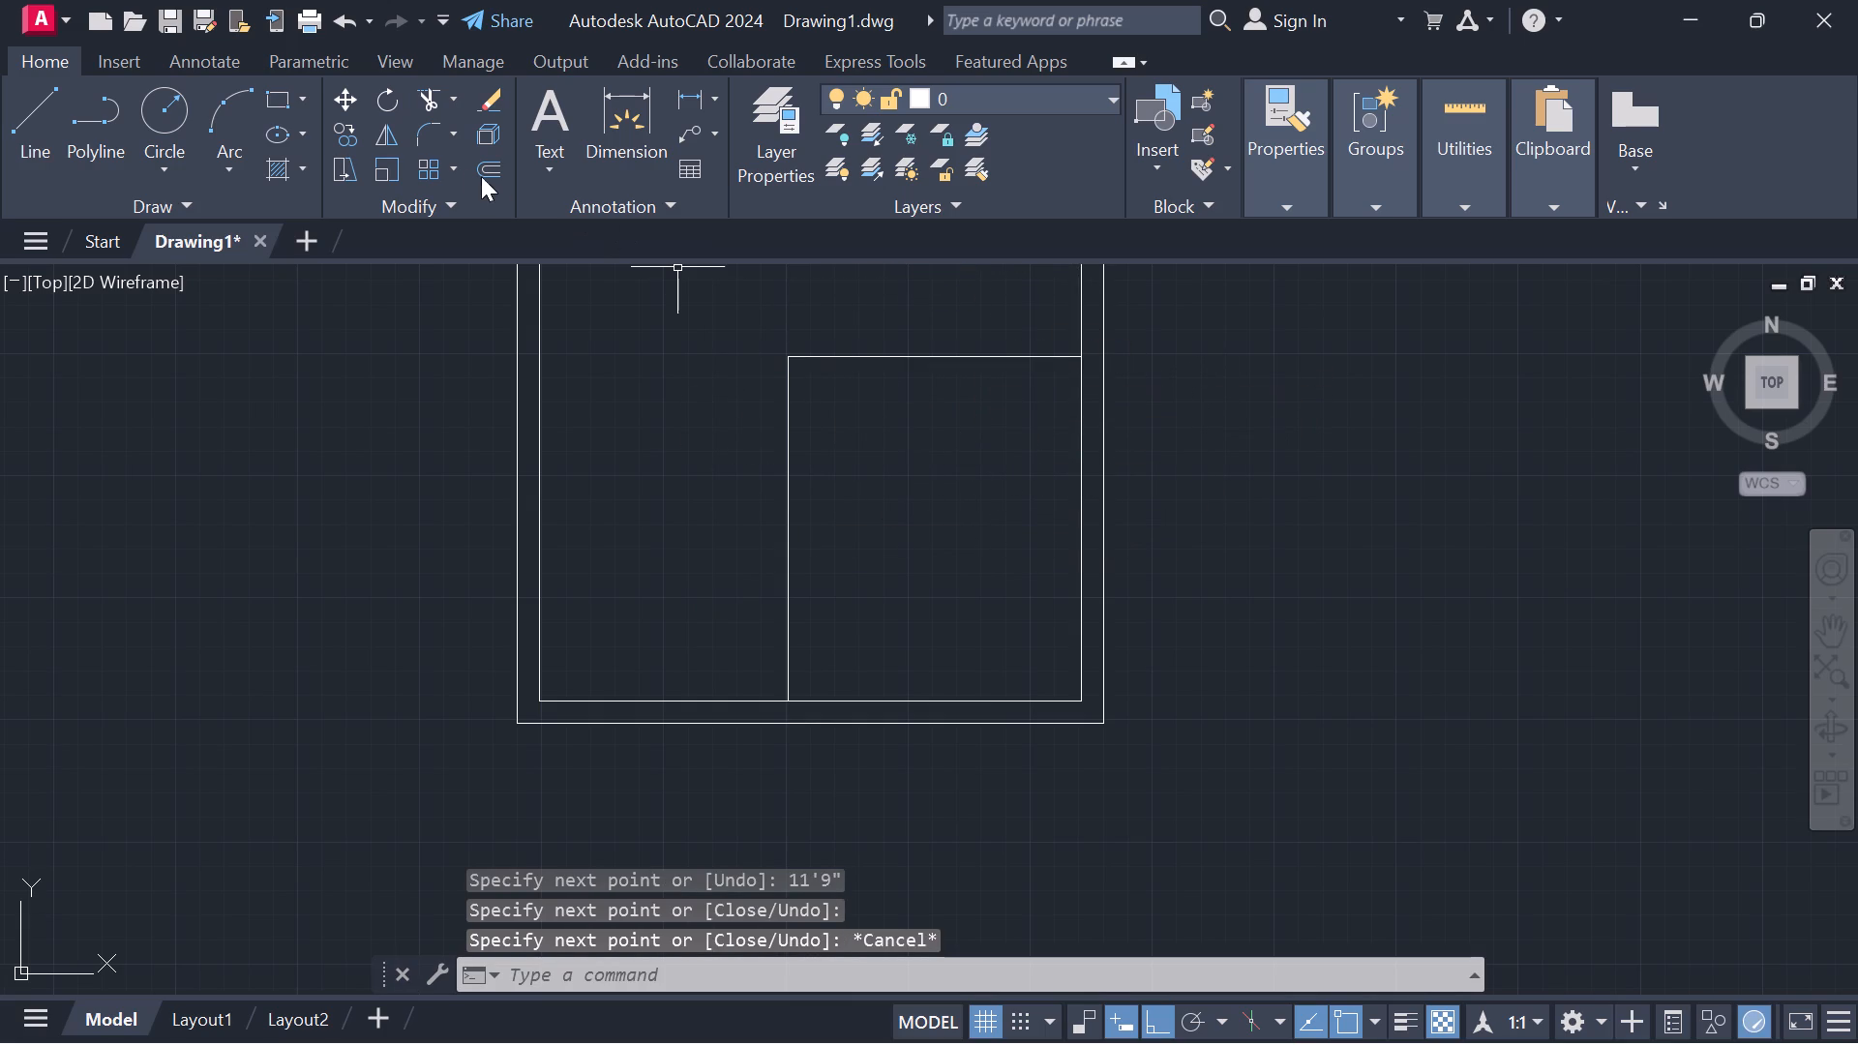
# Offset the room's vertical and horizontal partition lines 6" toward the inside of the room to form the partition thickness.
pyautogui.click(480, 171)
pyautogui.moveTo(785, 351); pyautogui.dragTo(784, 426)
pyautogui.click(784, 452)
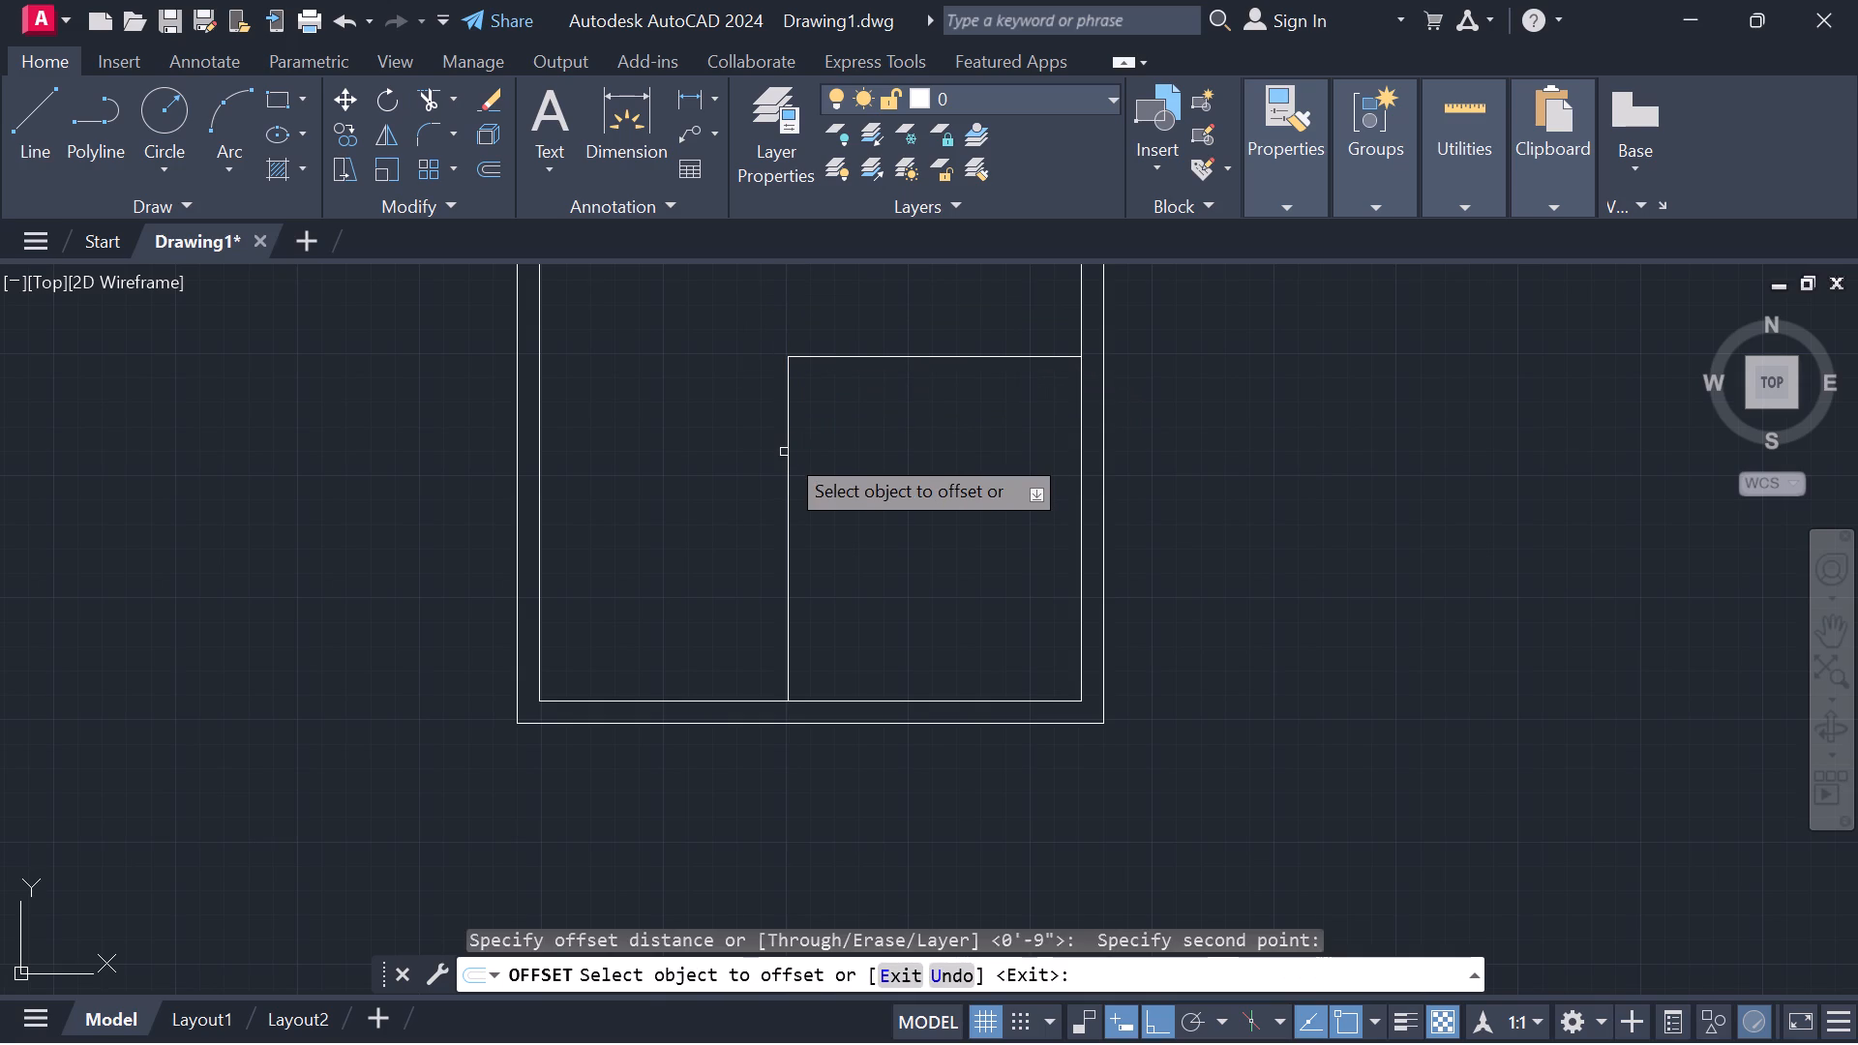
pyautogui.click(790, 445)
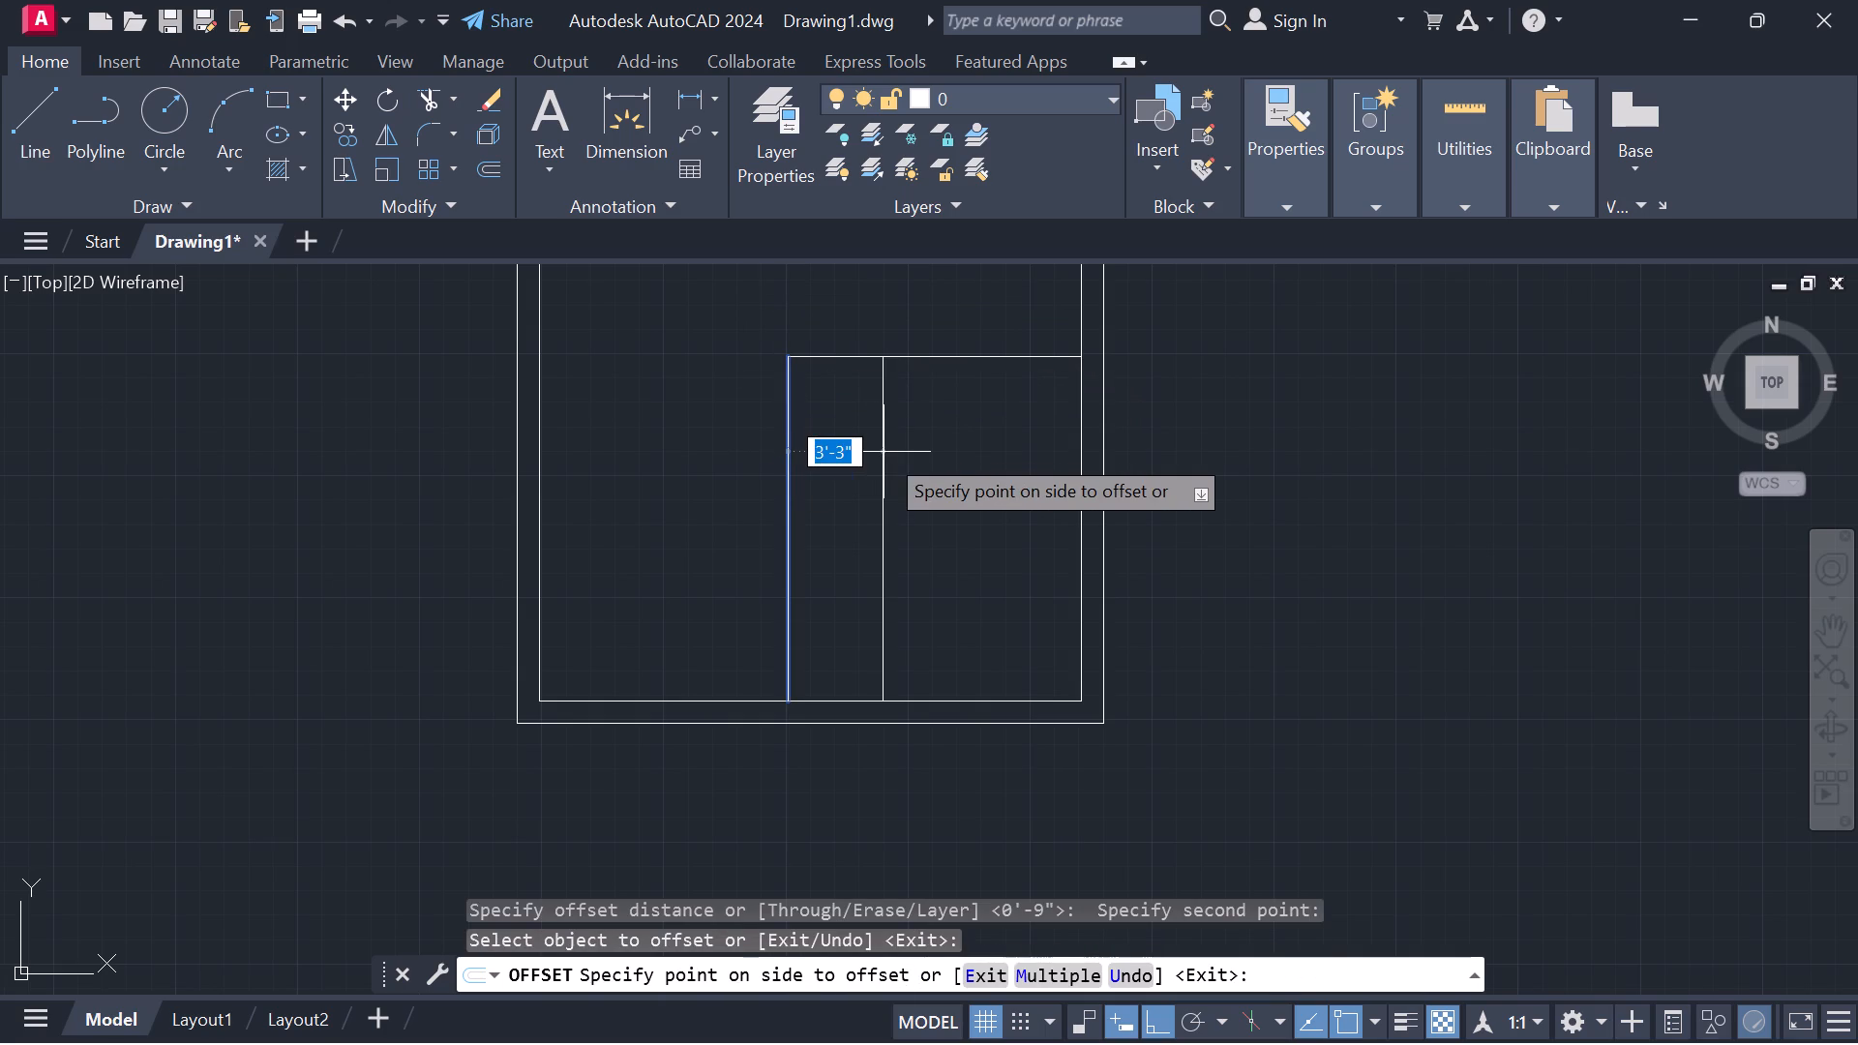
pyautogui.press('6')
pyautogui.hotkey('shift', '"')
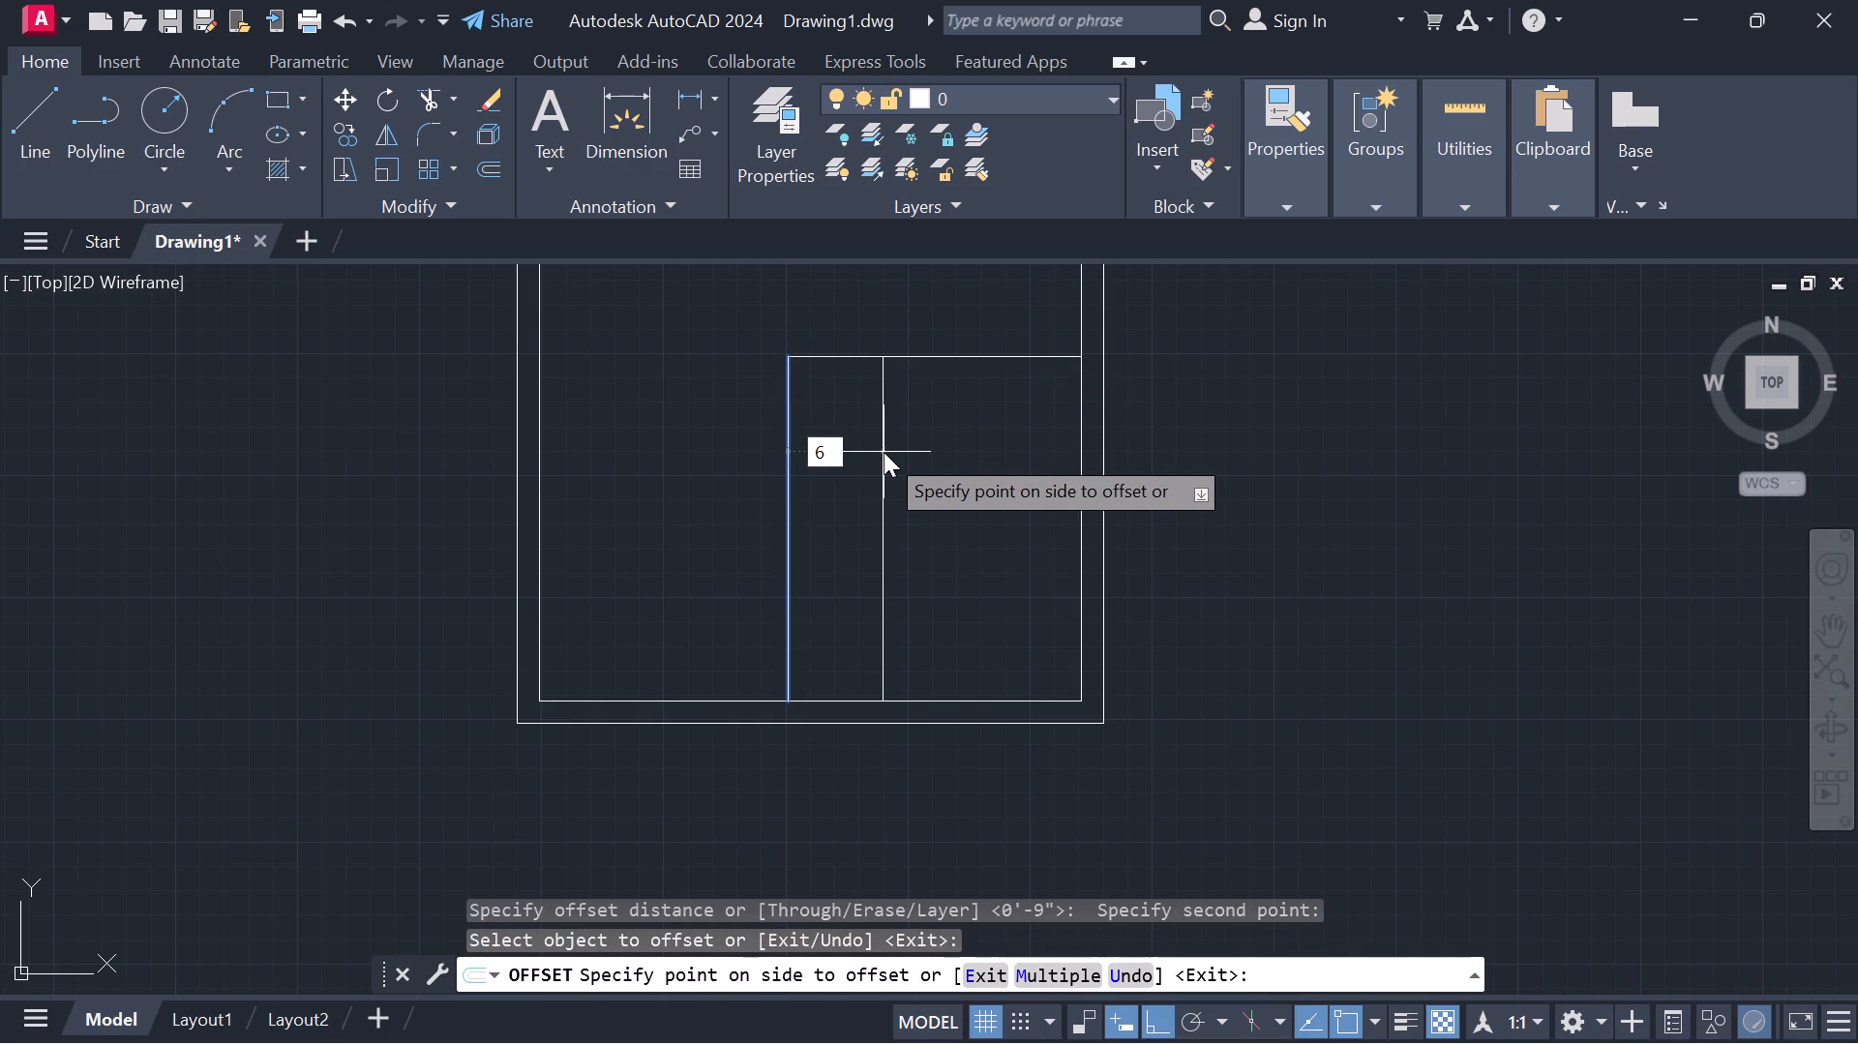
pyautogui.press('Return')
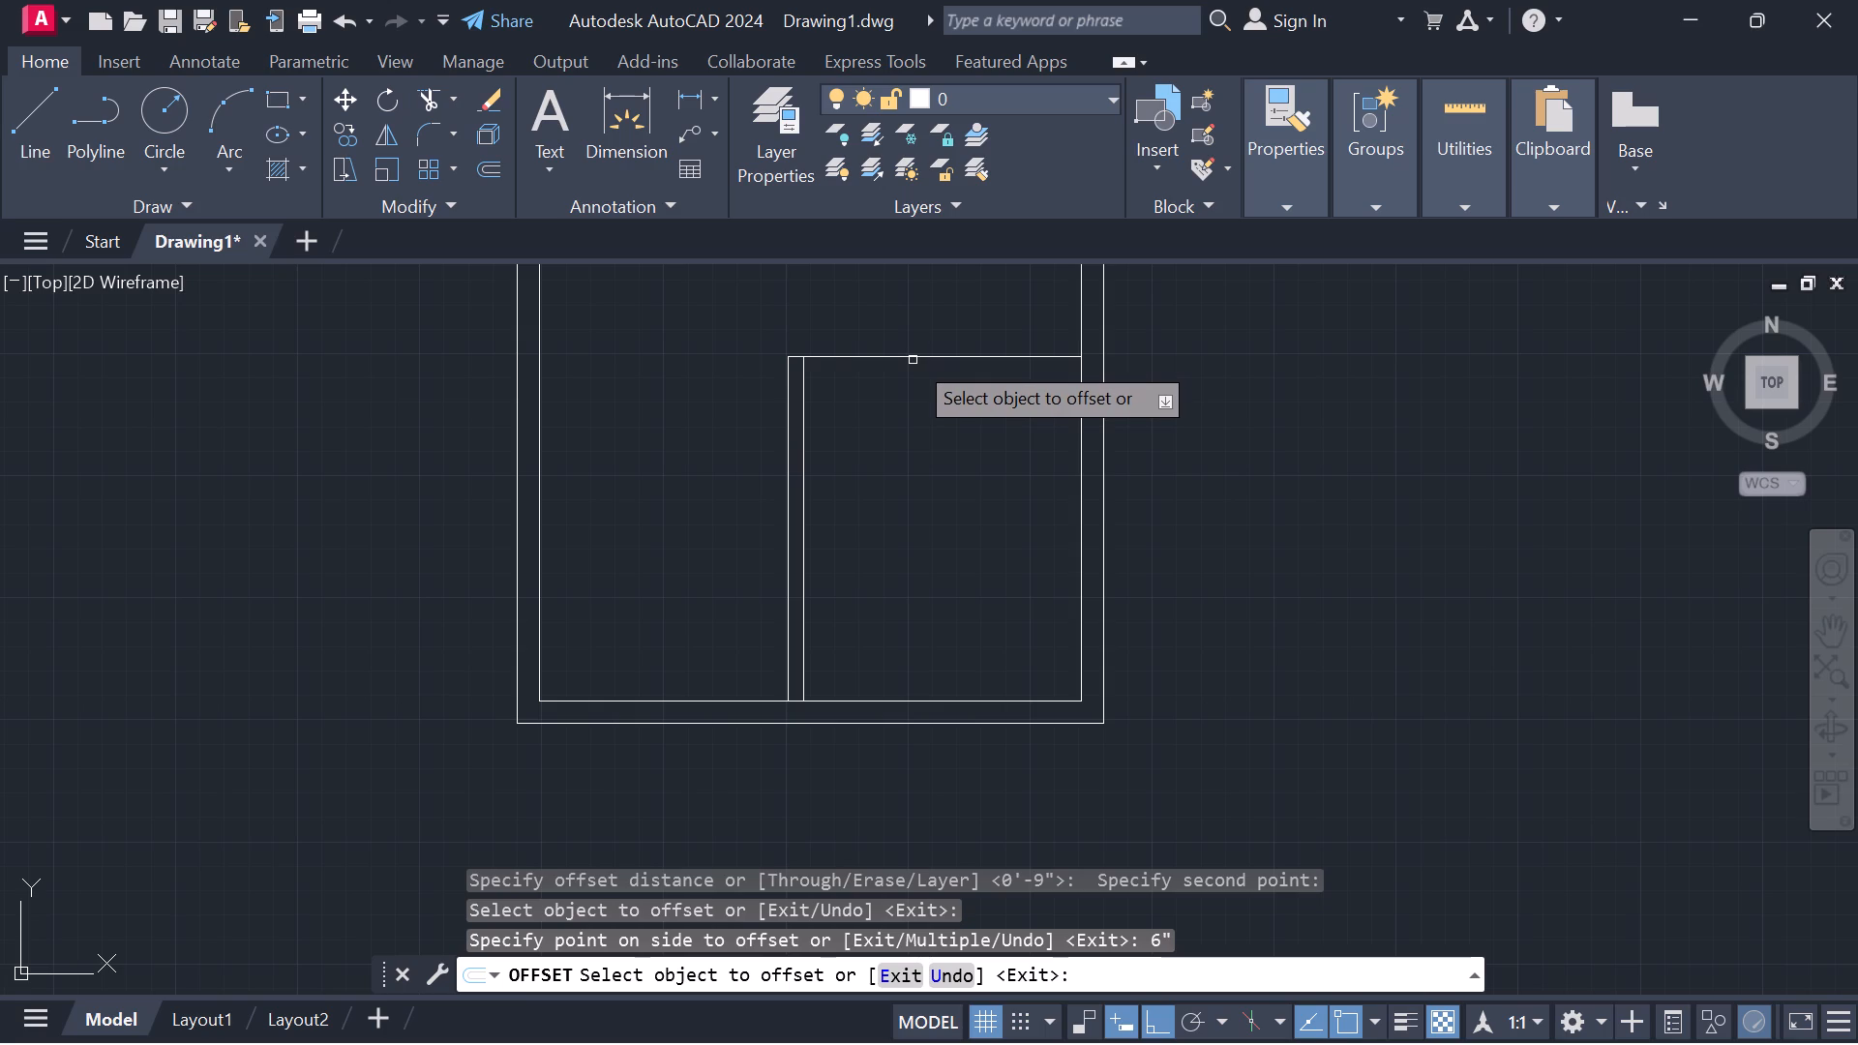
pyautogui.click(913, 359)
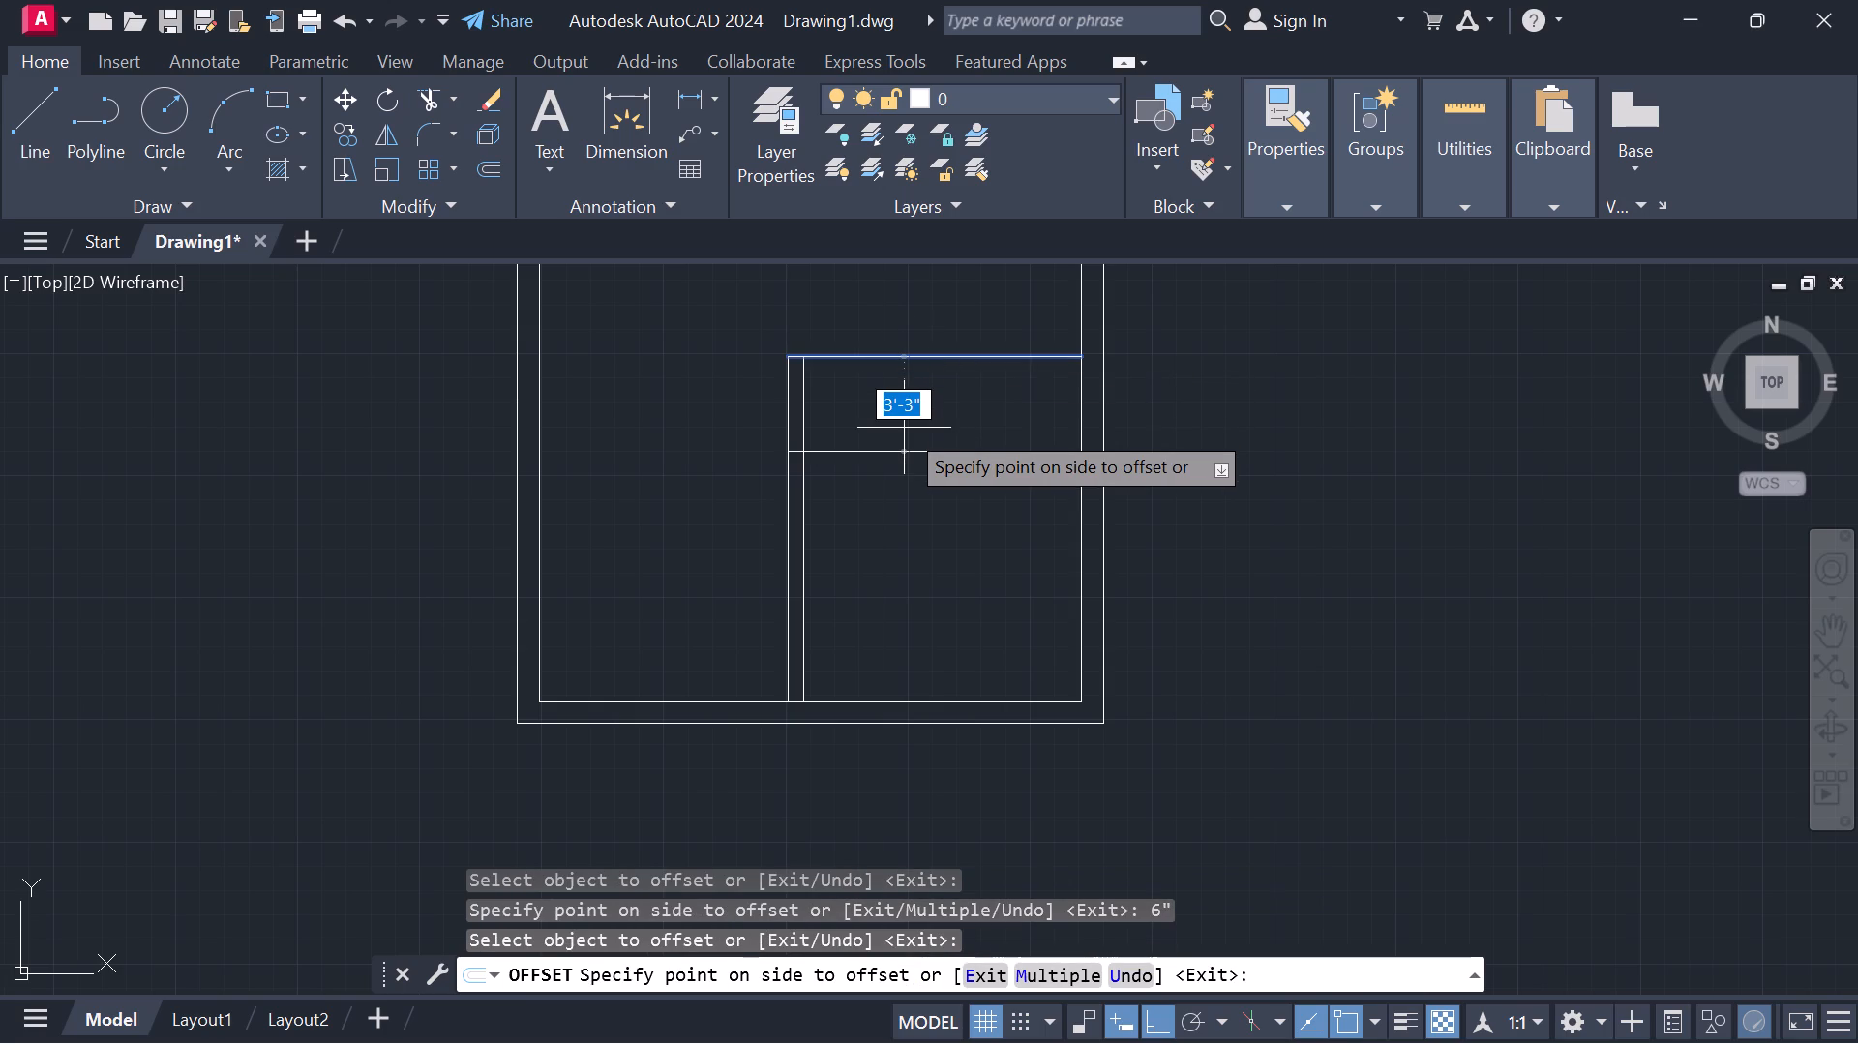
pyautogui.press('6')
pyautogui.hotkey('shift', '"')
pyautogui.press('Return')
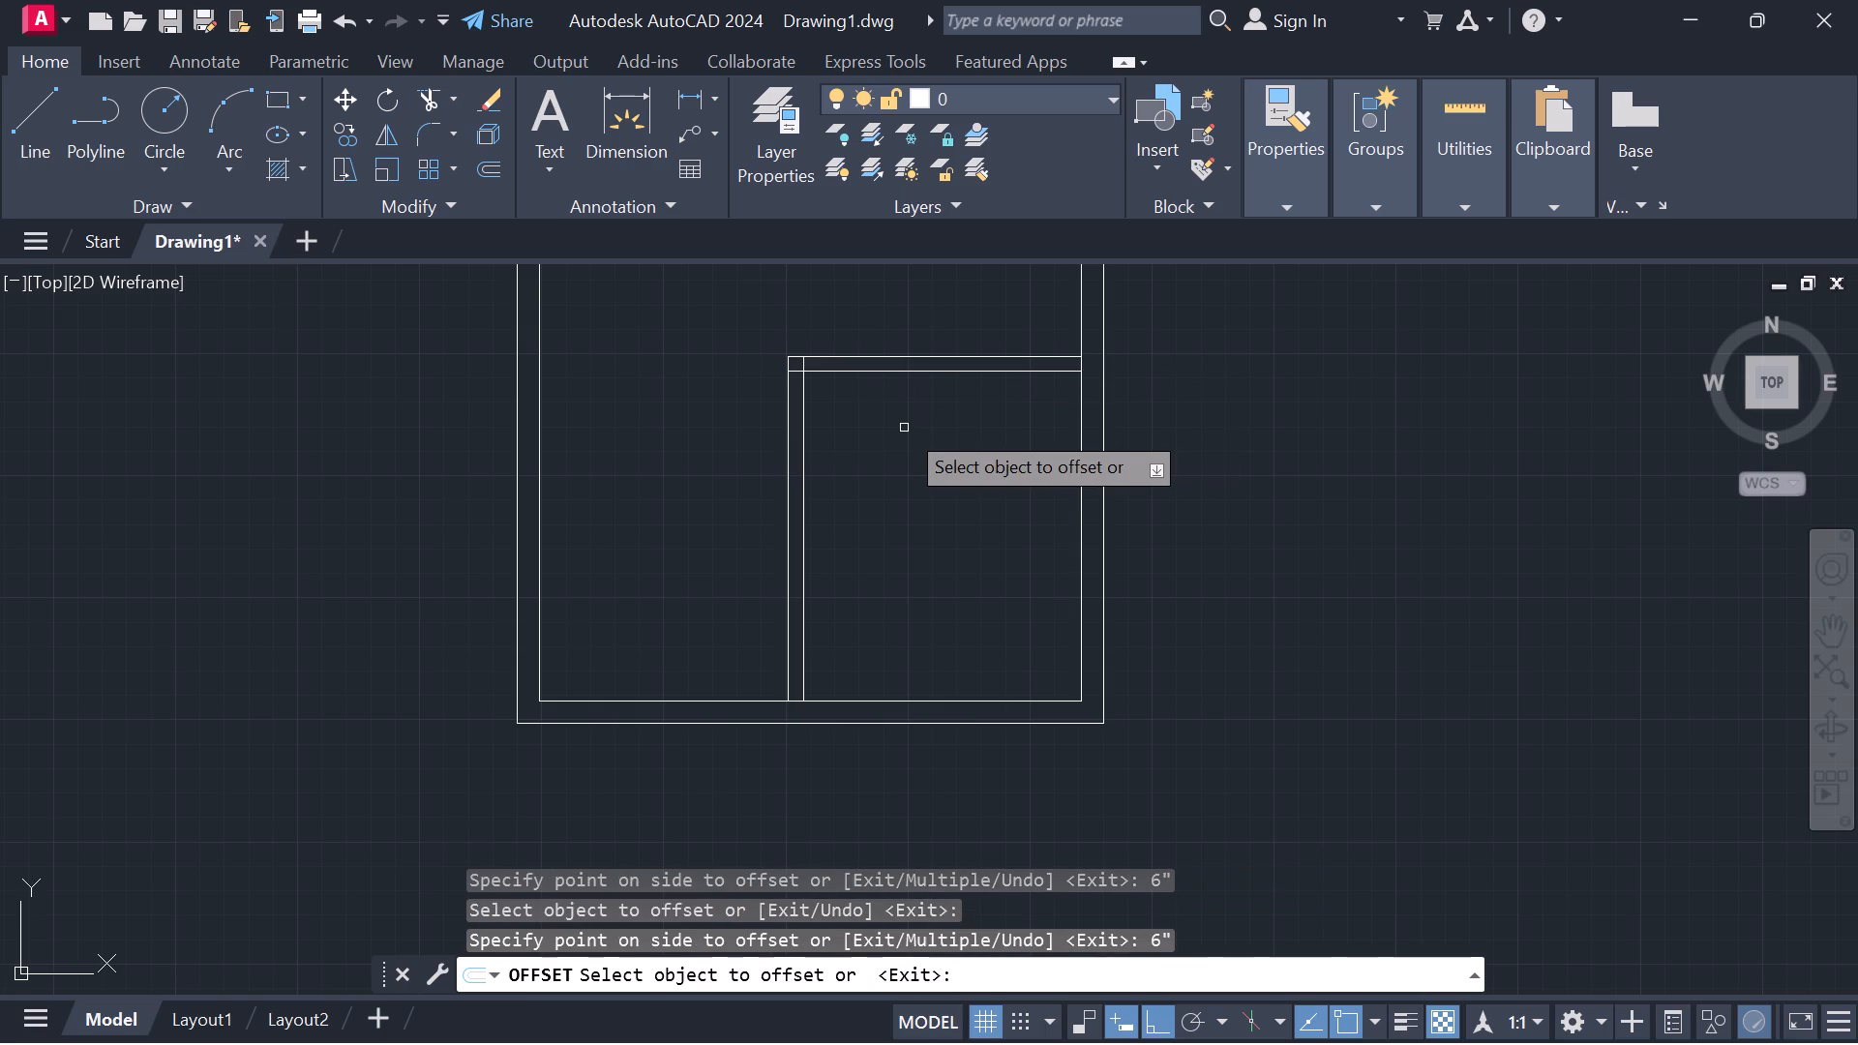
pyautogui.press('Escape')
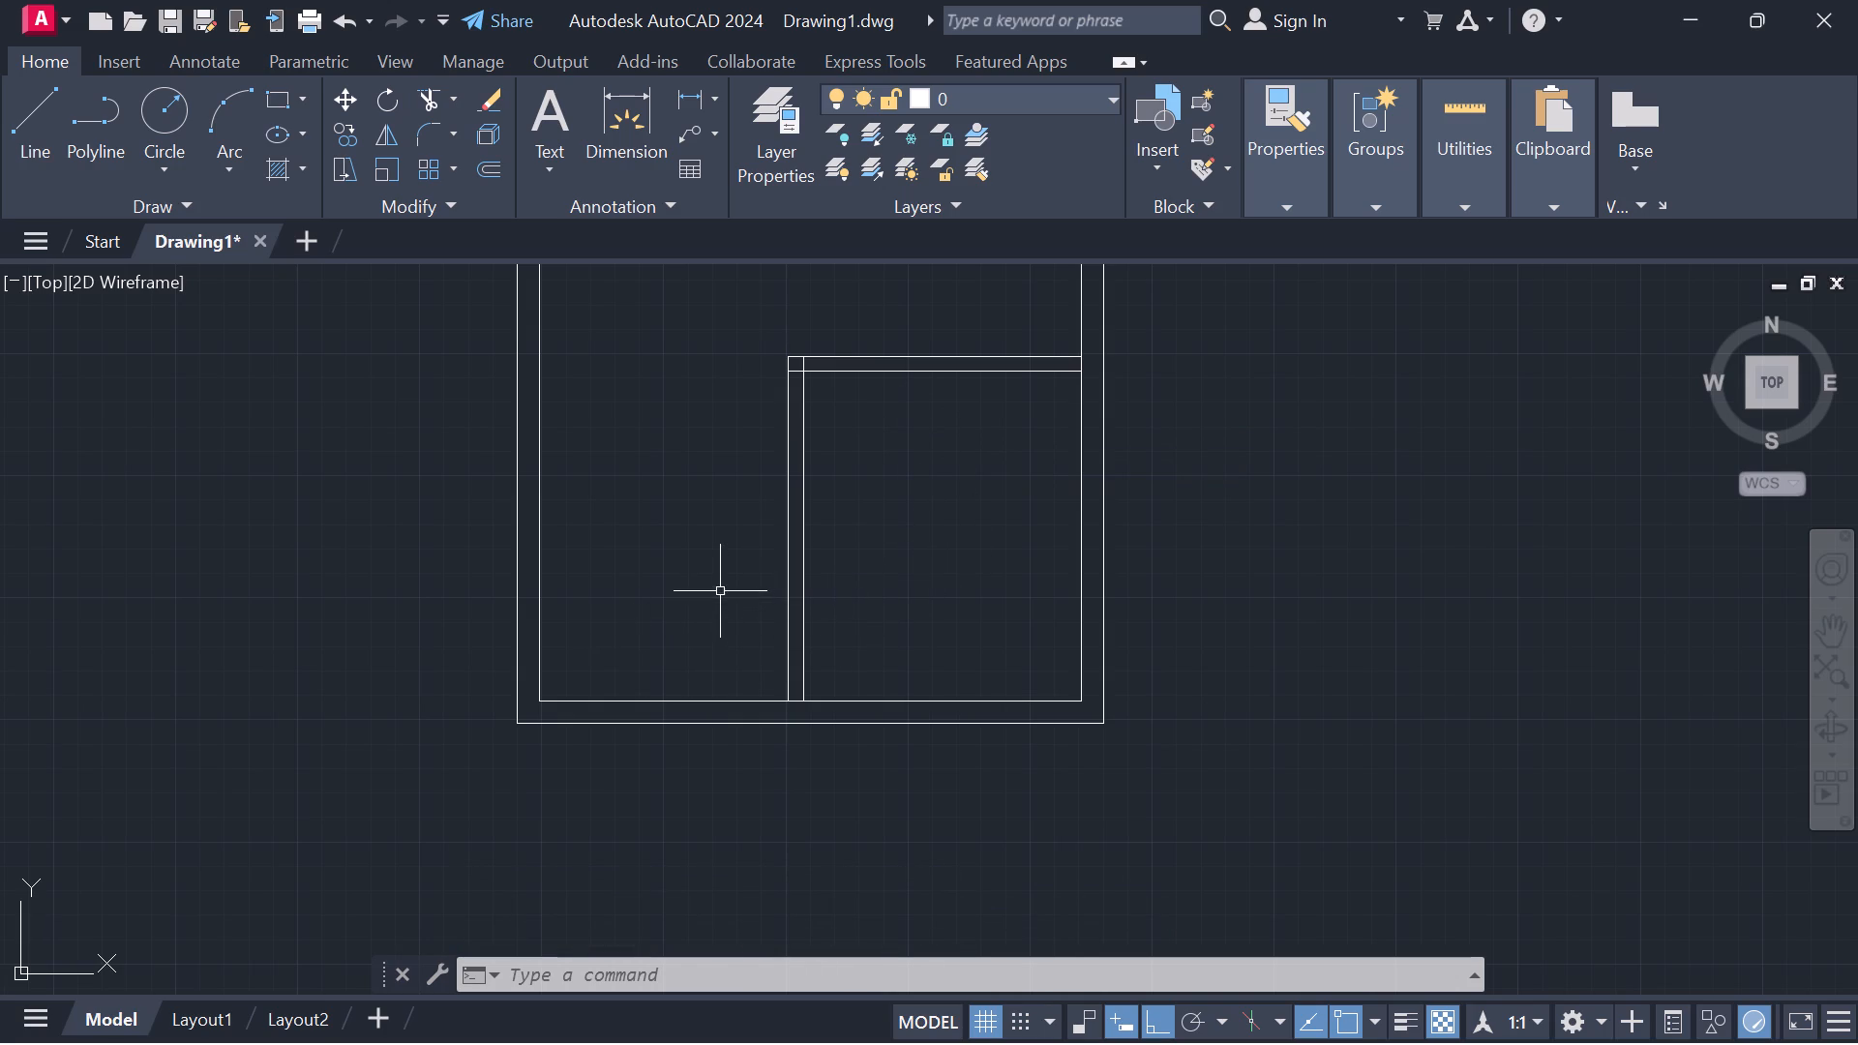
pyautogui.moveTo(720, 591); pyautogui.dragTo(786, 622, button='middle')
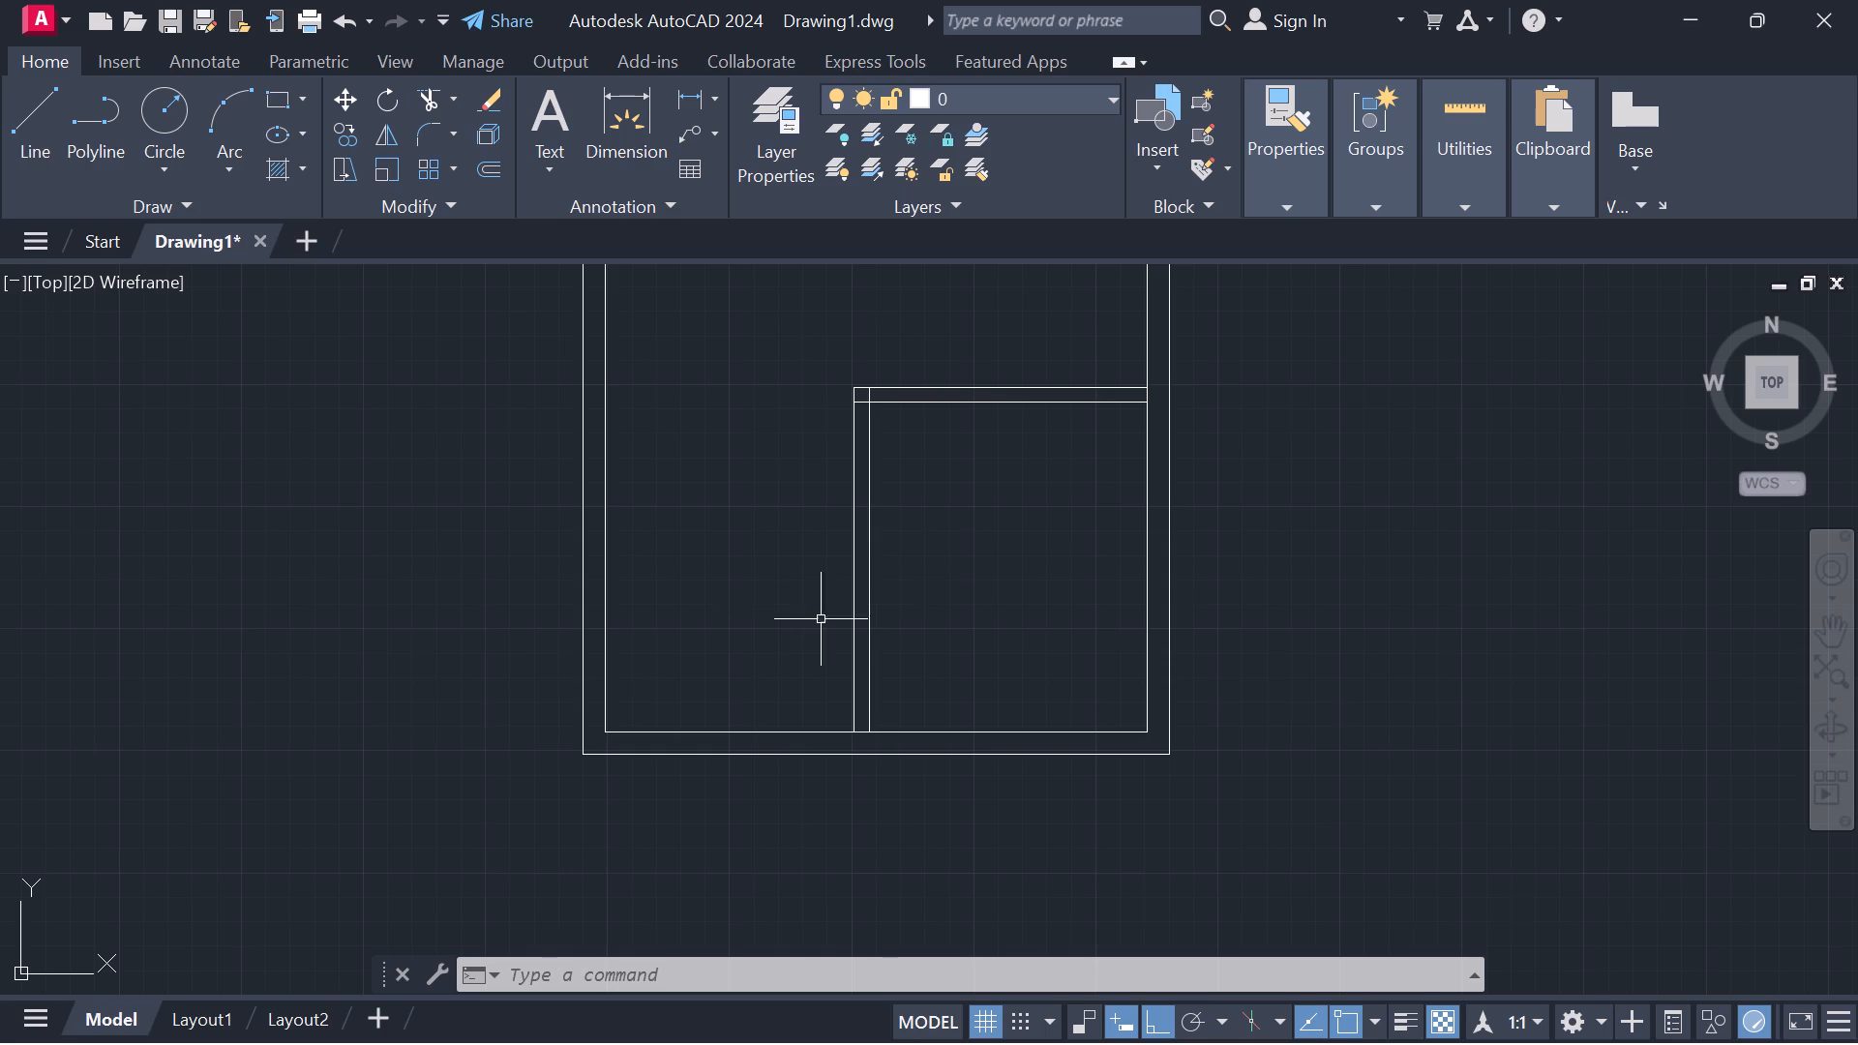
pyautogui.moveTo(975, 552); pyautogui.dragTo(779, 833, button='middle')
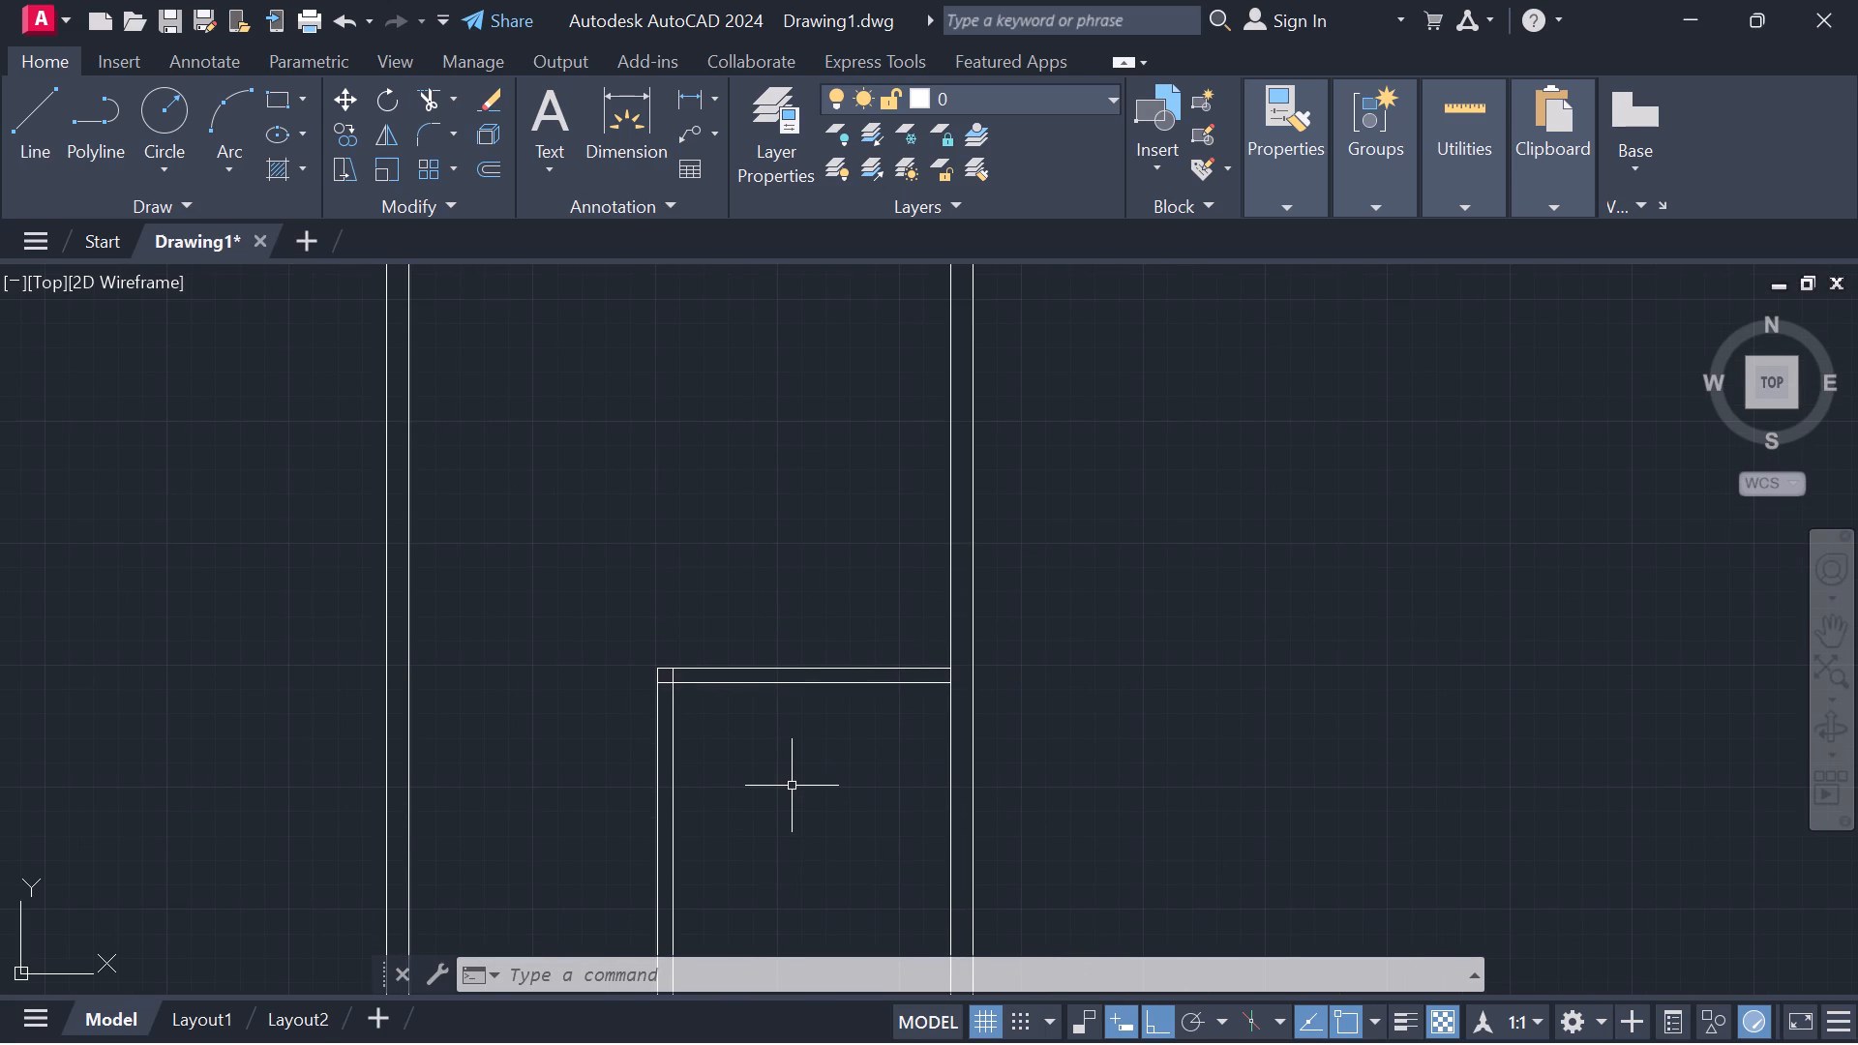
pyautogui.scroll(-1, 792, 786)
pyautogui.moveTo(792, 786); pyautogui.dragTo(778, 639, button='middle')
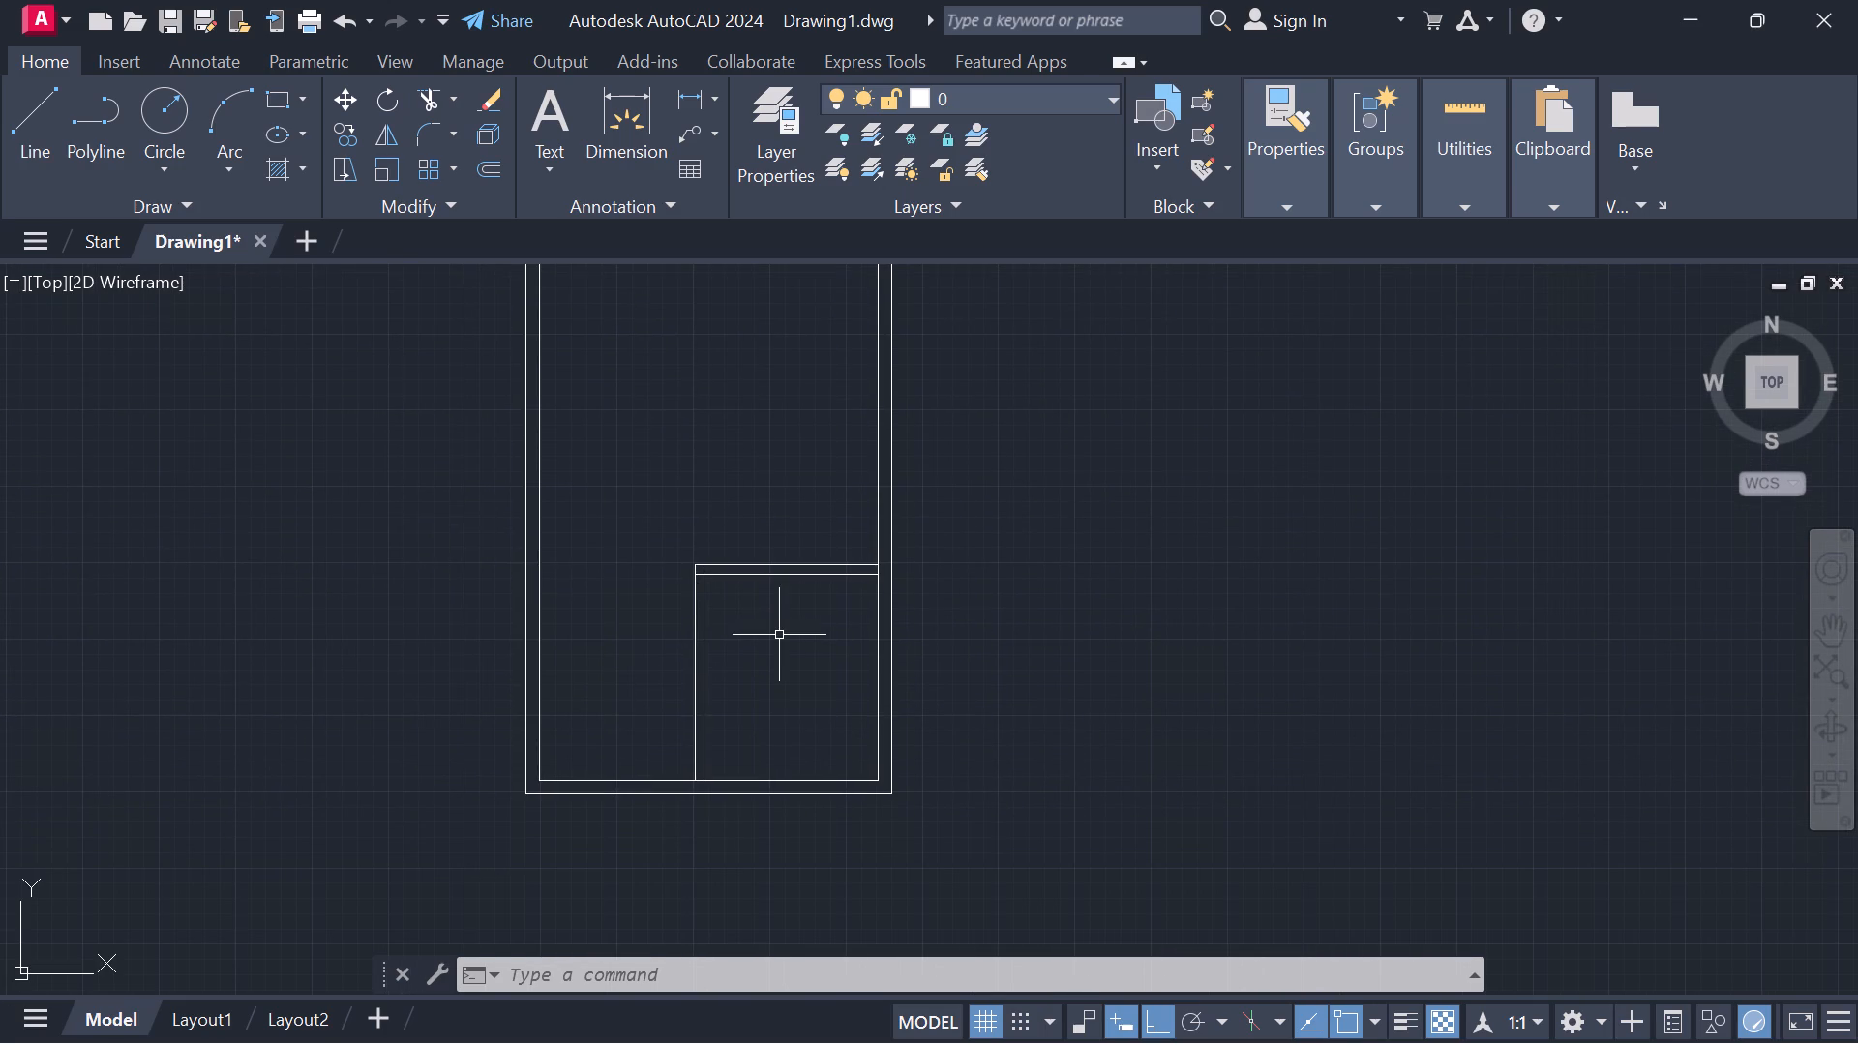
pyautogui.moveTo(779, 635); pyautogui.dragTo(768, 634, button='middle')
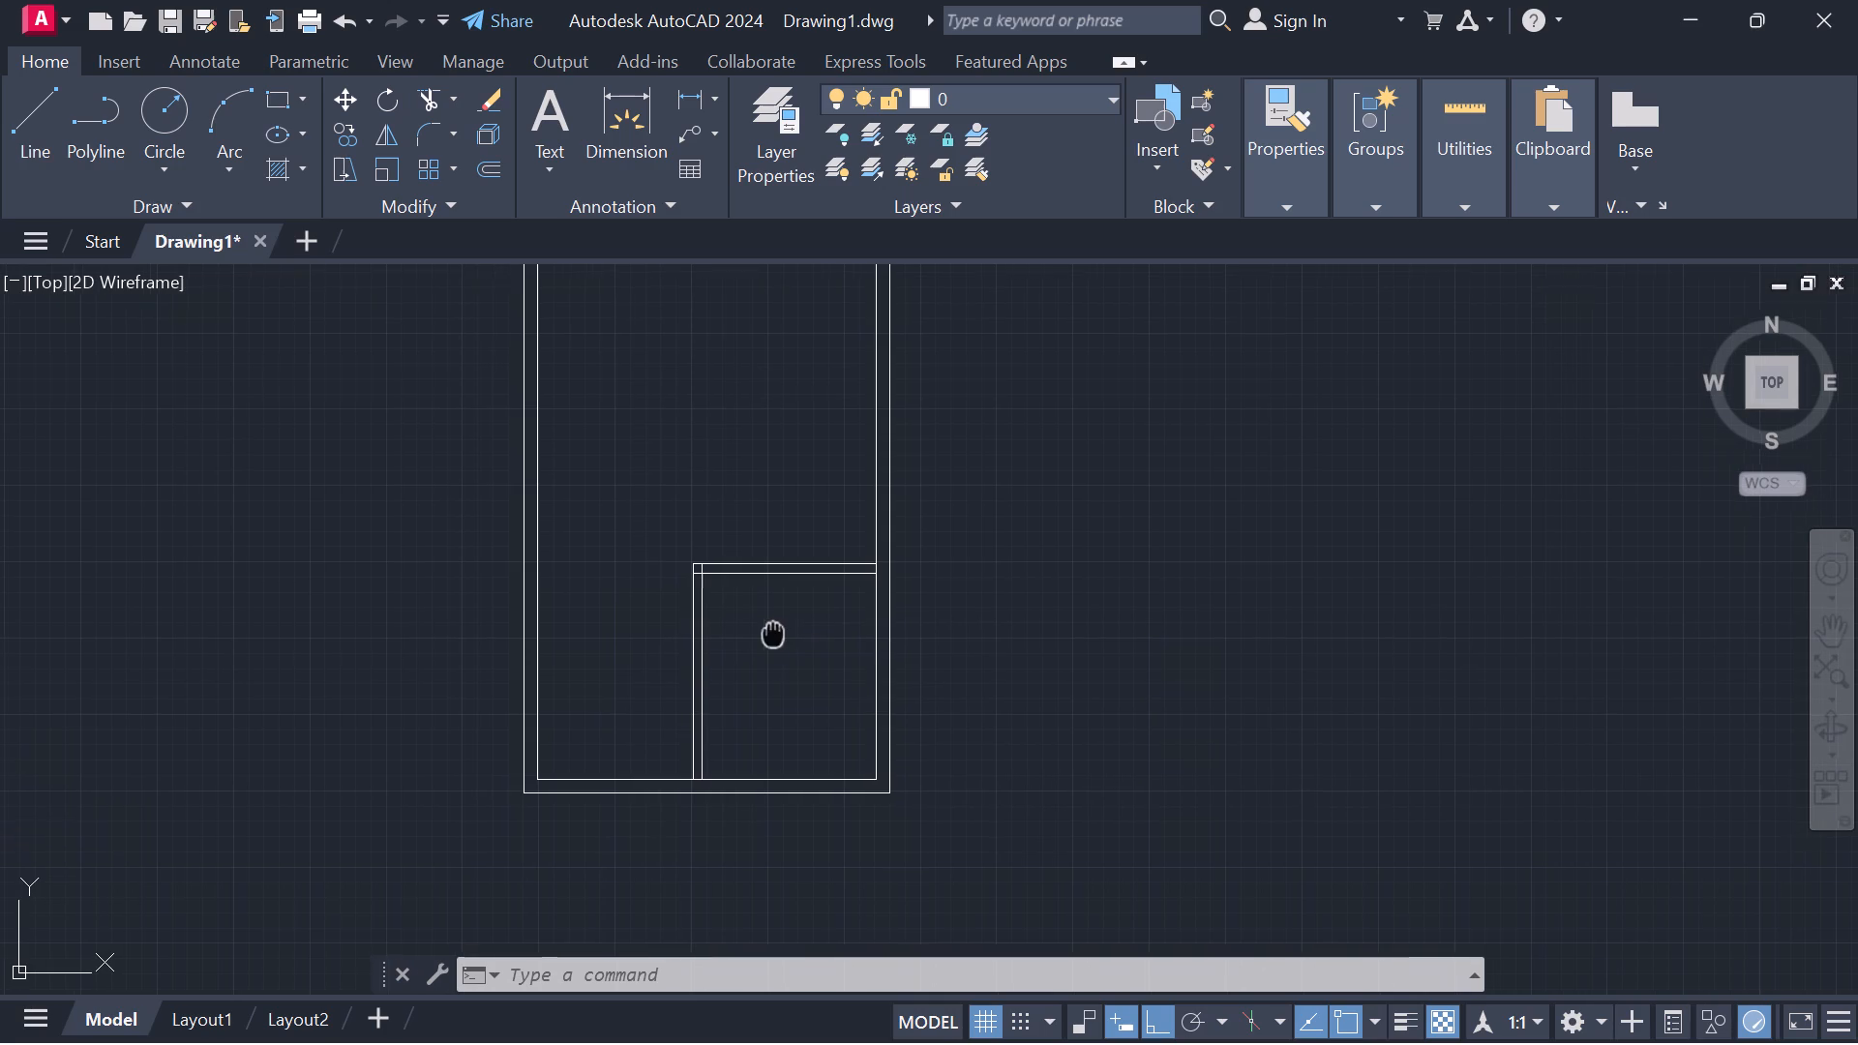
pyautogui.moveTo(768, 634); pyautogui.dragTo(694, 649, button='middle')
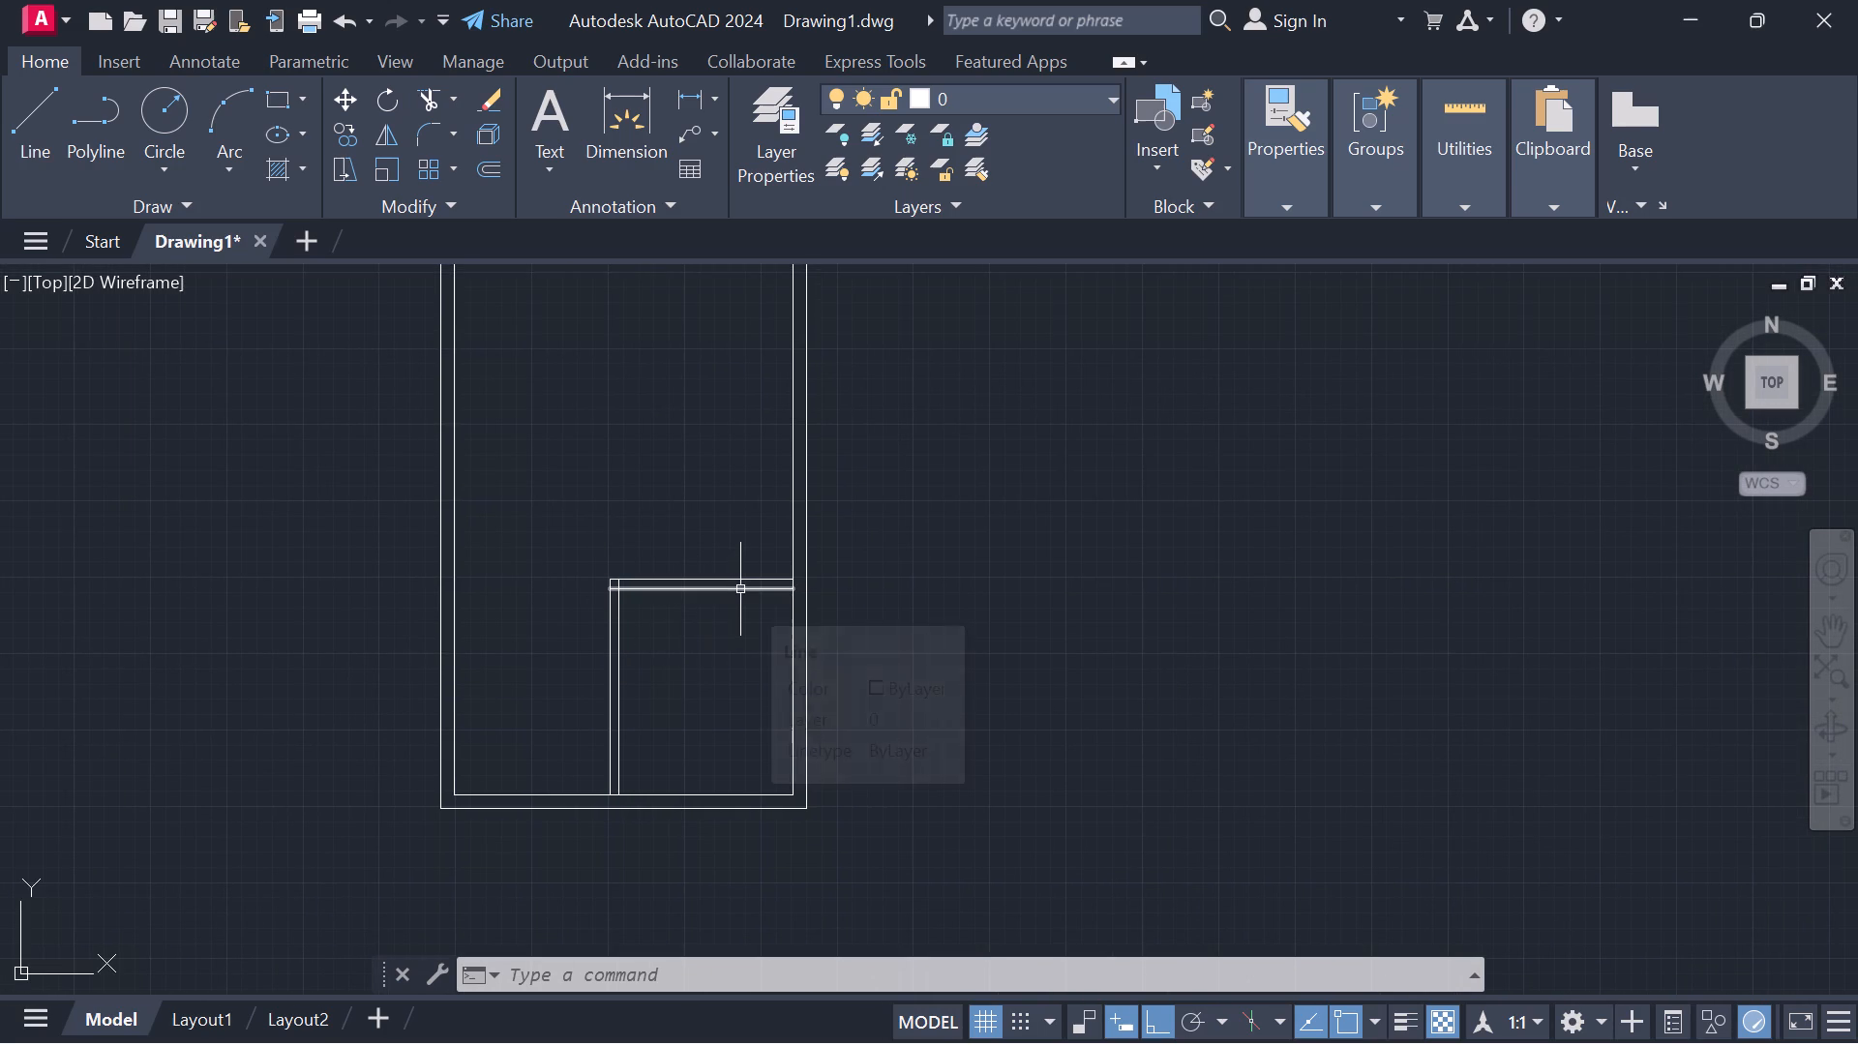
# Draw lines from the lower room's upper-right corner at the inner wall face: 8' up, 10' left, and down to the room's upper-left corner.
pyautogui.write('L')
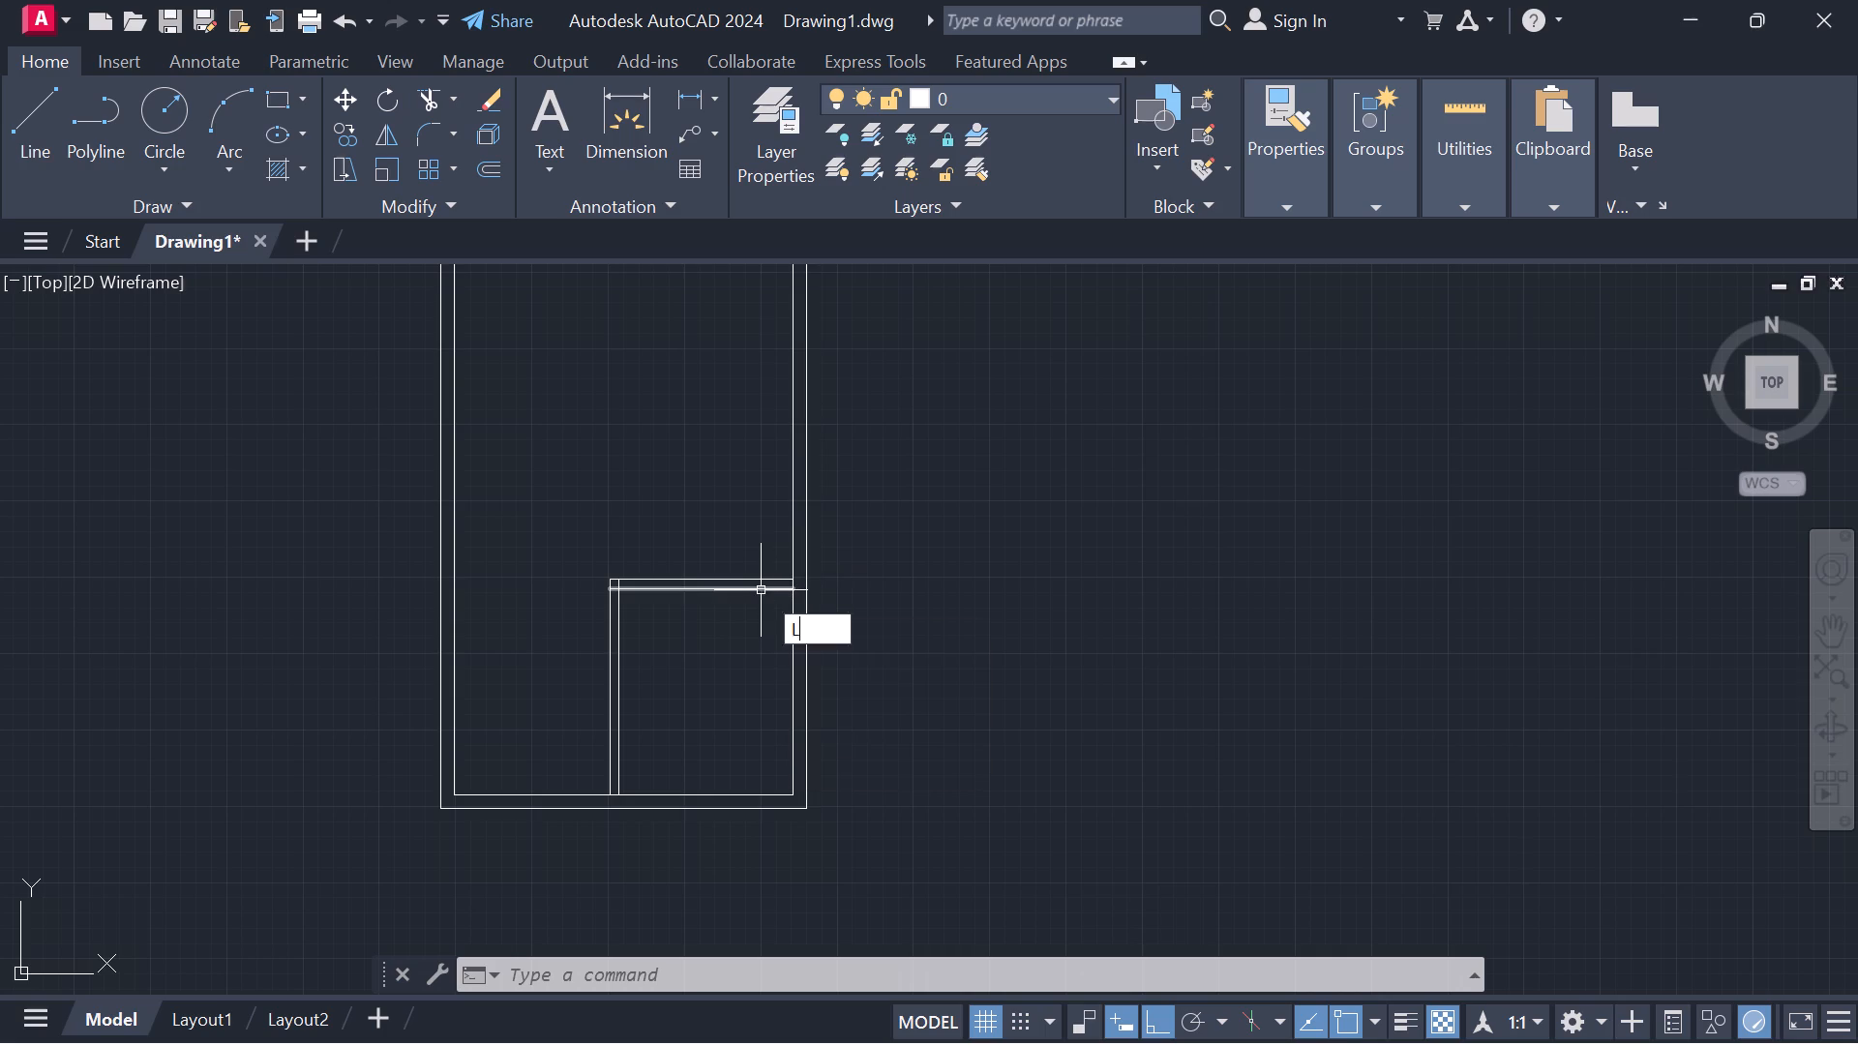
pyautogui.press('space')
pyautogui.scroll(3, 787, 579)
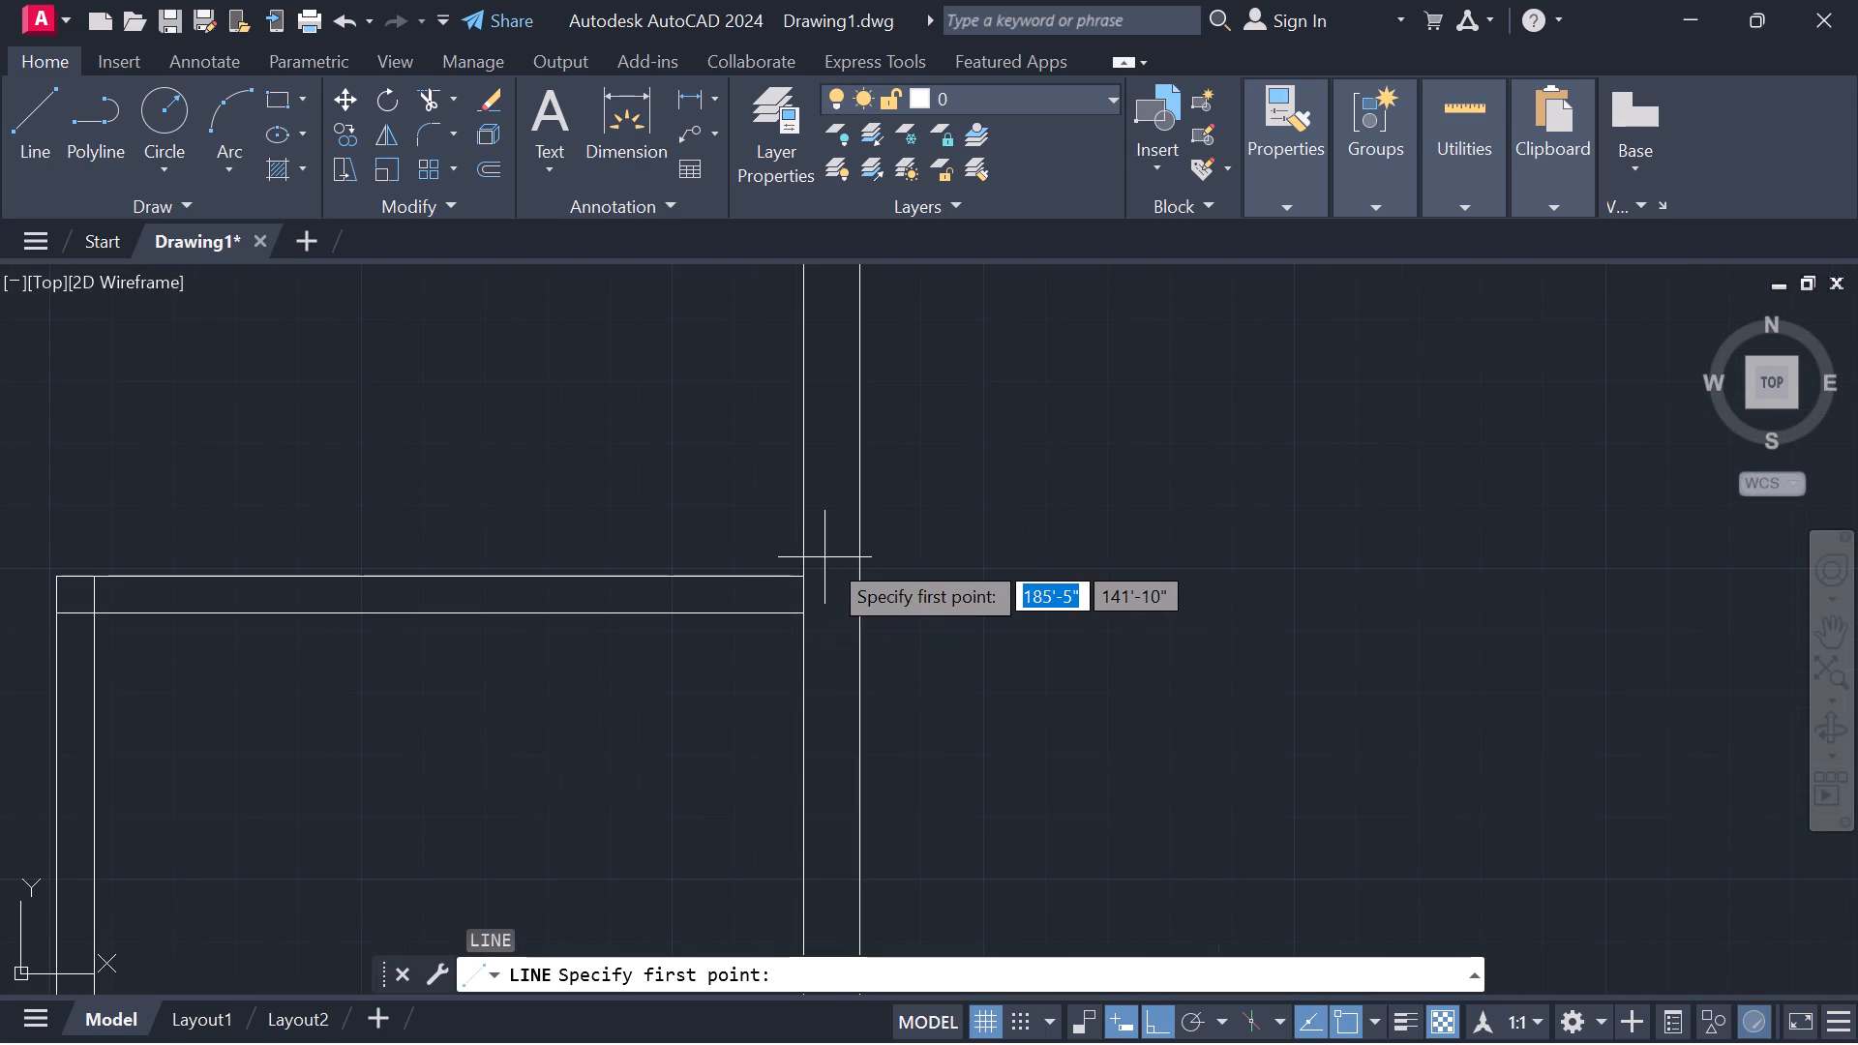
pyautogui.click(804, 576)
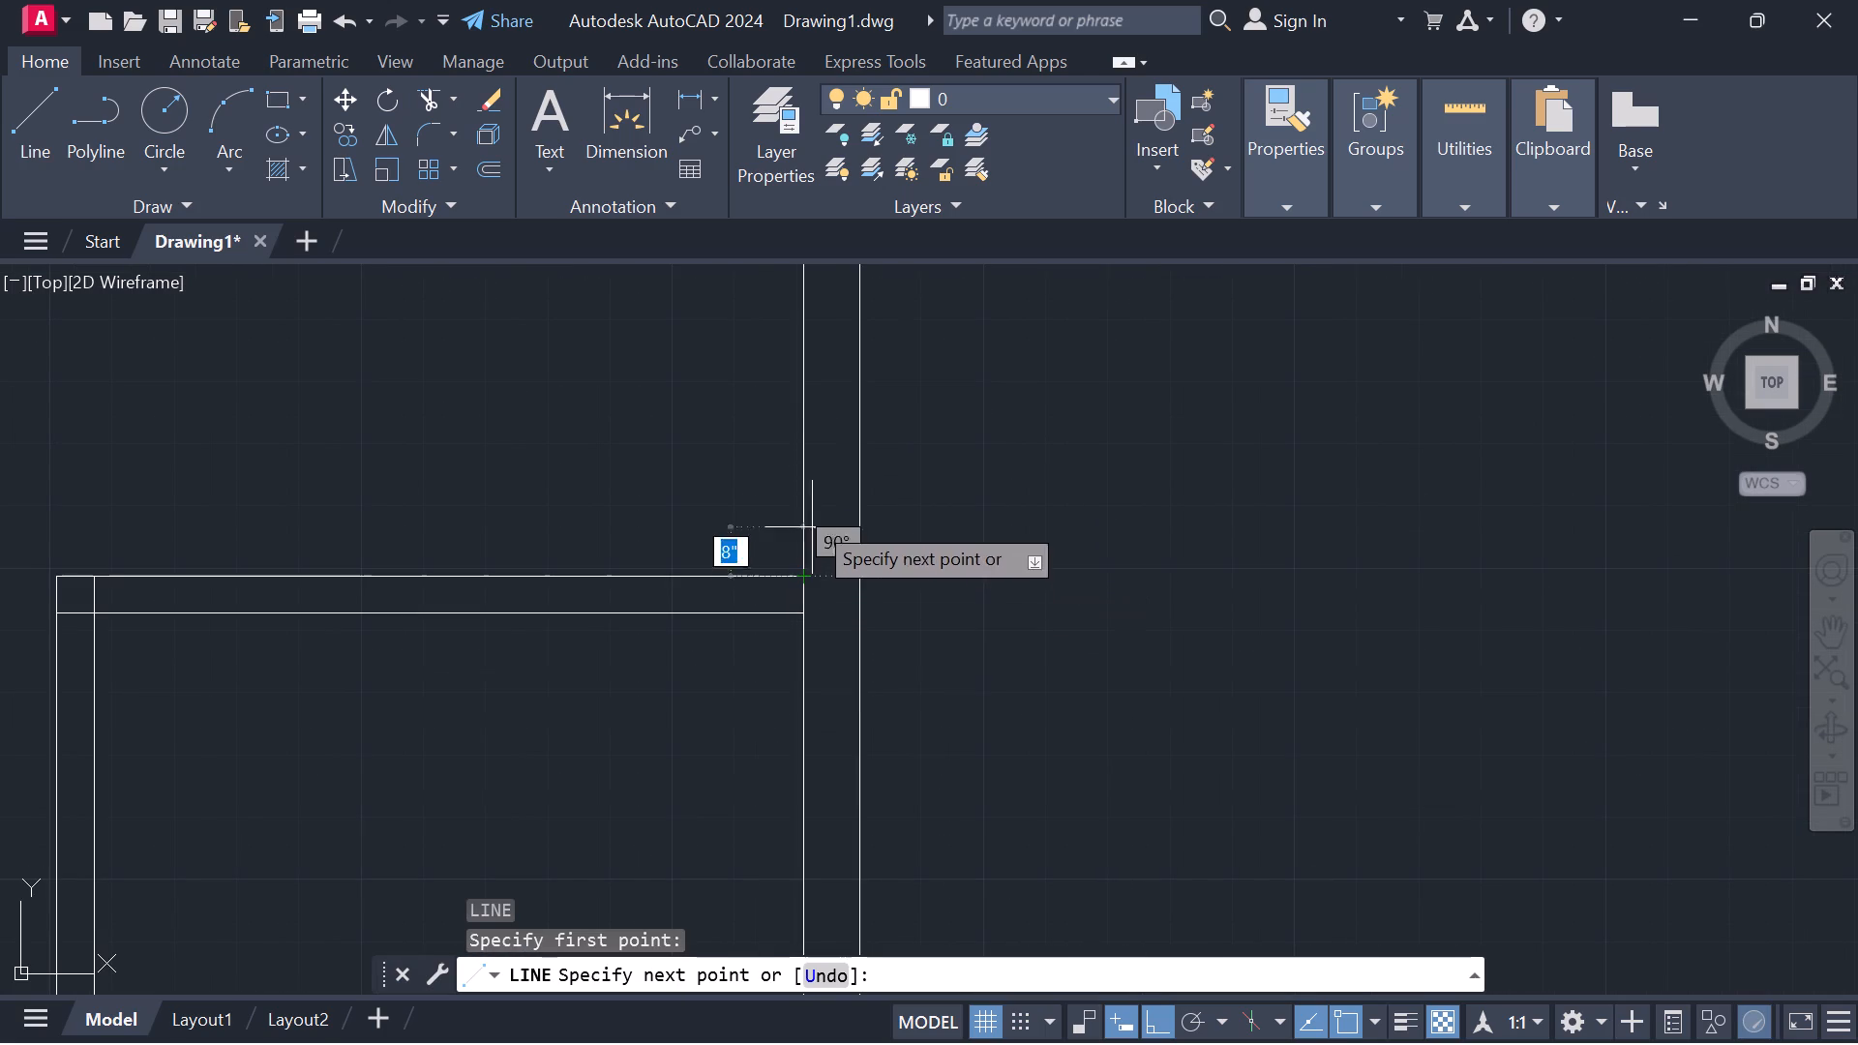
pyautogui.press('8')
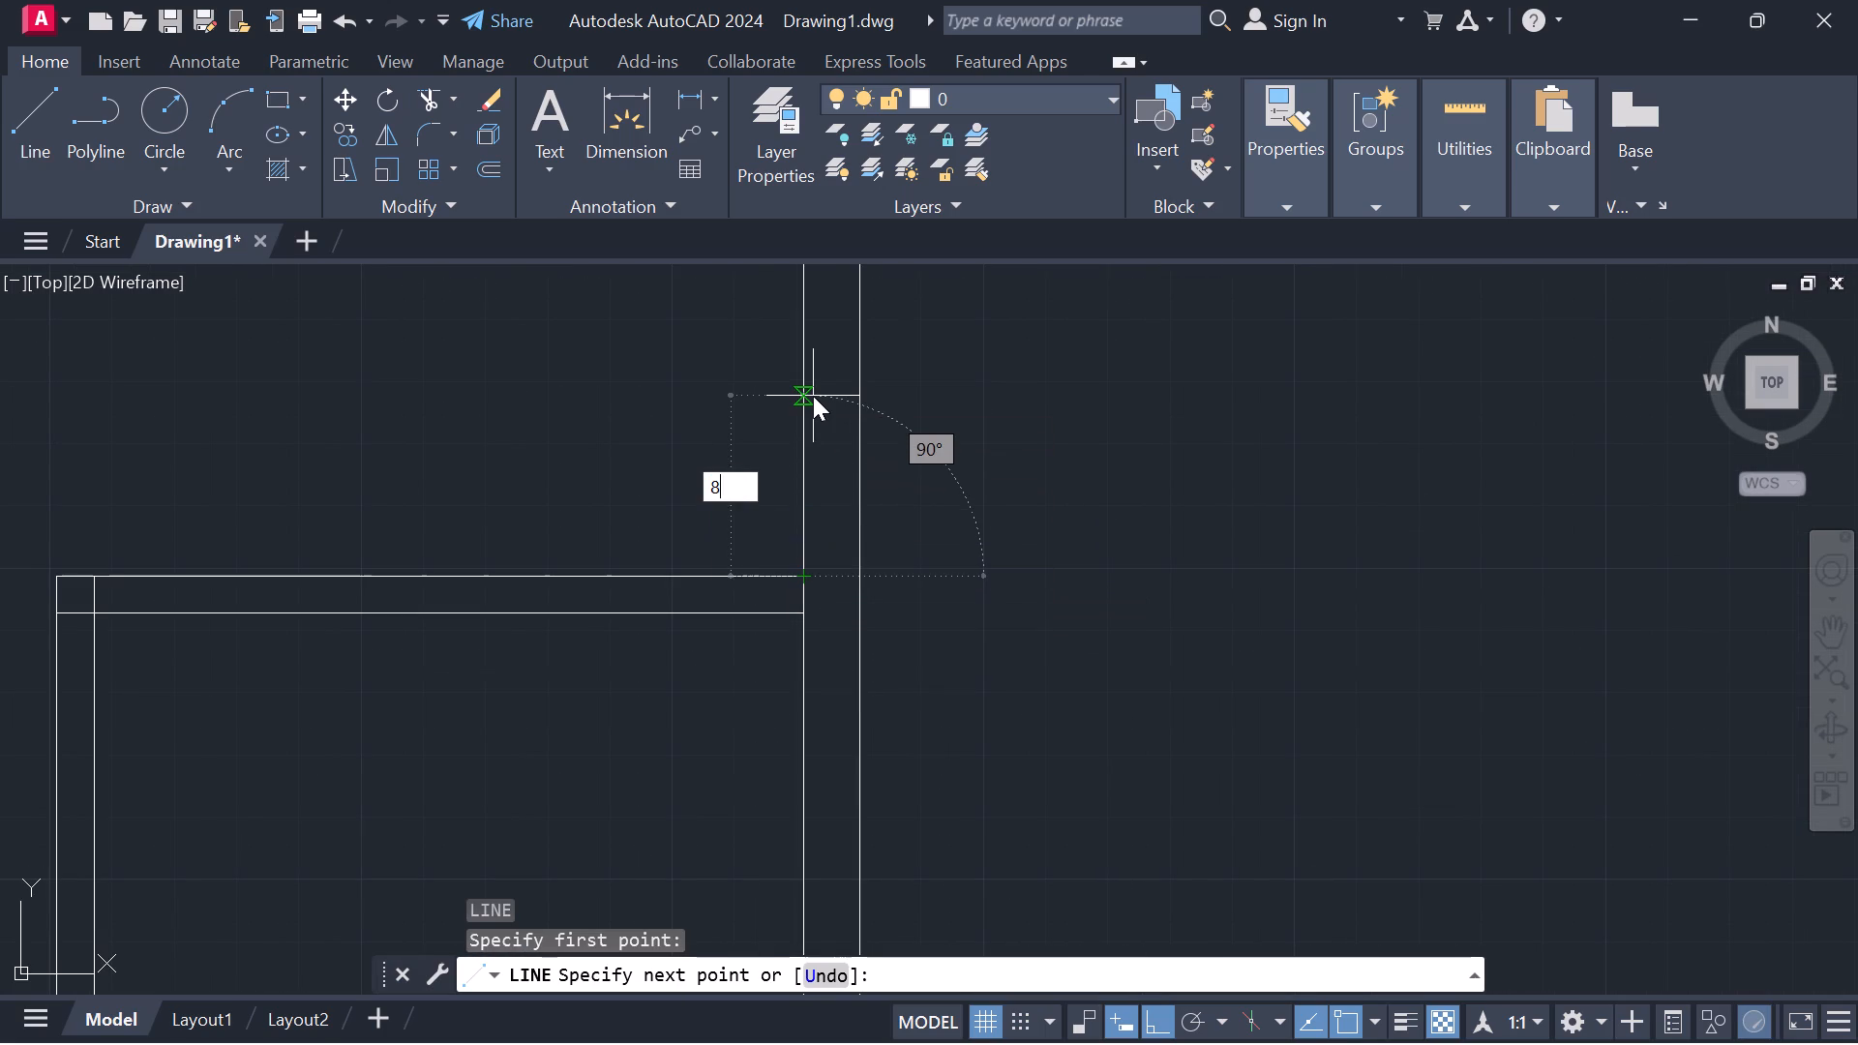
pyautogui.press("'")
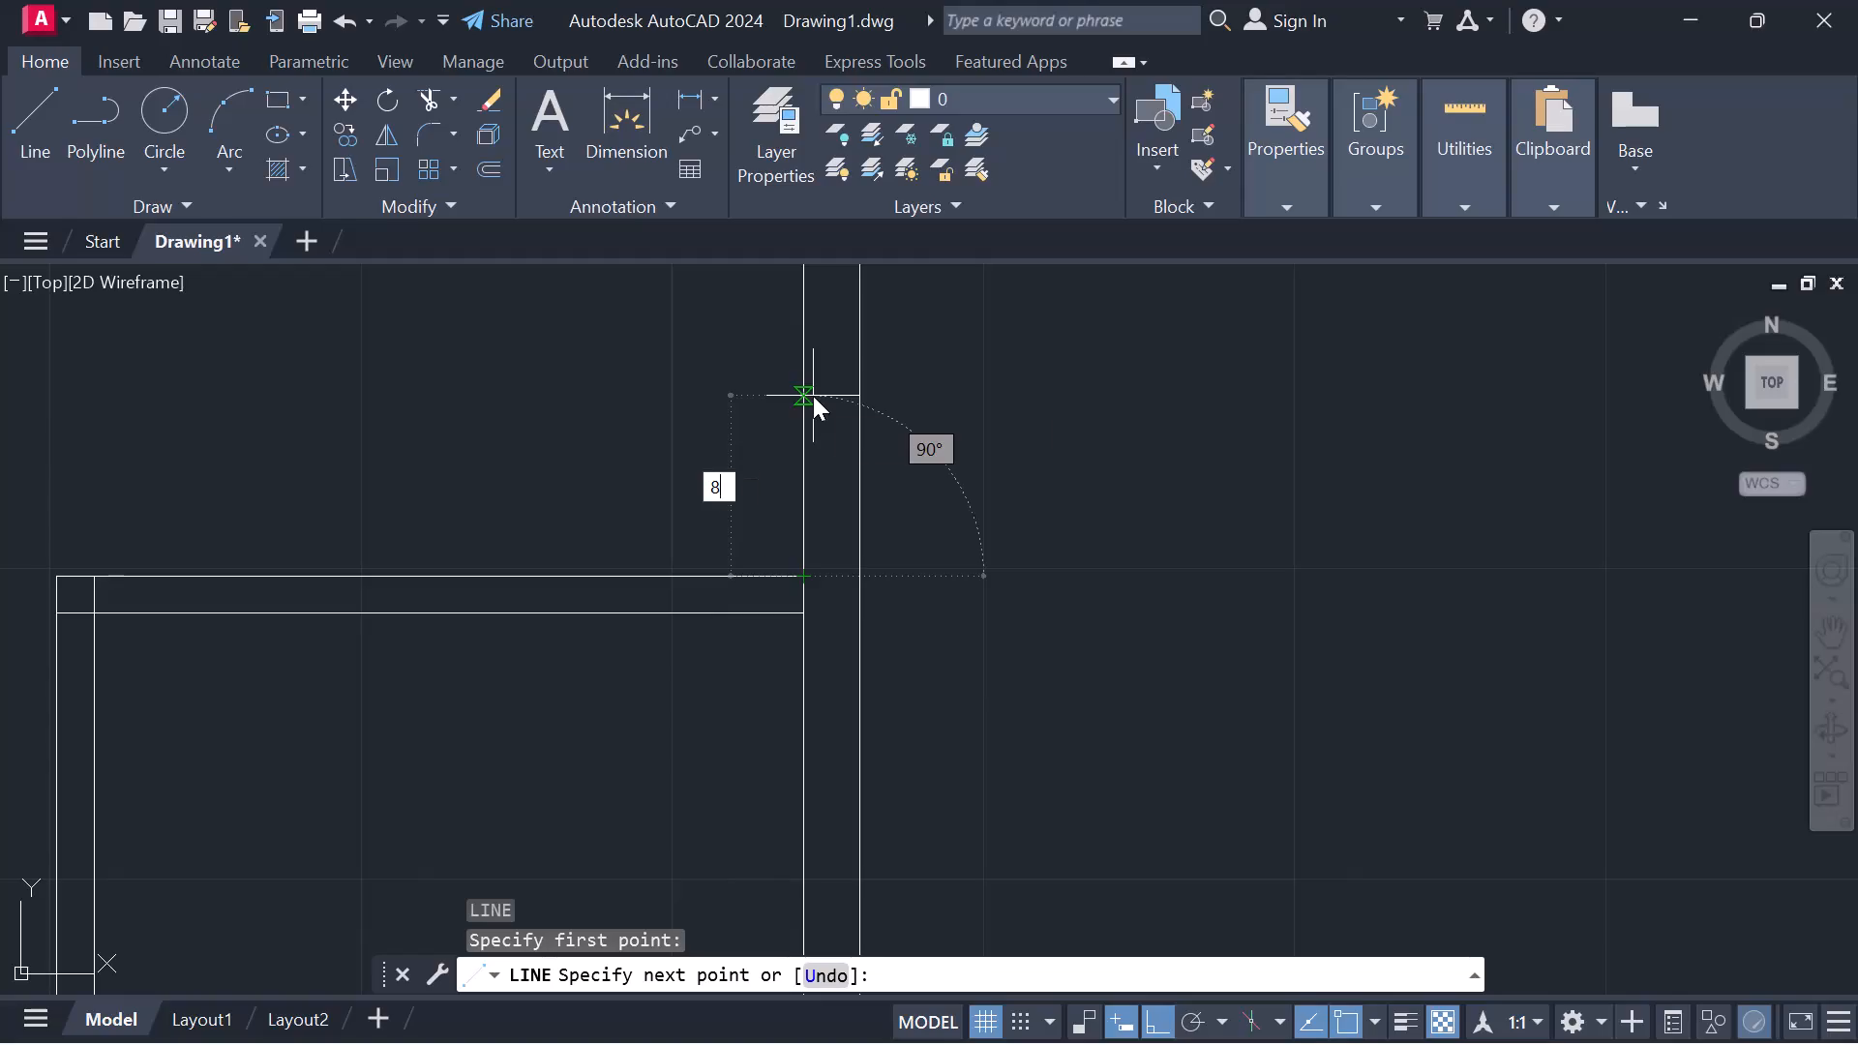
pyautogui.press('Return')
pyautogui.scroll(-2, 813, 396)
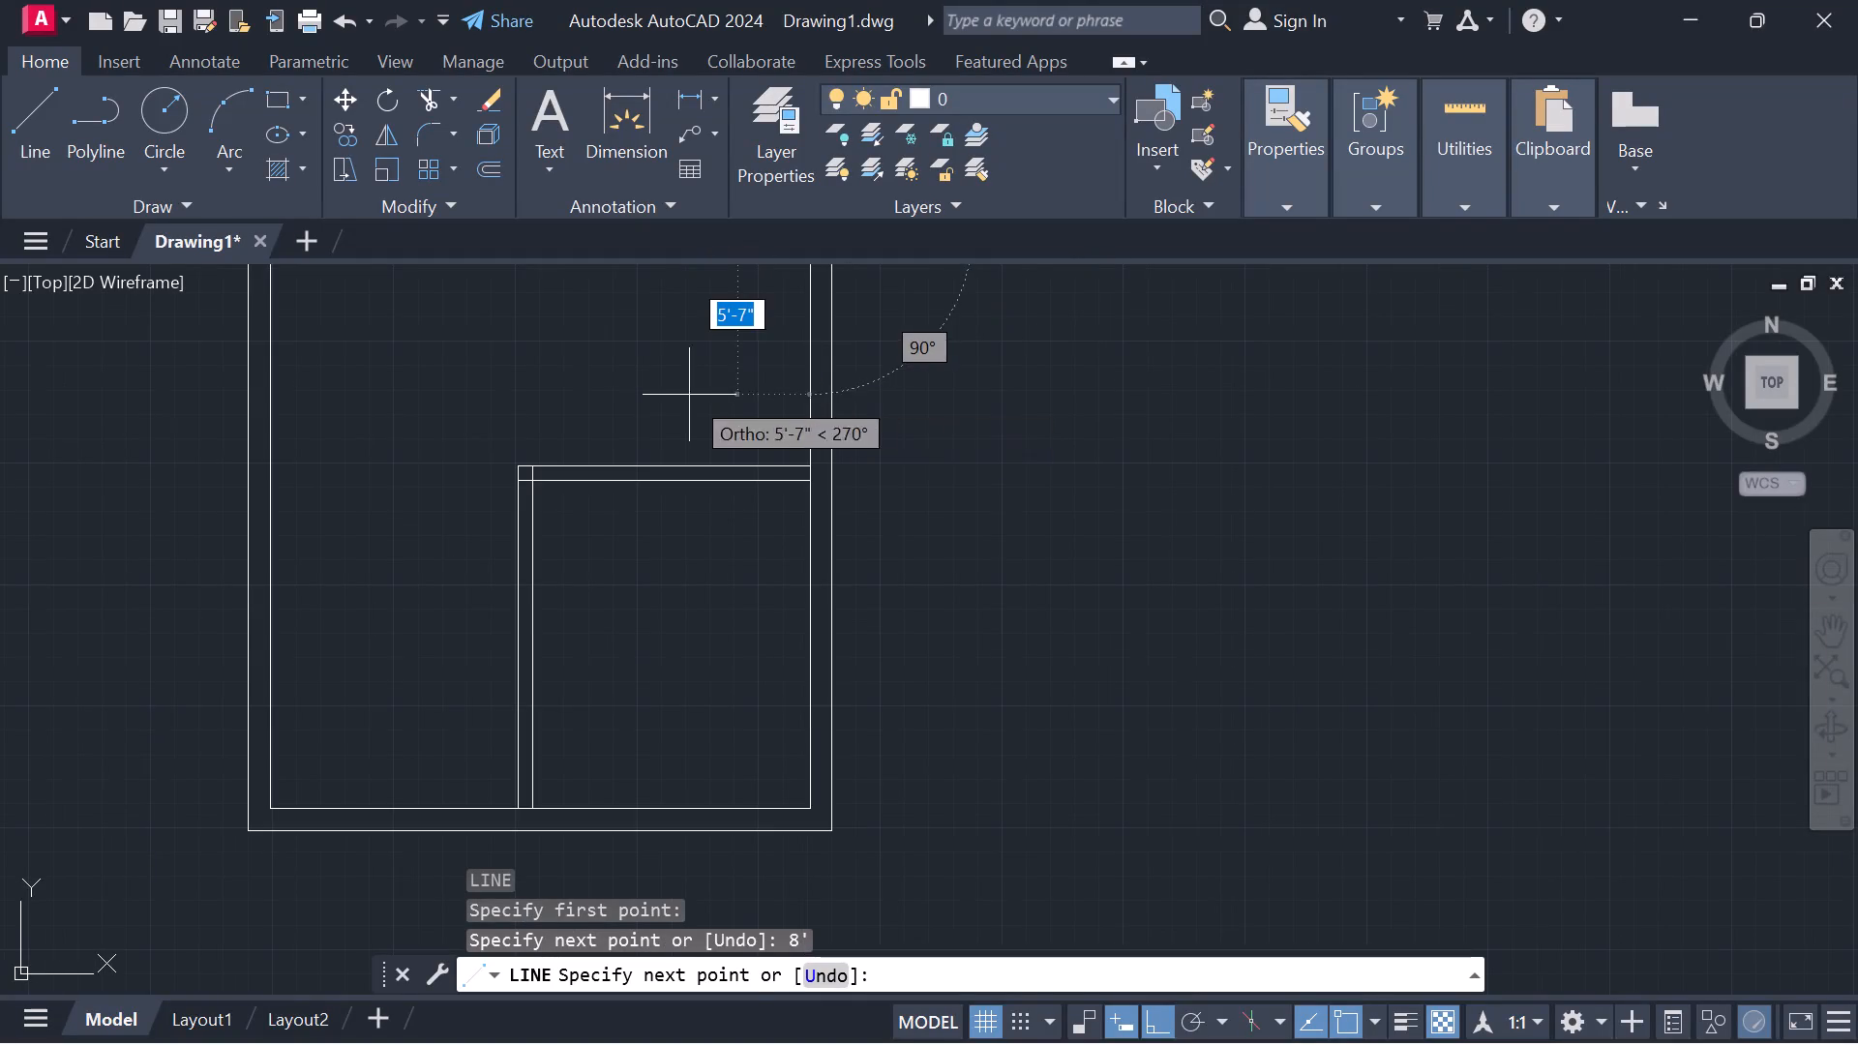
pyautogui.moveTo(593, 372); pyautogui.dragTo(683, 552, button='middle')
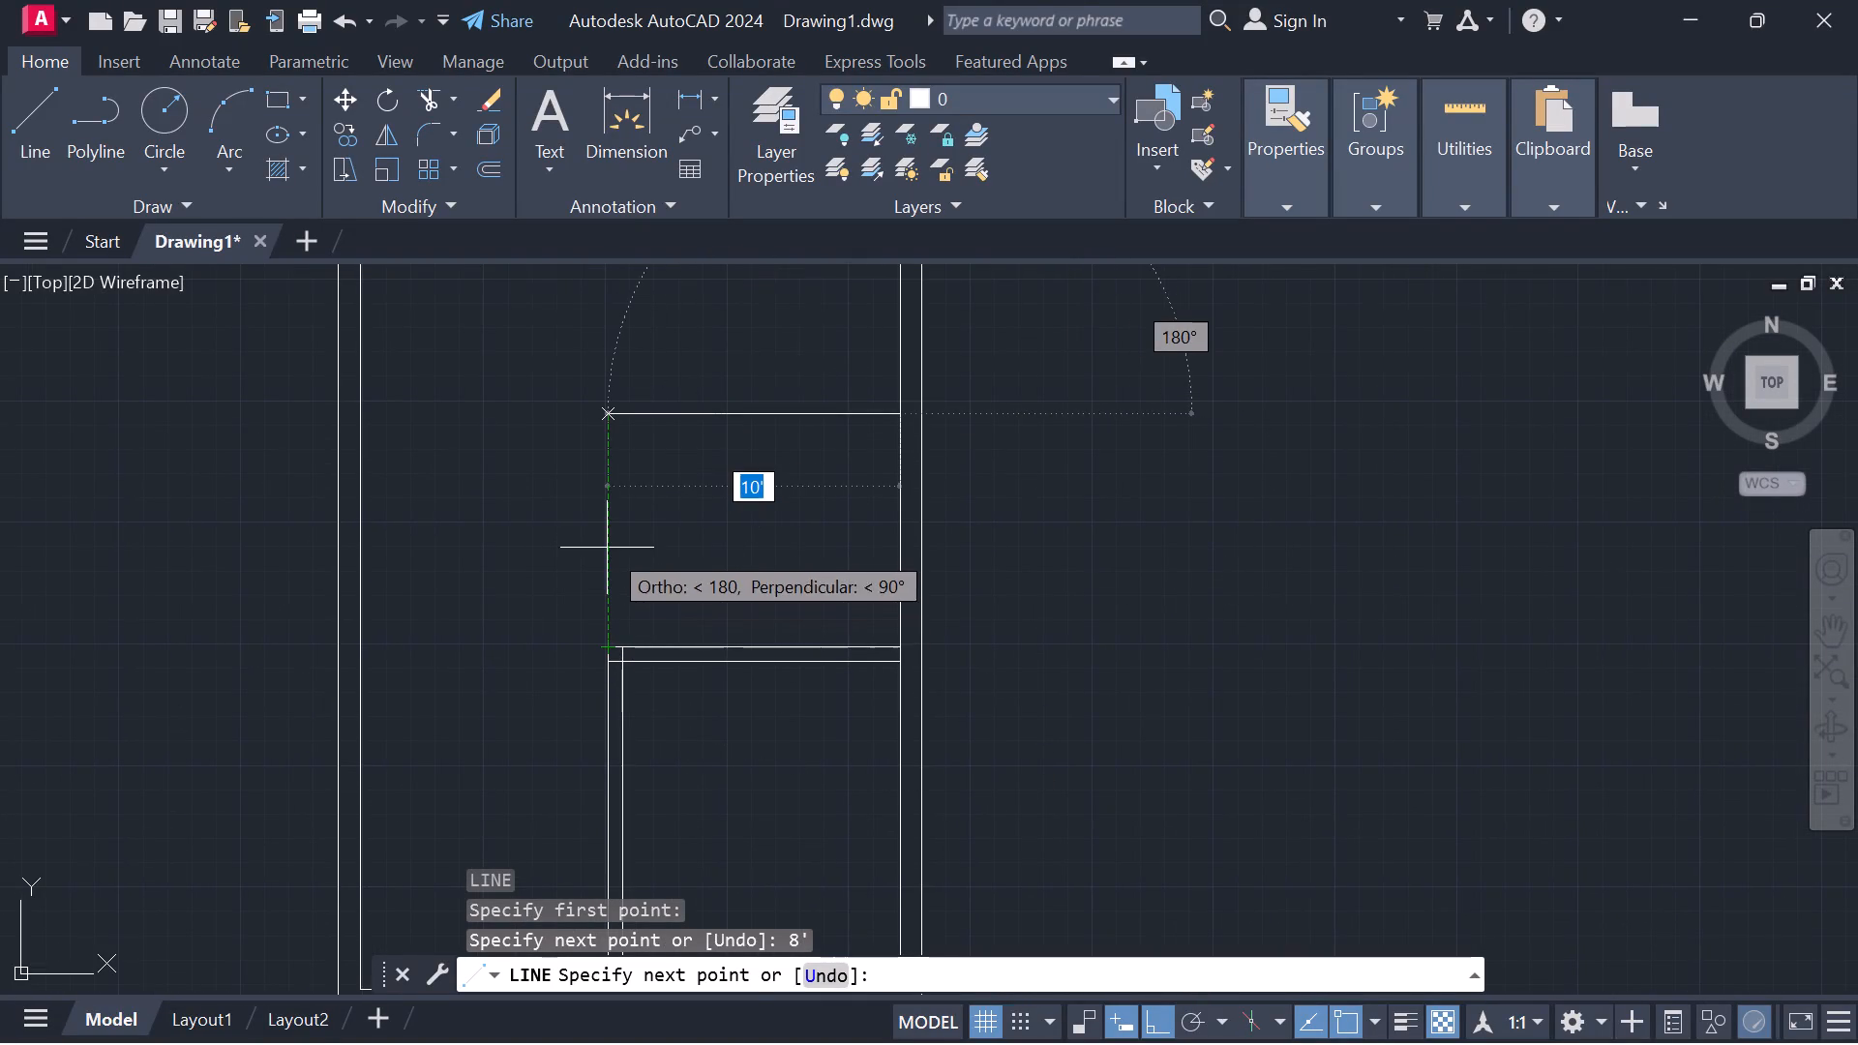
pyautogui.click(607, 548)
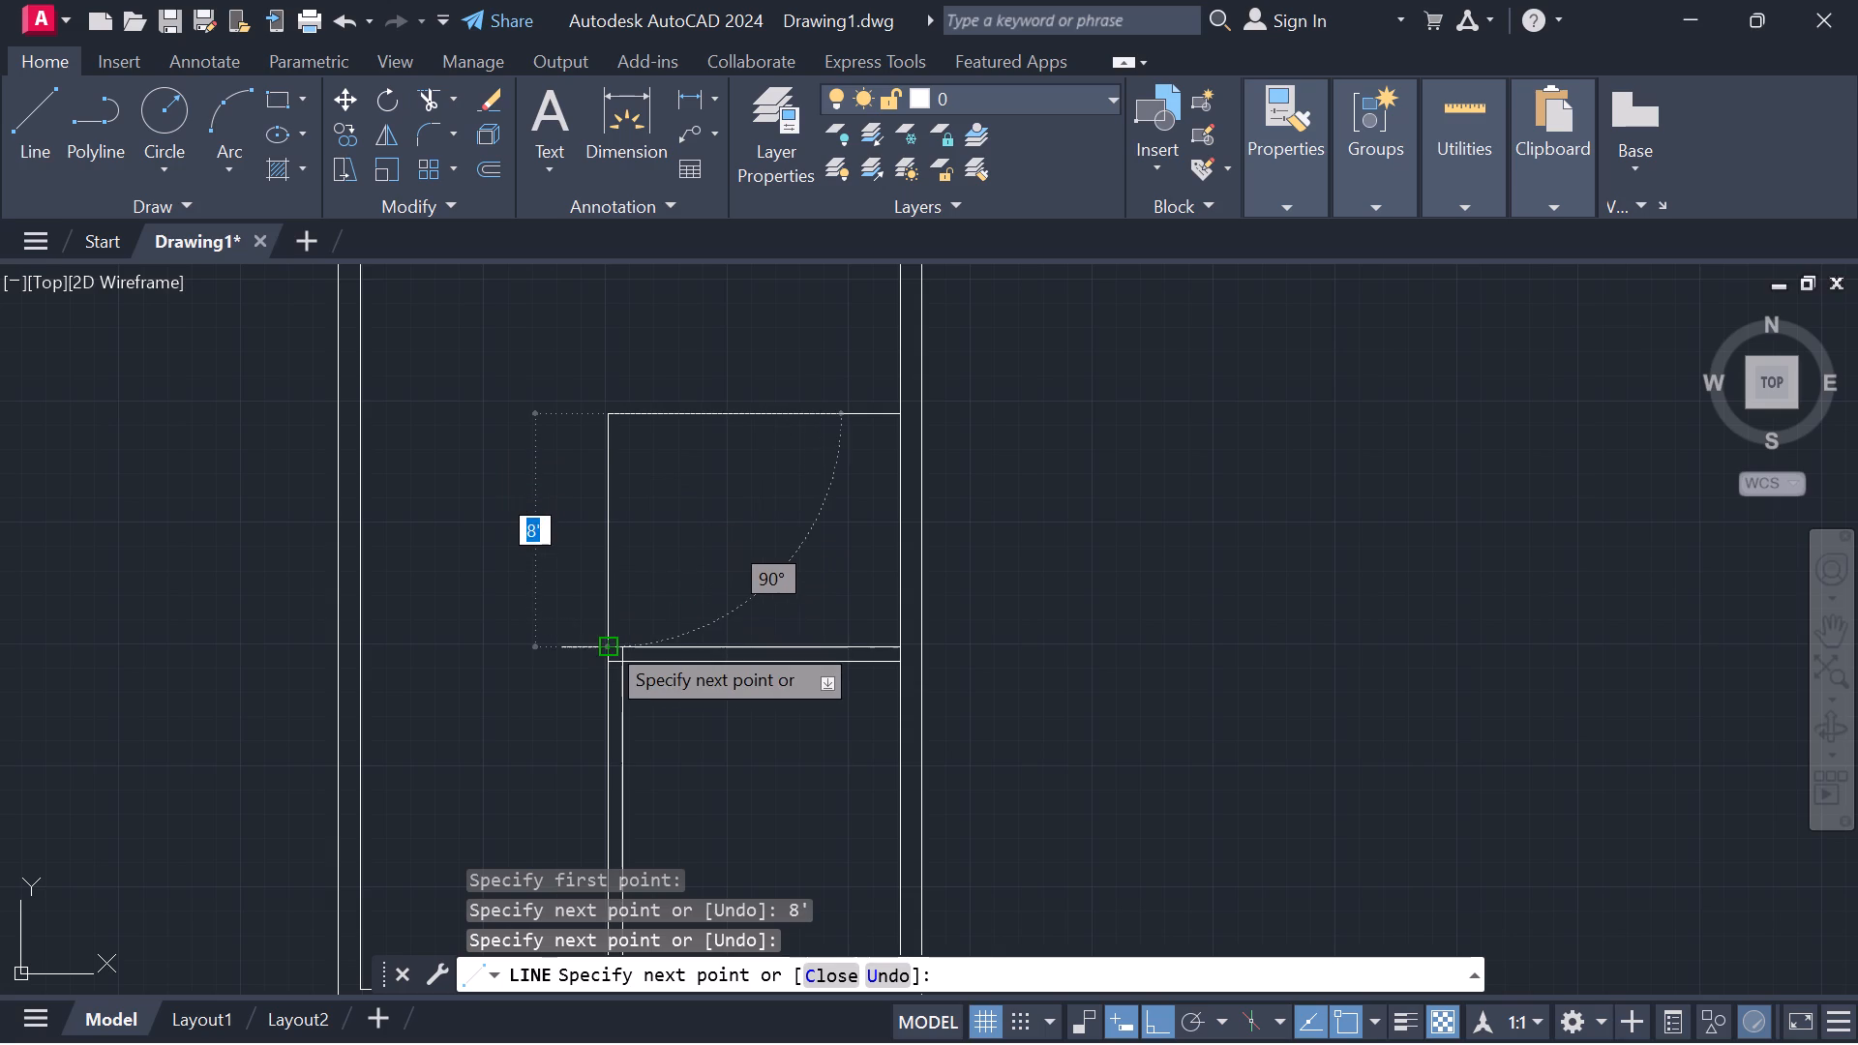
pyautogui.click(605, 641)
pyautogui.press('Escape')
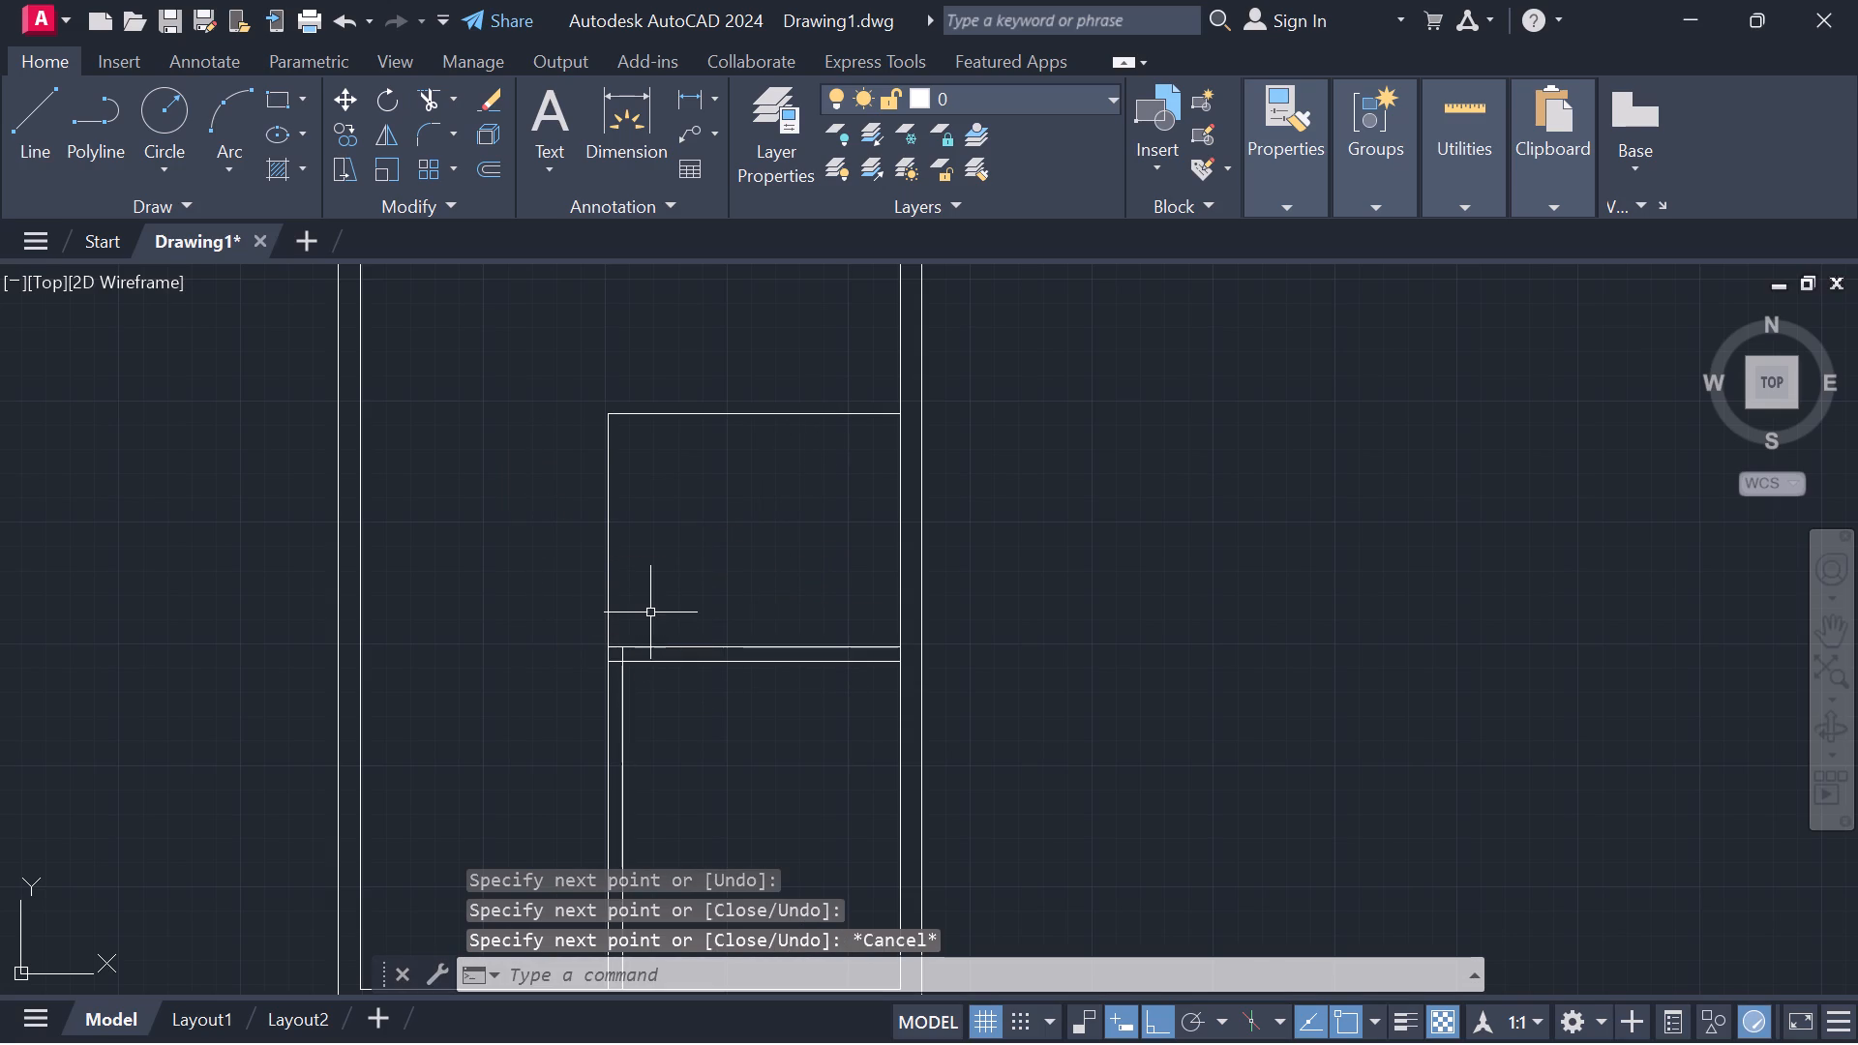
# Extend the lower room's inner vertical partition line up to the top line of the 8' room.
pyautogui.press('e')
pyautogui.press('x')
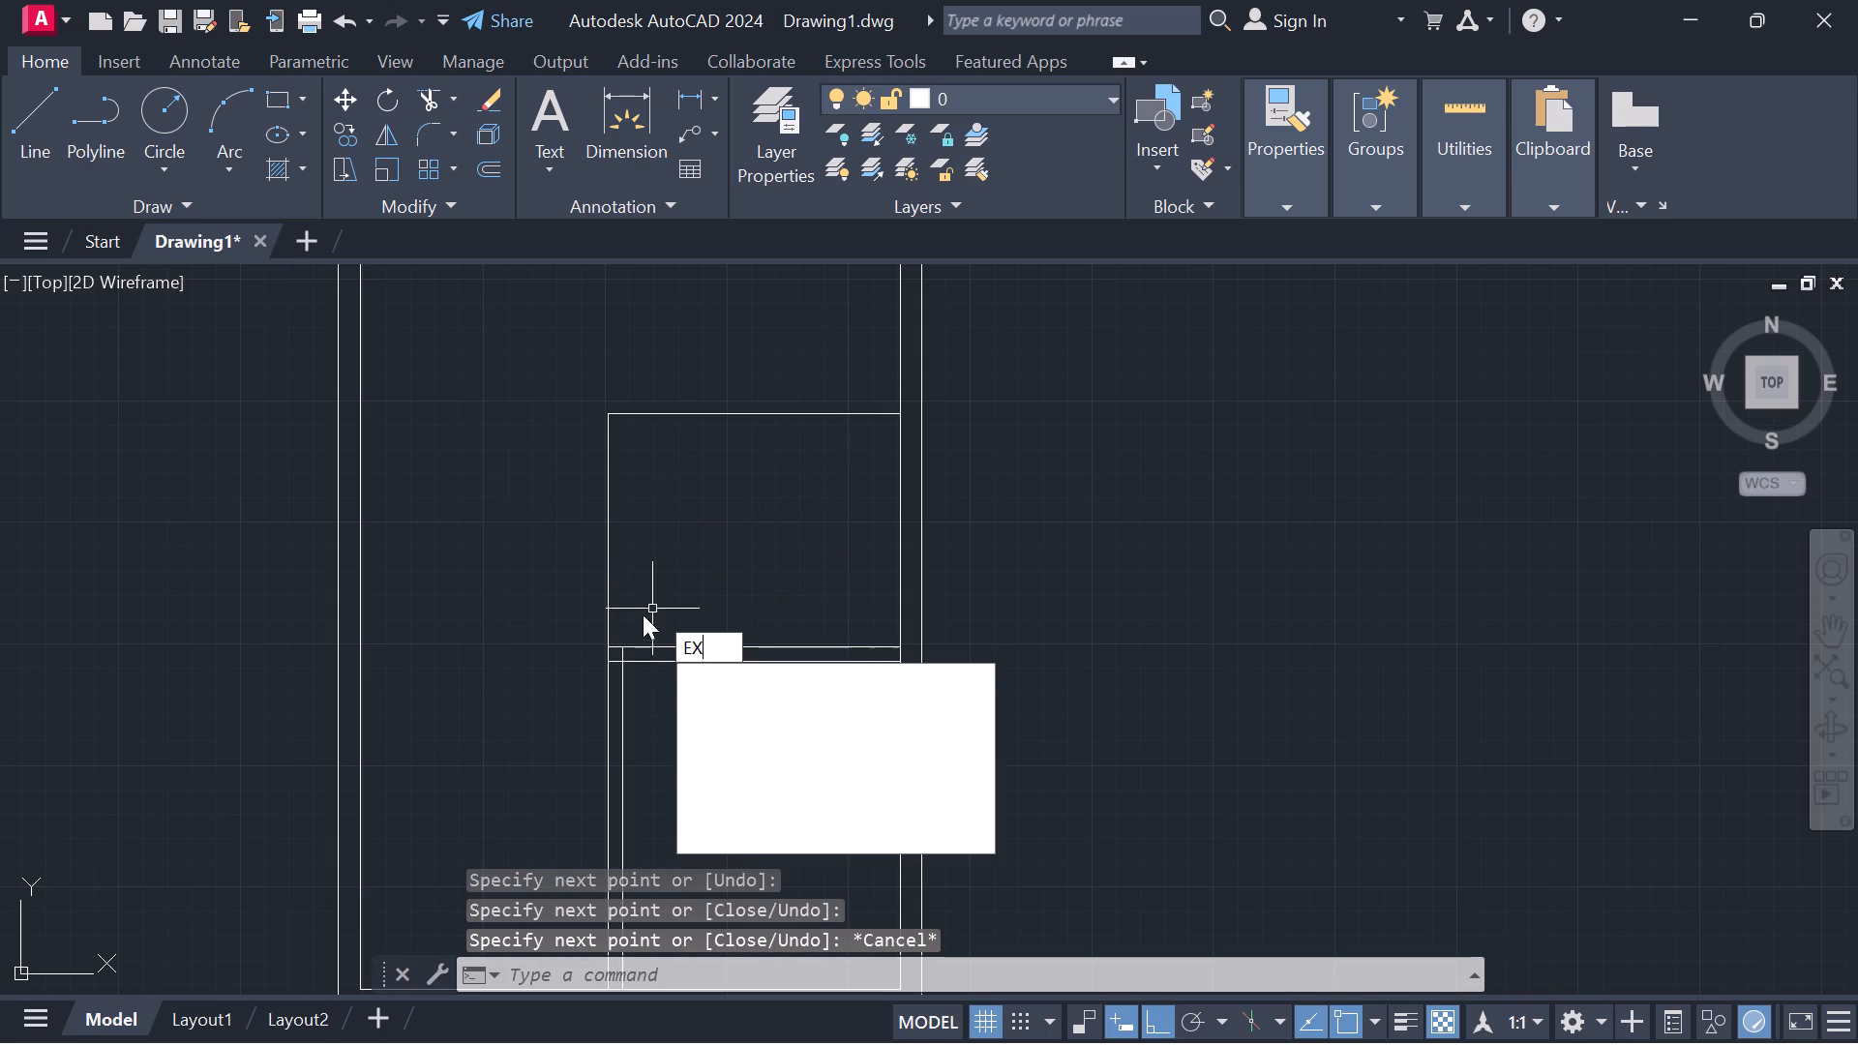
pyautogui.click(714, 672)
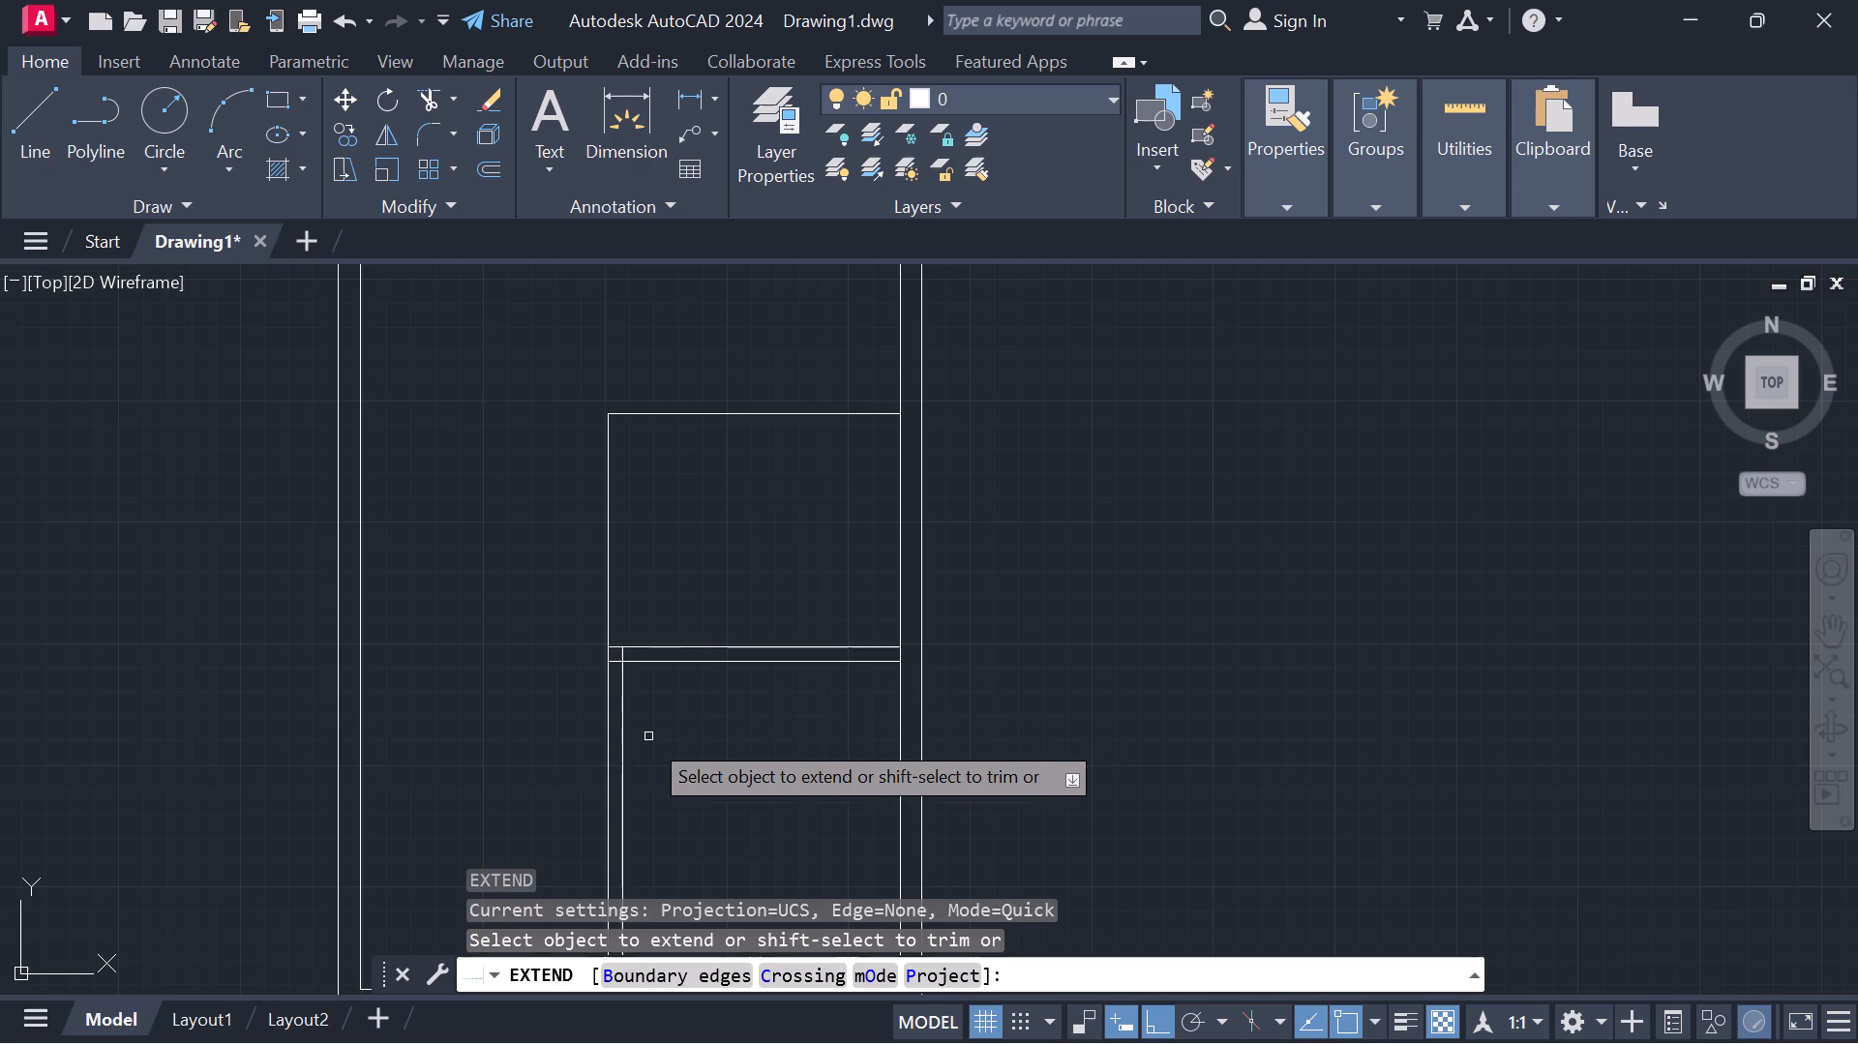
pyautogui.click(618, 749)
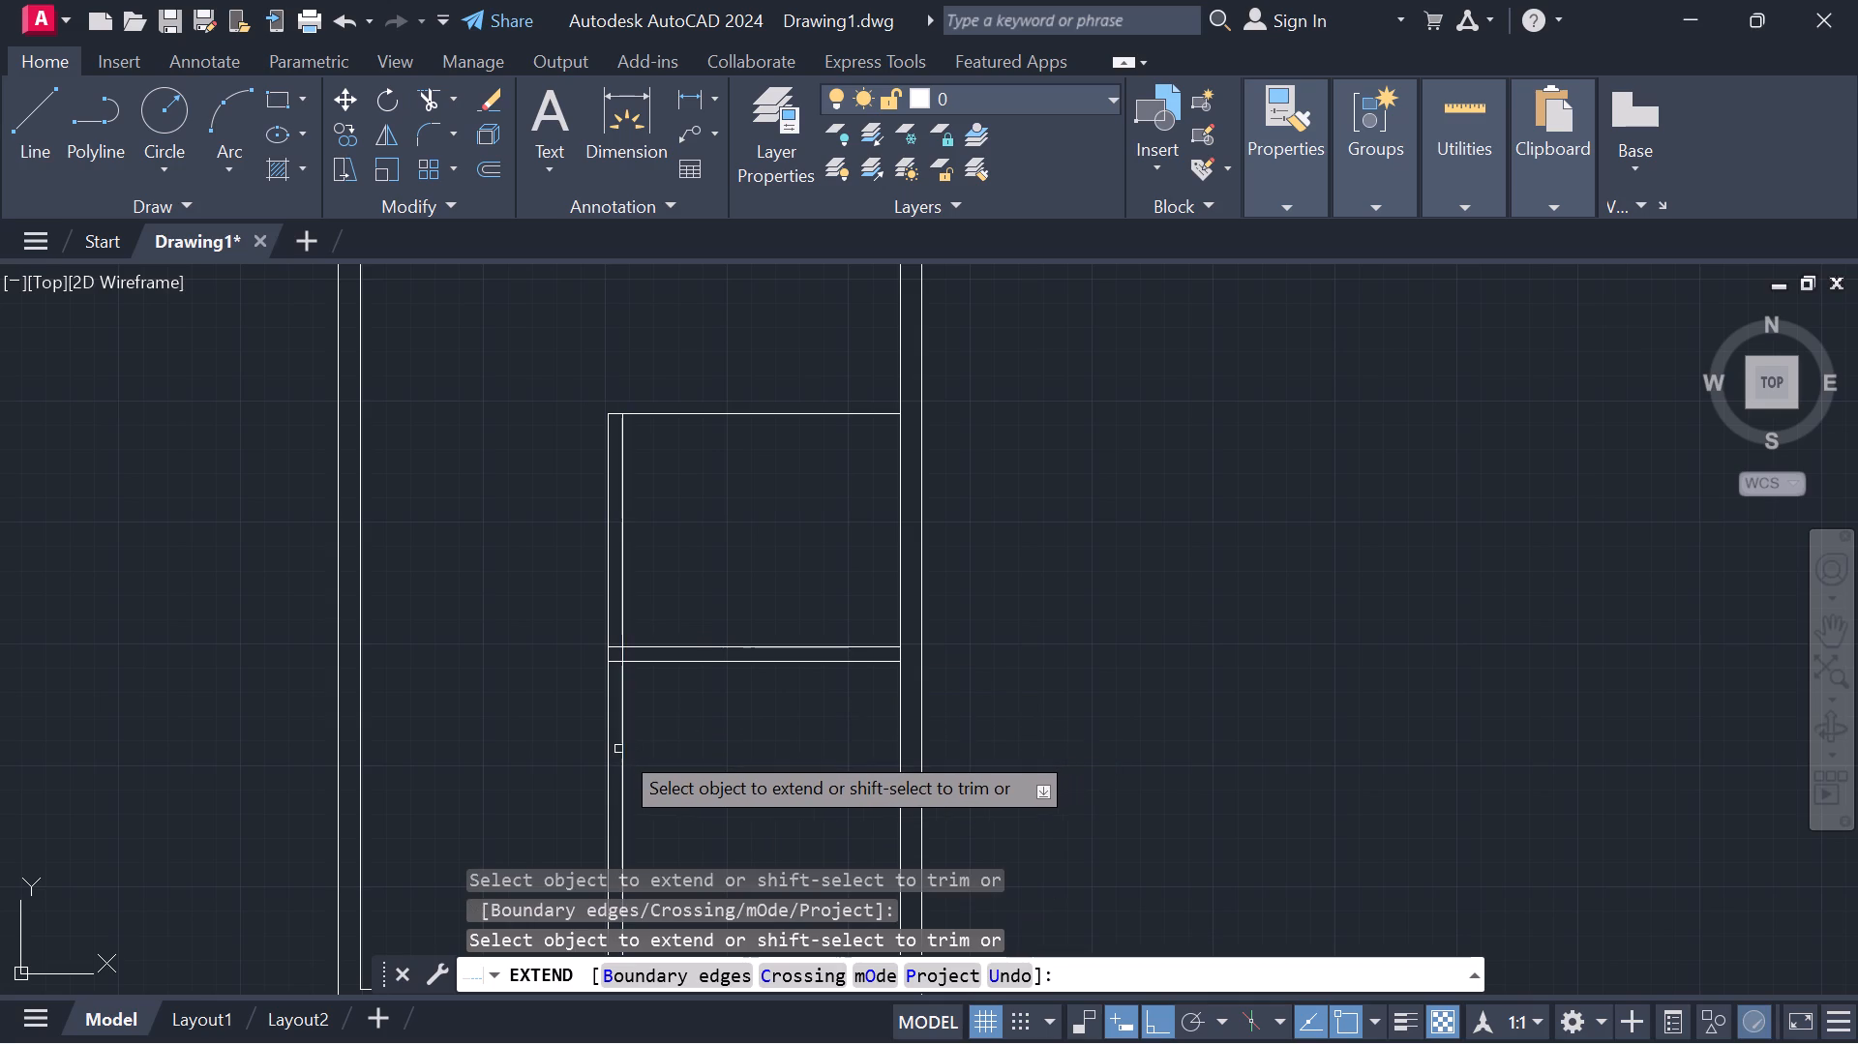
pyautogui.press('Escape')
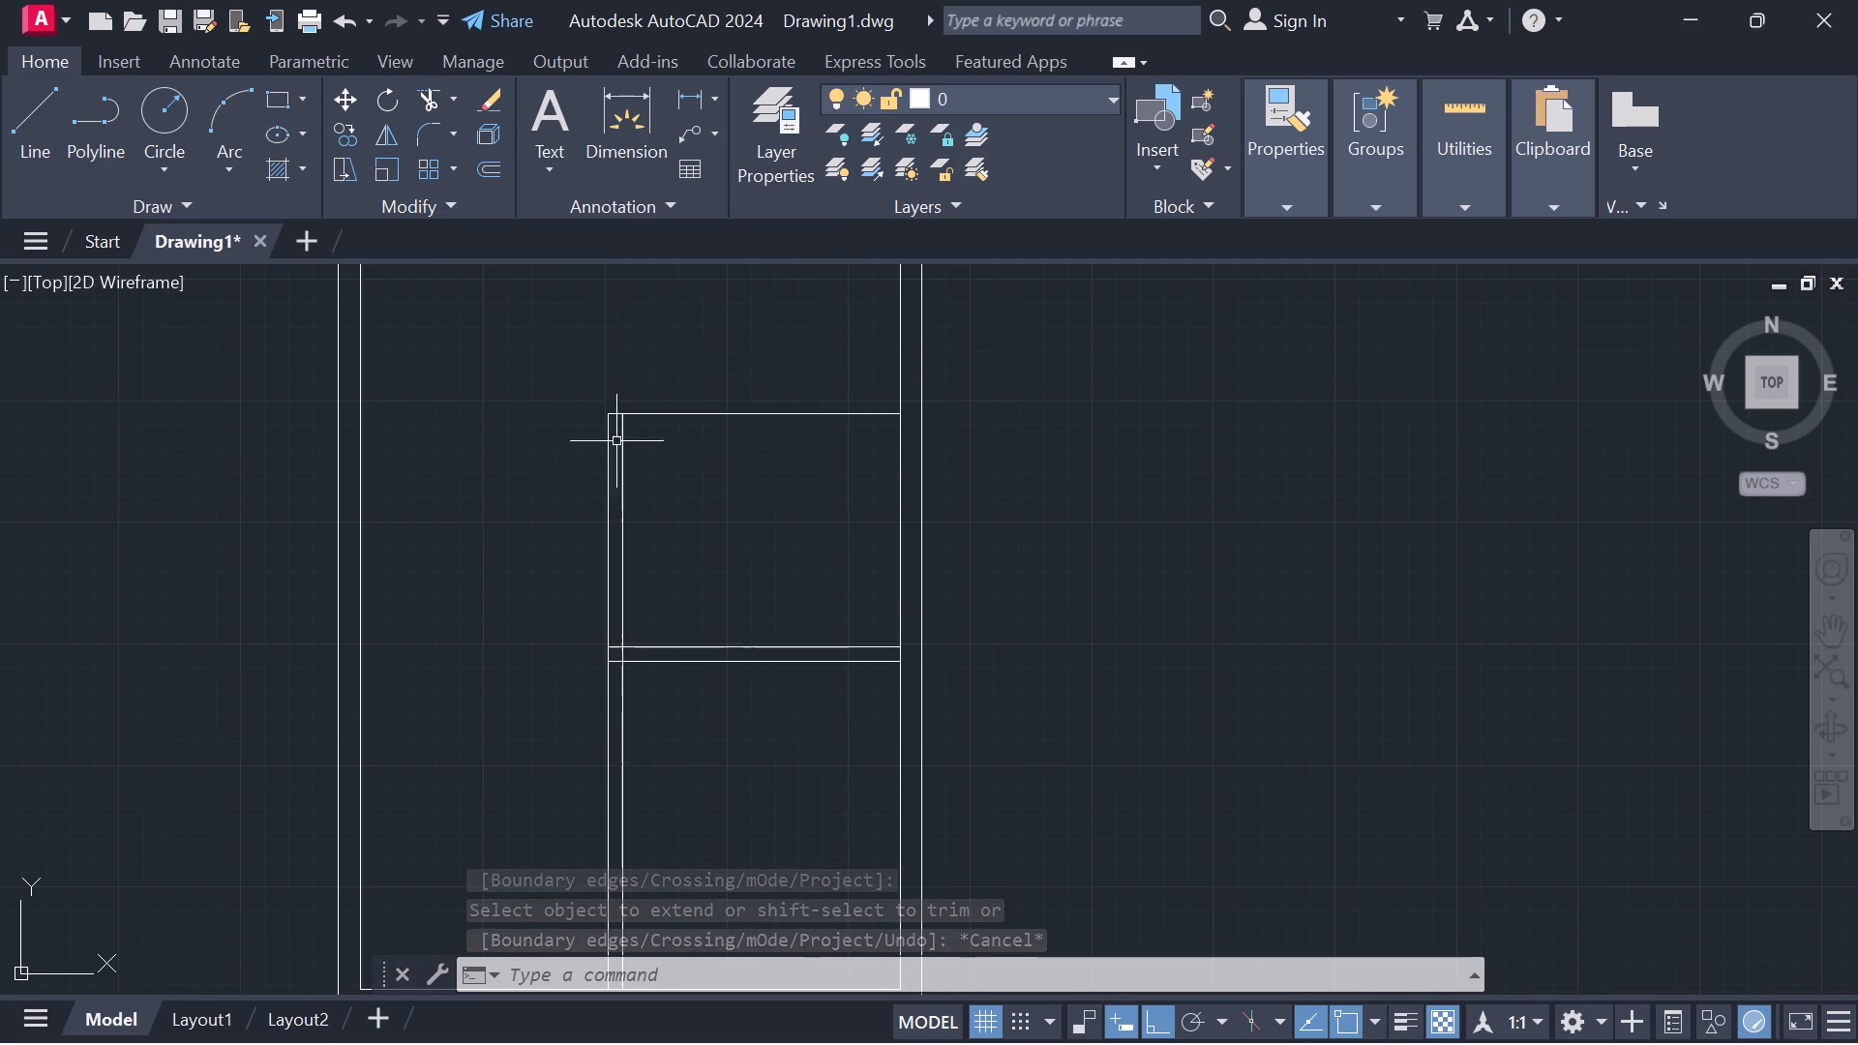
# Offset the top line of the 8' room 6" downward to form the partition thickness.
pyautogui.click(492, 165)
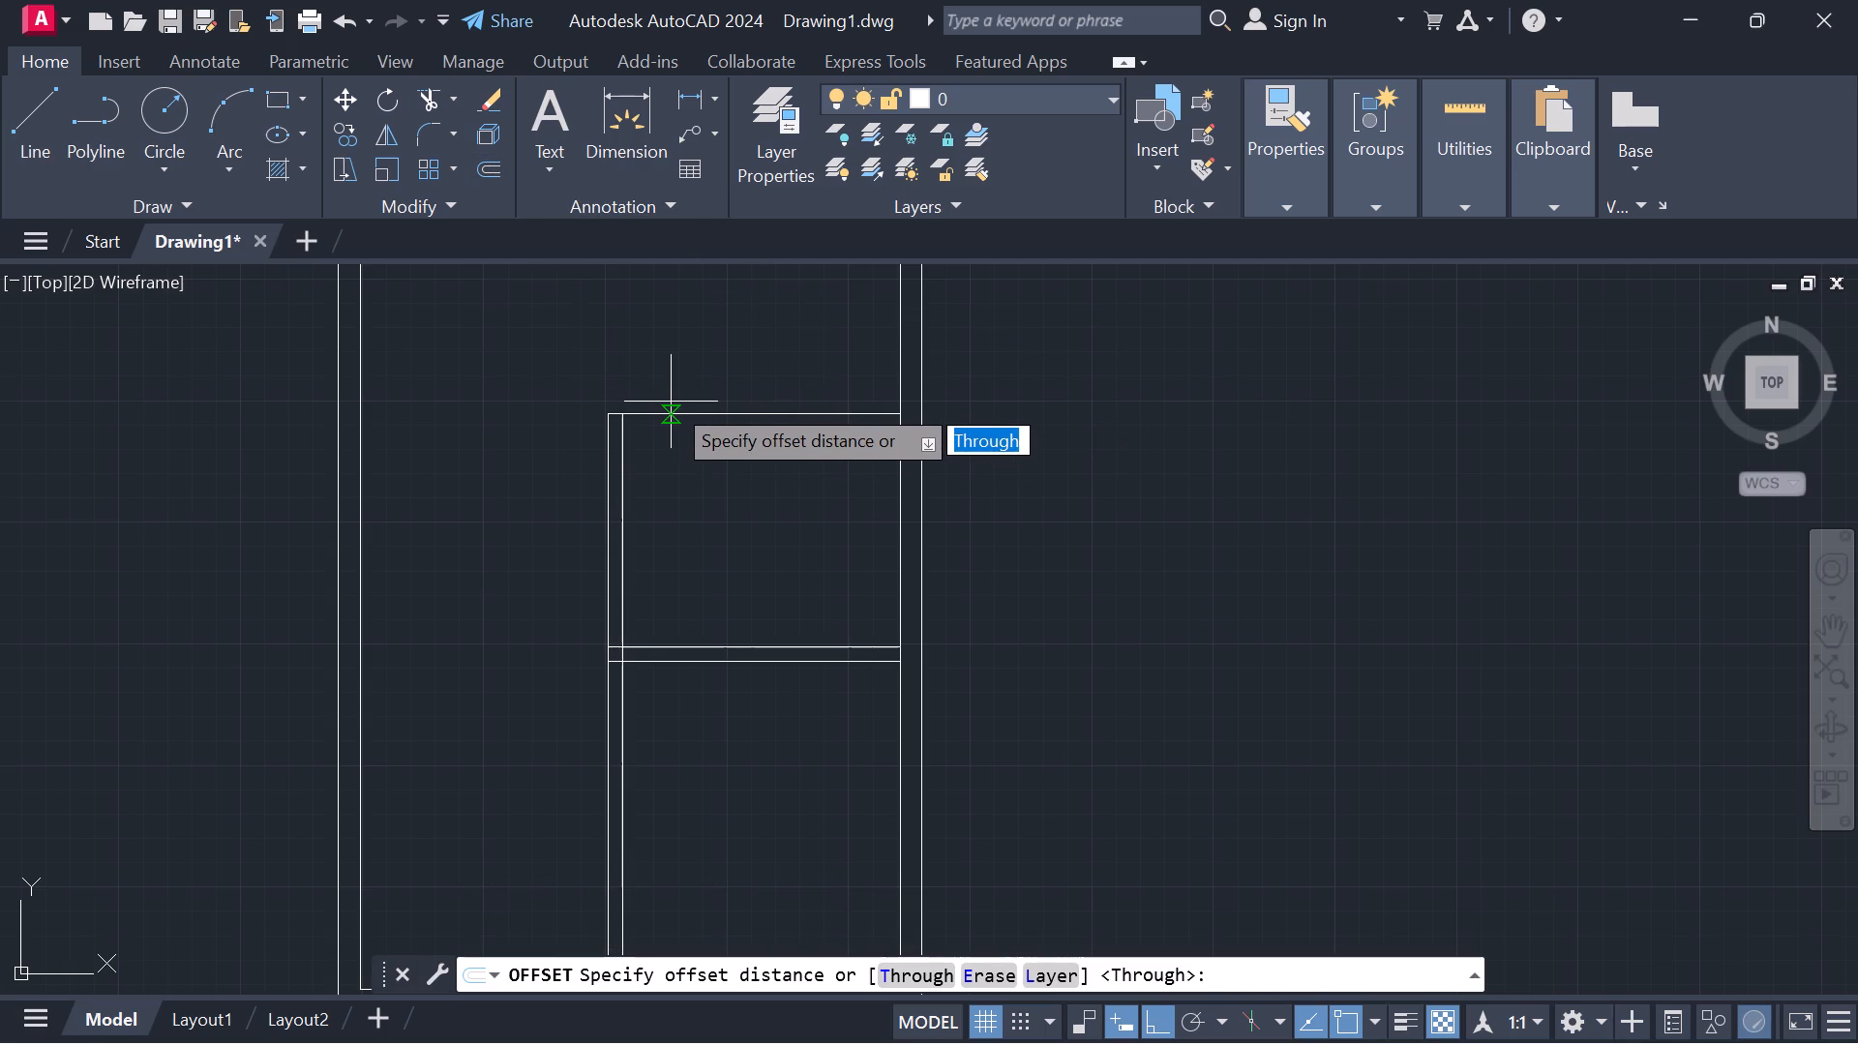
pyautogui.moveTo(682, 407); pyautogui.dragTo(702, 407)
pyautogui.click(799, 392)
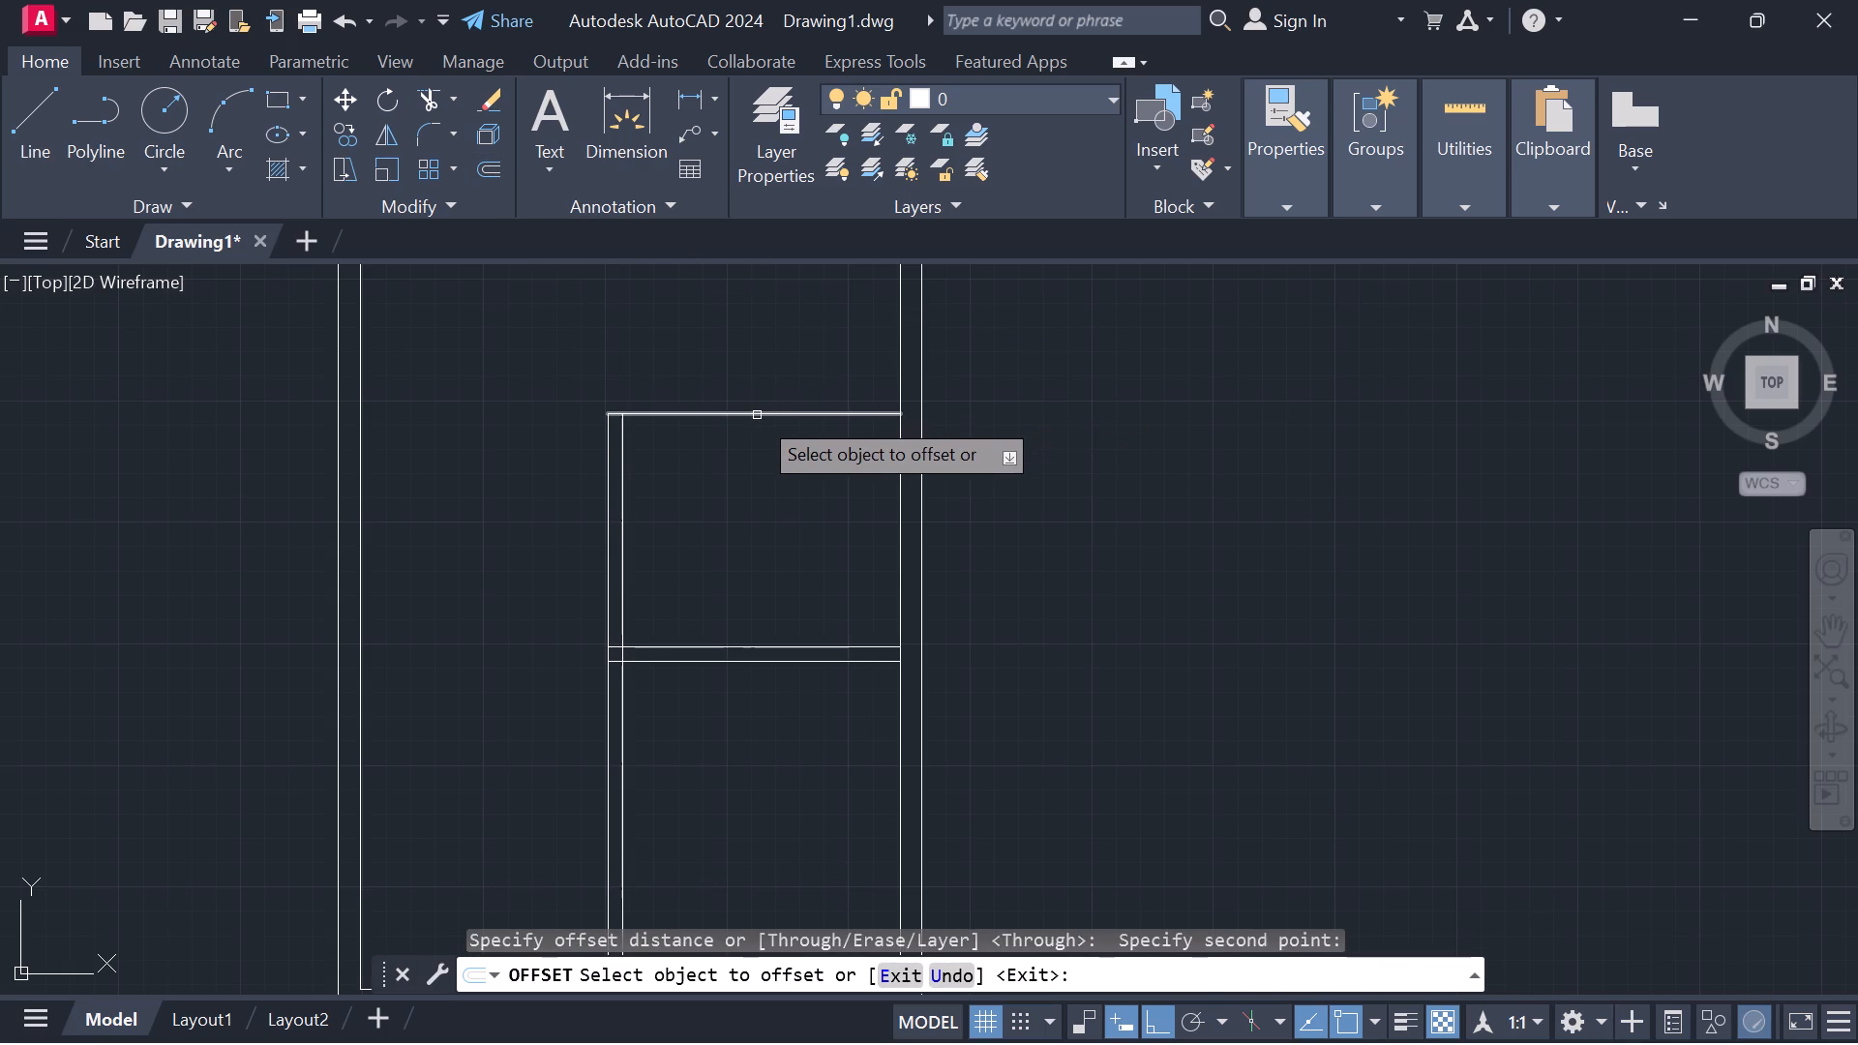
pyautogui.click(757, 415)
pyautogui.press('6')
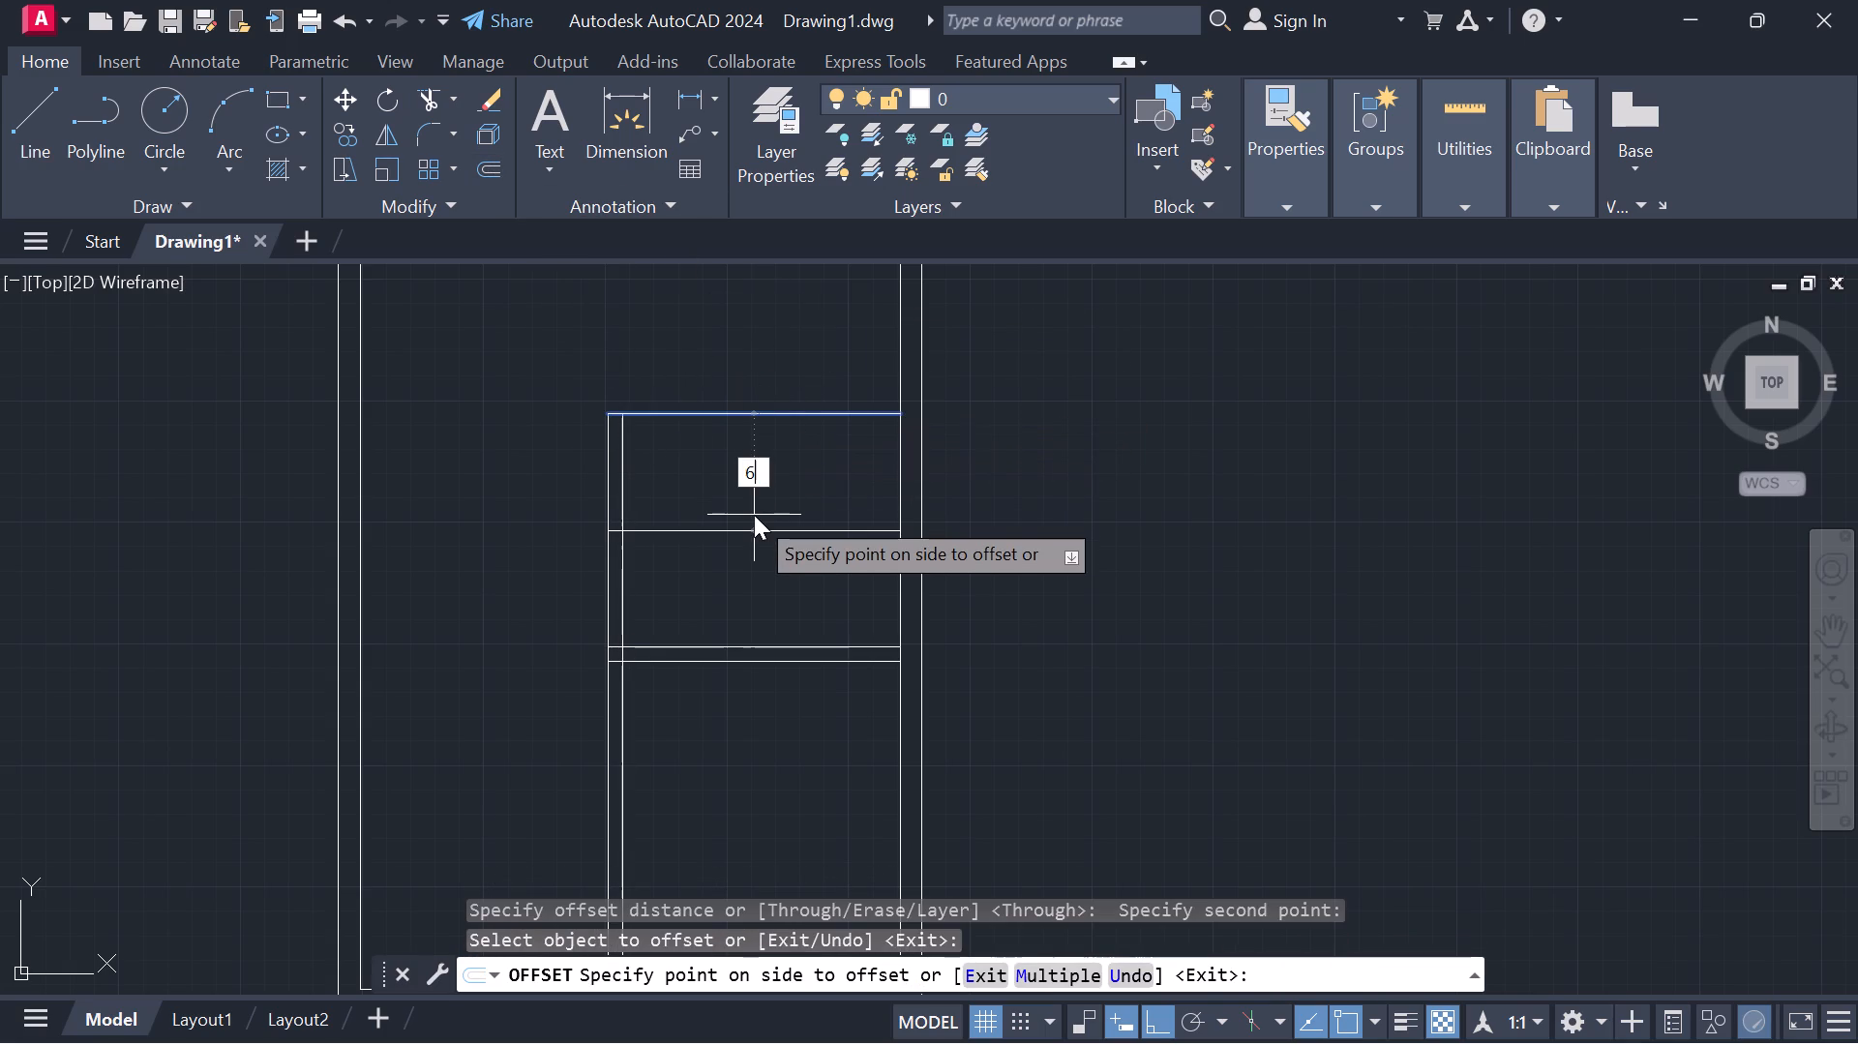
pyautogui.hotkey('shift', '"')
pyautogui.press('Return')
pyautogui.press('Escape')
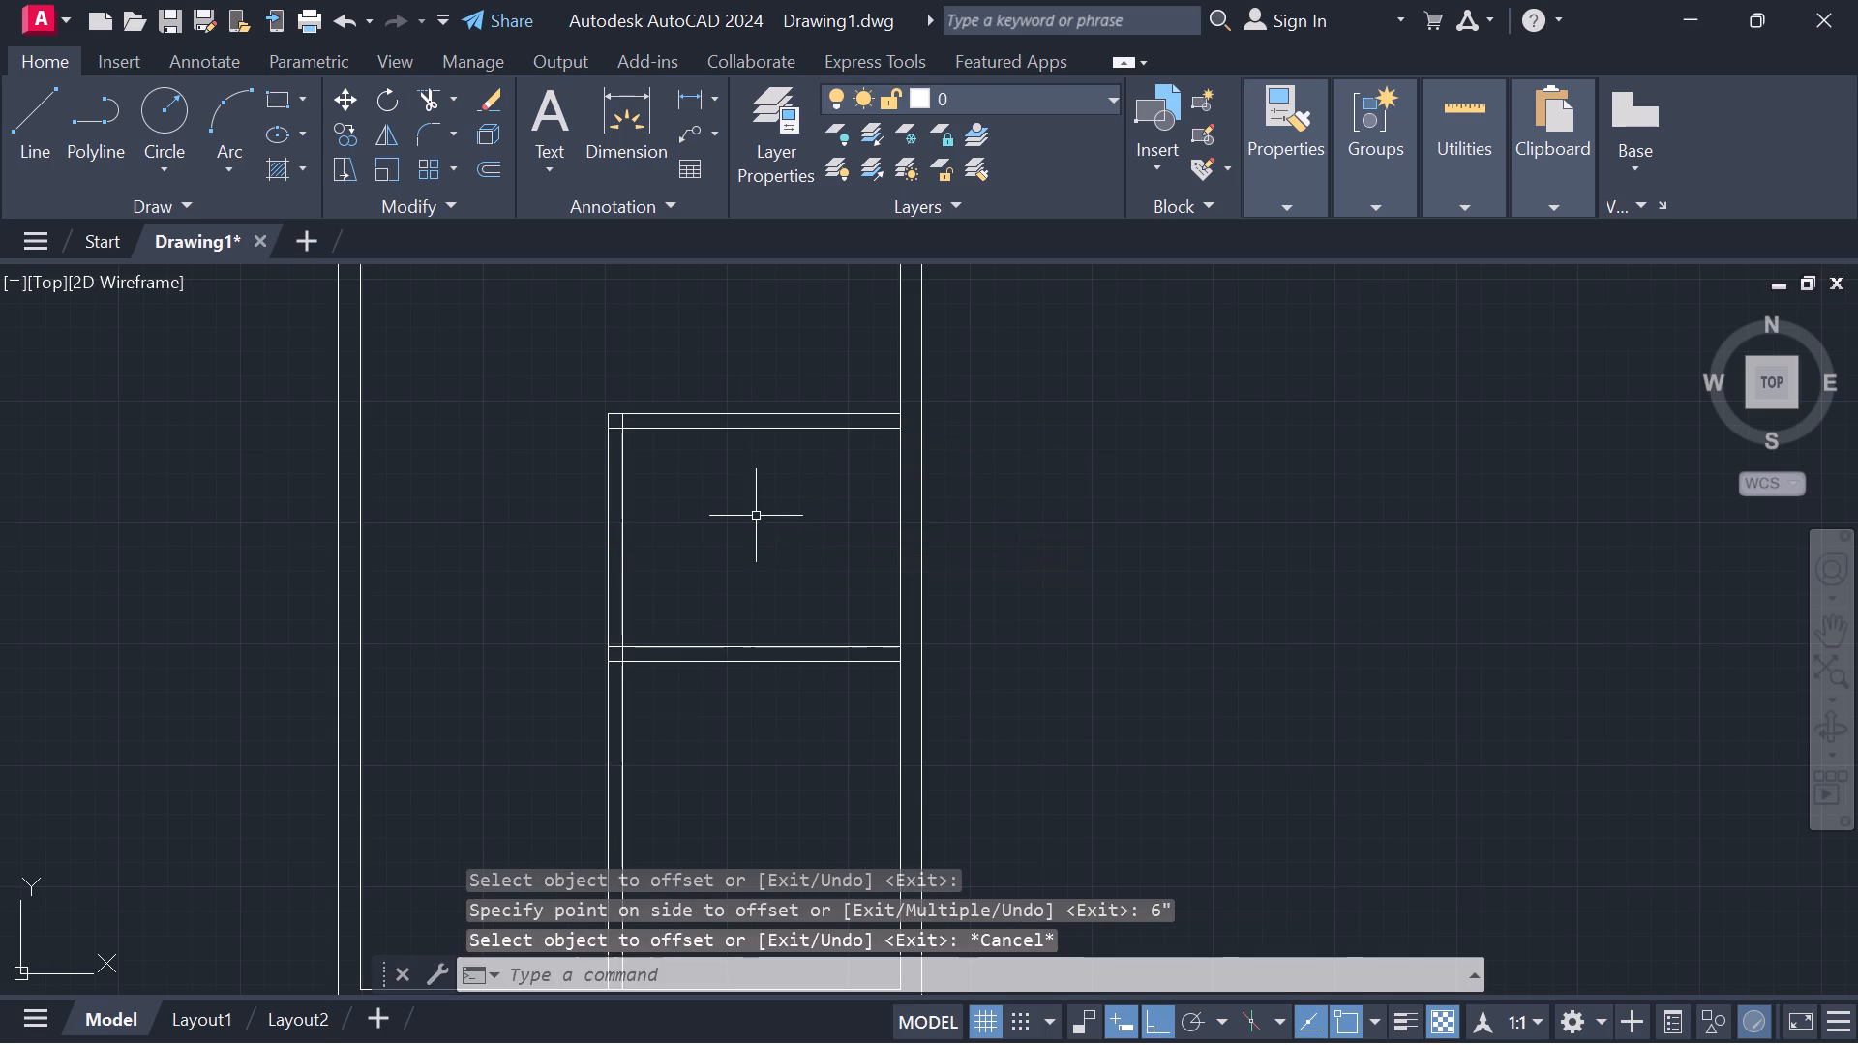
# Draw lines from the 8' room's upper-right corner at the inner wall face: 9' up, 10' left, and down to its upper-left corner.
pyautogui.moveTo(797, 498); pyautogui.dragTo(753, 871, button='middle')
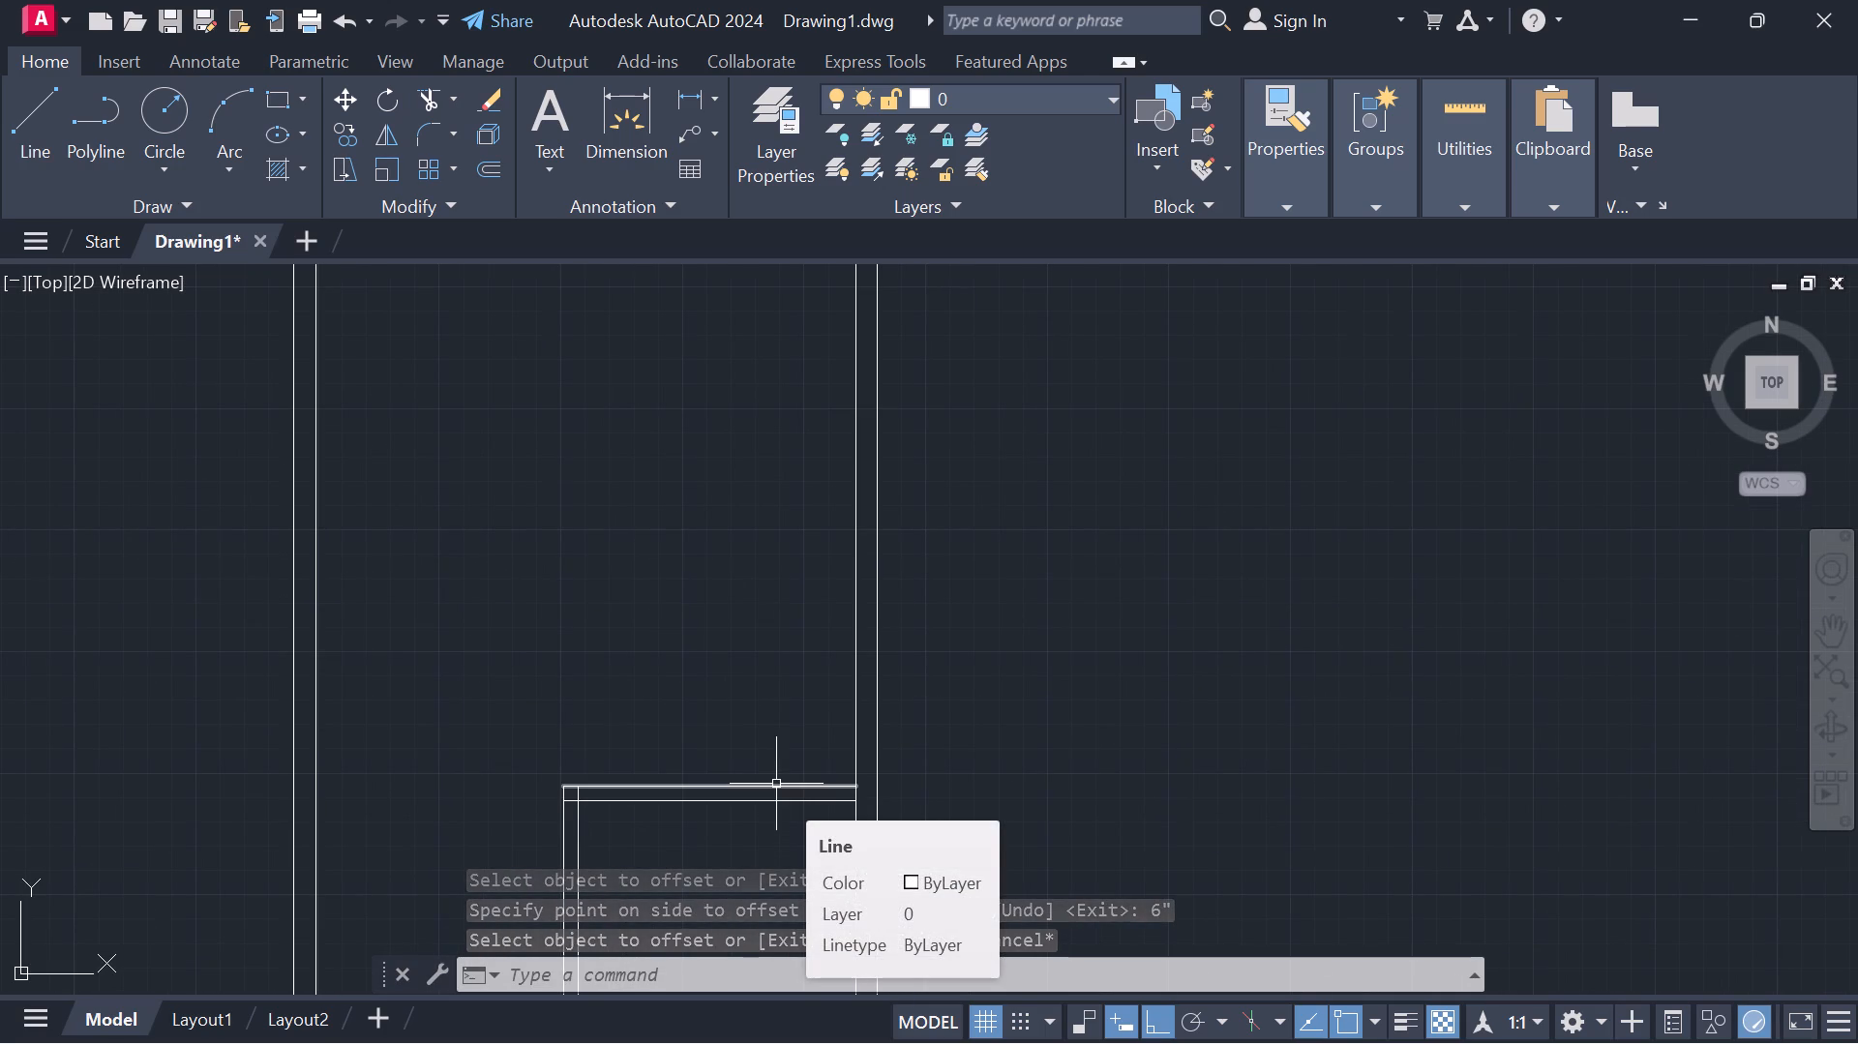
pyautogui.write('L')
pyautogui.press('space')
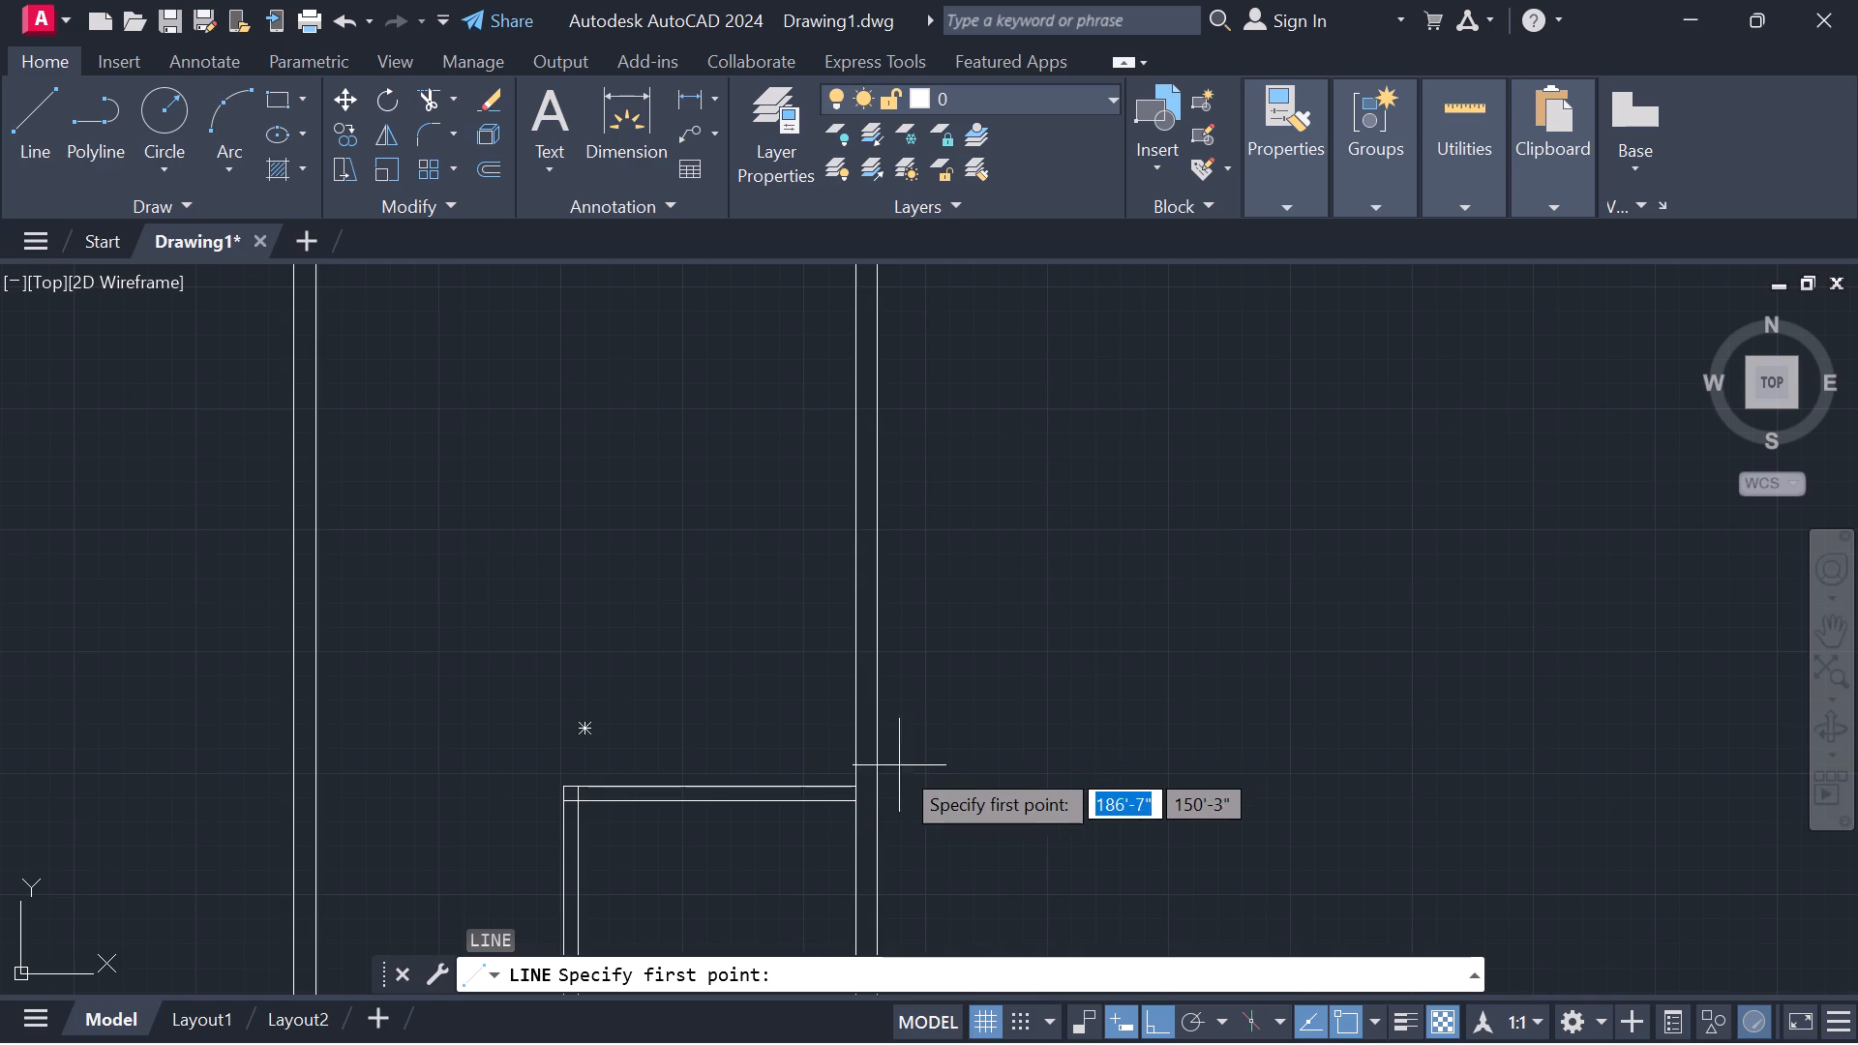
pyautogui.click(855, 787)
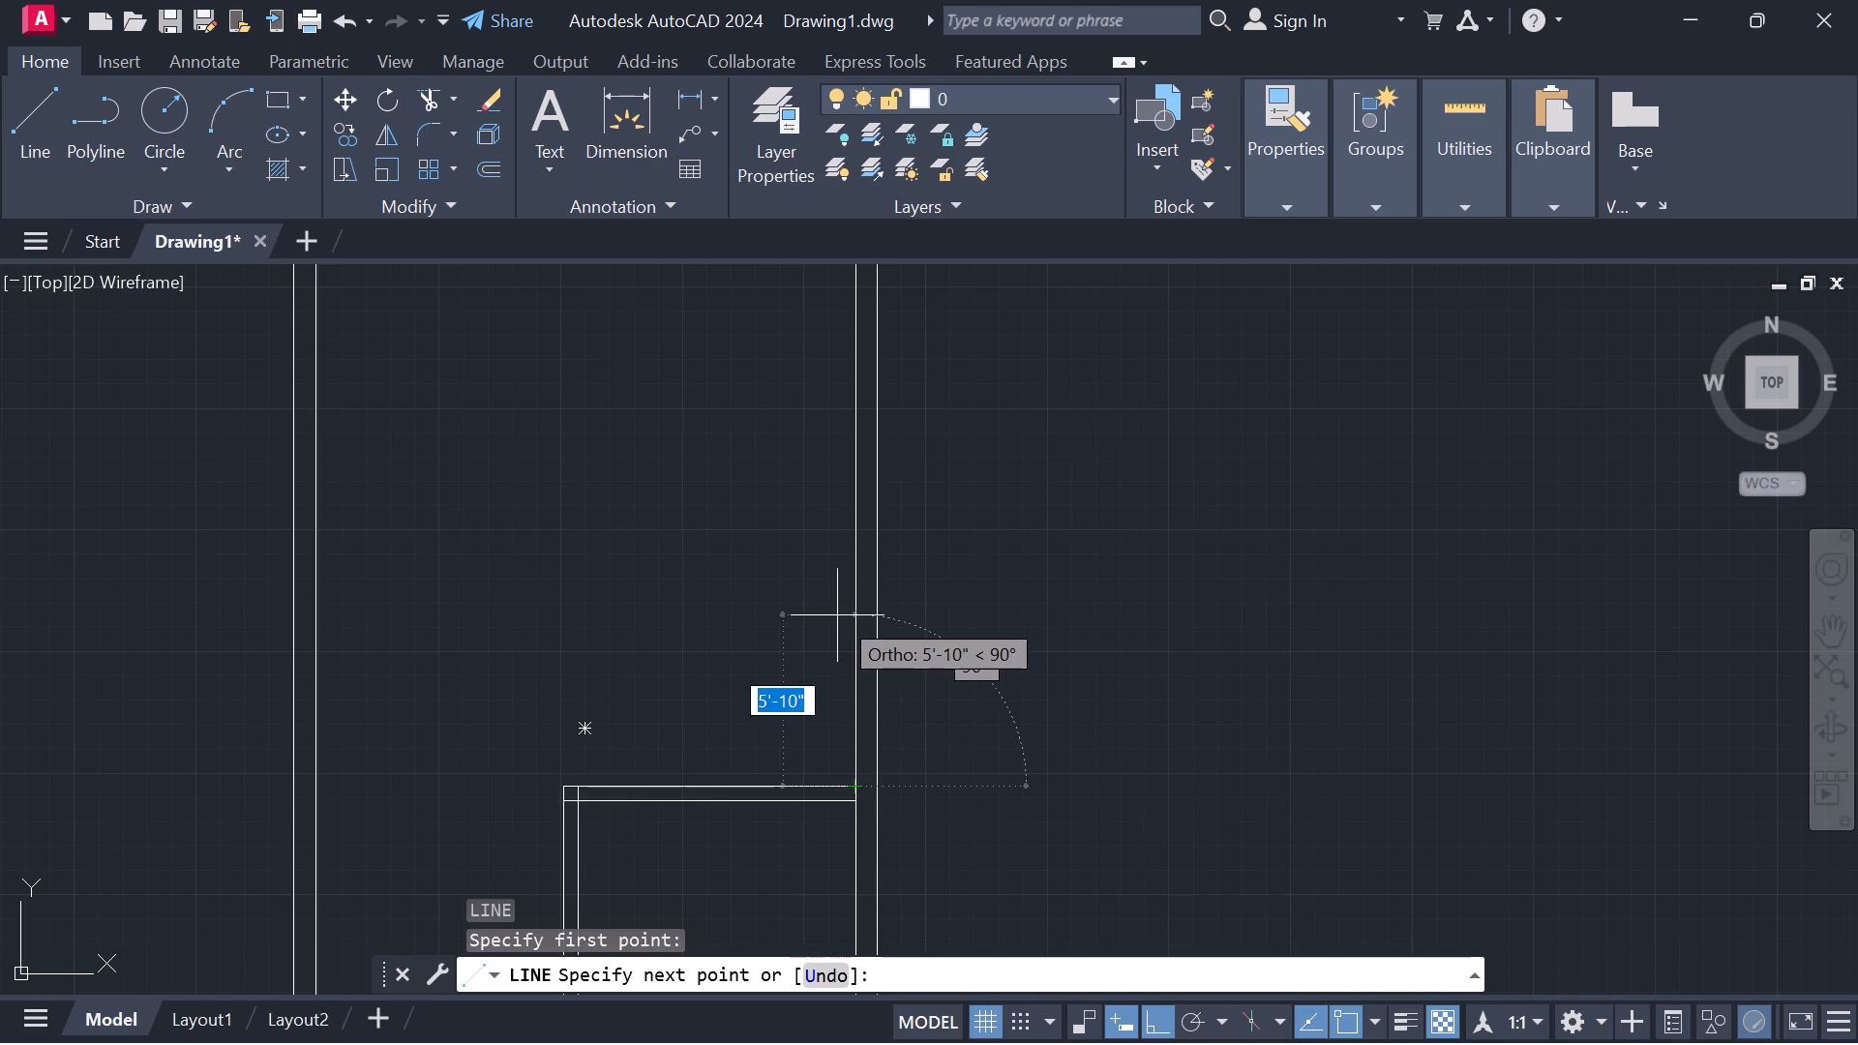
pyautogui.press('9')
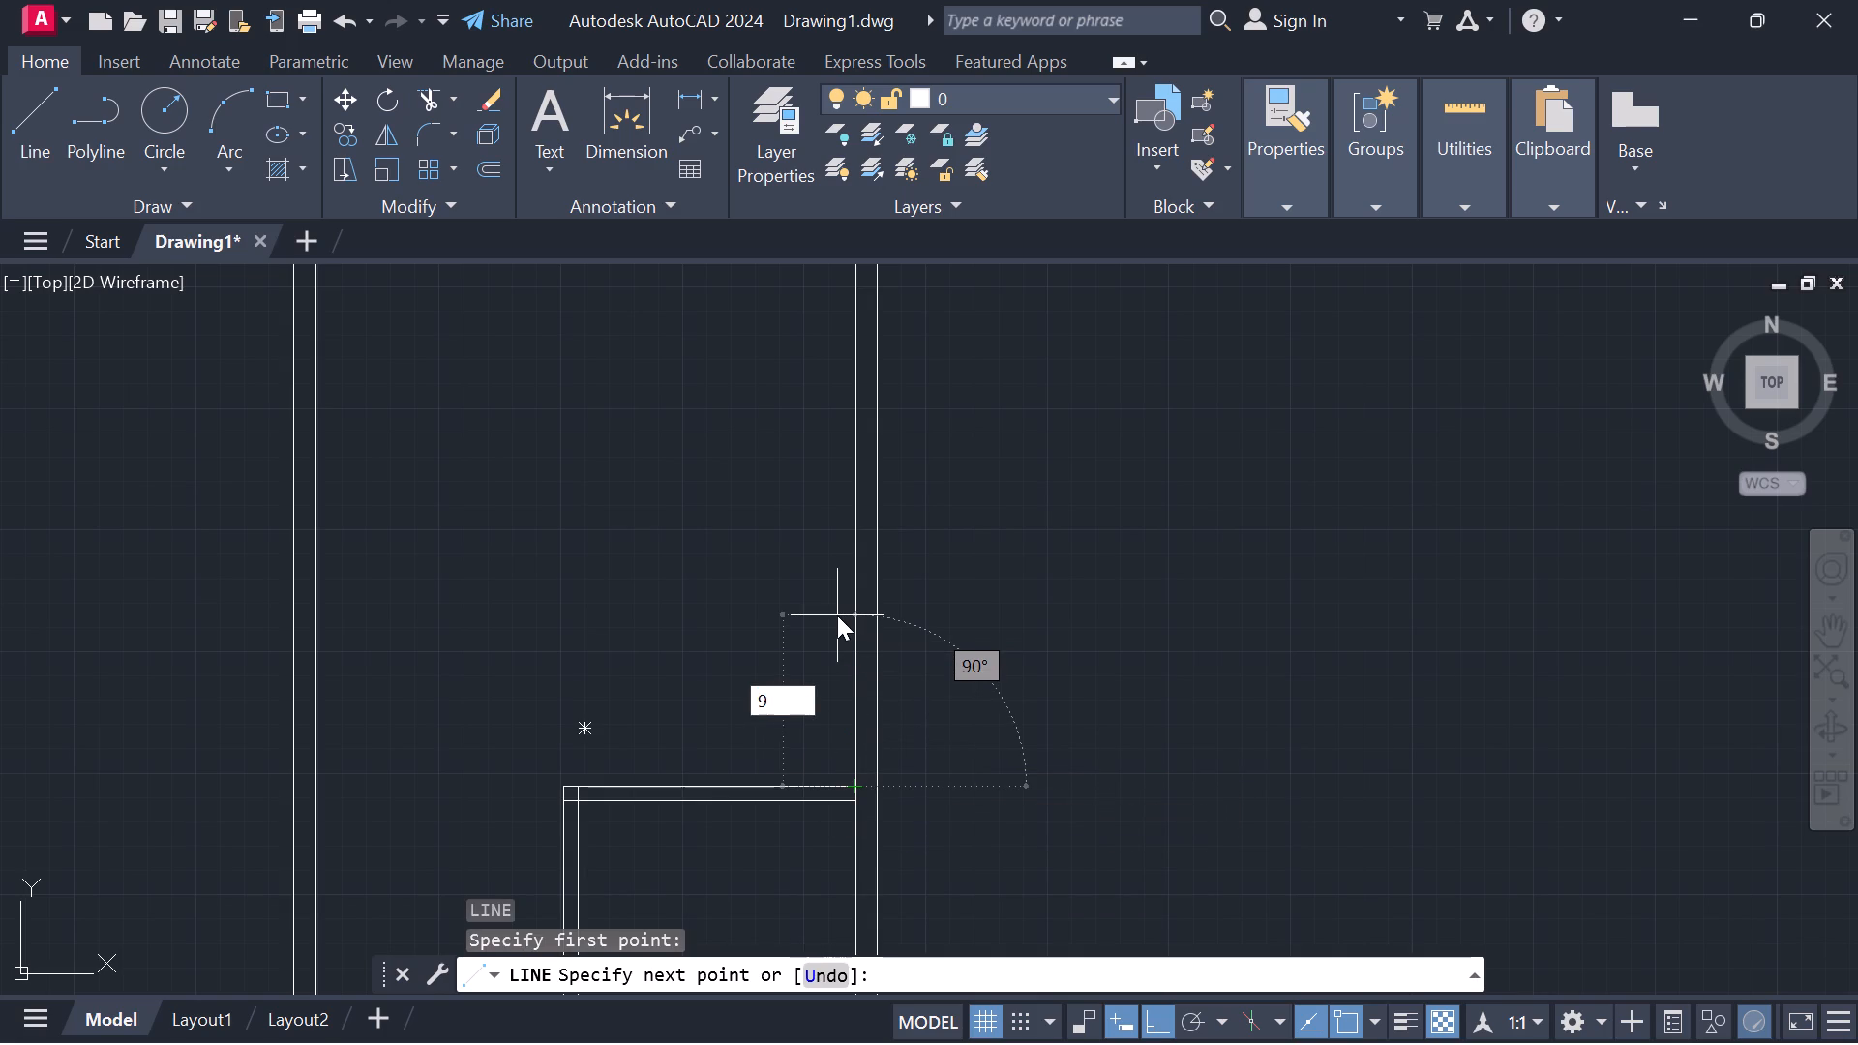
pyautogui.press("'")
pyautogui.press('Return')
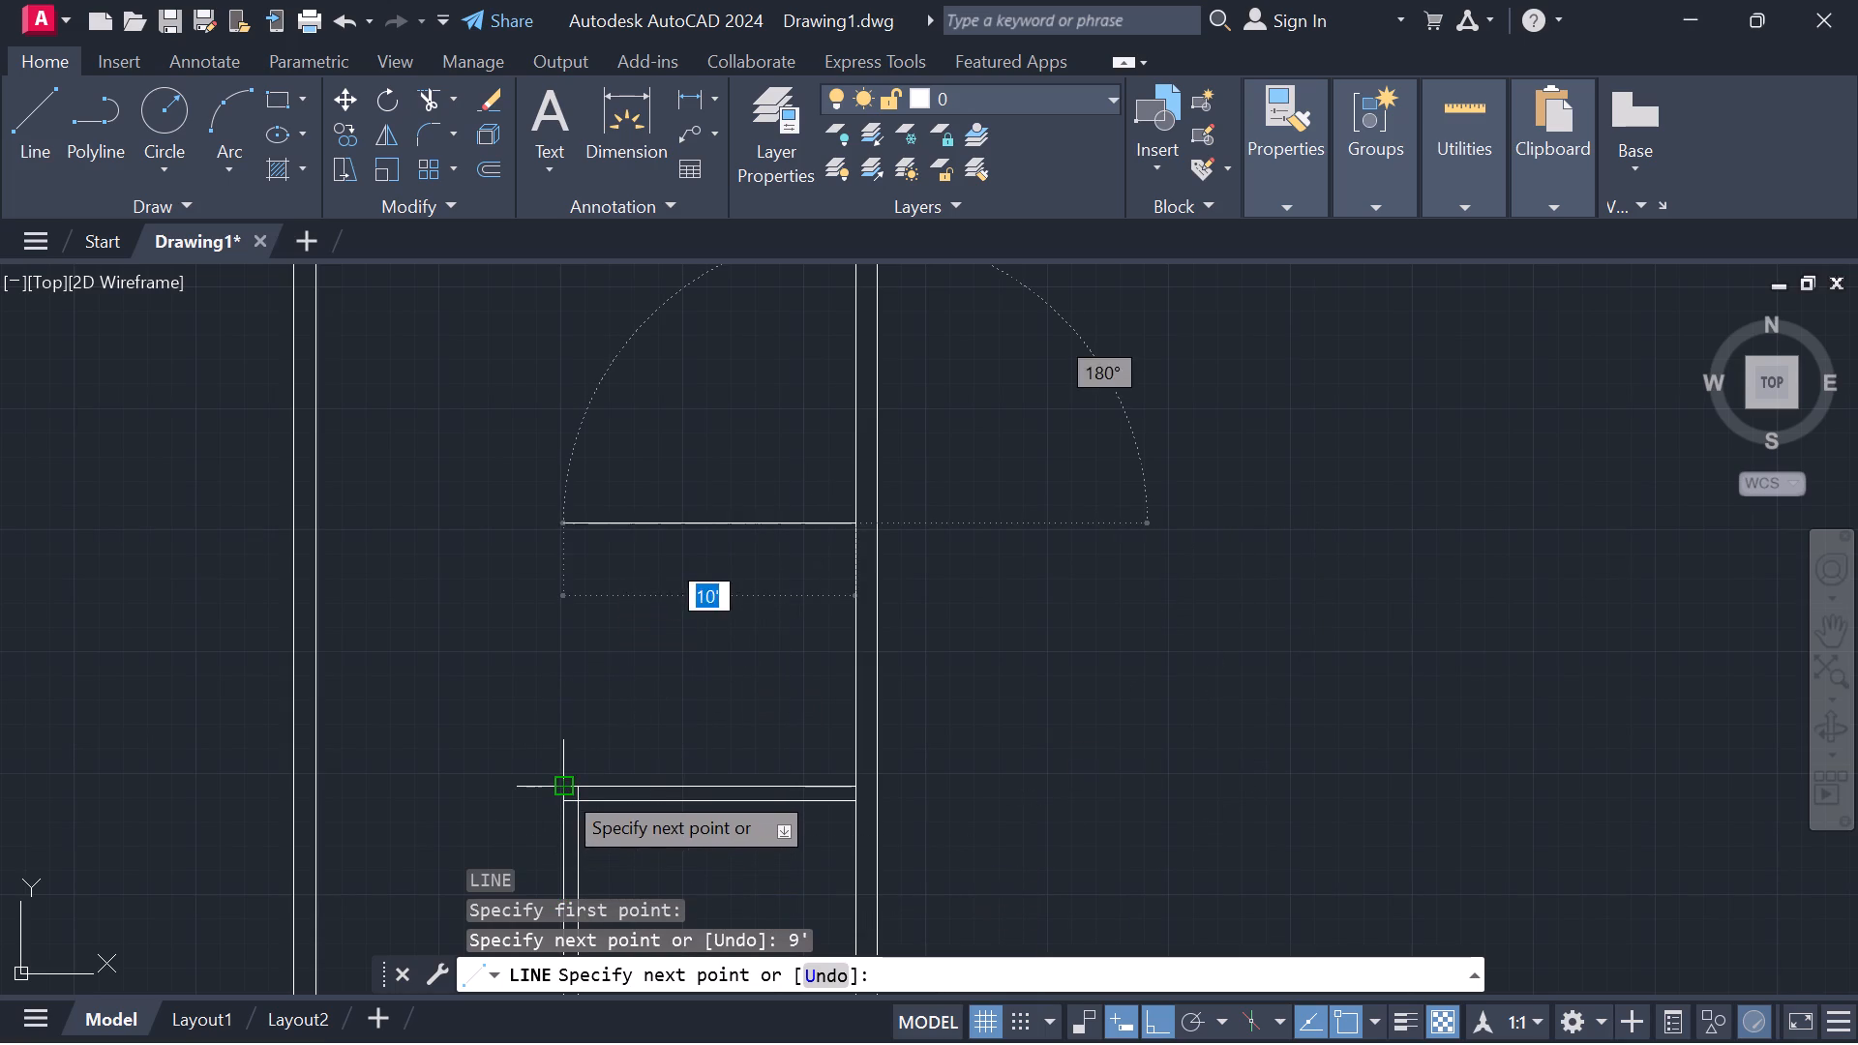
pyautogui.click(567, 712)
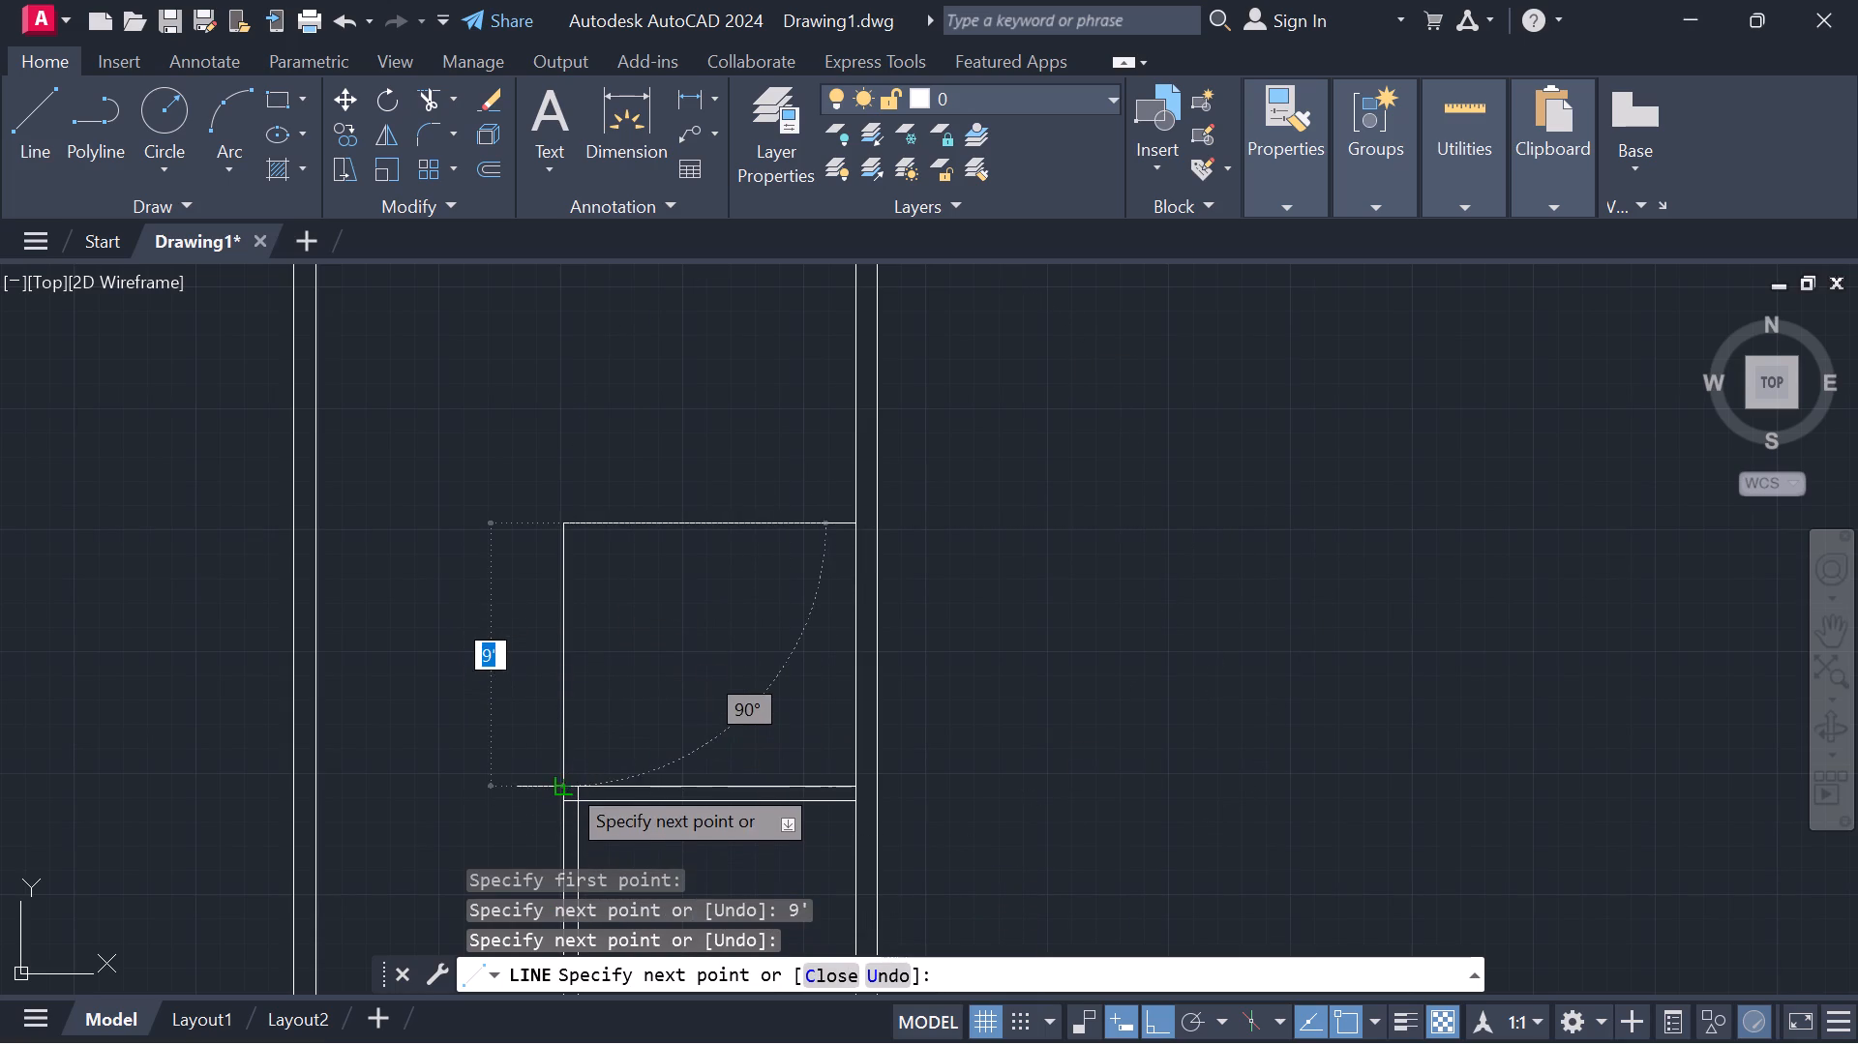
pyautogui.scroll(3, 565, 774)
pyautogui.click(564, 823)
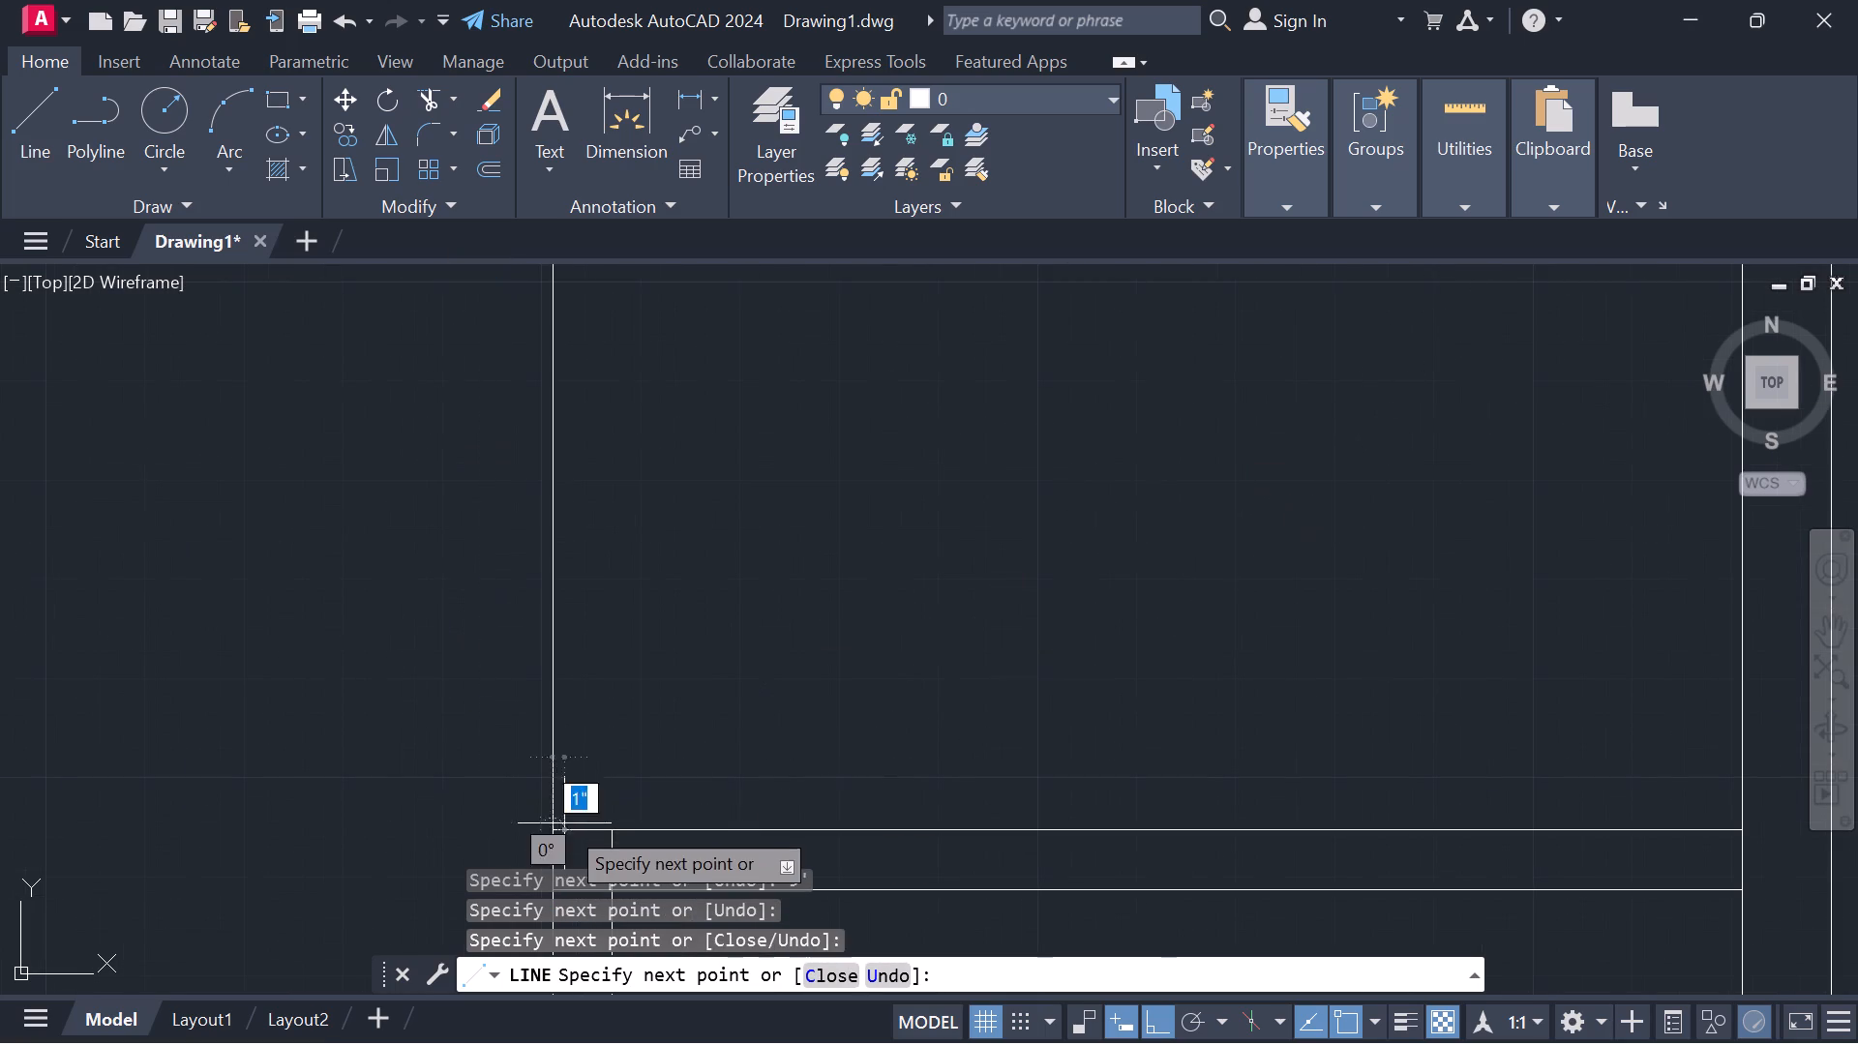
pyautogui.press('Escape')
# Extend the inner vertical partition line up to the top line of the 9' room.
pyautogui.scroll(-2, 626, 745)
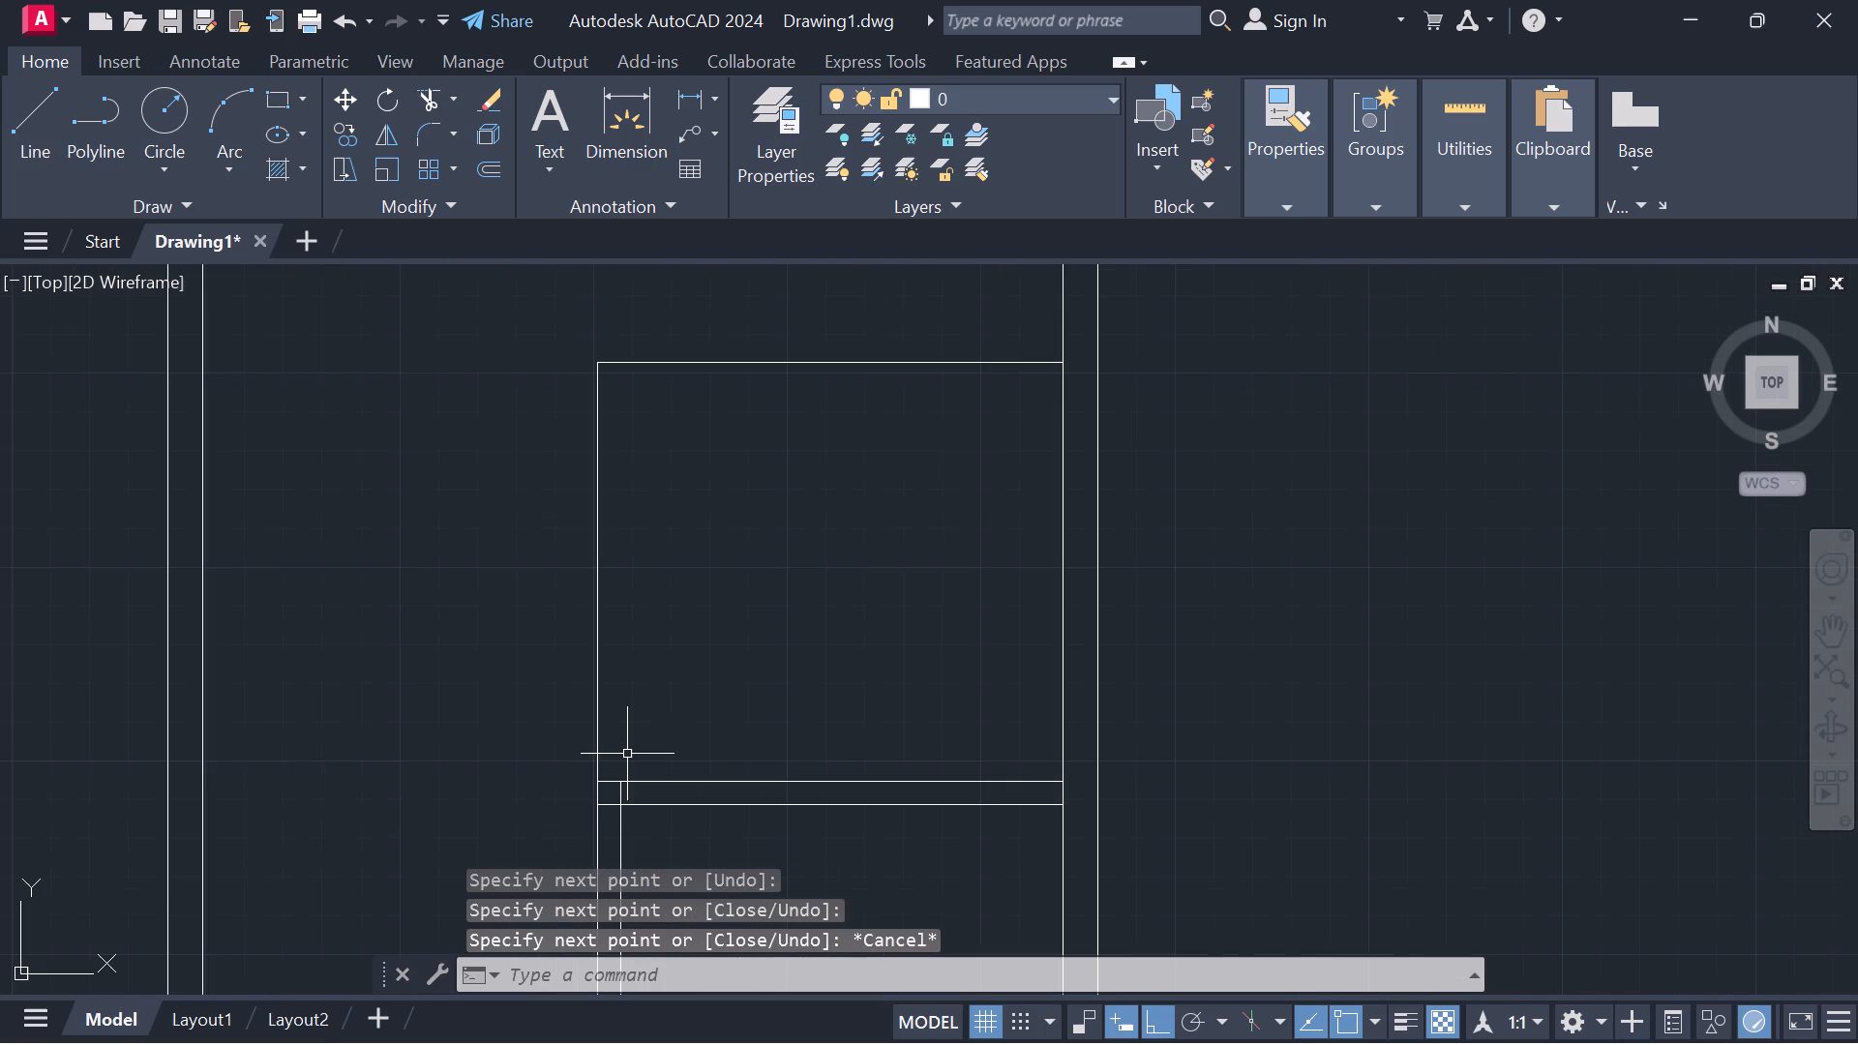
pyautogui.write('EX')
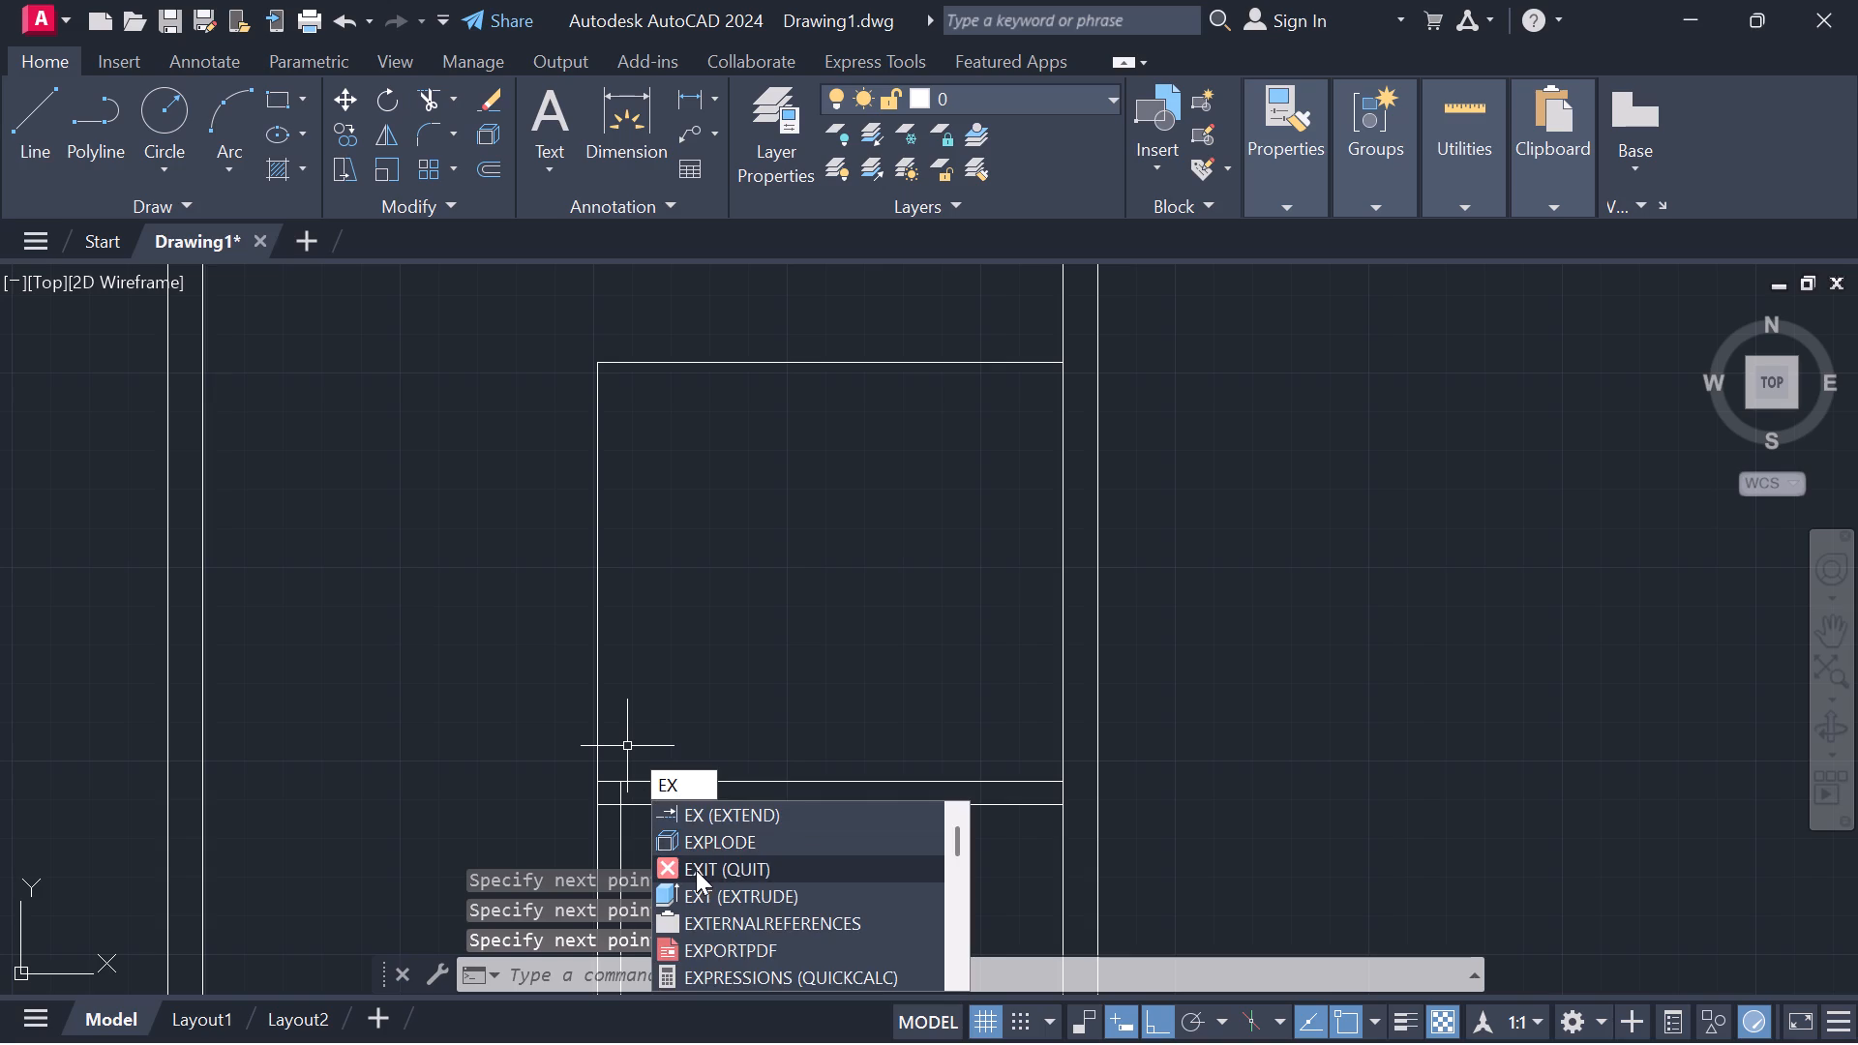
pyautogui.press('space')
pyautogui.click(617, 864)
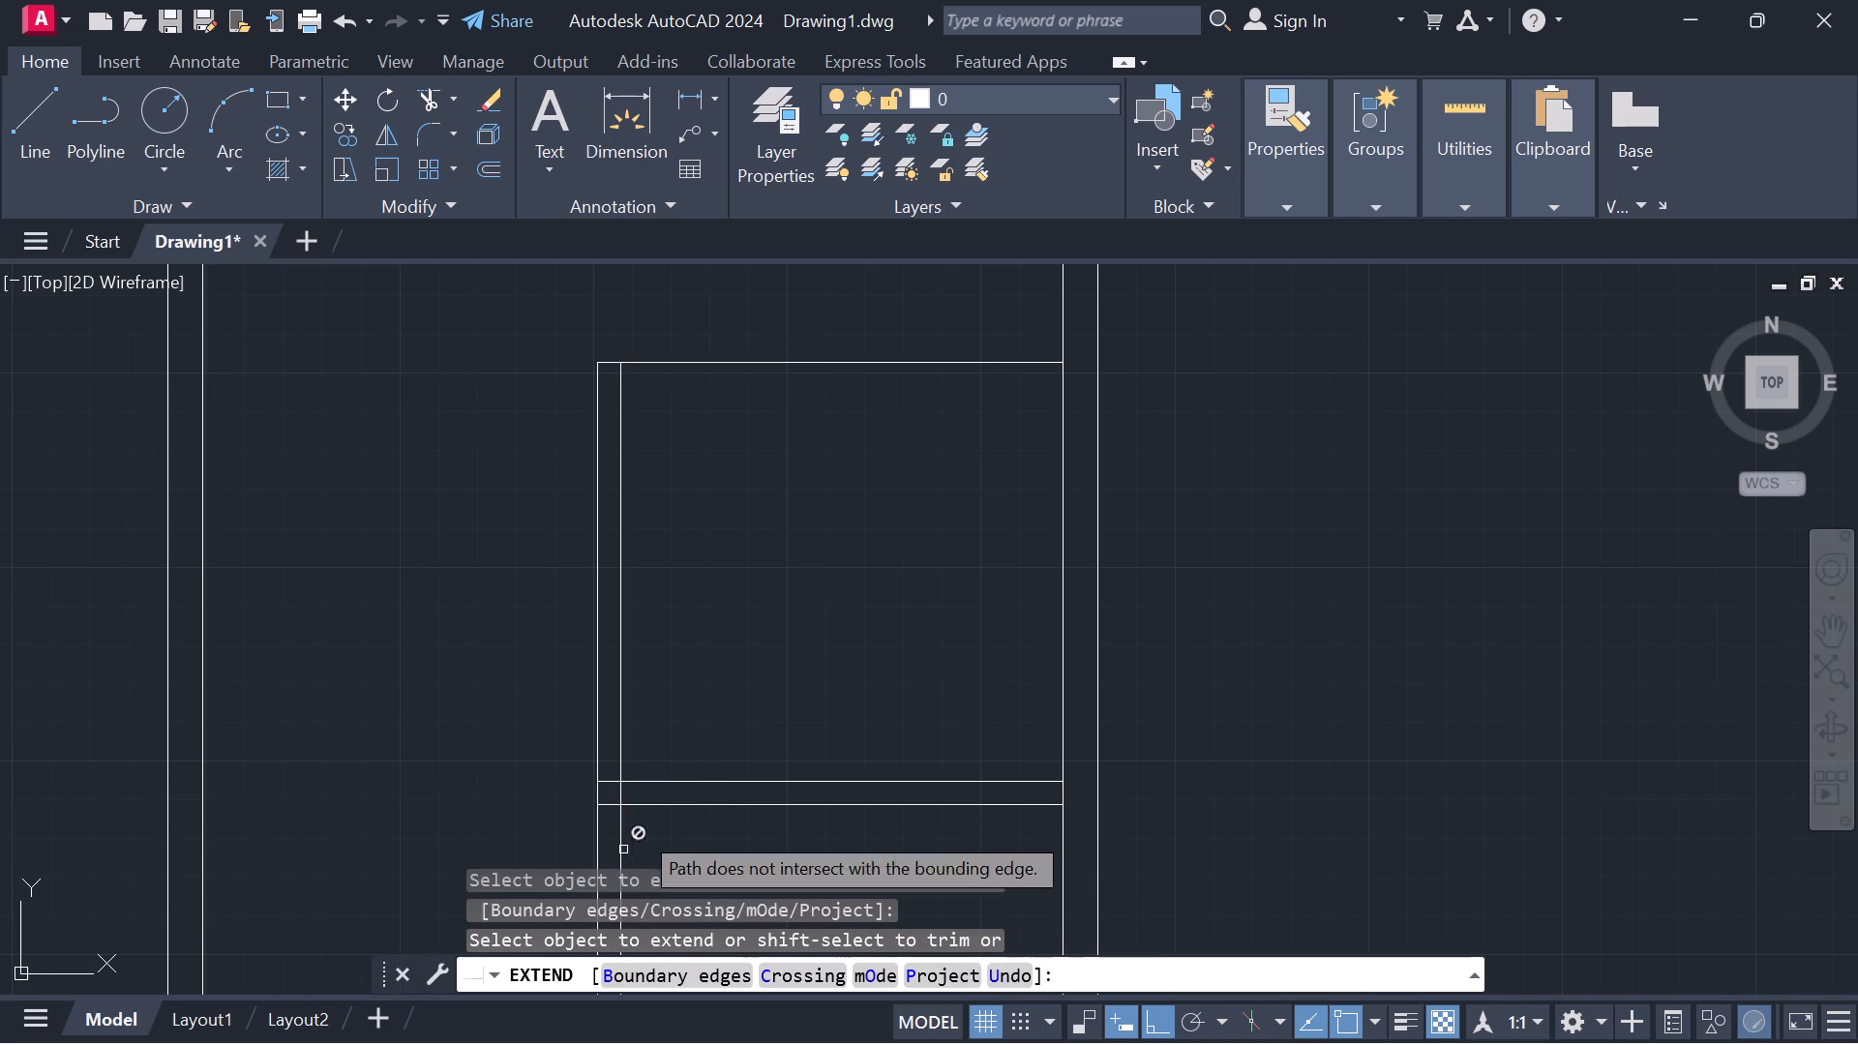
pyautogui.press('Escape')
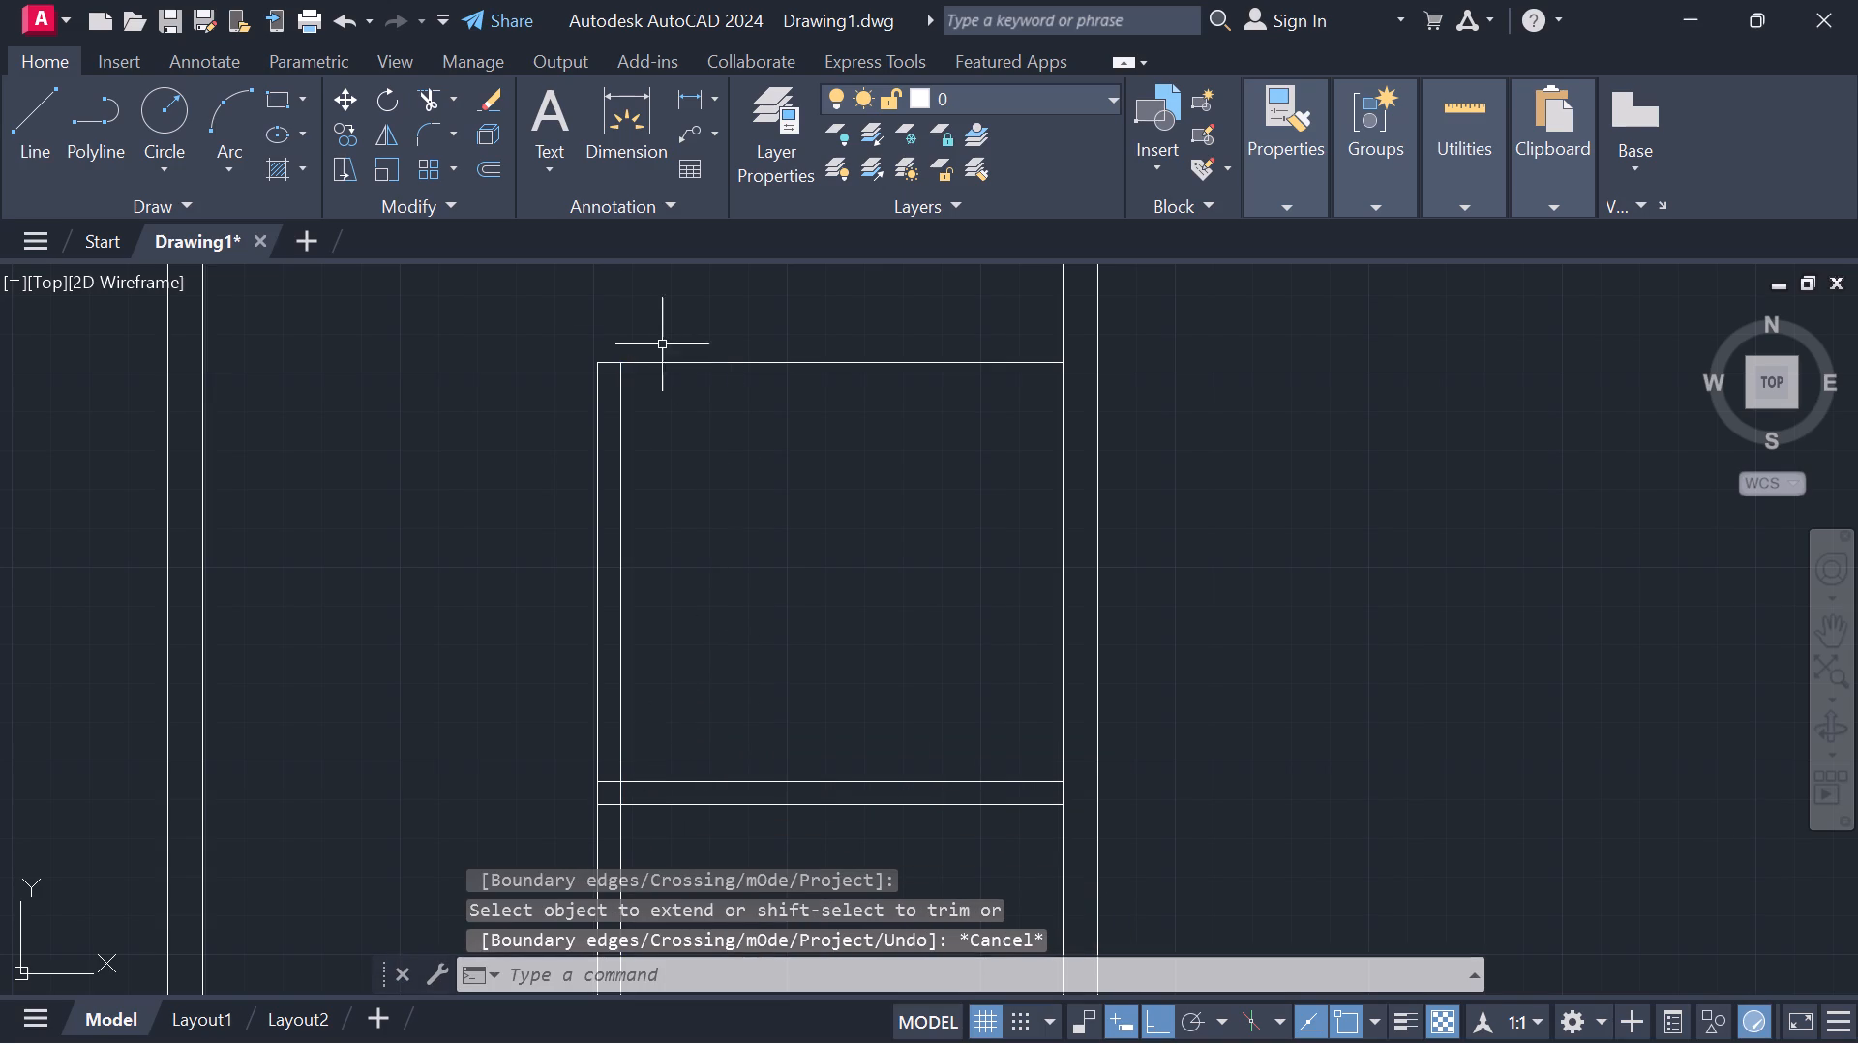
# Offset the top line of the 9' room 6" downward to form the partition thickness.
pyautogui.click(480, 155)
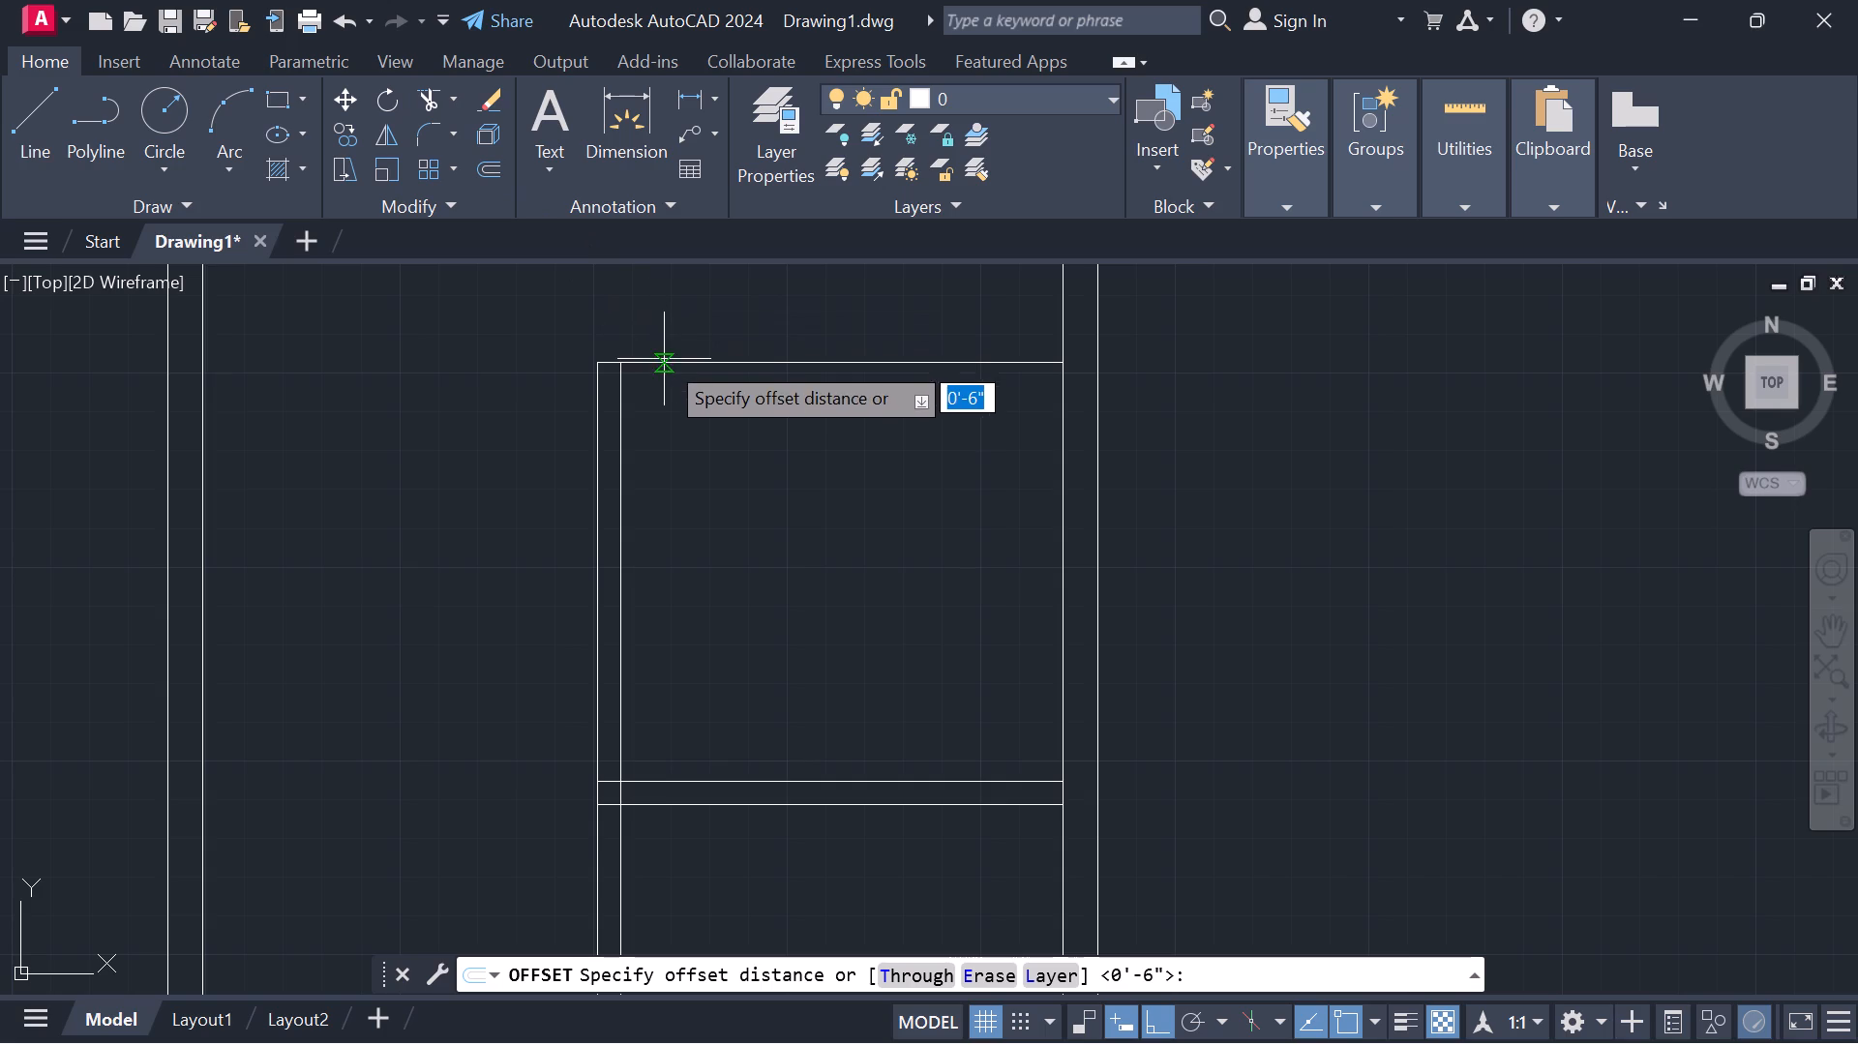
pyautogui.click(664, 360)
pyautogui.click(745, 357)
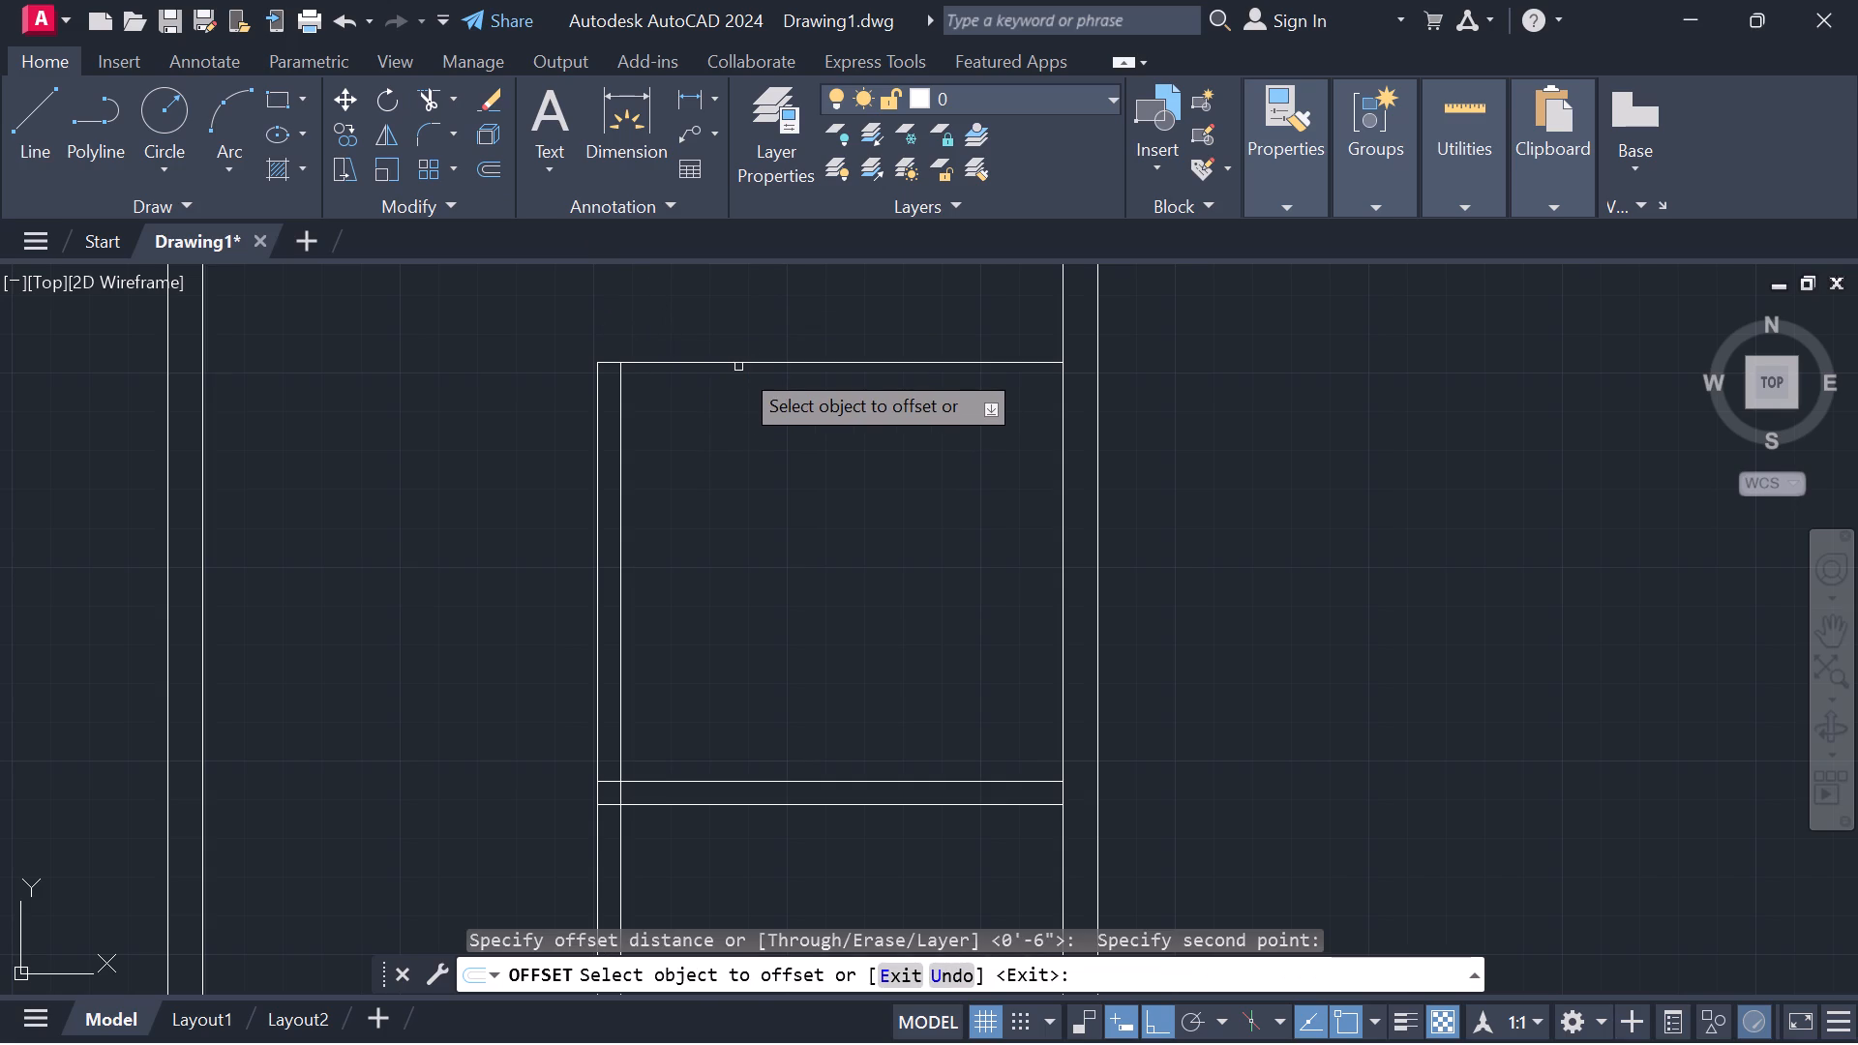
pyautogui.click(736, 364)
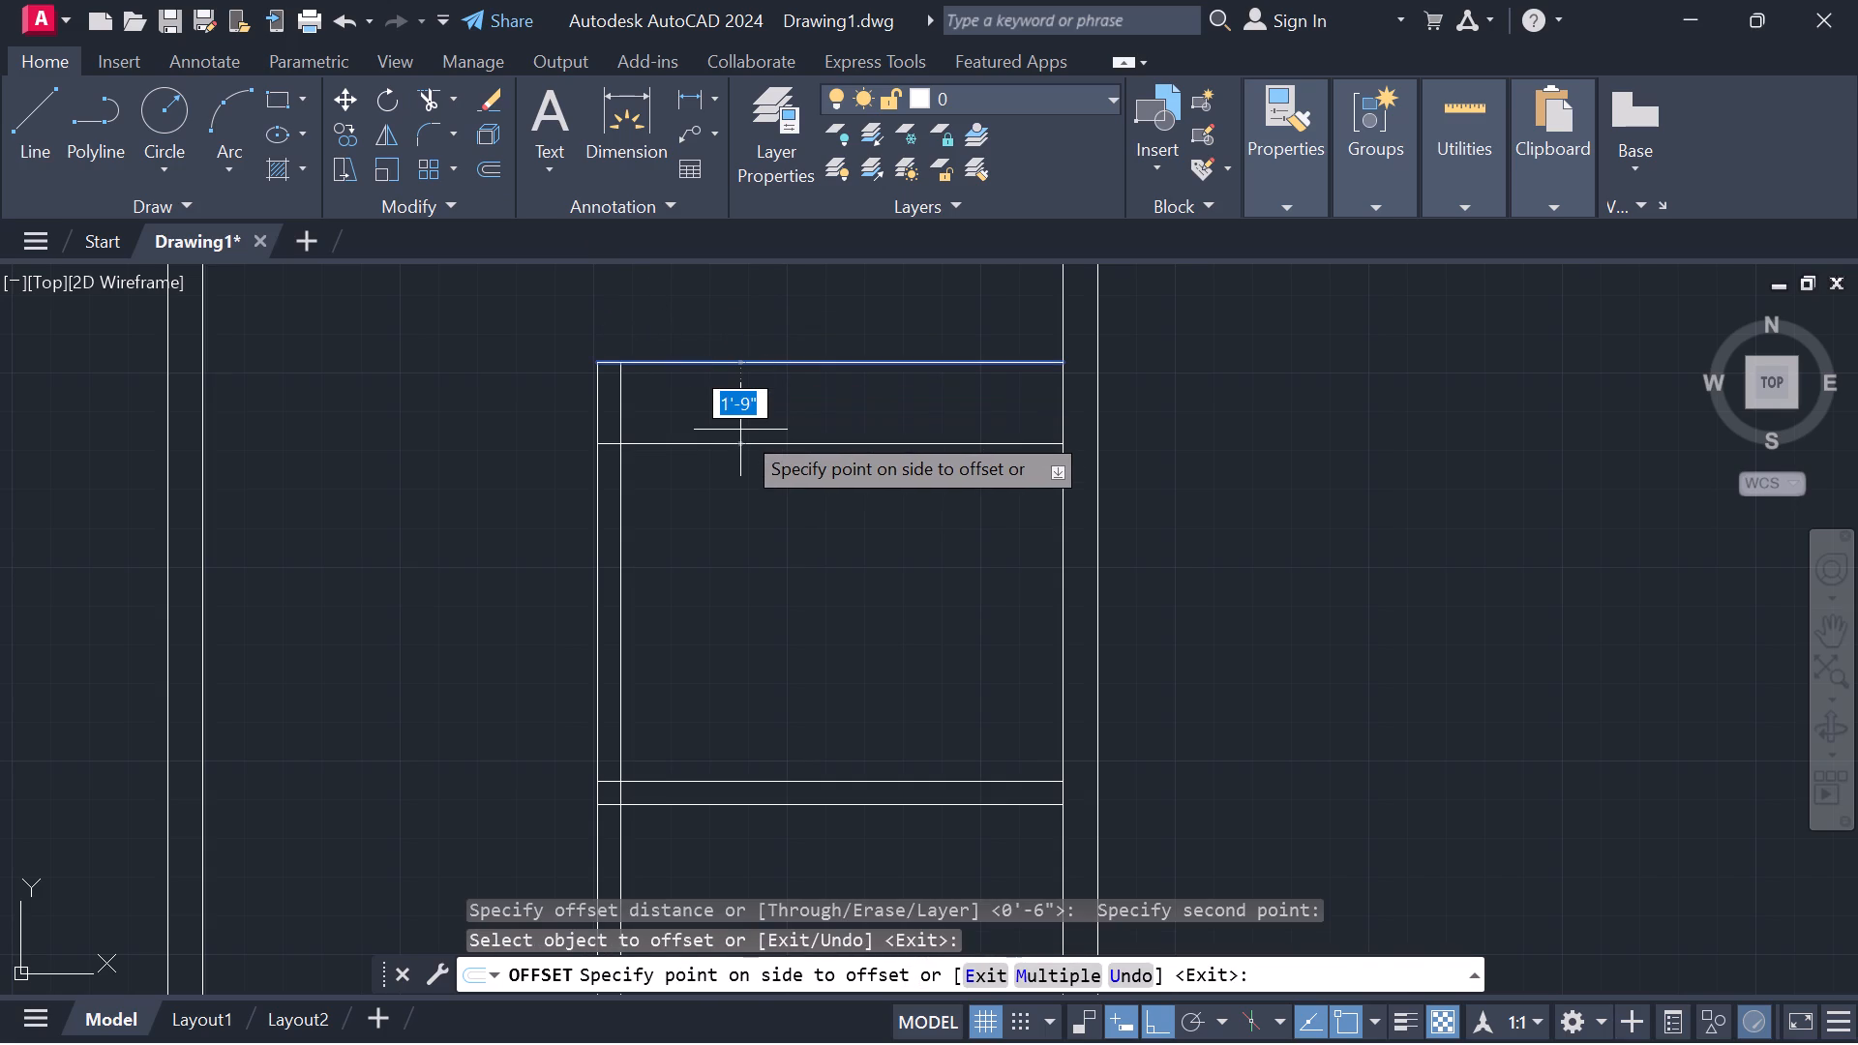
pyautogui.press('6')
pyautogui.hotkey('shift', '"')
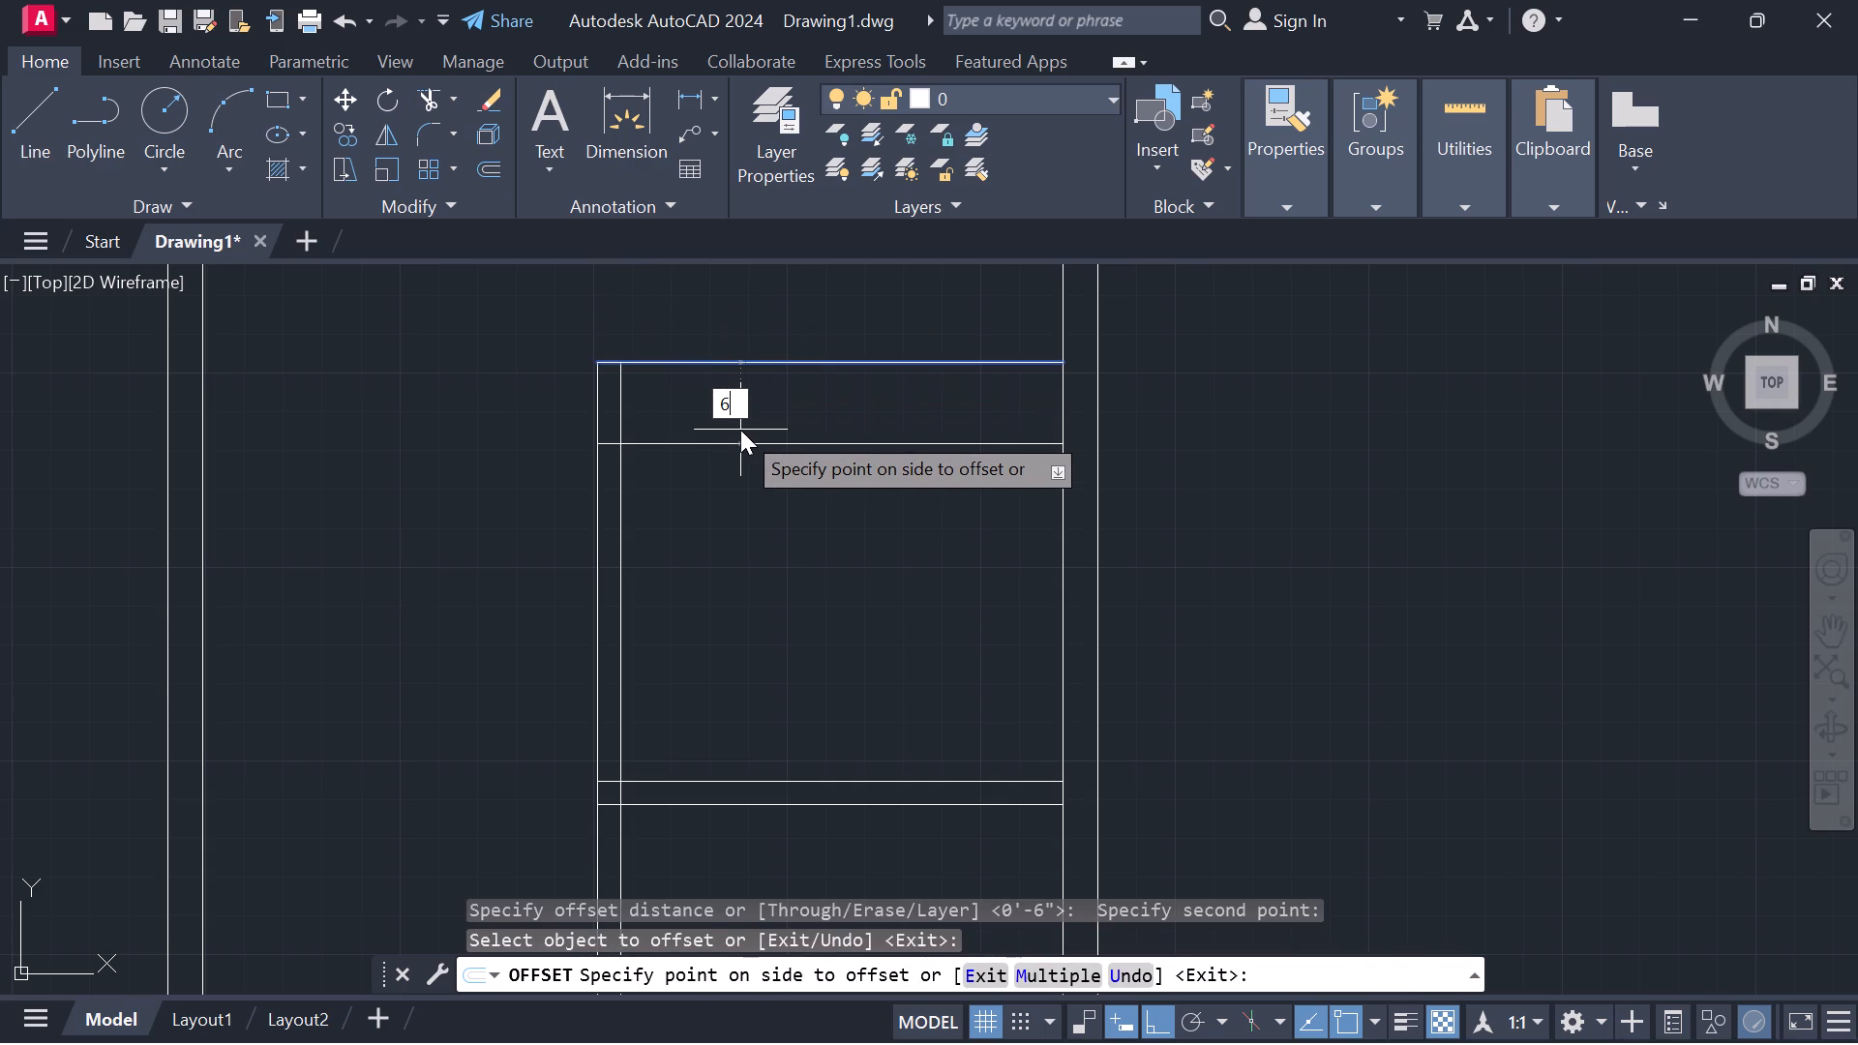
pyautogui.press('Return')
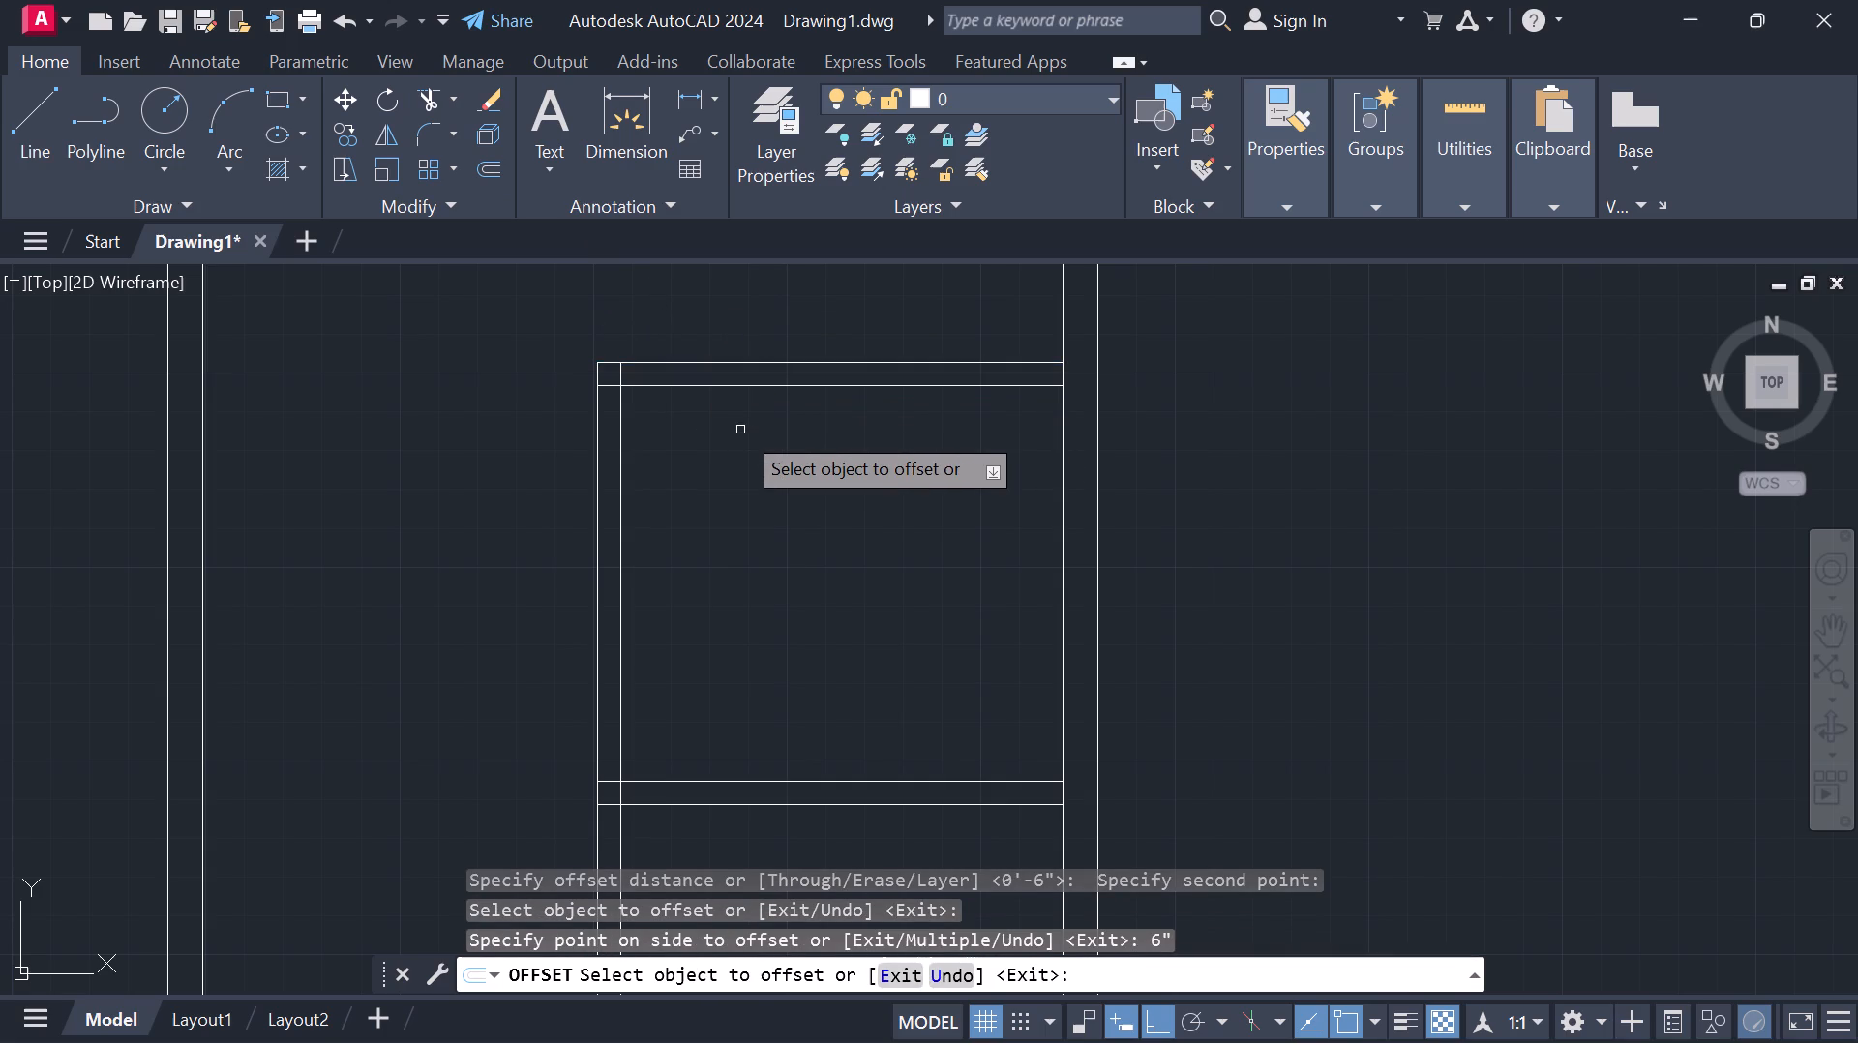
pyautogui.scroll(-1, 860, 403)
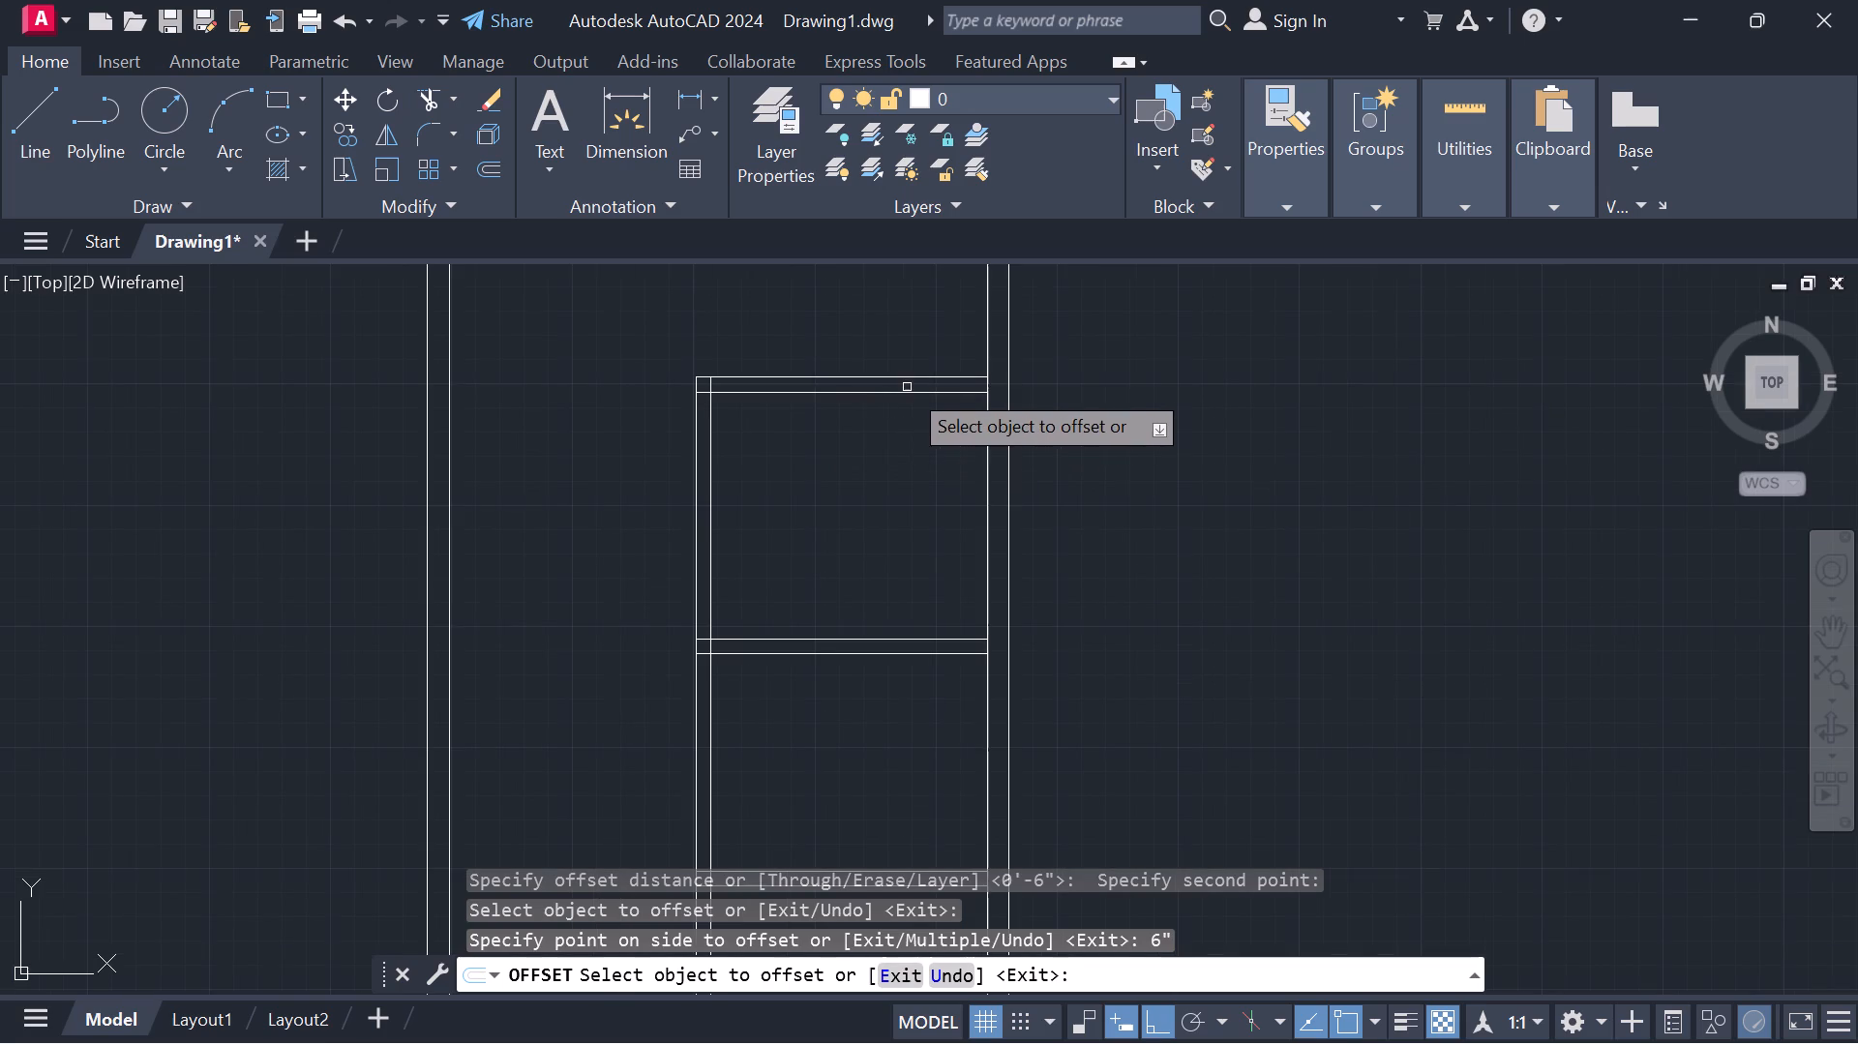
pyautogui.moveTo(909, 387); pyautogui.dragTo(732, 752, button='middle')
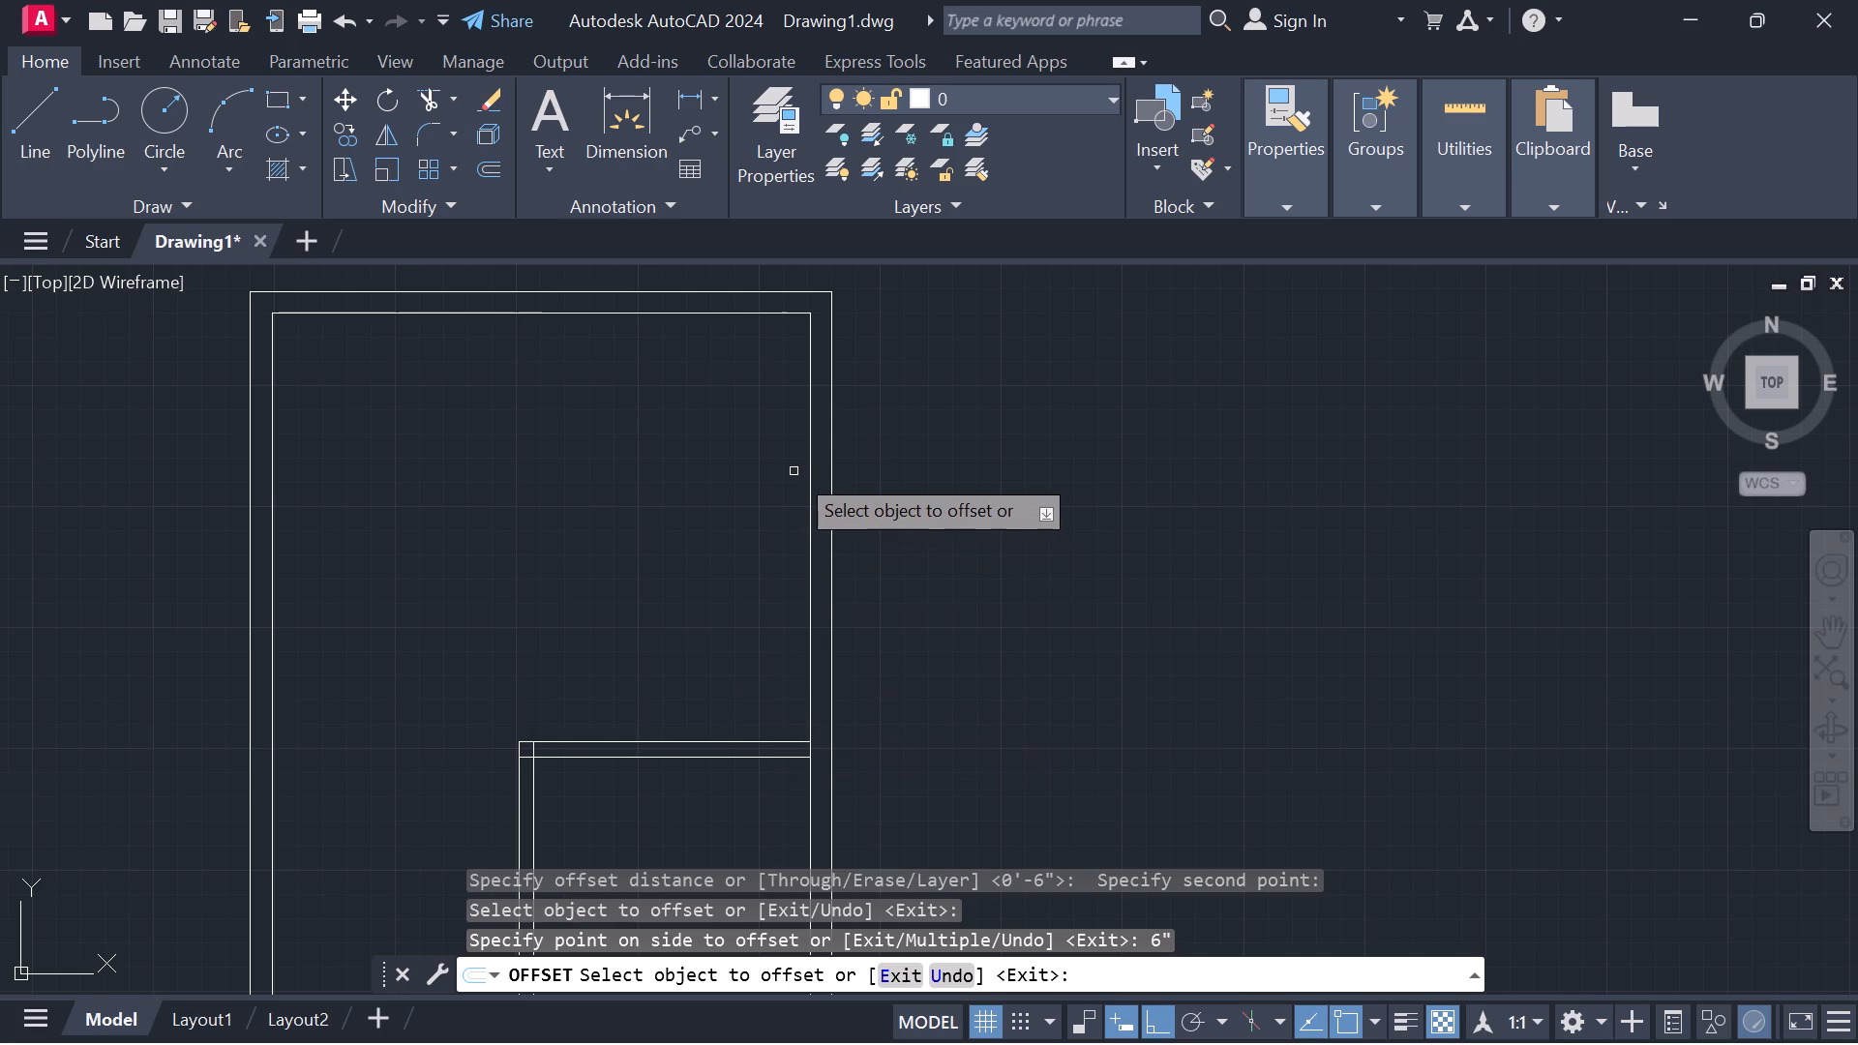
# Draw lines from the inner wall's upper-right corner: 9' down, 10' left, and up to the inner top wall line.
pyautogui.press('Escape')
pyautogui.write('L')
pyautogui.press('space')
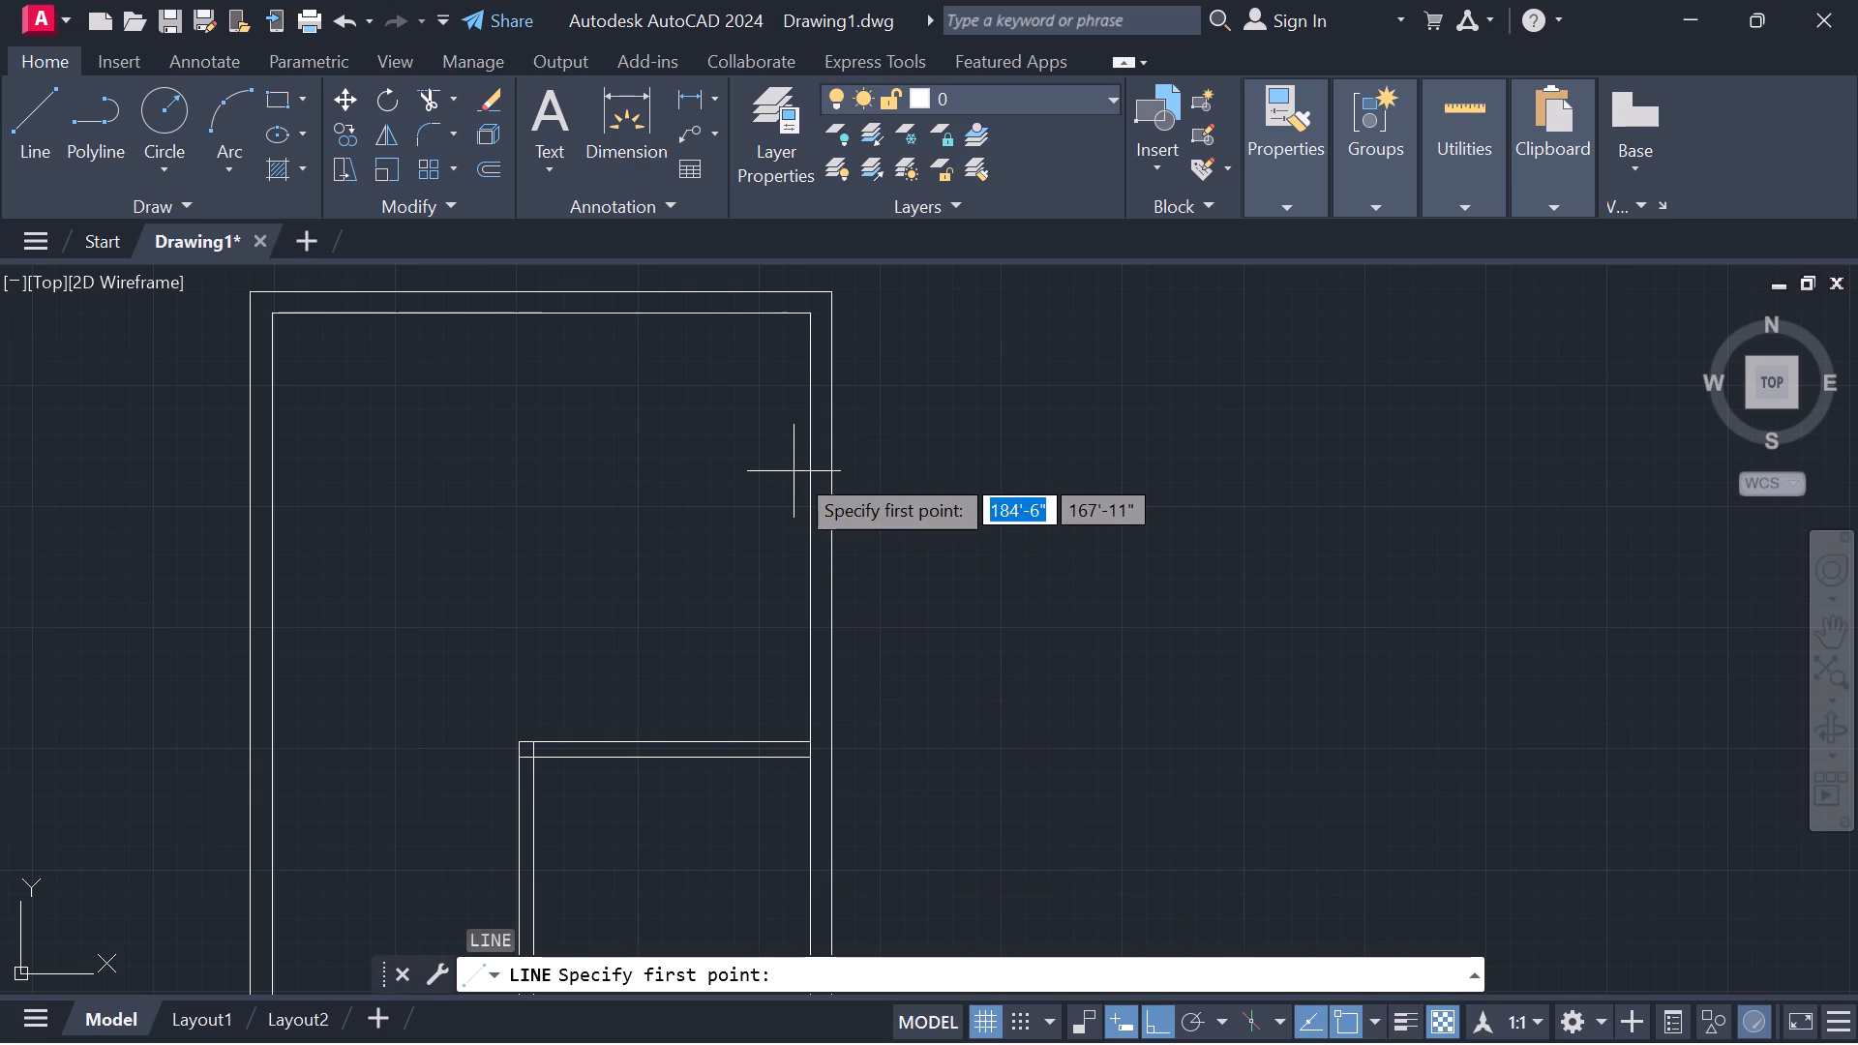
pyautogui.click(812, 319)
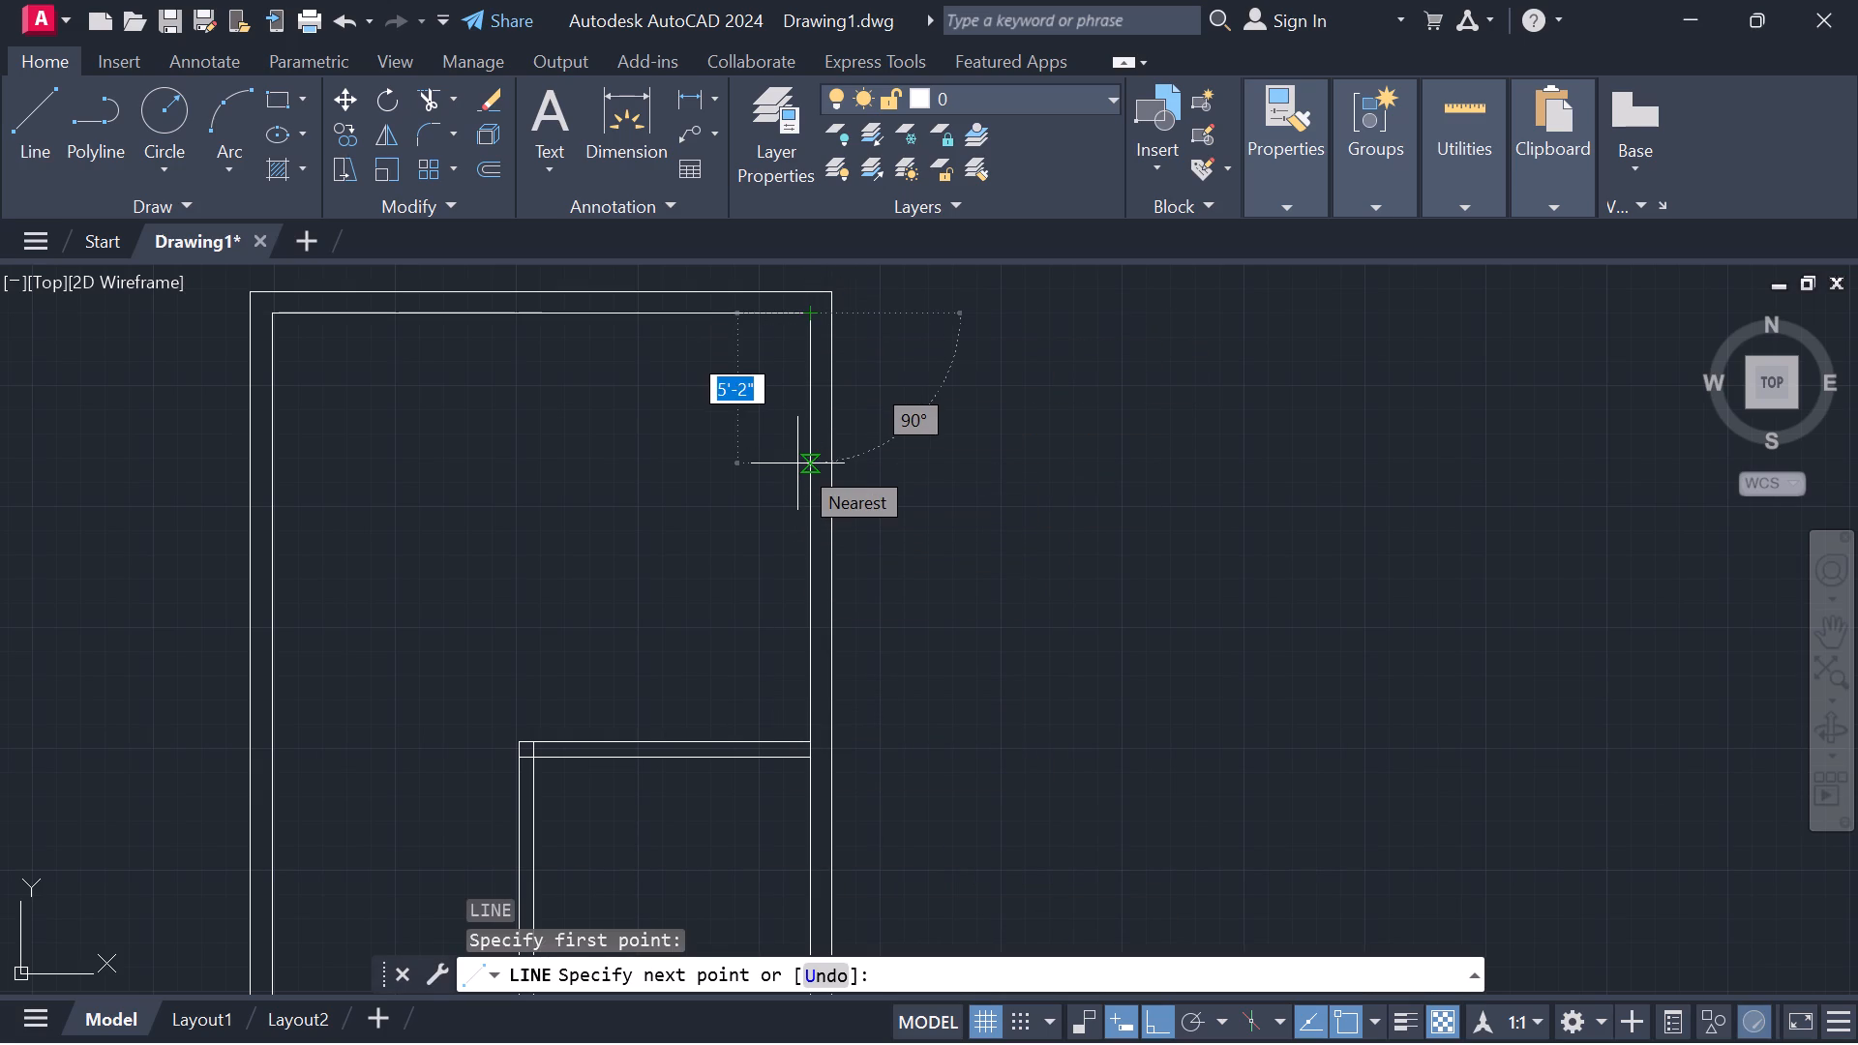
pyautogui.press('9')
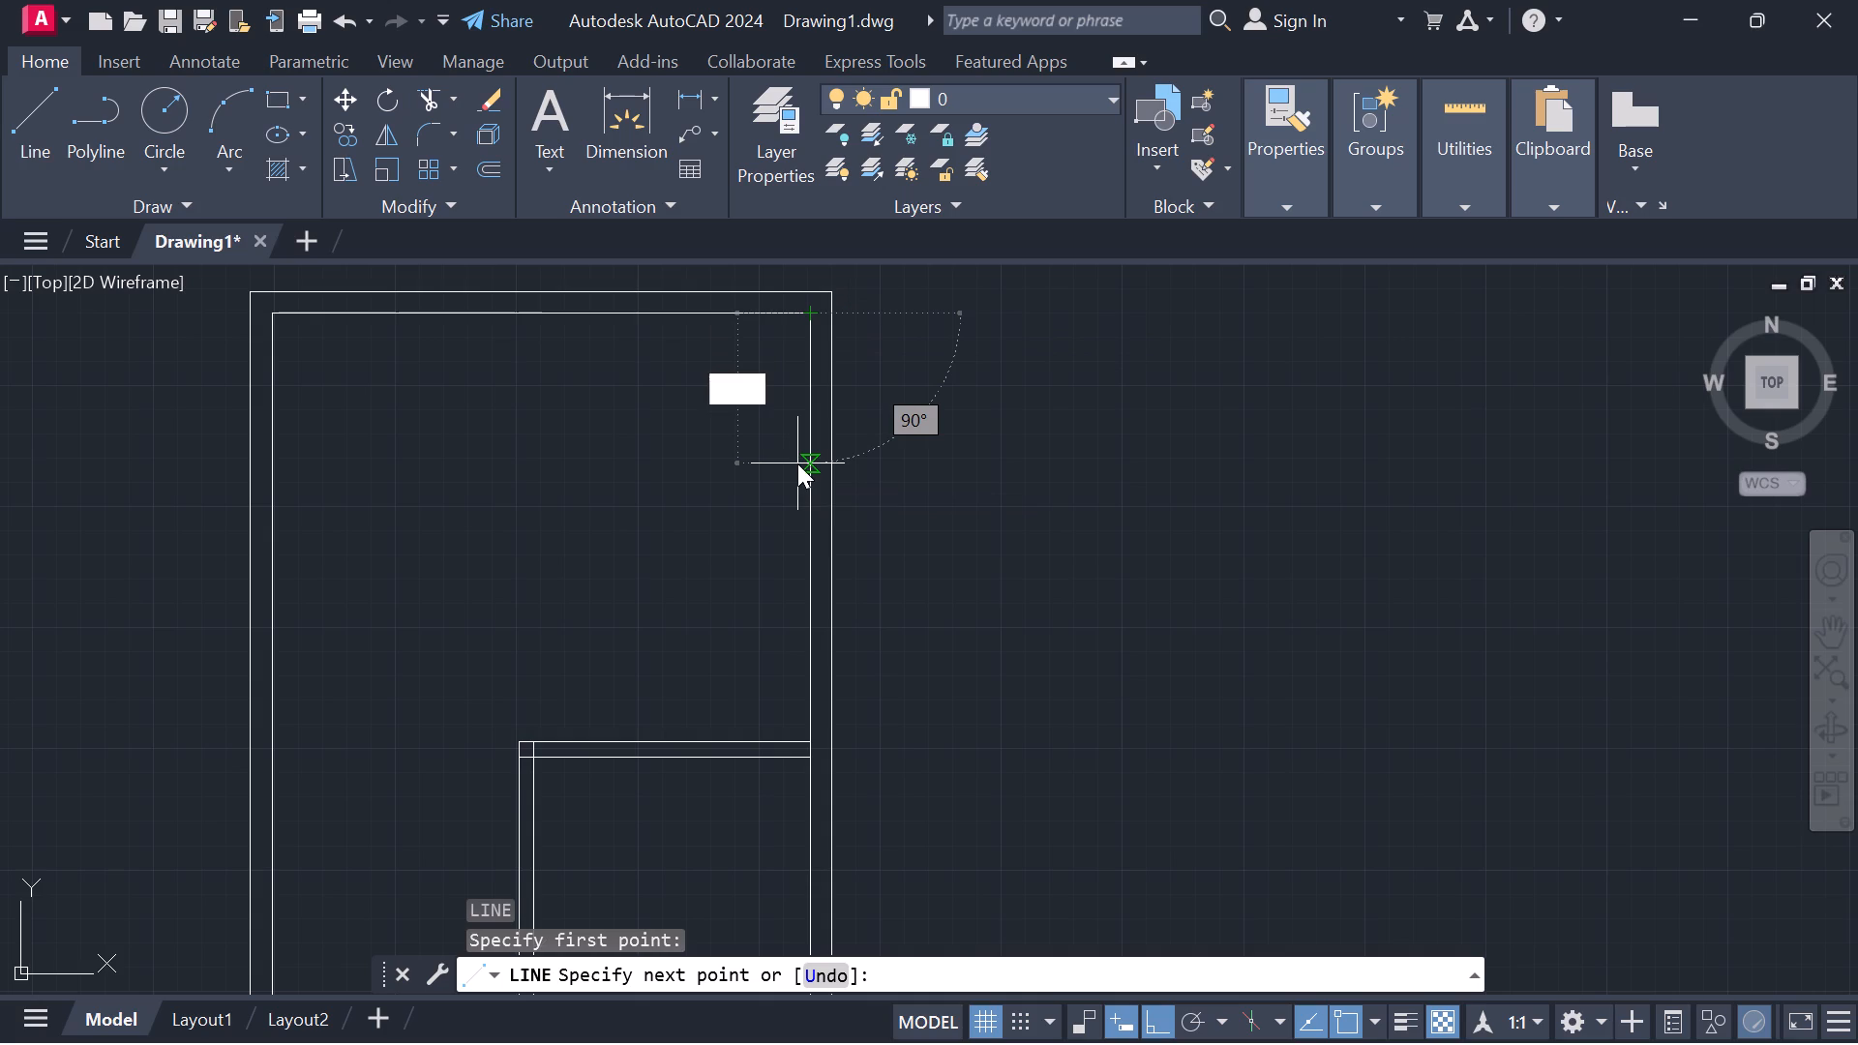
pyautogui.hotkey('shift', '"')
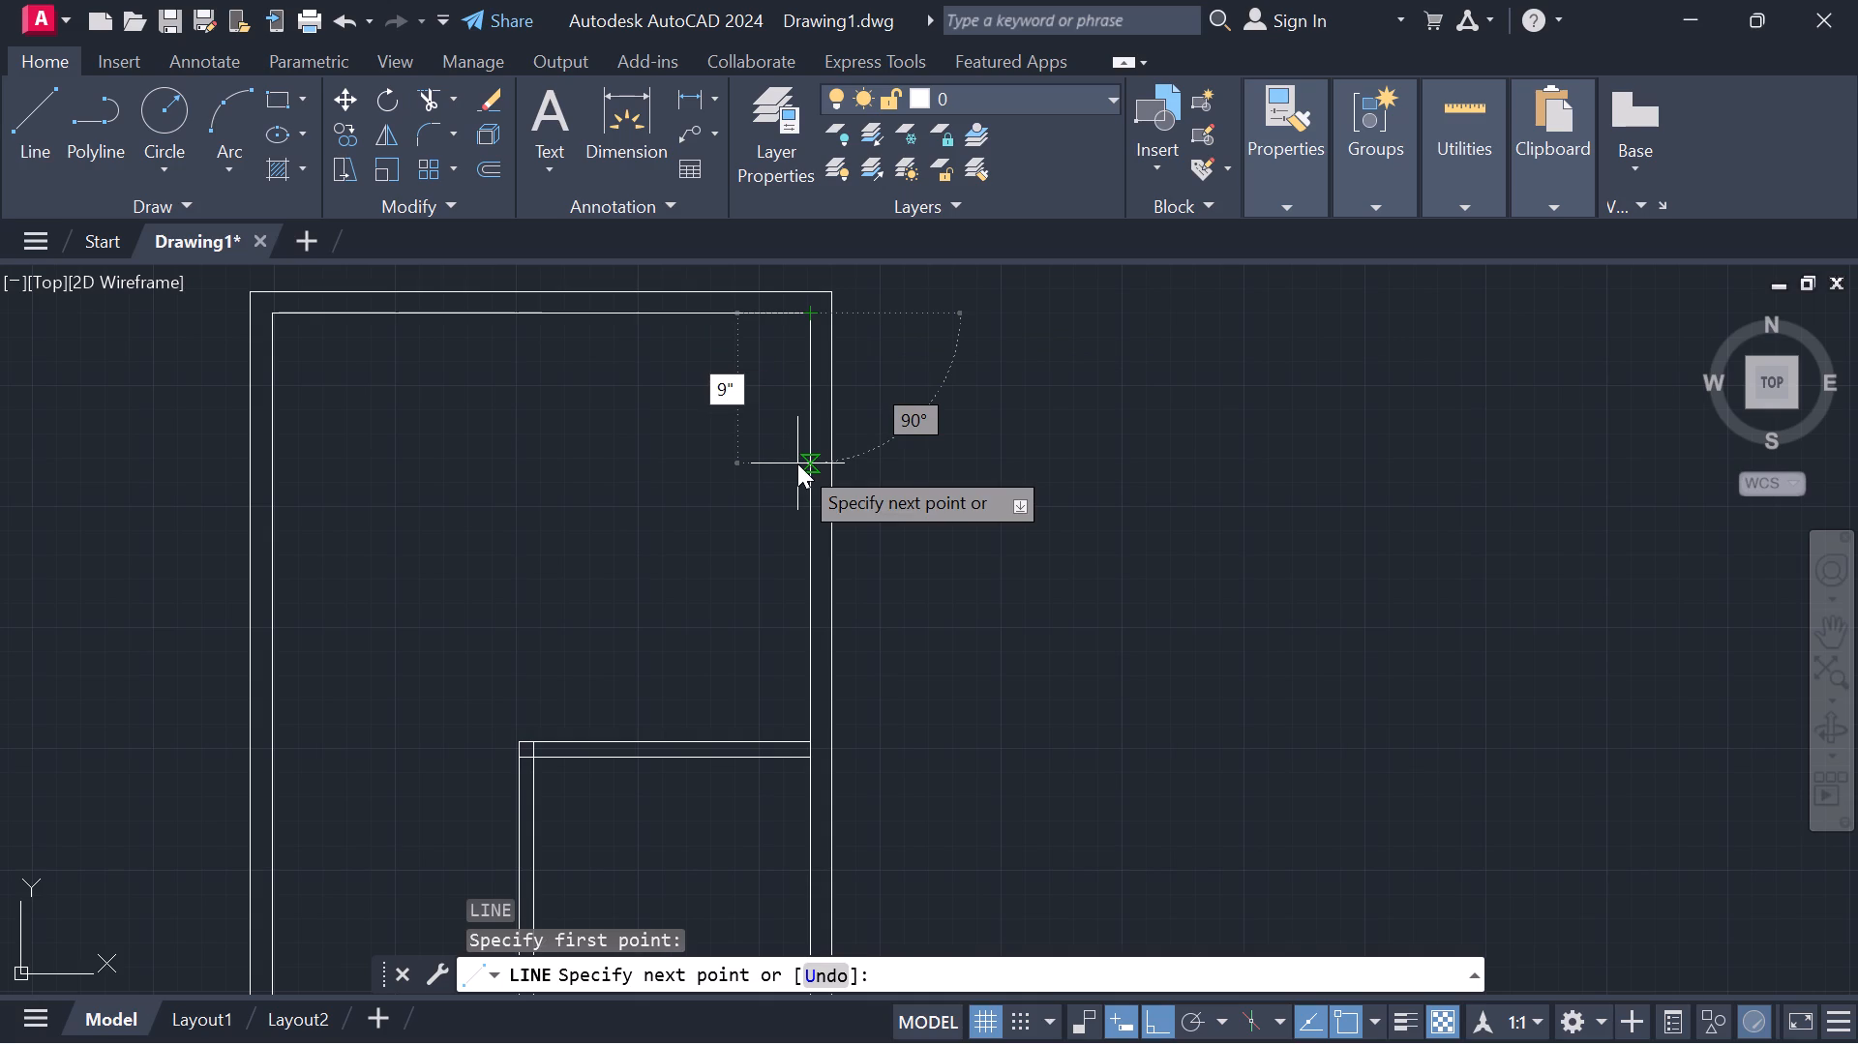
pyautogui.press('BackSpace')
pyautogui.press("'")
pyautogui.press('Return')
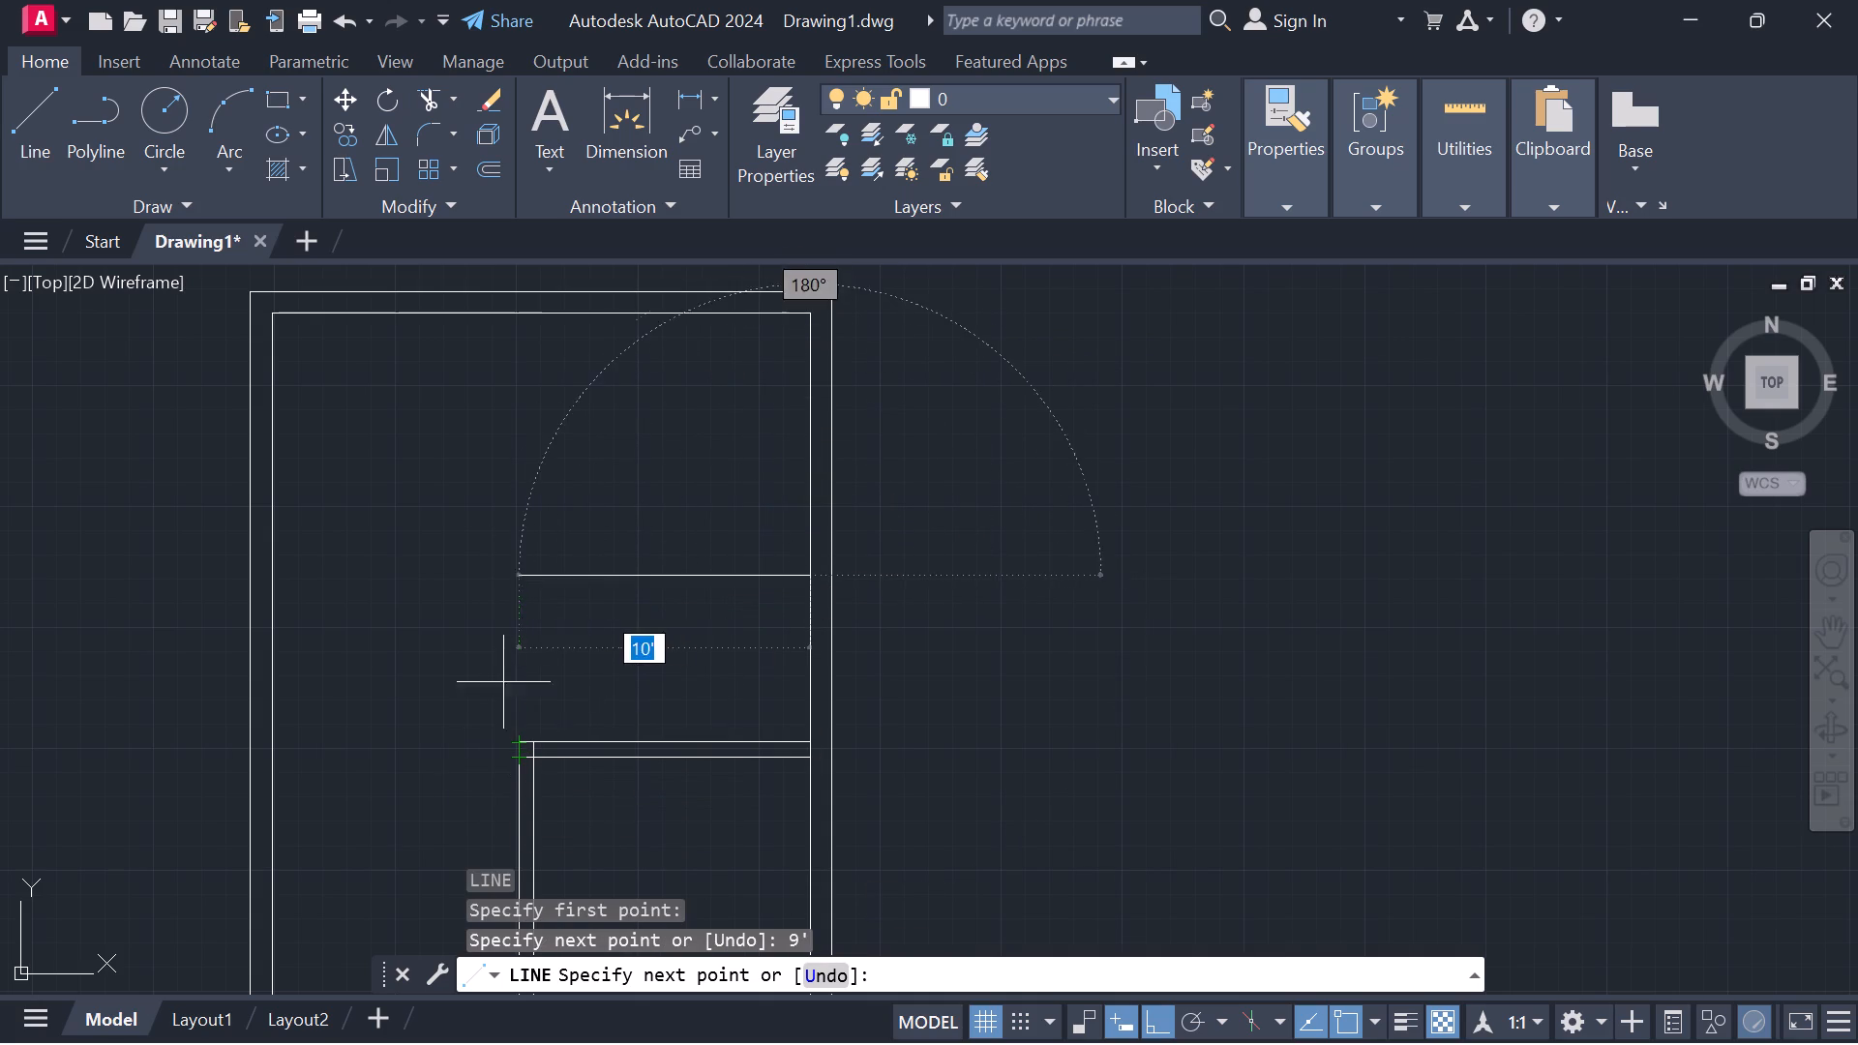
pyautogui.click(519, 575)
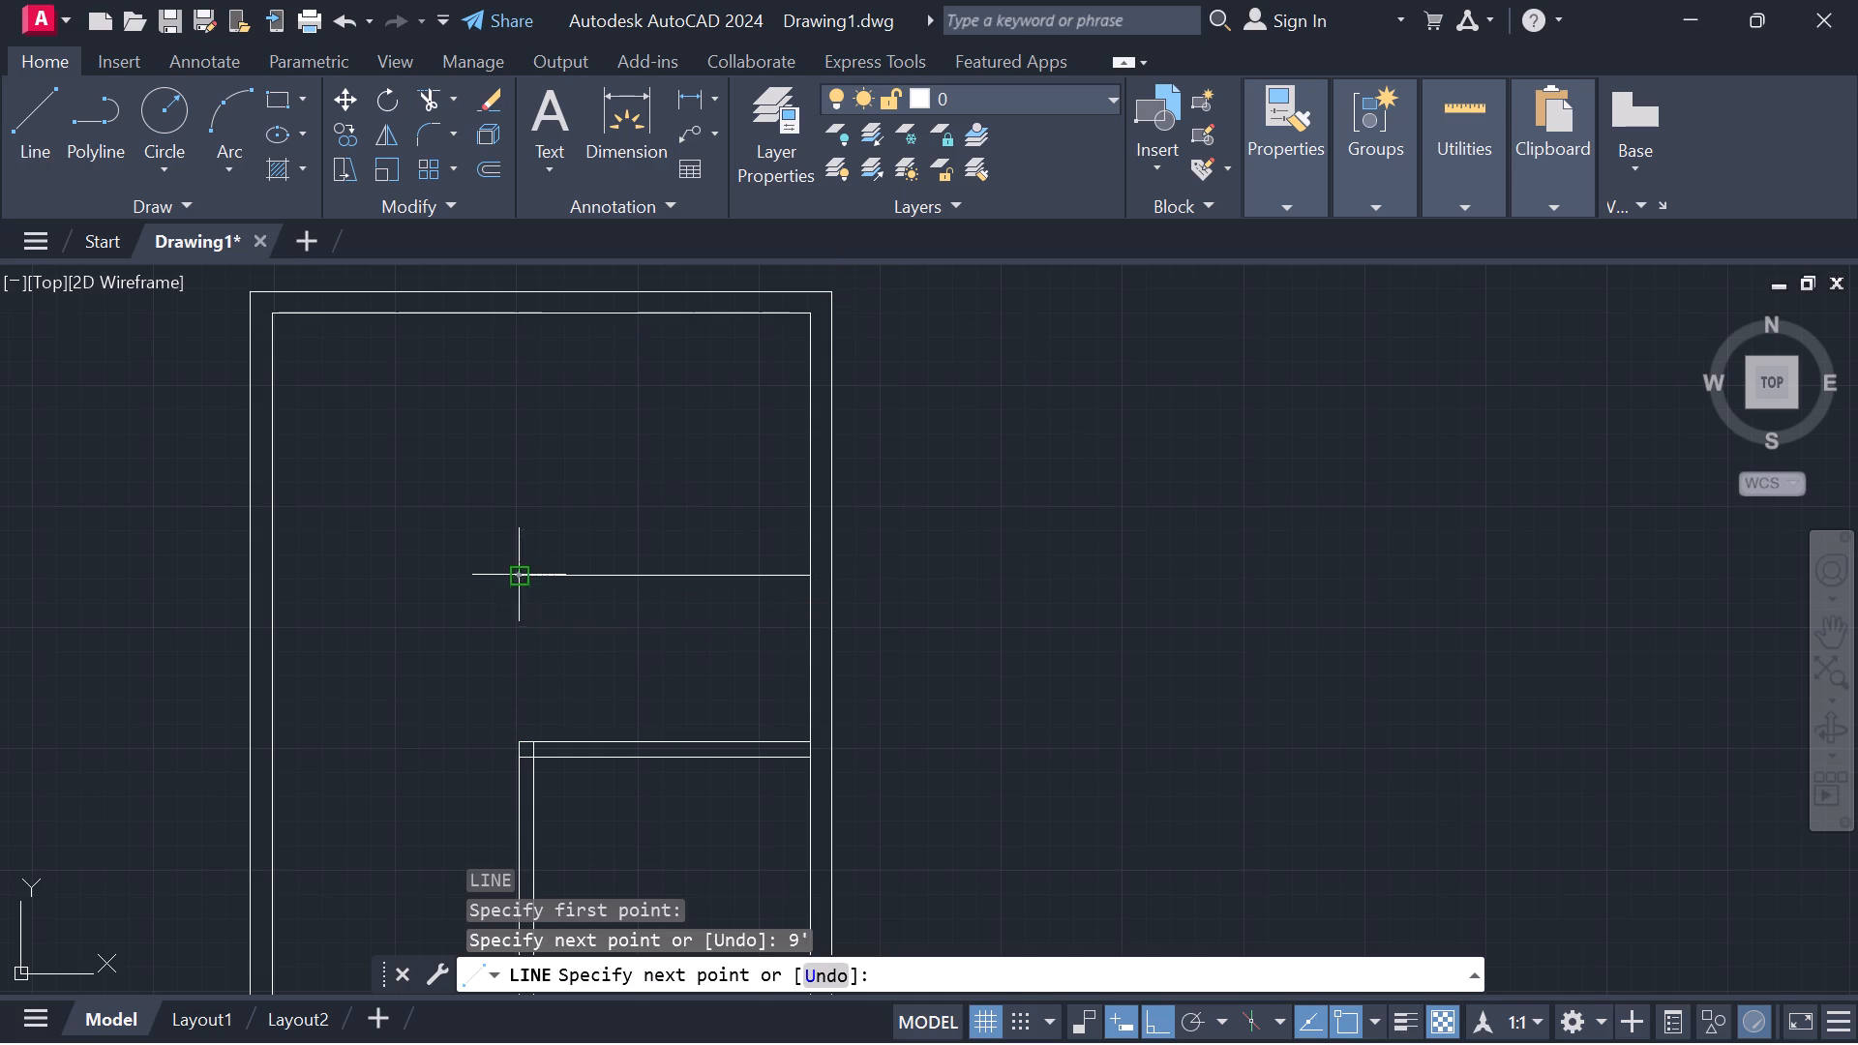
pyautogui.scroll(2, 510, 316)
pyautogui.click(524, 317)
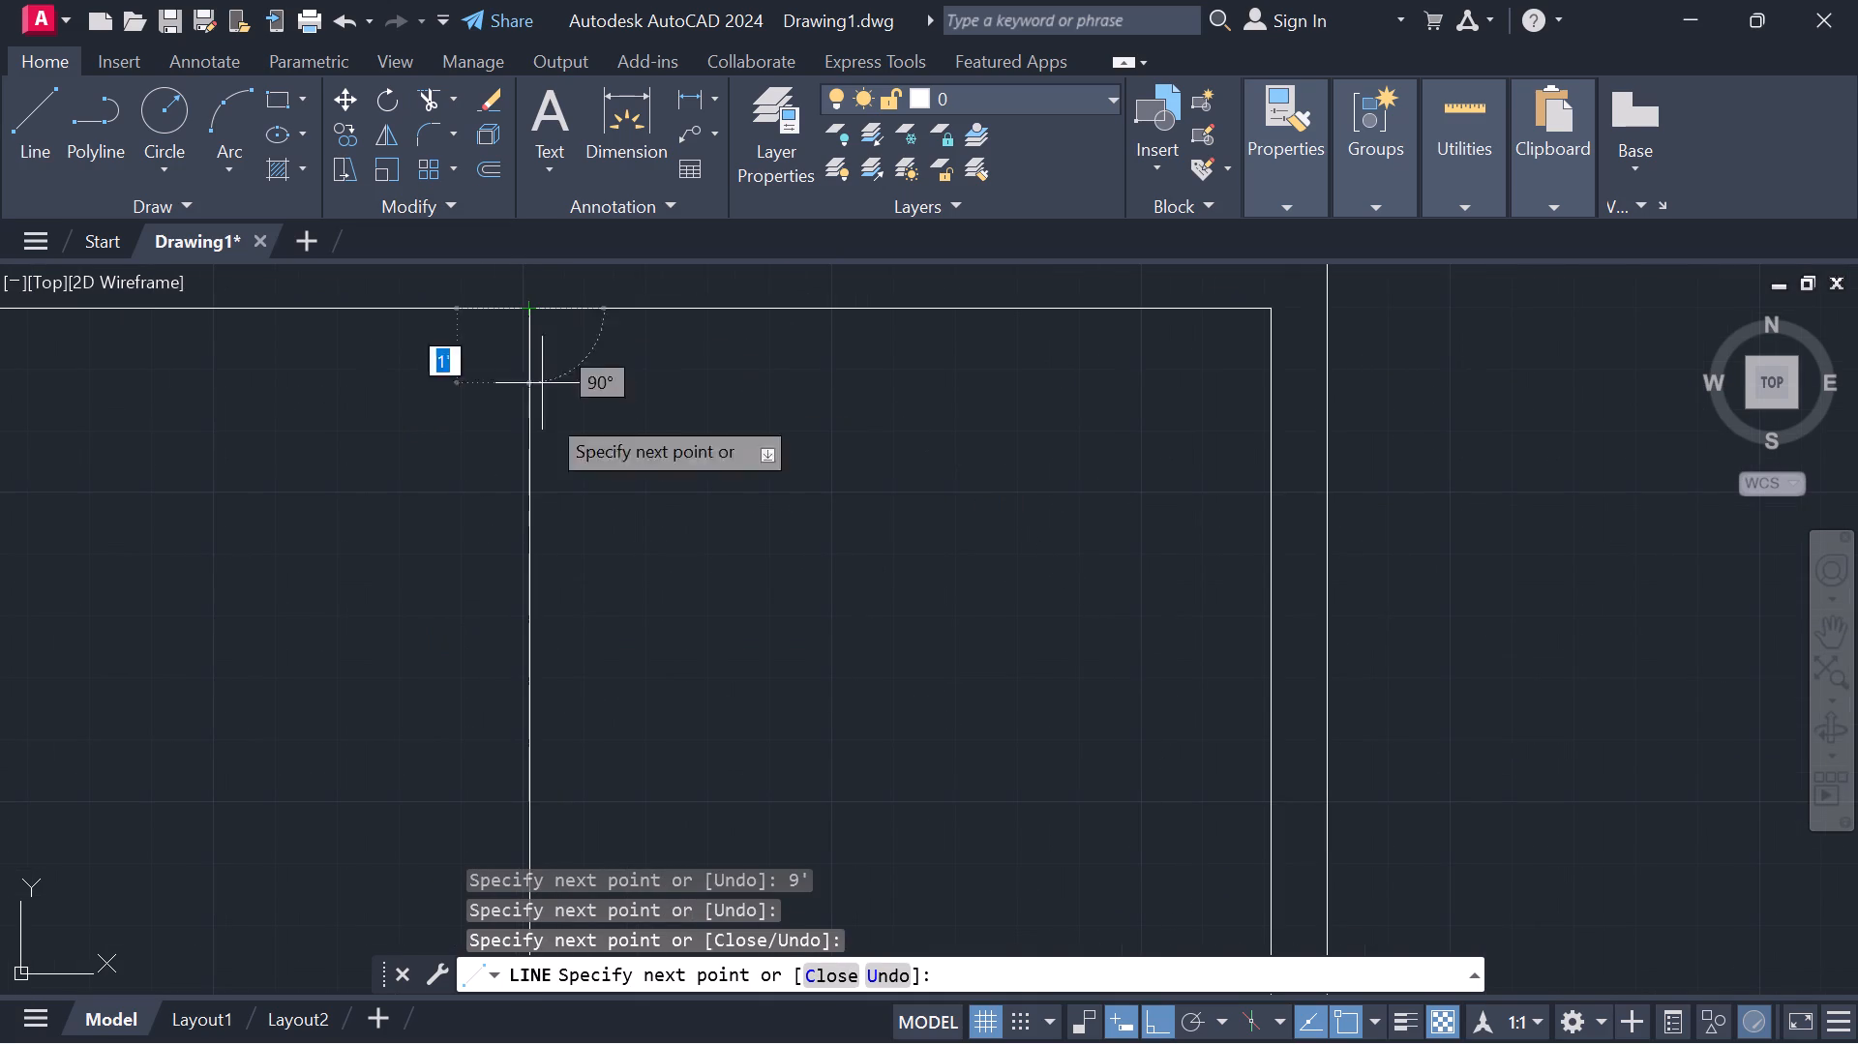
pyautogui.press('Escape')
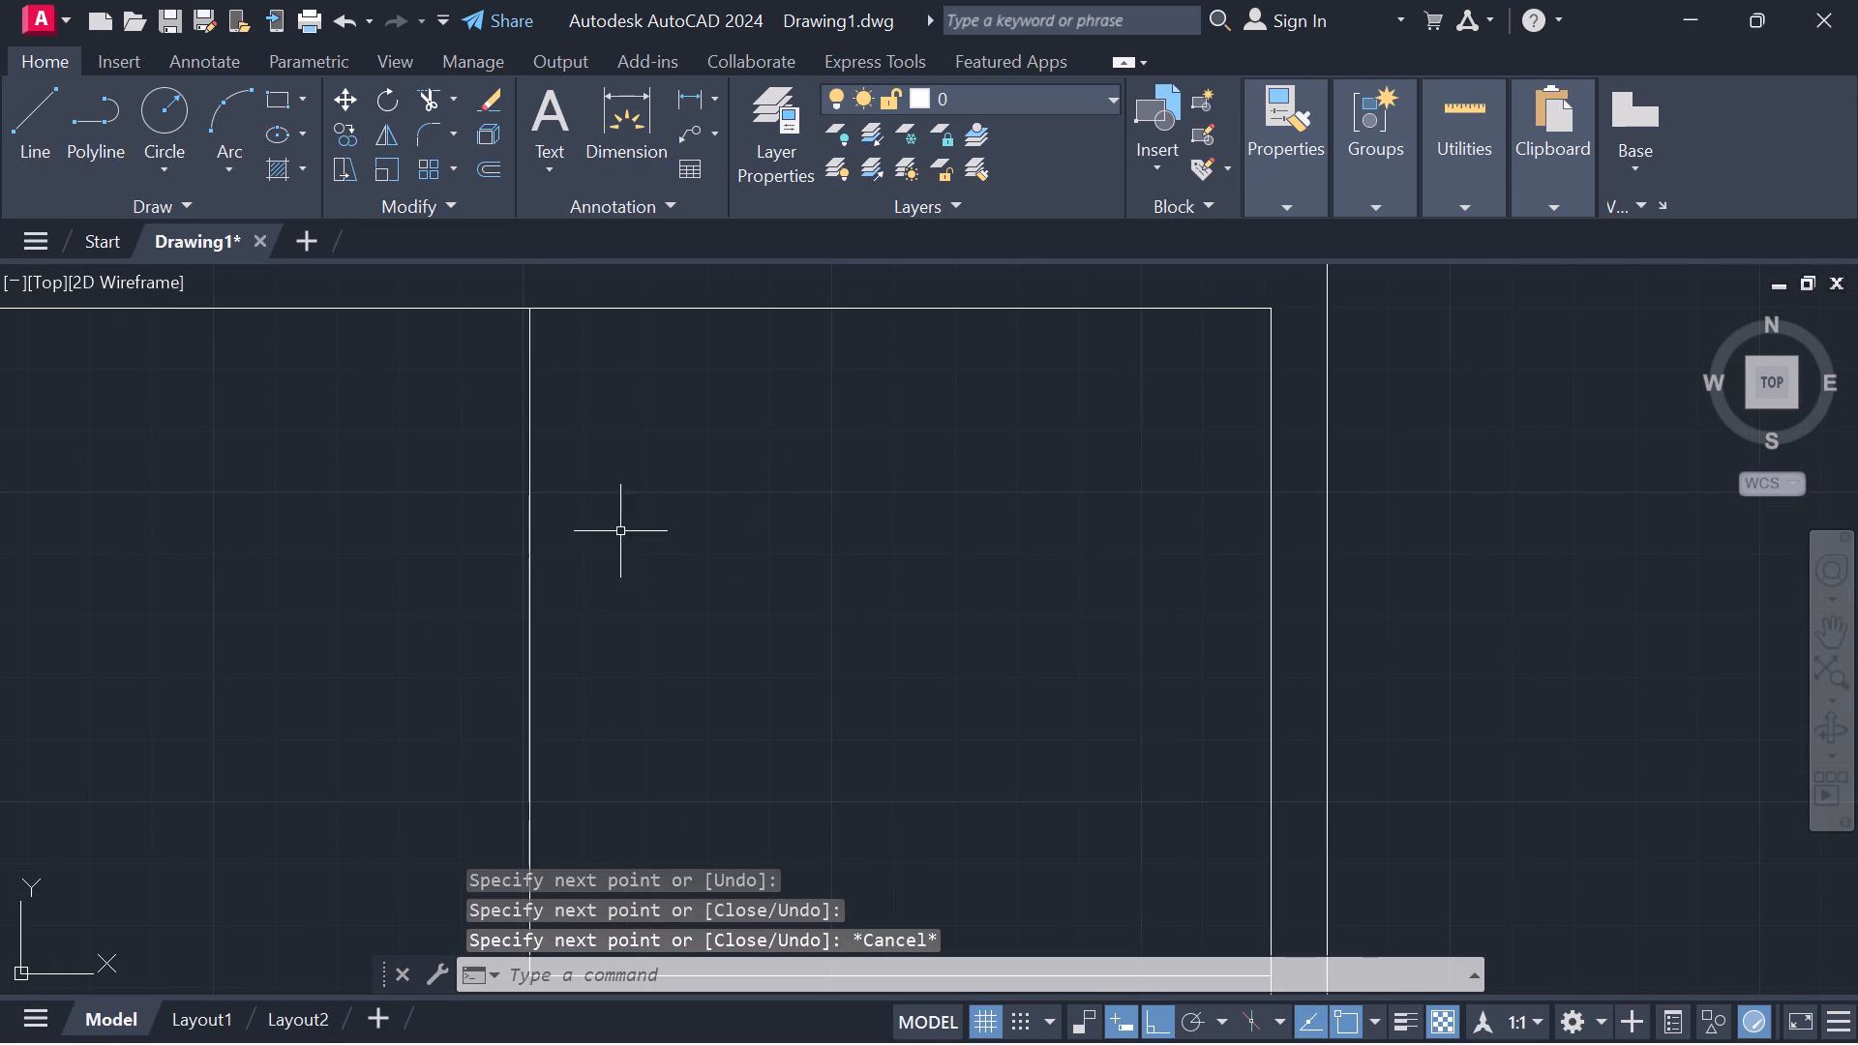
# Offset the left vertical line of the new top room 6" to the right to form the partition thickness.
pyautogui.click(489, 163)
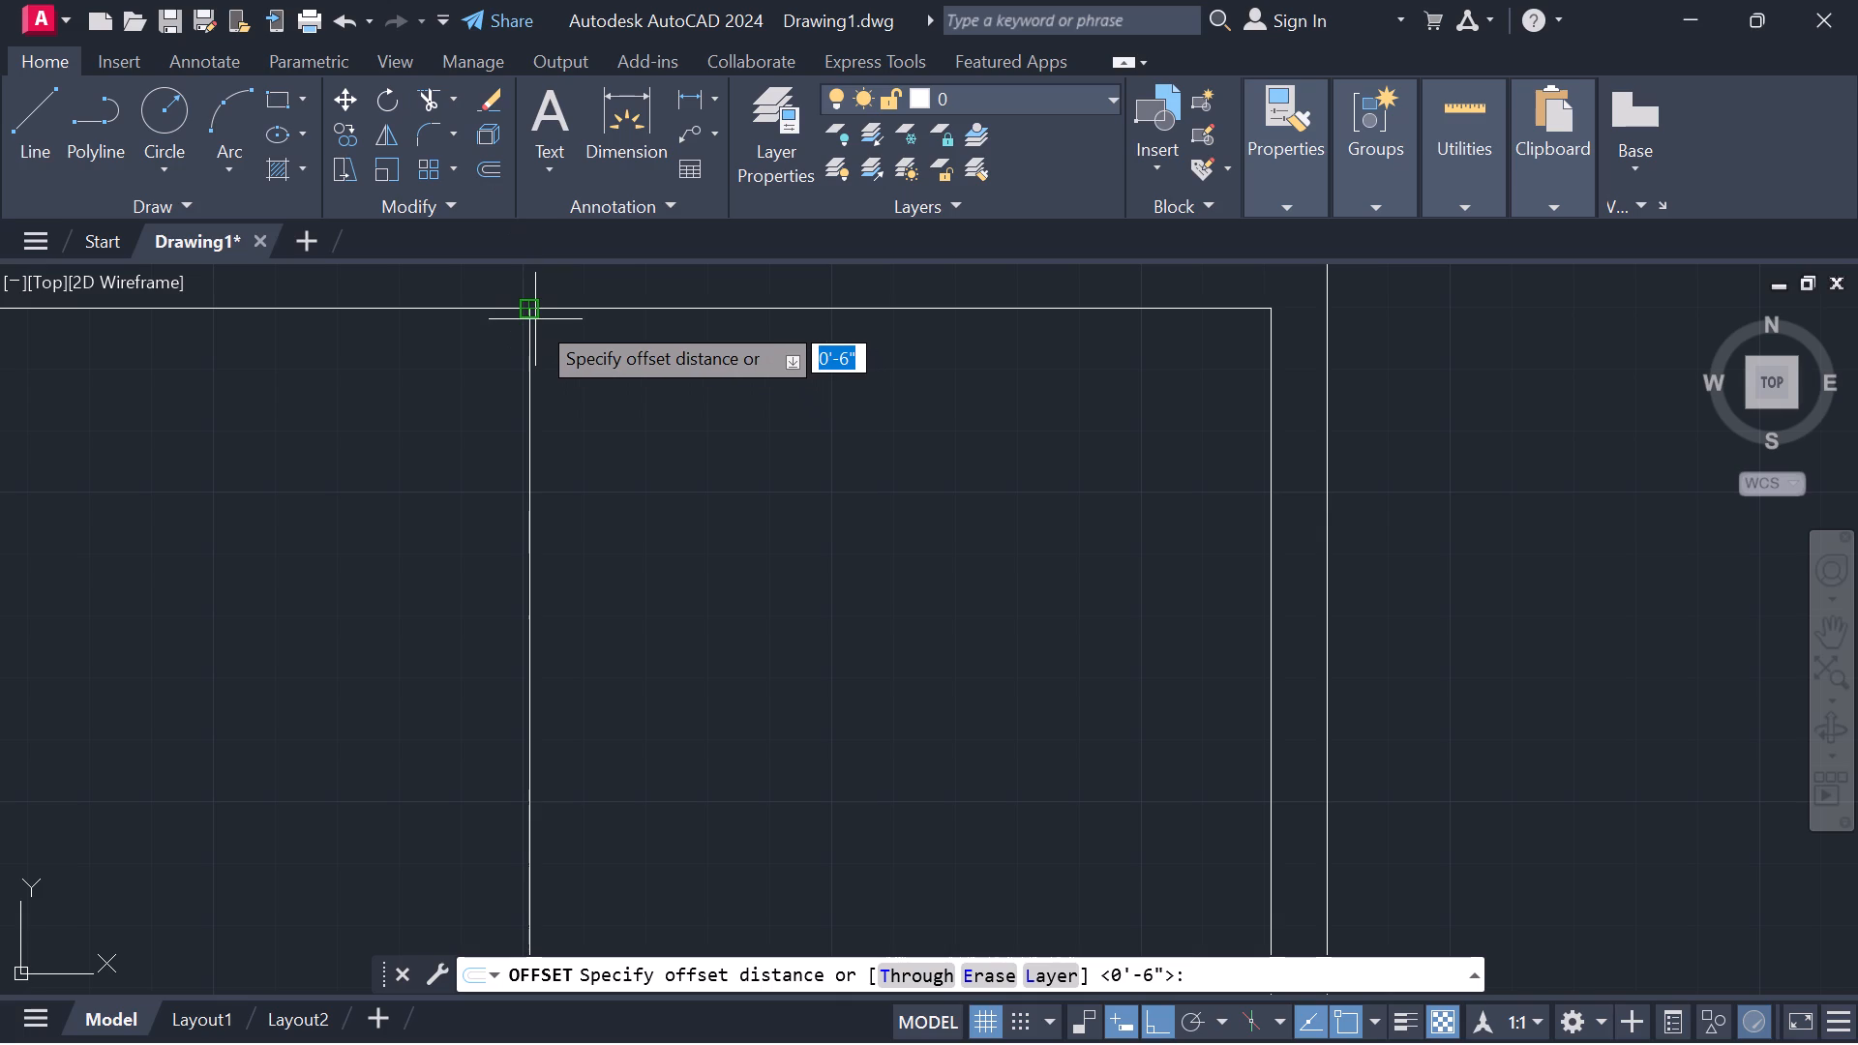
pyautogui.click(535, 317)
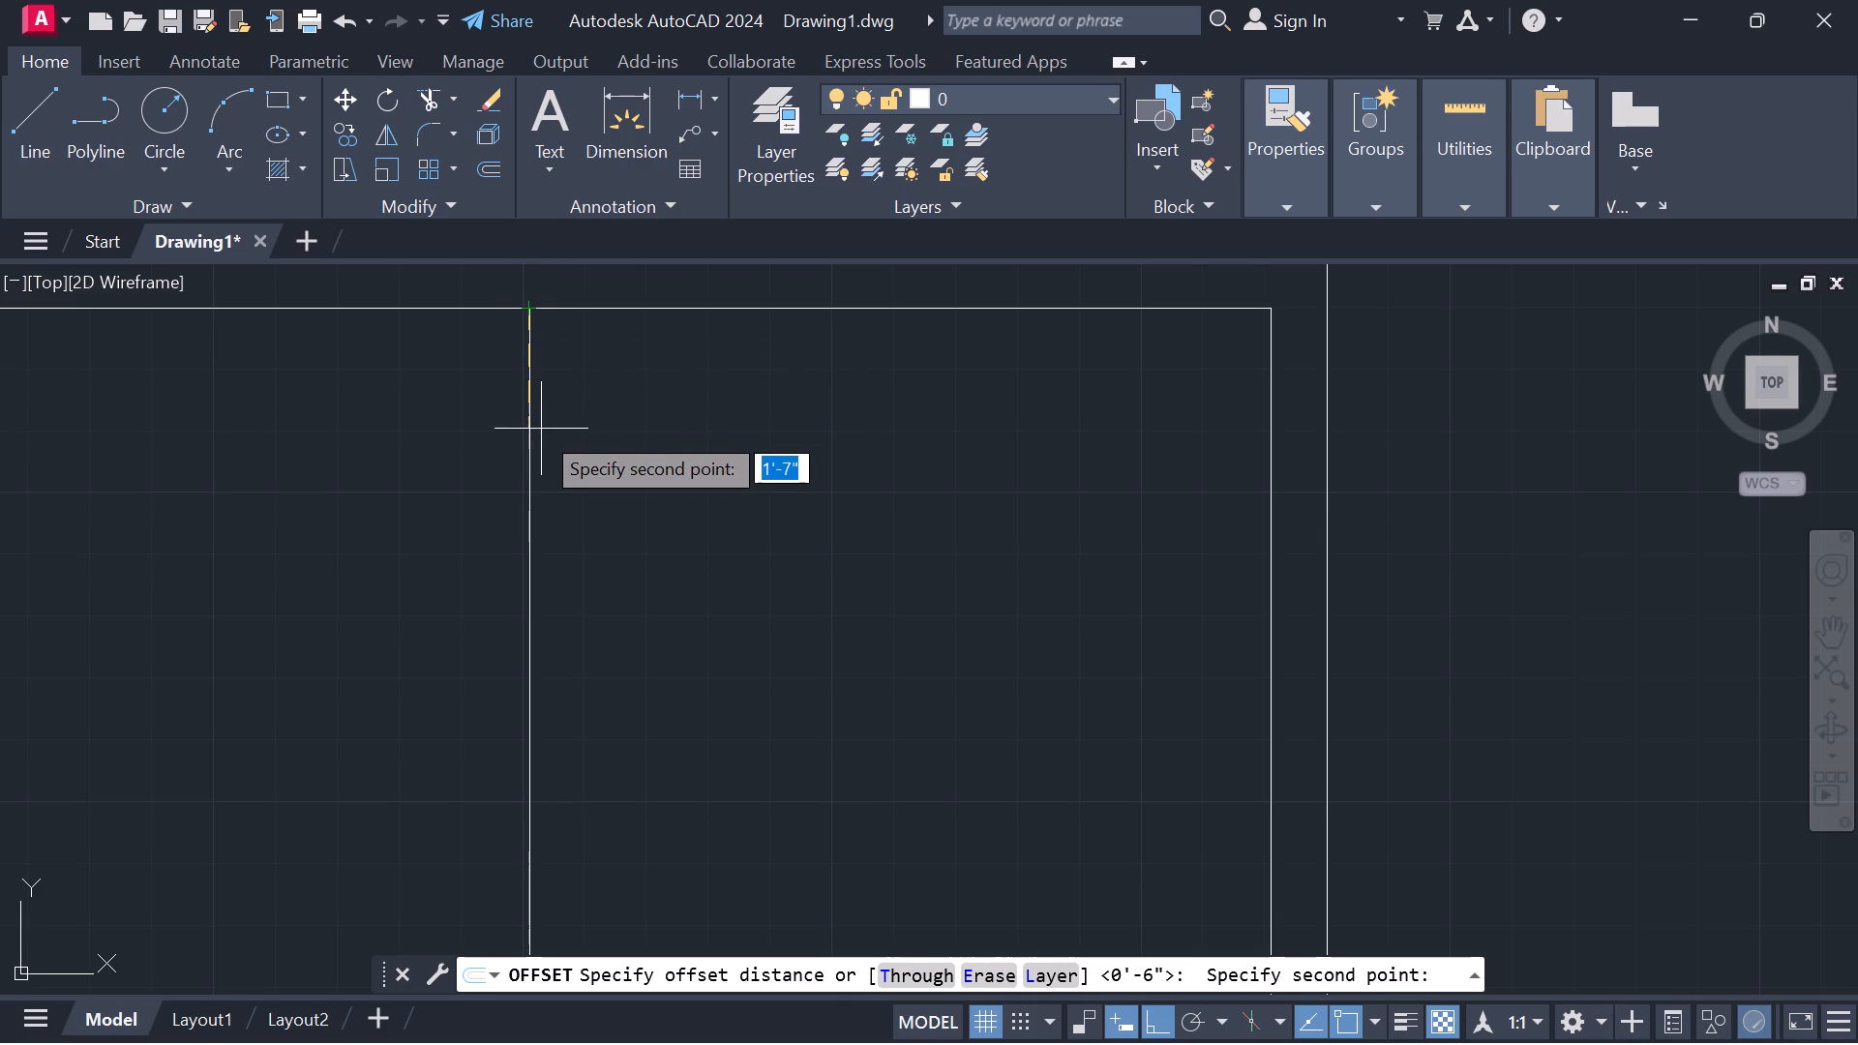
pyautogui.click(526, 444)
pyautogui.click(525, 434)
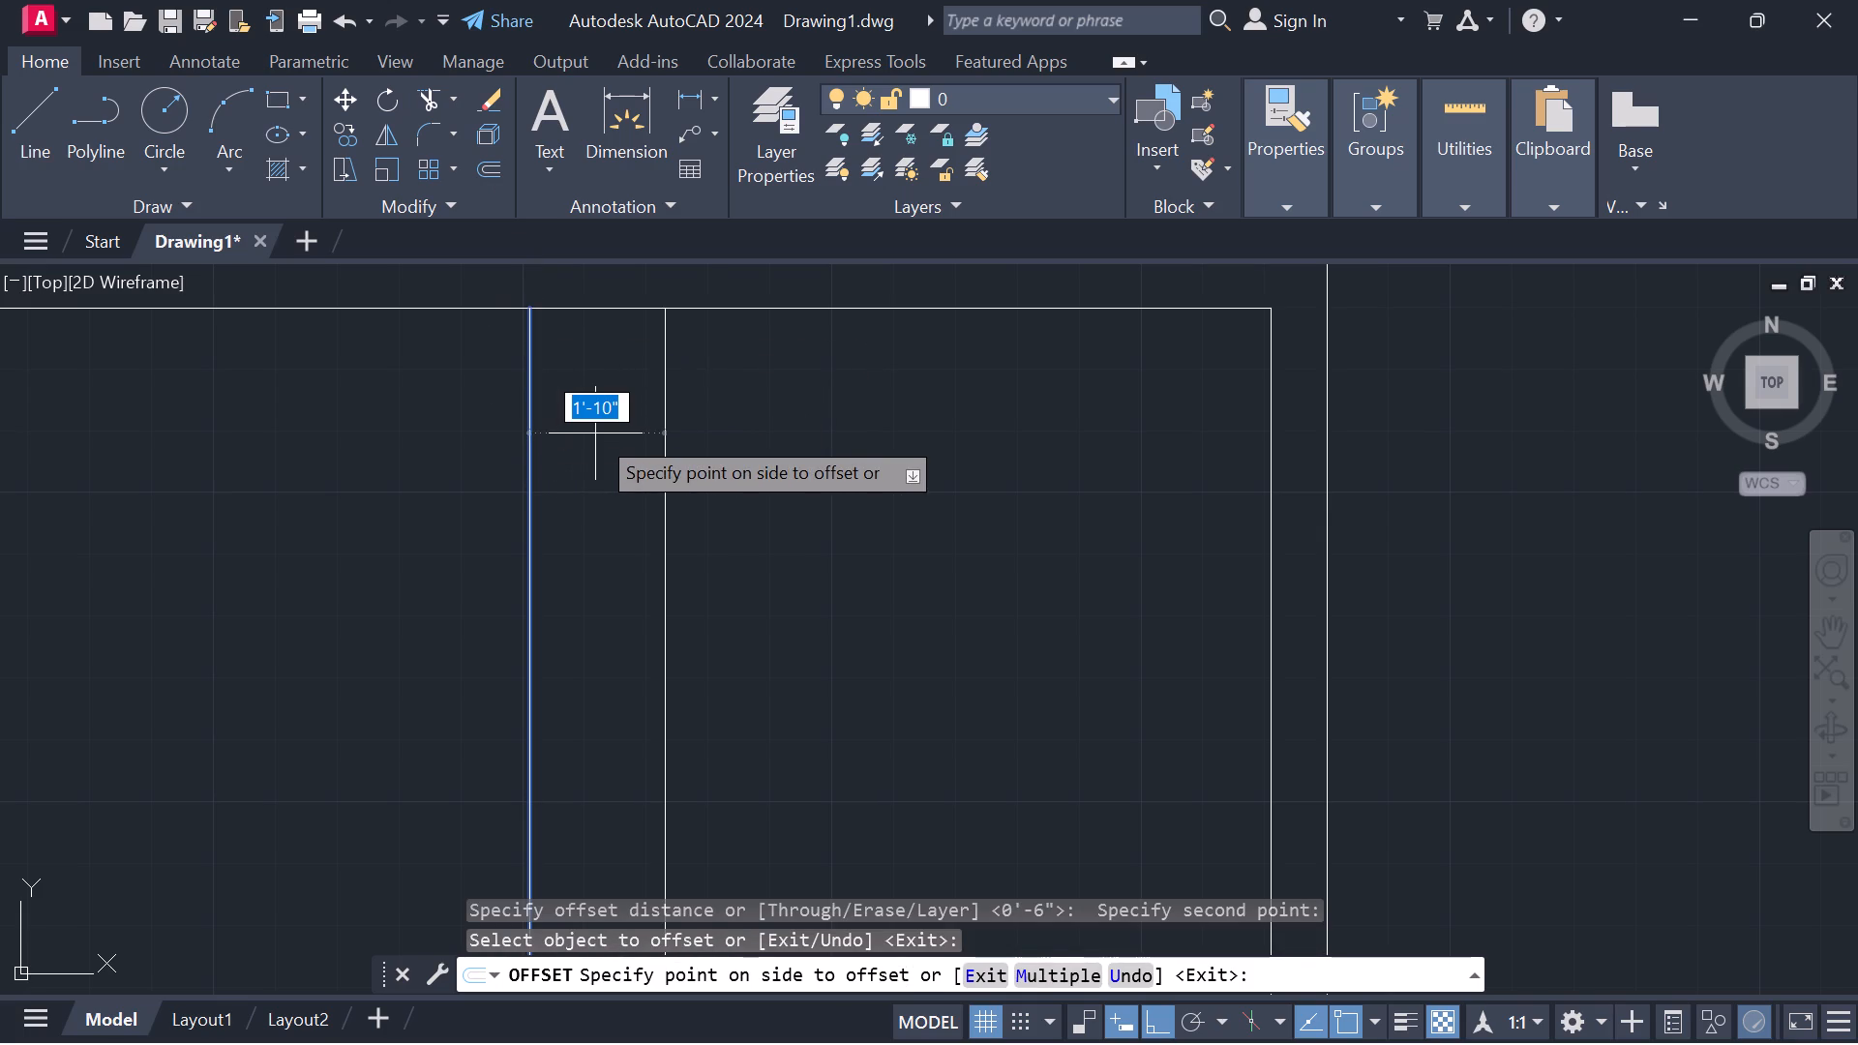
pyautogui.press('6')
pyautogui.hotkey('shift', '"')
pyautogui.press('Return')
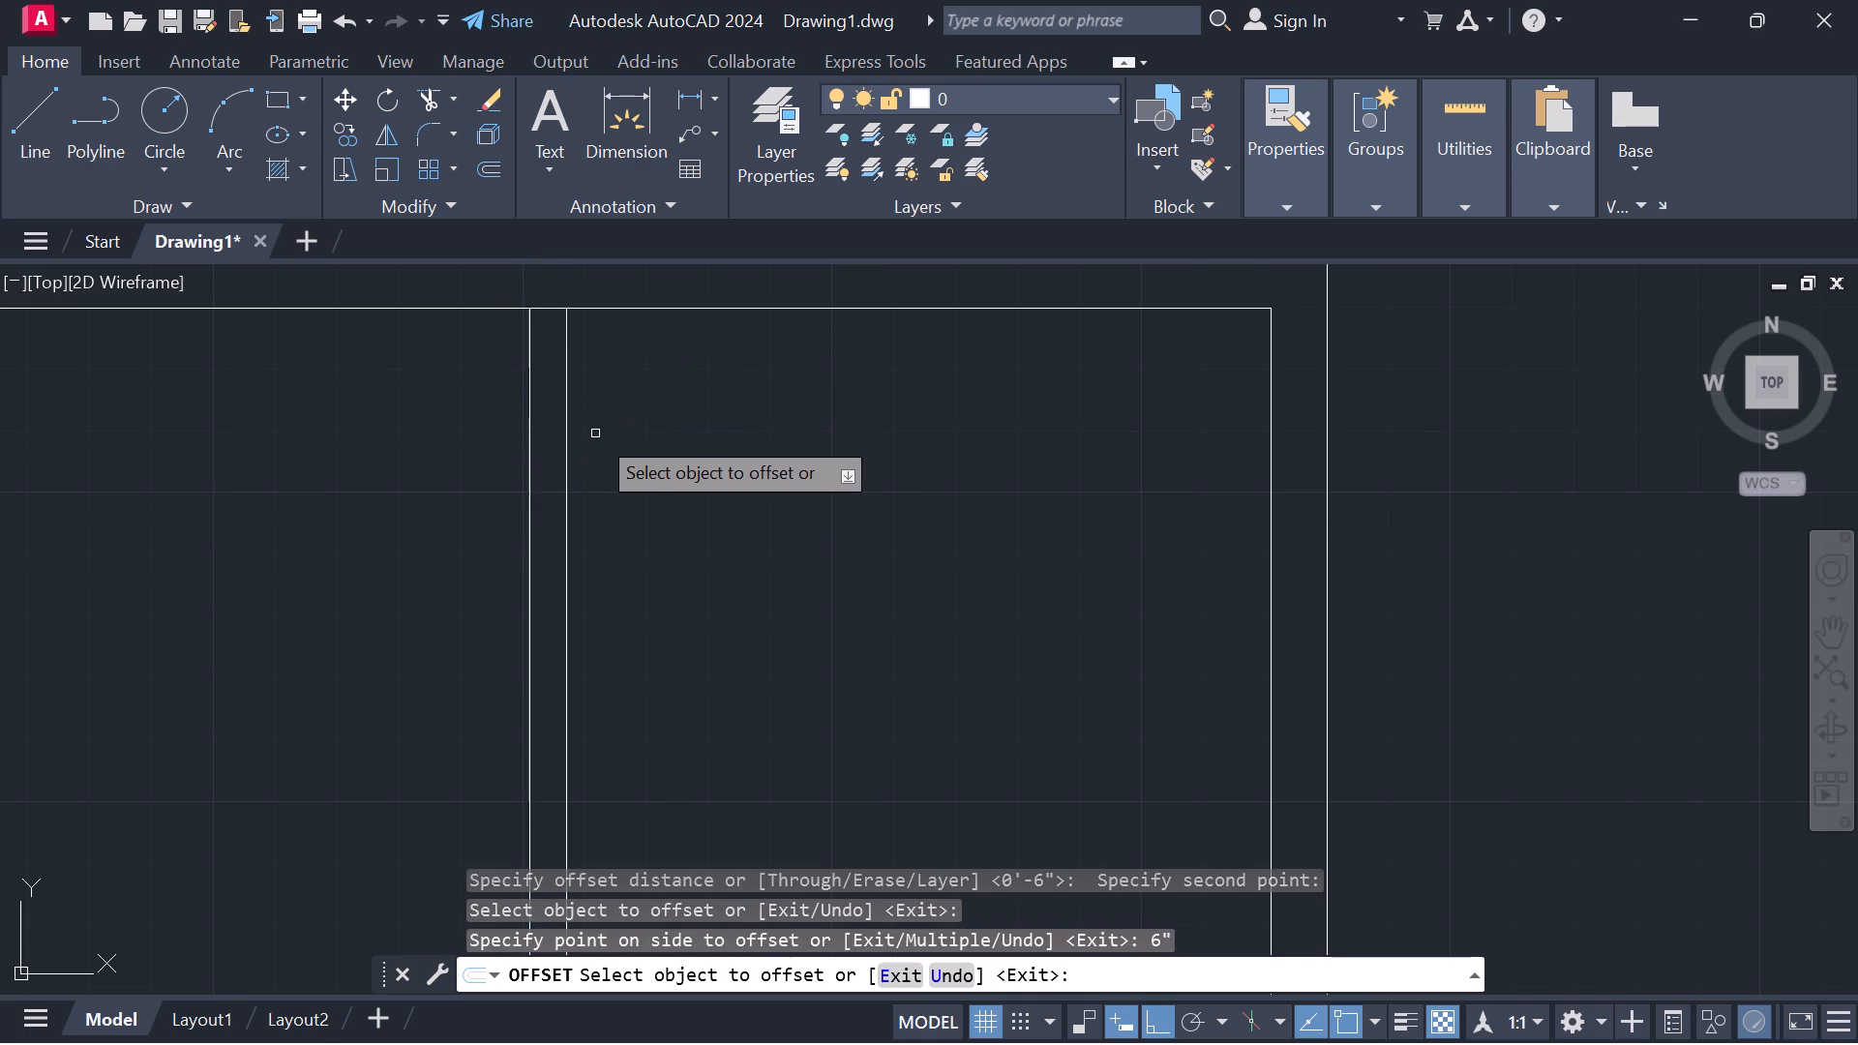
# Offset the bottom line of the top room 6" upward to form the partition thickness.
pyautogui.scroll(-3, 725, 562)
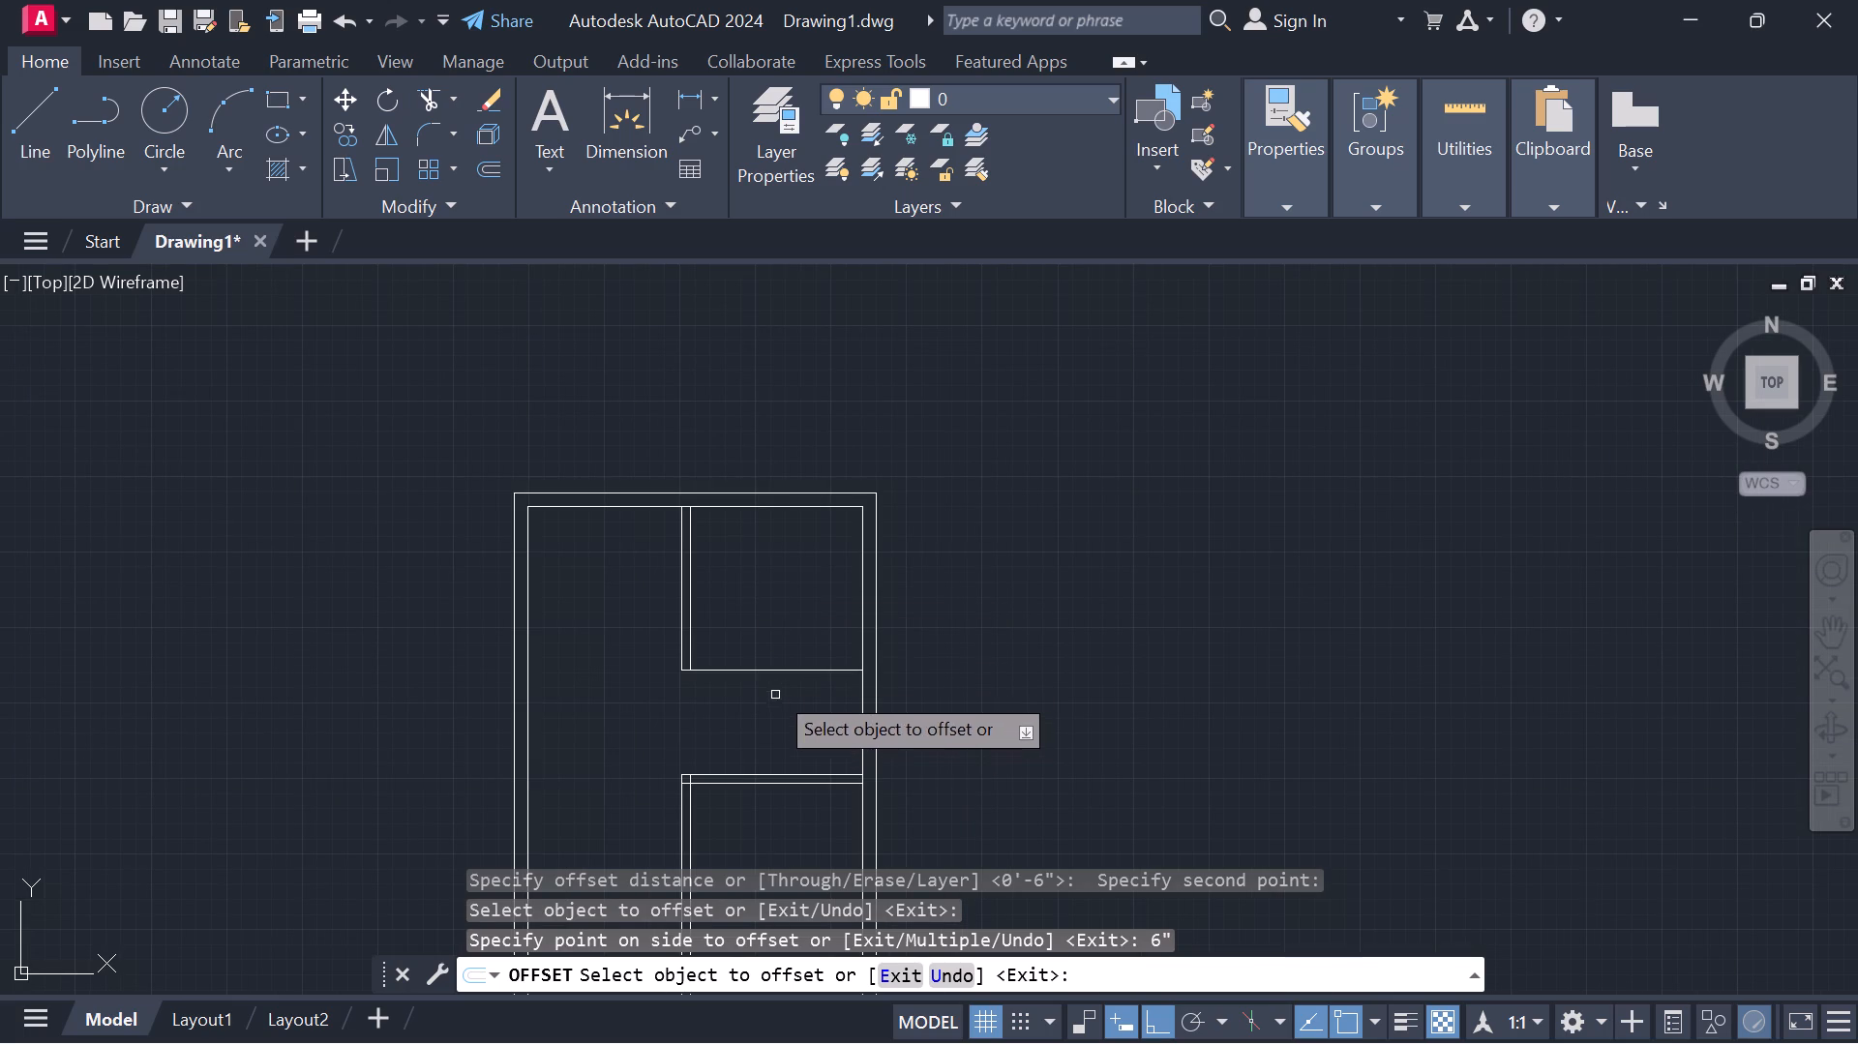
pyautogui.click(769, 667)
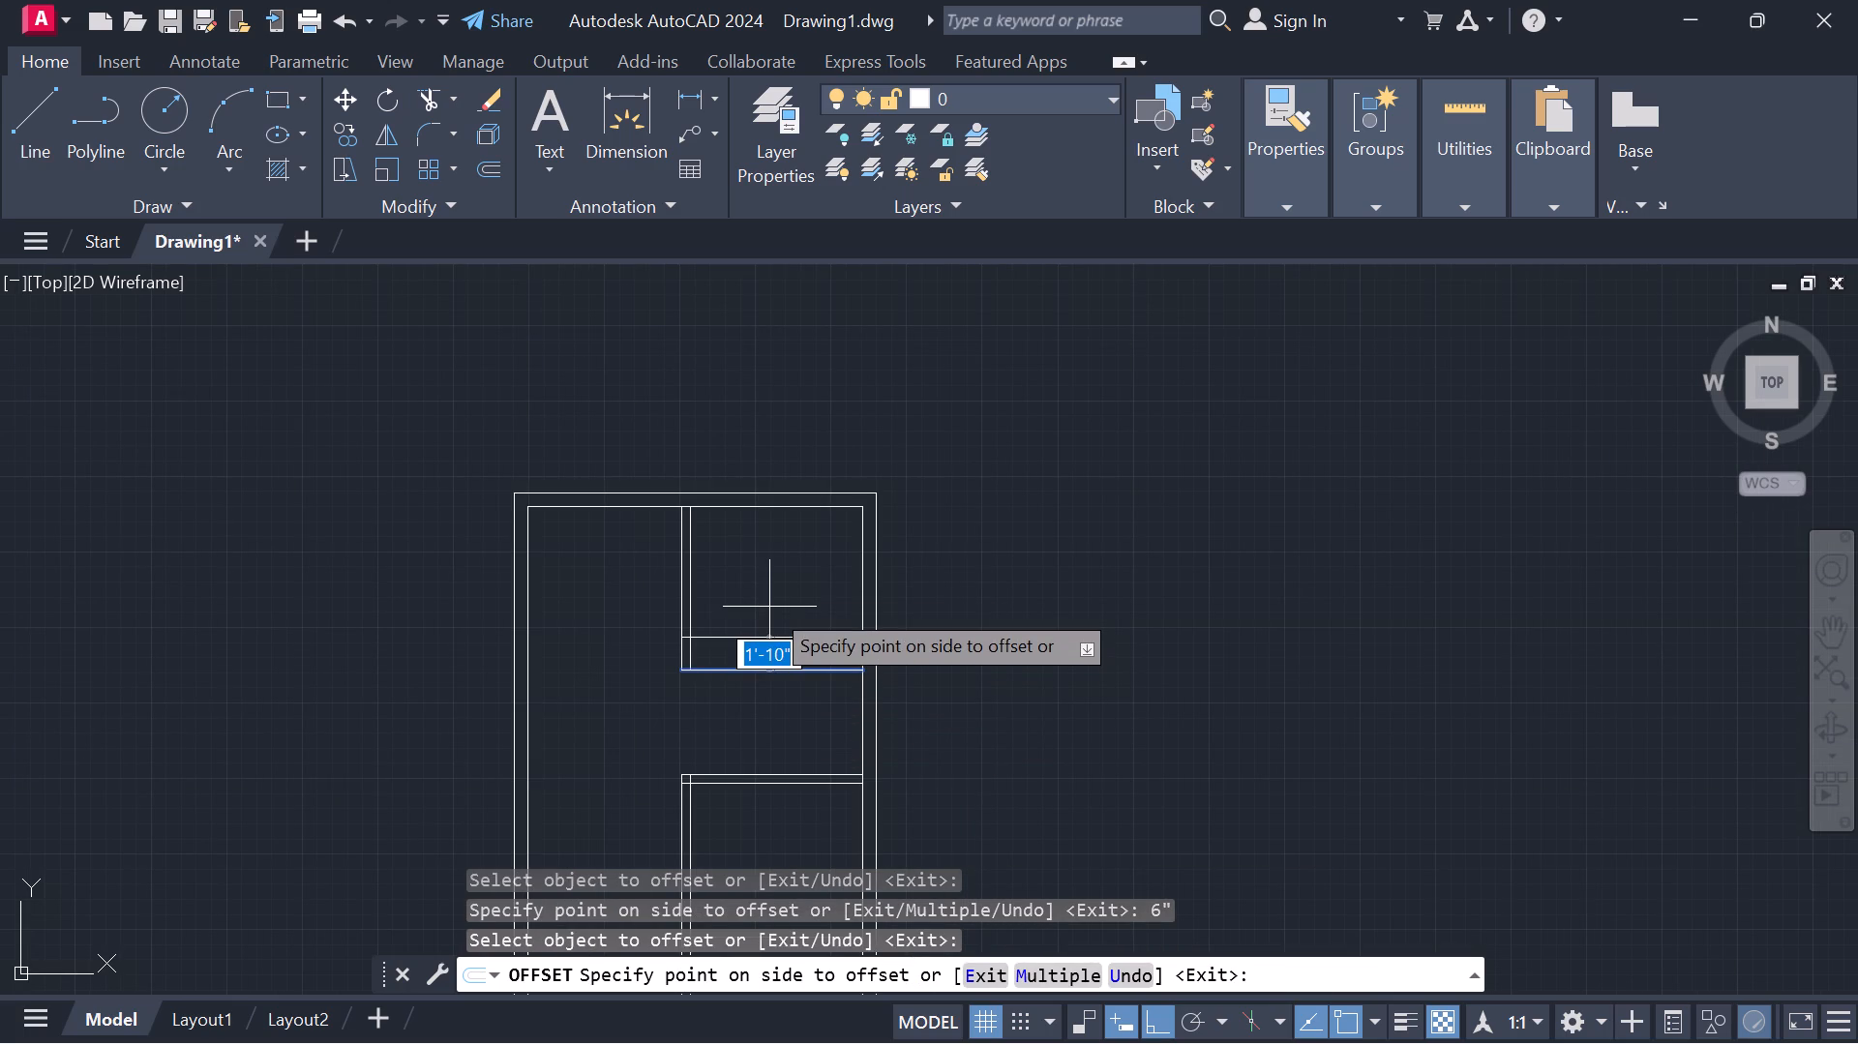
pyautogui.write('6"')
pyautogui.press('Return')
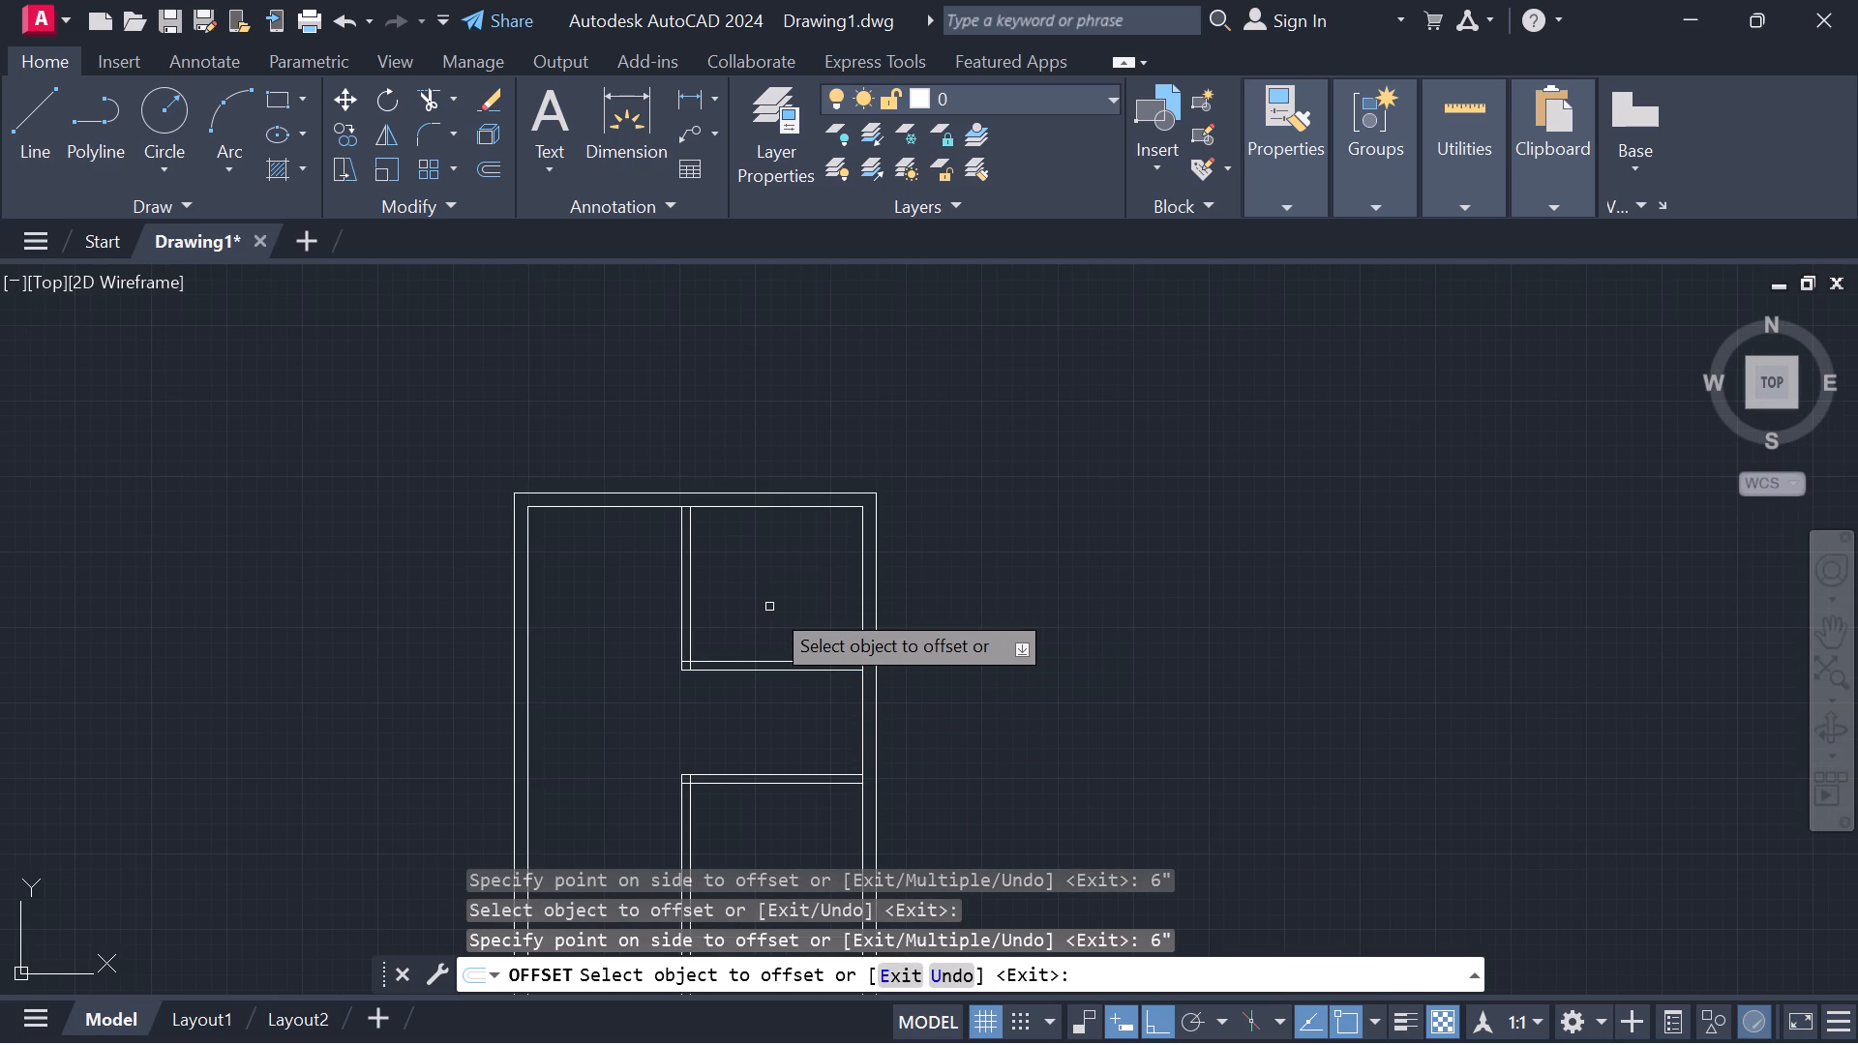
pyautogui.press('Escape')
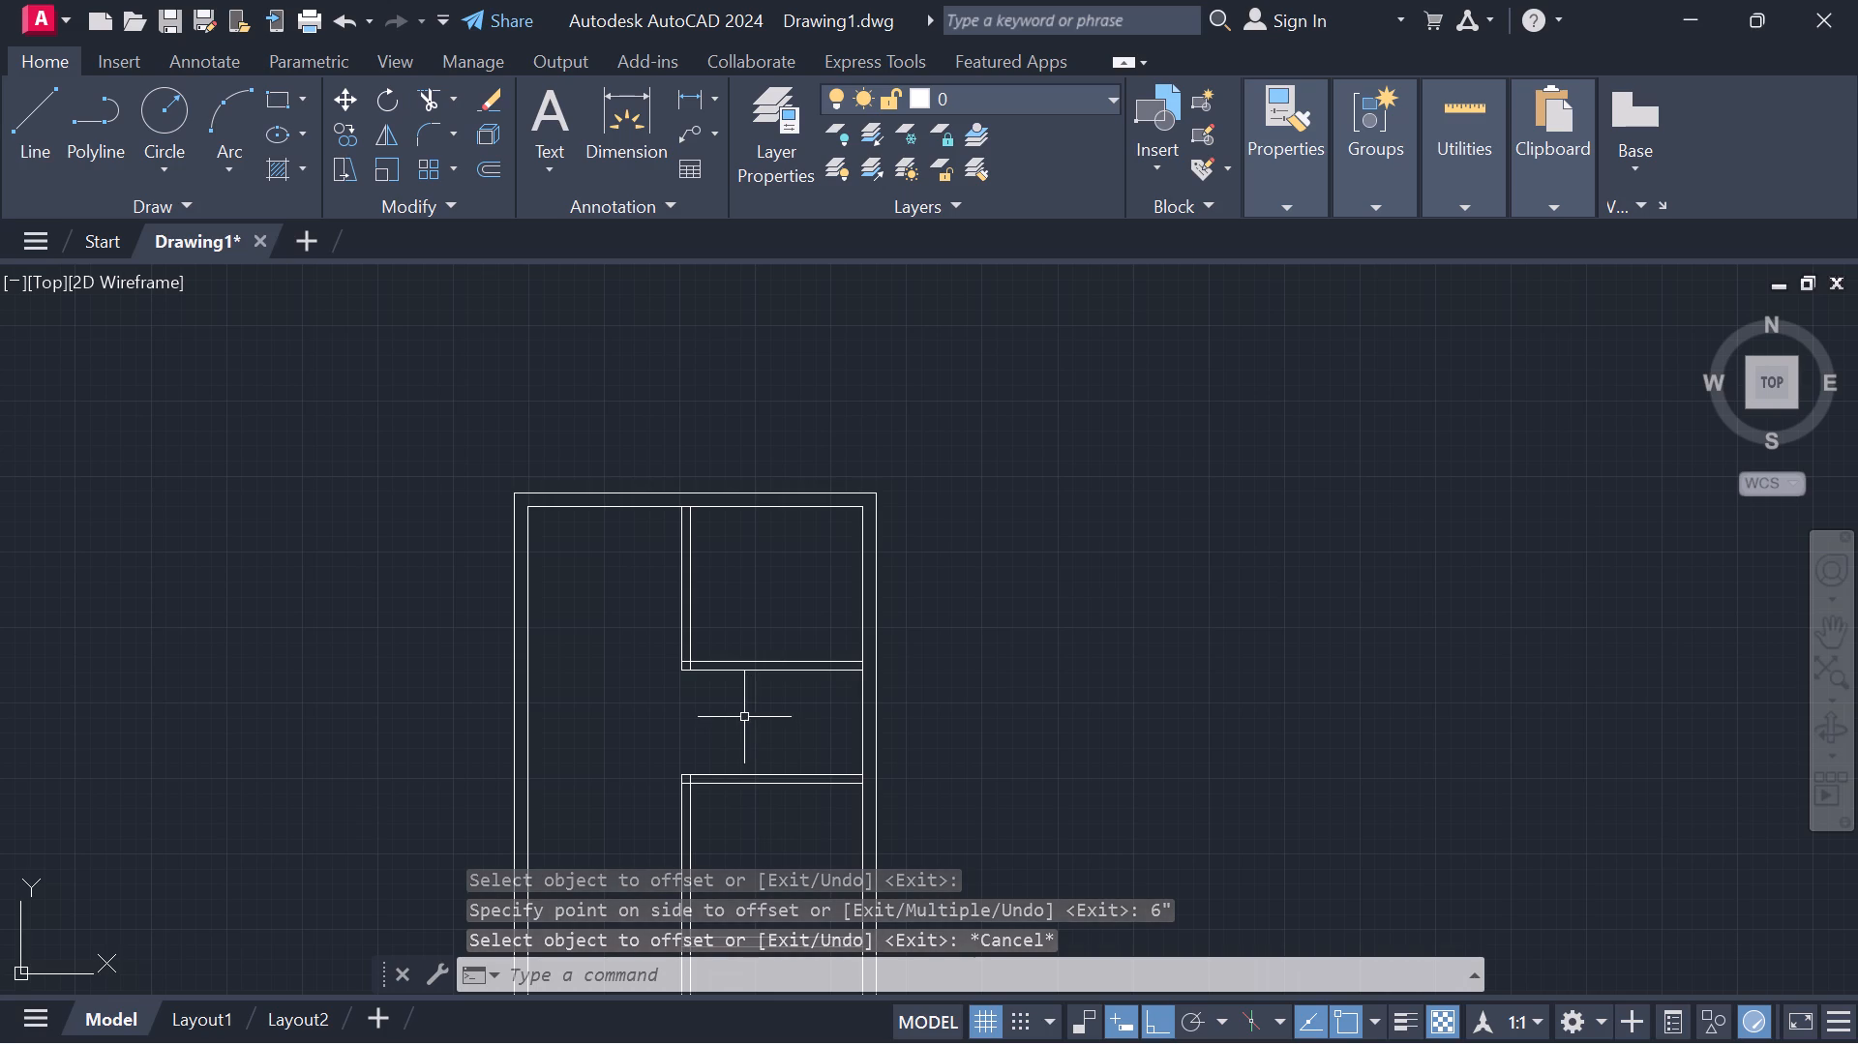
# Draw a 2' line to the left from the midpoint of the top line of the room below the gap.
pyautogui.moveTo(744, 717); pyautogui.dragTo(659, 696, button='middle')
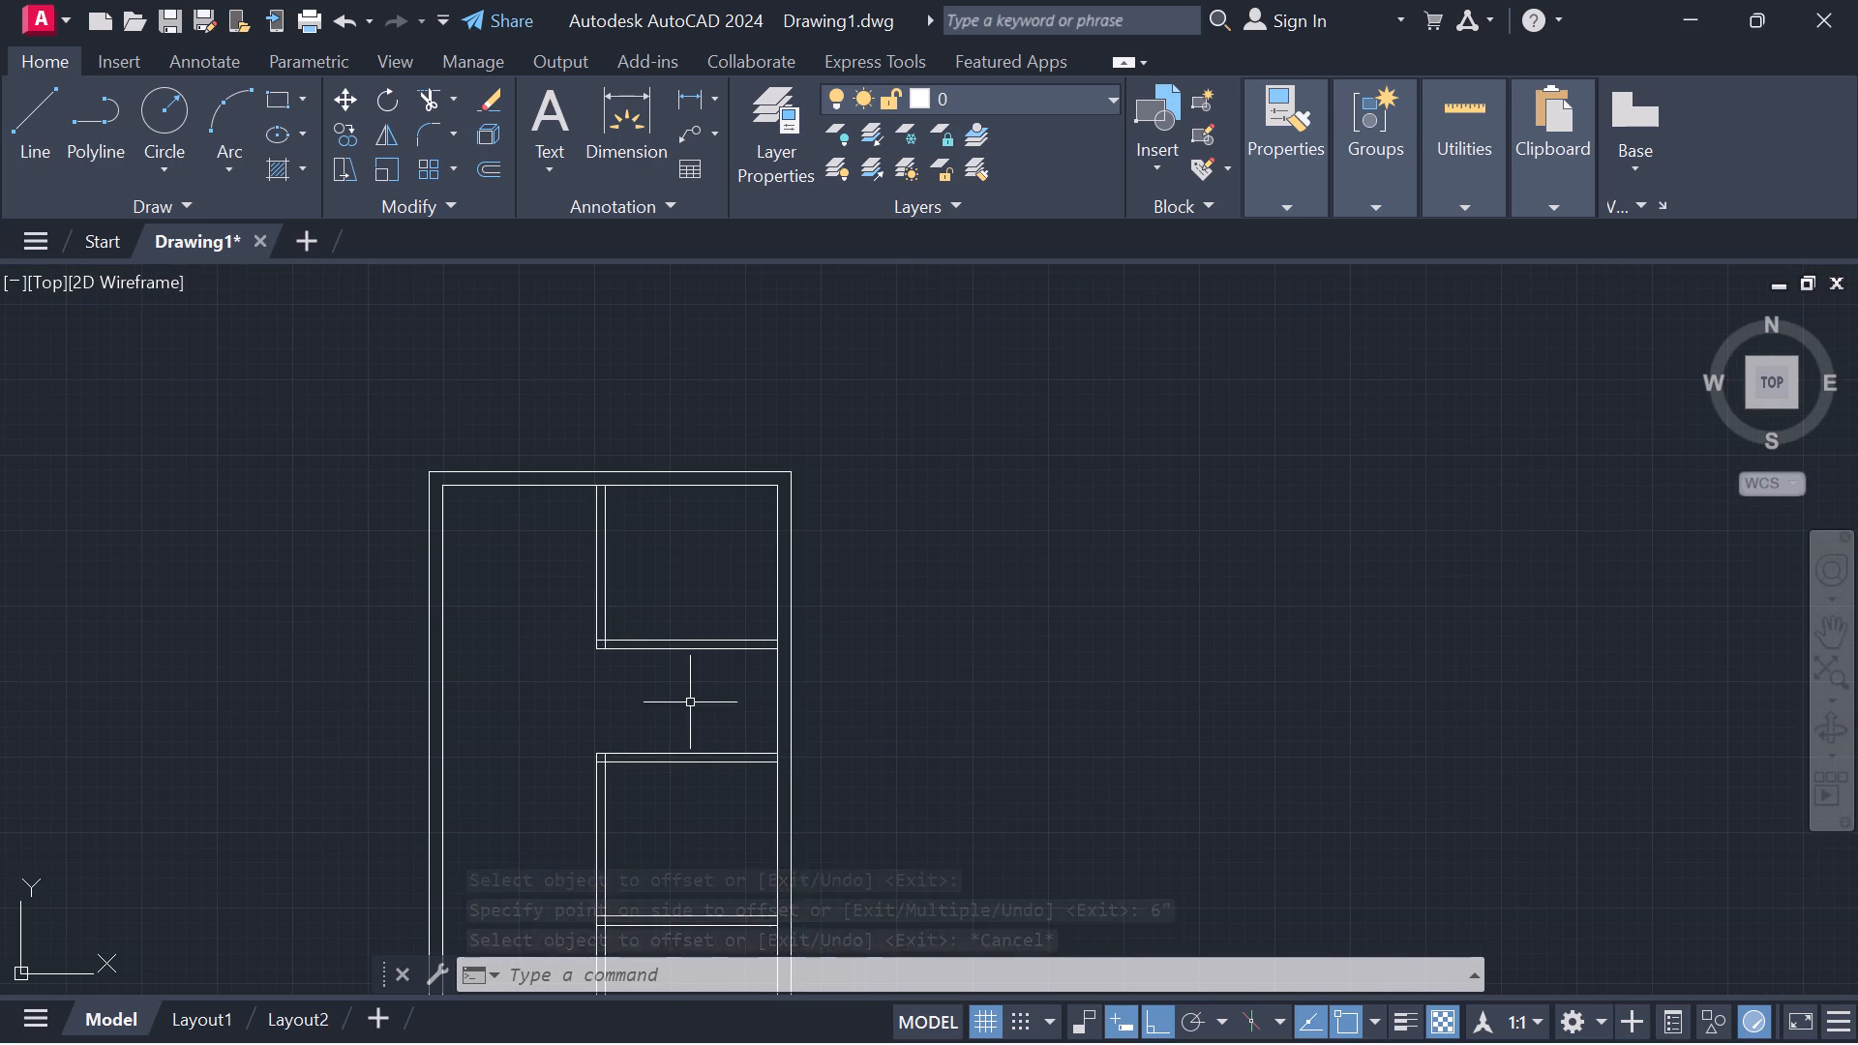
pyautogui.write('L')
pyautogui.press('space')
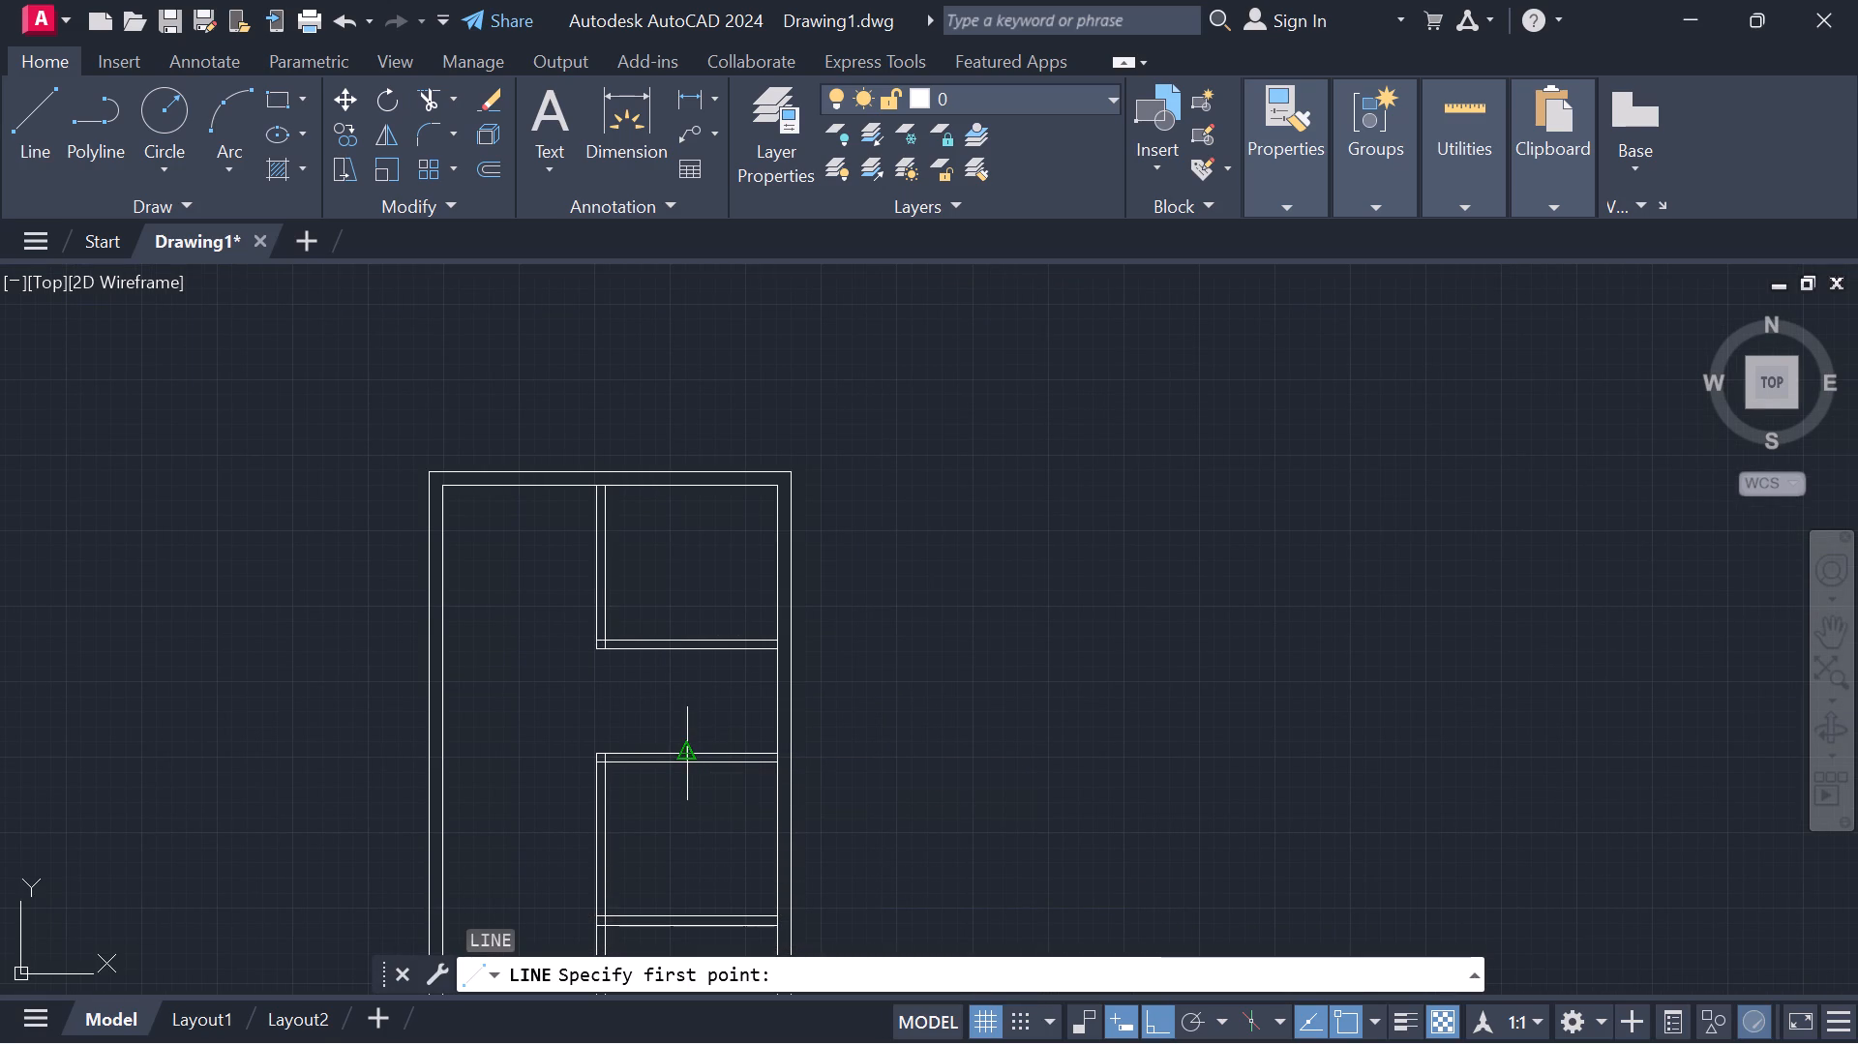
pyautogui.click(683, 748)
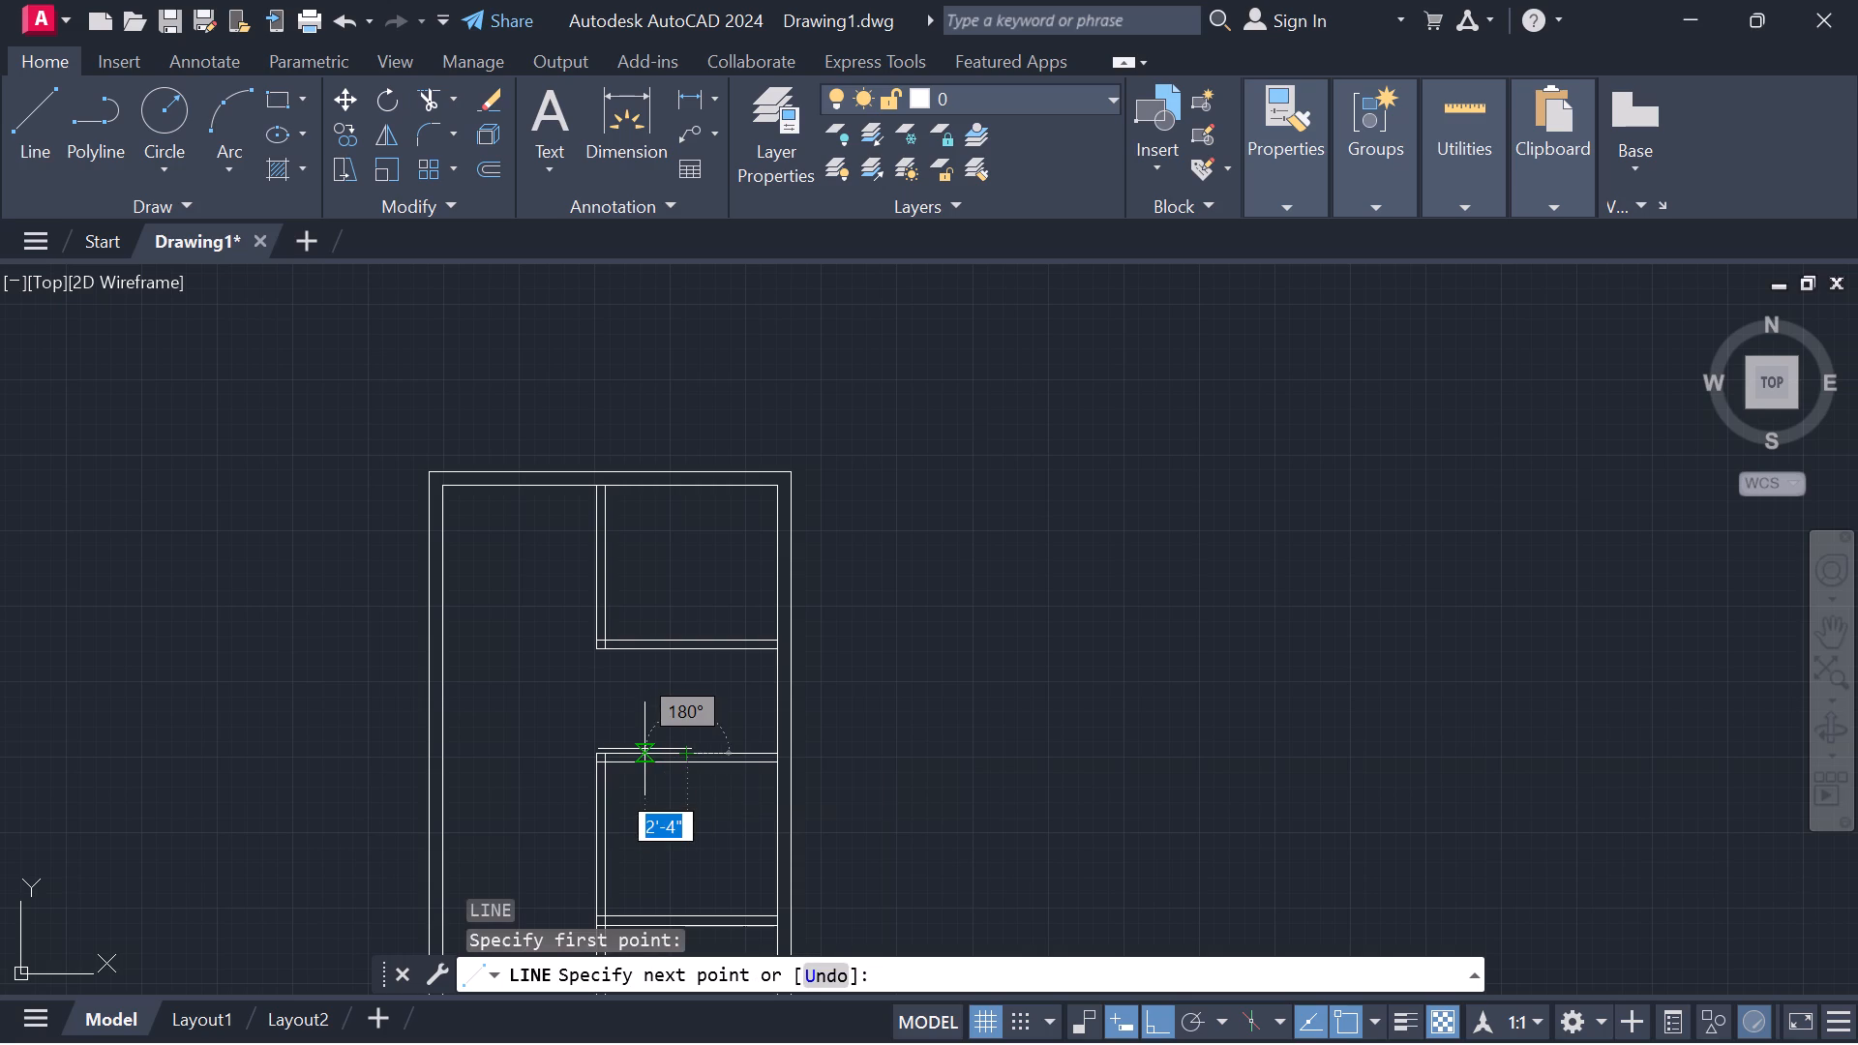
pyautogui.write("2'")
pyautogui.press('Return')
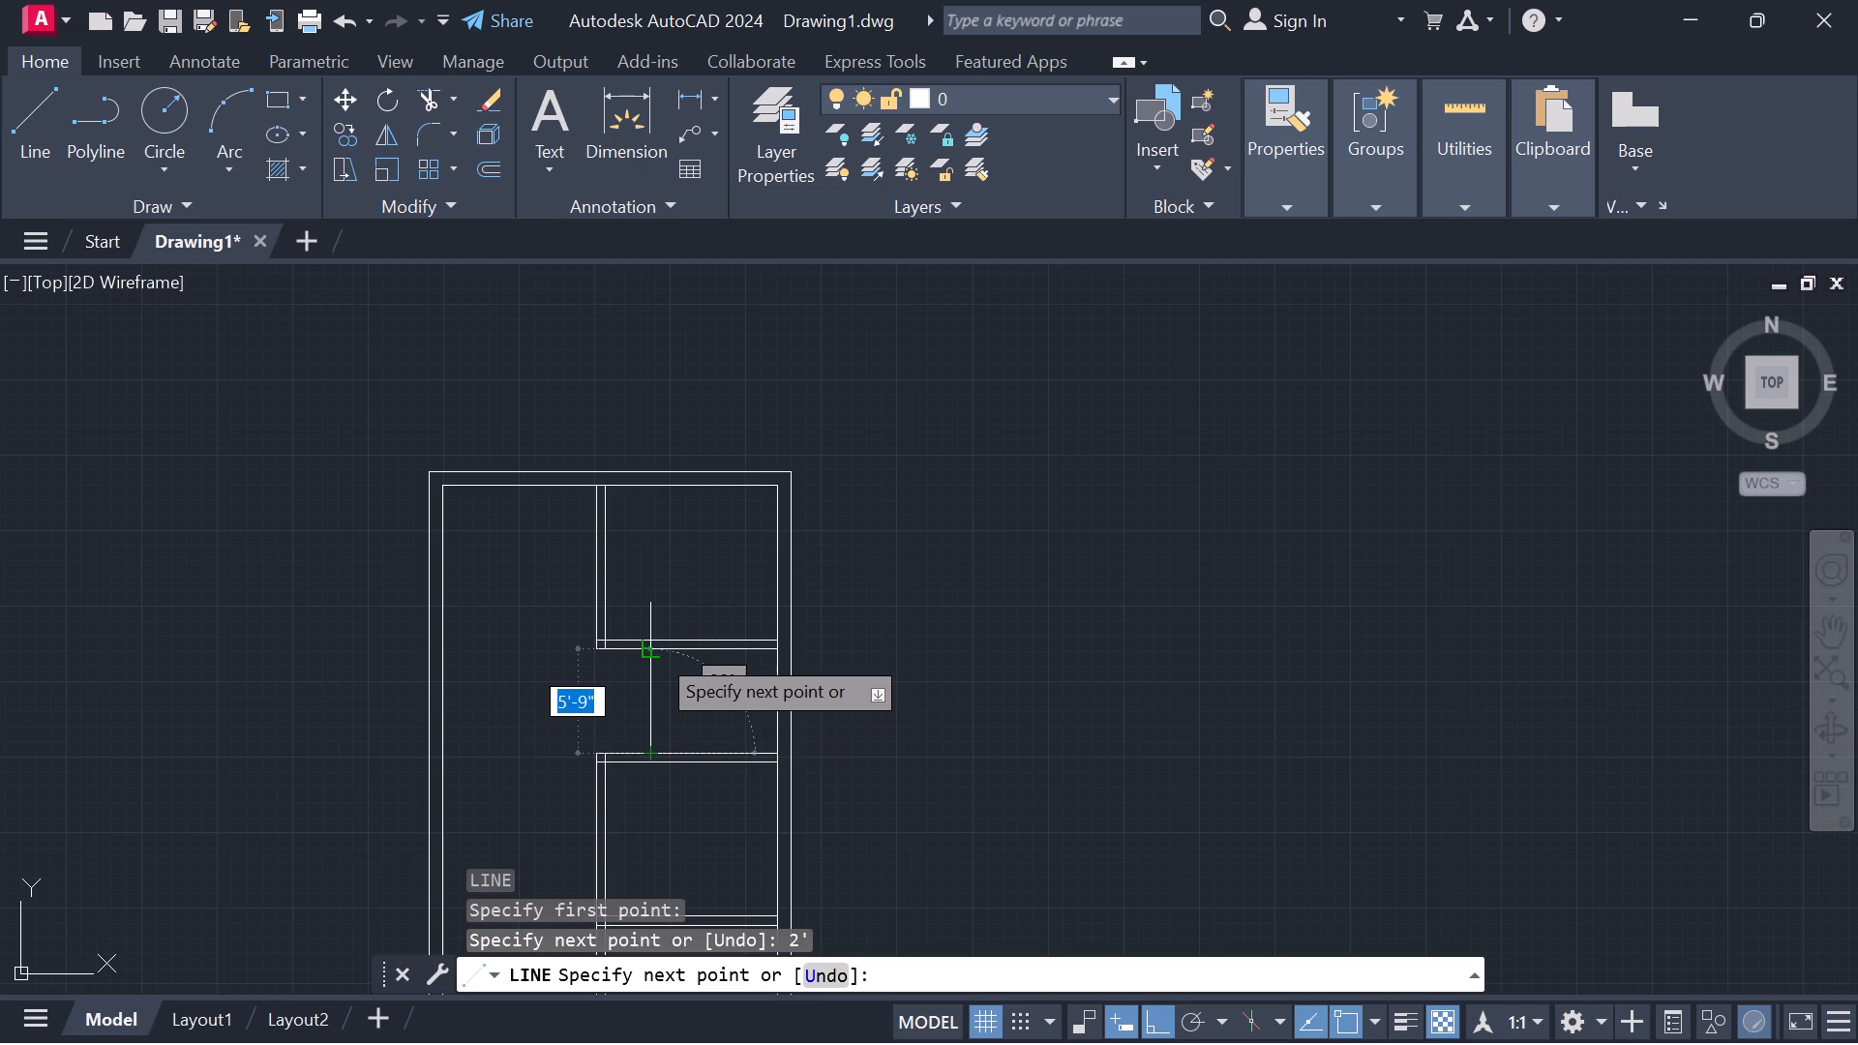
pyautogui.scroll(3, 655, 652)
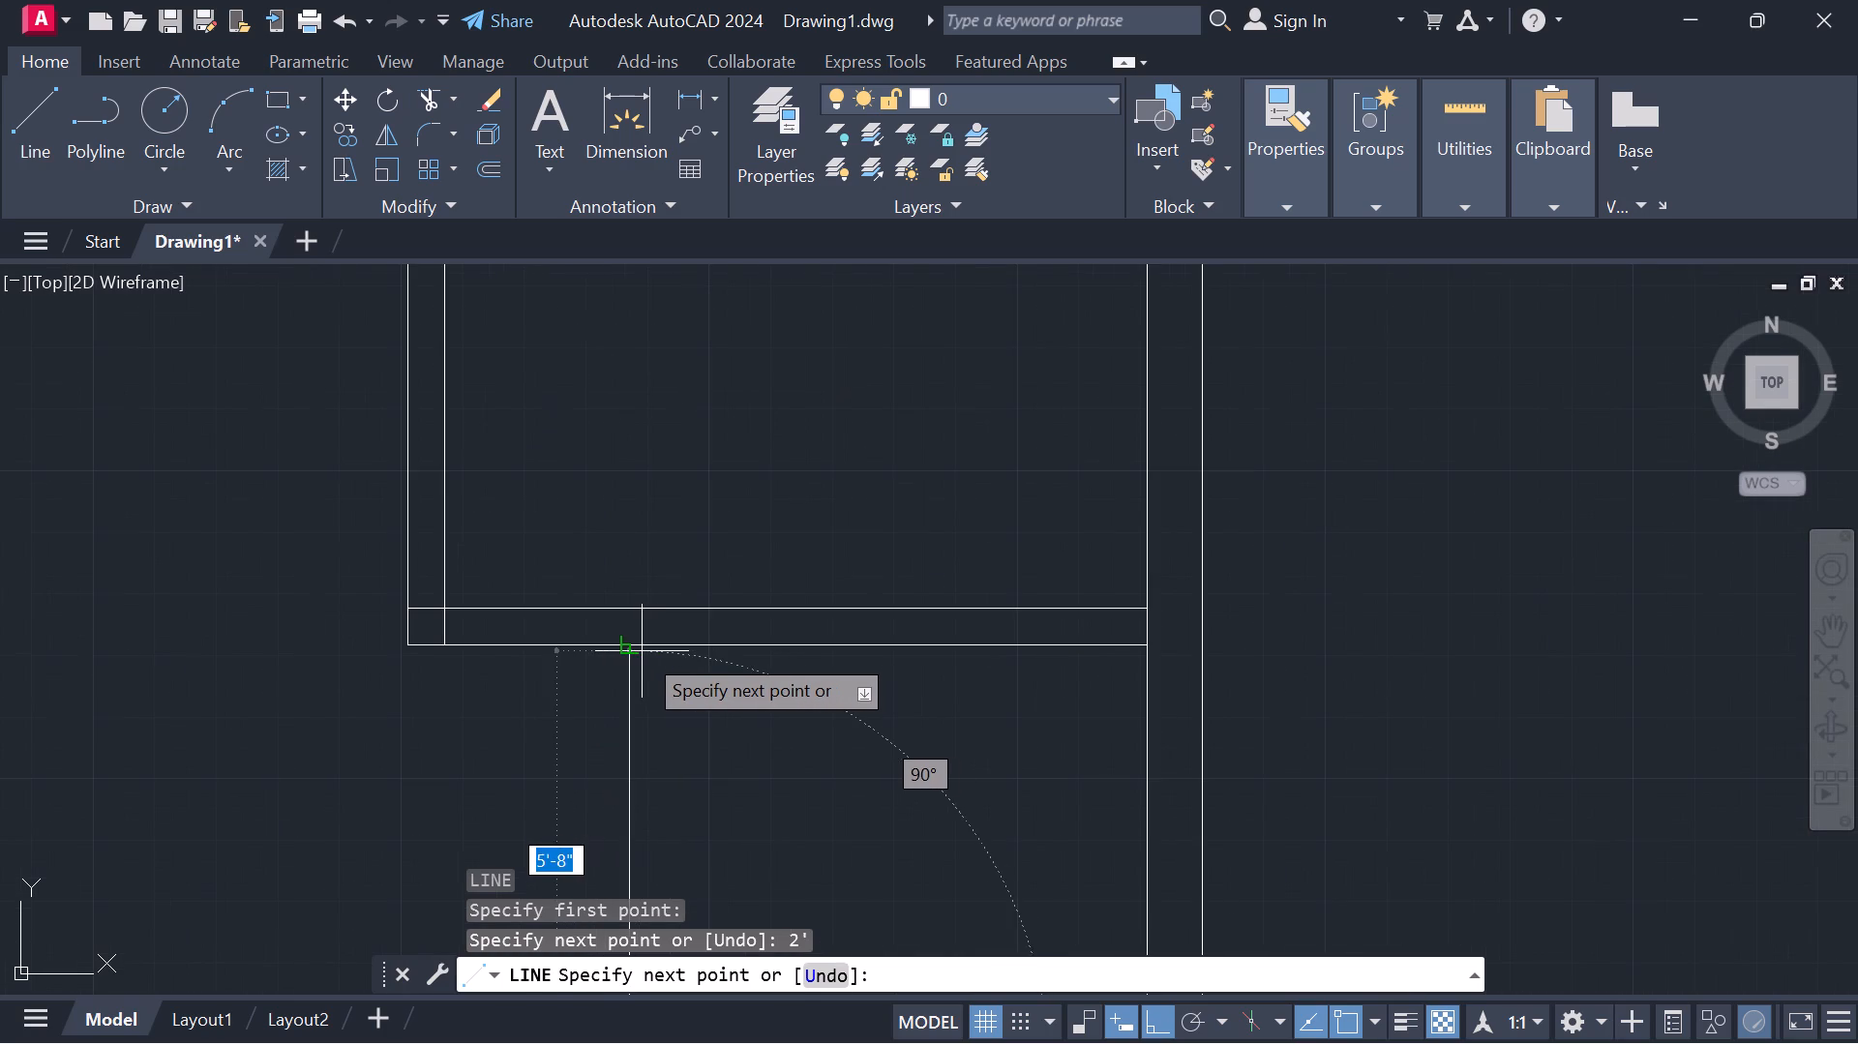
pyautogui.scroll(1, 638, 645)
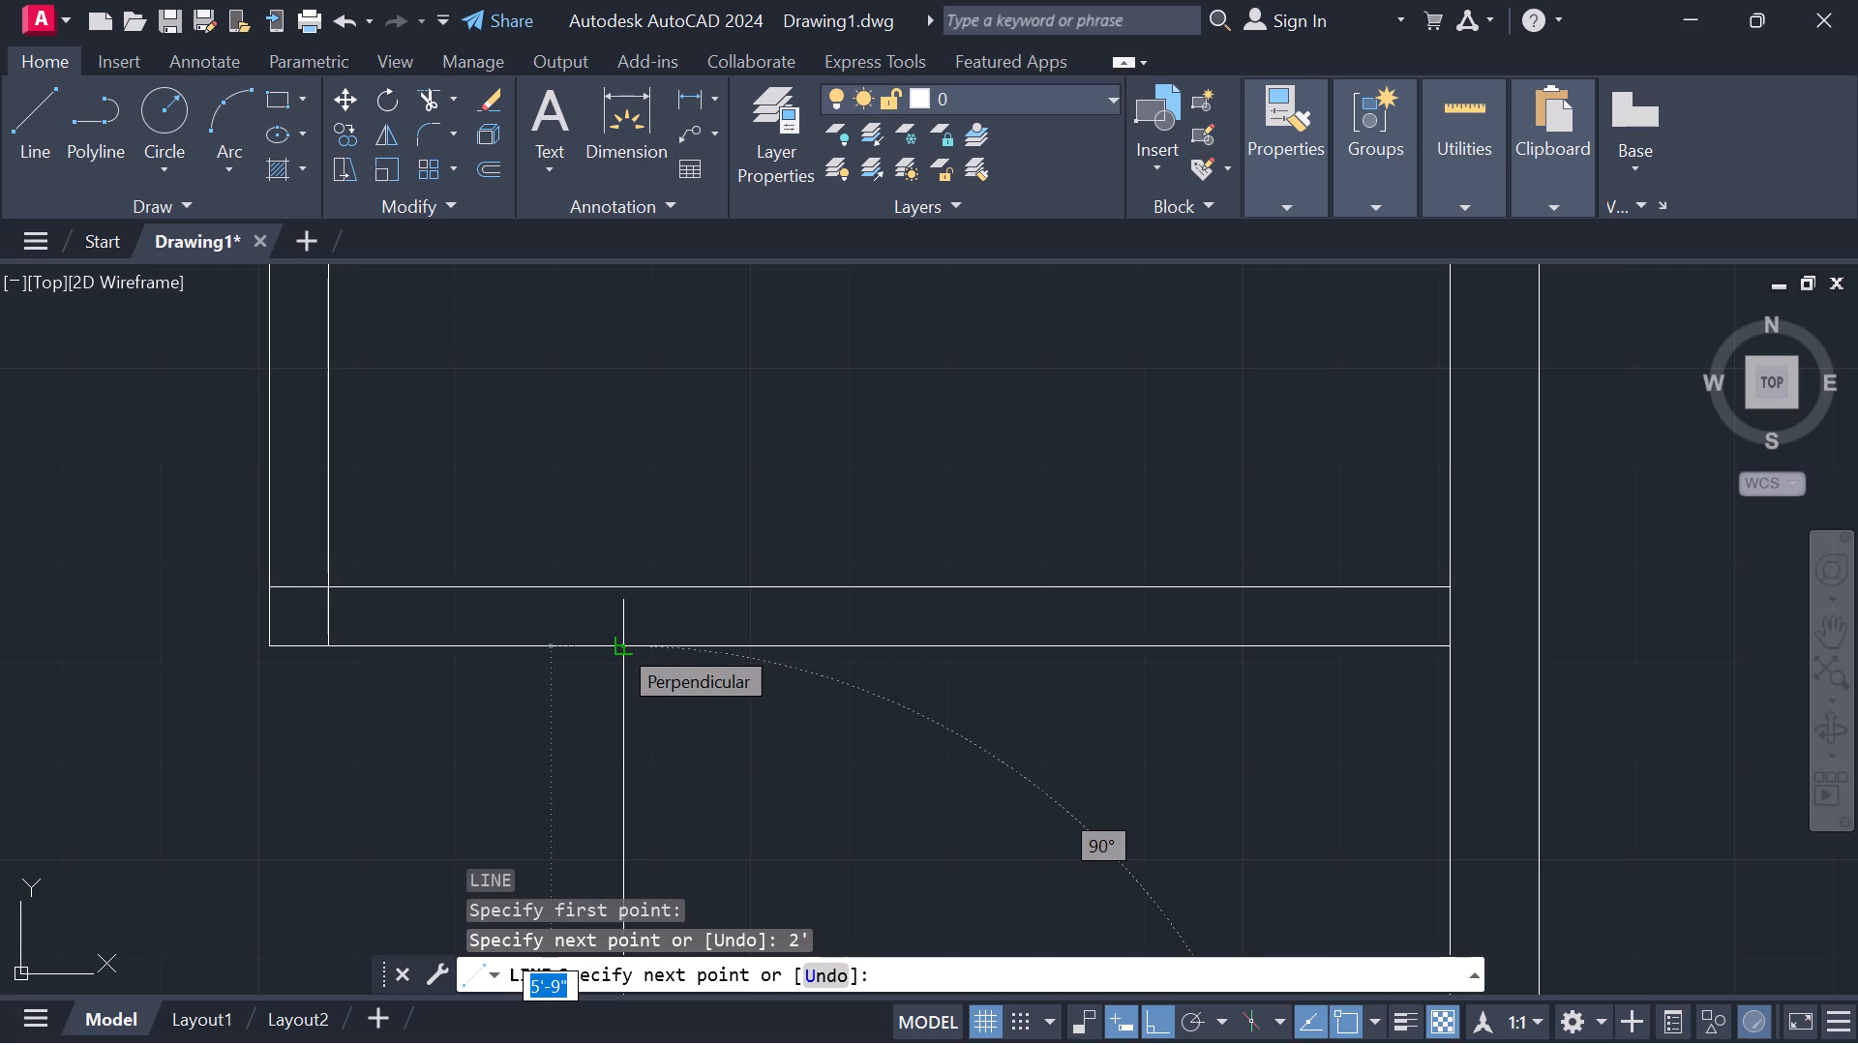
pyautogui.scroll(-3, 616, 642)
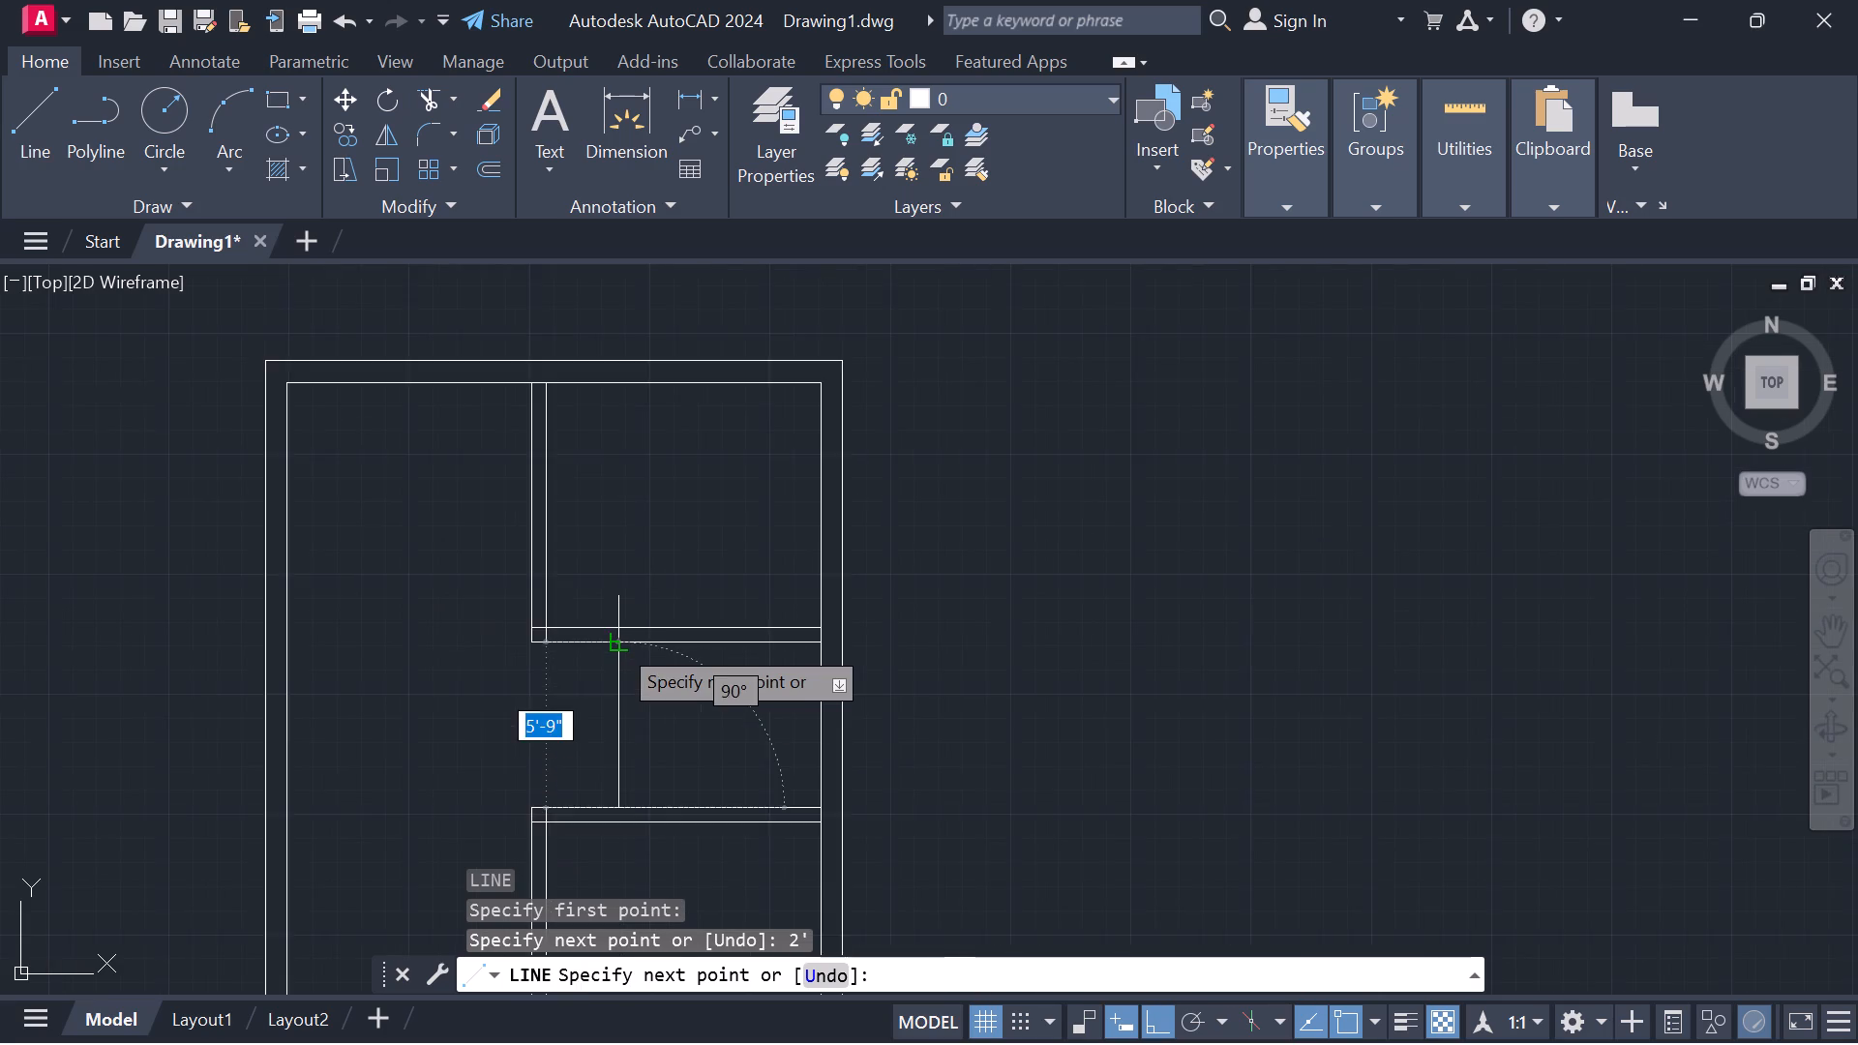
pyautogui.scroll(1, 616, 642)
pyautogui.scroll(-3, 616, 642)
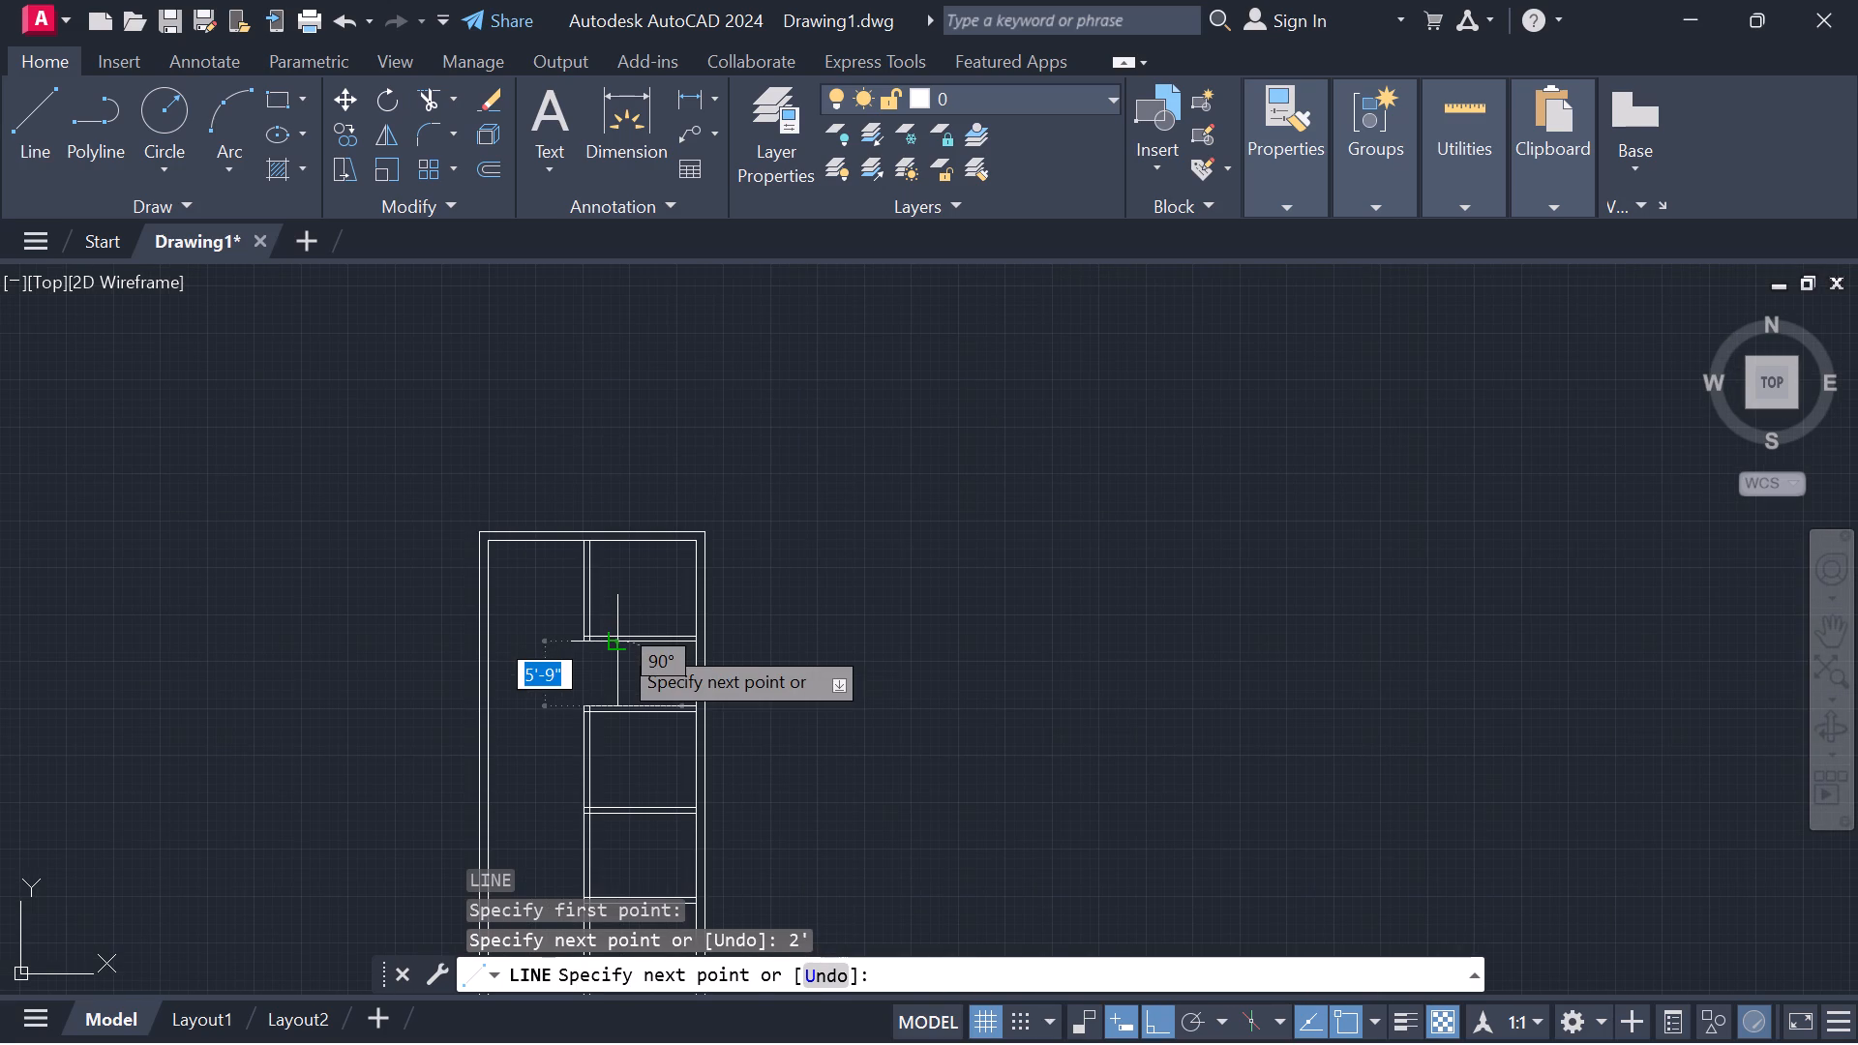
pyautogui.press('Escape')
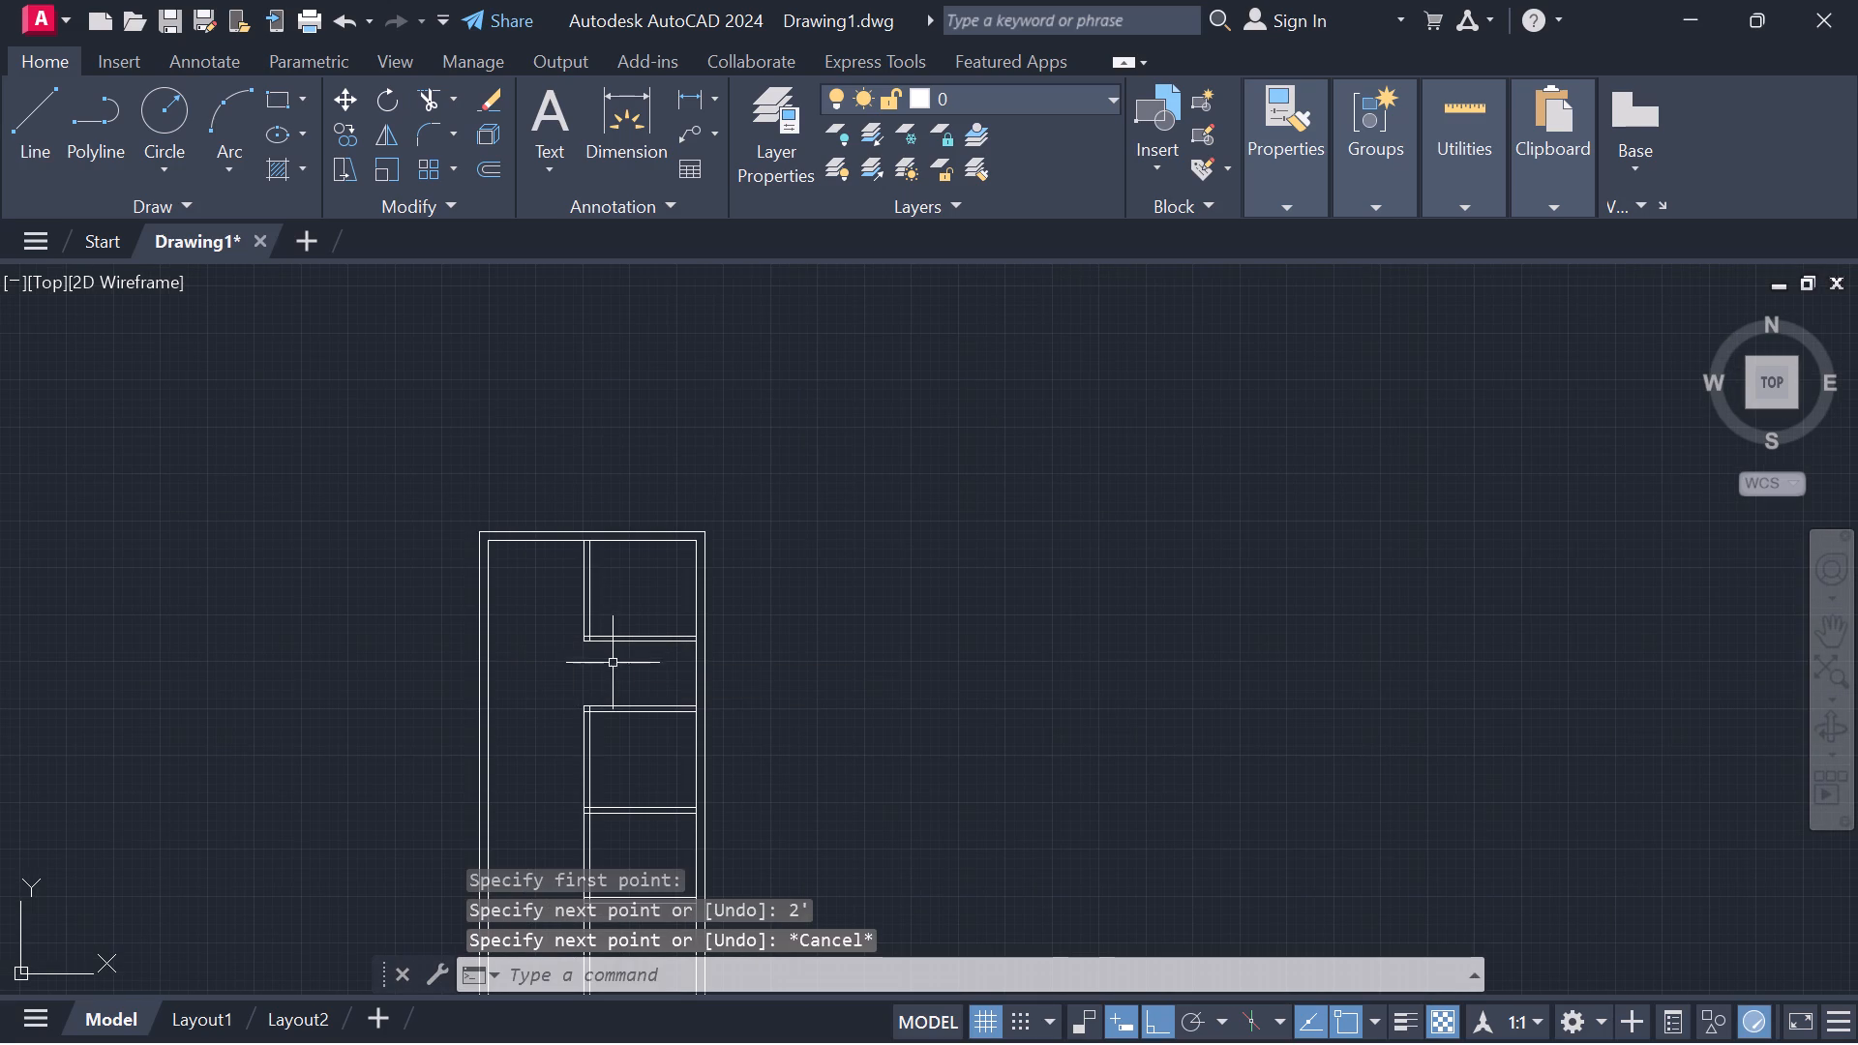
# Draw lines from the 2' line's left end: 5'-9" up to the top room, about 4' right, 5'-9" down, and 2' left to the midpoint.
pyautogui.middleClick(612, 666)
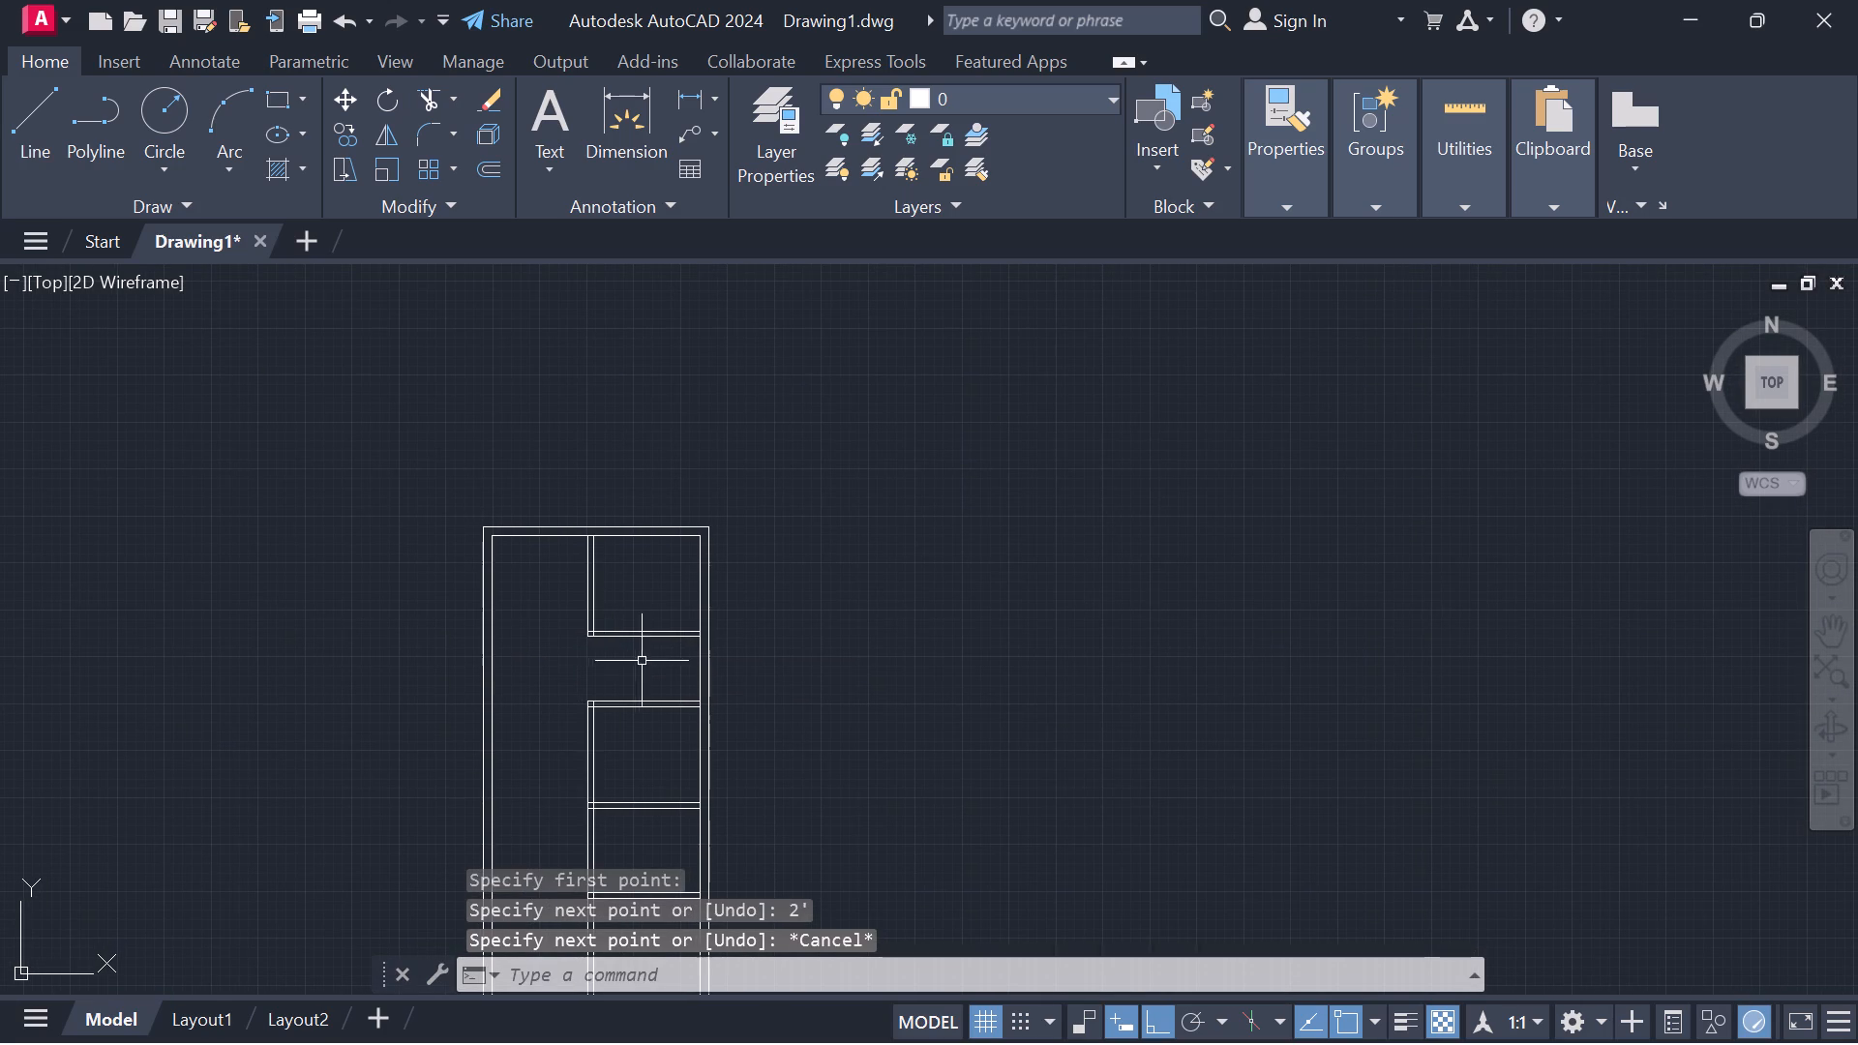
pyautogui.scroll(5, 639, 711)
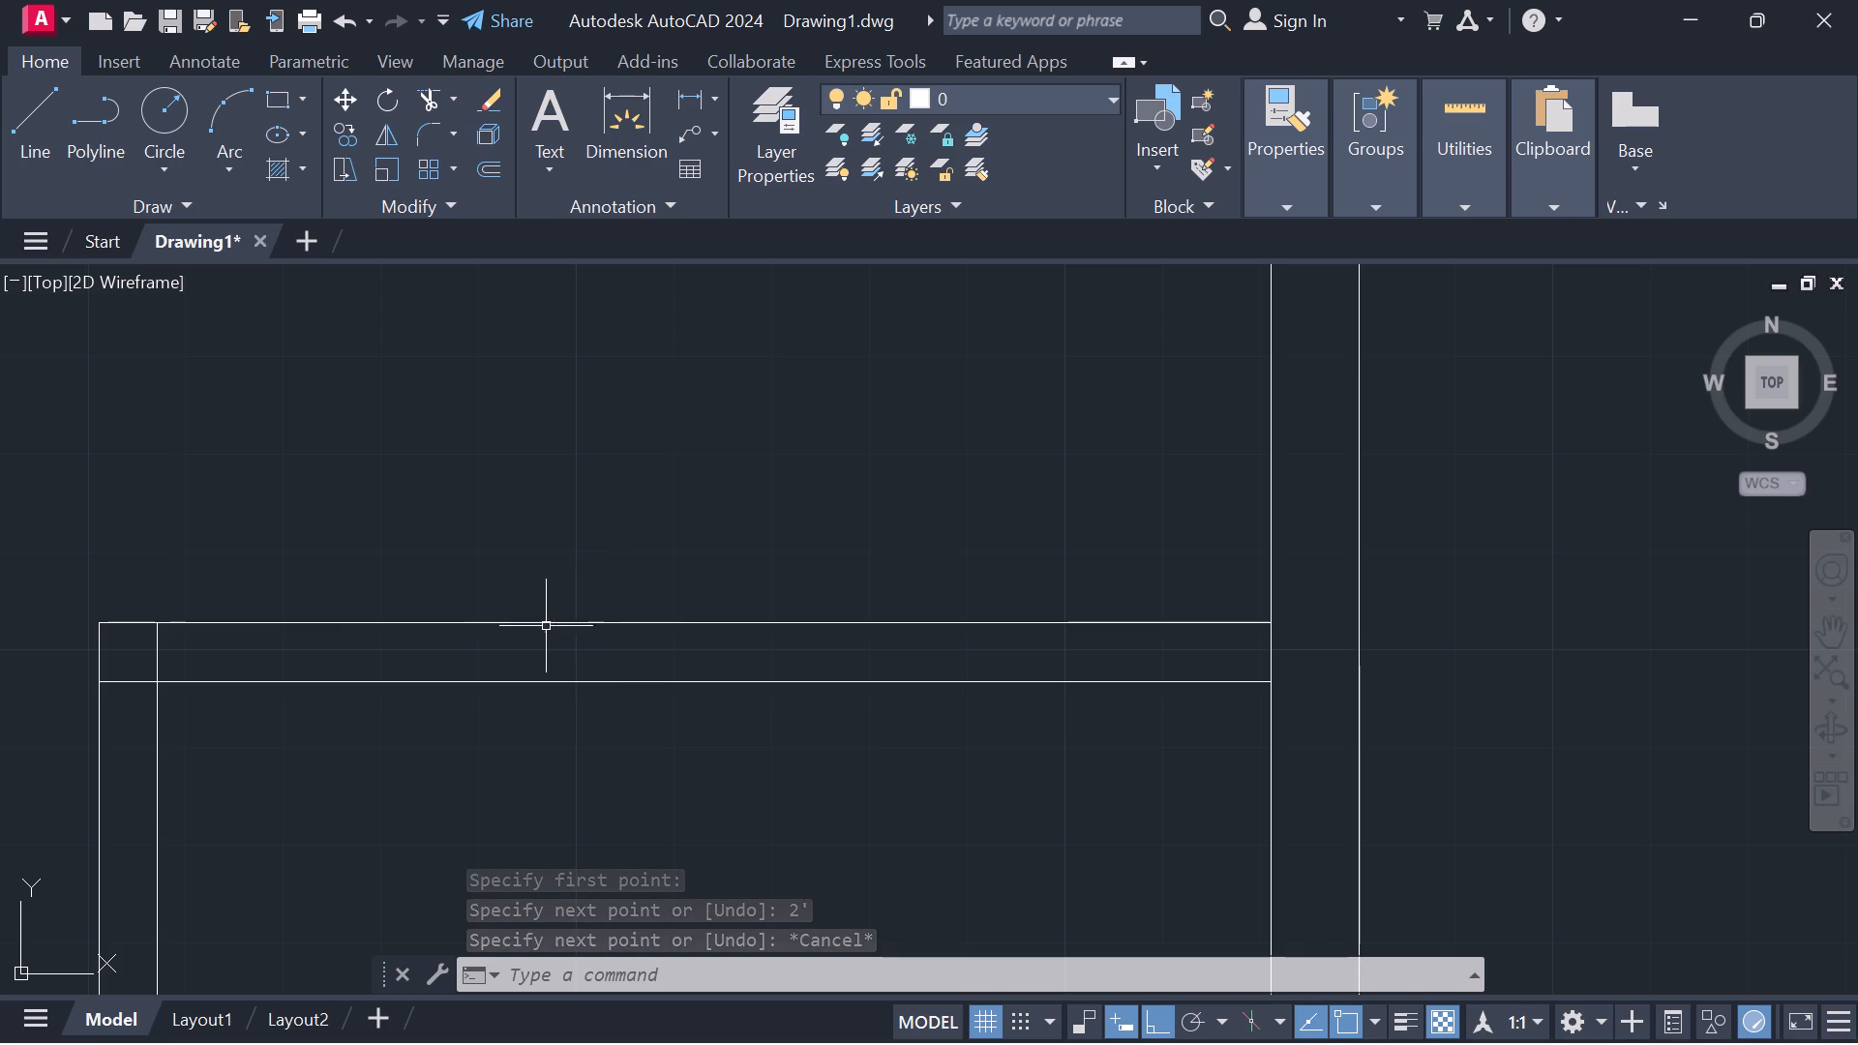
pyautogui.write('L')
pyautogui.press('space')
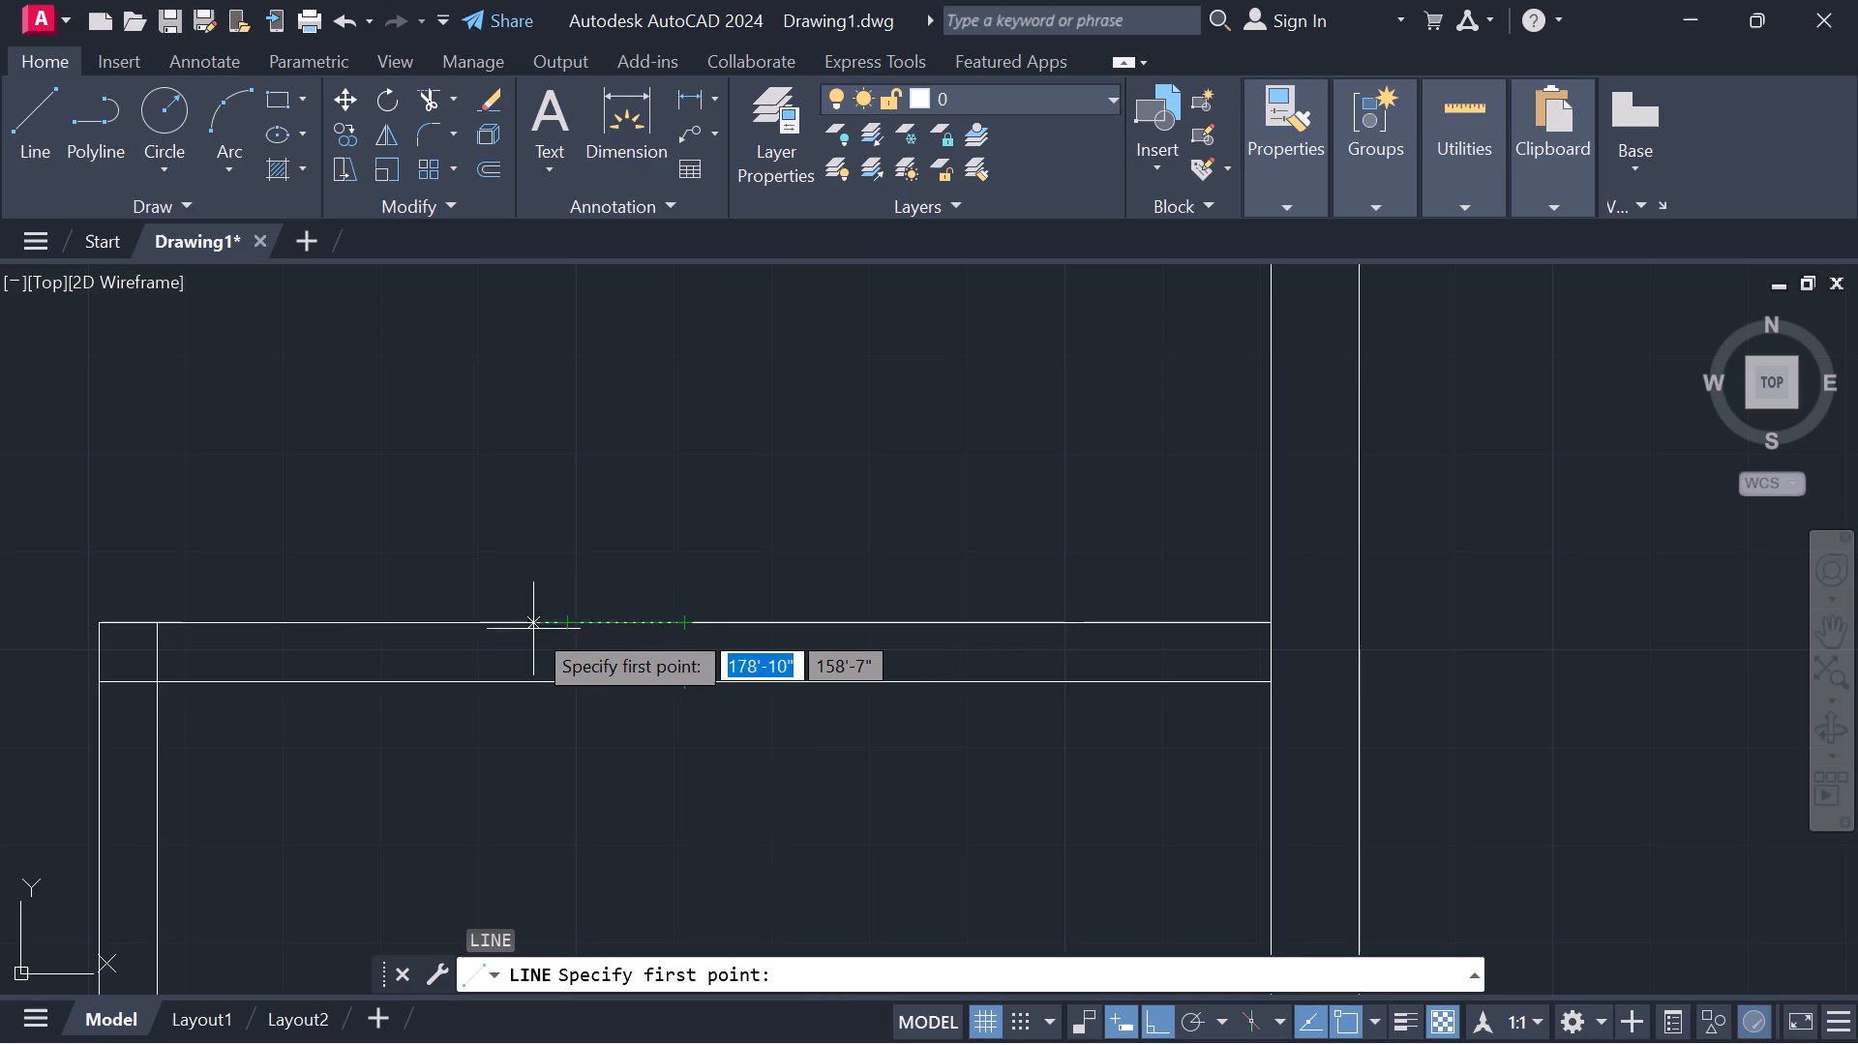
pyautogui.click(447, 623)
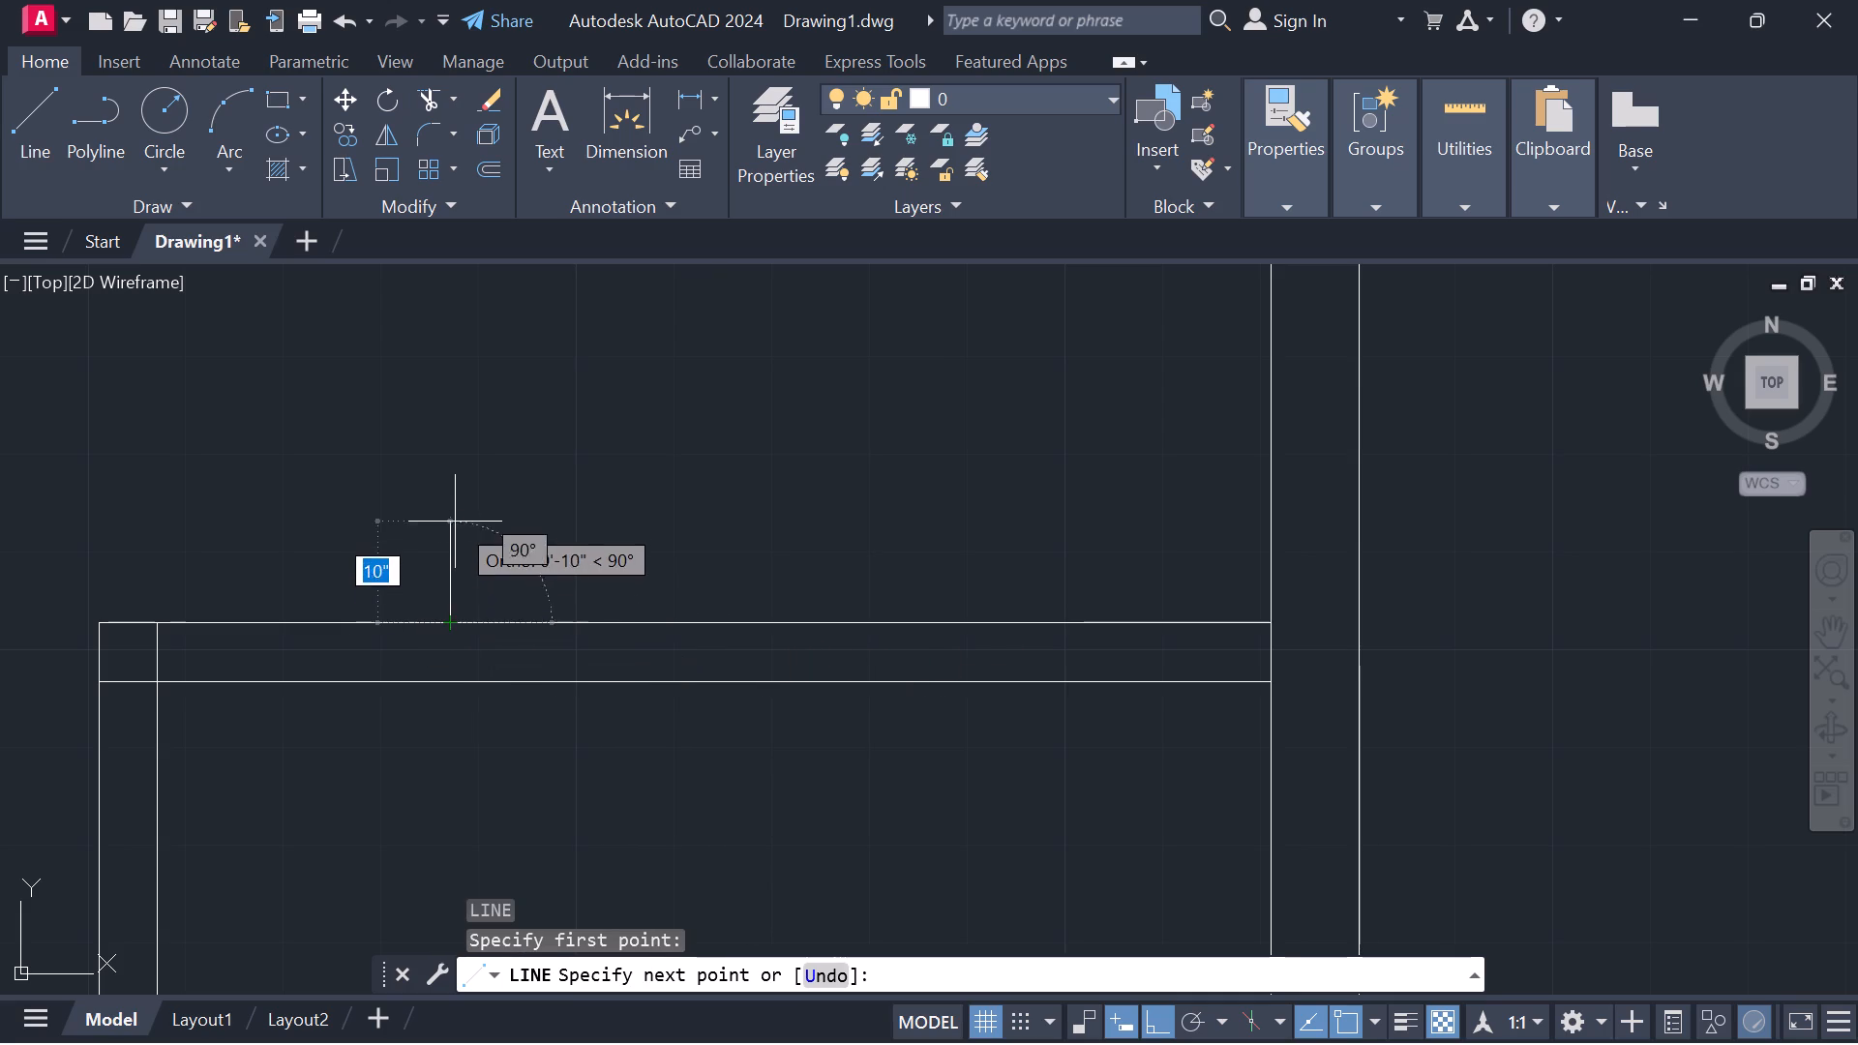
pyautogui.scroll(-2, 456, 516)
pyautogui.moveTo(456, 455); pyautogui.dragTo(496, 656, button='middle')
pyautogui.scroll(1, 477, 548)
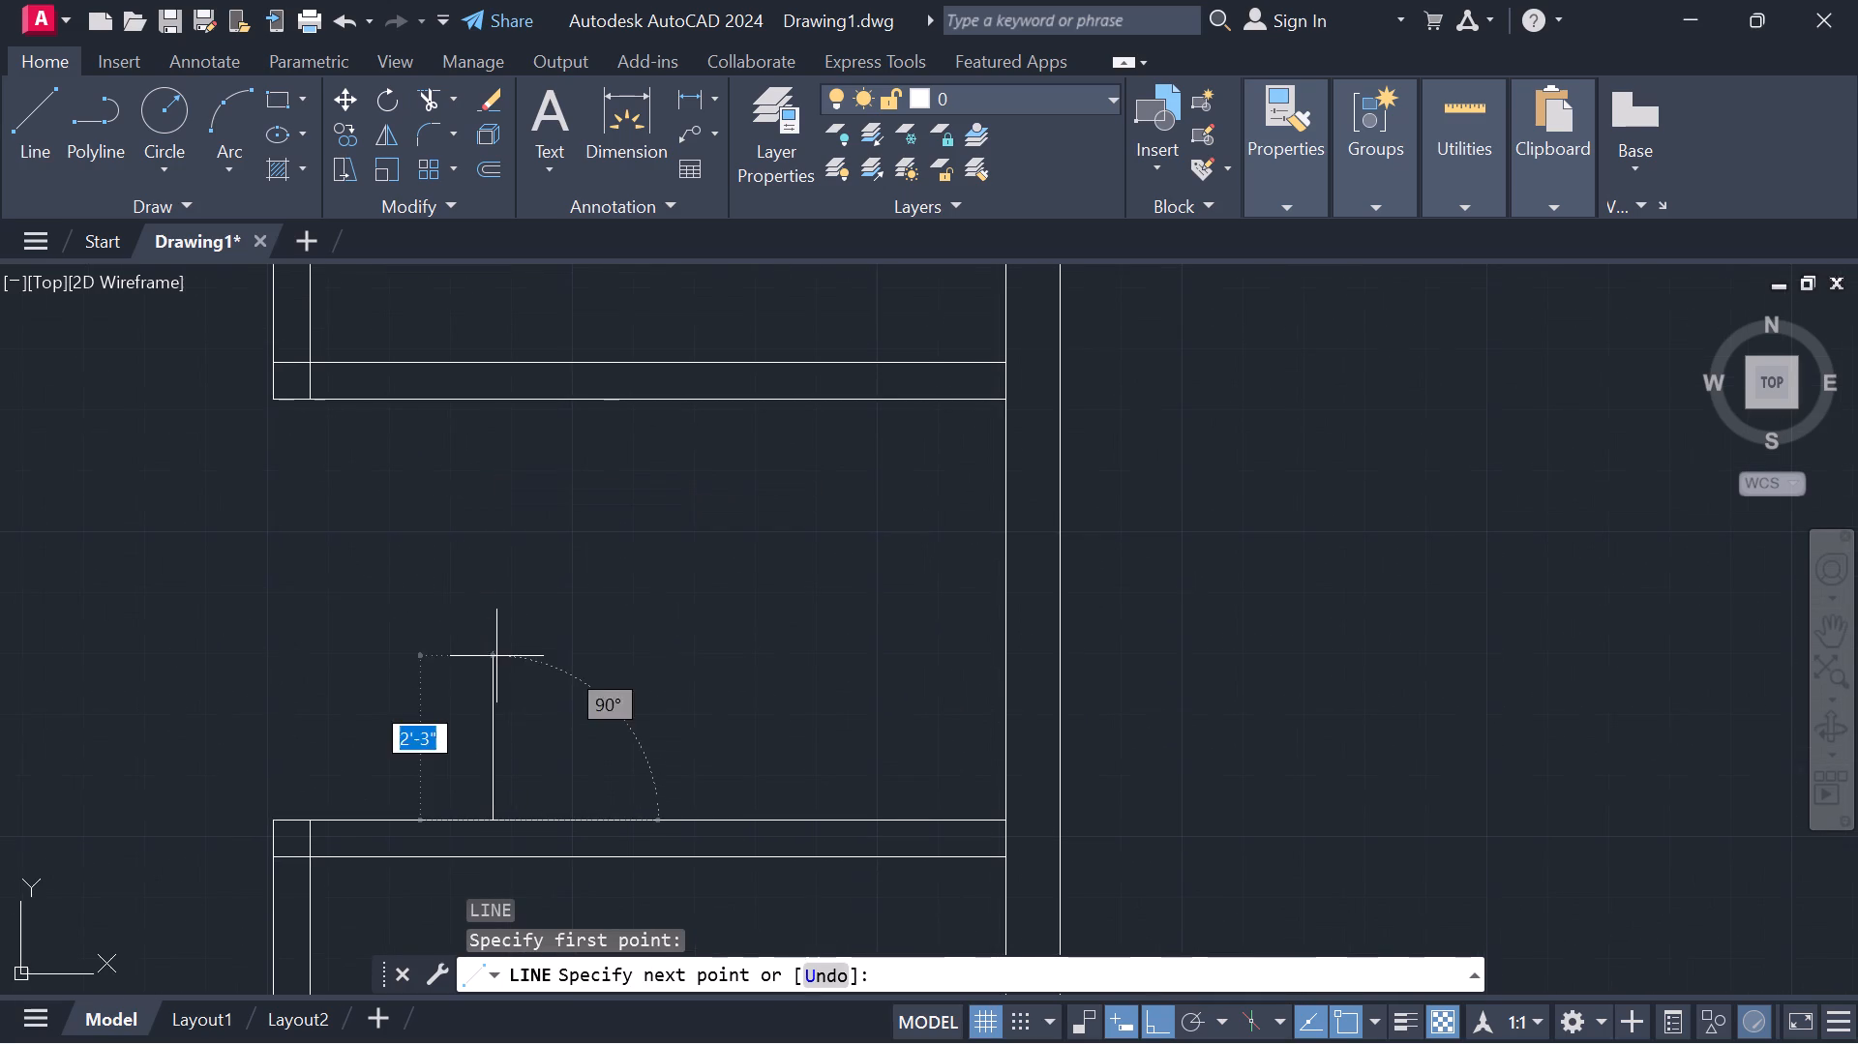
pyautogui.click(495, 399)
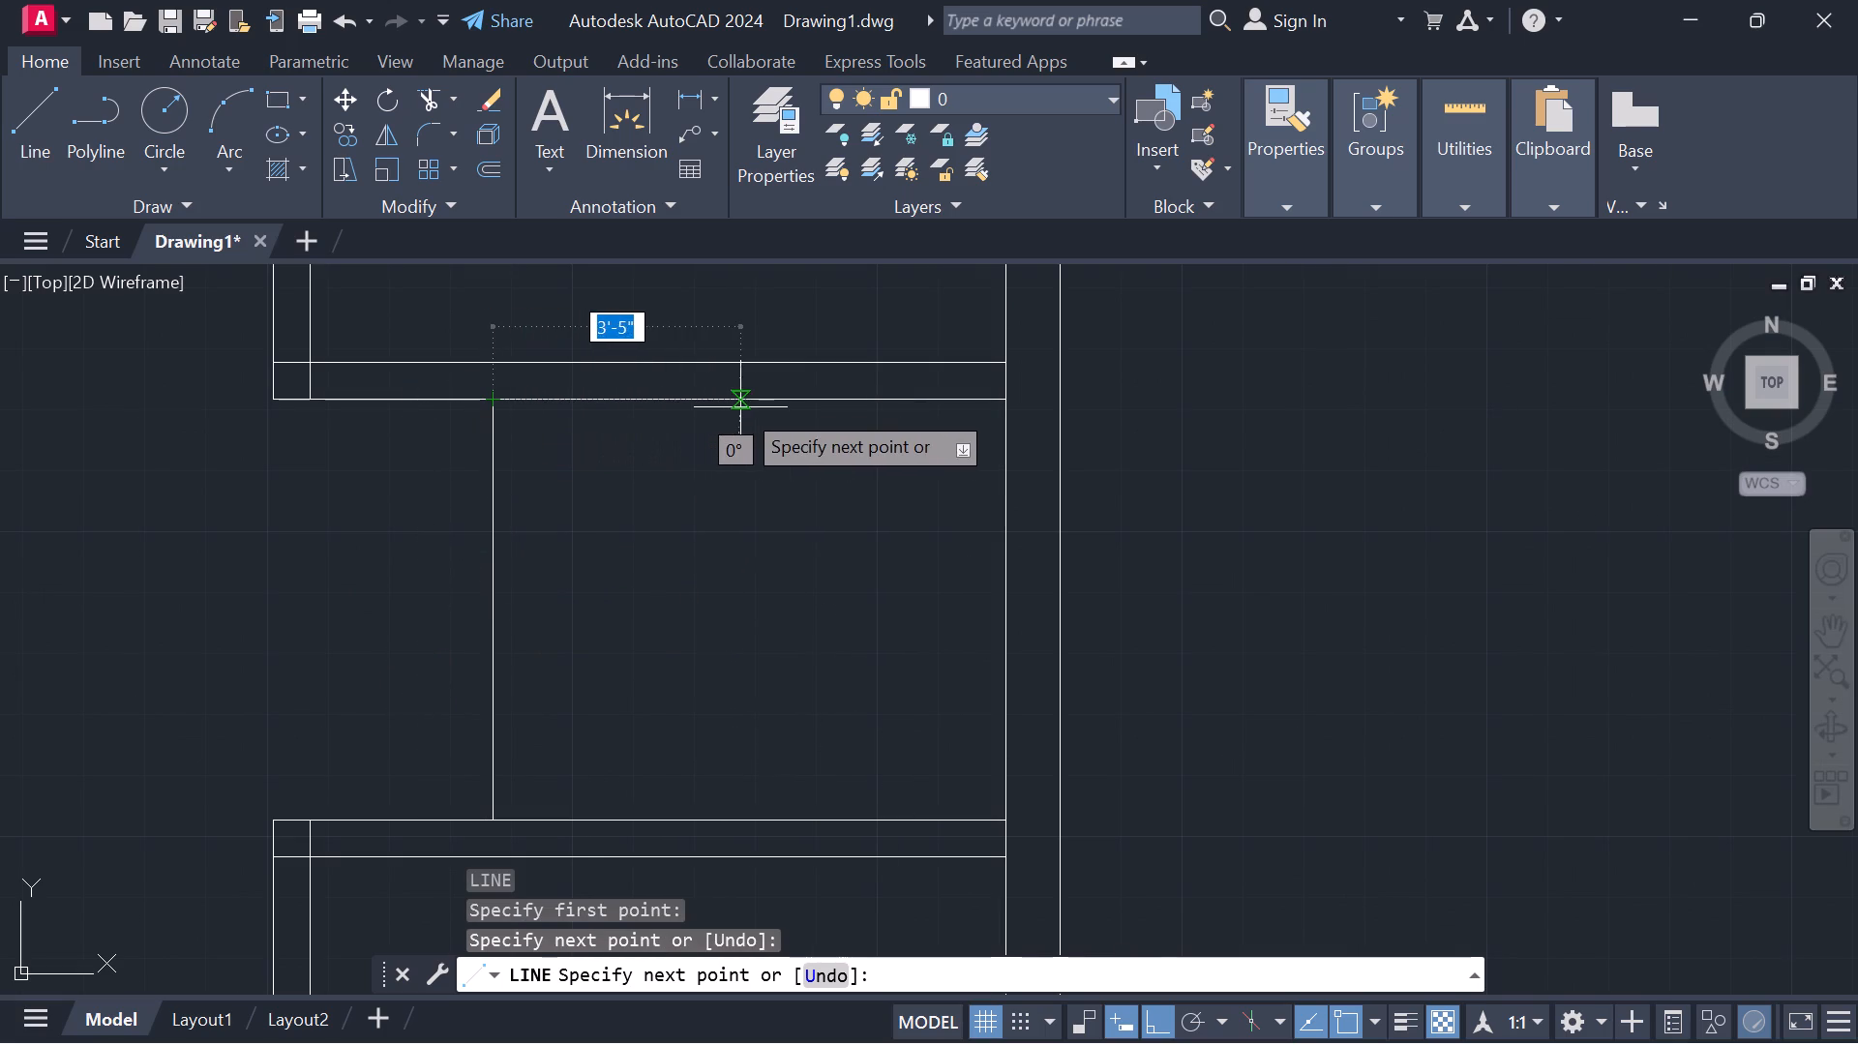
pyautogui.click(785, 394)
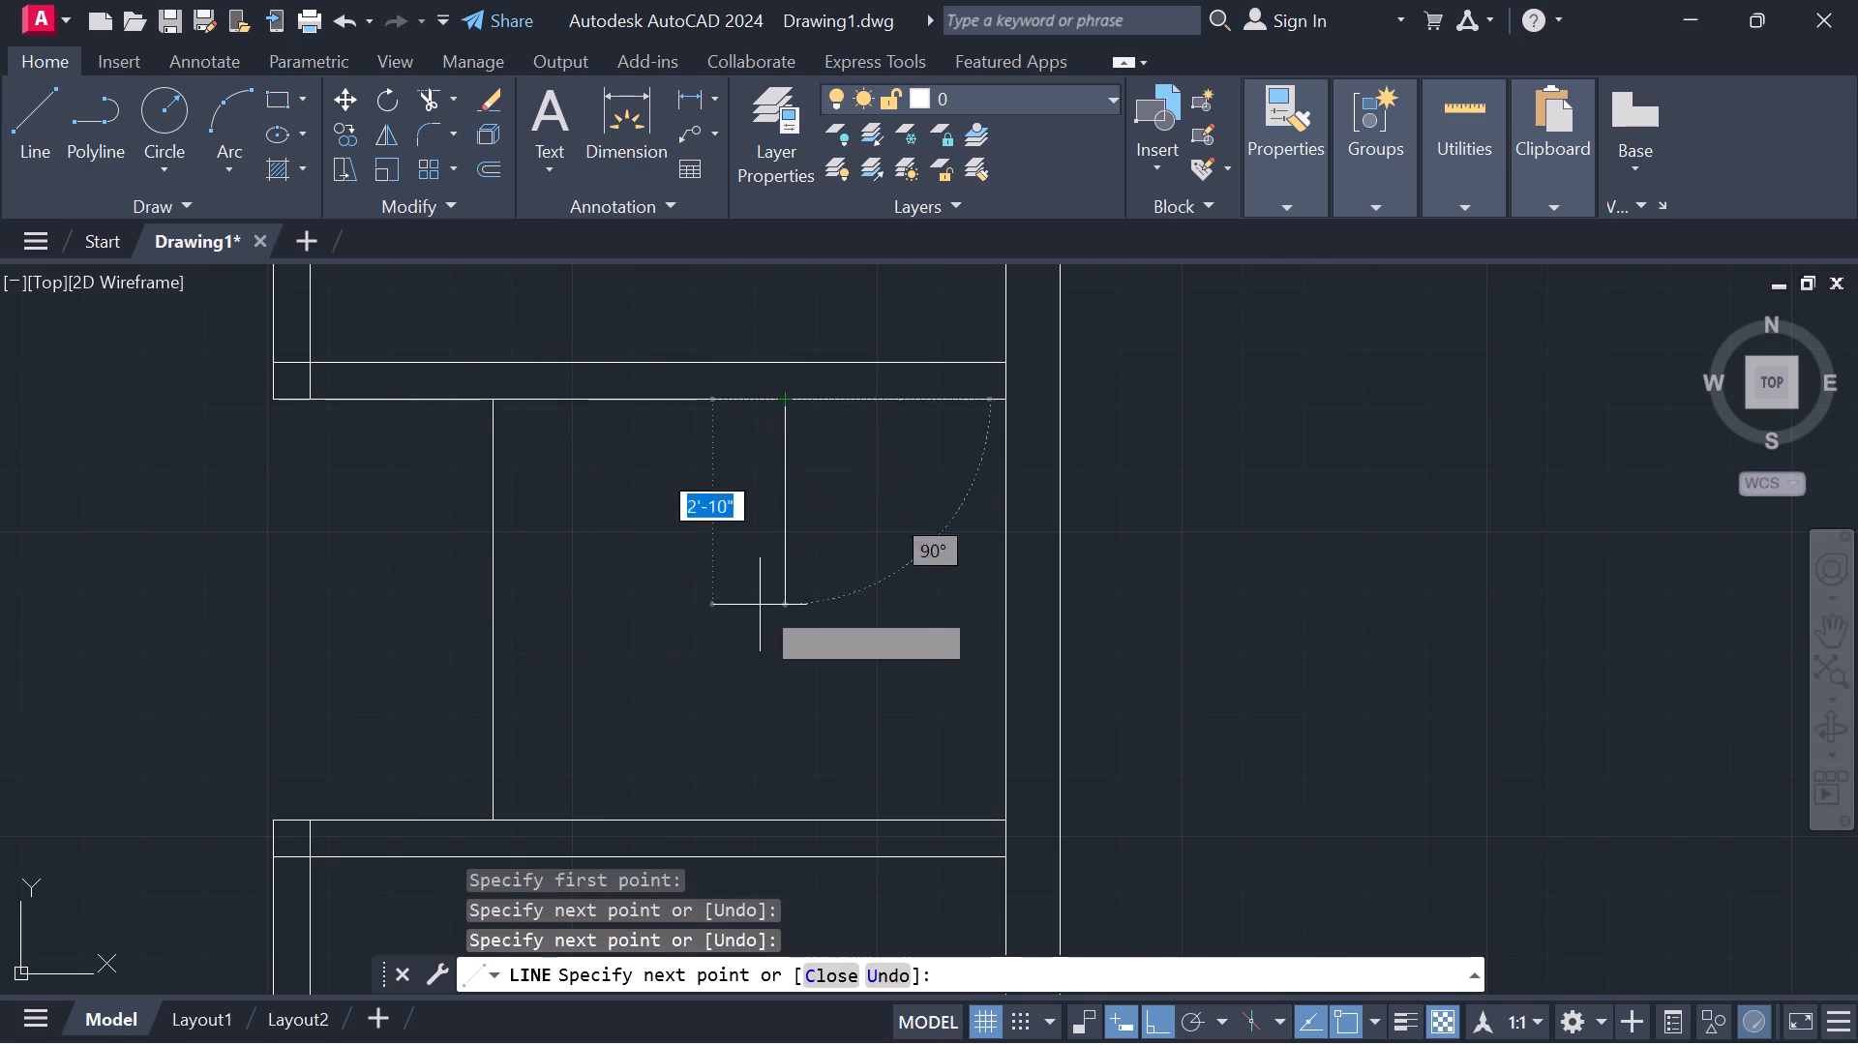
pyautogui.click(777, 810)
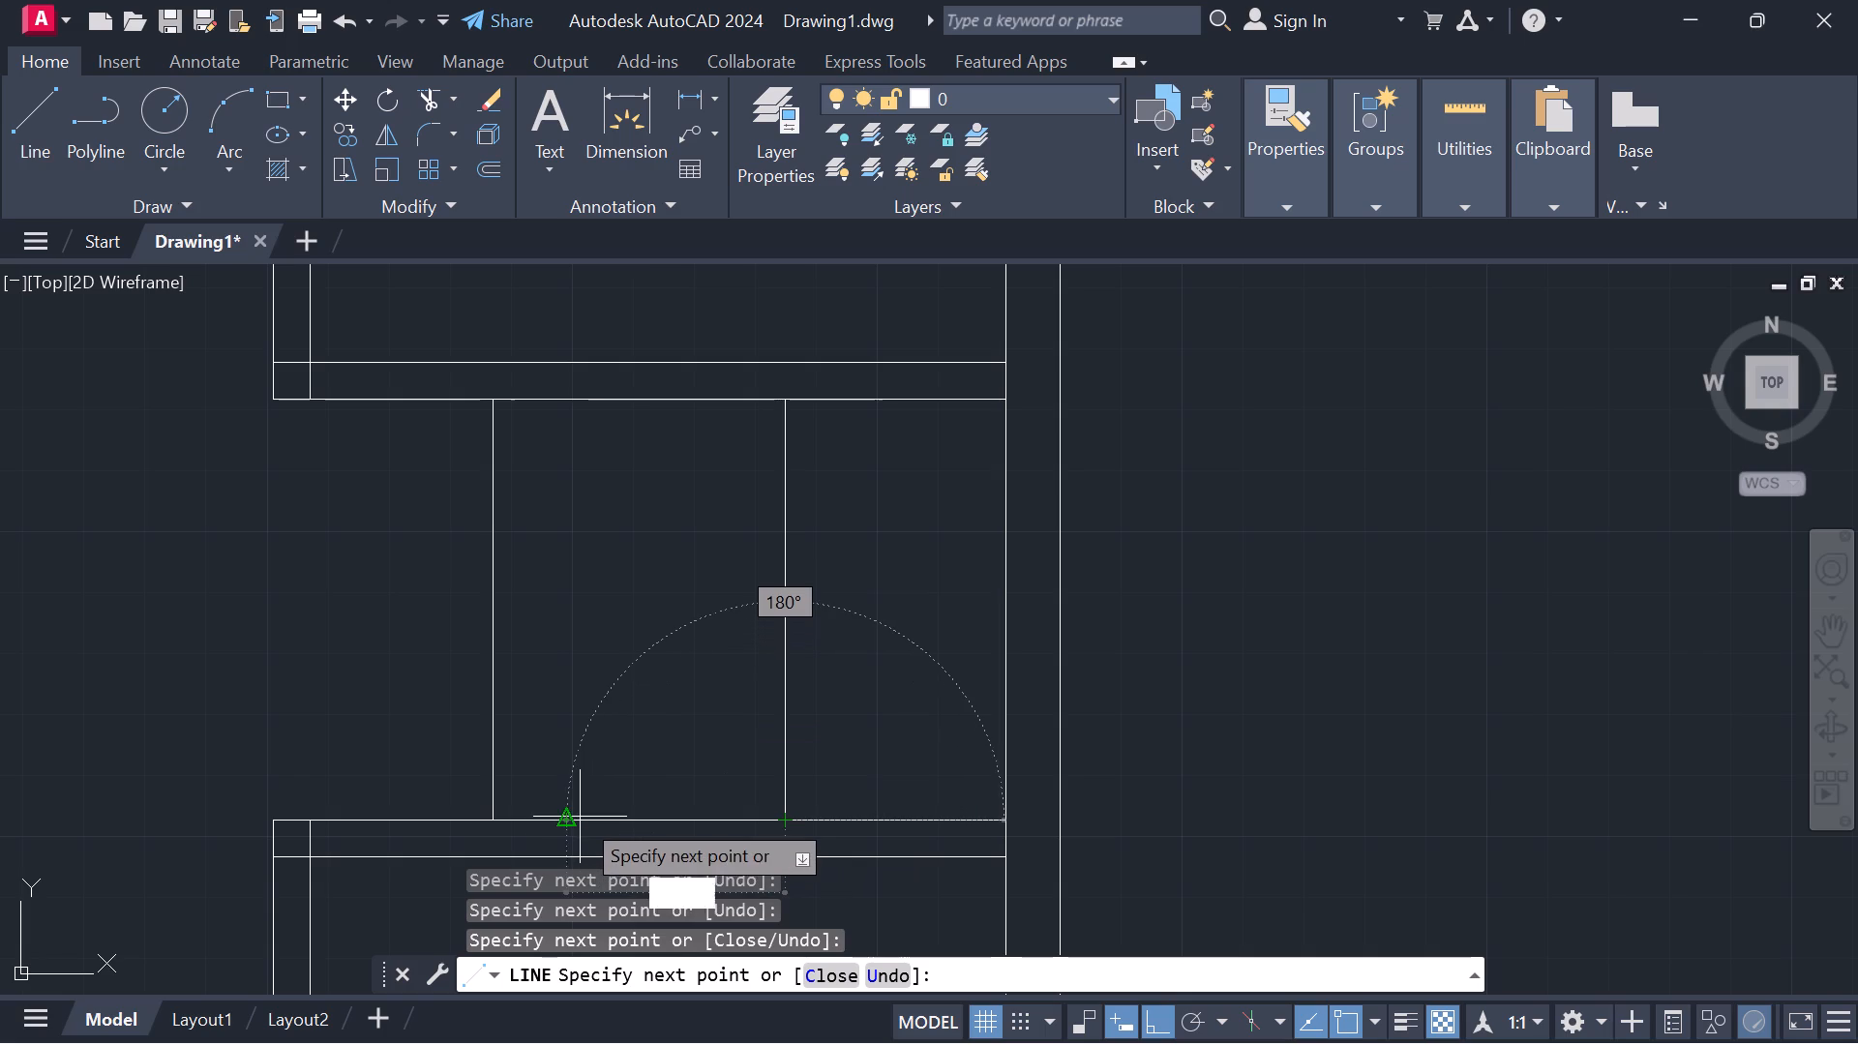
pyautogui.click(631, 815)
pyautogui.press('Escape')
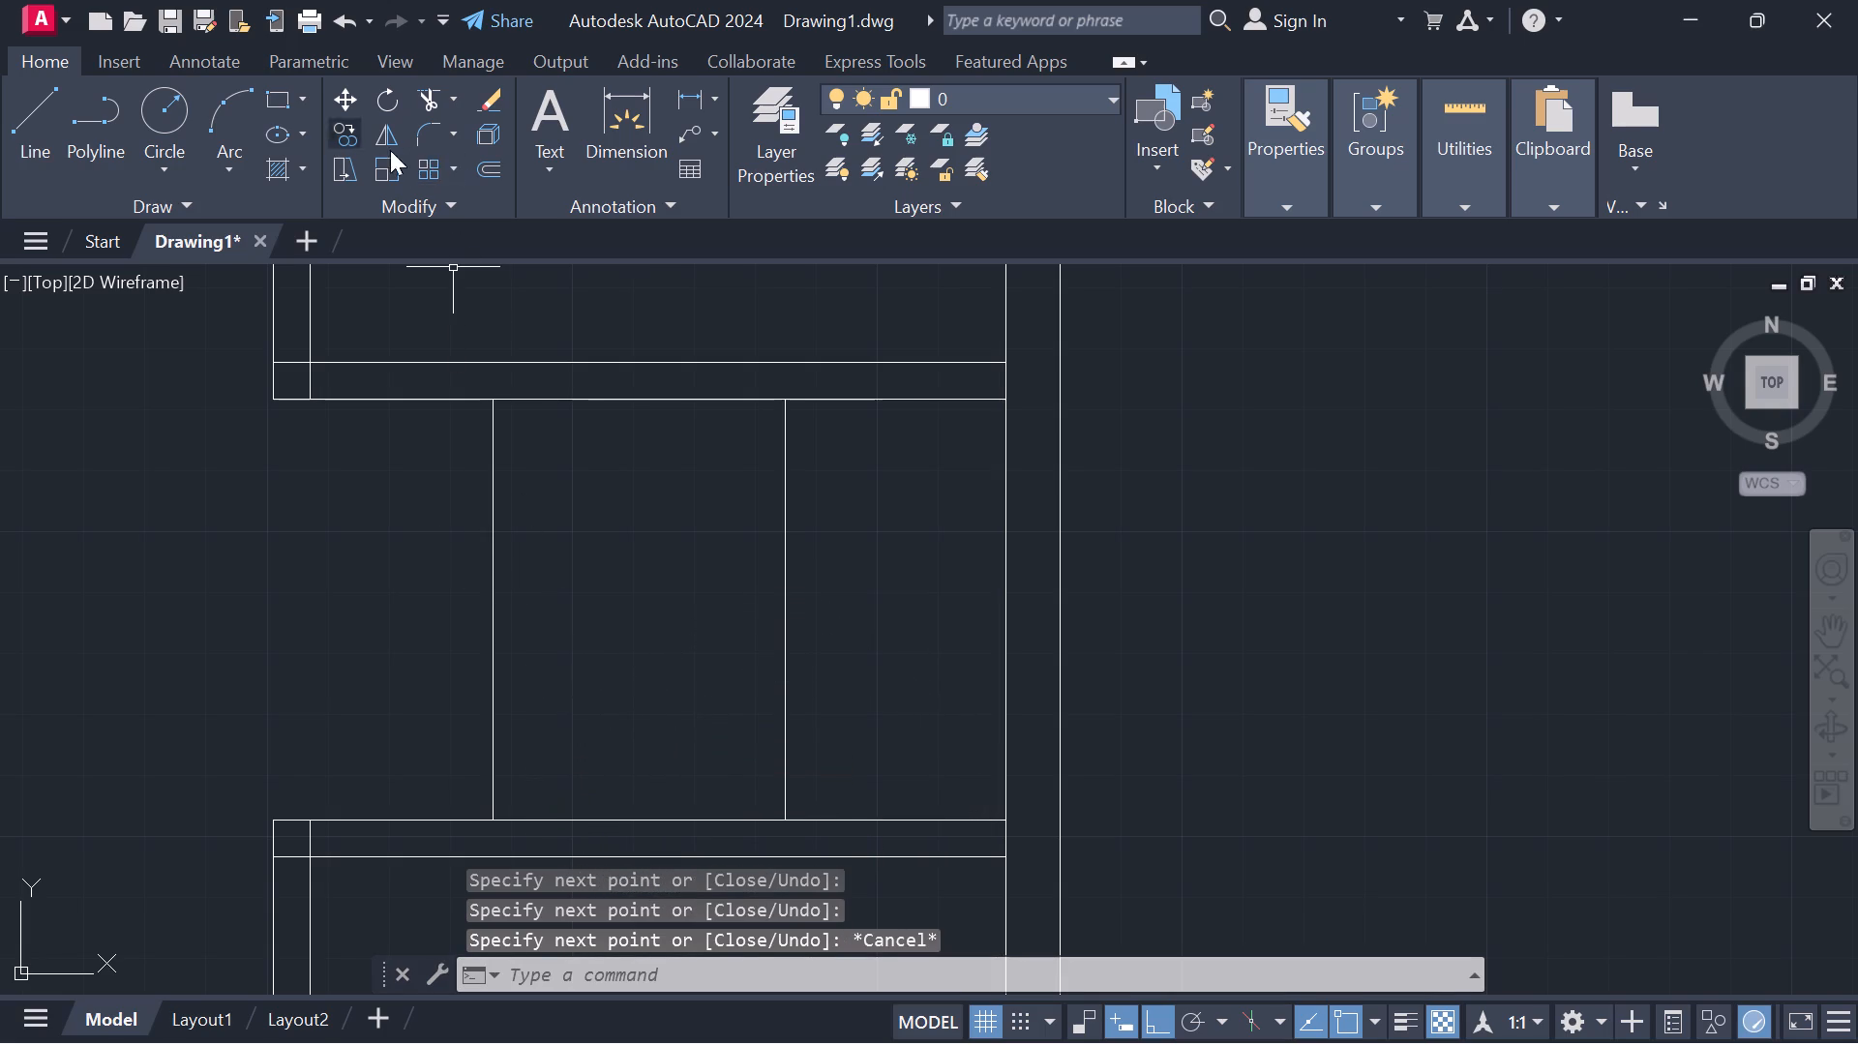
# Offset the left vertical line in the gap between the rooms 6" to the right to form the partition thickness.
pyautogui.click(483, 158)
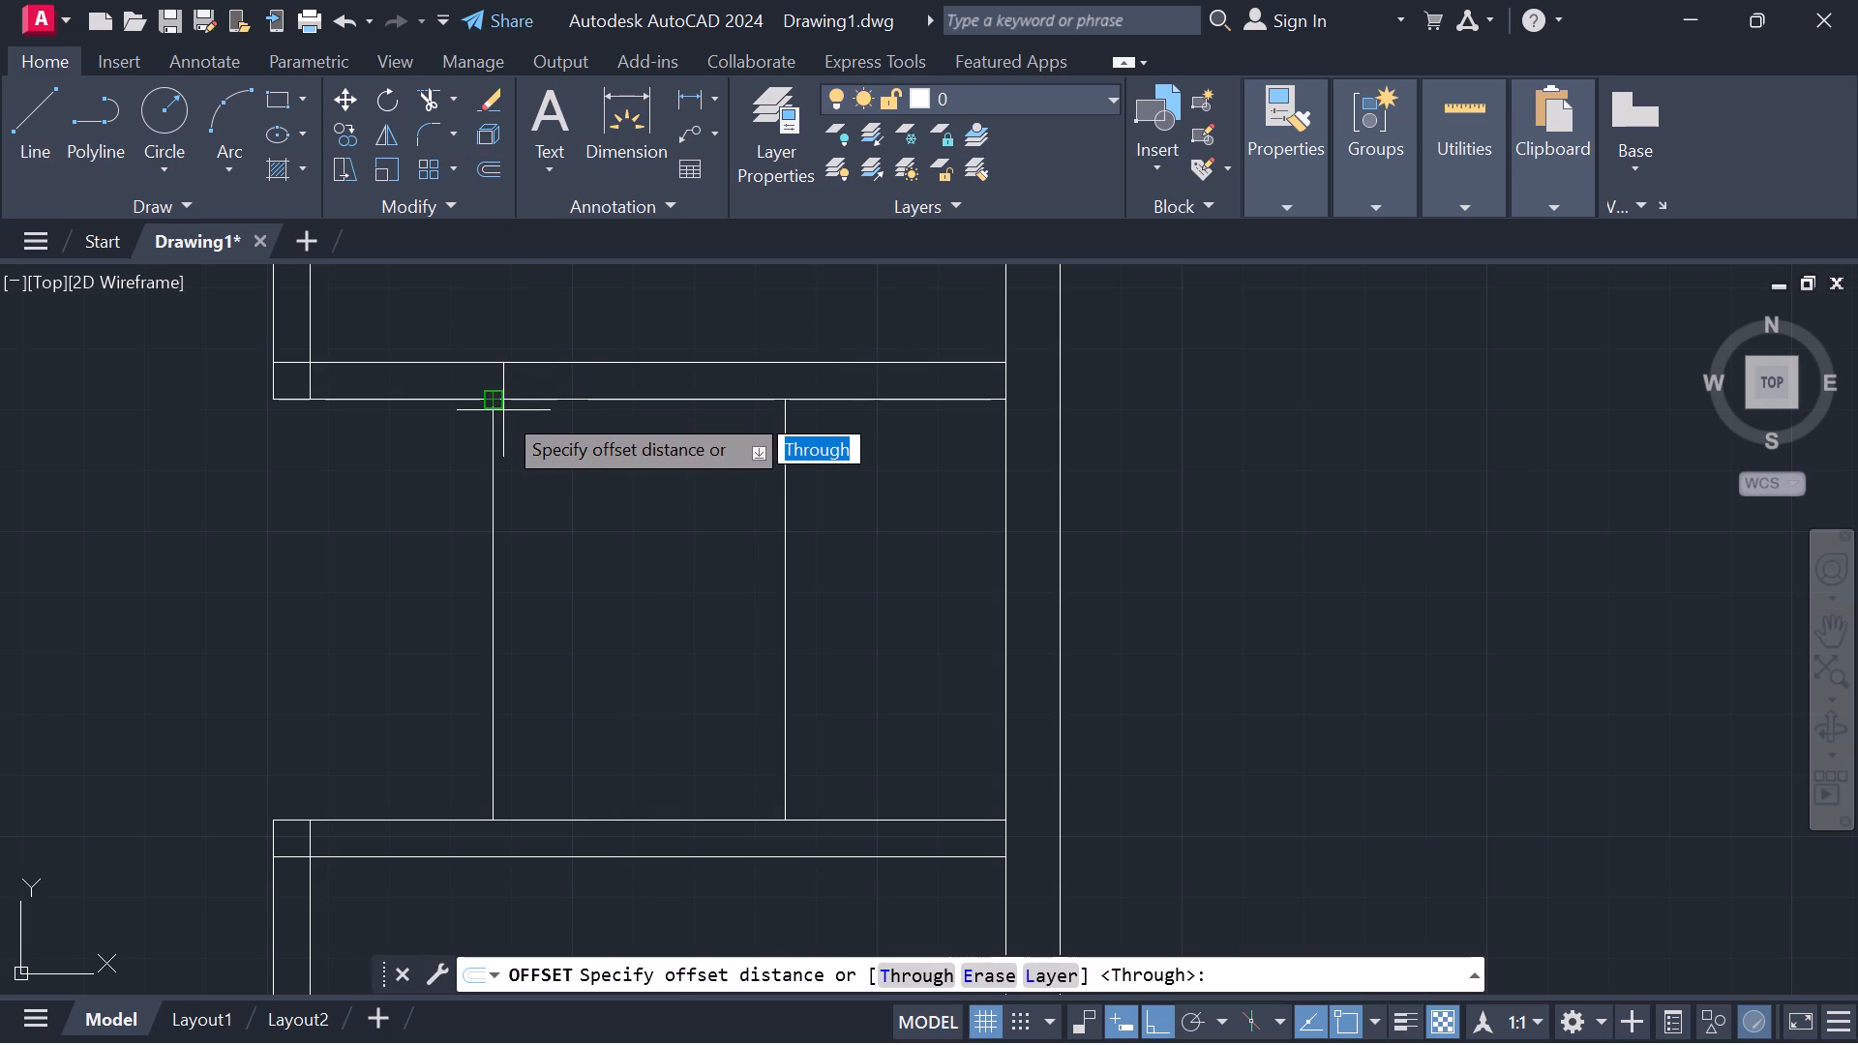
pyautogui.click(496, 406)
pyautogui.click(494, 598)
pyautogui.click(494, 597)
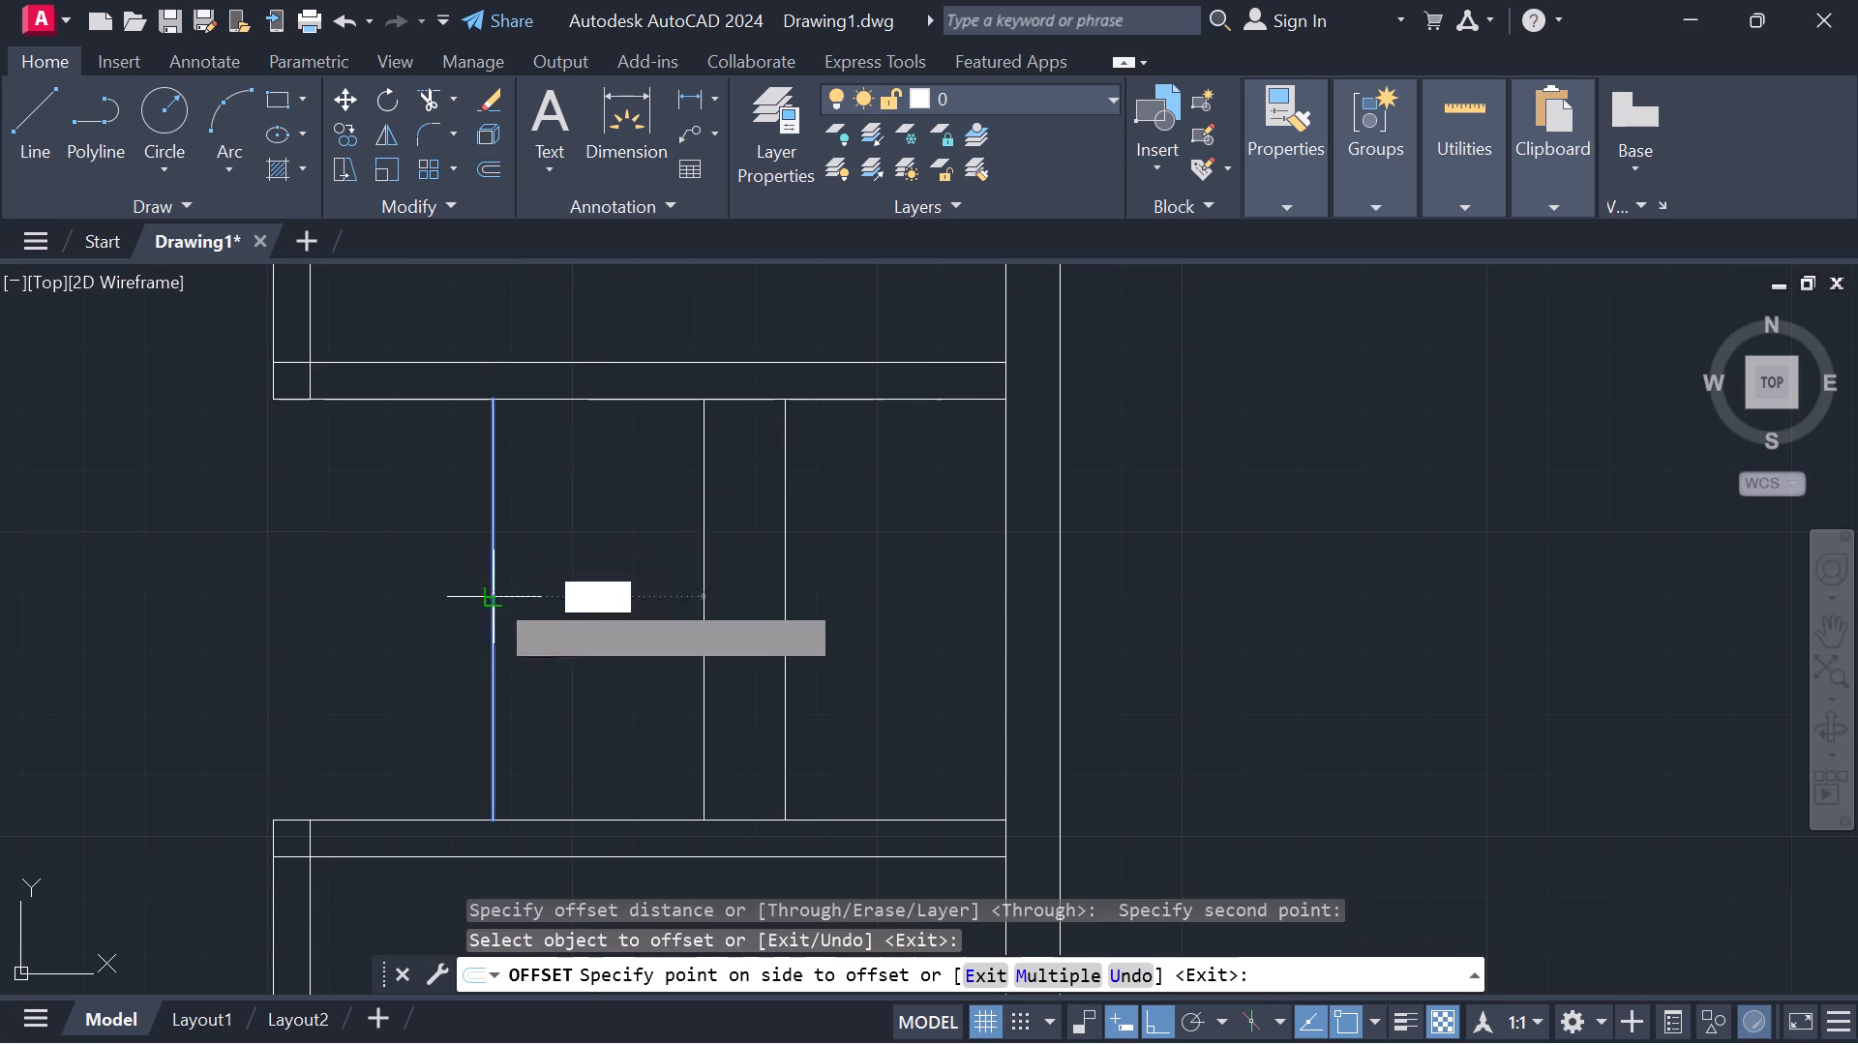
pyautogui.write('6"')
pyautogui.press('Return')
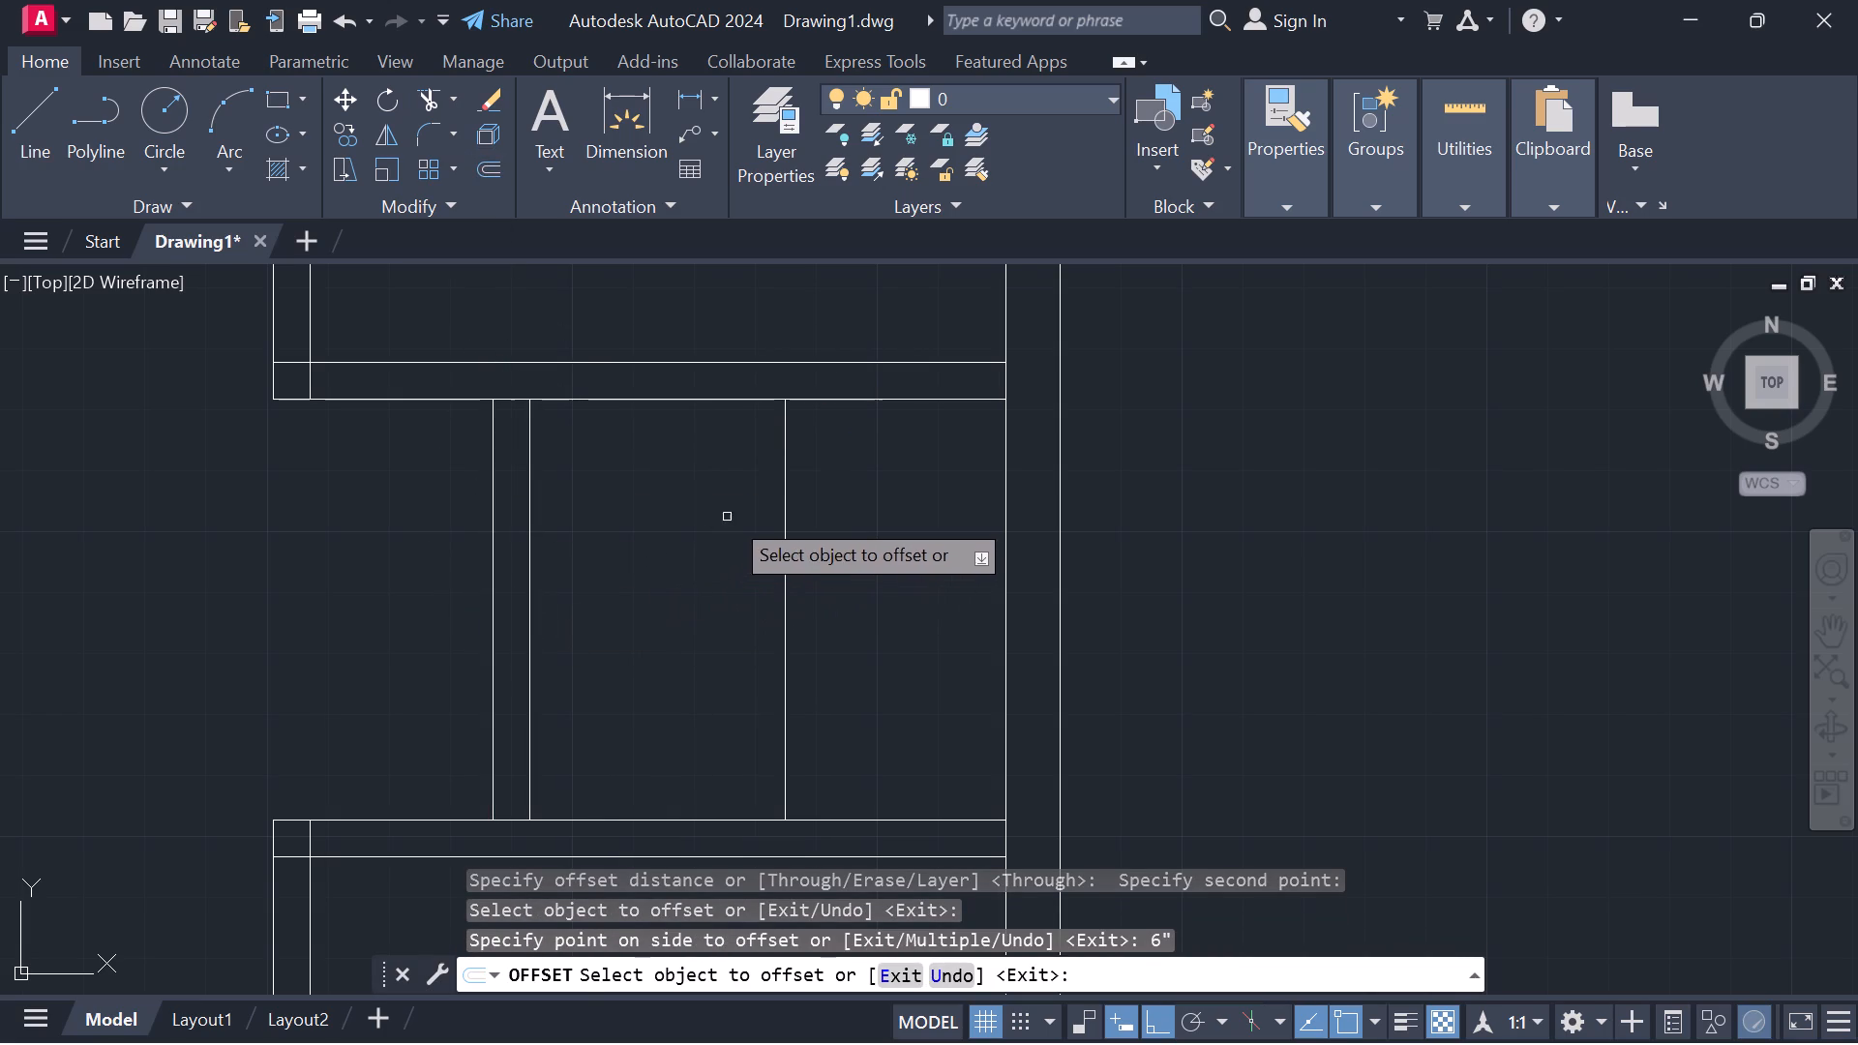
# Offset the right vertical line in the gap 6" to the left, toward the first partition.
pyautogui.click(783, 529)
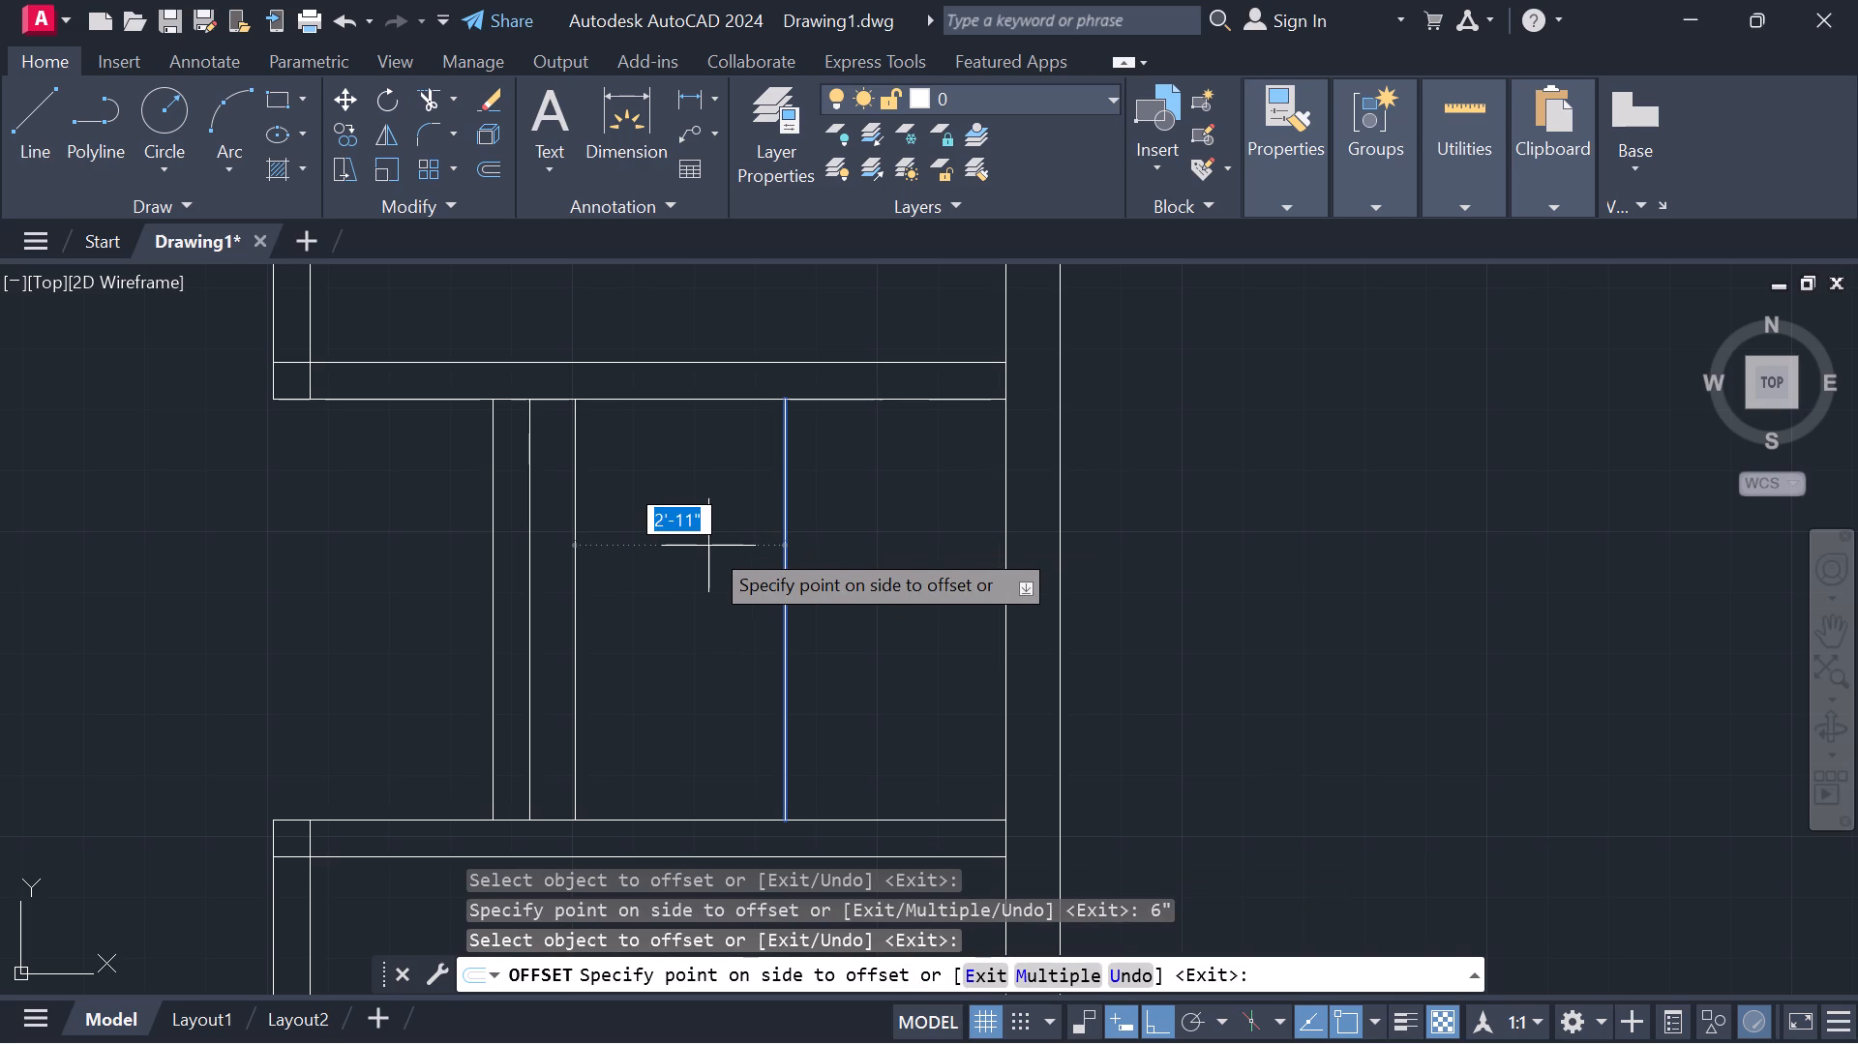
pyautogui.press('6')
pyautogui.hotkey('shift', '"')
pyautogui.press('Return')
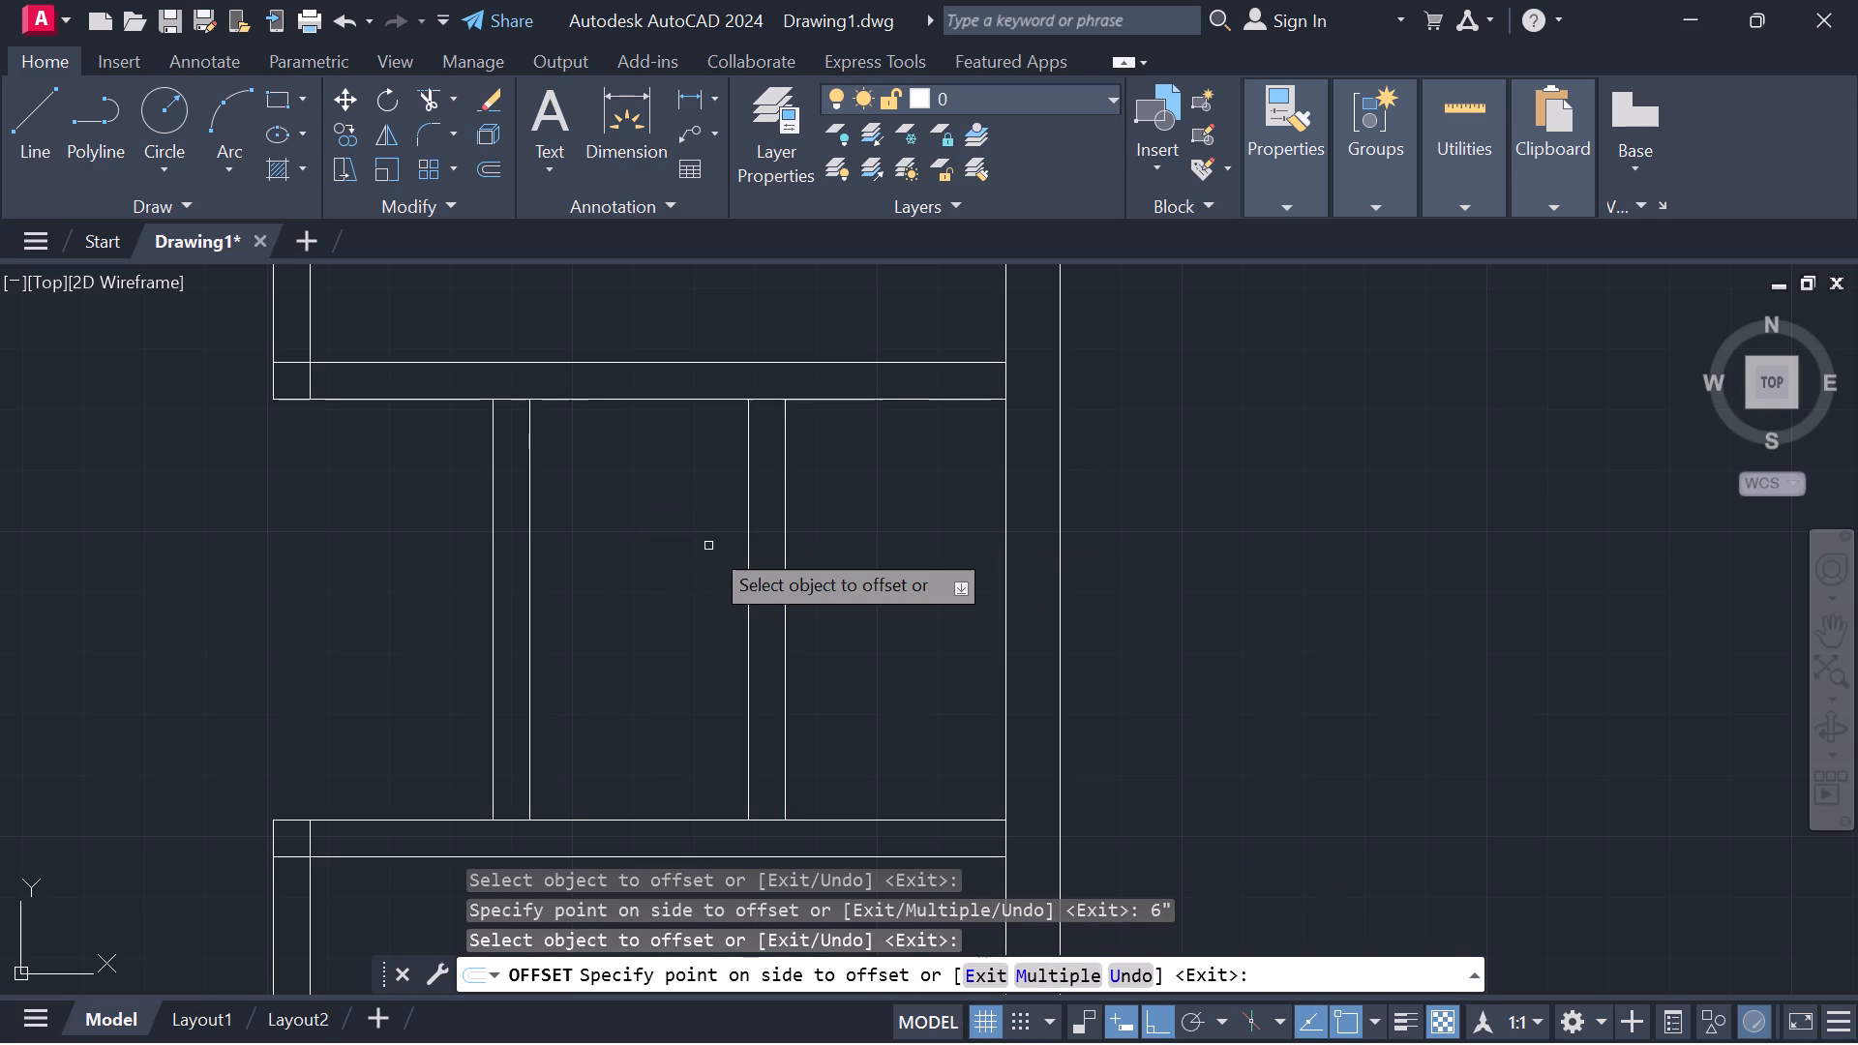
pyautogui.press('Escape')
# Draw a line about 9' long along the top inner wall, from the upper-left inner corner to the top room partition's right line.
pyautogui.scroll(-2, 703, 547)
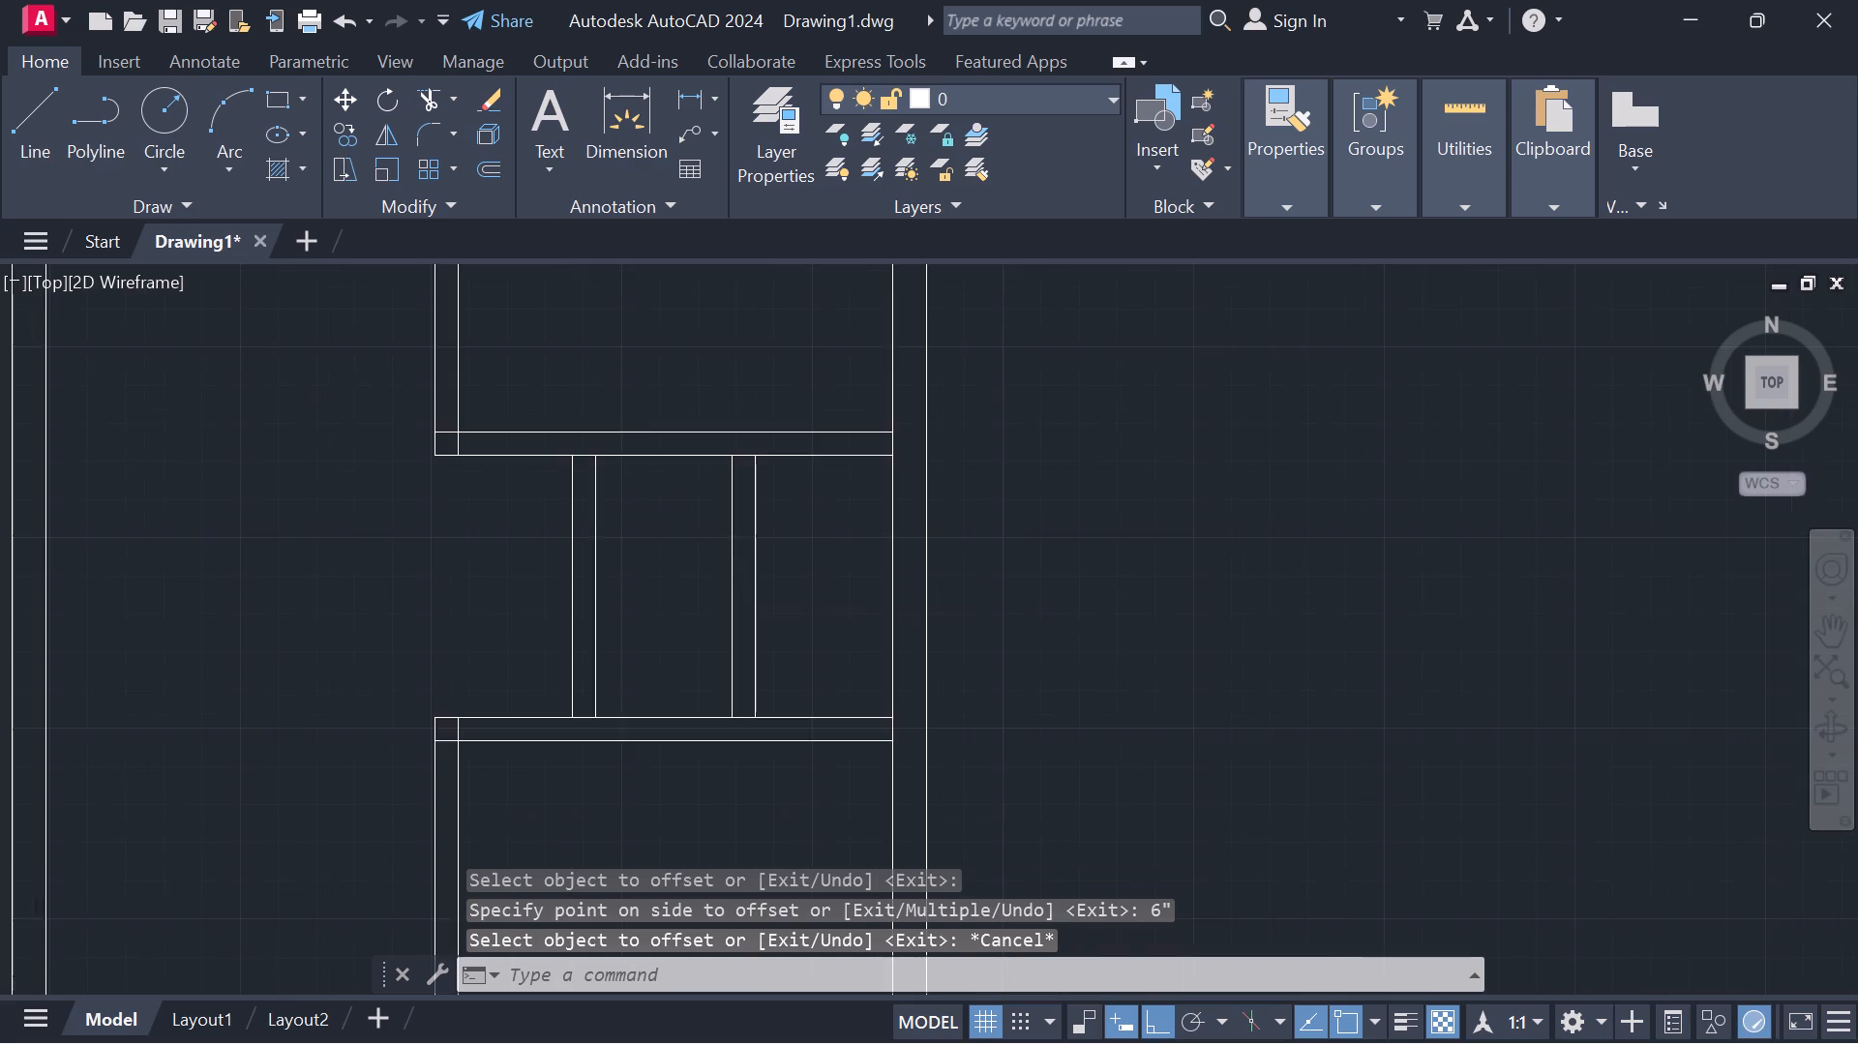
pyautogui.moveTo(702, 547); pyautogui.dragTo(660, 493, button='middle')
pyautogui.scroll(-1, 658, 490)
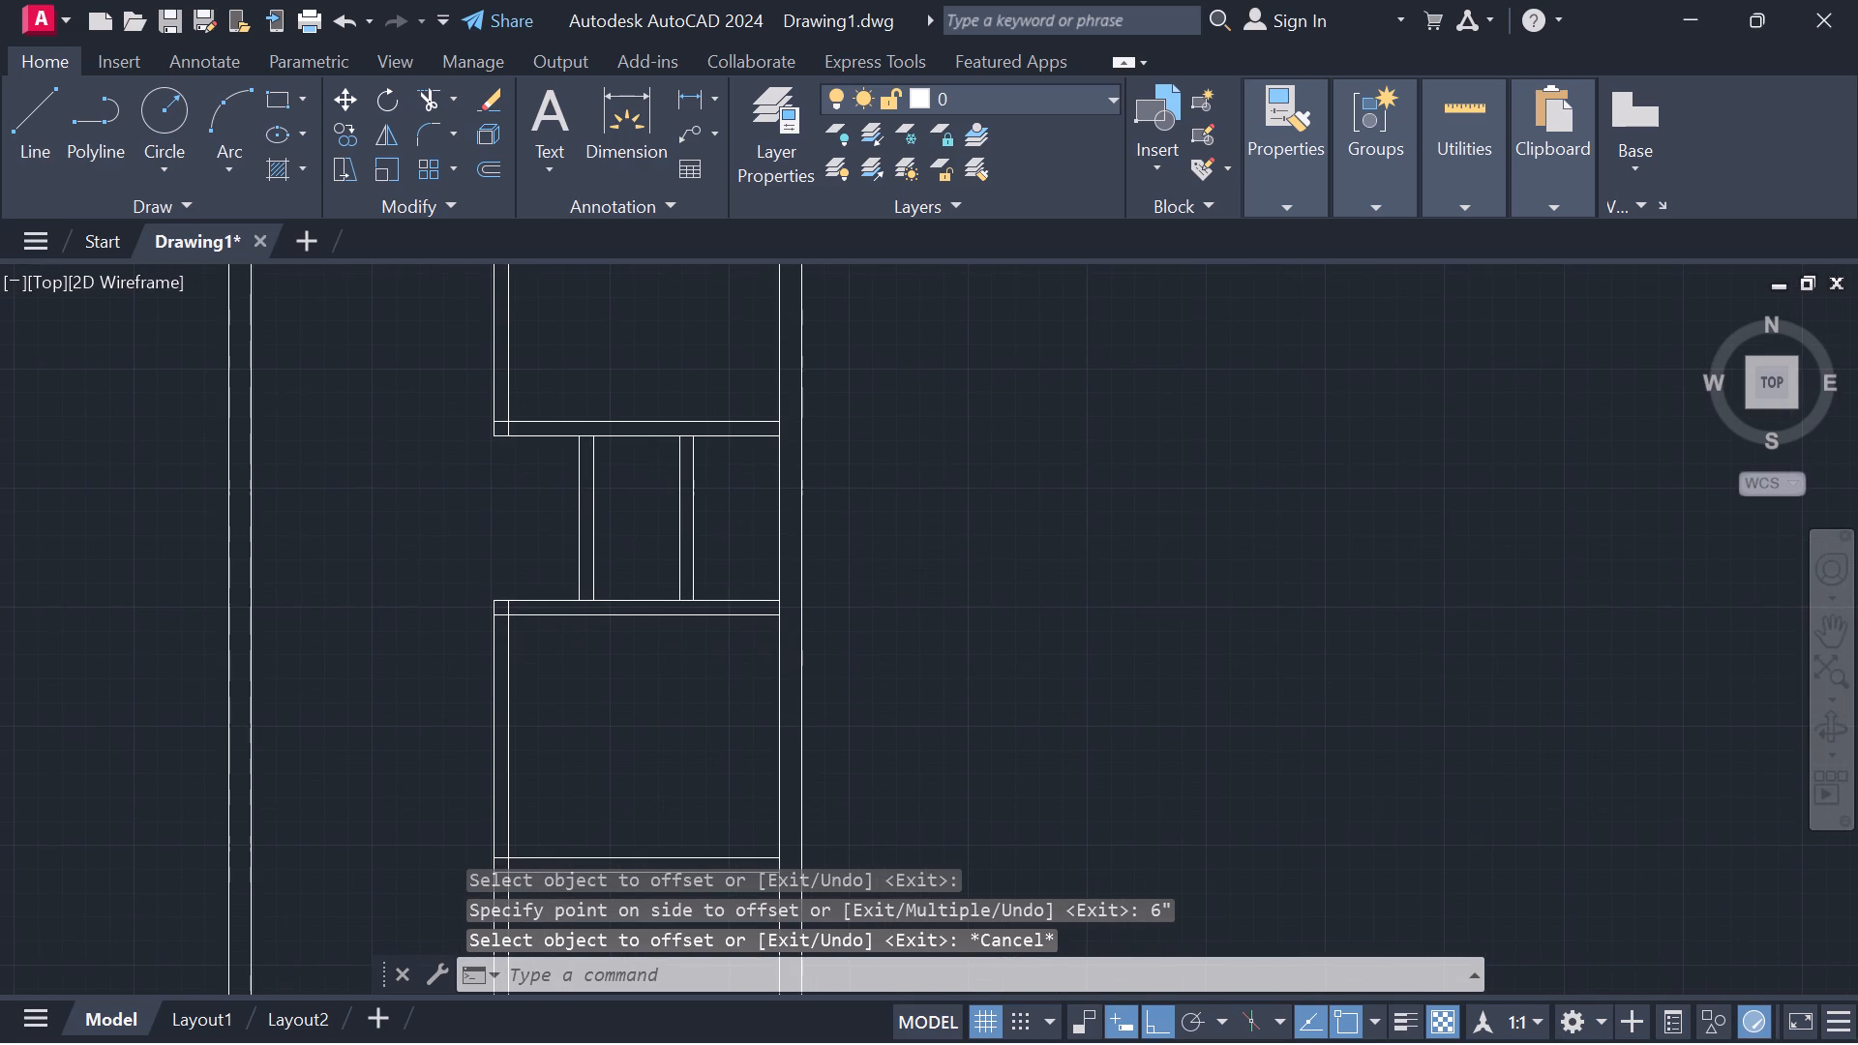
pyautogui.moveTo(599, 495); pyautogui.dragTo(703, 539, button='middle')
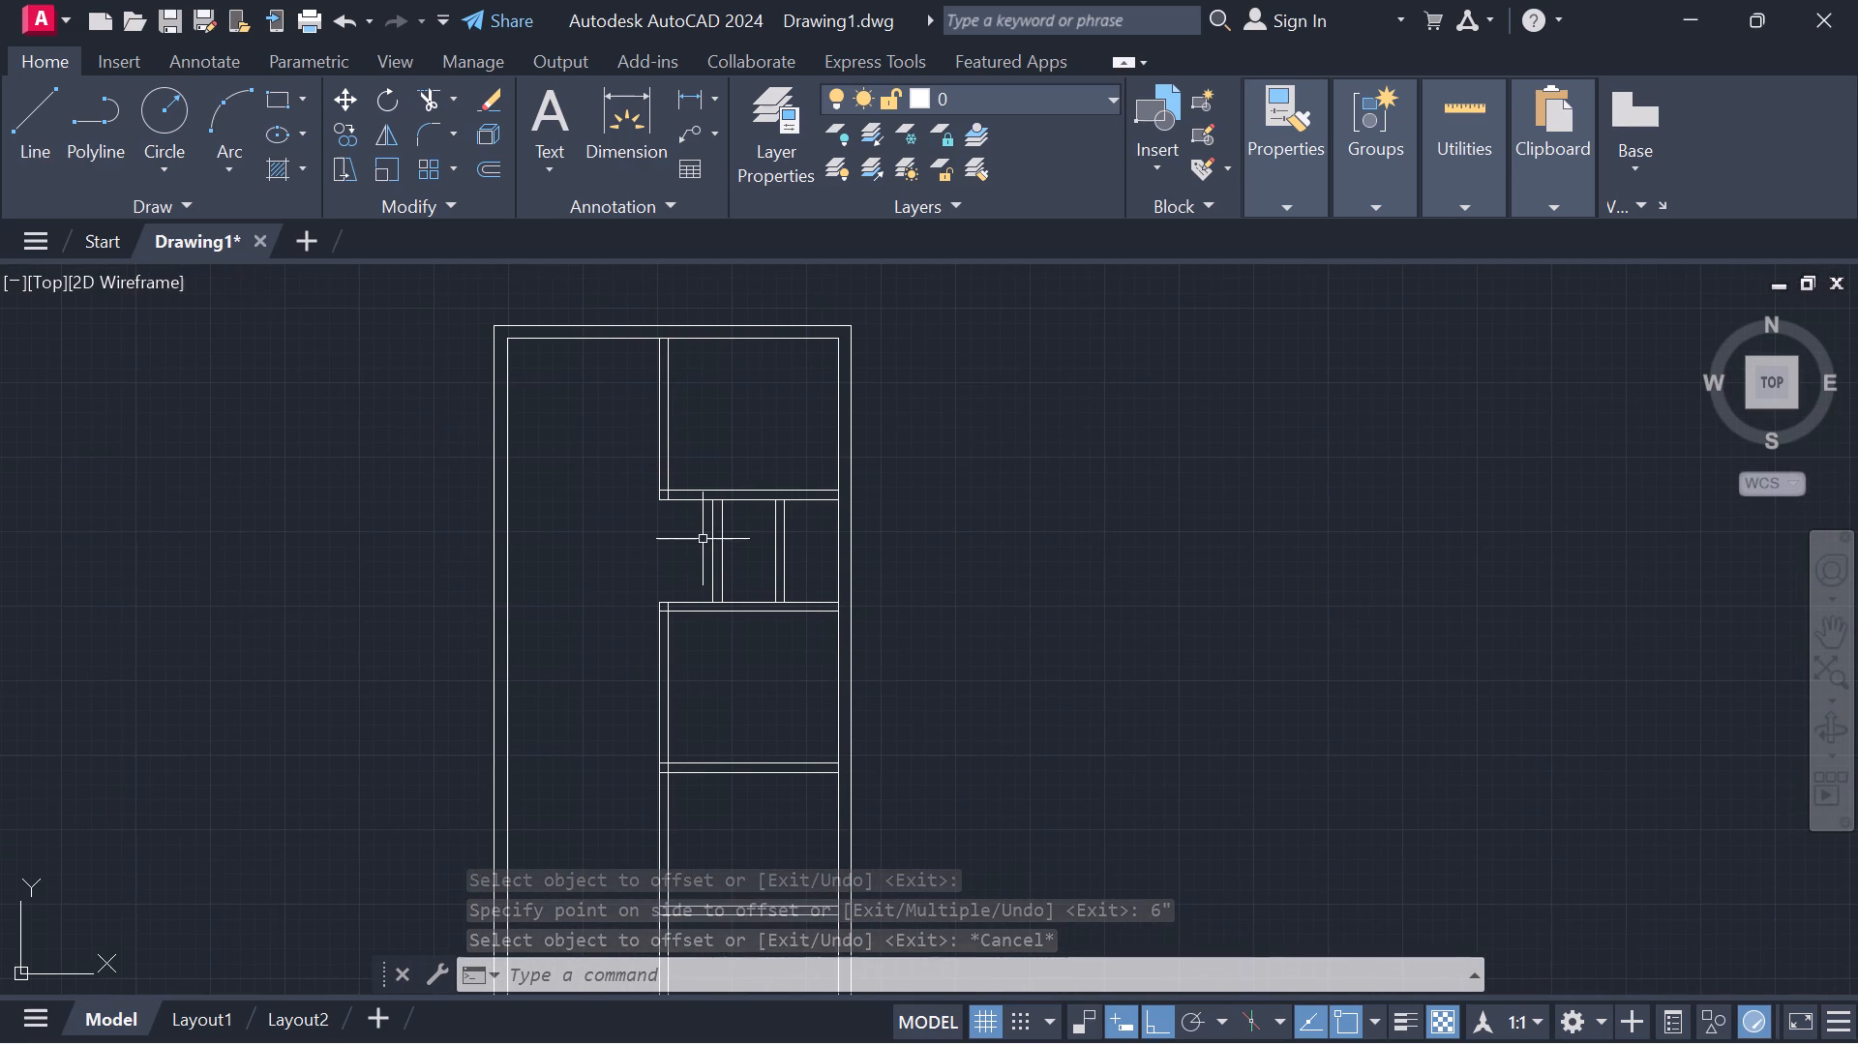
pyautogui.moveTo(494, 574); pyautogui.dragTo(577, 630, button='middle')
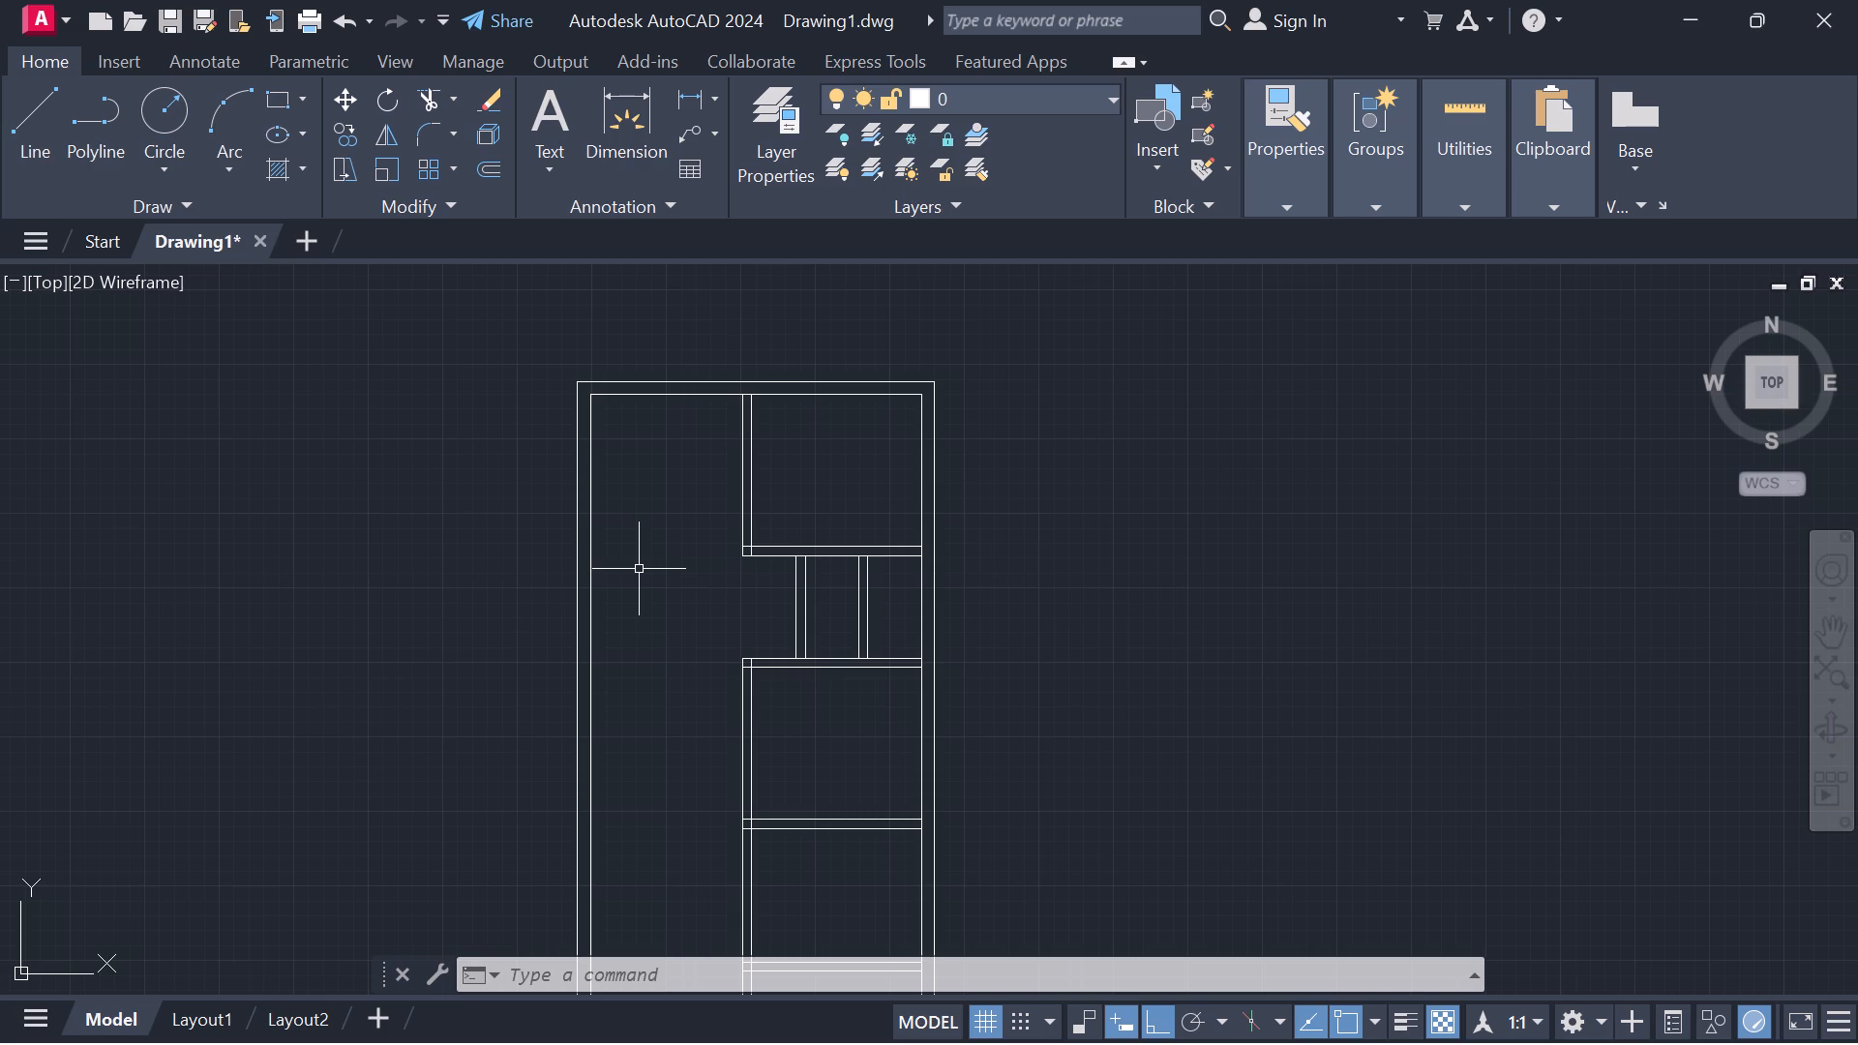
pyautogui.write('L')
pyautogui.press('space')
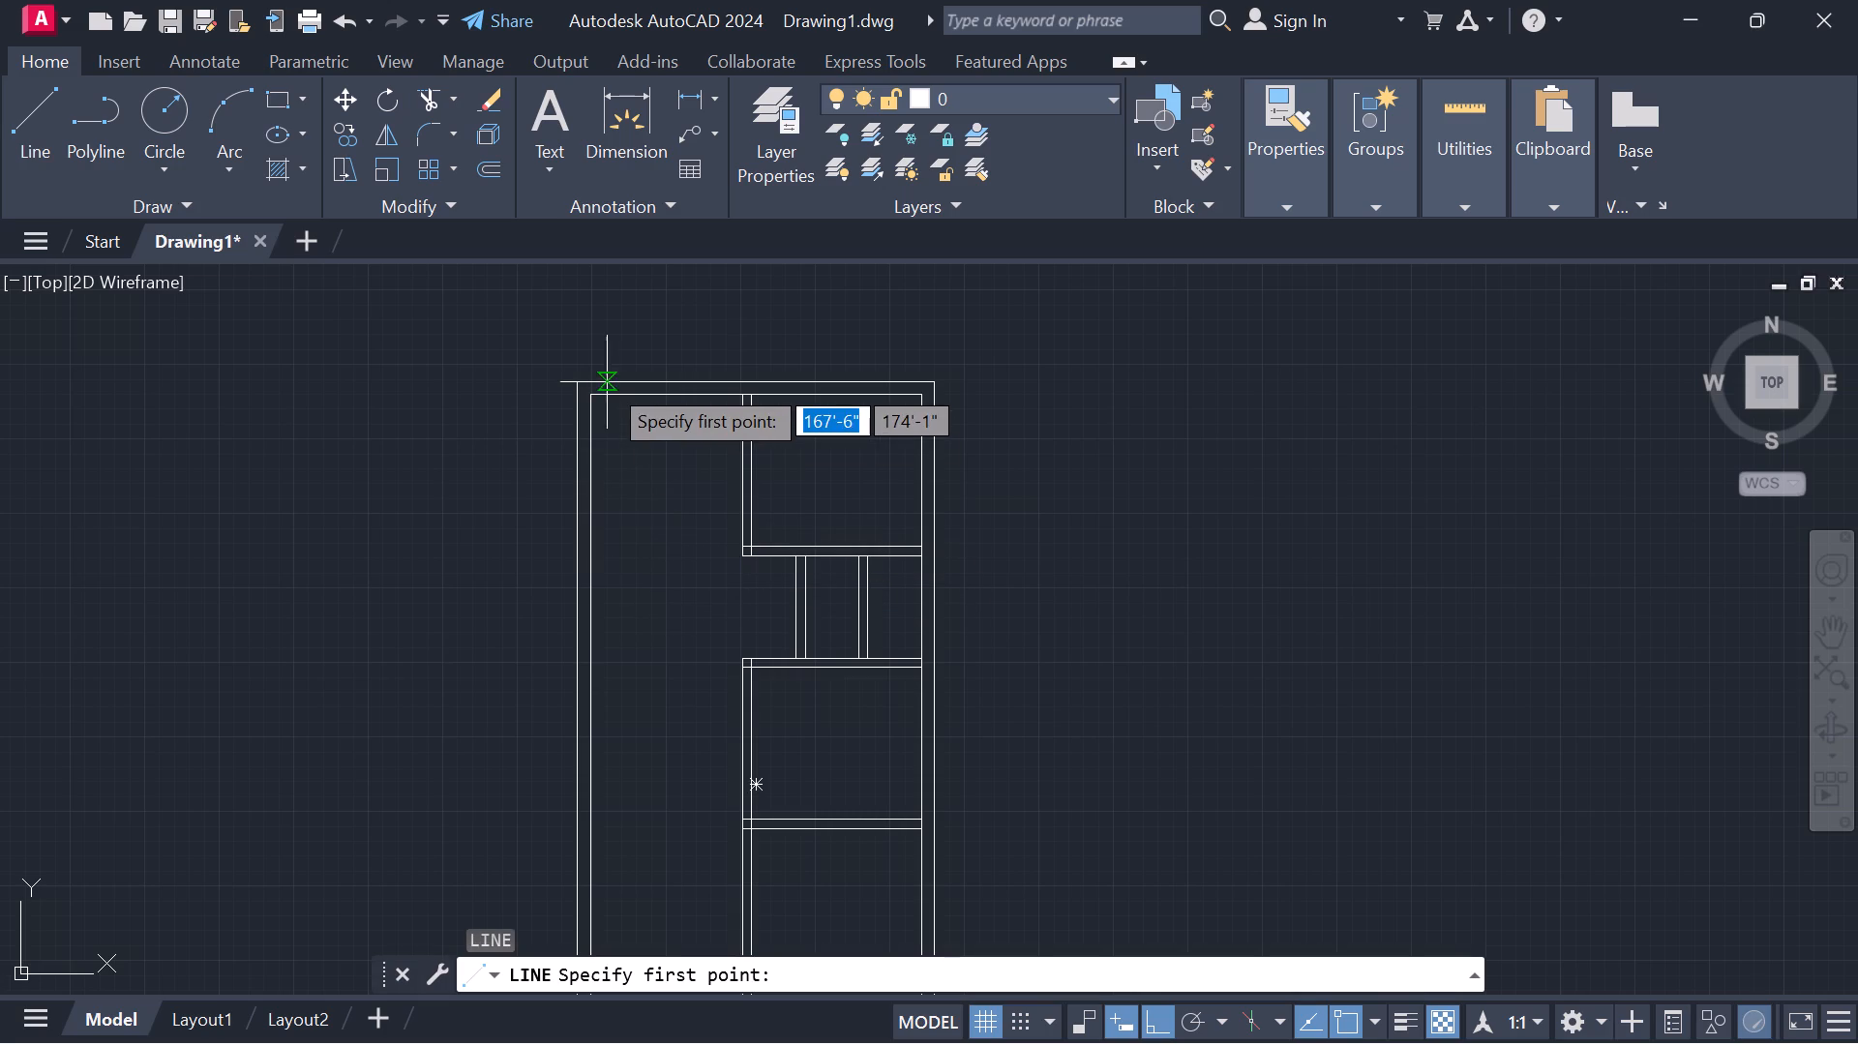
pyautogui.click(587, 395)
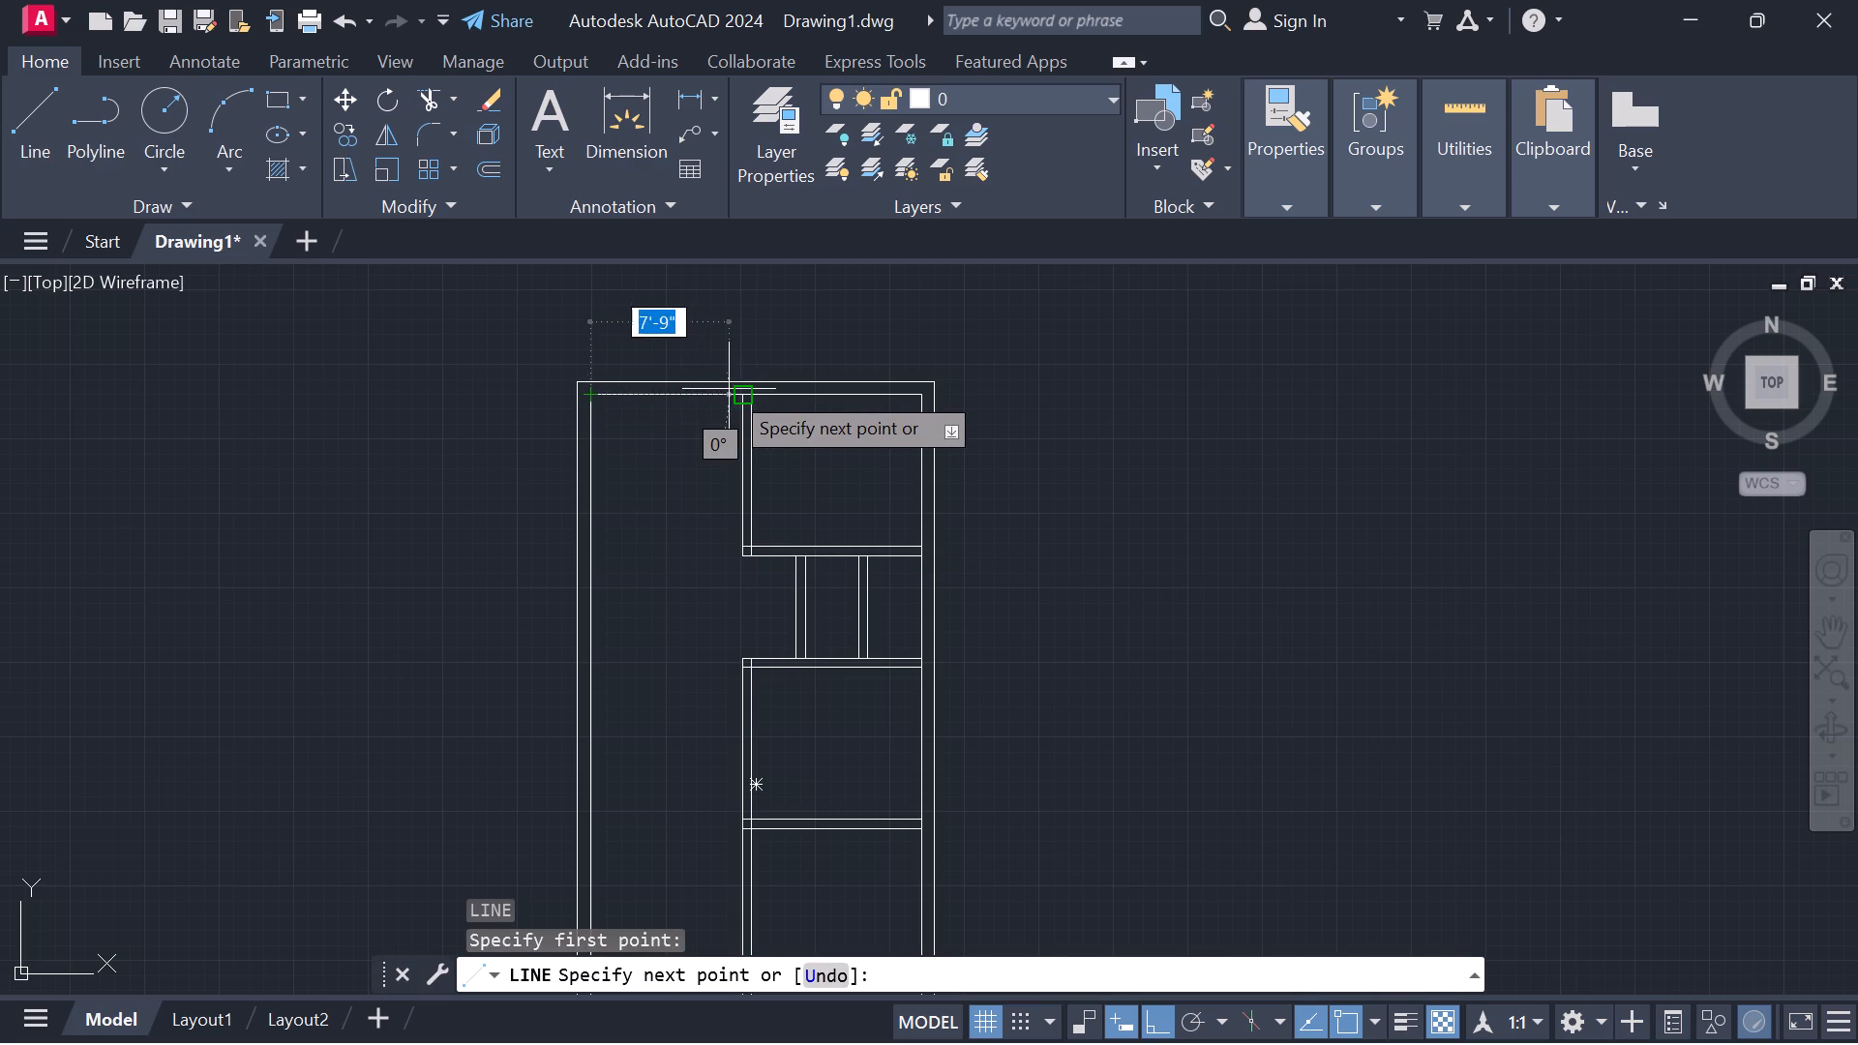
pyautogui.scroll(3, 741, 398)
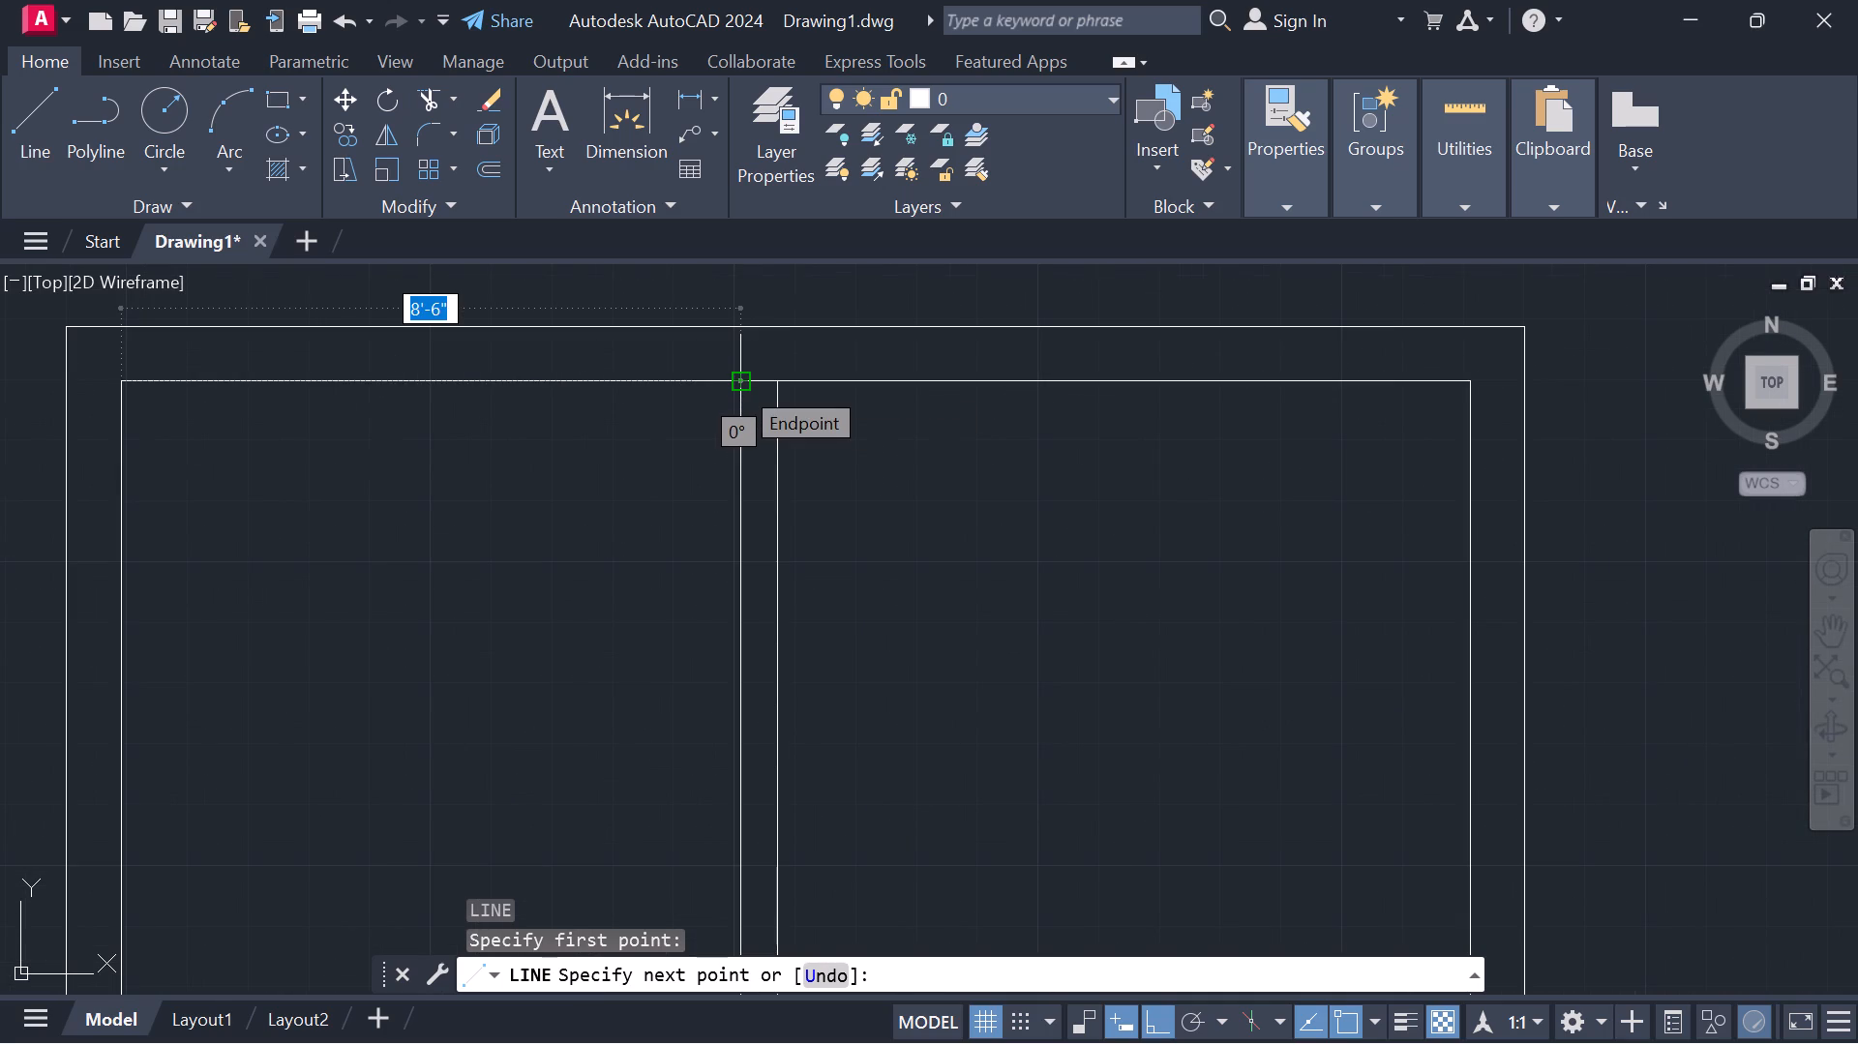
pyautogui.click(792, 386)
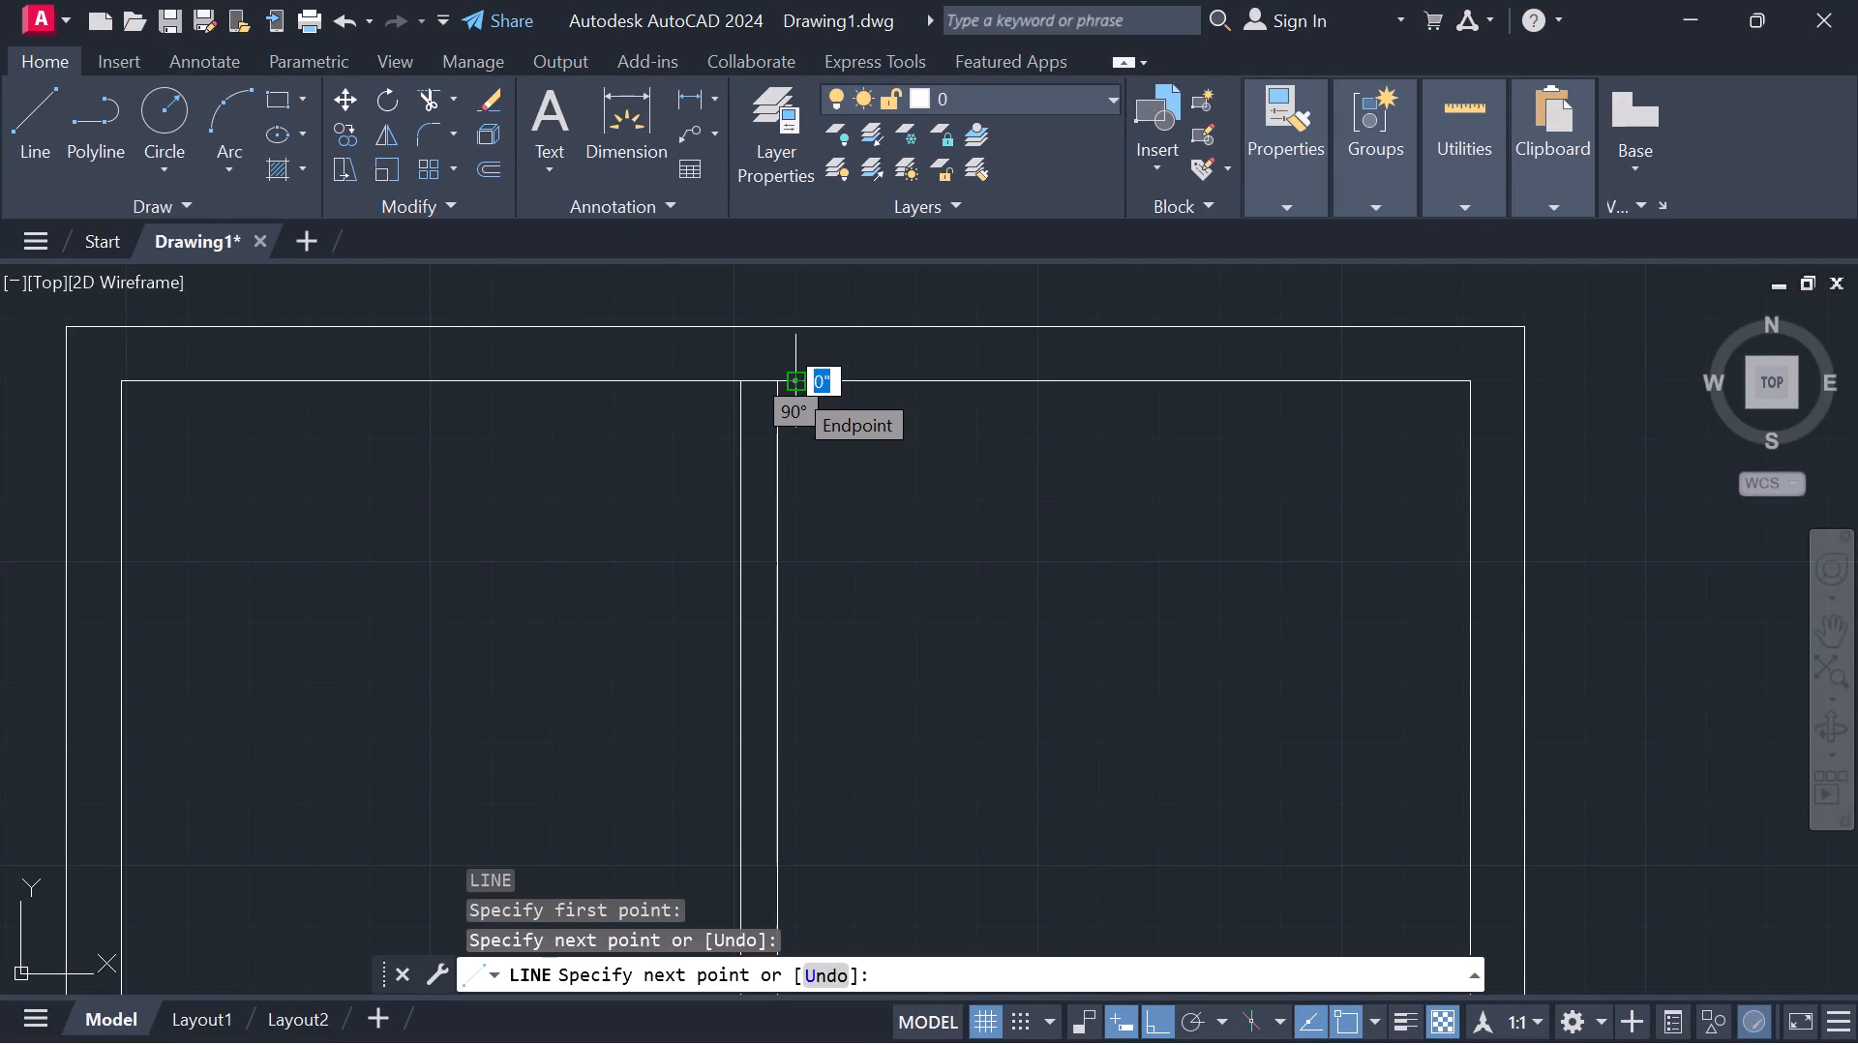
pyautogui.press('Escape')
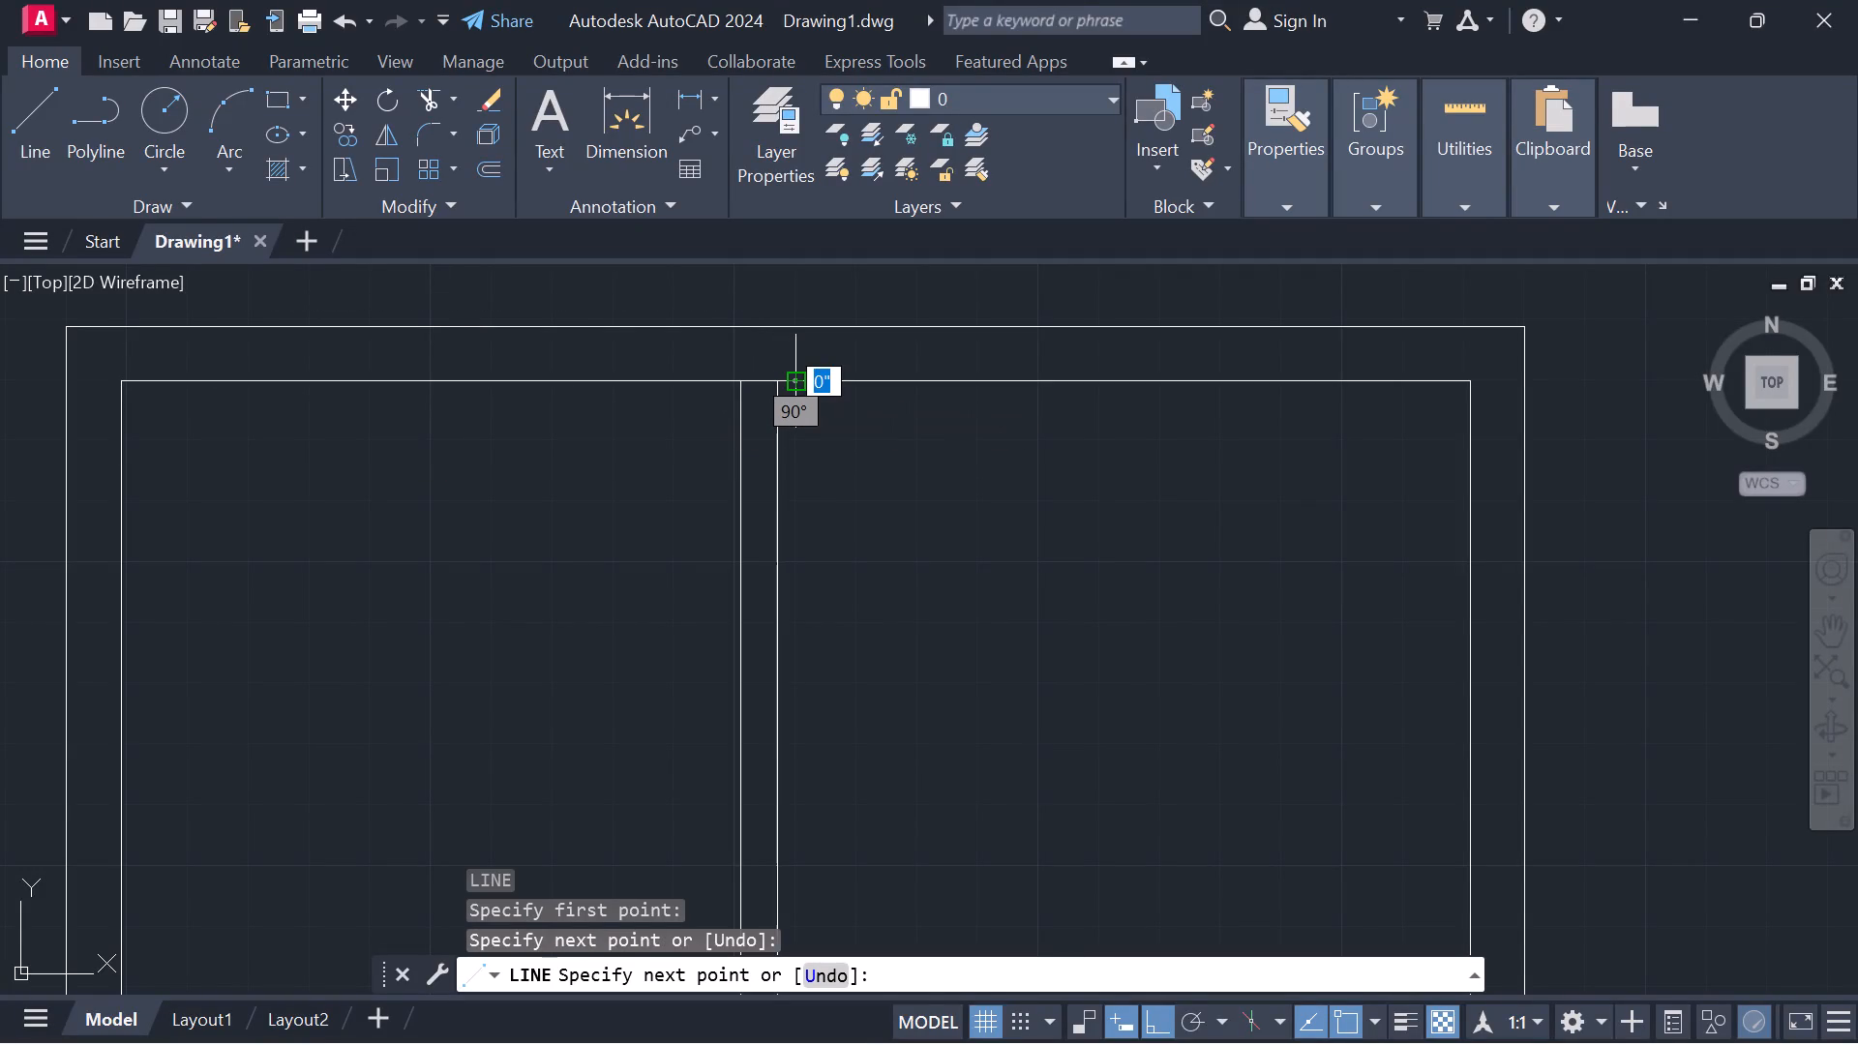
pyautogui.press('Escape')
pyautogui.press('Escape')
pyautogui.press('Escape')
pyautogui.press('Escape')
pyautogui.press('Escape')
pyautogui.press('Escape')
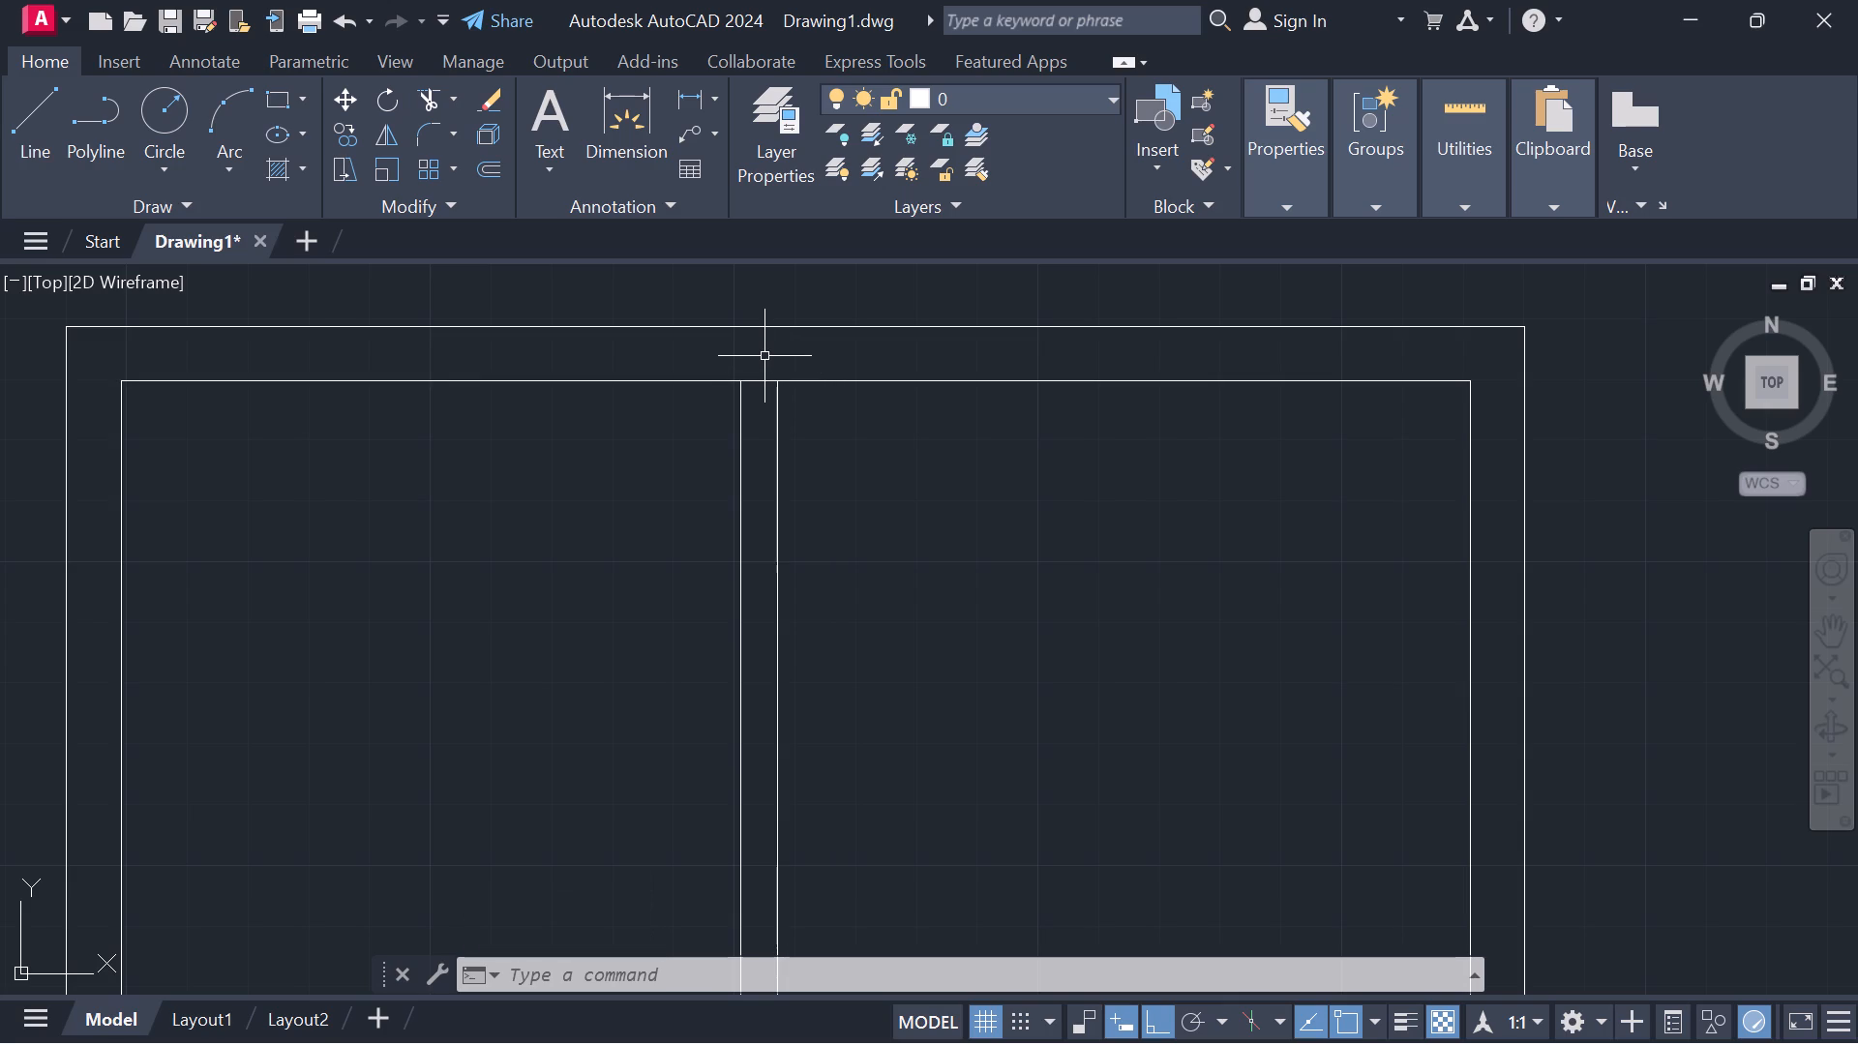
# Draw an 8'2" line straight down from the upper-left inner corner along the left inner wall.
pyautogui.write('L')
pyautogui.press('space')
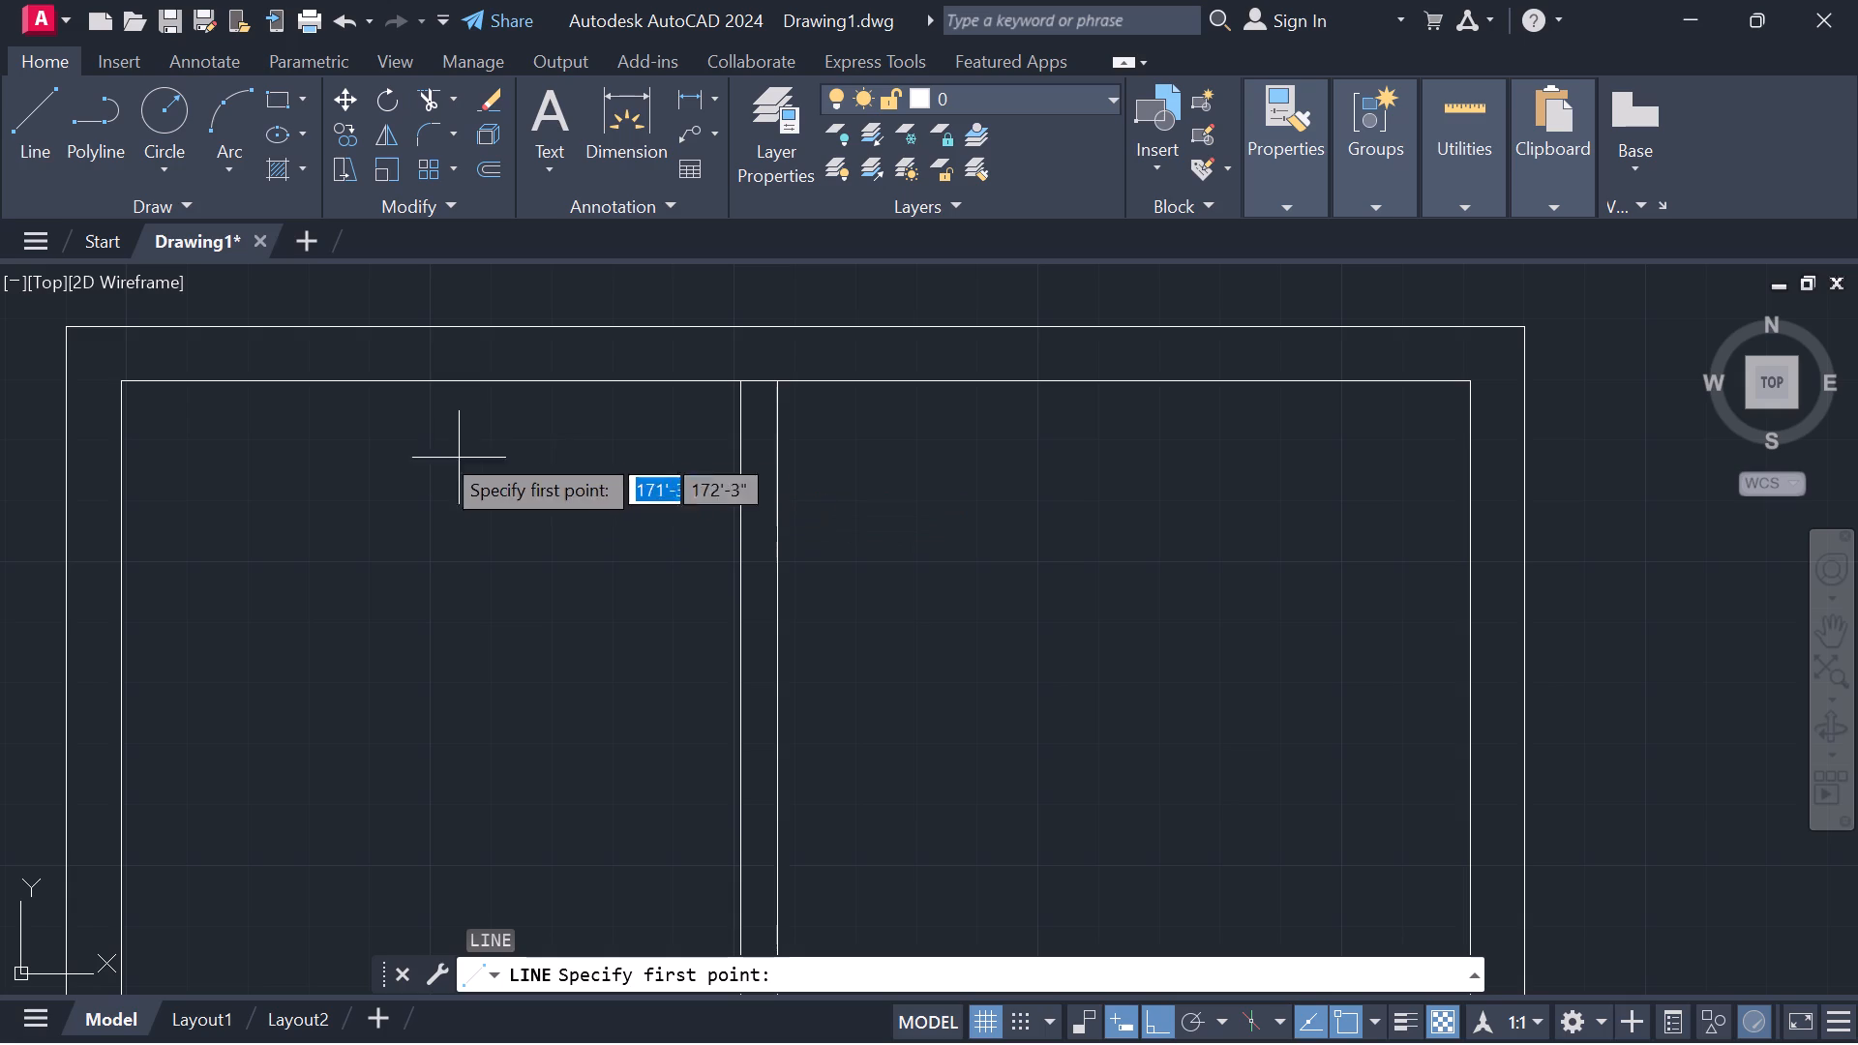
pyautogui.click(125, 388)
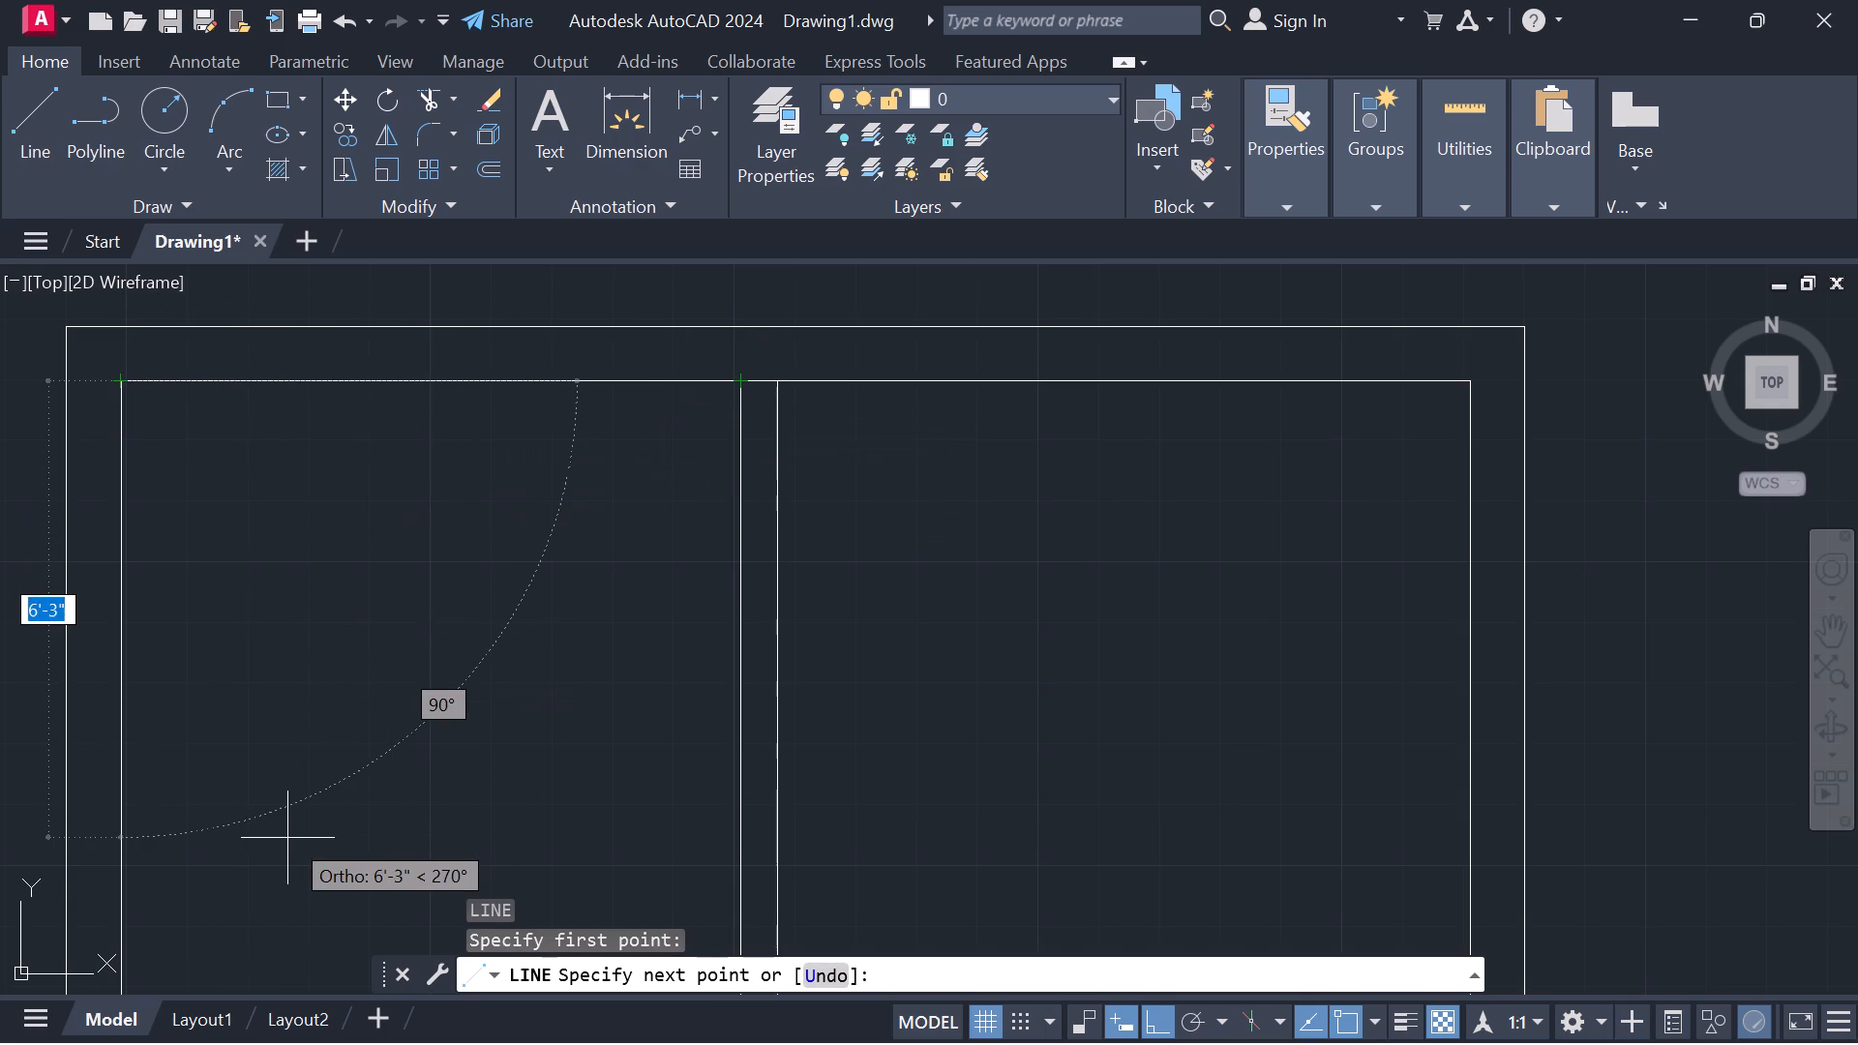
pyautogui.write("8'")
pyautogui.press('2')
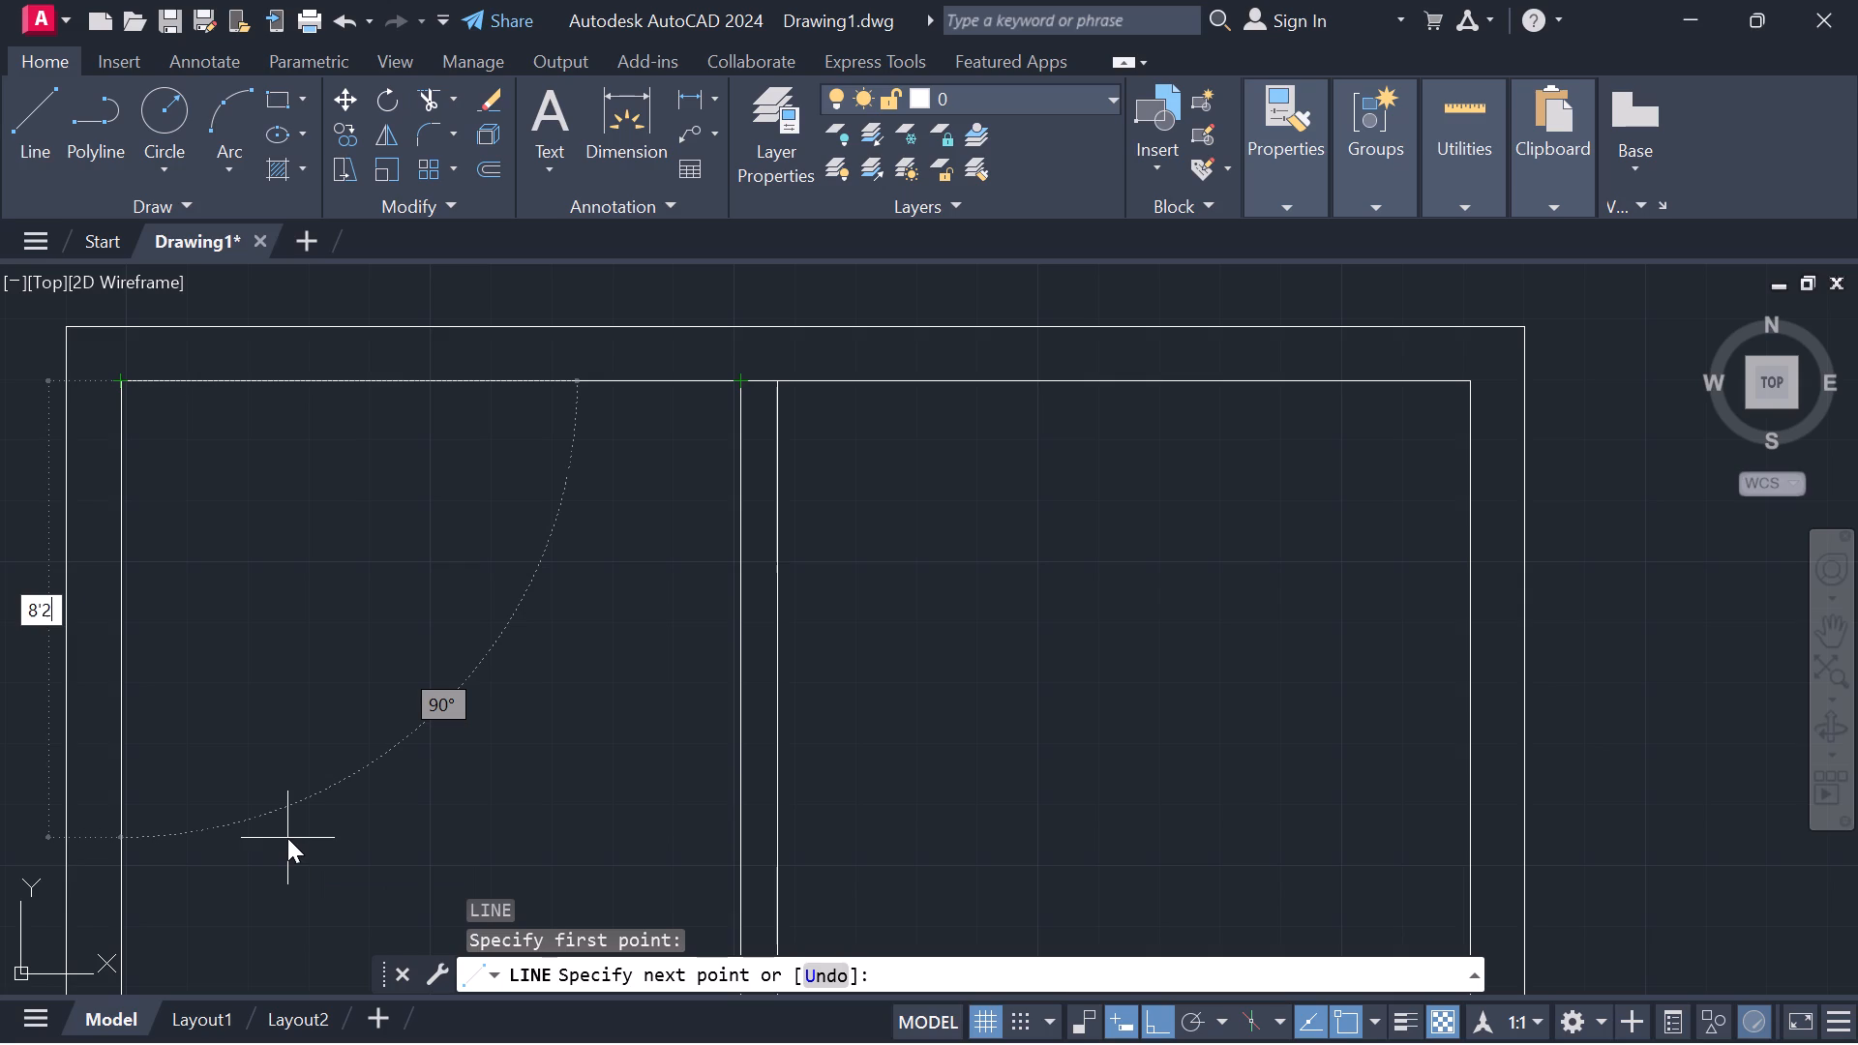
pyautogui.hotkey('shift', '"')
pyautogui.press('Return')
pyautogui.moveTo(449, 811); pyautogui.dragTo(484, 420, button='middle')
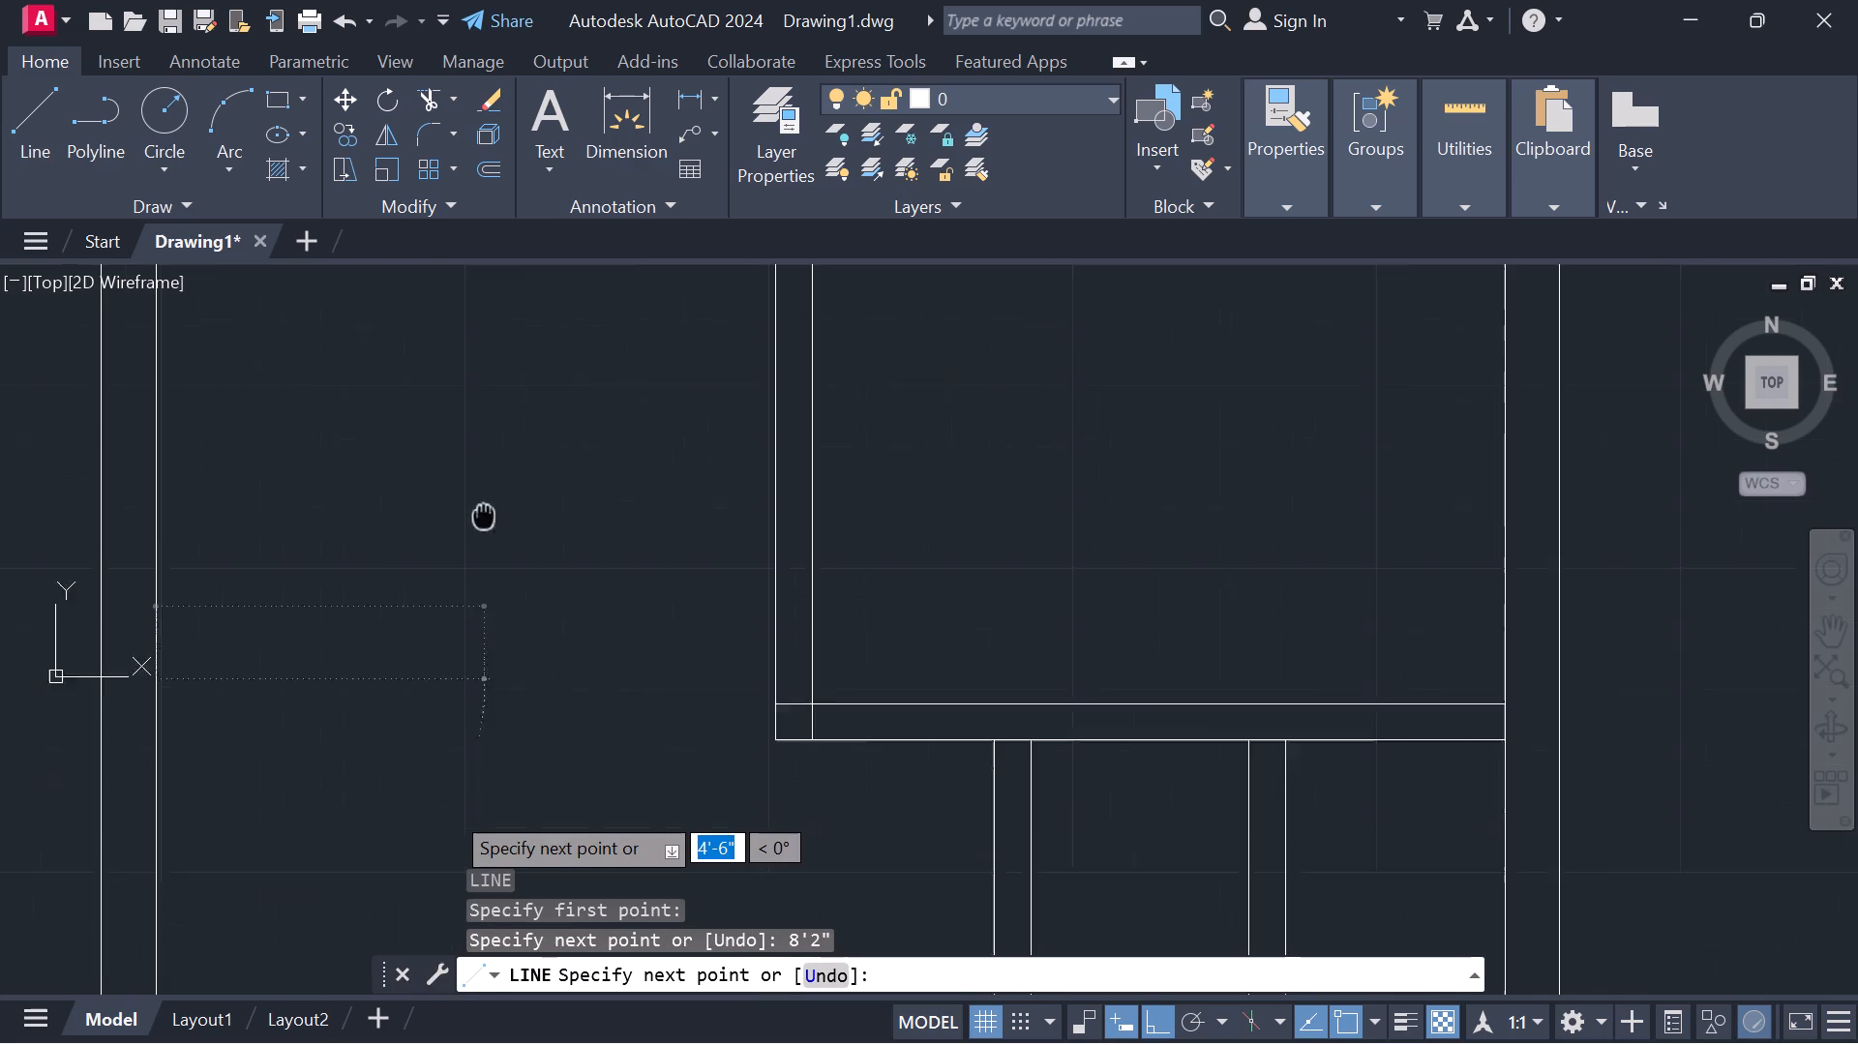
pyautogui.moveTo(484, 420); pyautogui.dragTo(482, 157, button='middle')
pyautogui.moveTo(629, 346); pyautogui.dragTo(551, 566, button='middle')
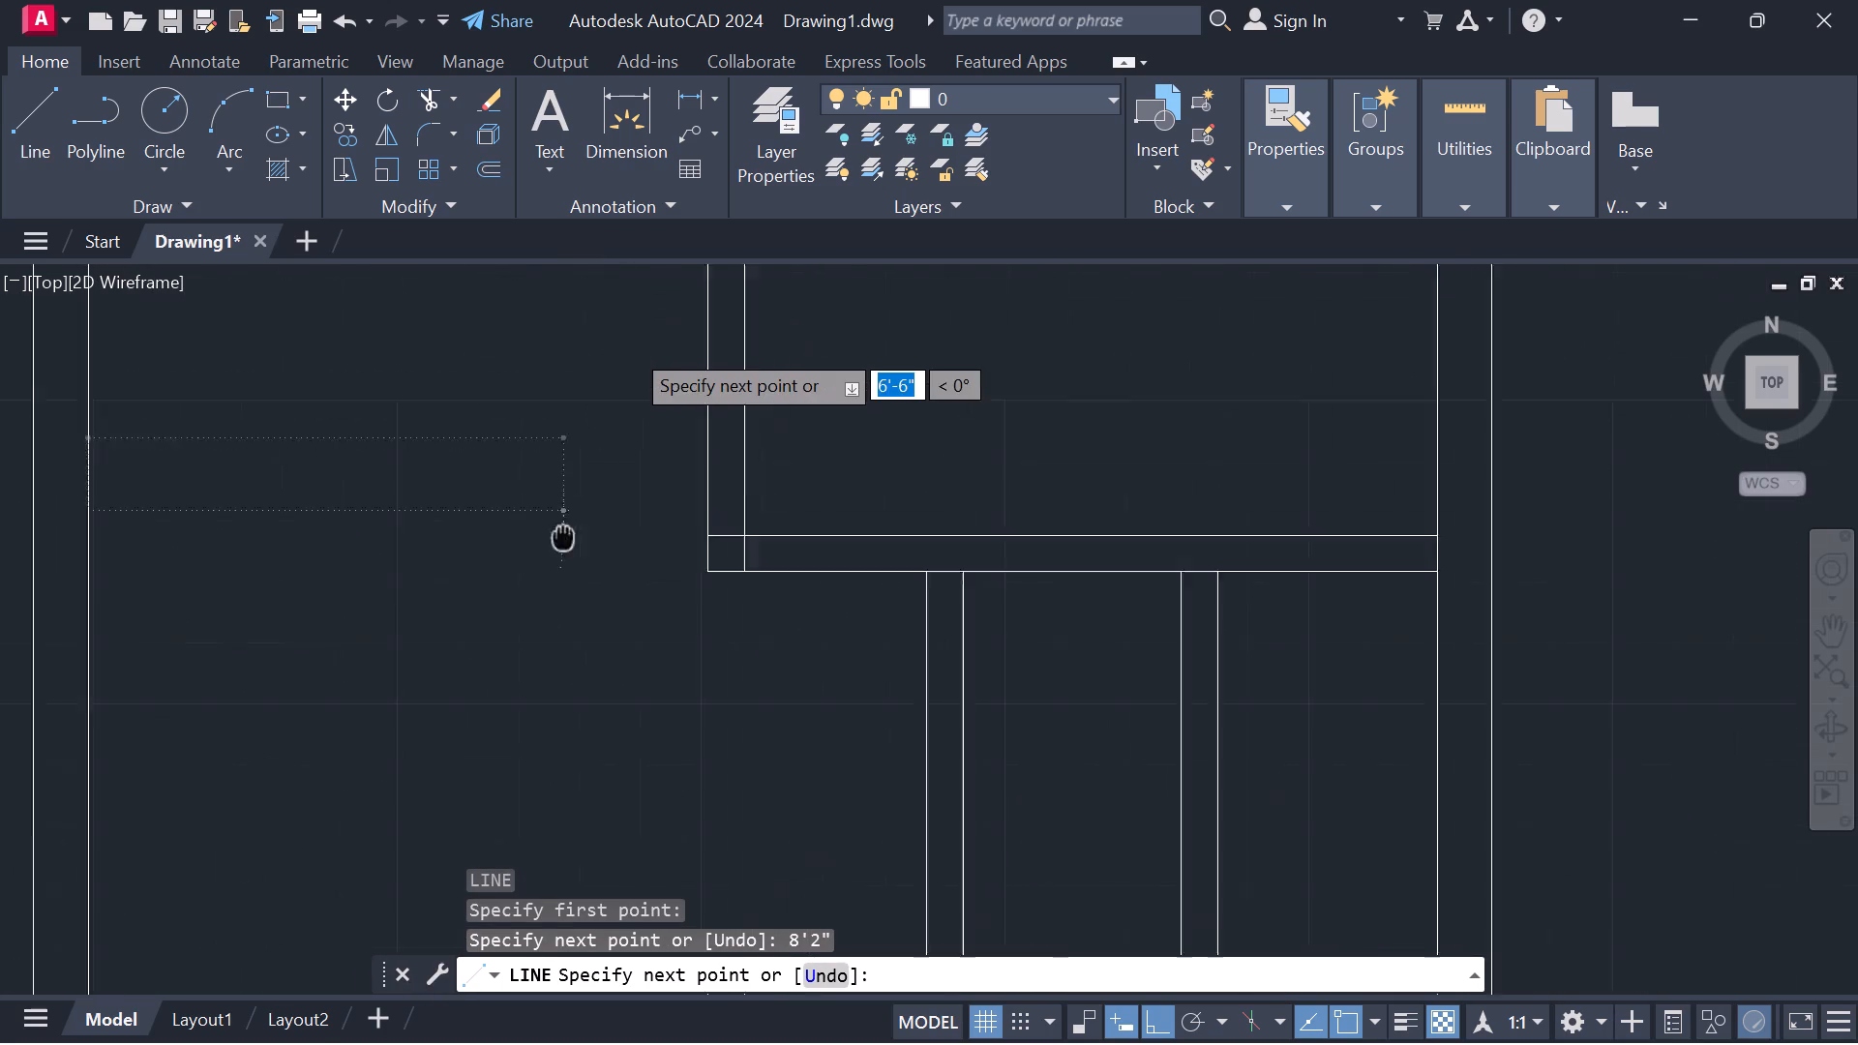
pyautogui.moveTo(551, 566); pyautogui.dragTo(535, 600, button='middle')
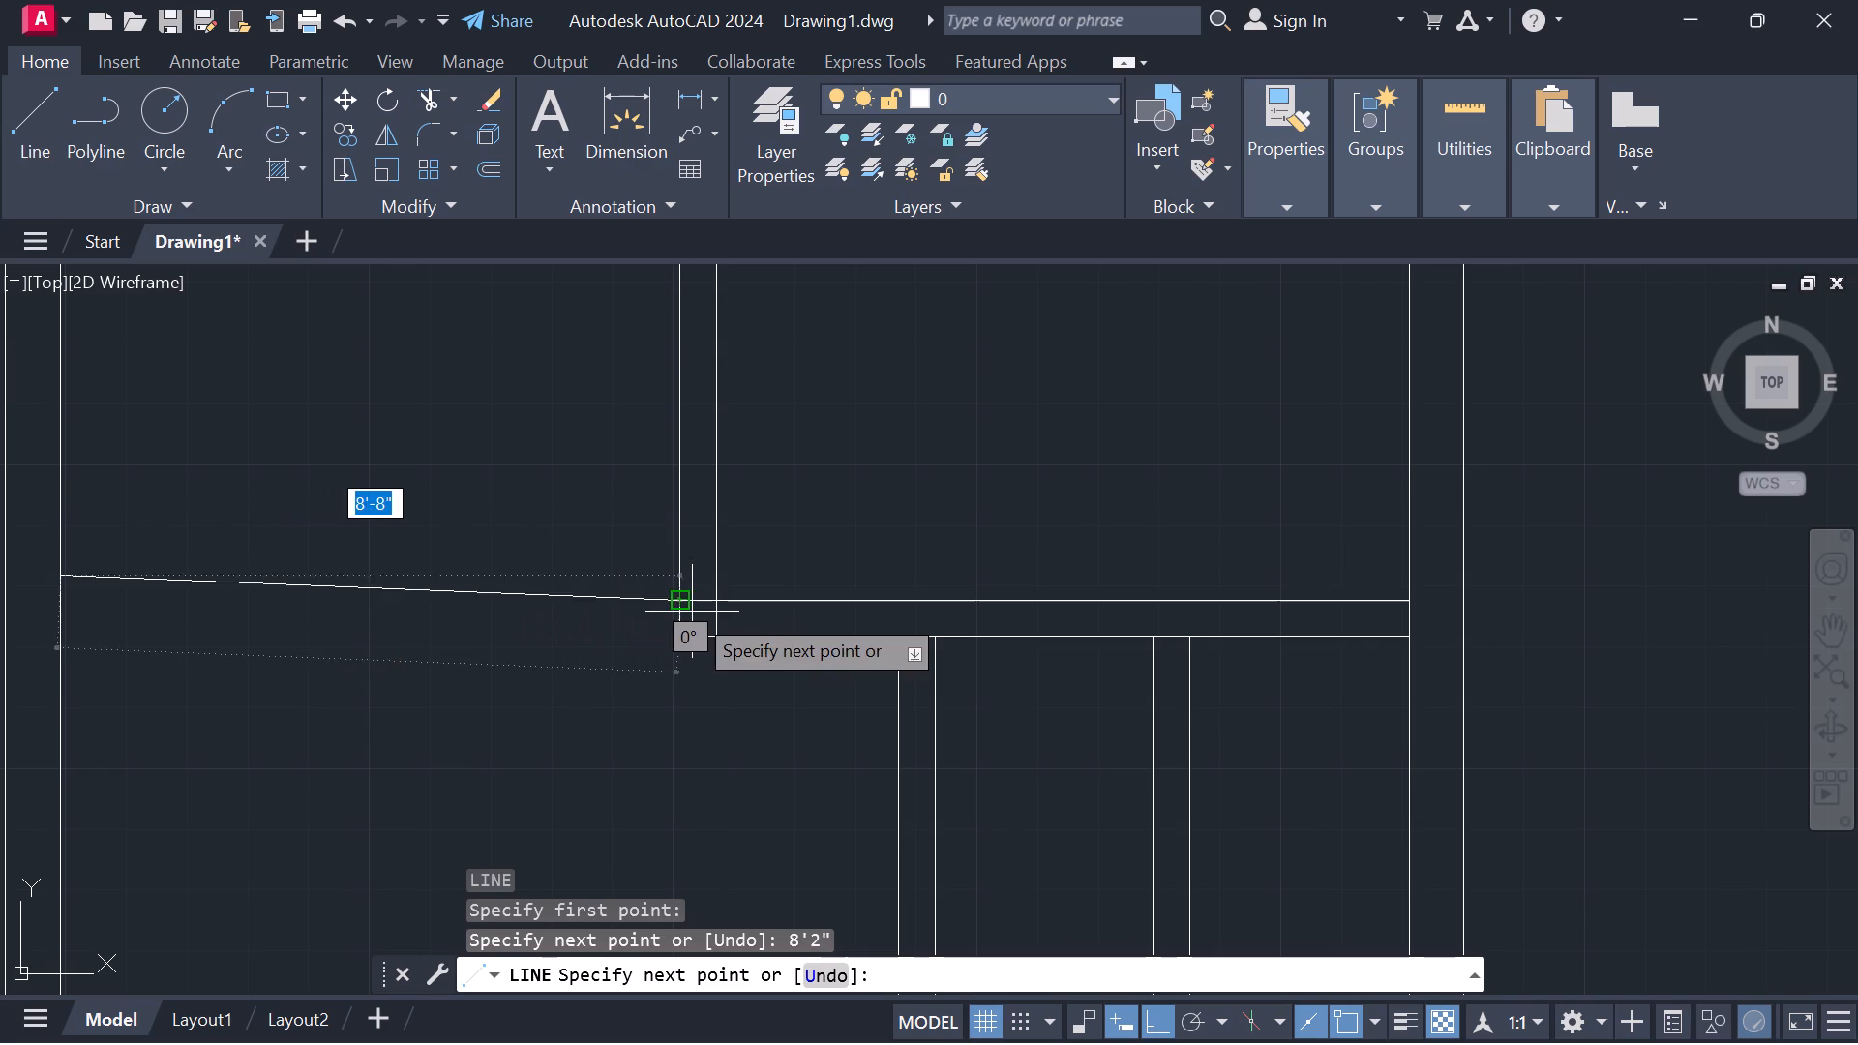
pyautogui.press('Escape')
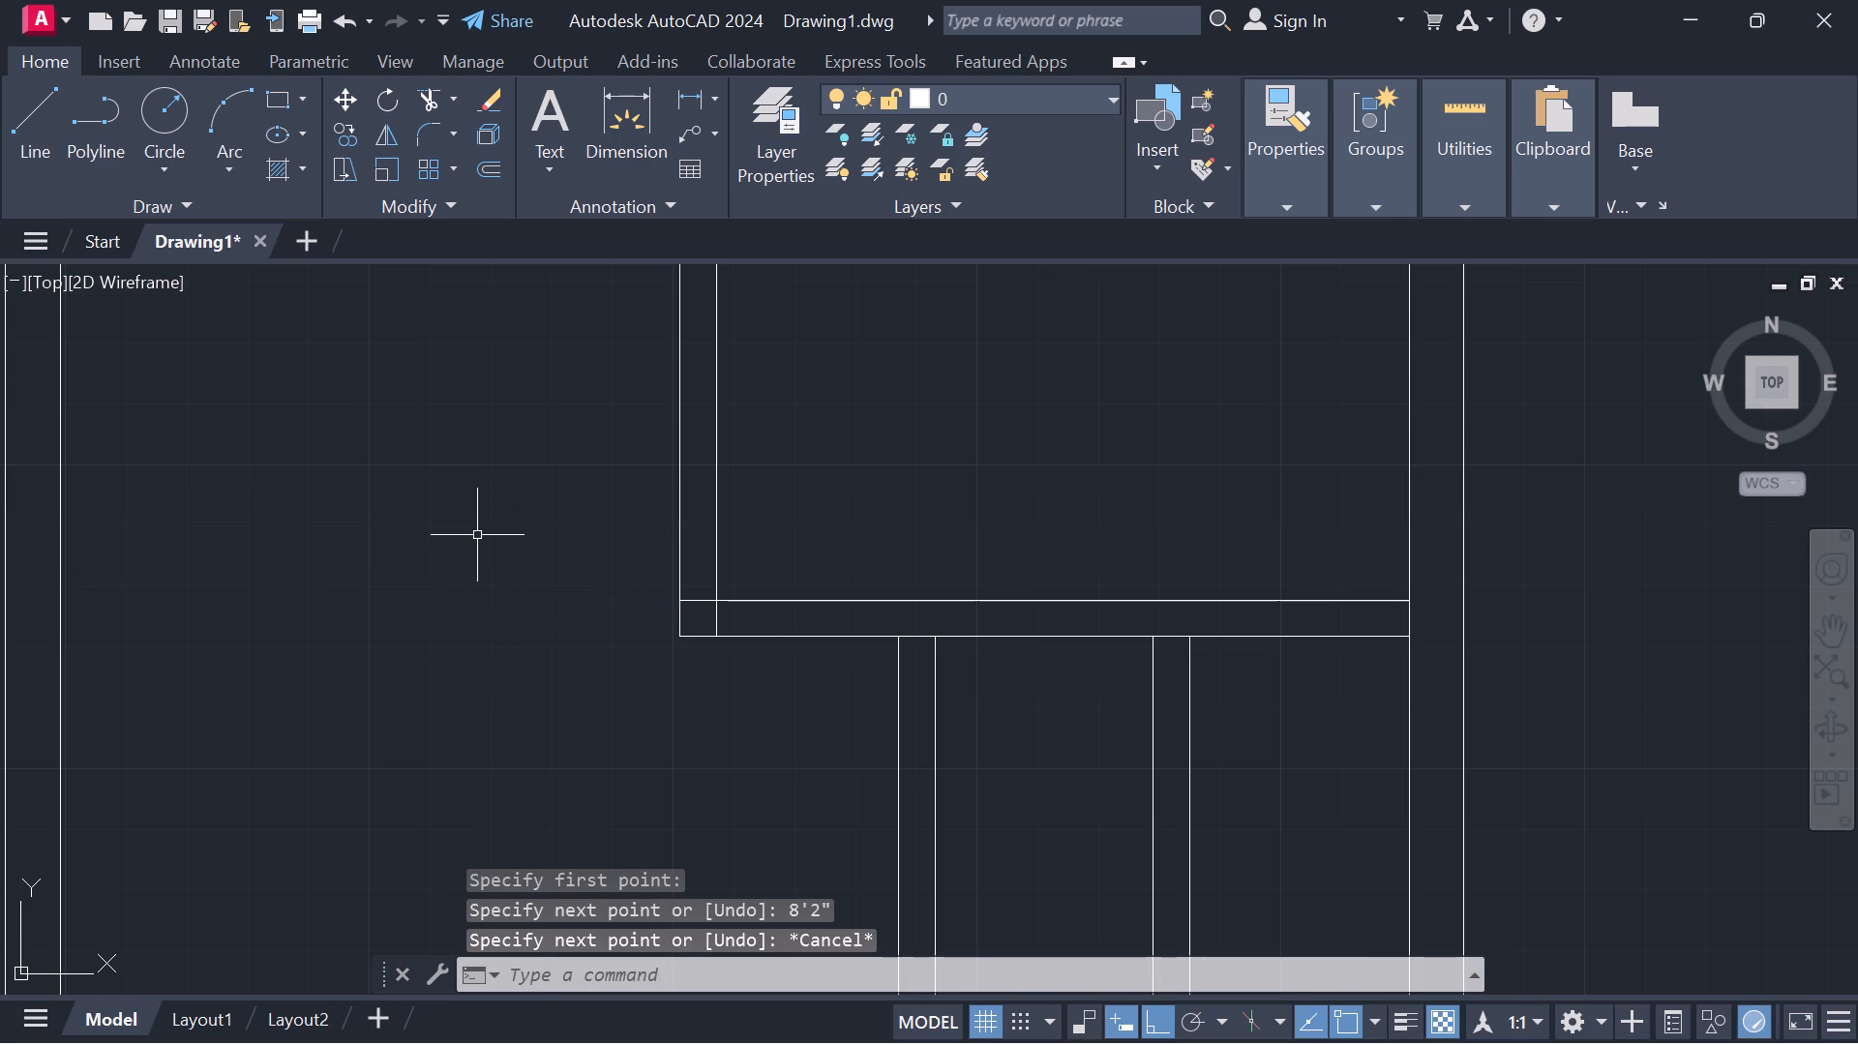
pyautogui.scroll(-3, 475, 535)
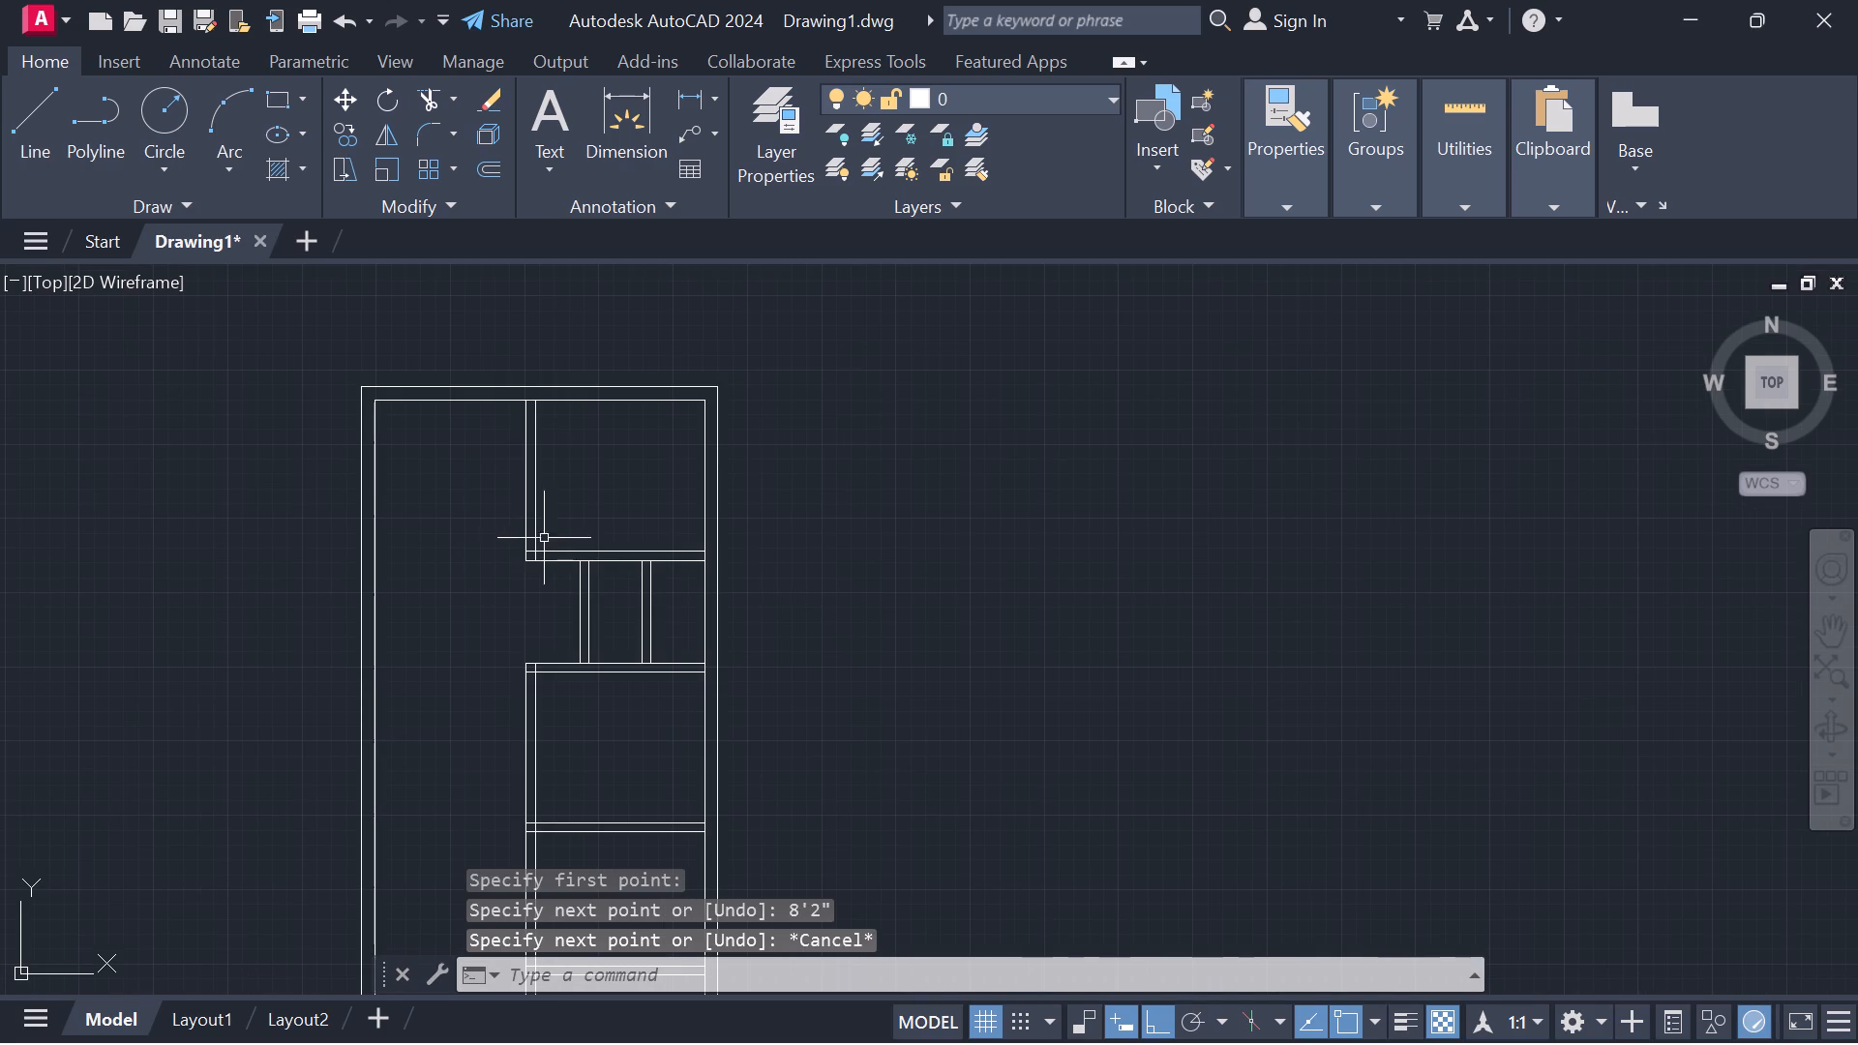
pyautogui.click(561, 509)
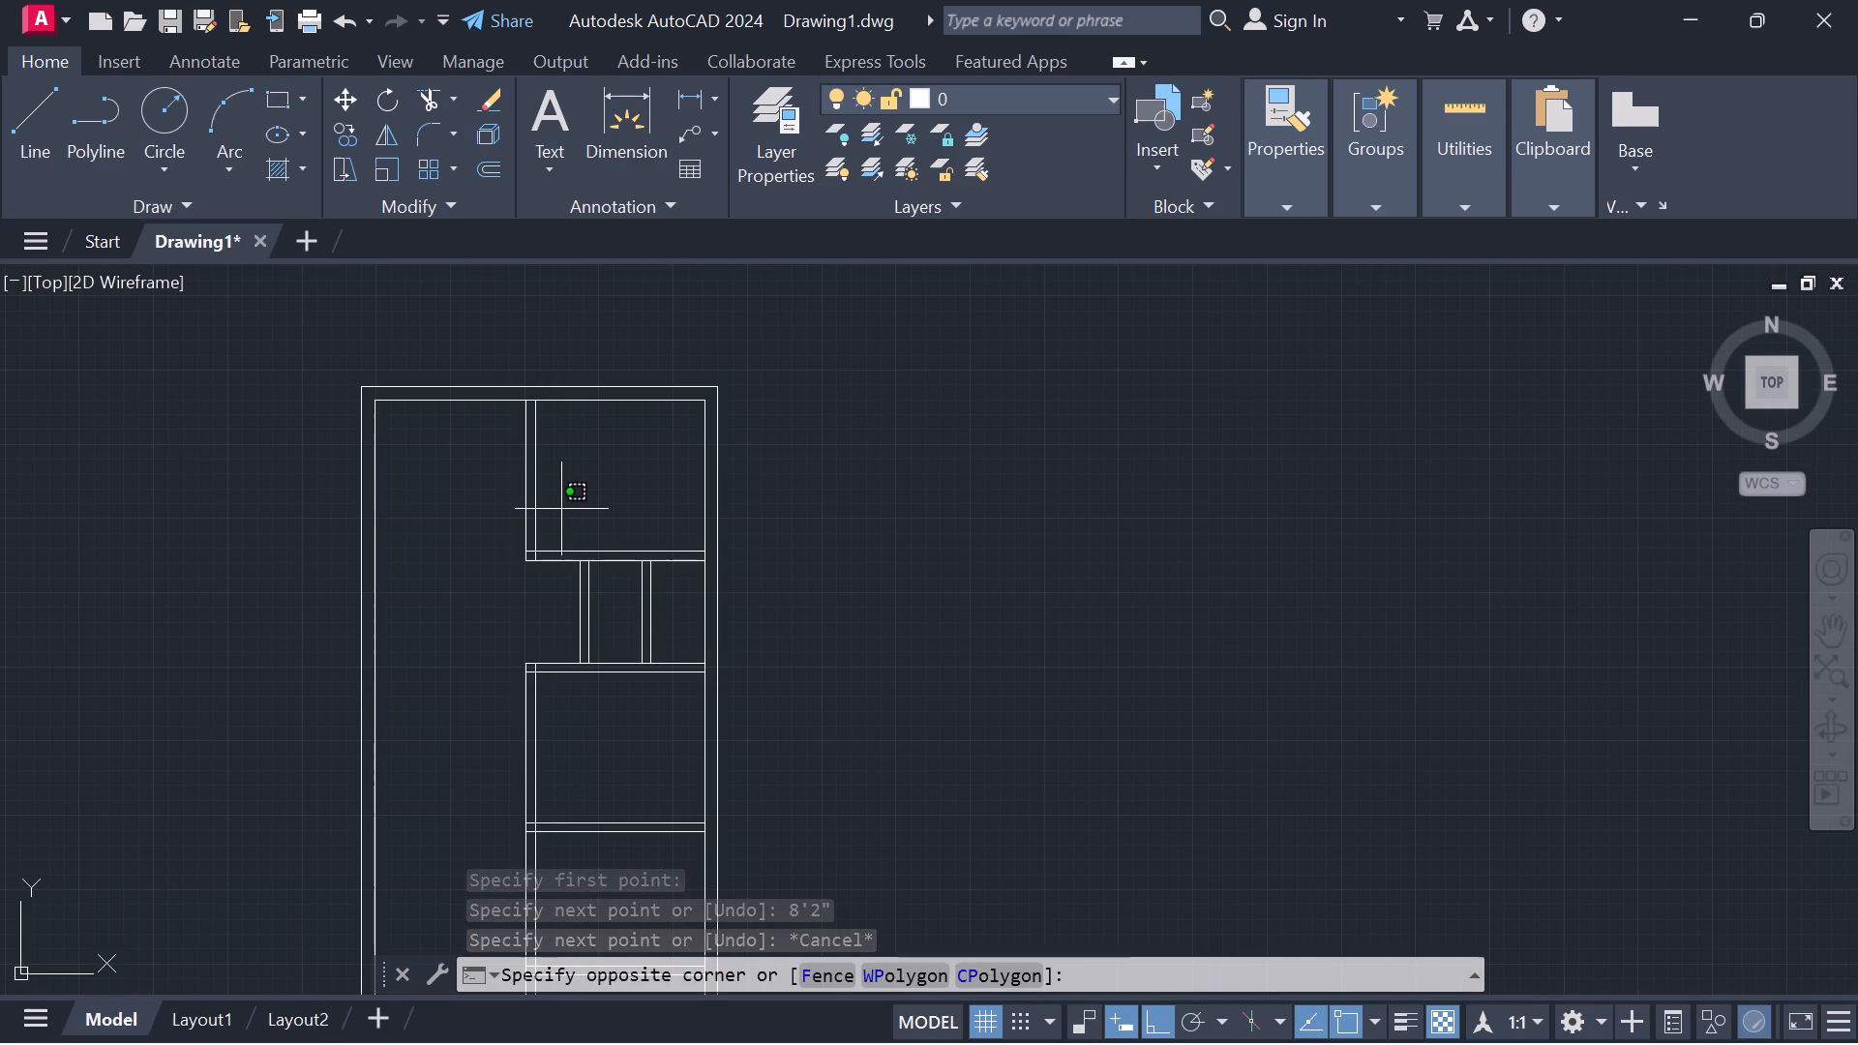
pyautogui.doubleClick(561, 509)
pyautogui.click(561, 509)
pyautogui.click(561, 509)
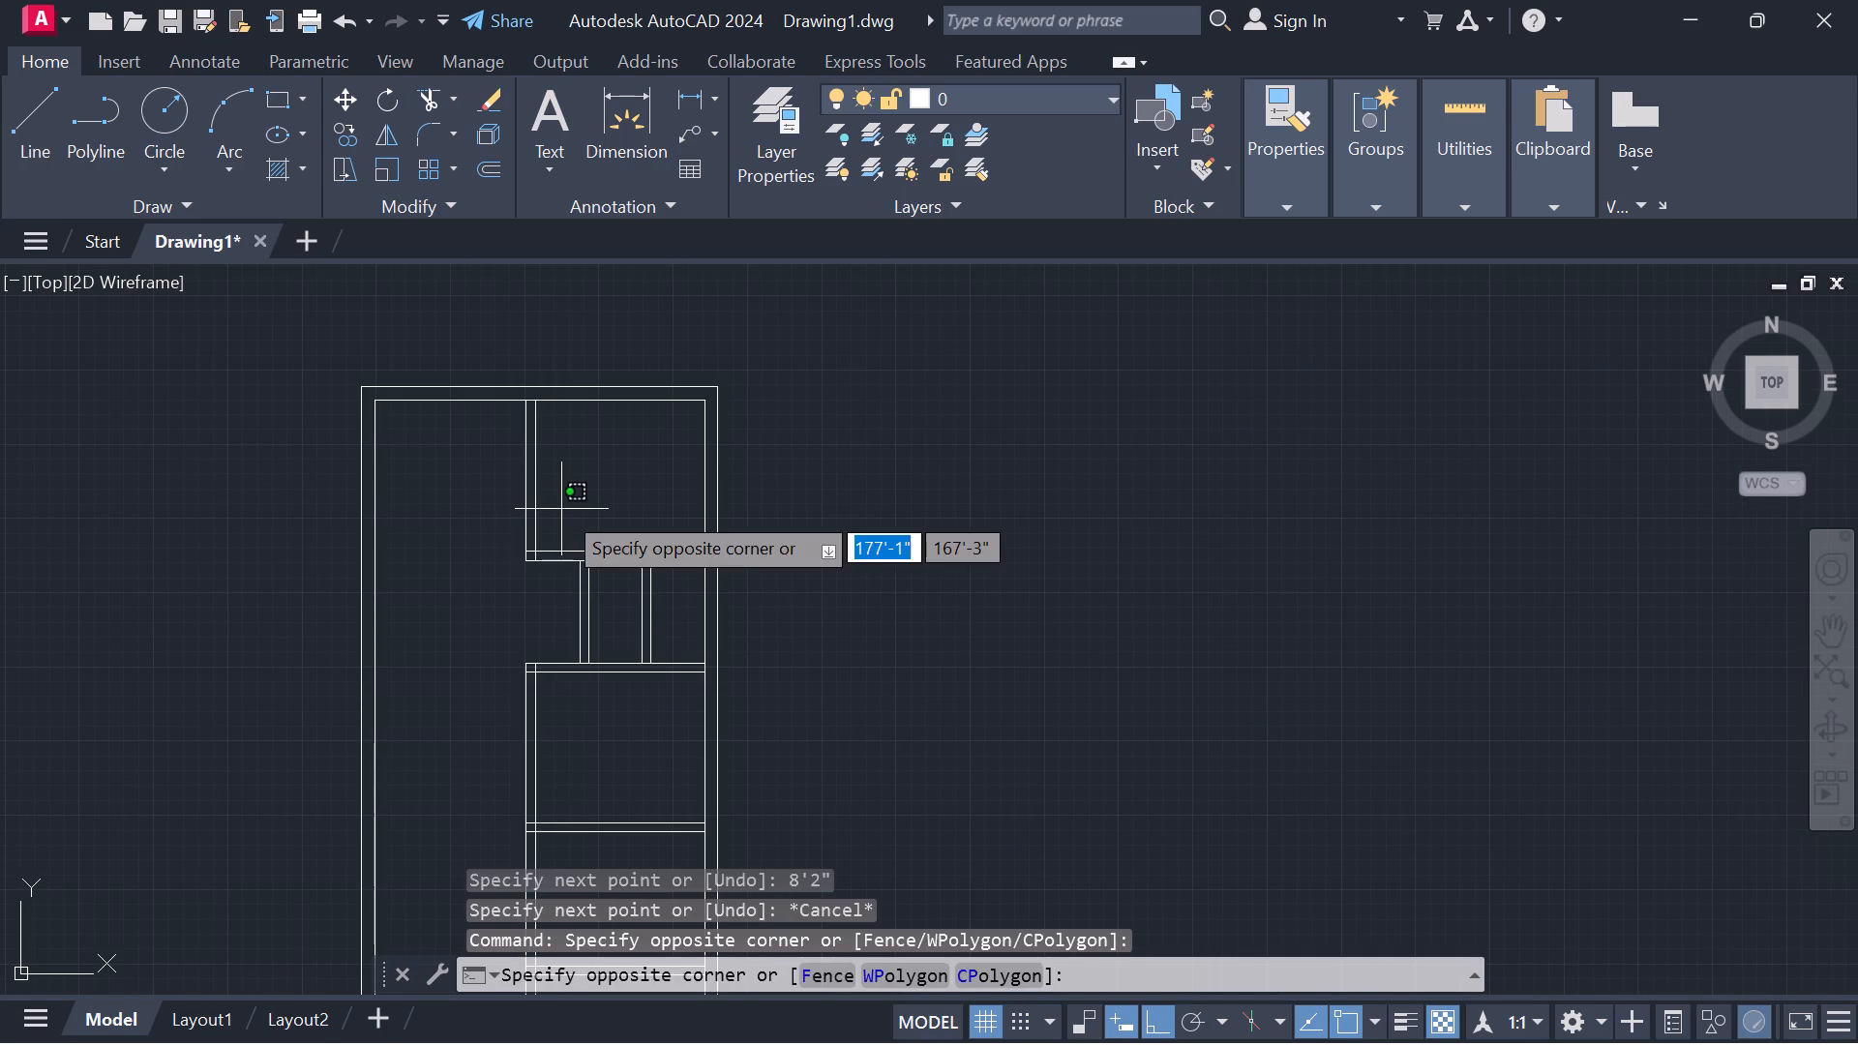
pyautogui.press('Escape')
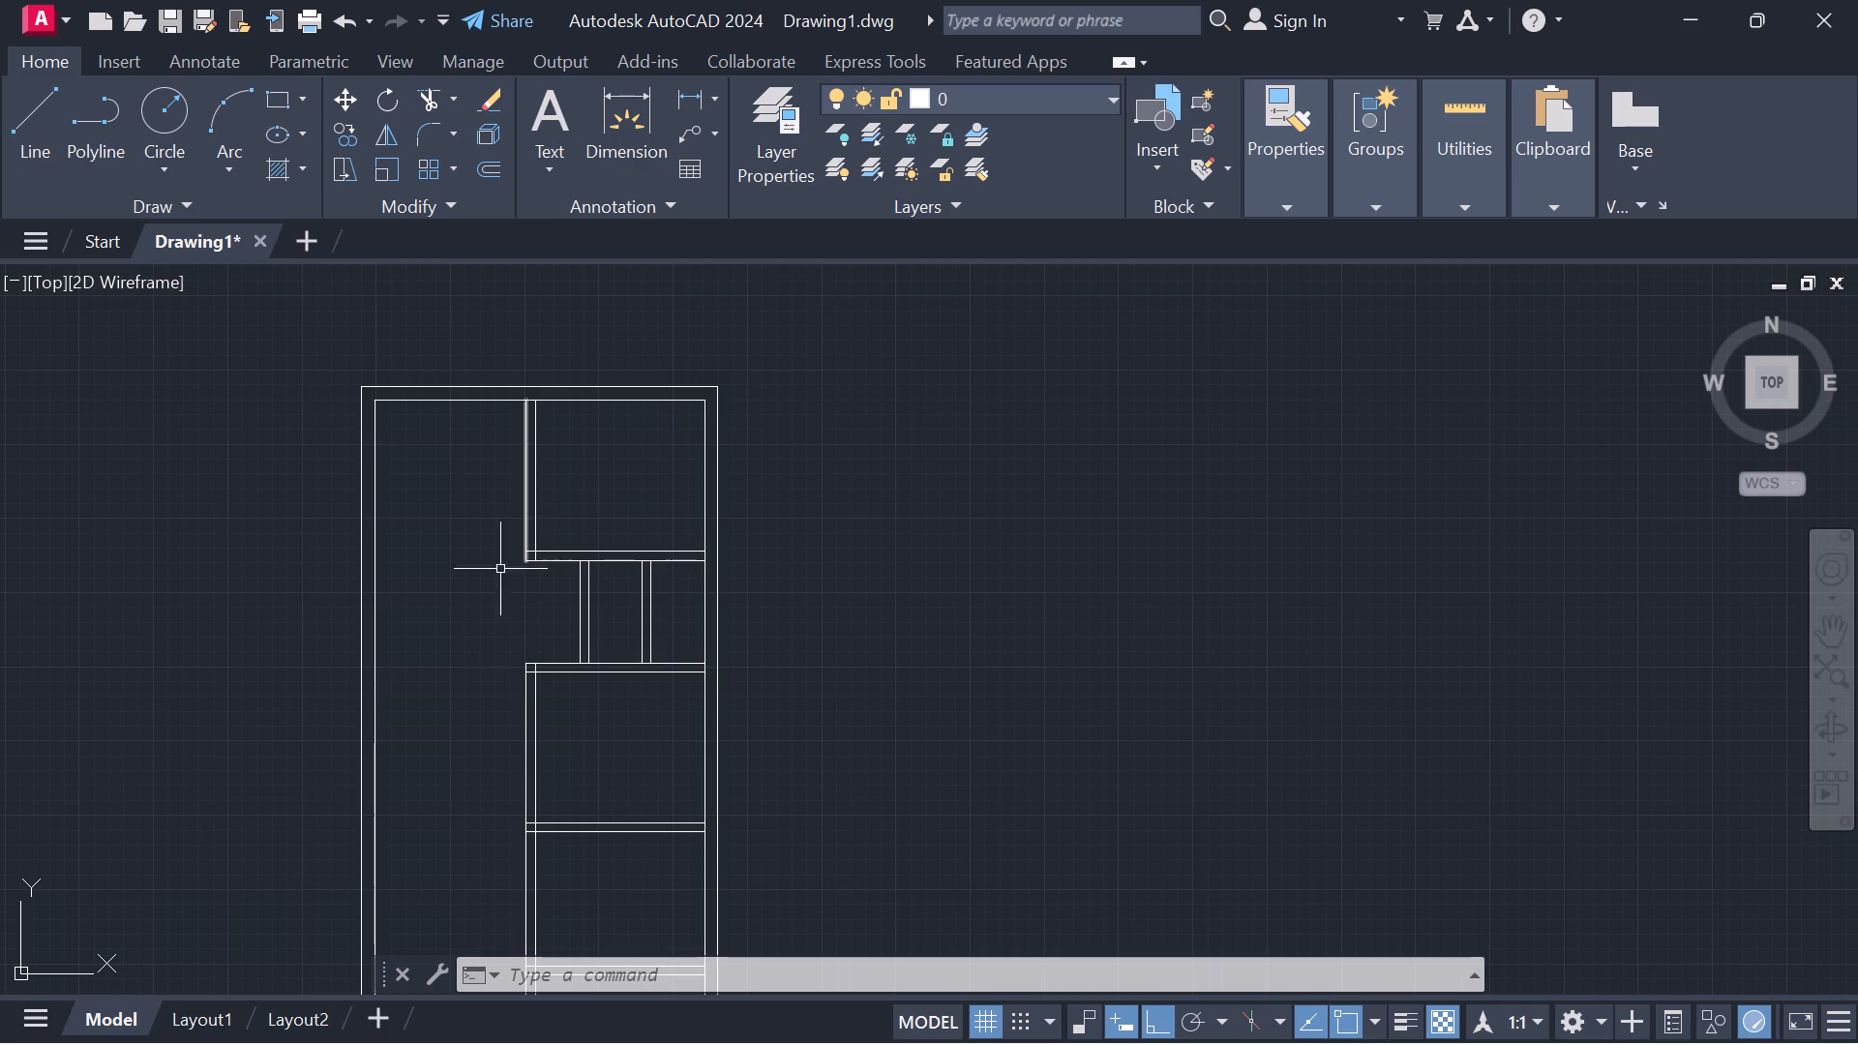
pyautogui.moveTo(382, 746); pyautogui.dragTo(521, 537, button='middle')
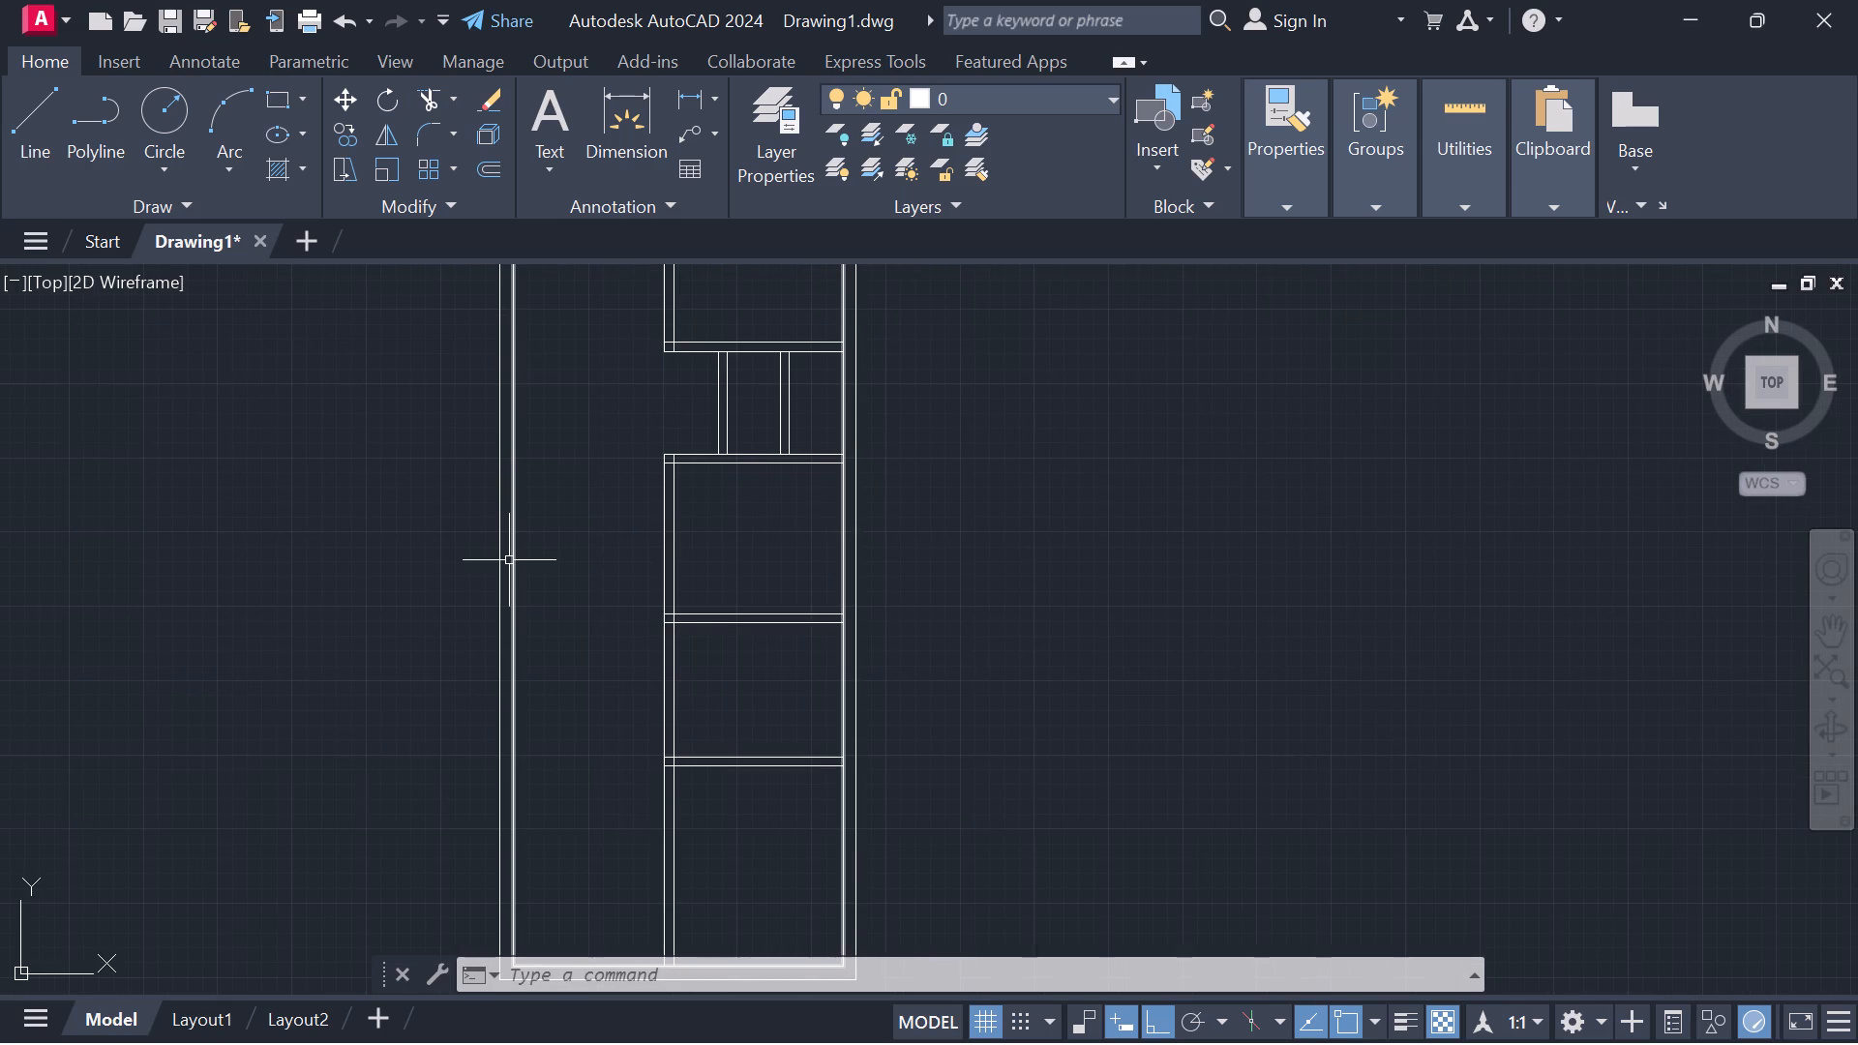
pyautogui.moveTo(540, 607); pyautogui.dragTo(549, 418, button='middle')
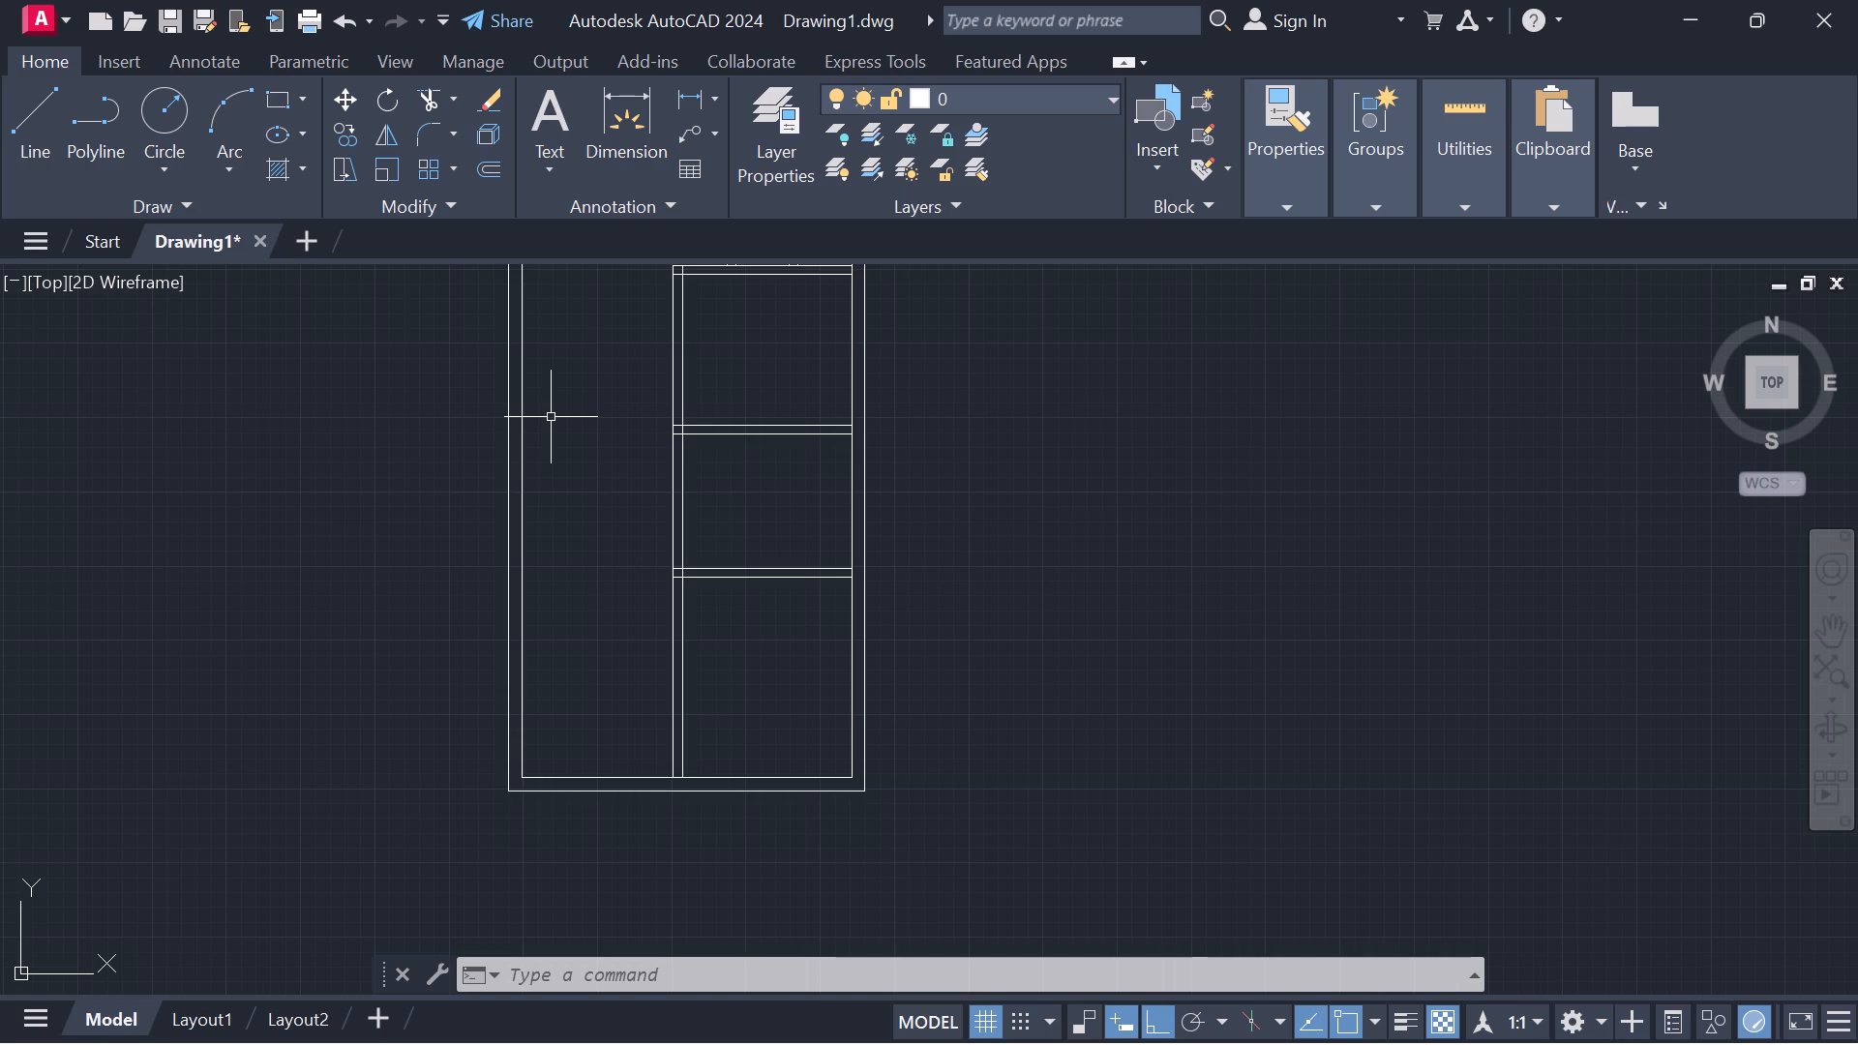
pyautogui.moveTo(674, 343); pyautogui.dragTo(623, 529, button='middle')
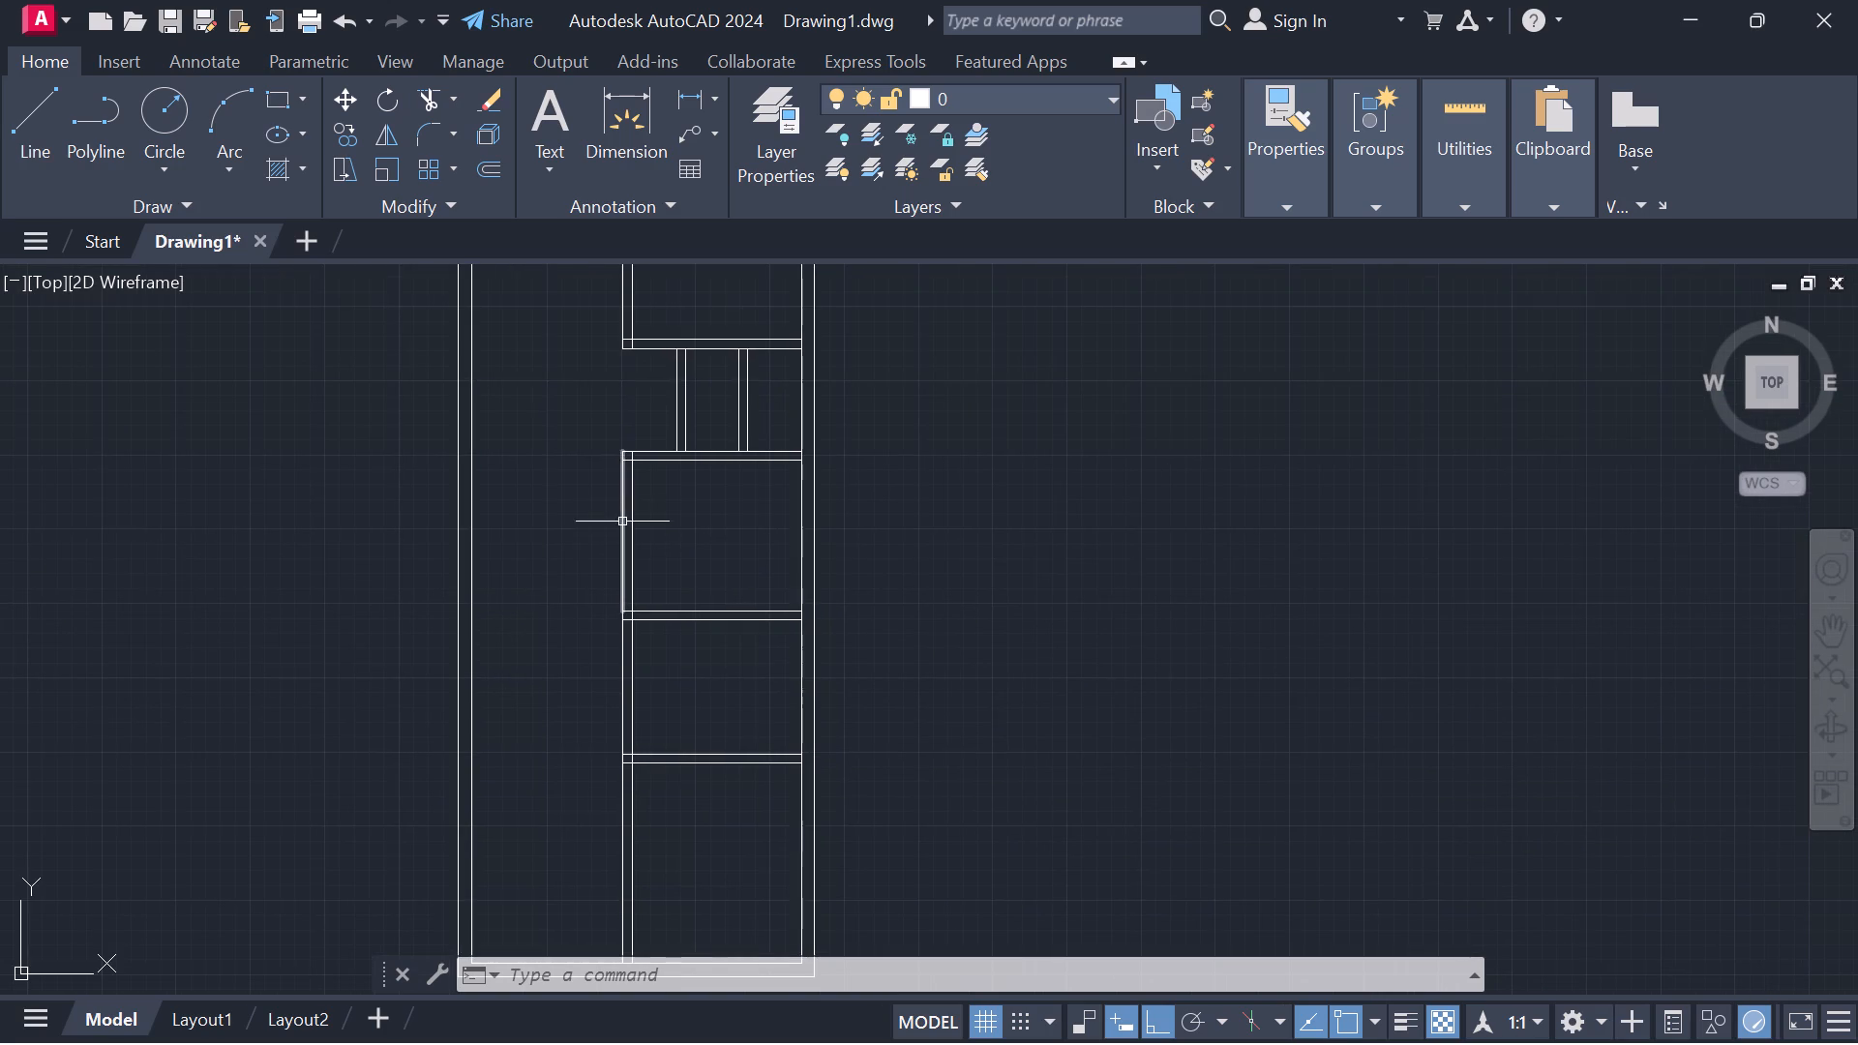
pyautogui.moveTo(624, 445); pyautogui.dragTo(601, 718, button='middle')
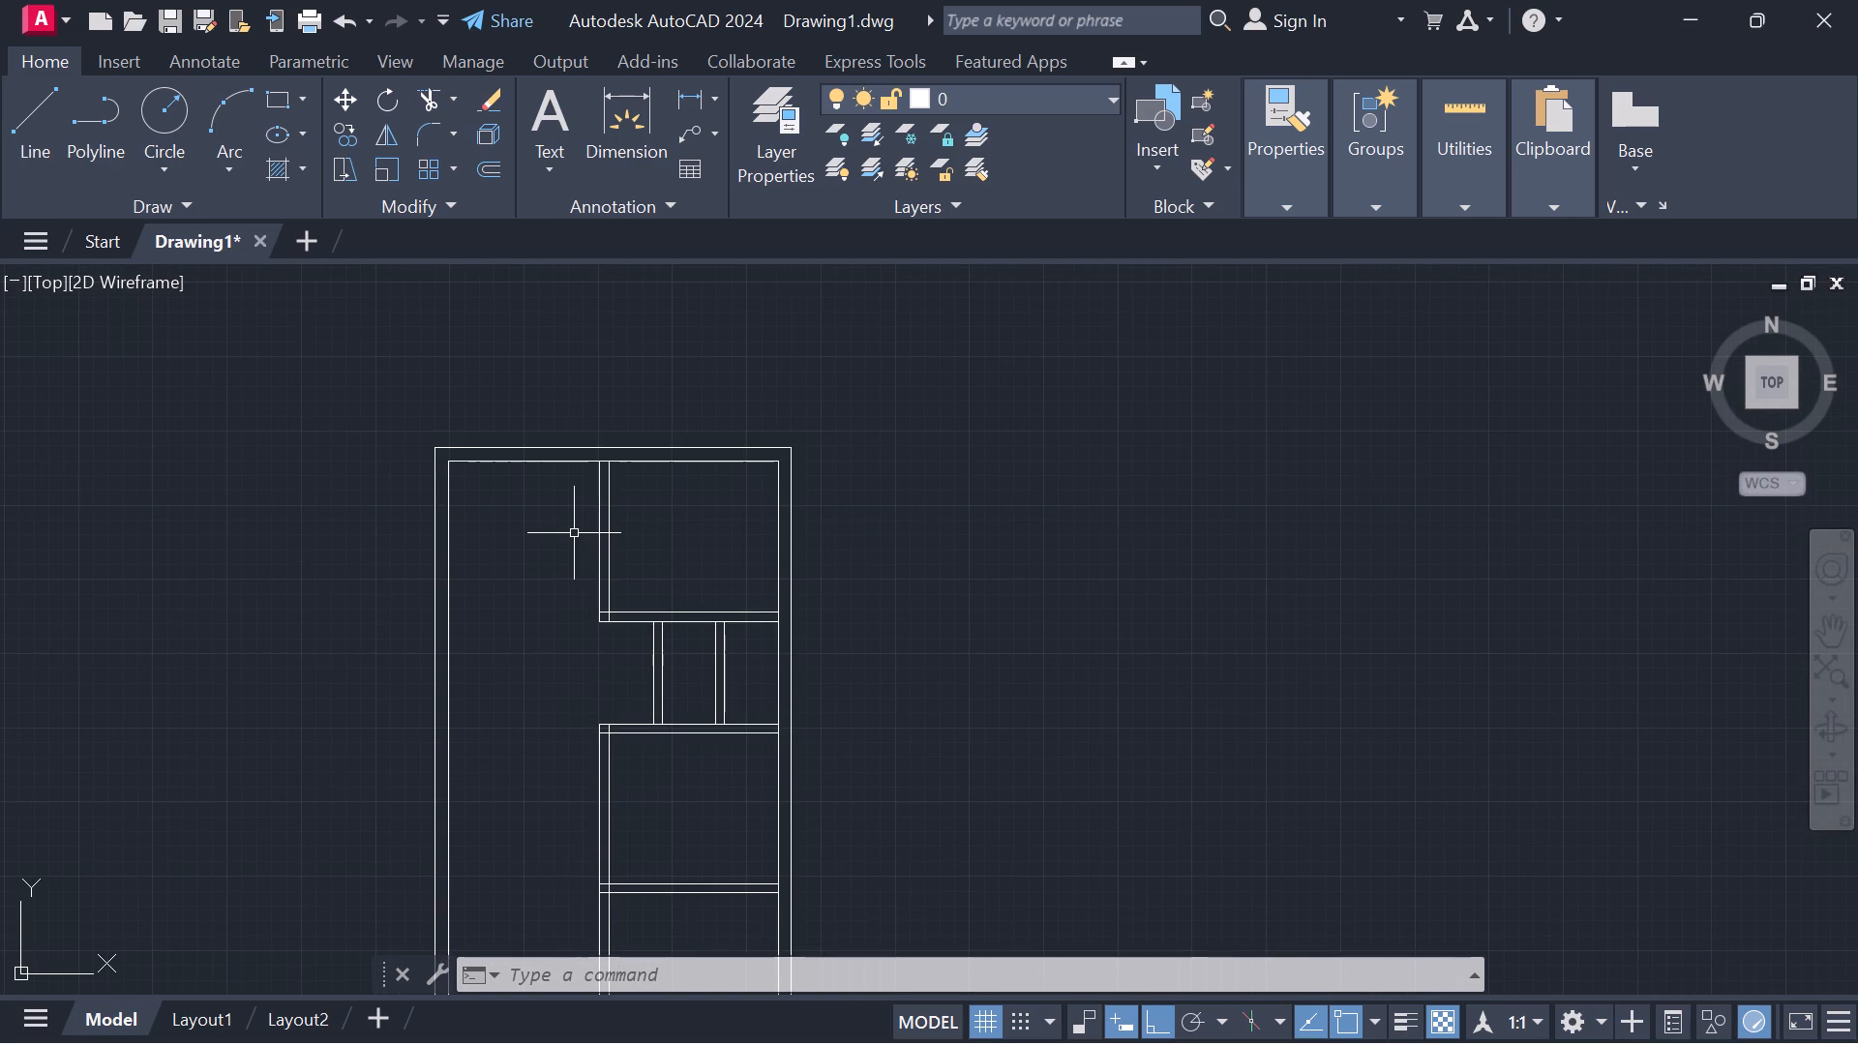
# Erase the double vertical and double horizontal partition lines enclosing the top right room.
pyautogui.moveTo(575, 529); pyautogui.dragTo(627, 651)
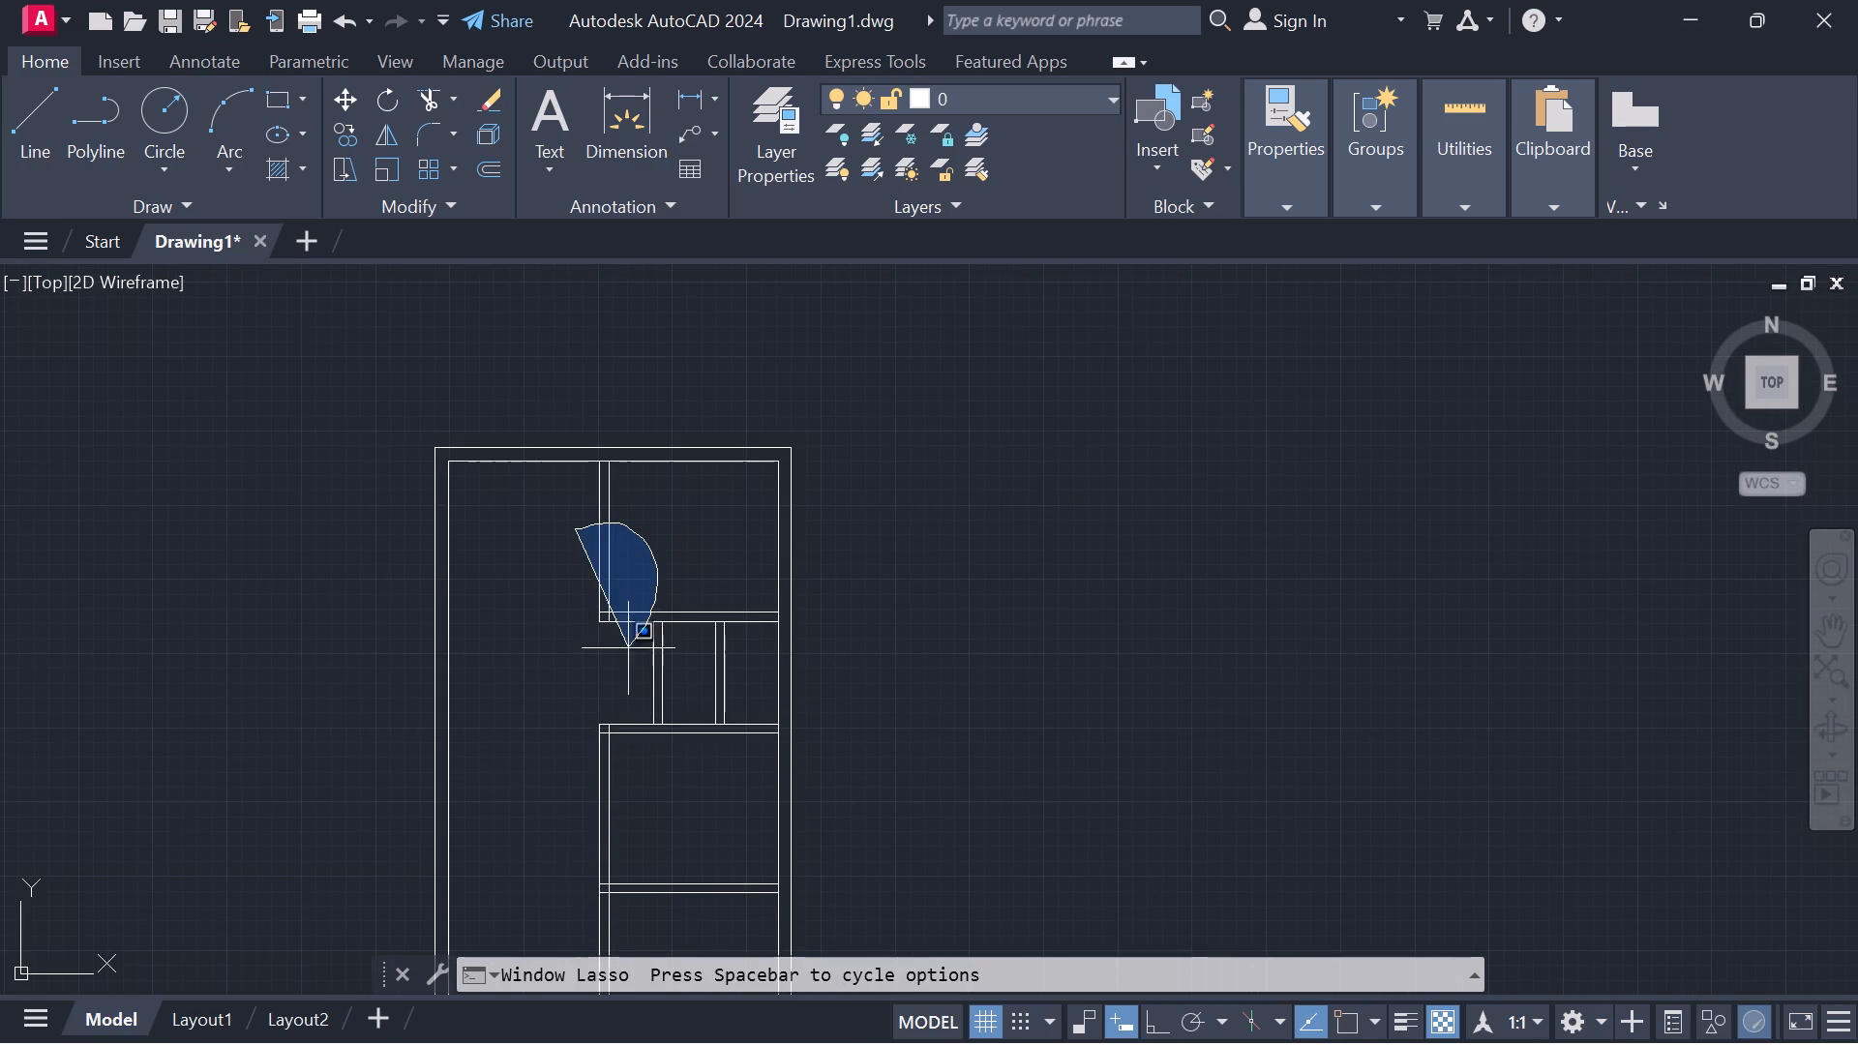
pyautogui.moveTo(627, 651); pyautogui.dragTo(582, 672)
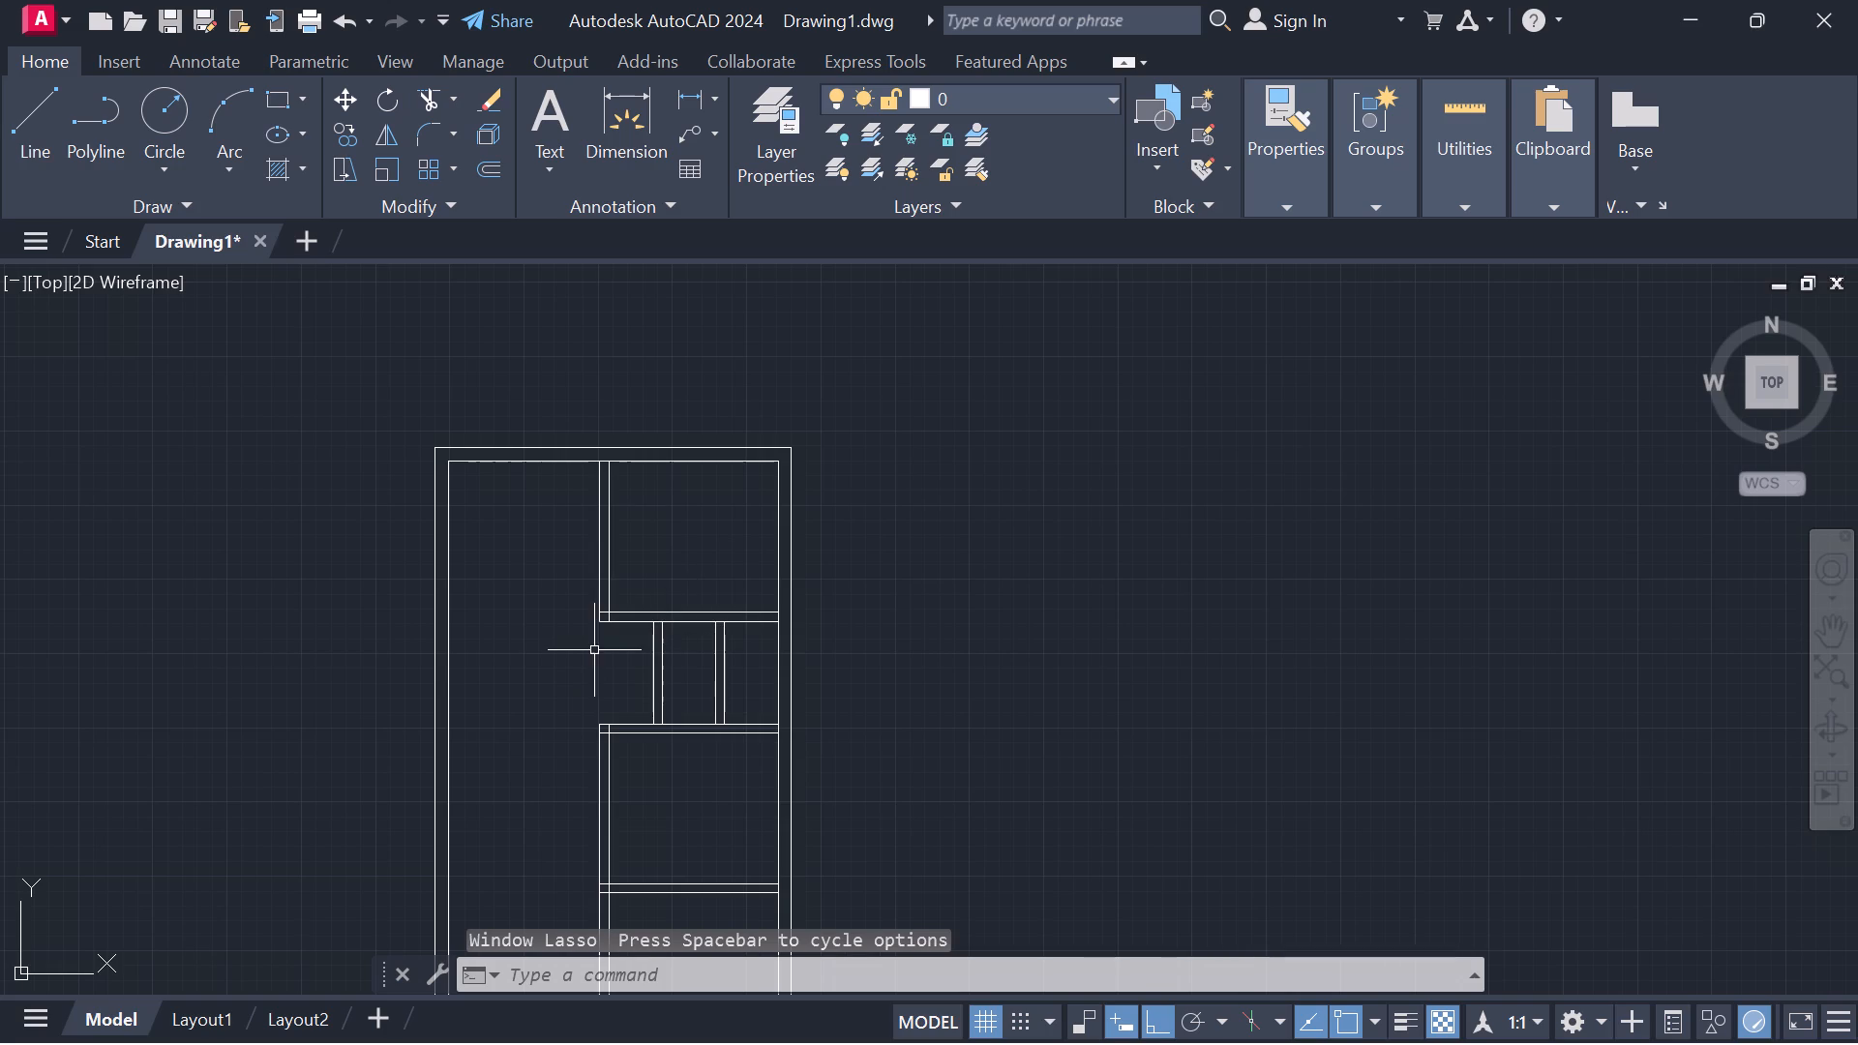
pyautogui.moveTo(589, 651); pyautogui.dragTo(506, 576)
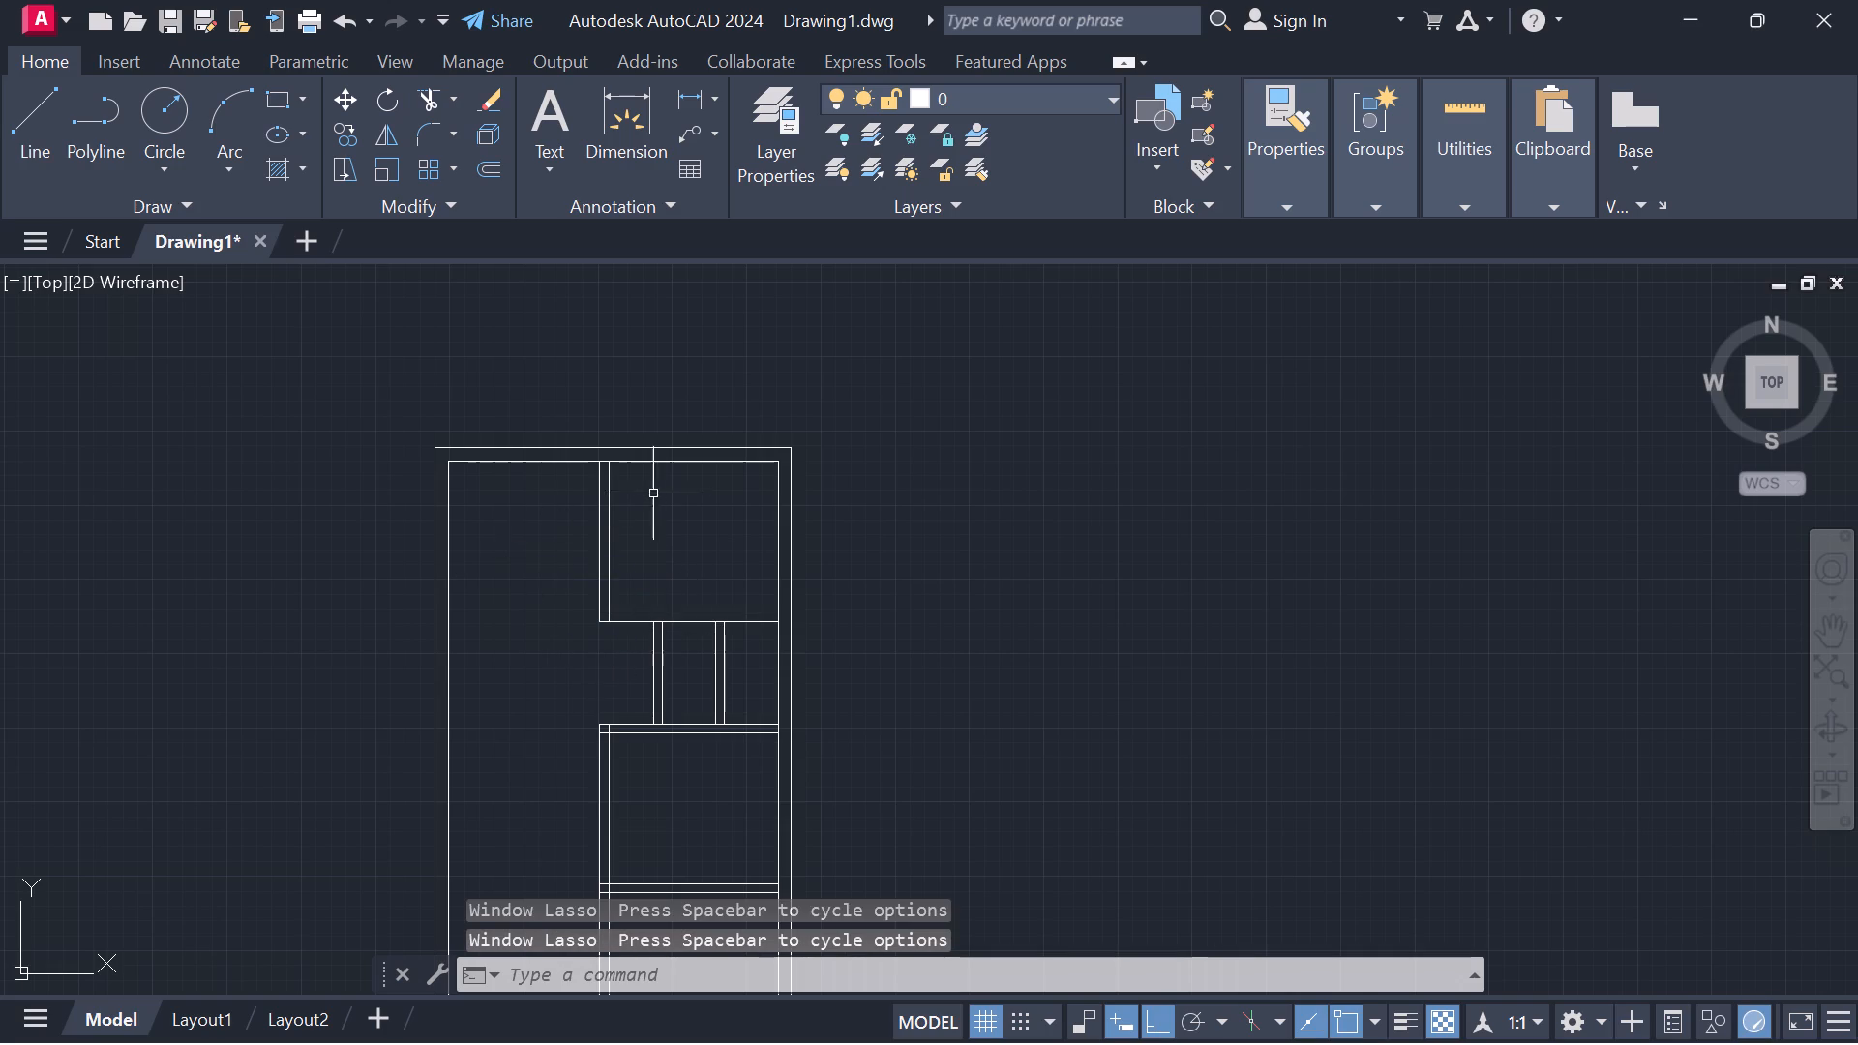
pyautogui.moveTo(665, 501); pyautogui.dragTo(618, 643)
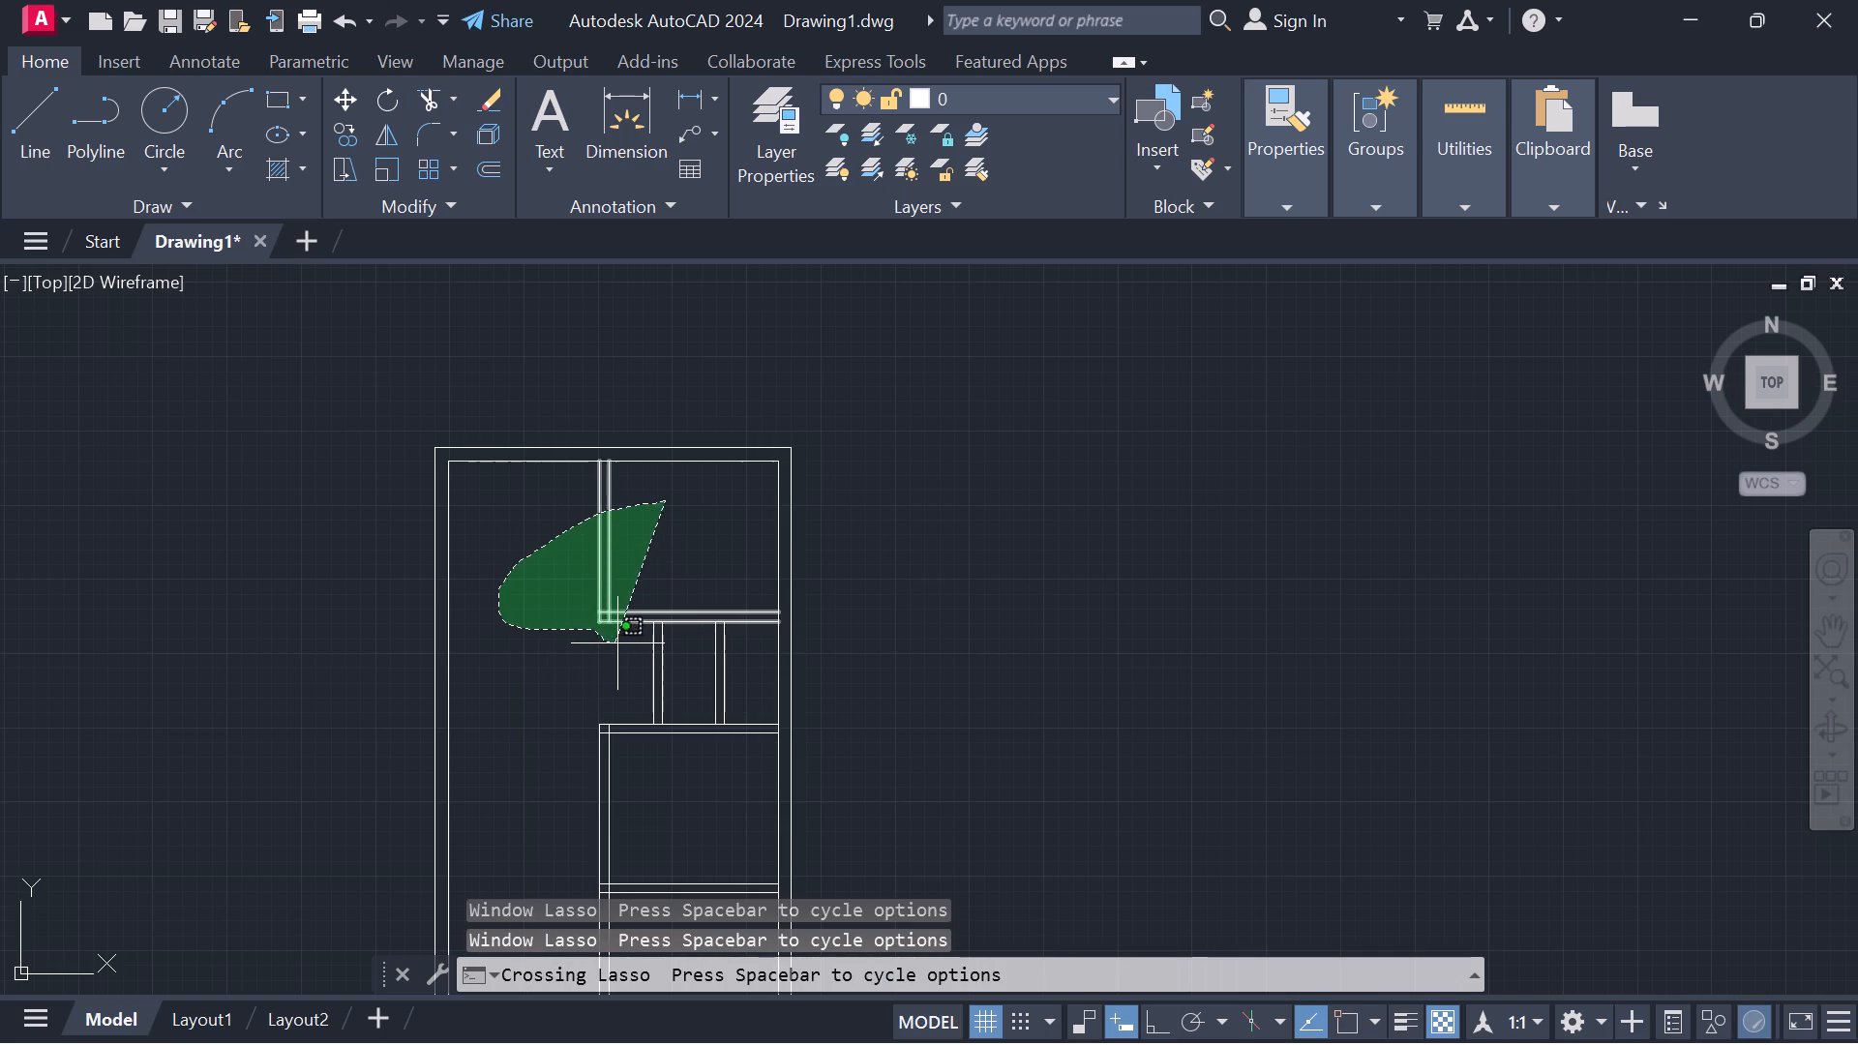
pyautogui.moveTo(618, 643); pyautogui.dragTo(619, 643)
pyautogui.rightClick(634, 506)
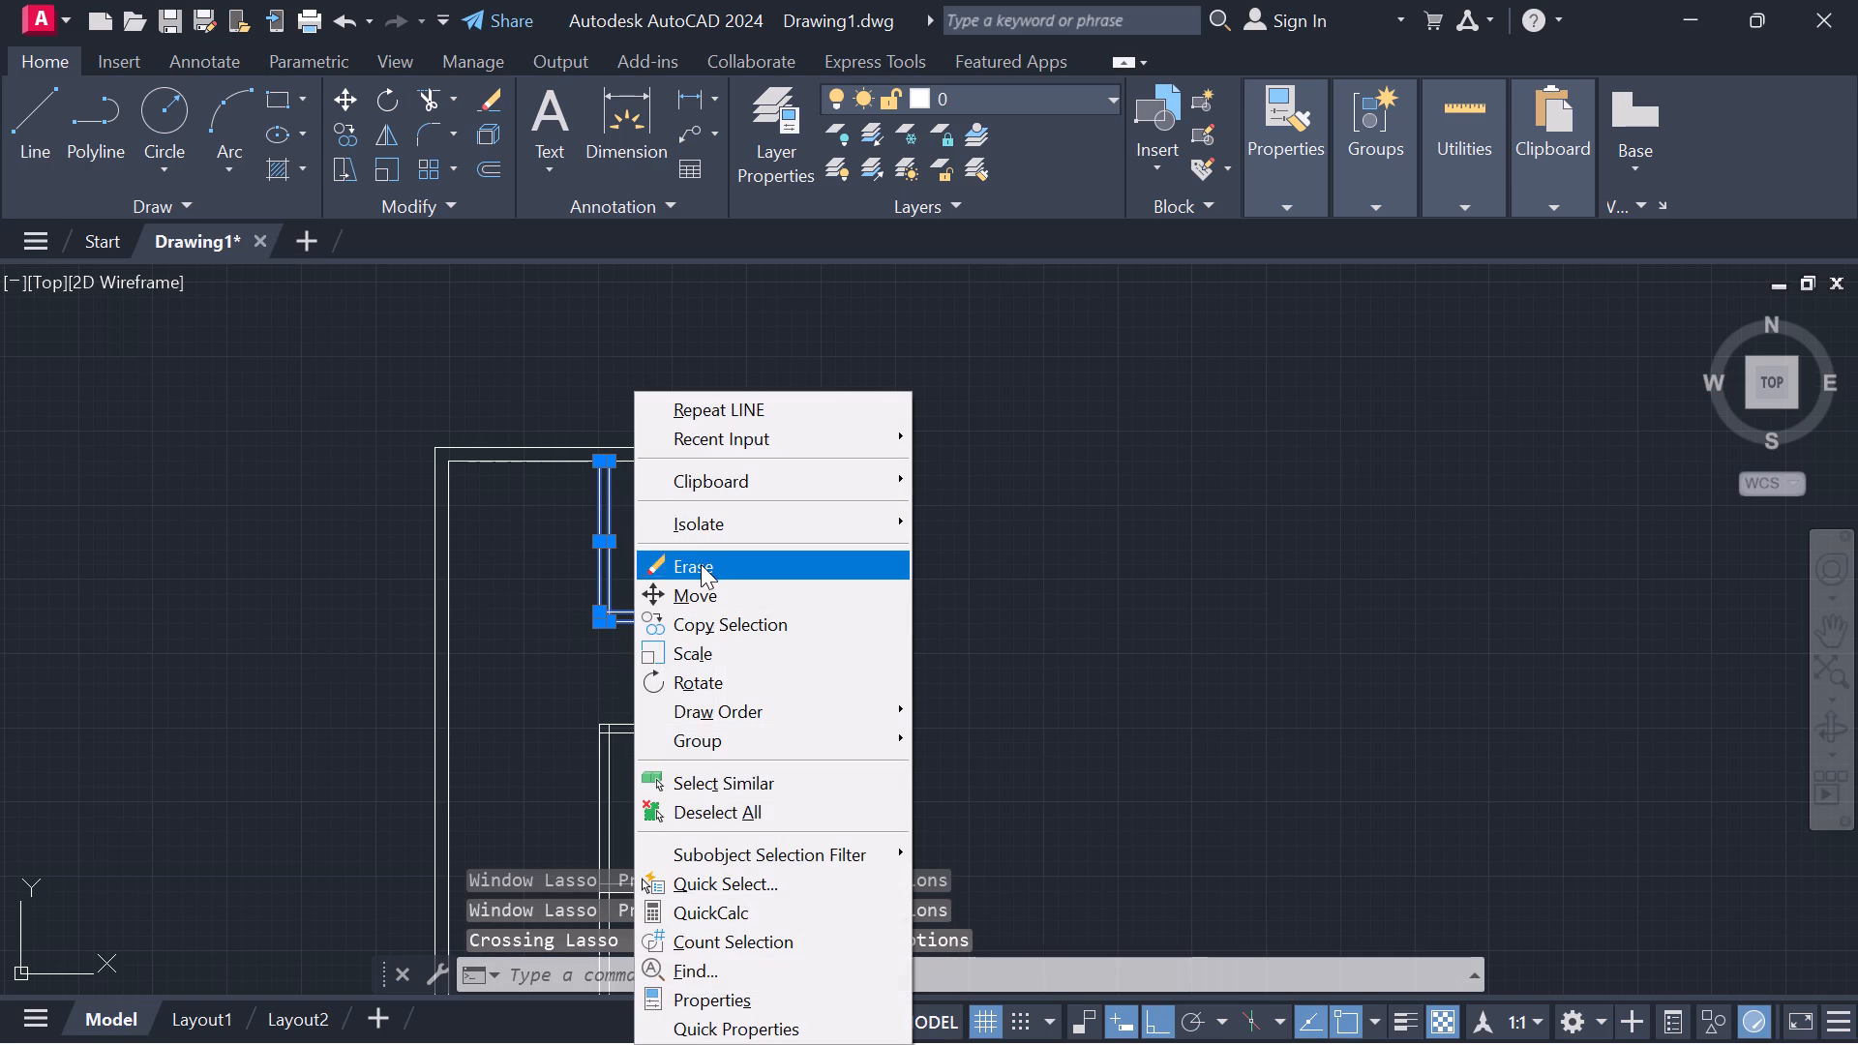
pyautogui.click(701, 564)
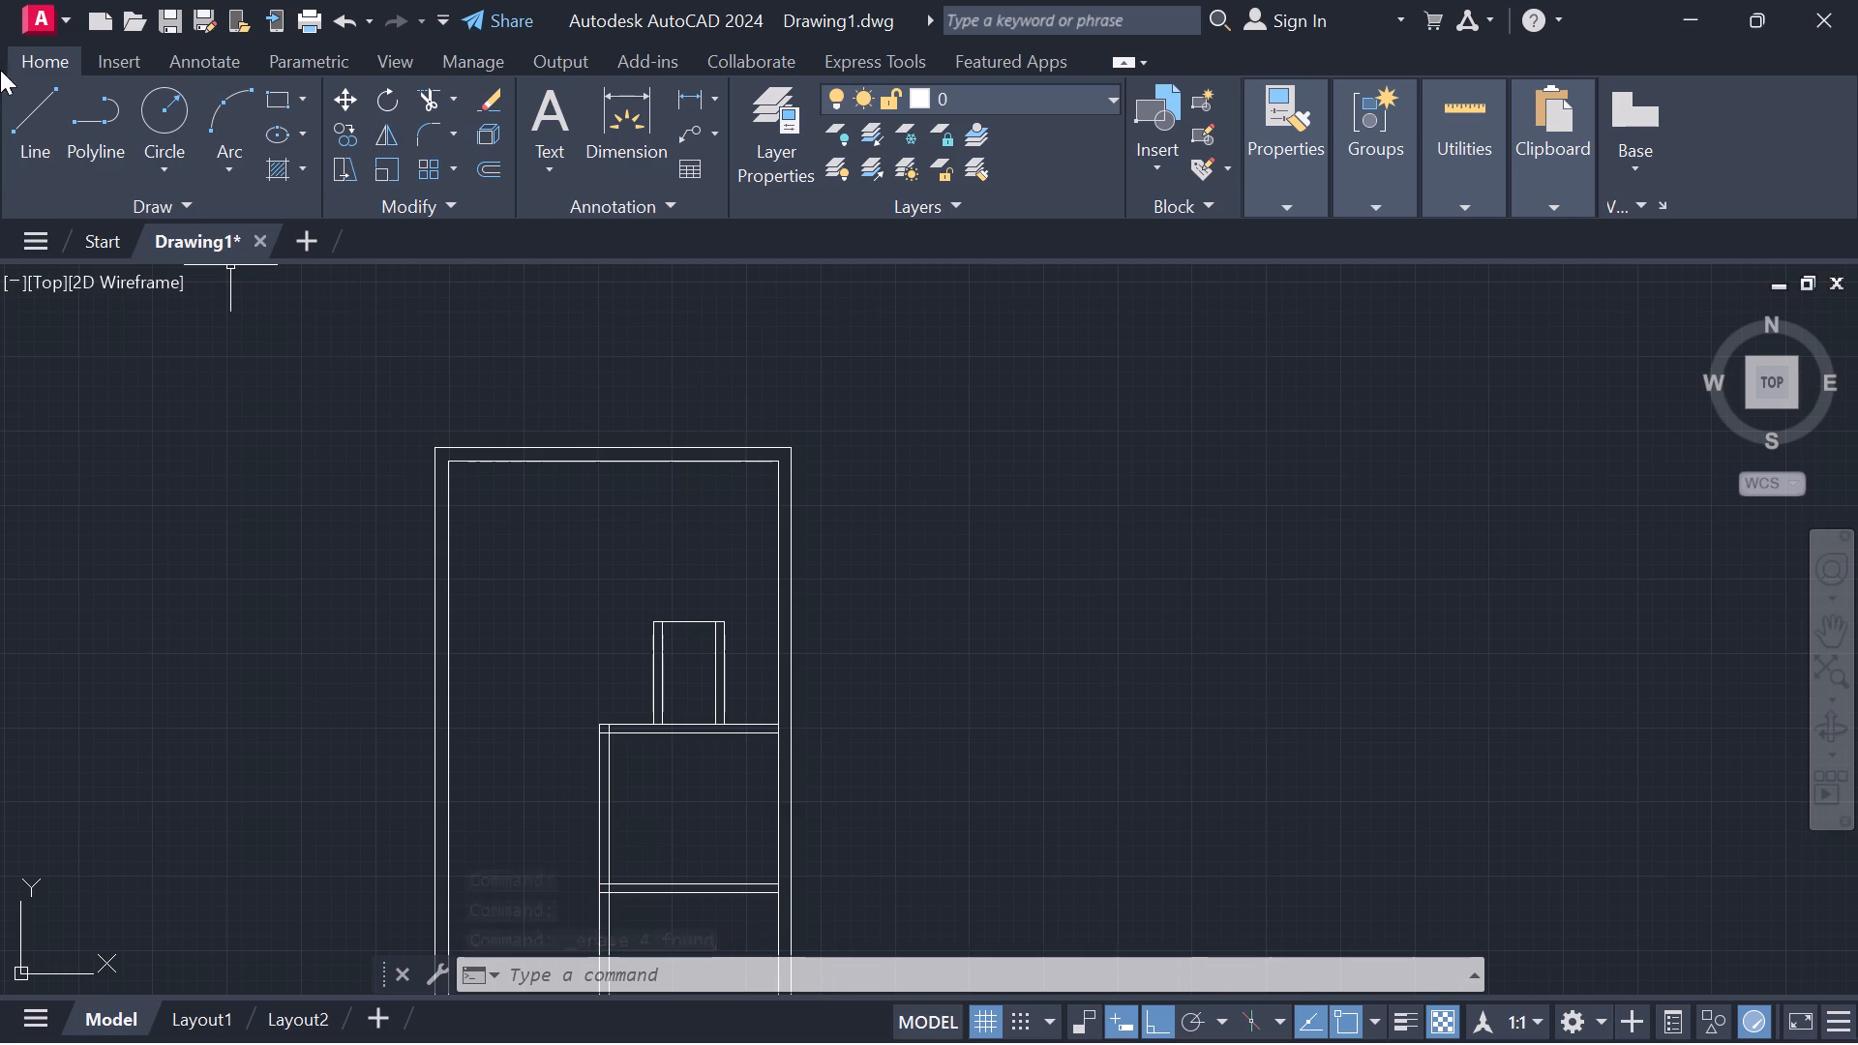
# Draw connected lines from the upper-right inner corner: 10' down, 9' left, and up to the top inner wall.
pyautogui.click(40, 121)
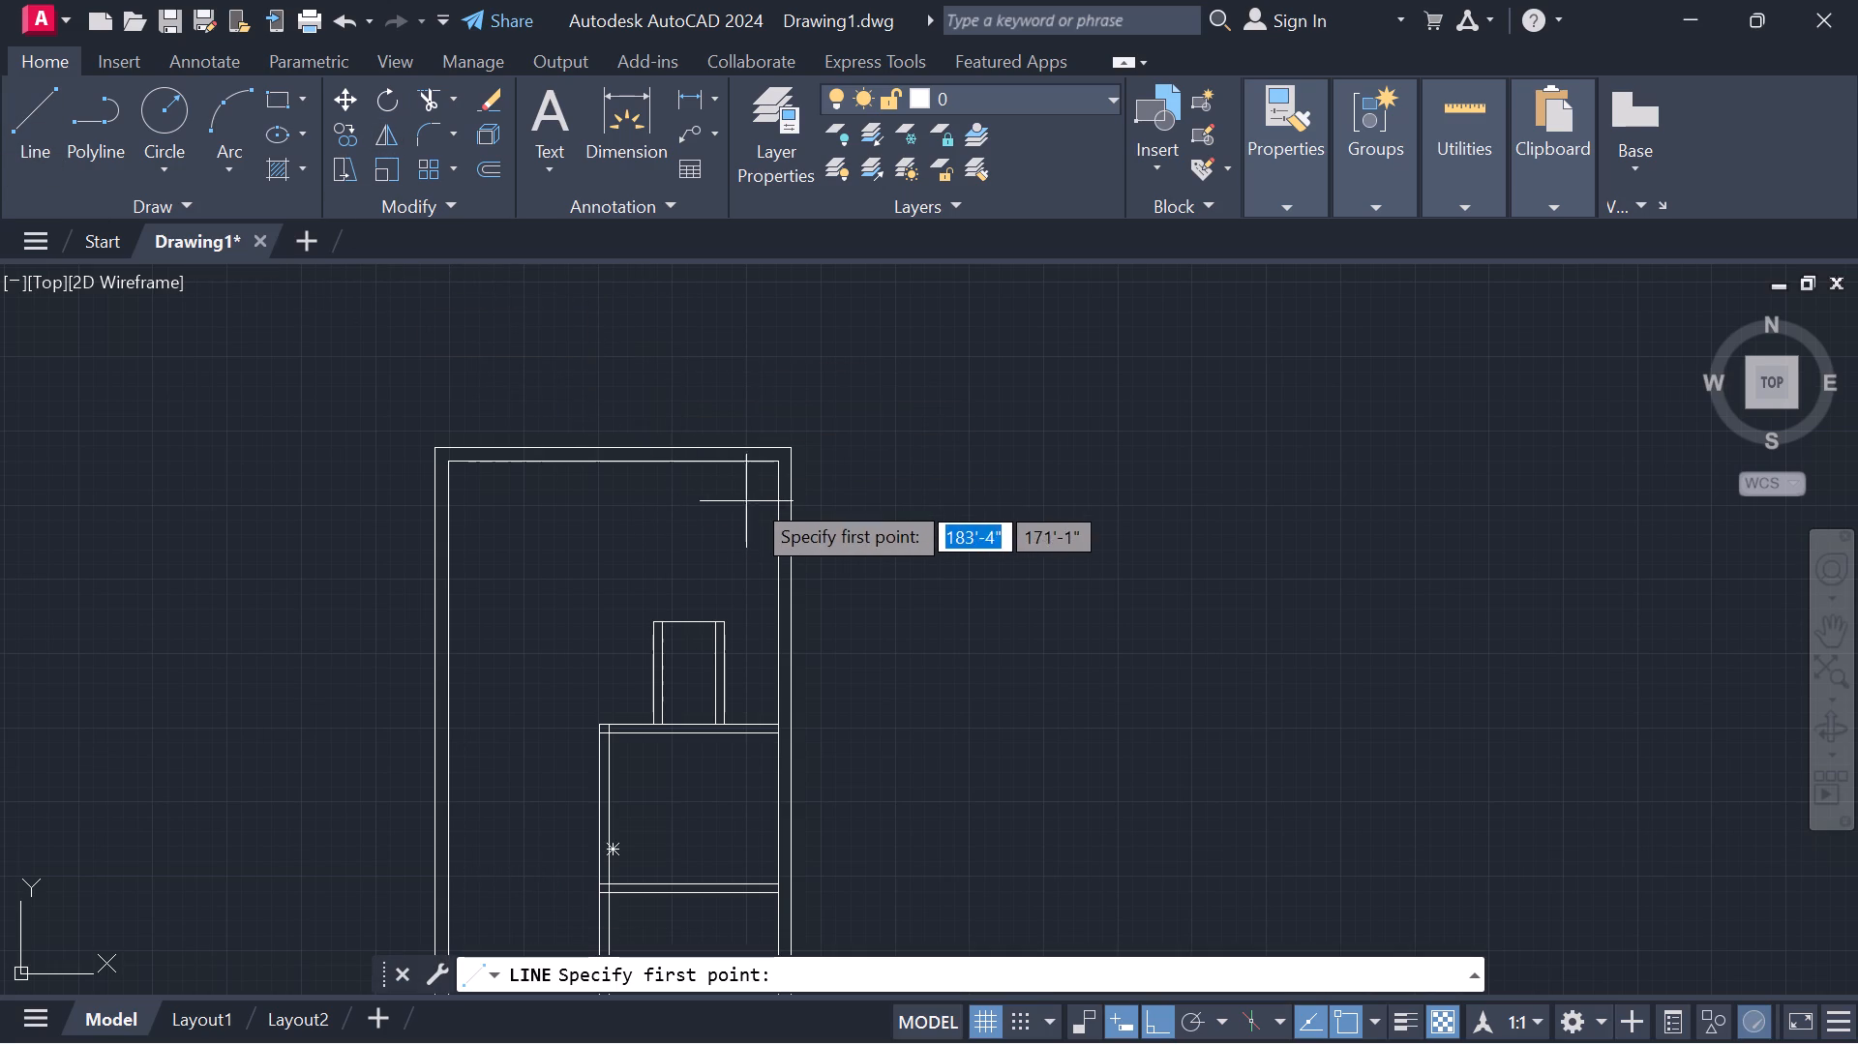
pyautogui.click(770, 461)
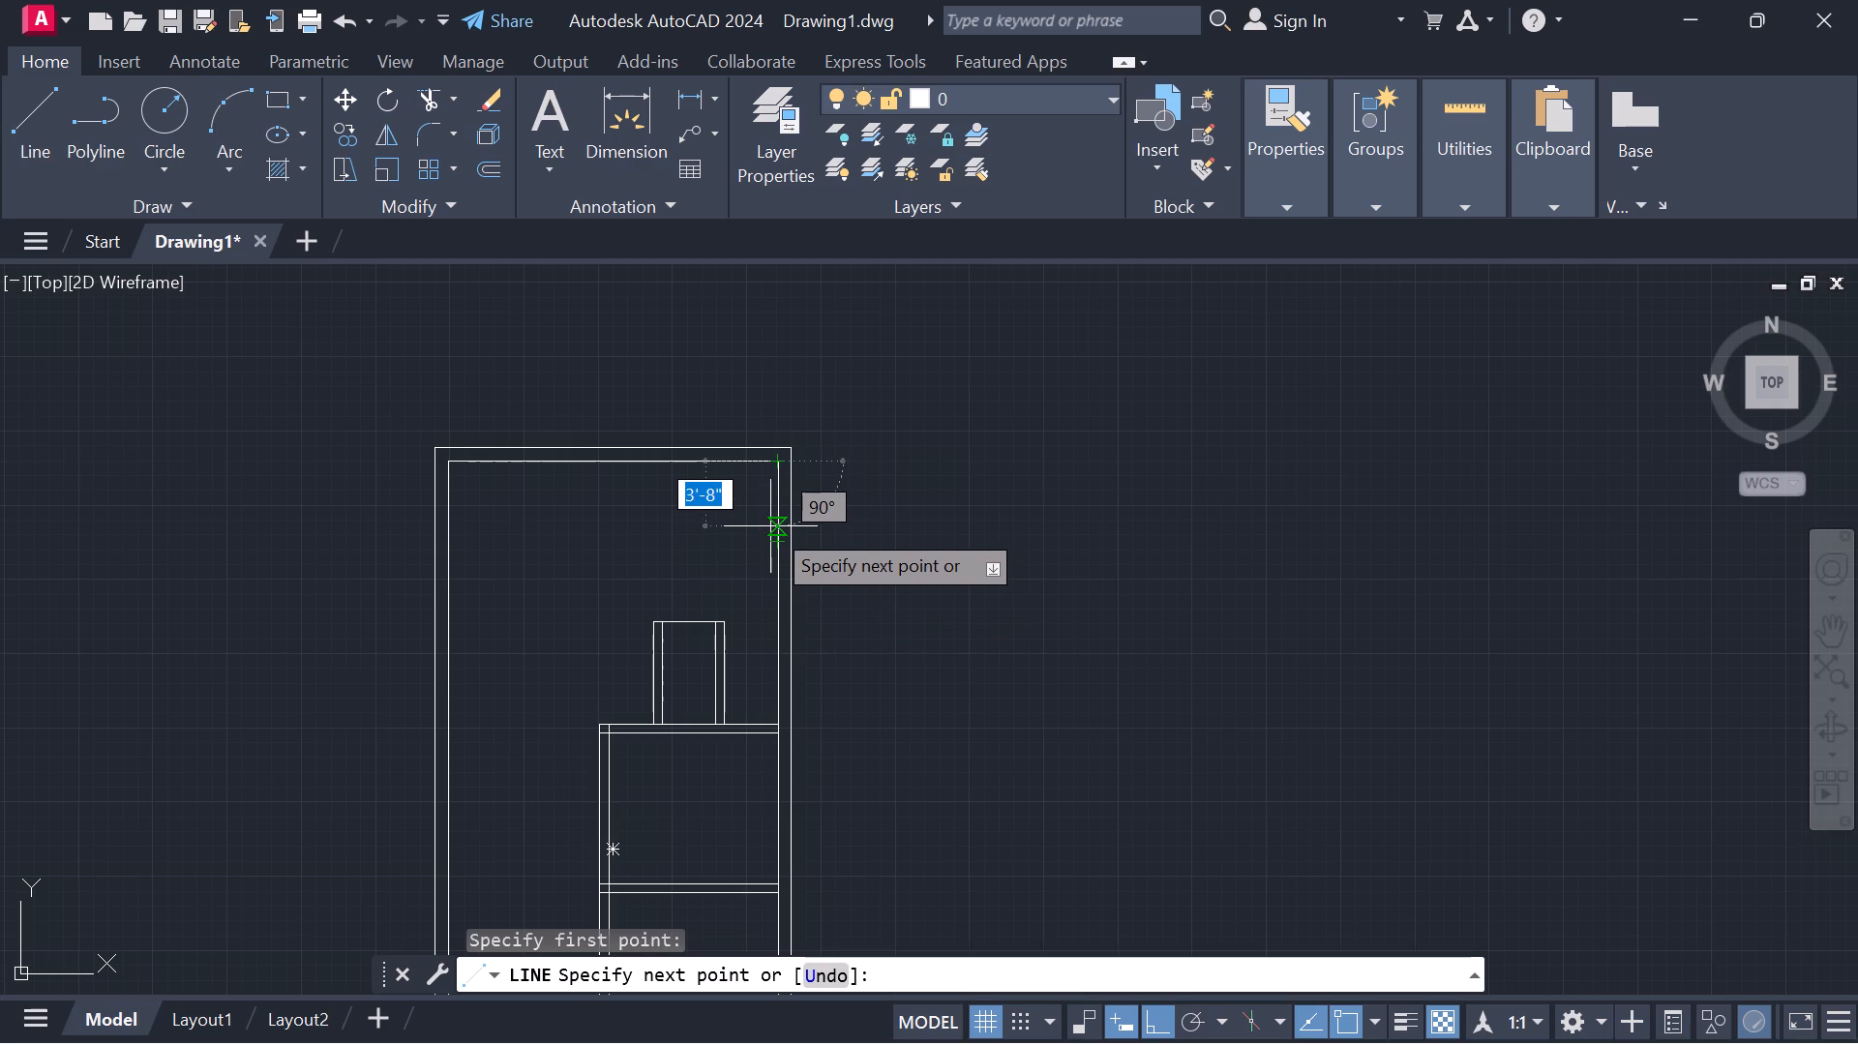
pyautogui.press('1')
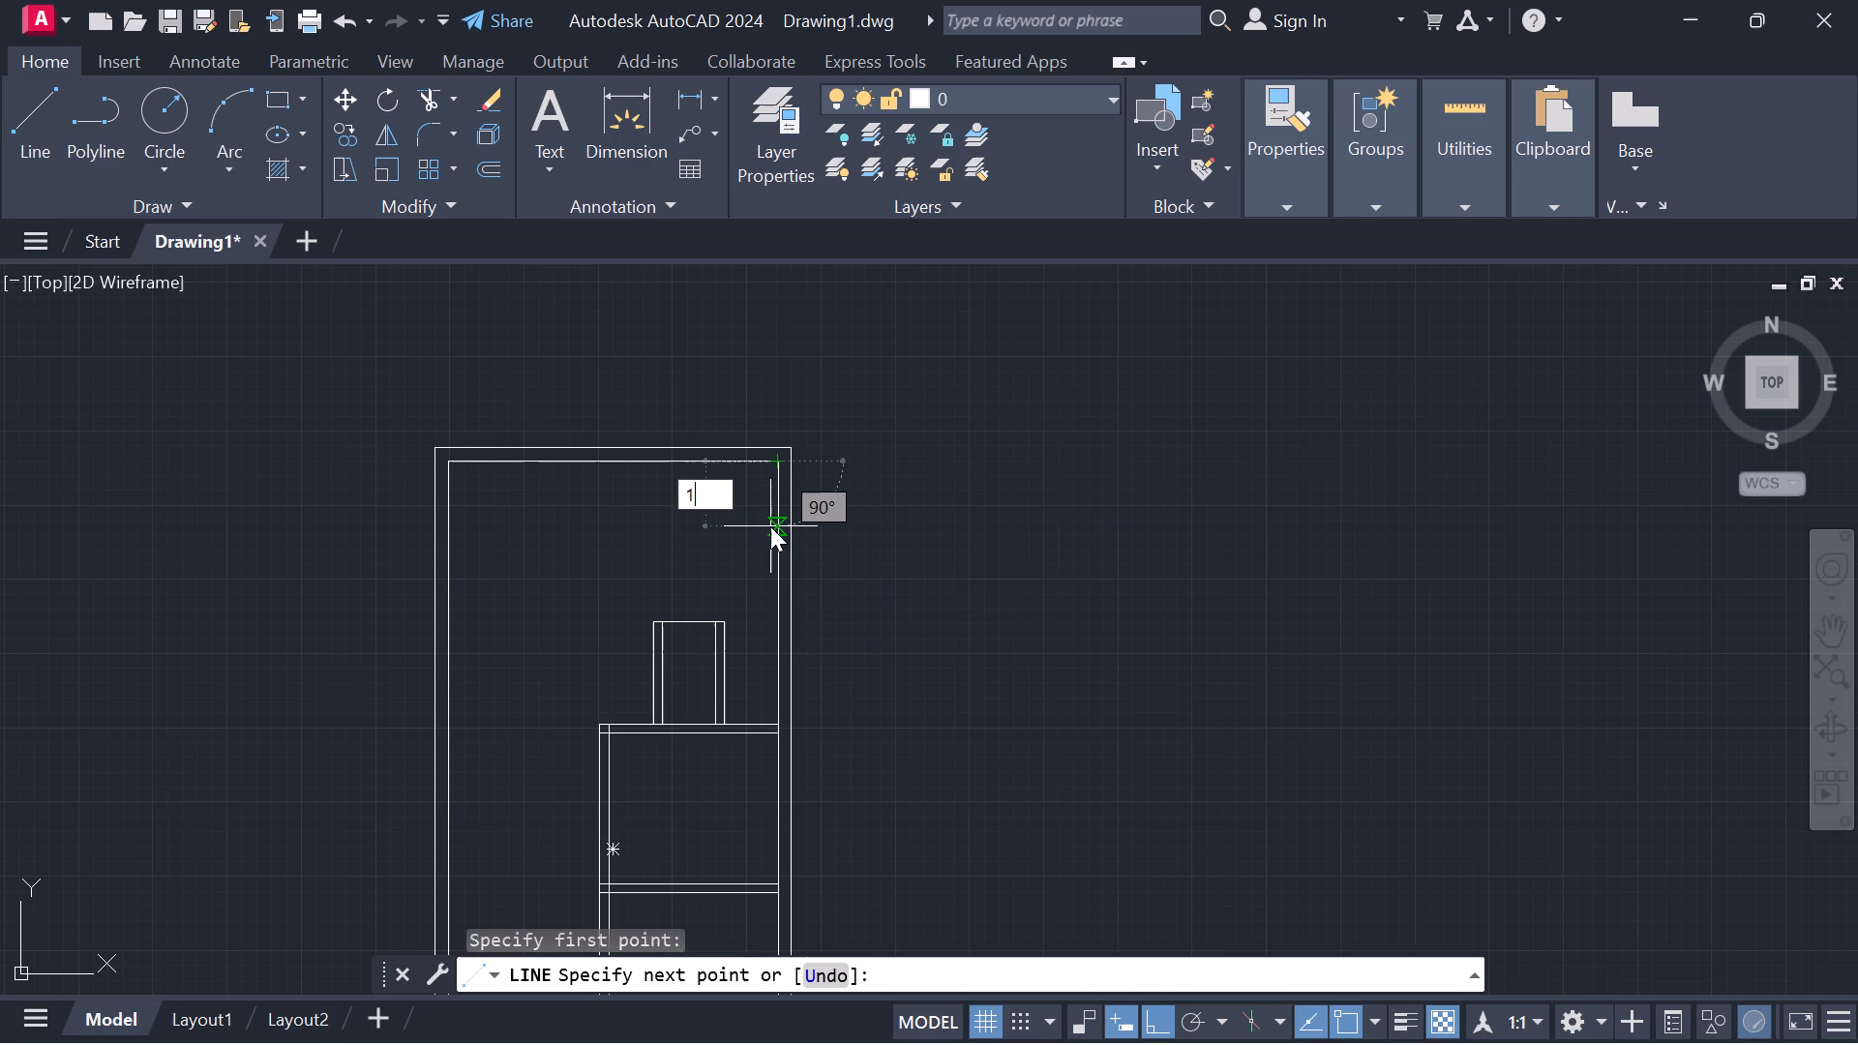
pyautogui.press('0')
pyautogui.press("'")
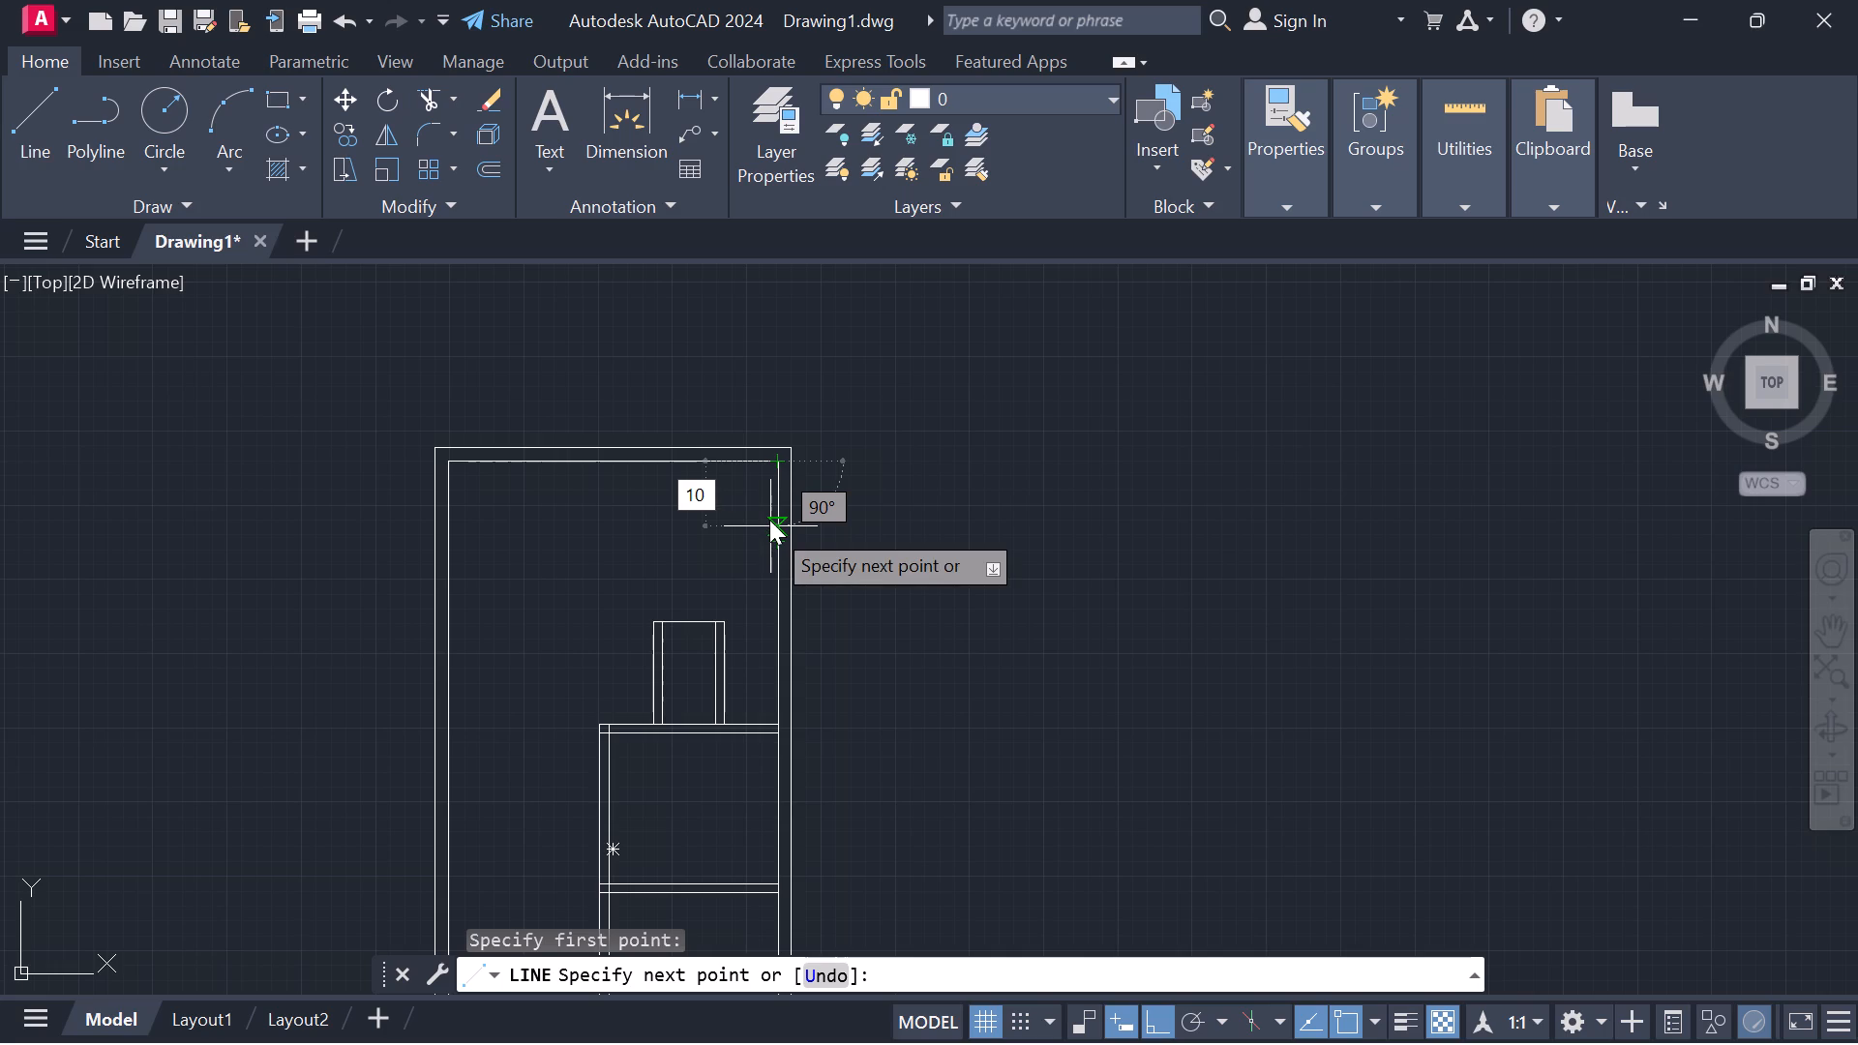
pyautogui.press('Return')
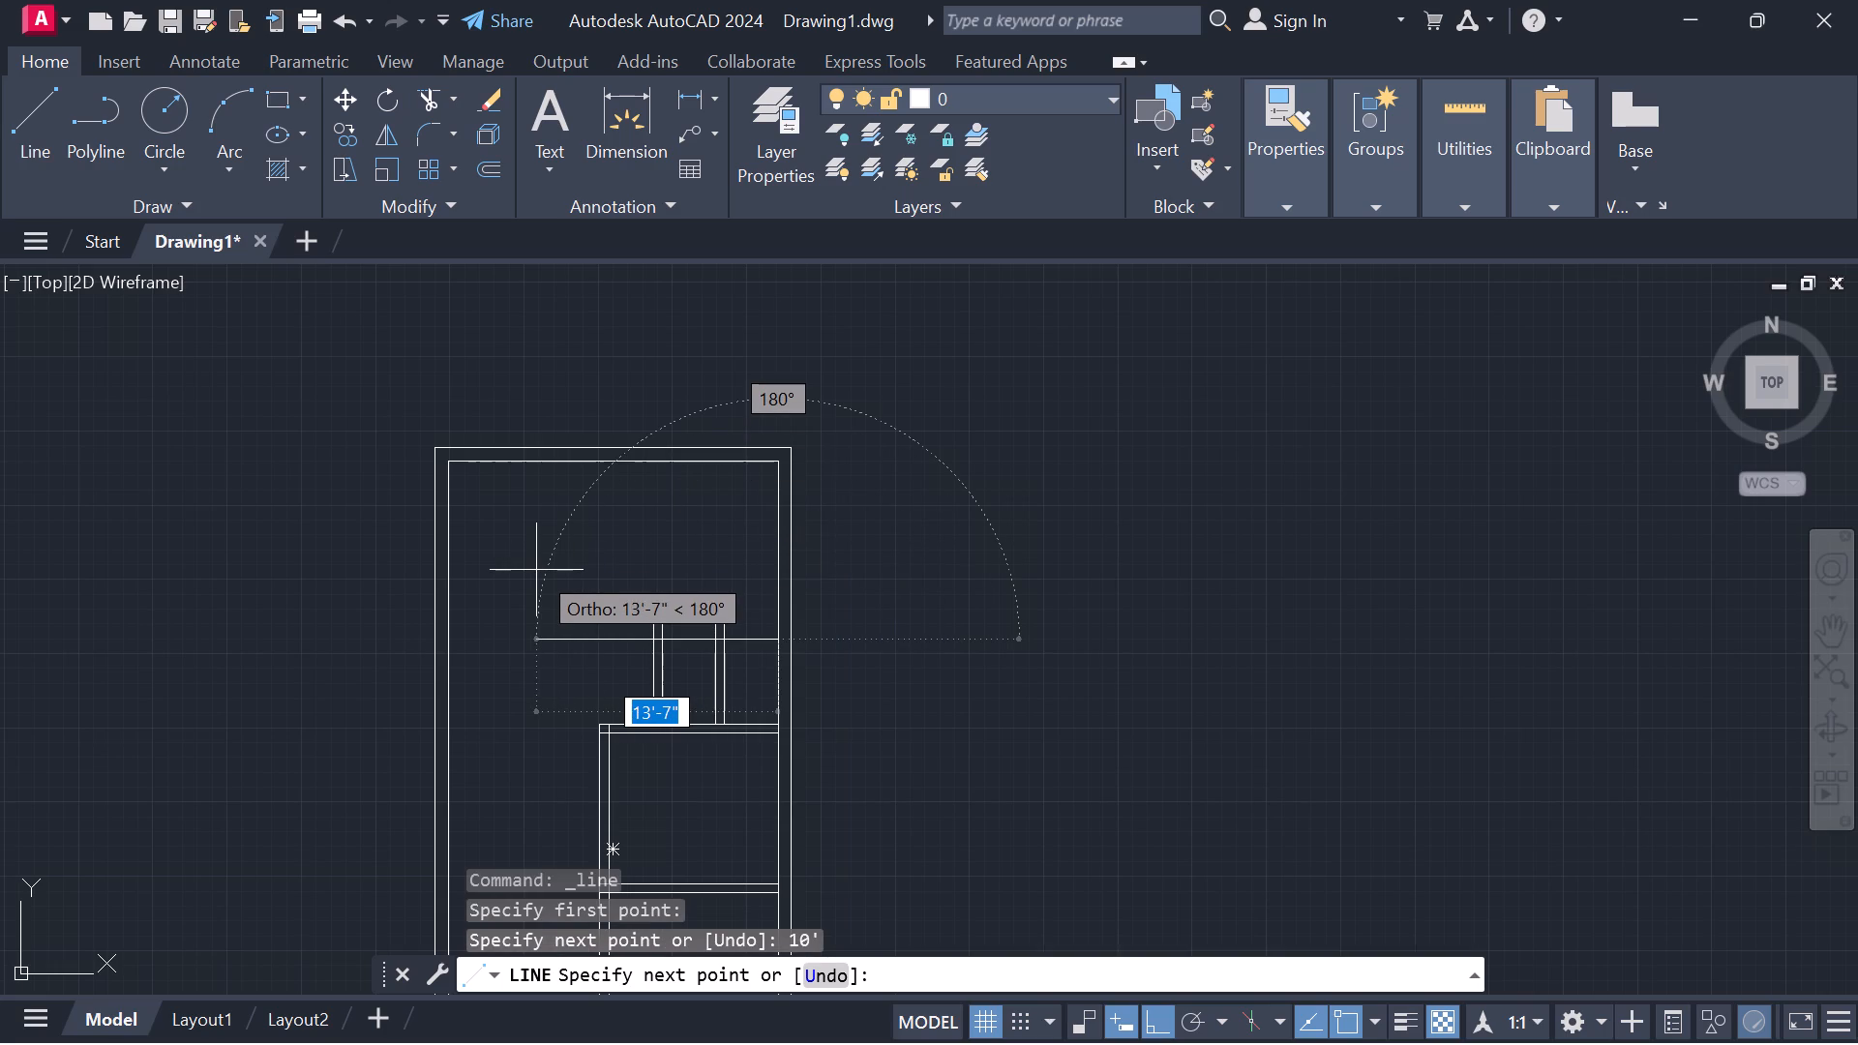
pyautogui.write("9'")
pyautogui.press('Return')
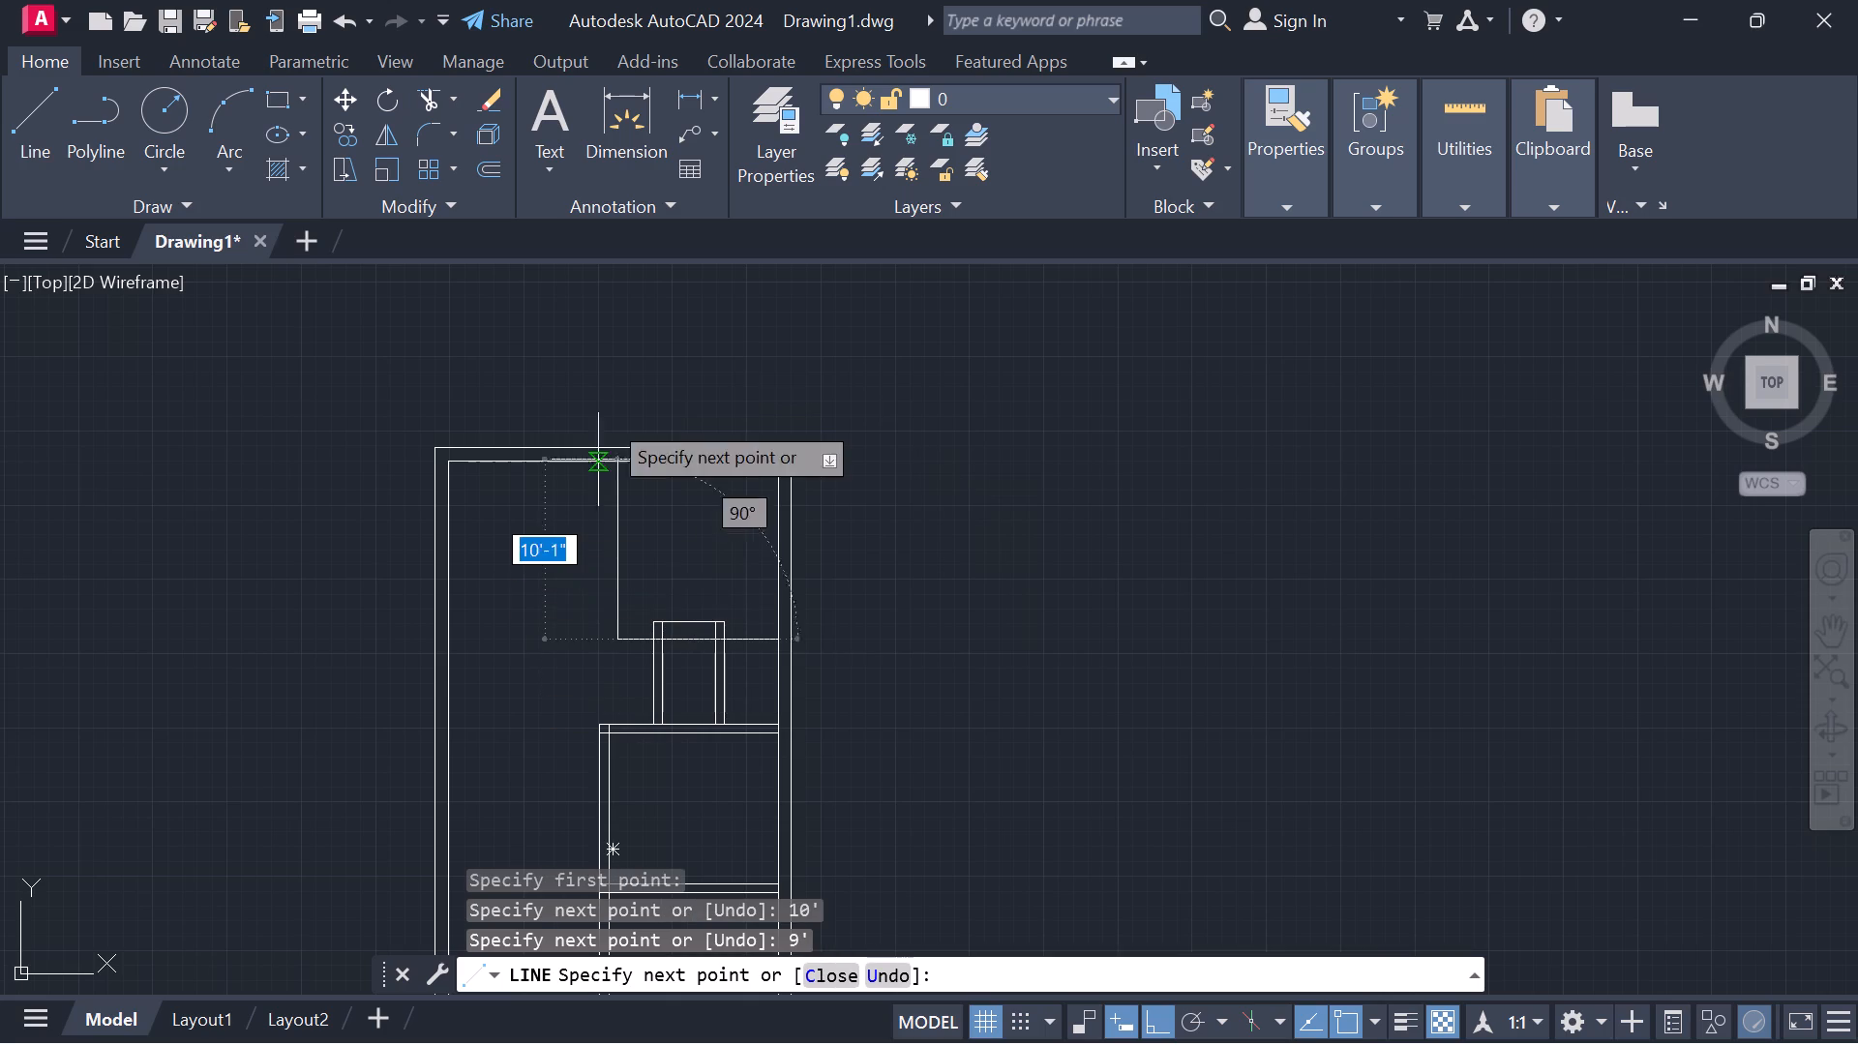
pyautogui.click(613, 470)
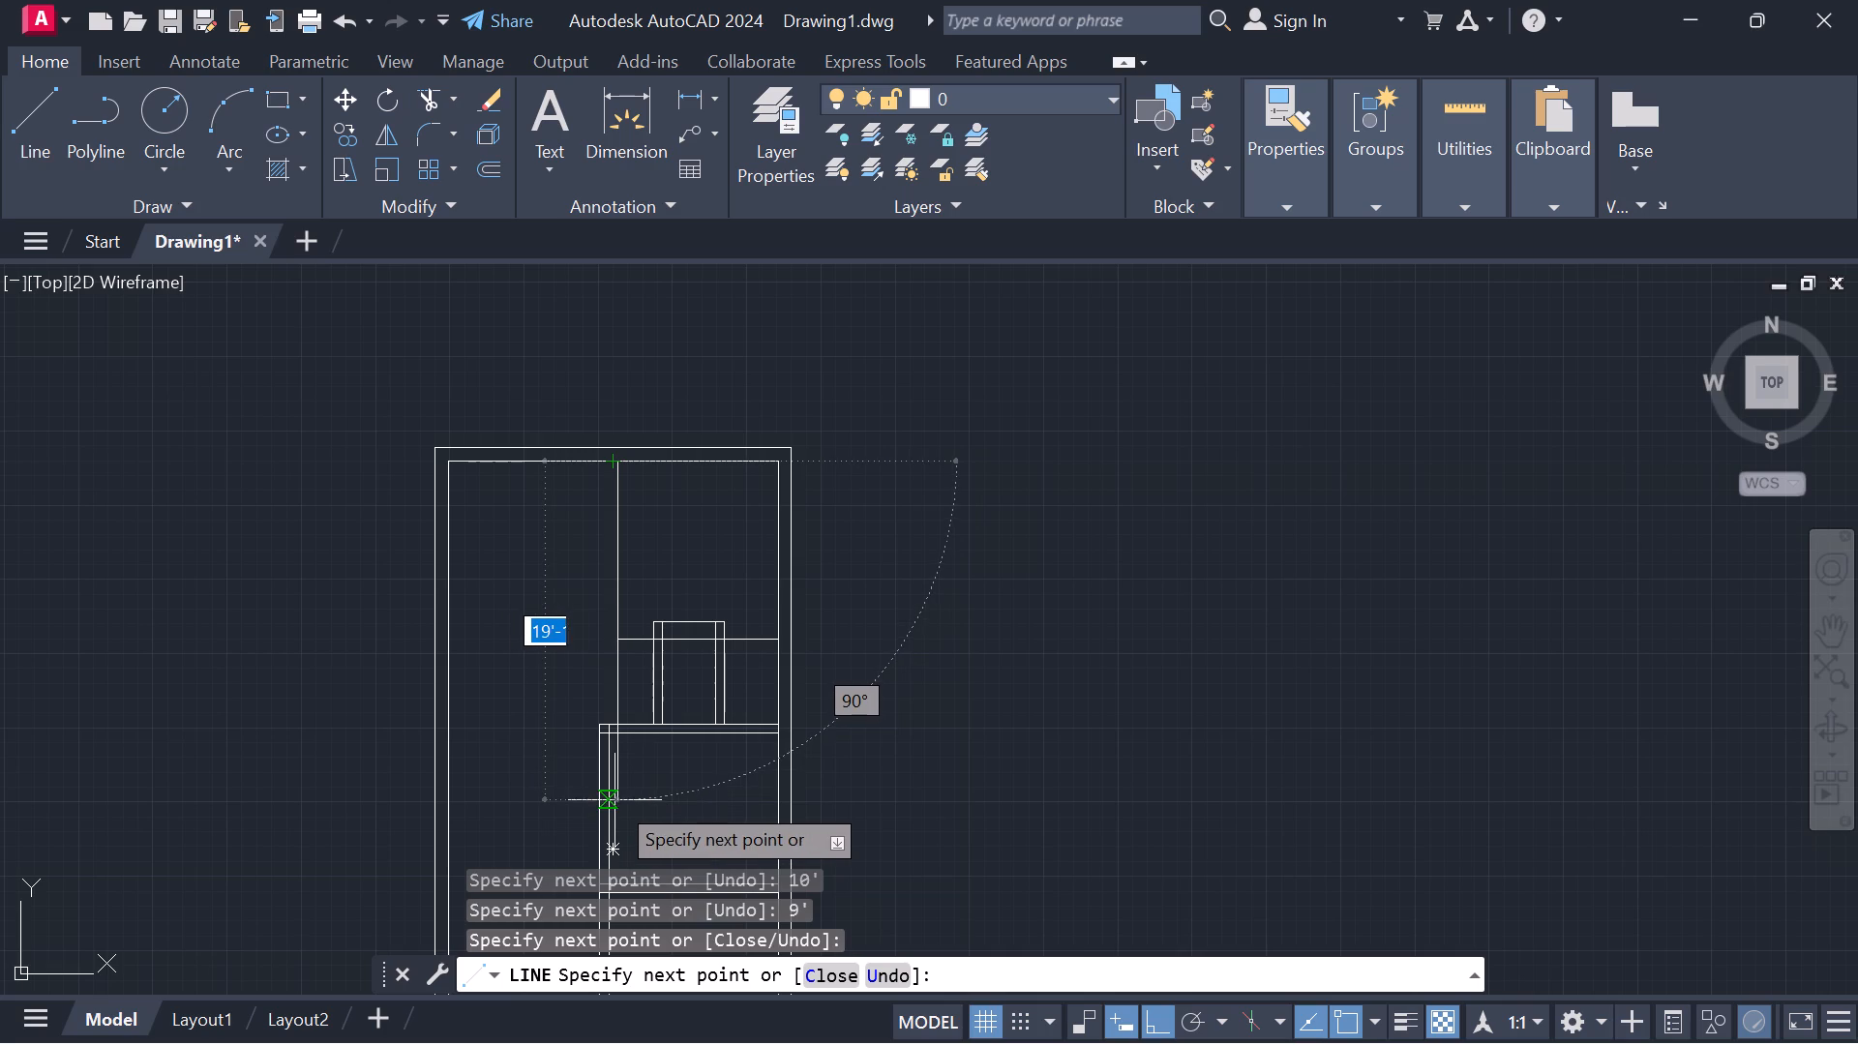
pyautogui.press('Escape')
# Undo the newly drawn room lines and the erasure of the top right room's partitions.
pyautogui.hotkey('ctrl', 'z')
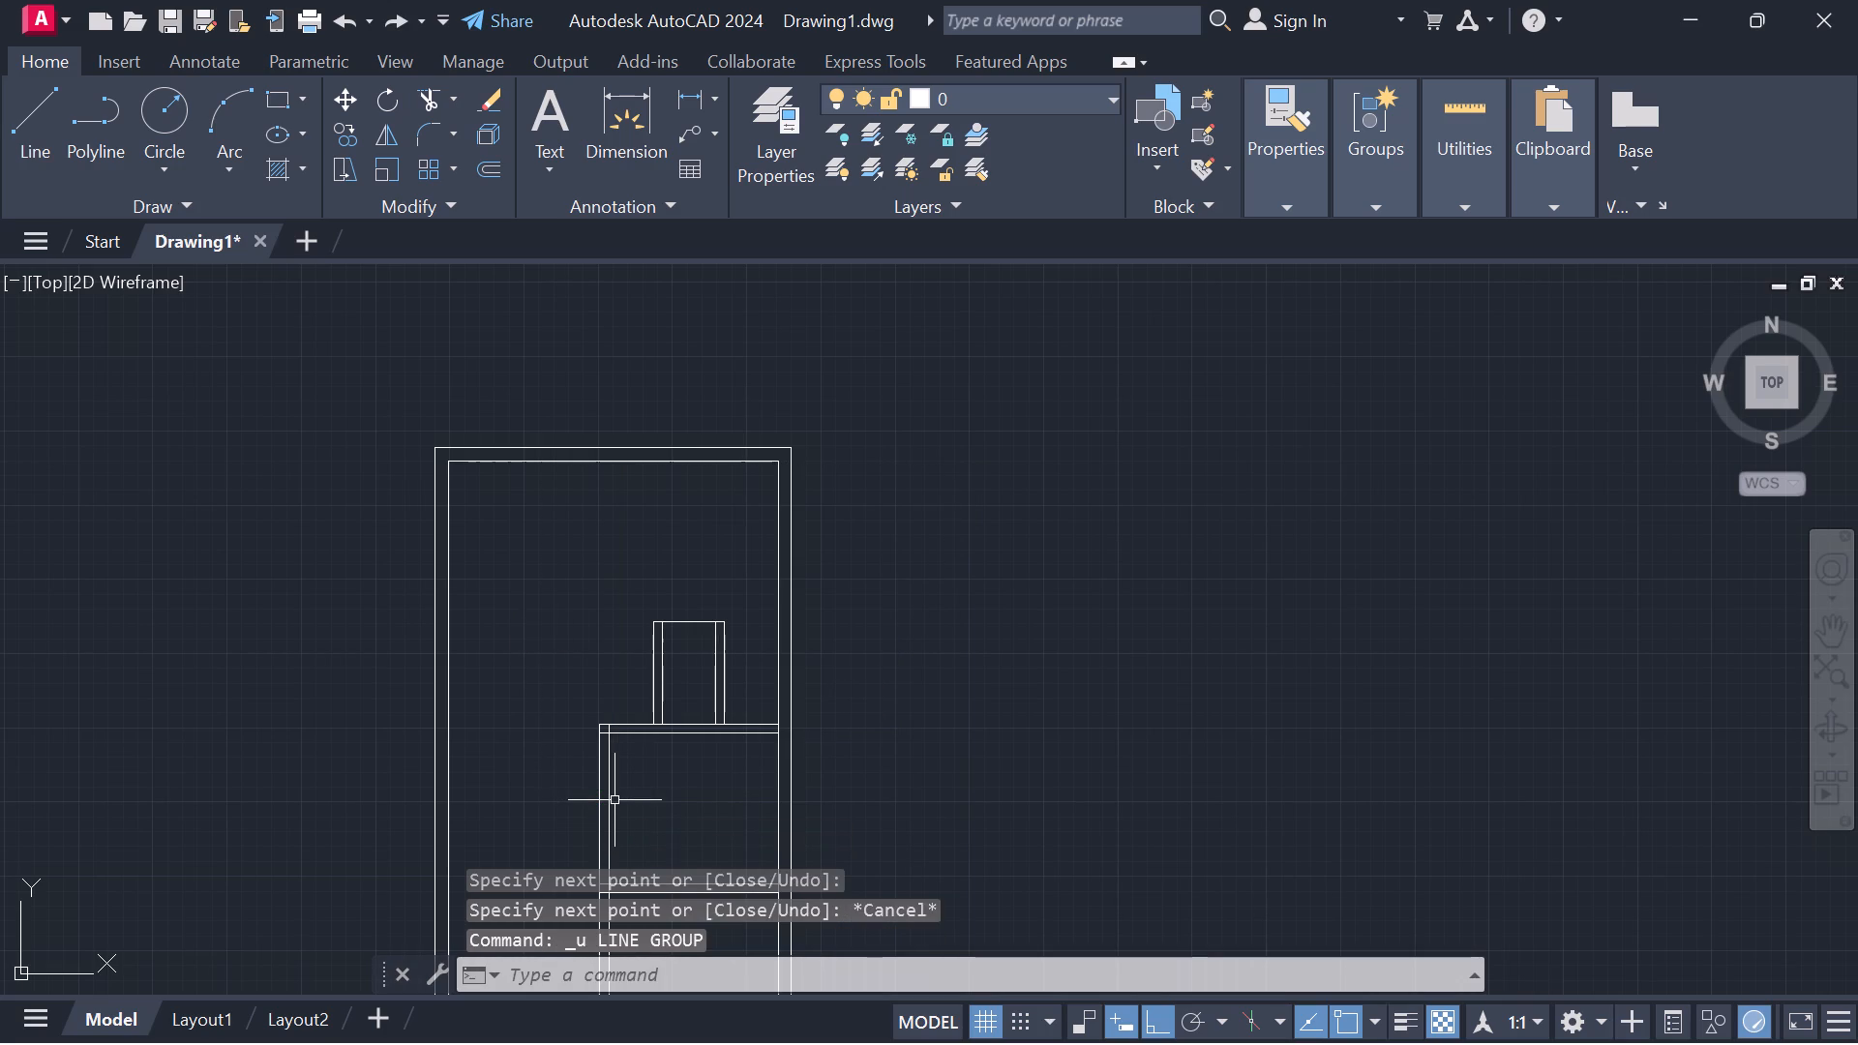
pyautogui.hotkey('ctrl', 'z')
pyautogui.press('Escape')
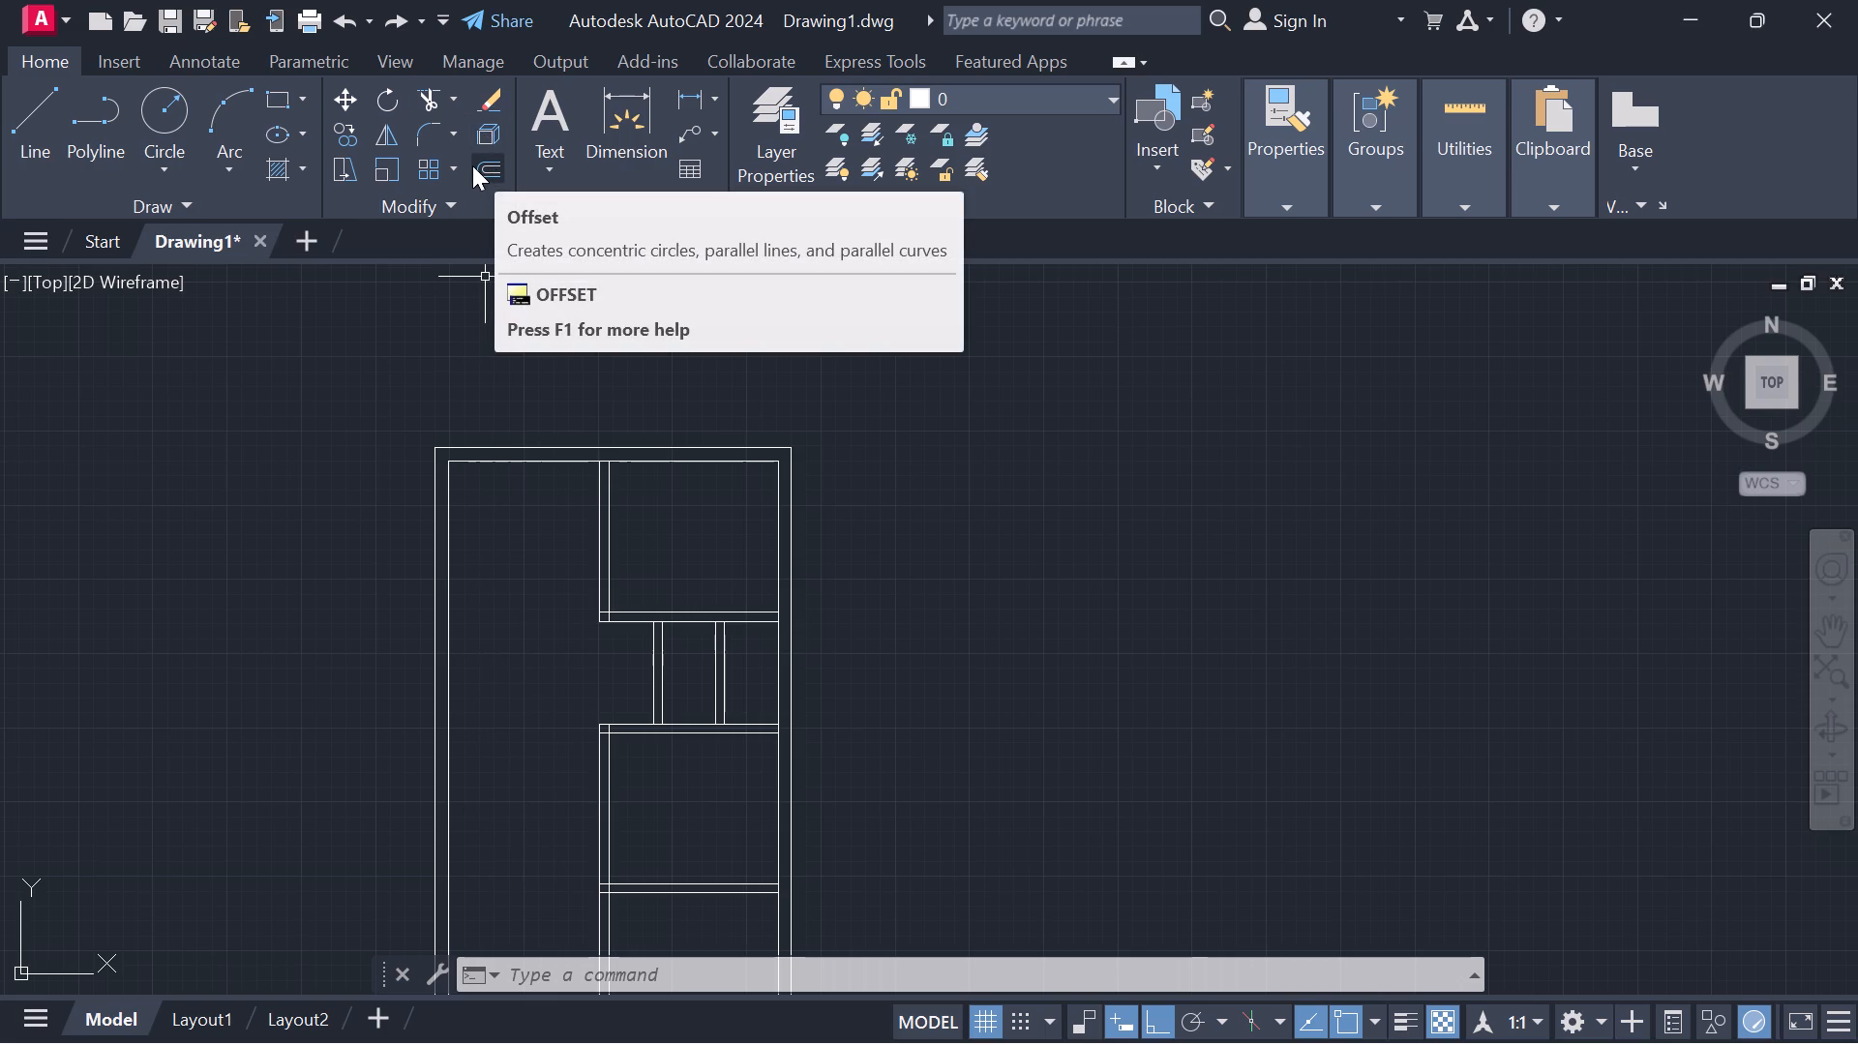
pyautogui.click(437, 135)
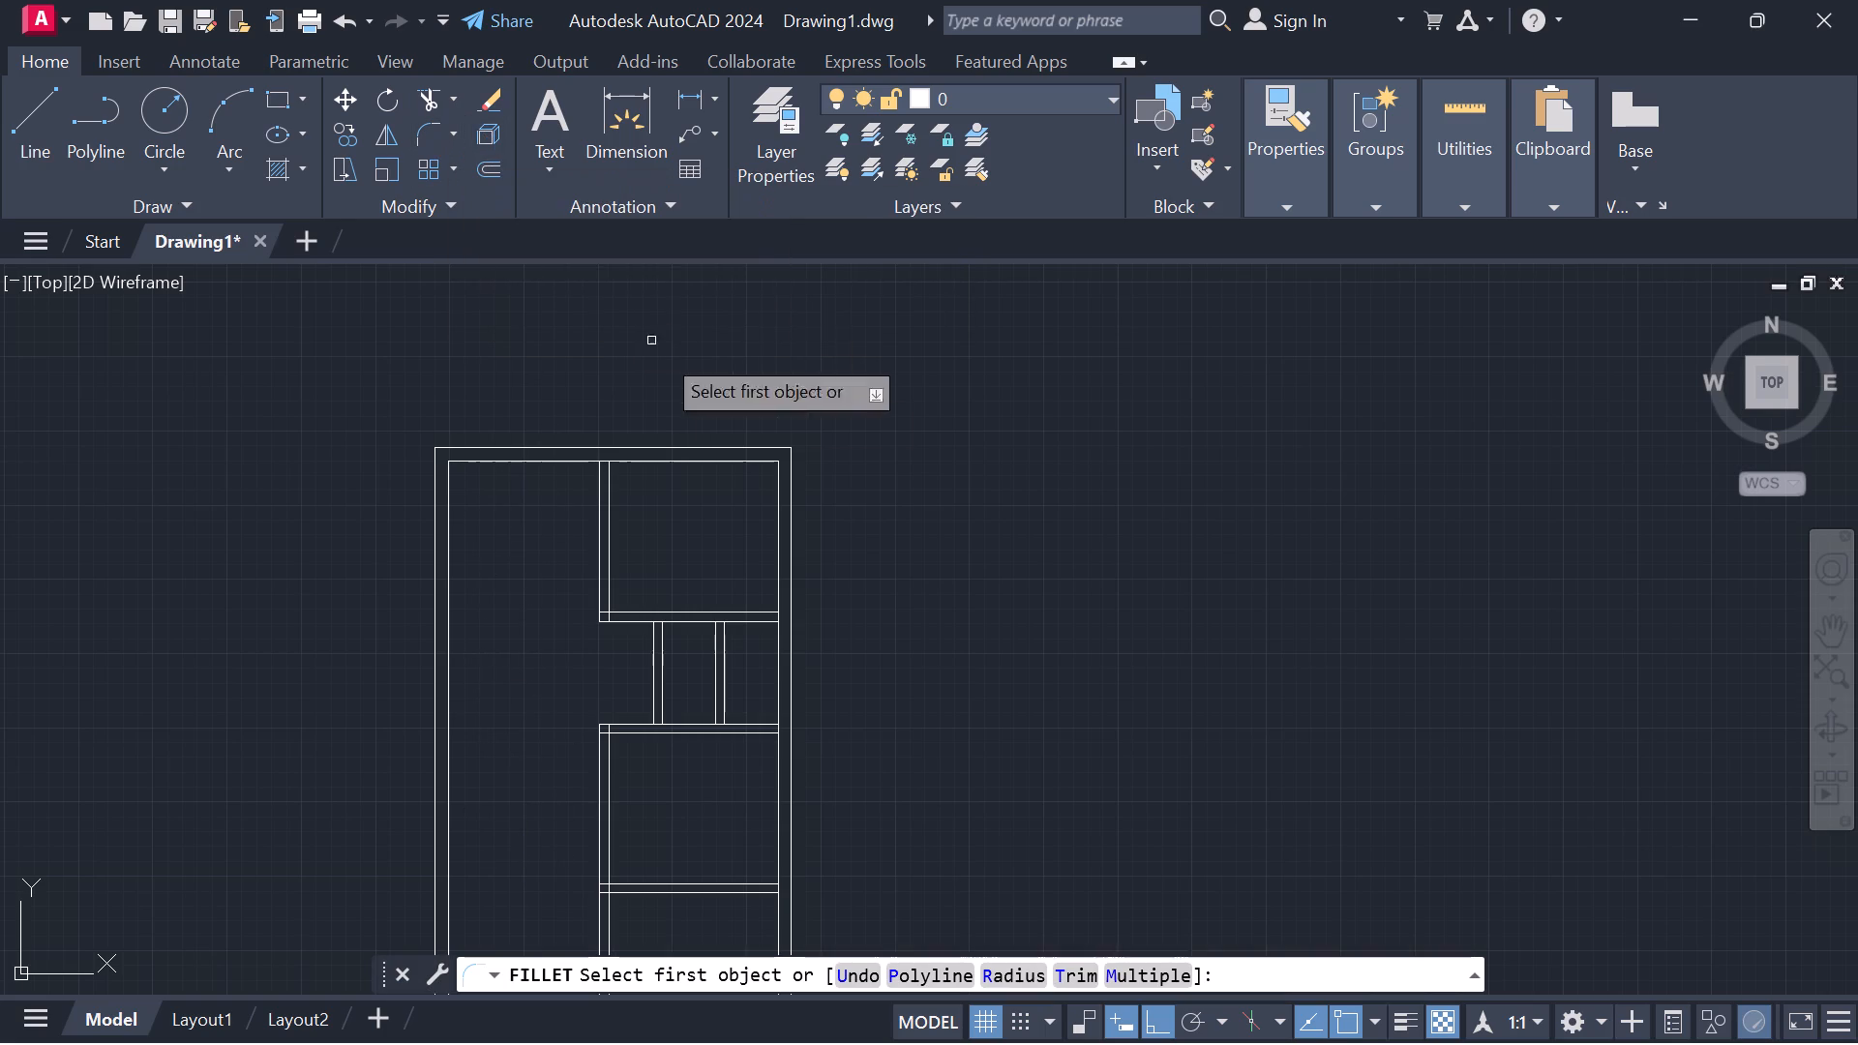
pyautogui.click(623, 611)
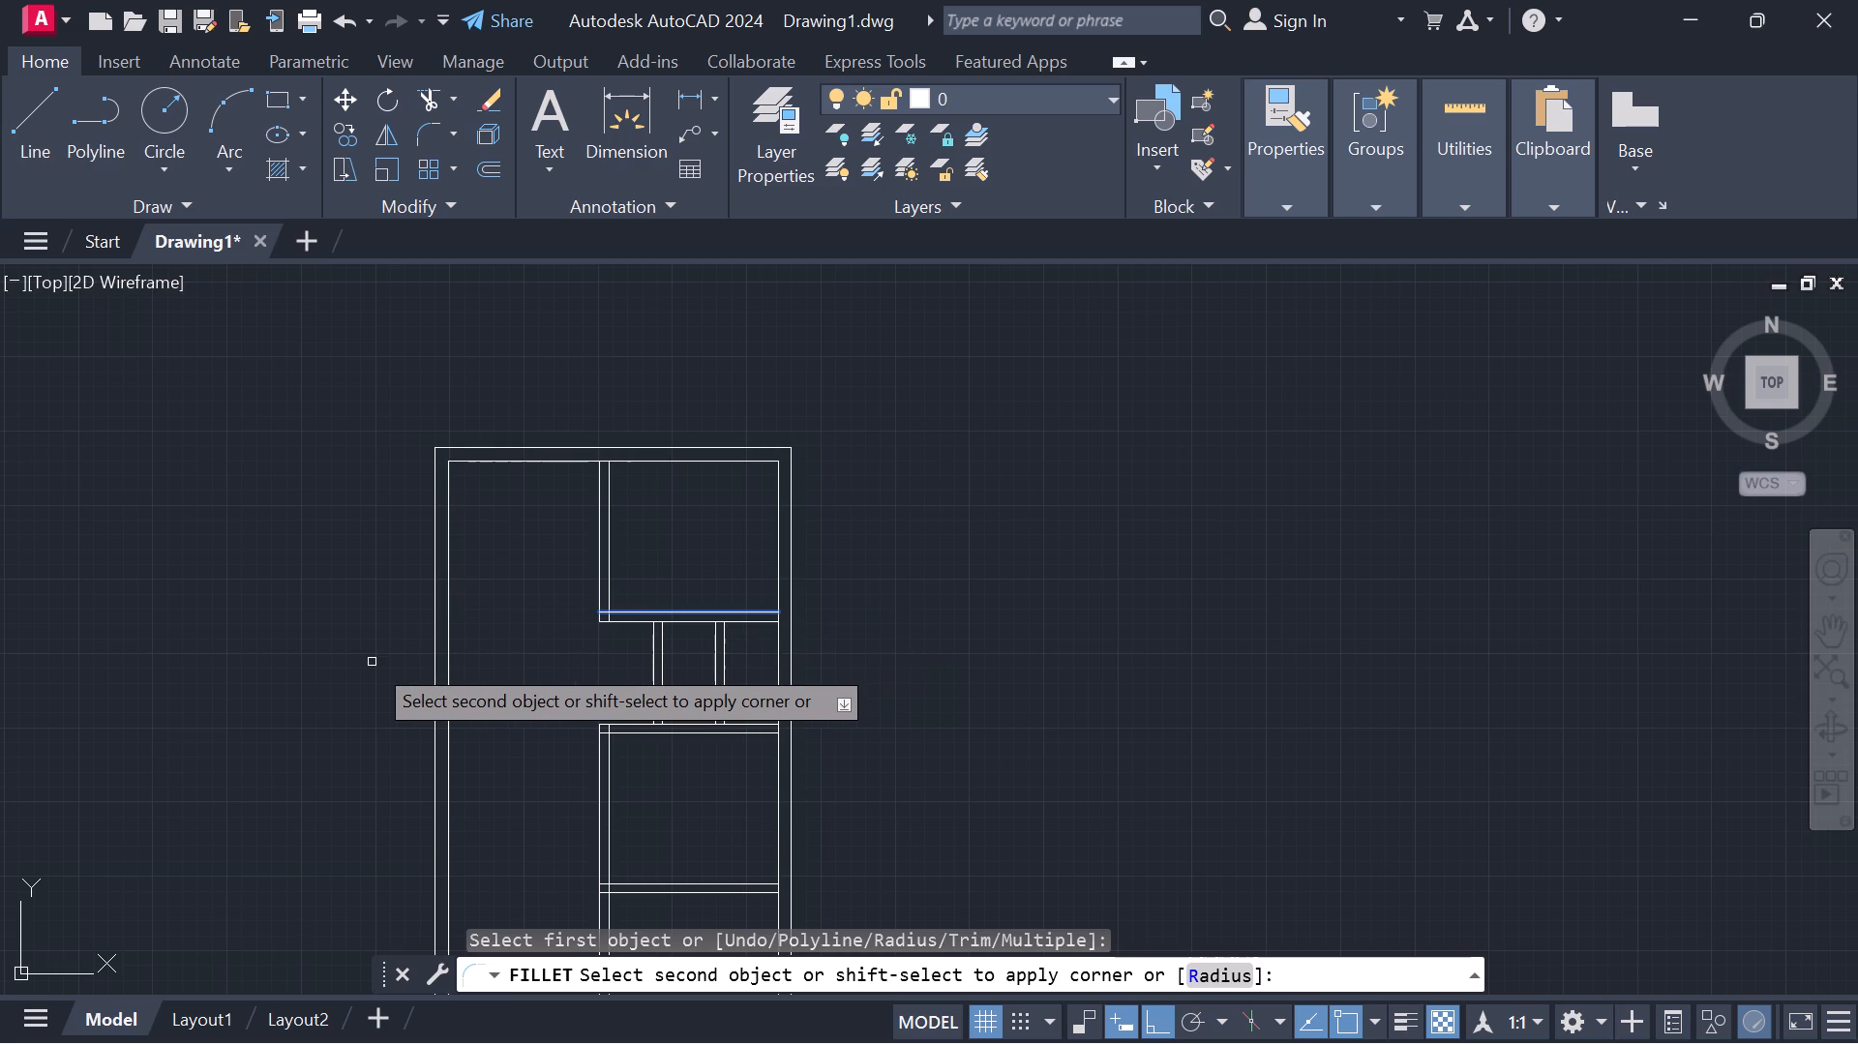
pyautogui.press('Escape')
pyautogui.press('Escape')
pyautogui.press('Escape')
# Extend both horizontal partition lines below the top right room to the left inner wall.
pyautogui.write('EX')
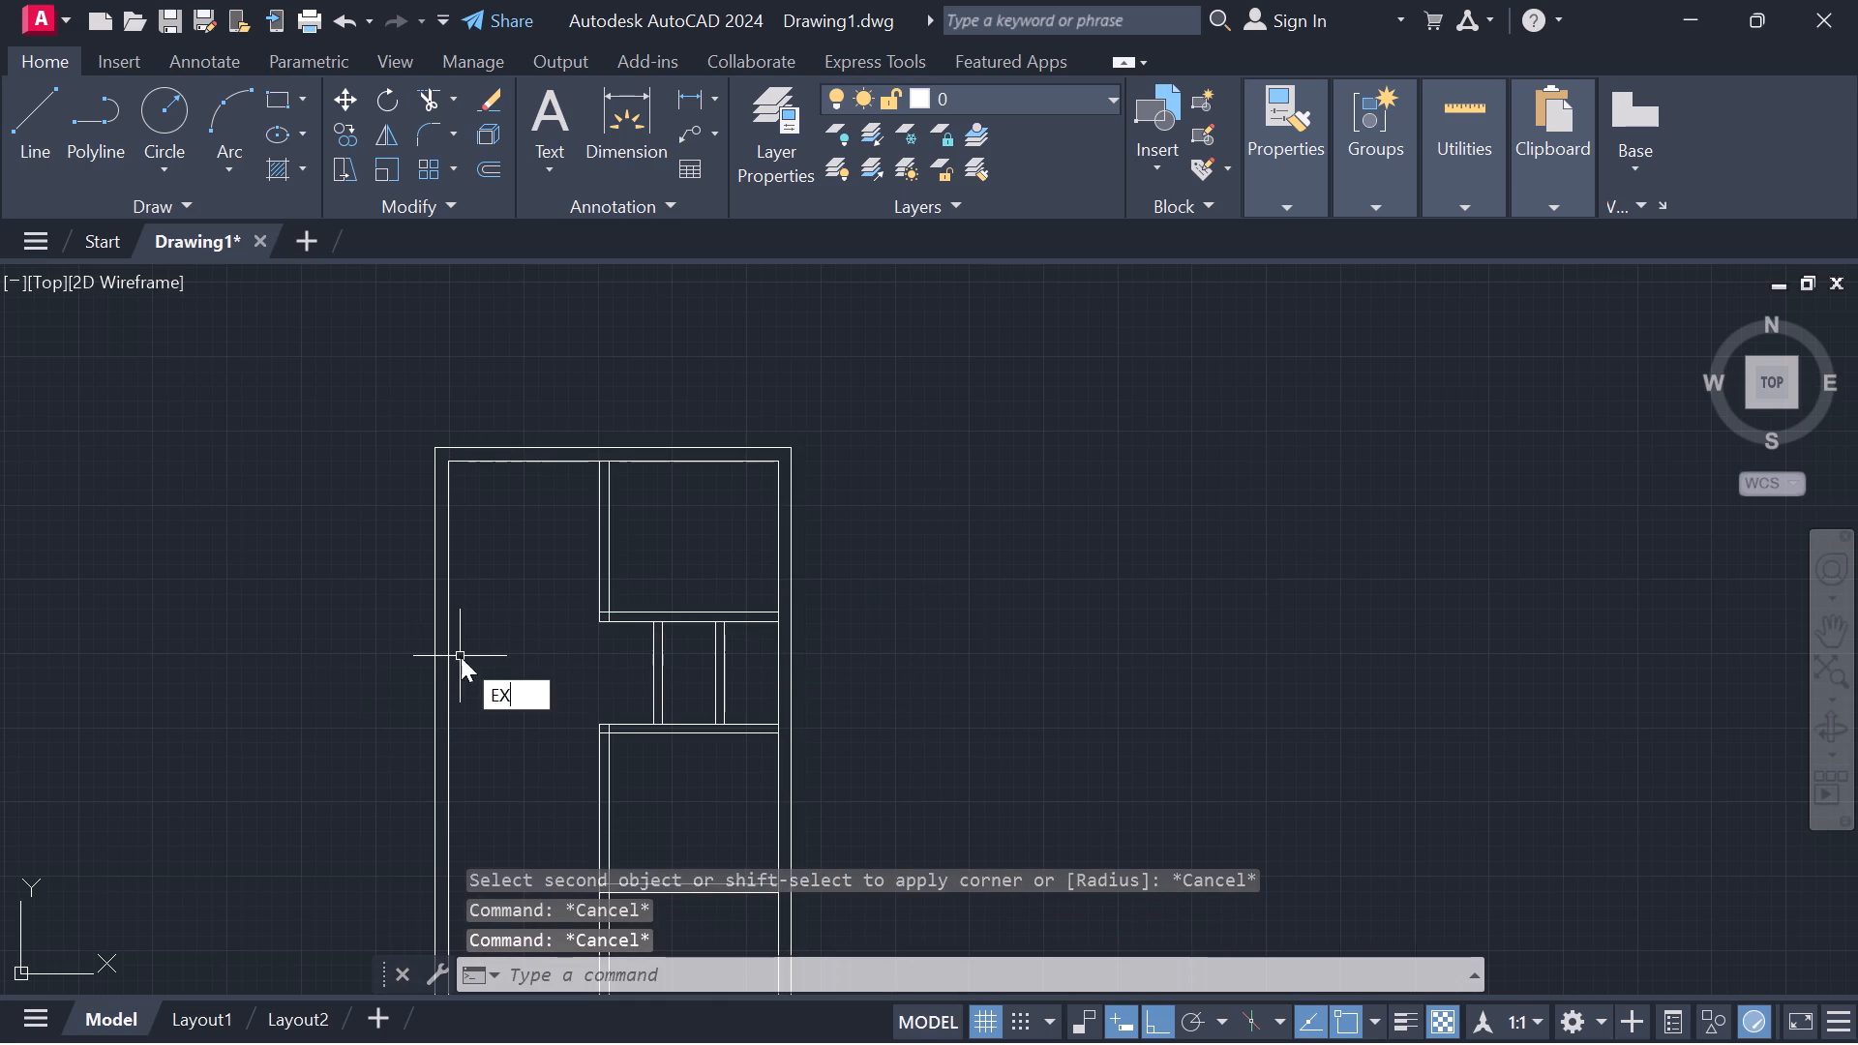
pyautogui.press('space')
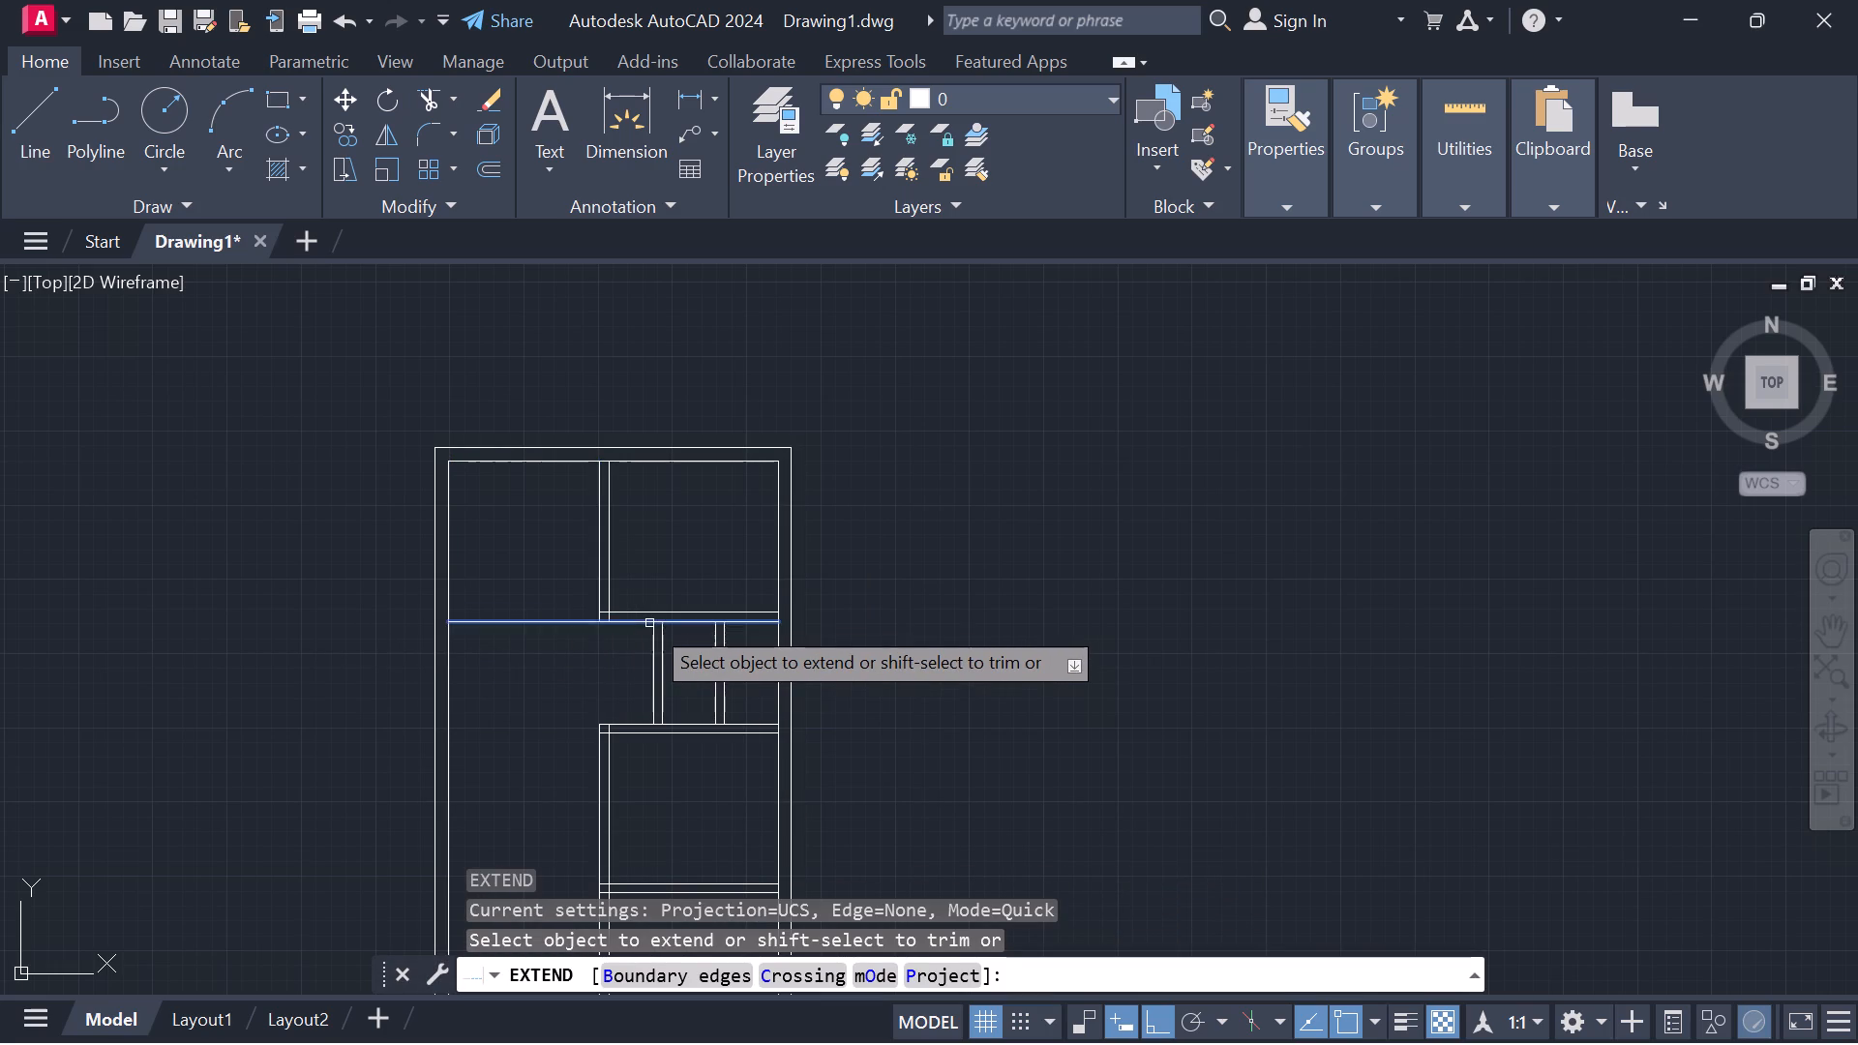
pyautogui.click(646, 610)
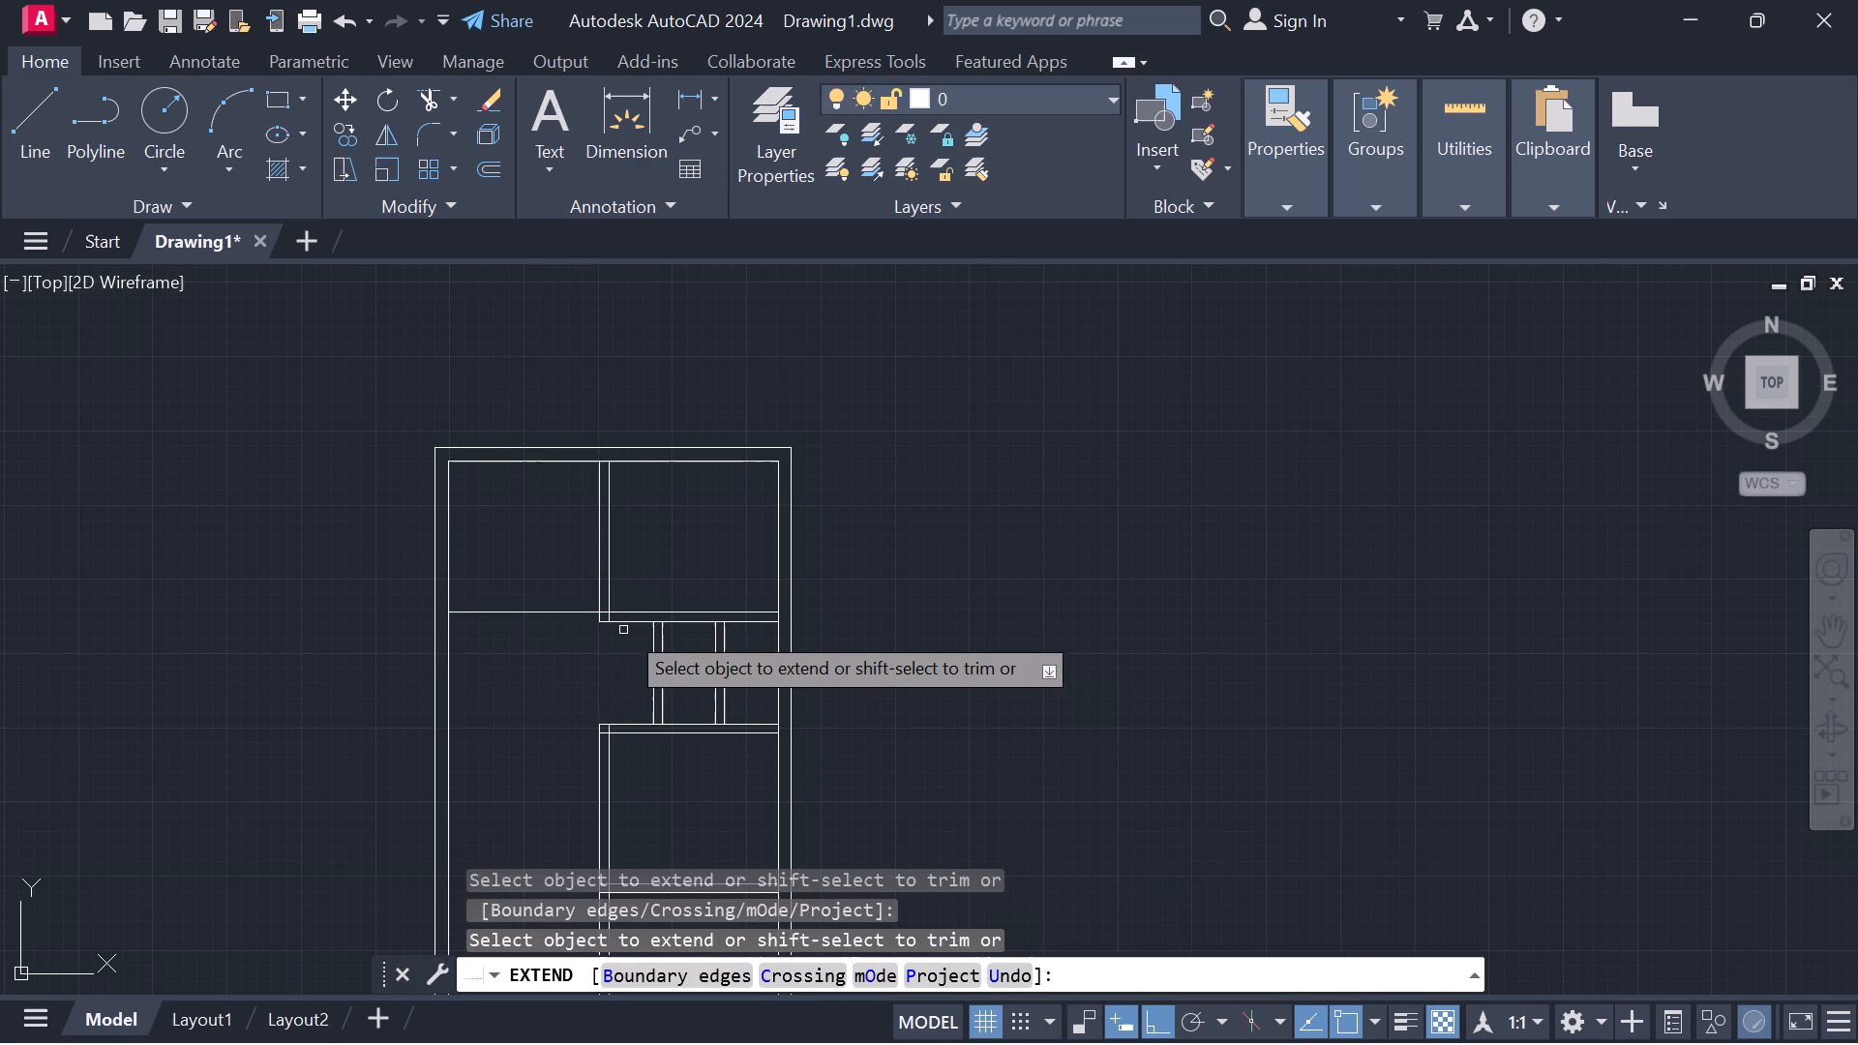
pyautogui.click(627, 624)
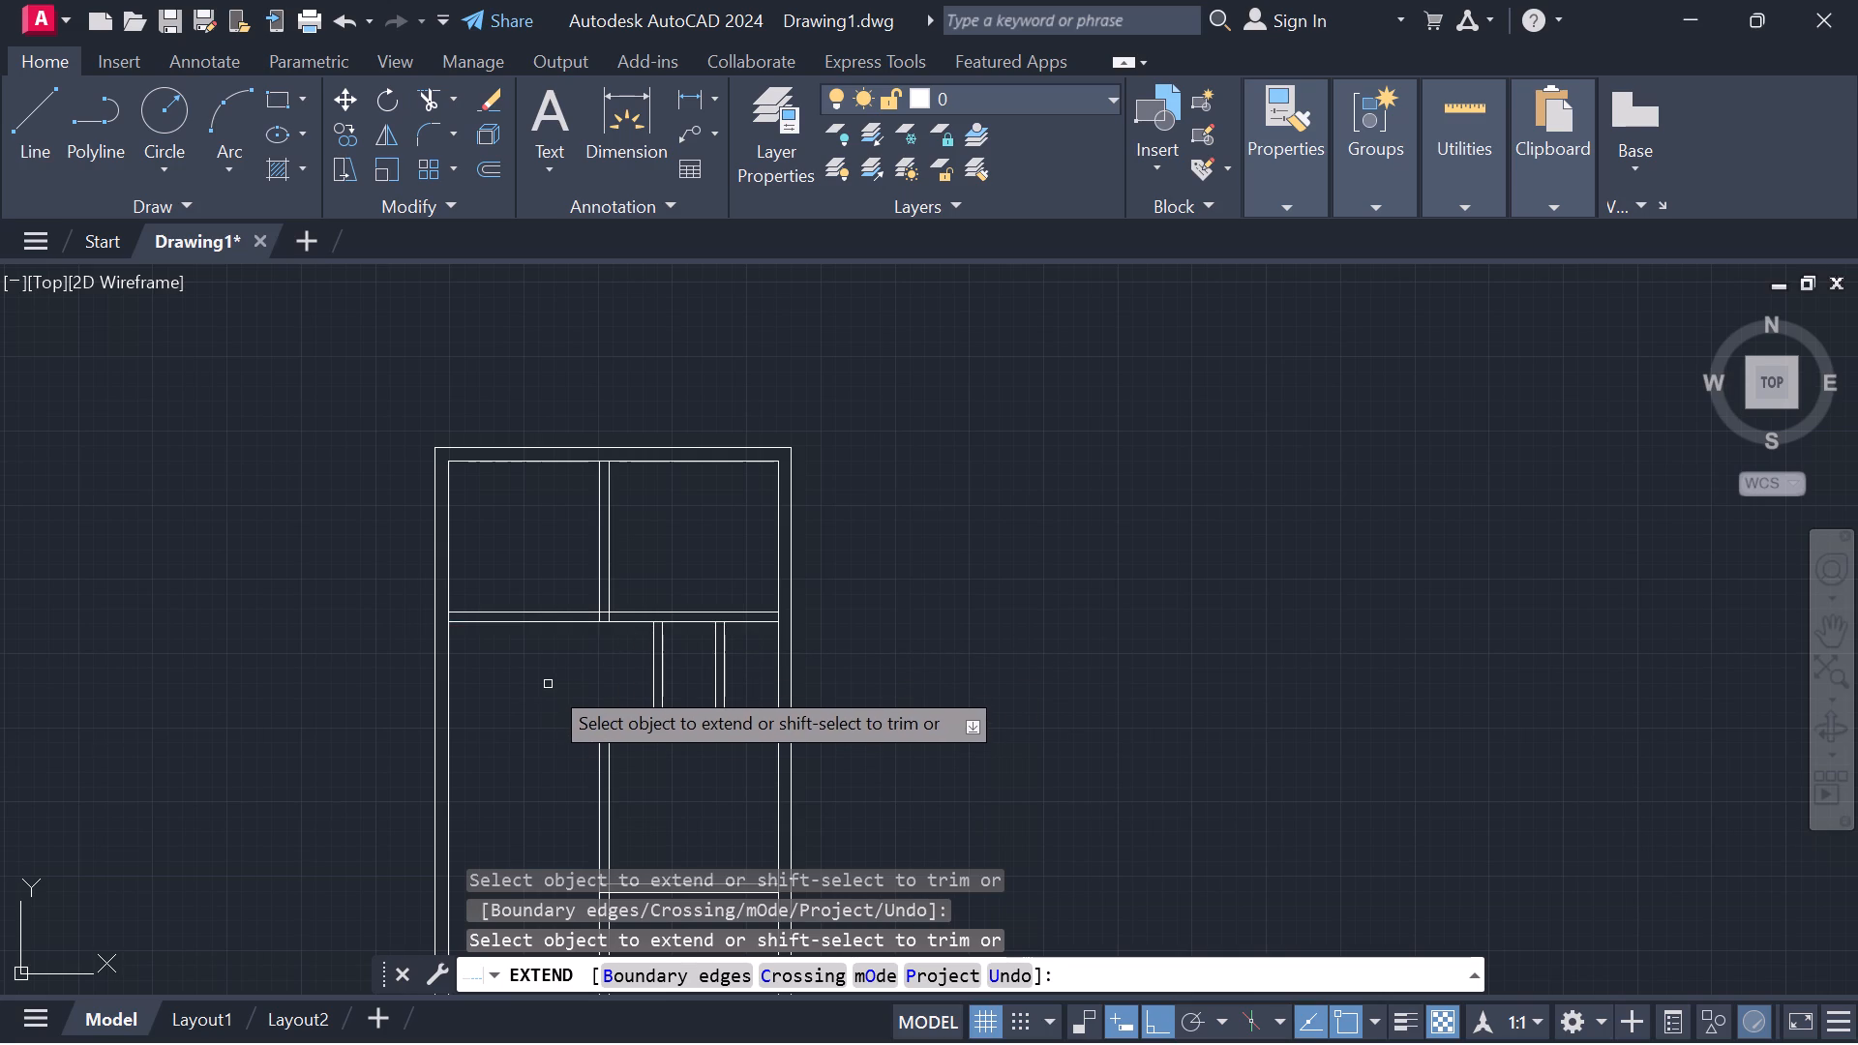
pyautogui.press('Escape')
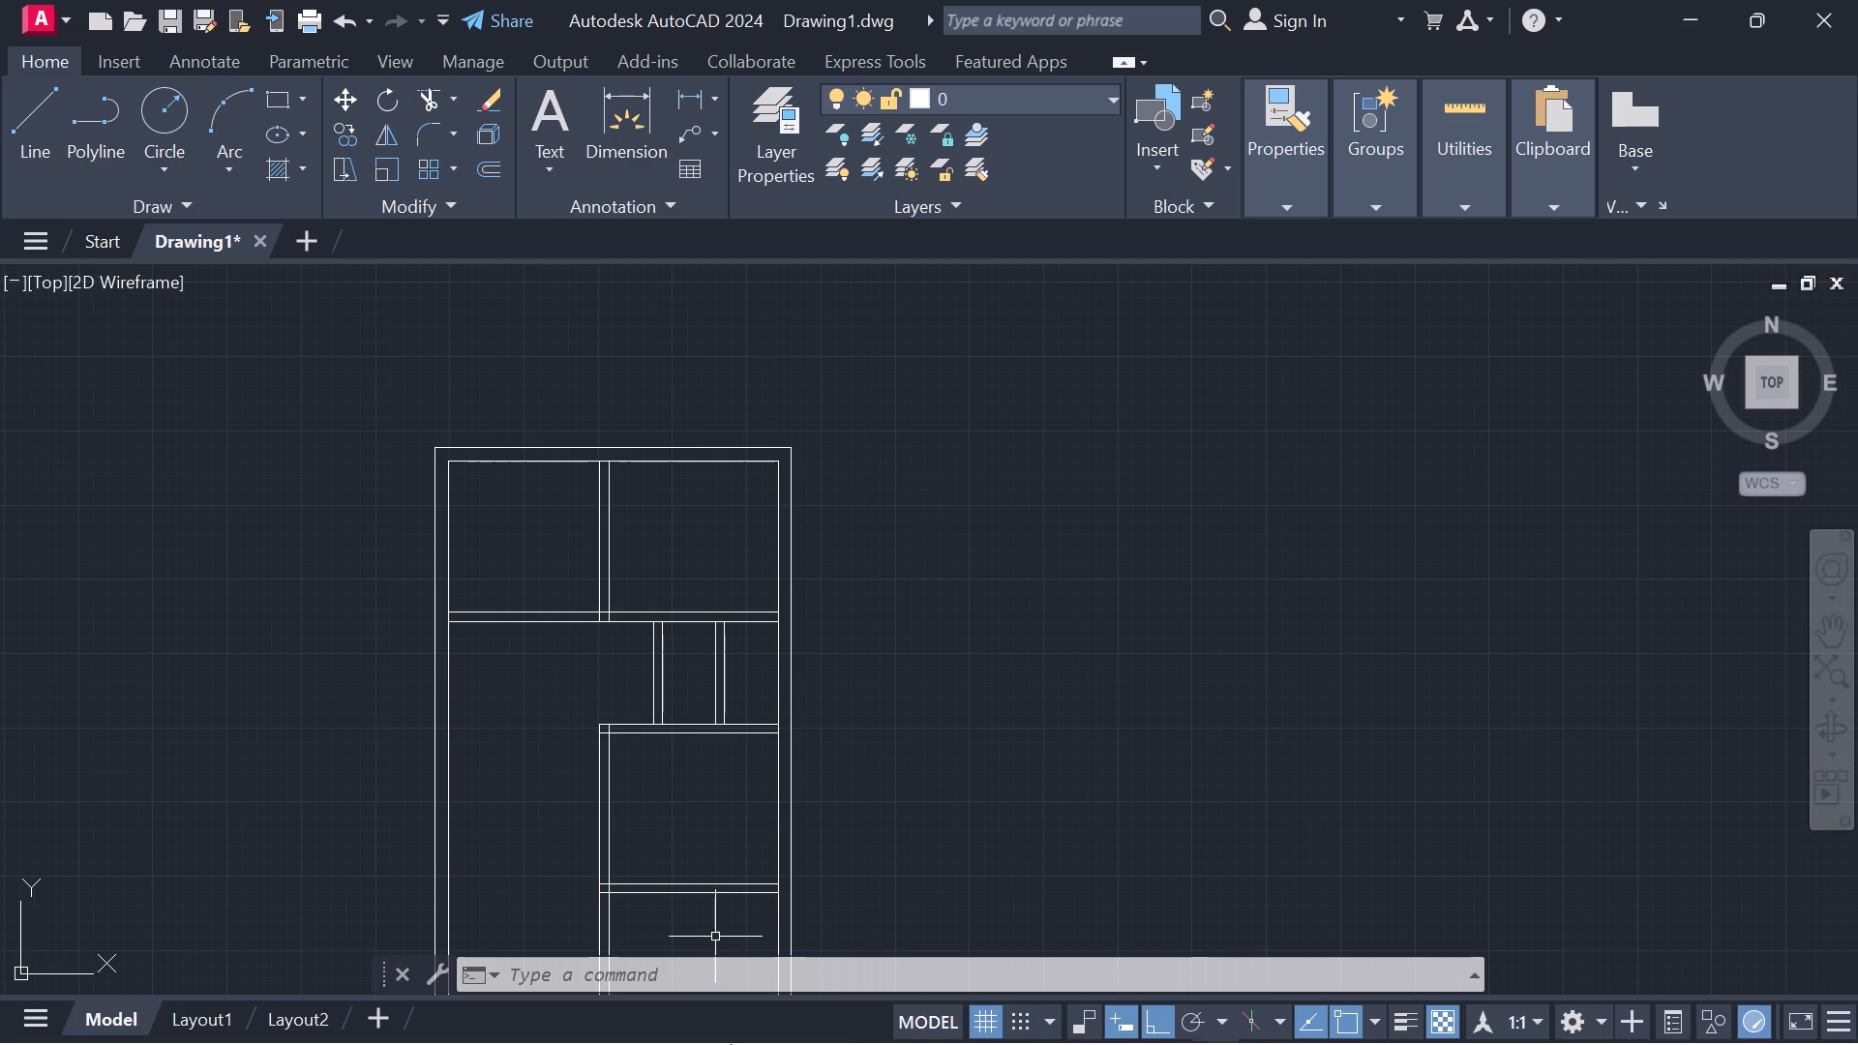
# Draw a line about 7' up the left inner wall from the lower-left inner corner, continuing horizontally to the vertical partition.
pyautogui.moveTo(777, 782); pyautogui.dragTo(1010, 590, button='middle')
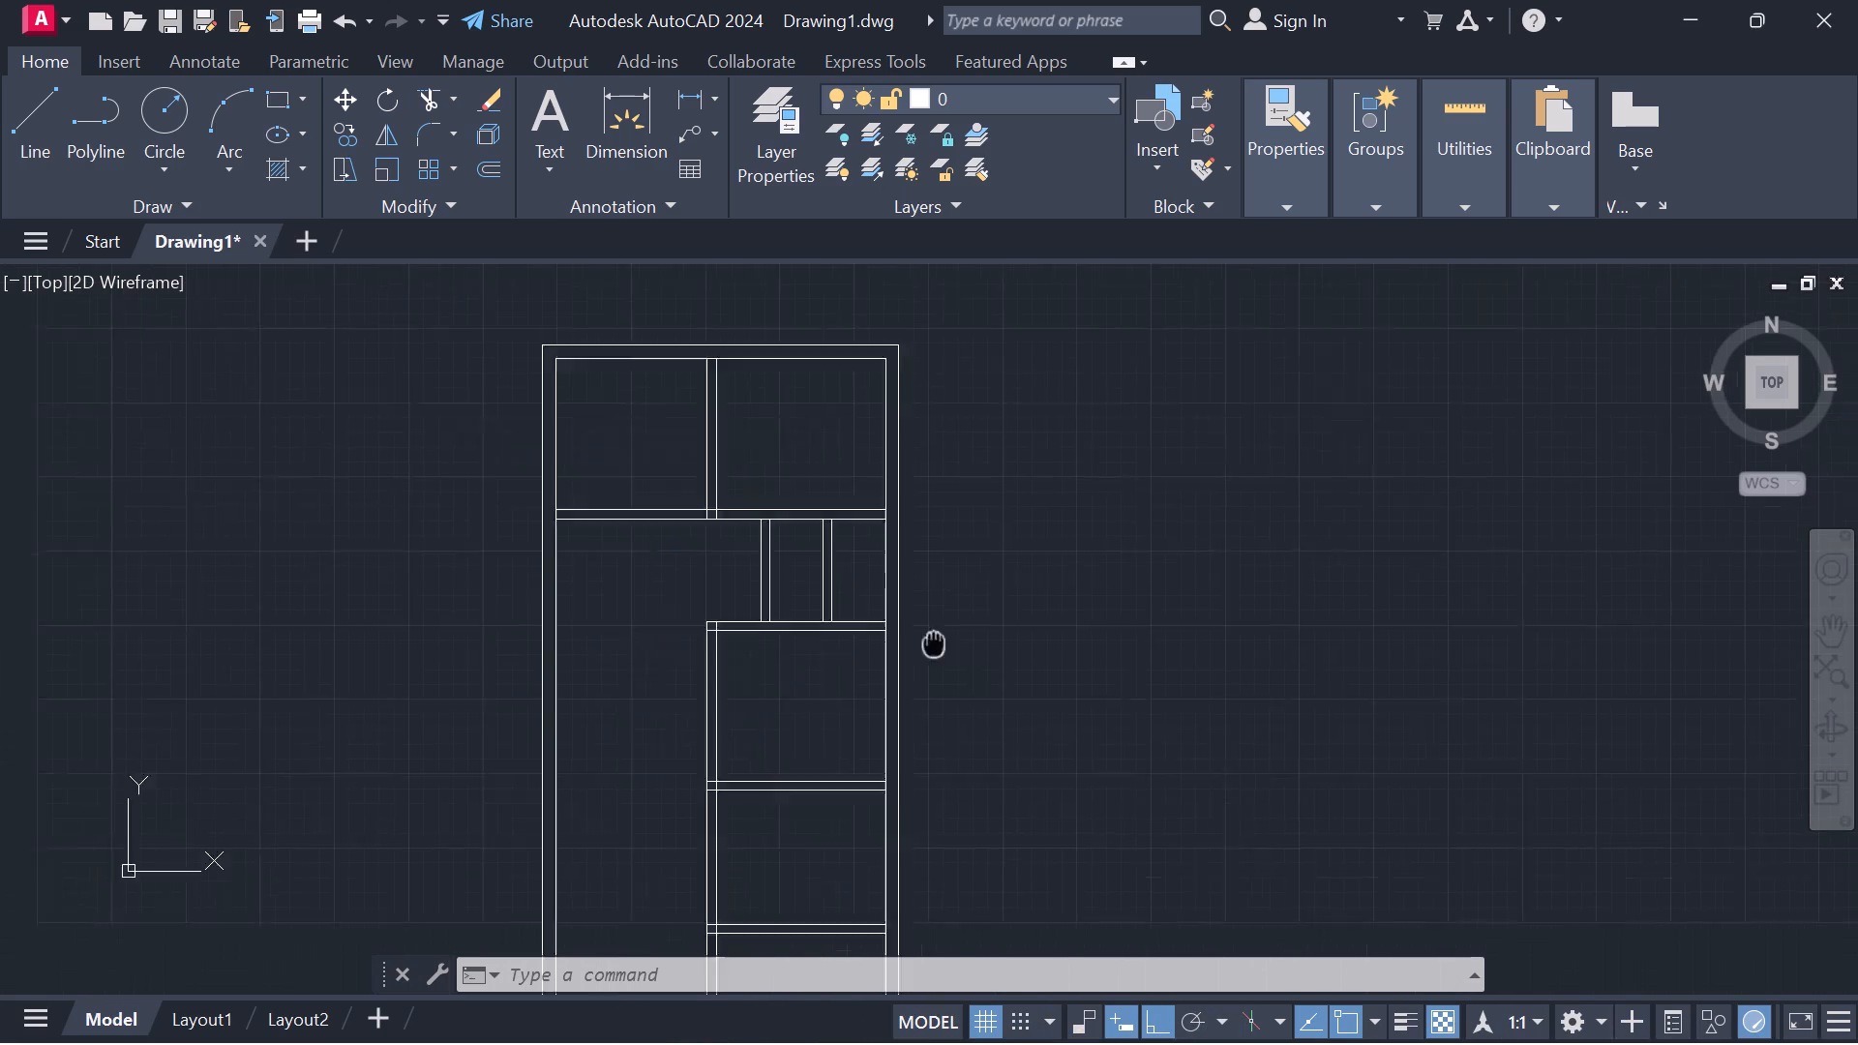
pyautogui.moveTo(1010, 590); pyautogui.dragTo(1139, 504, button='middle')
pyautogui.moveTo(870, 769); pyautogui.dragTo(876, 534, button='middle')
pyautogui.scroll(1, 876, 534)
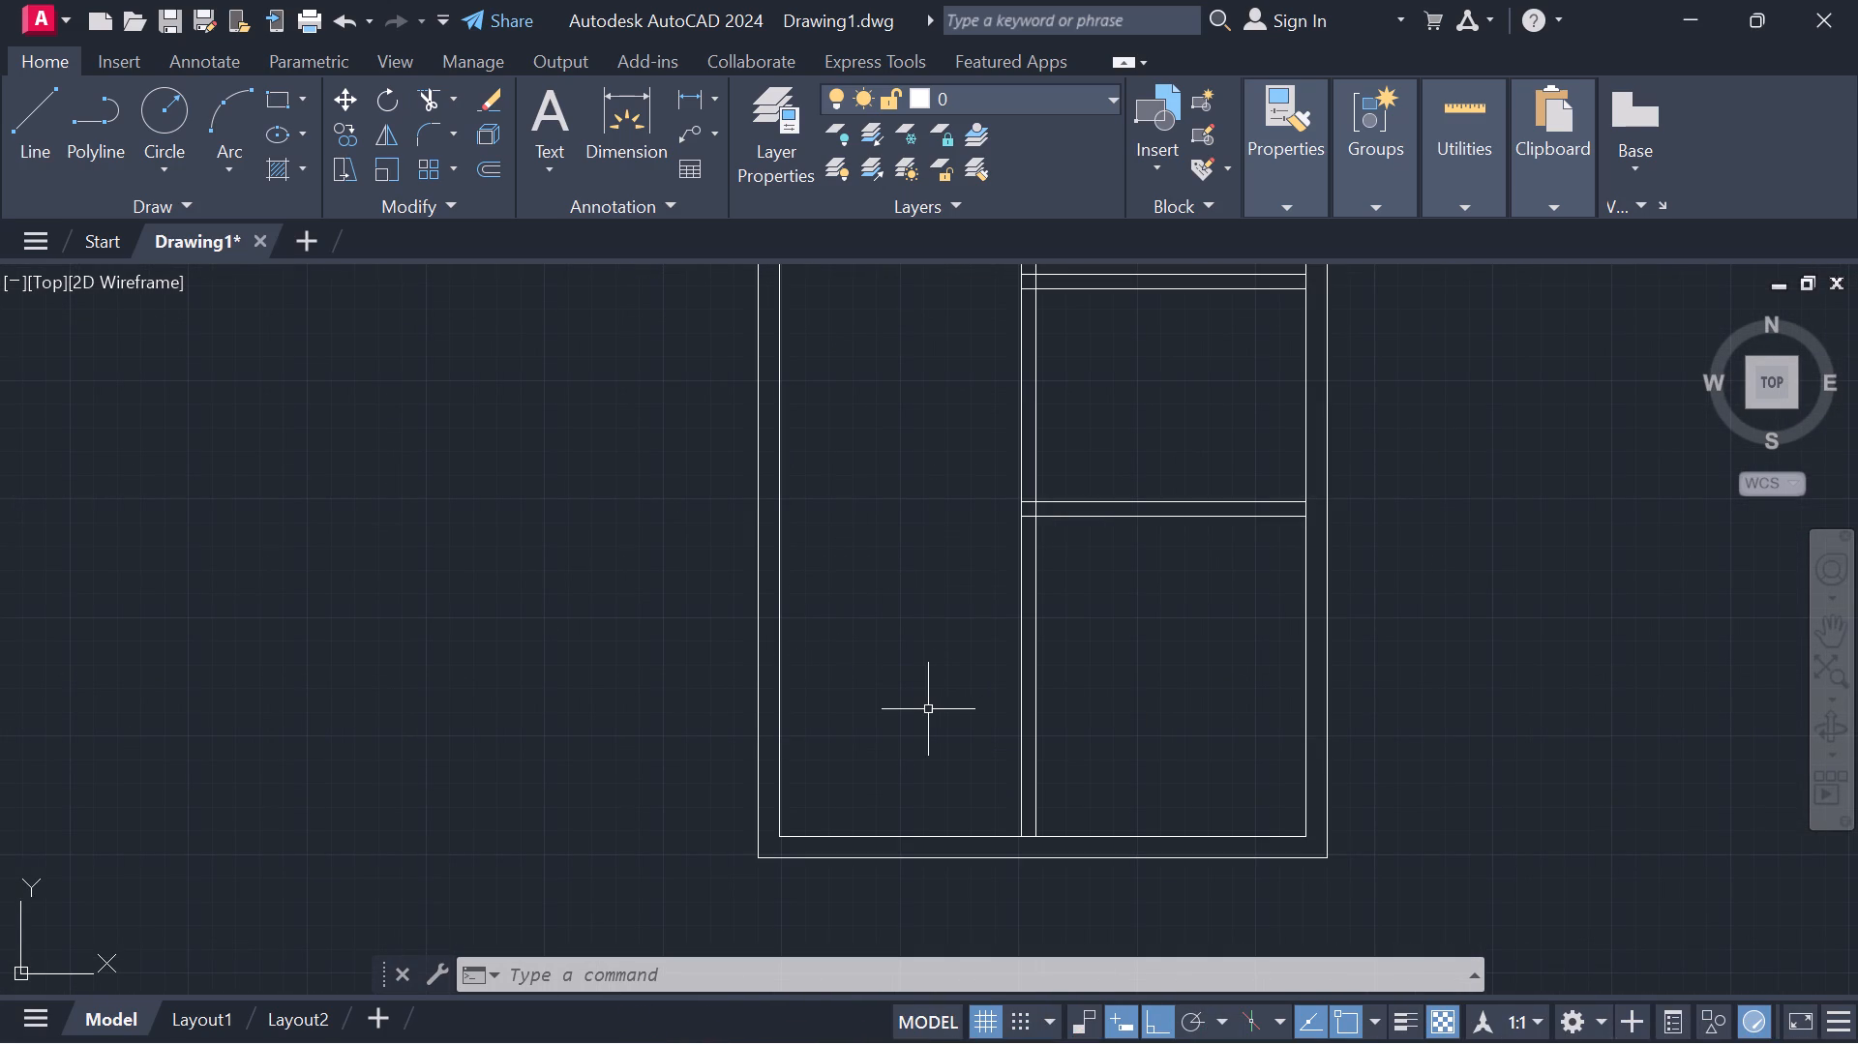
pyautogui.write('L')
pyautogui.press('space')
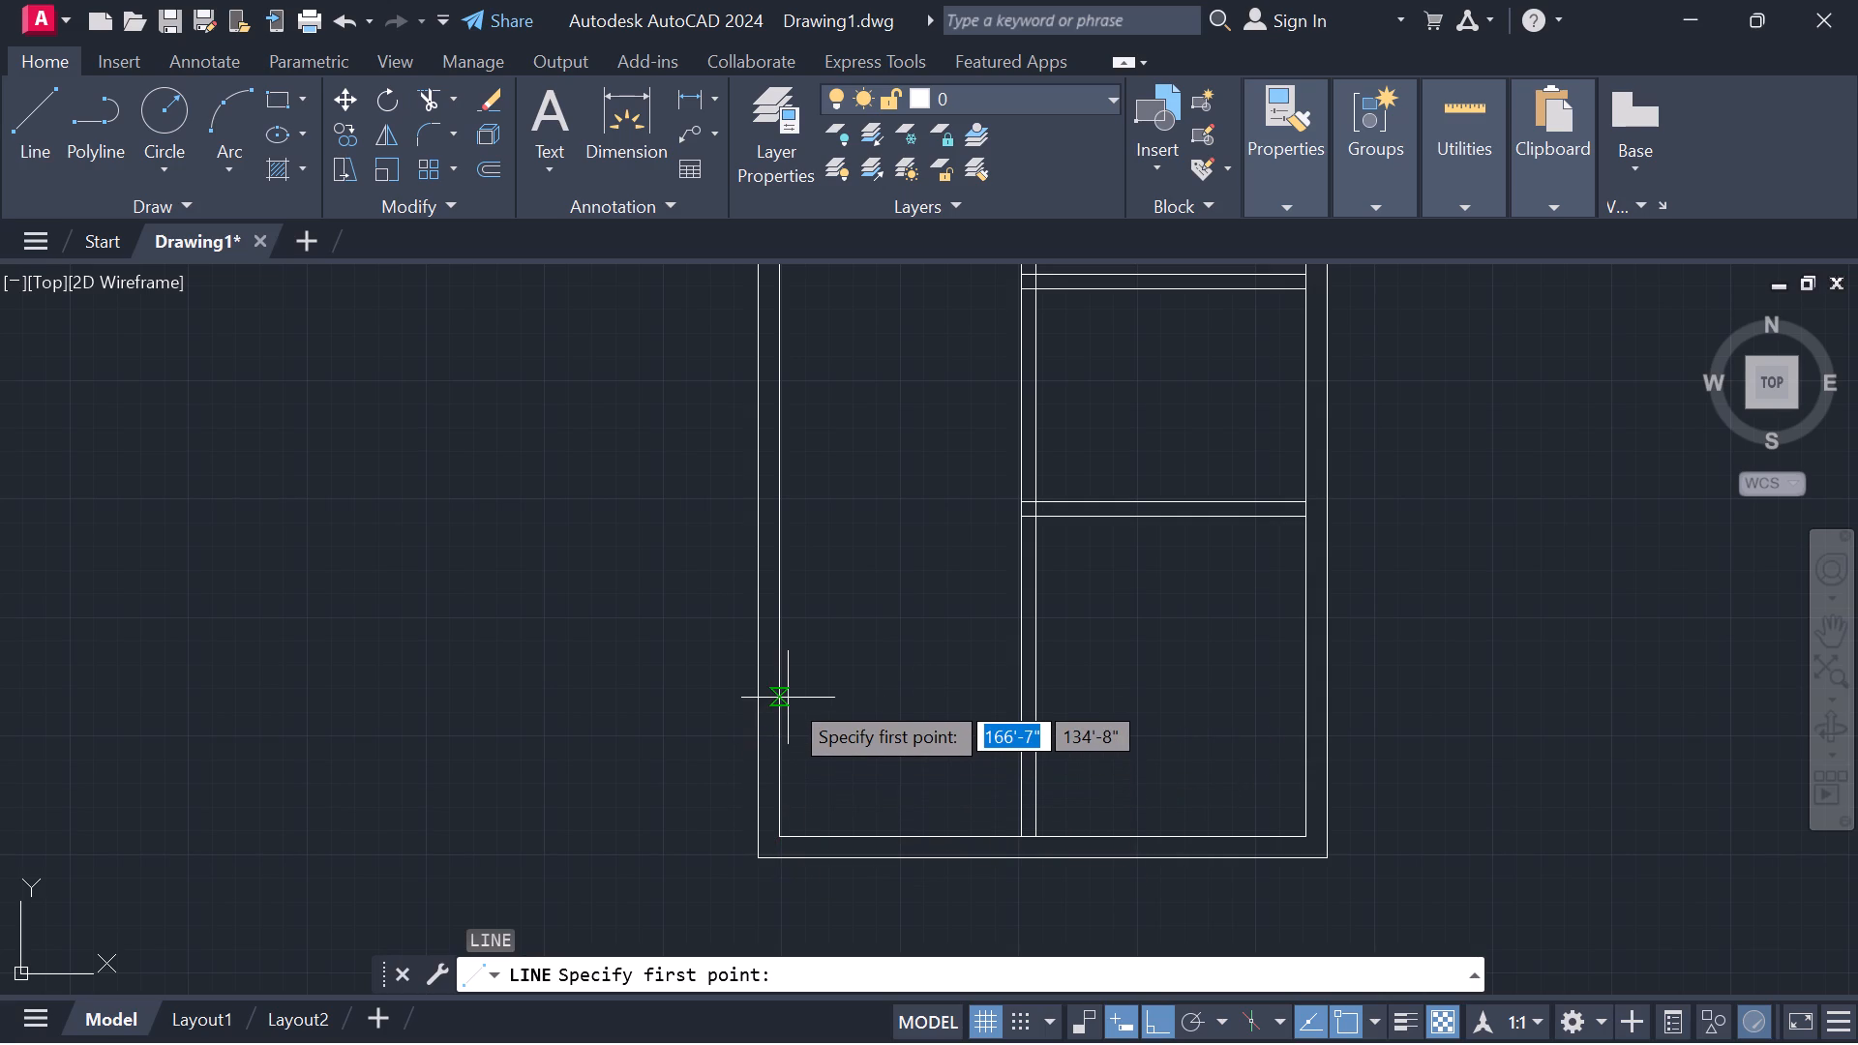
pyautogui.click(785, 831)
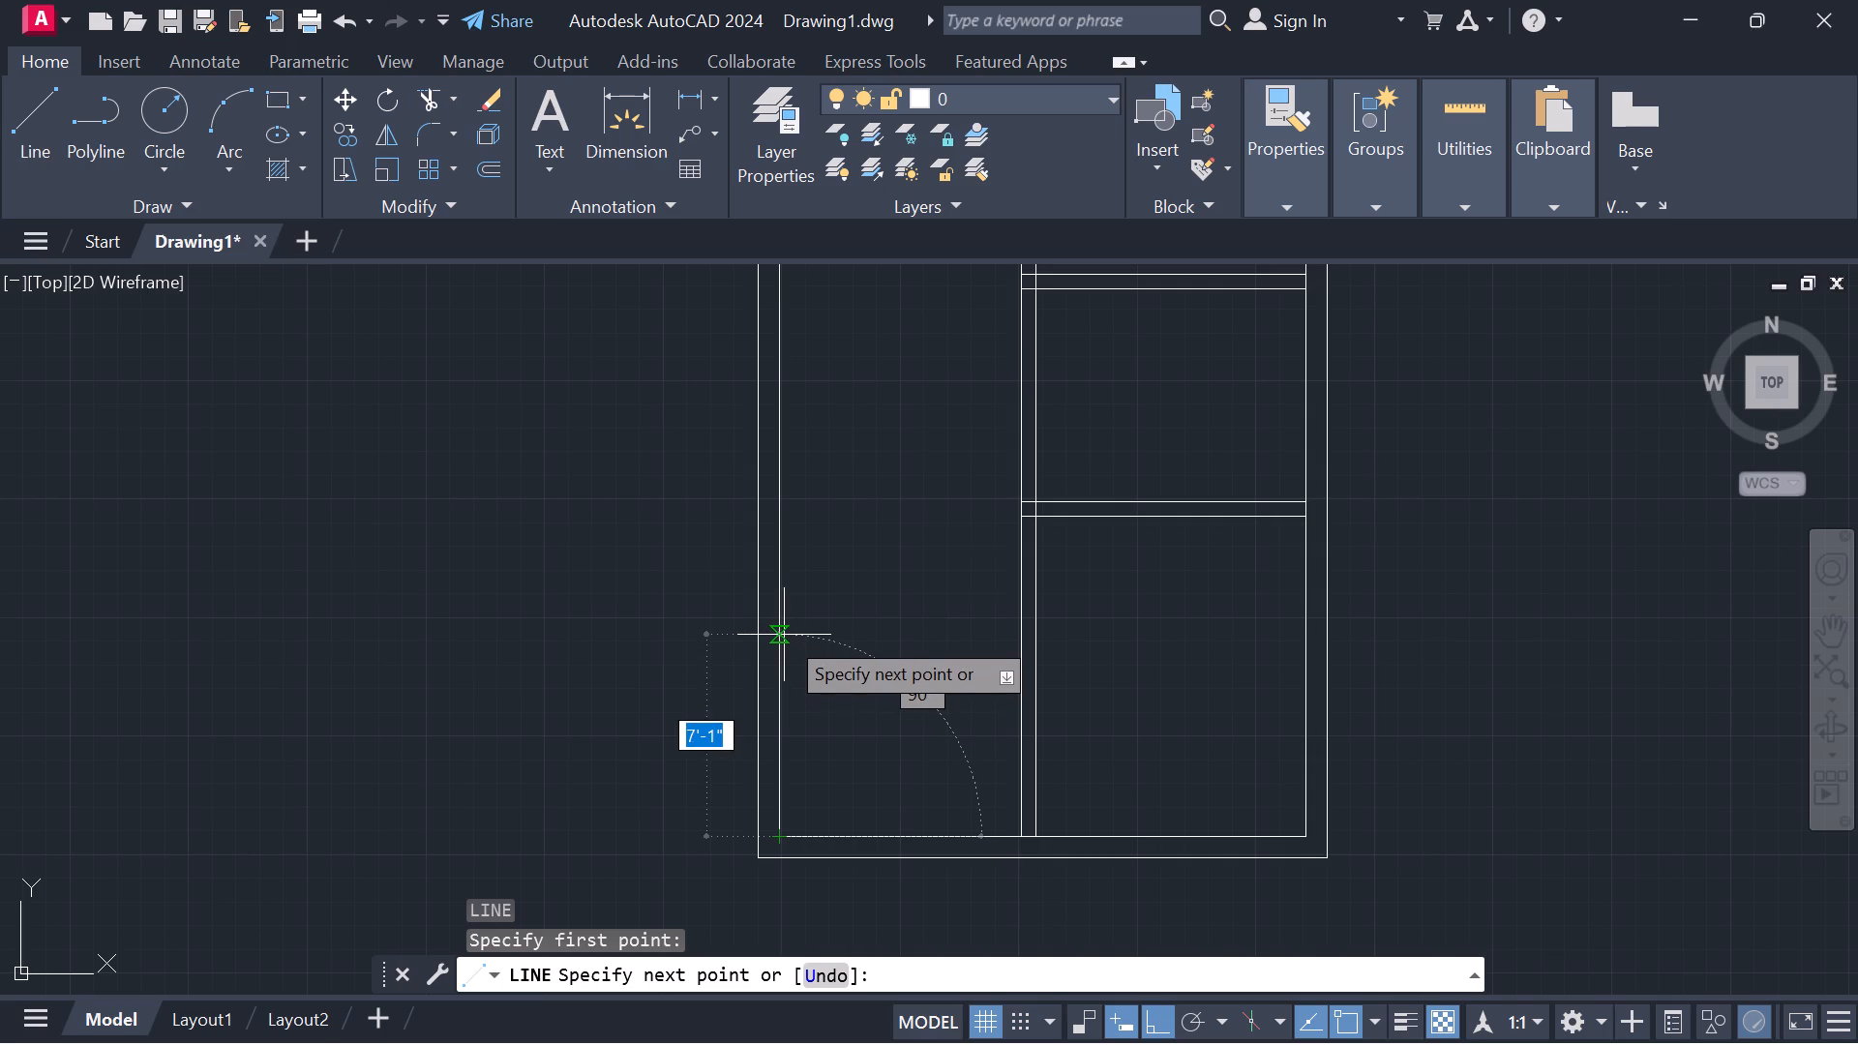
pyautogui.click(783, 639)
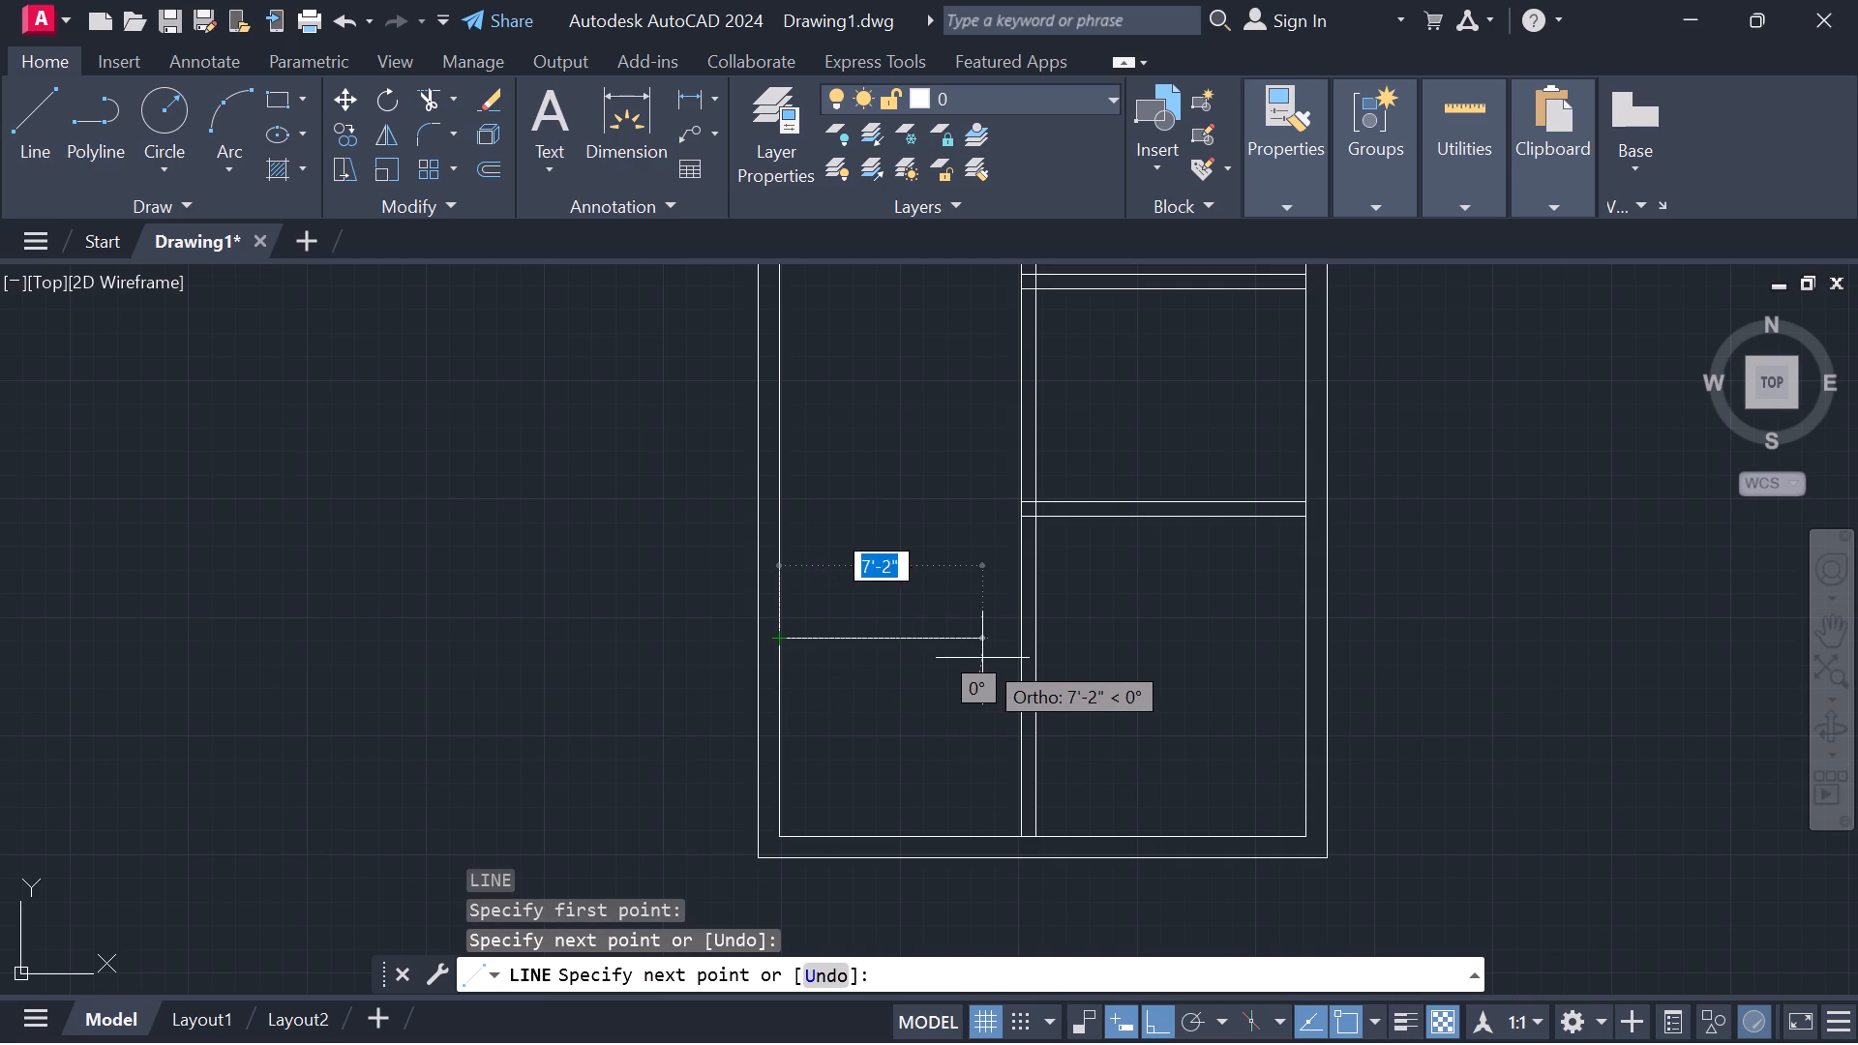
pyautogui.click(1015, 645)
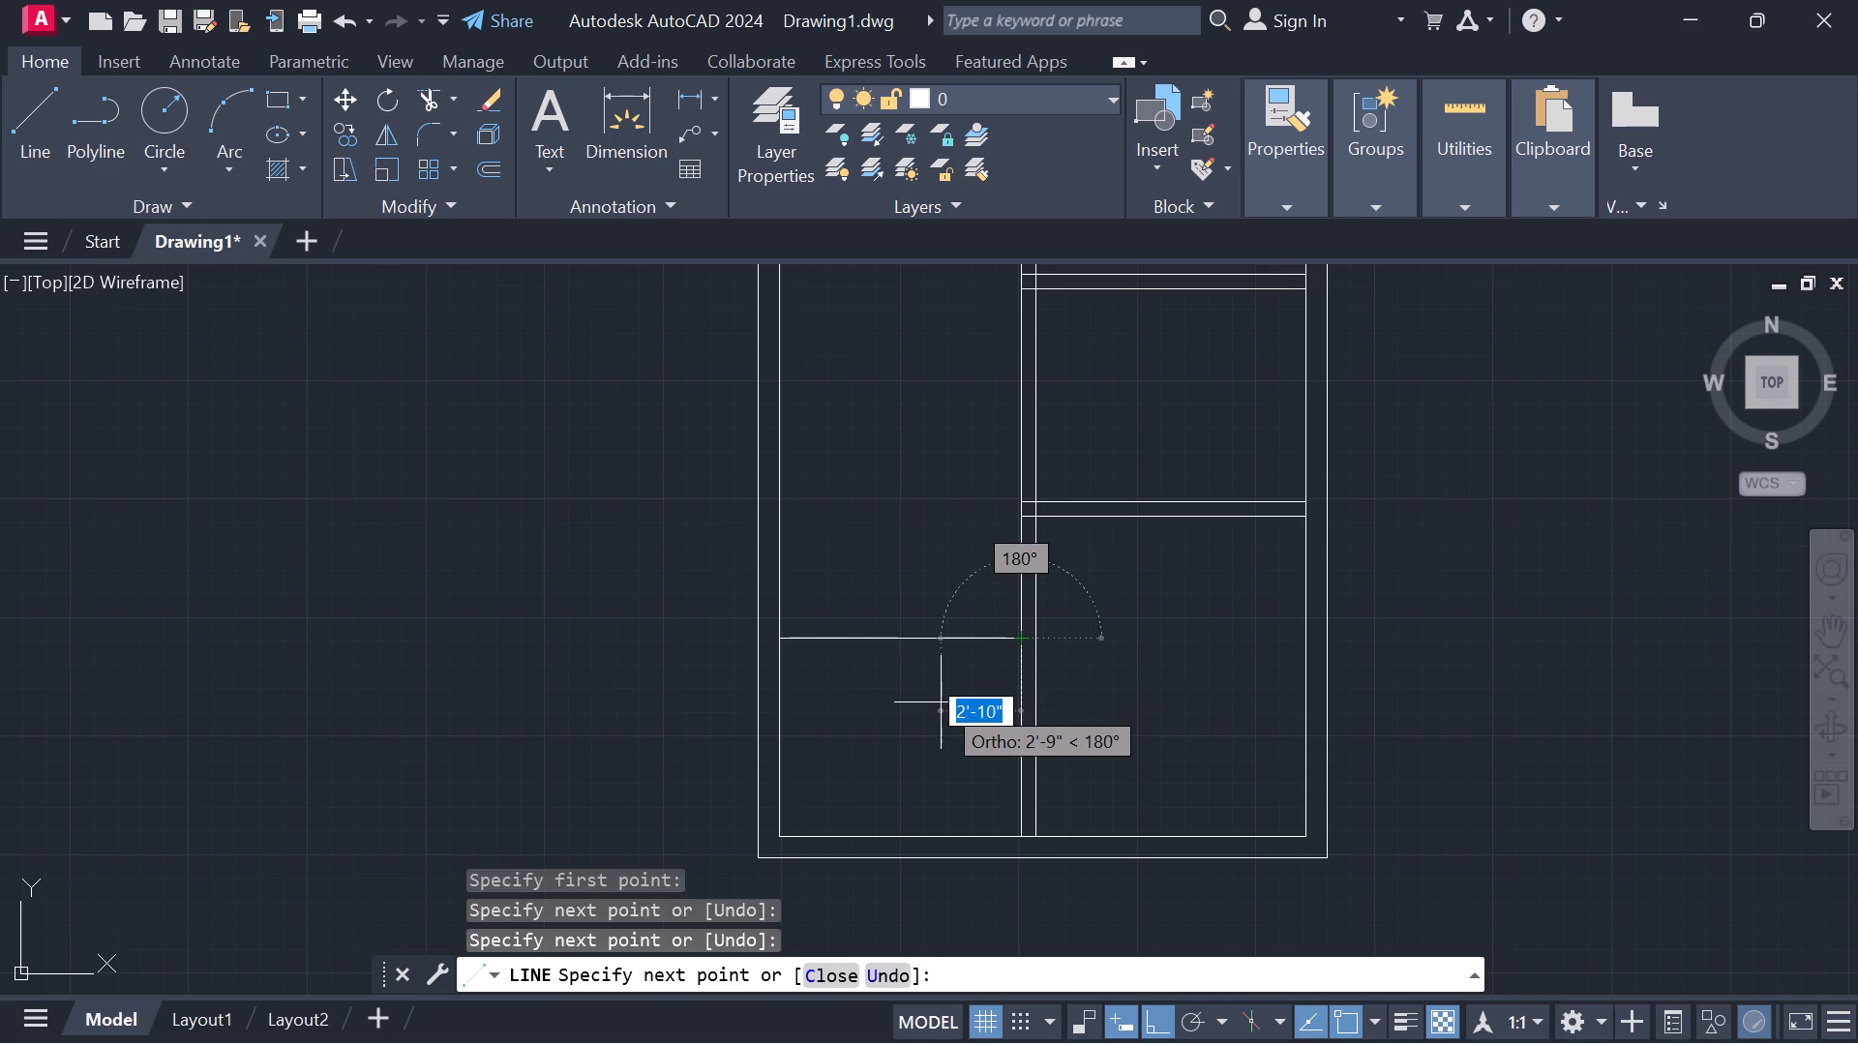
pyautogui.press('Escape')
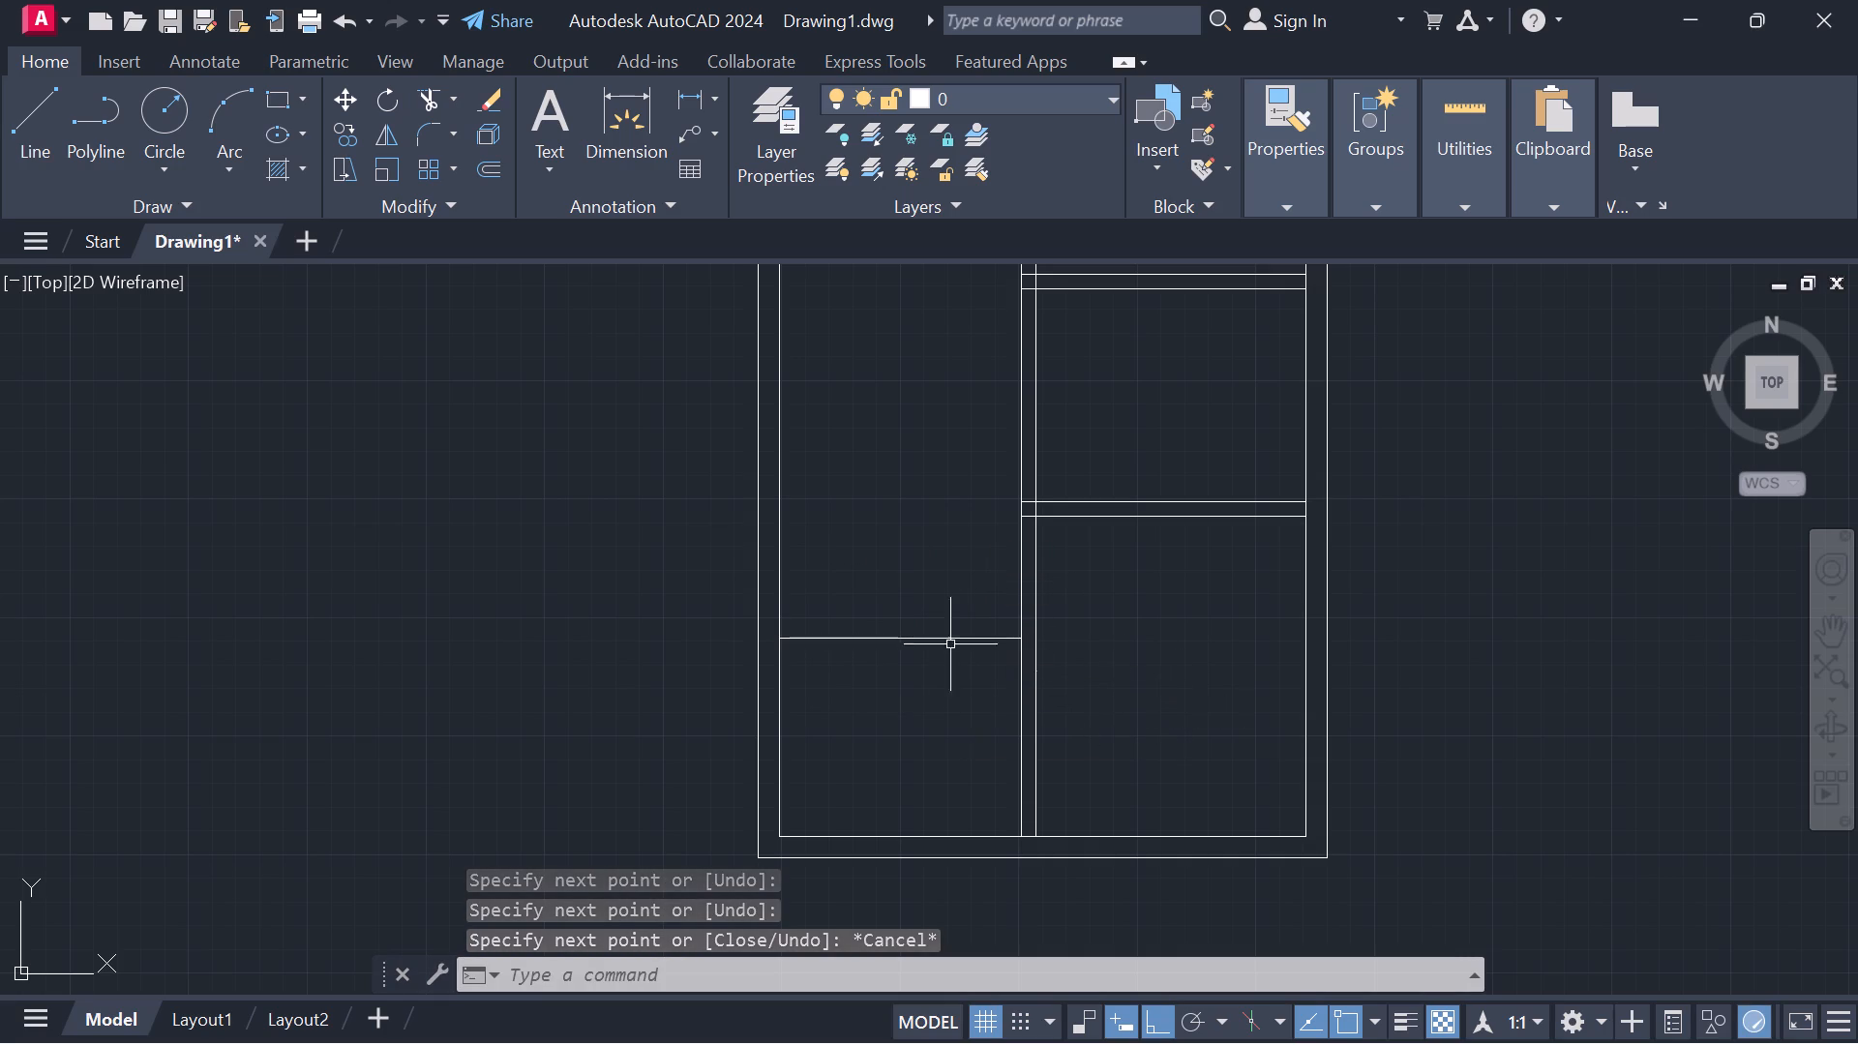
# Extend the new horizontal line in the lower-left area to the right-hand line of the vertical partition.
pyautogui.write('EX')
pyautogui.press('space')
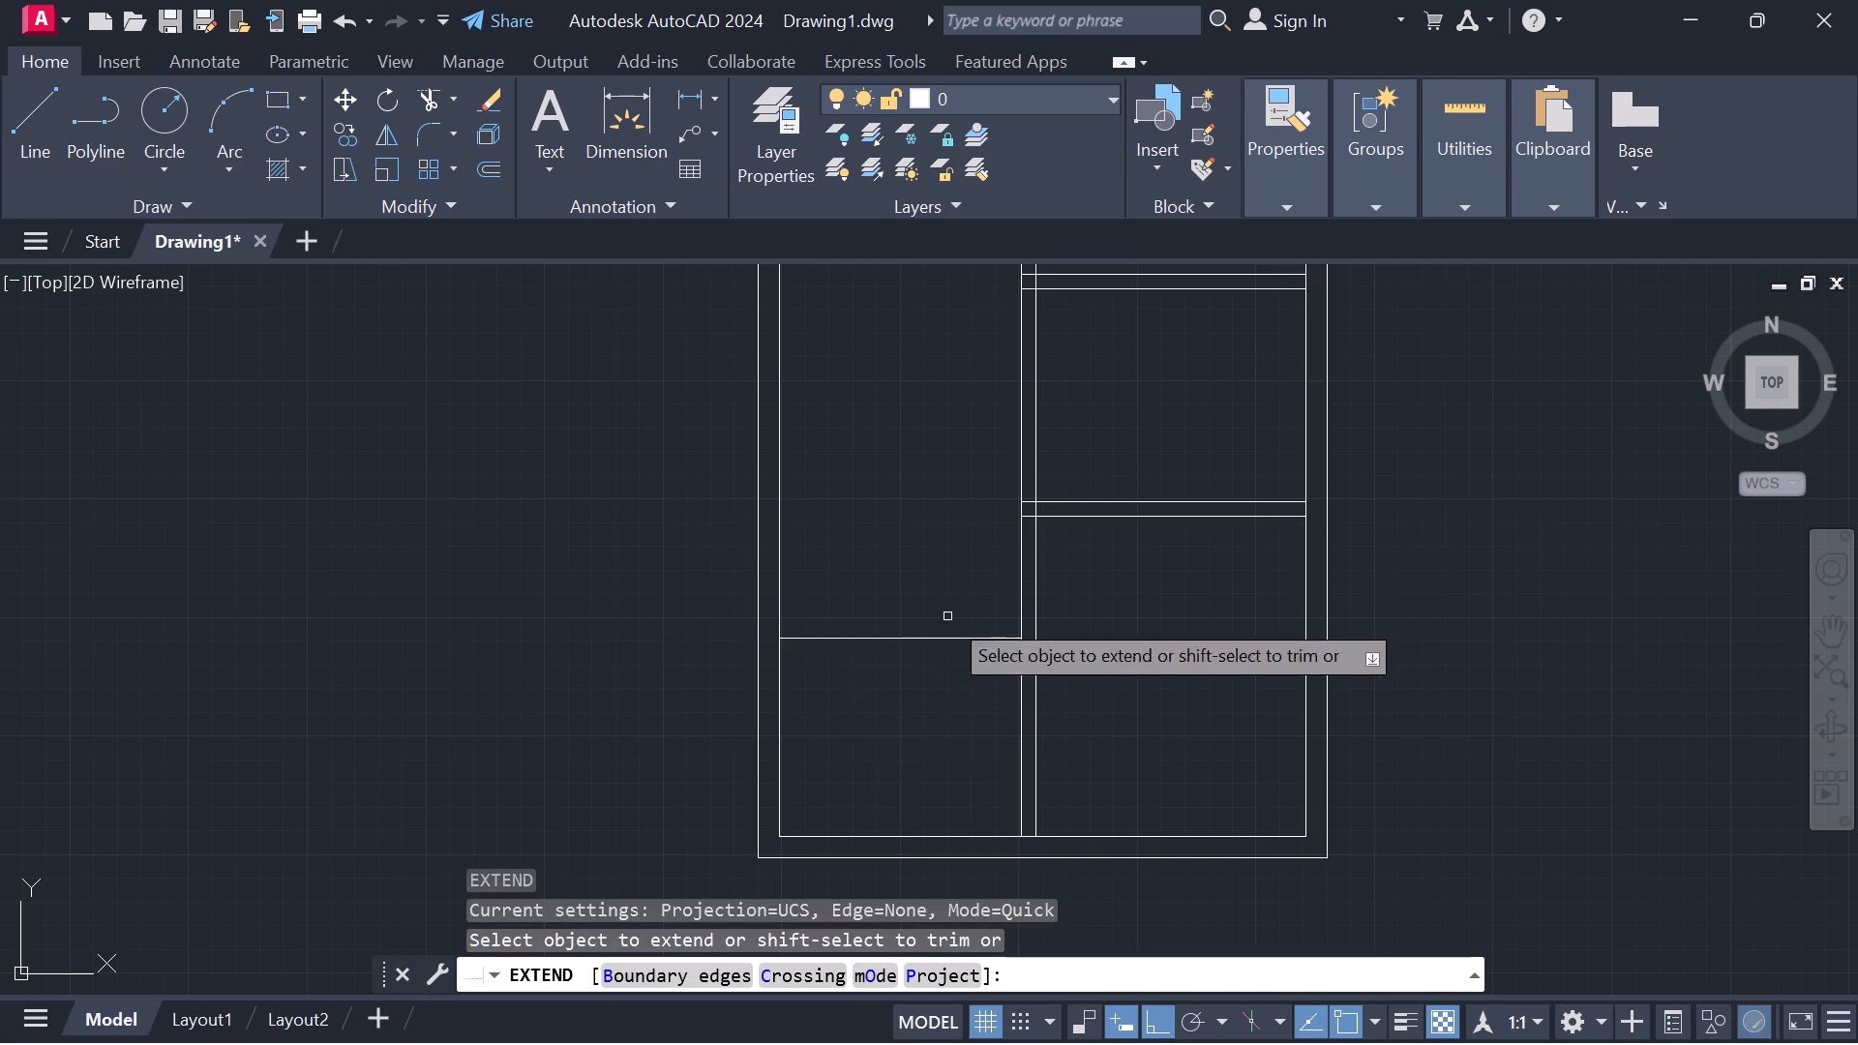
pyautogui.click(988, 639)
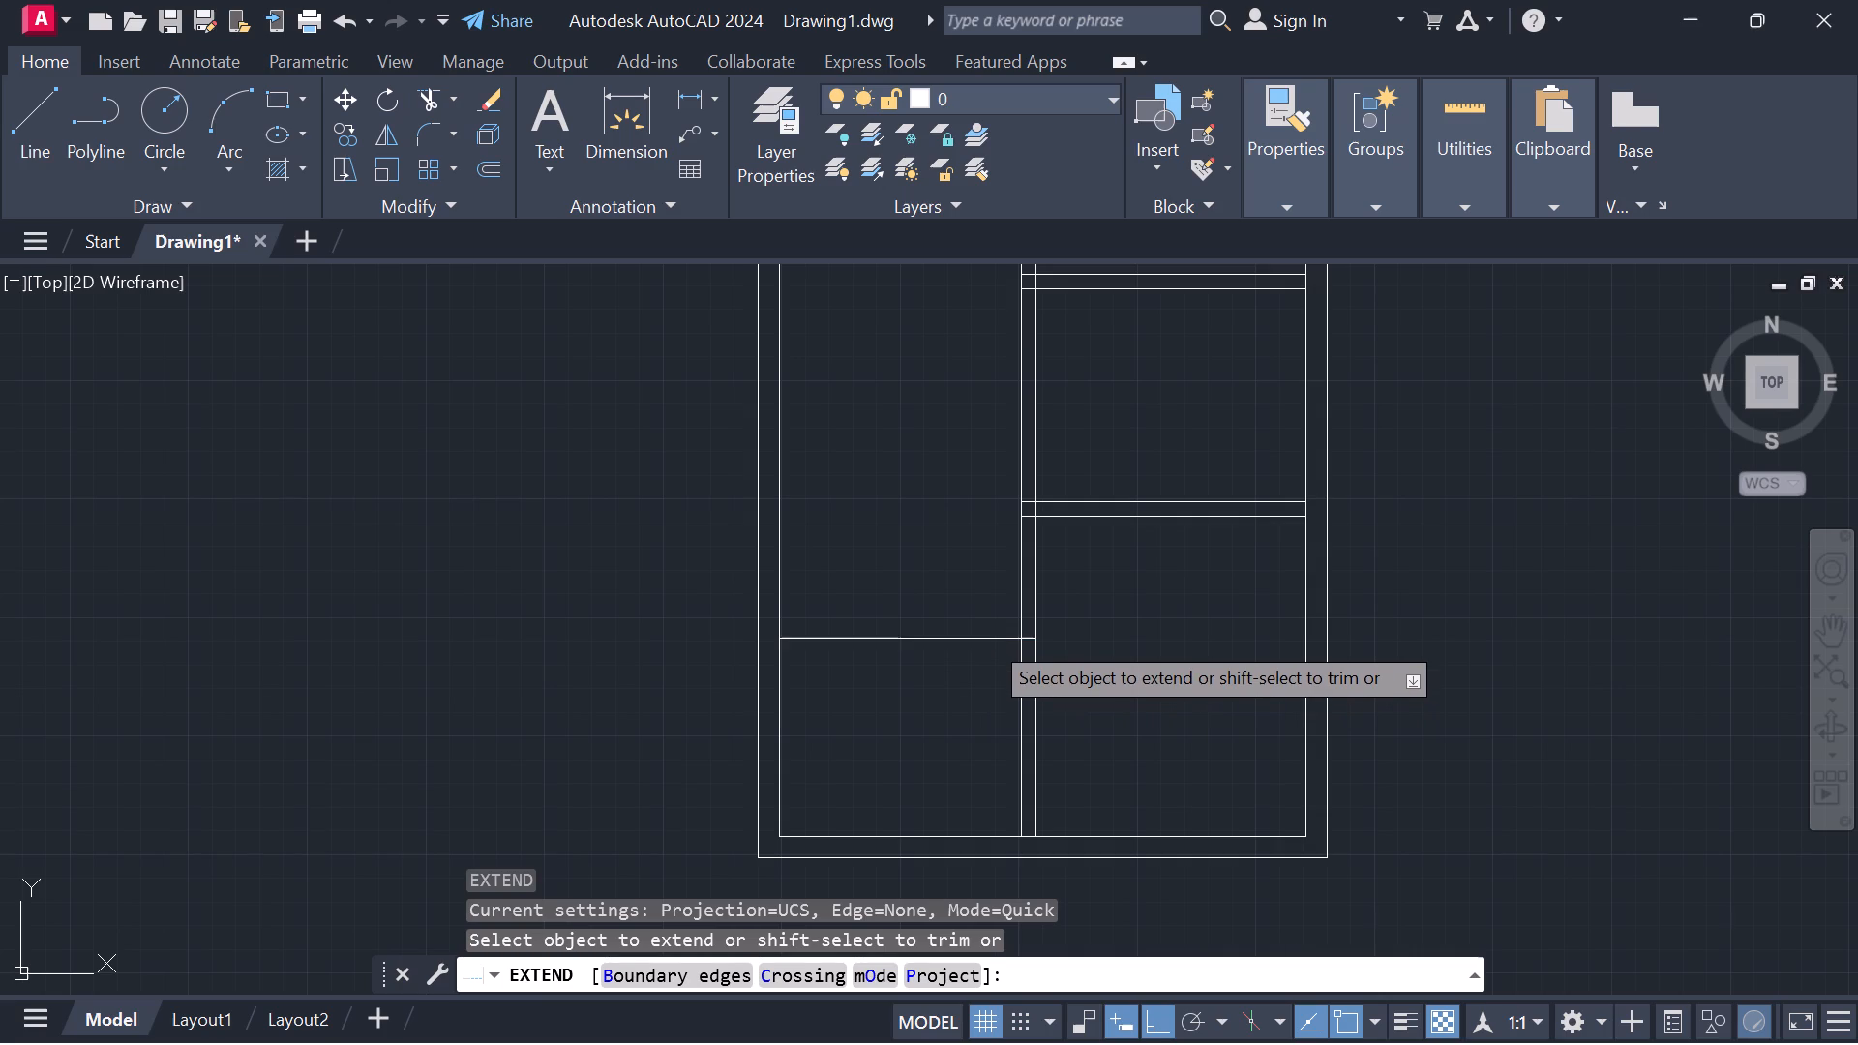
pyautogui.press('Escape')
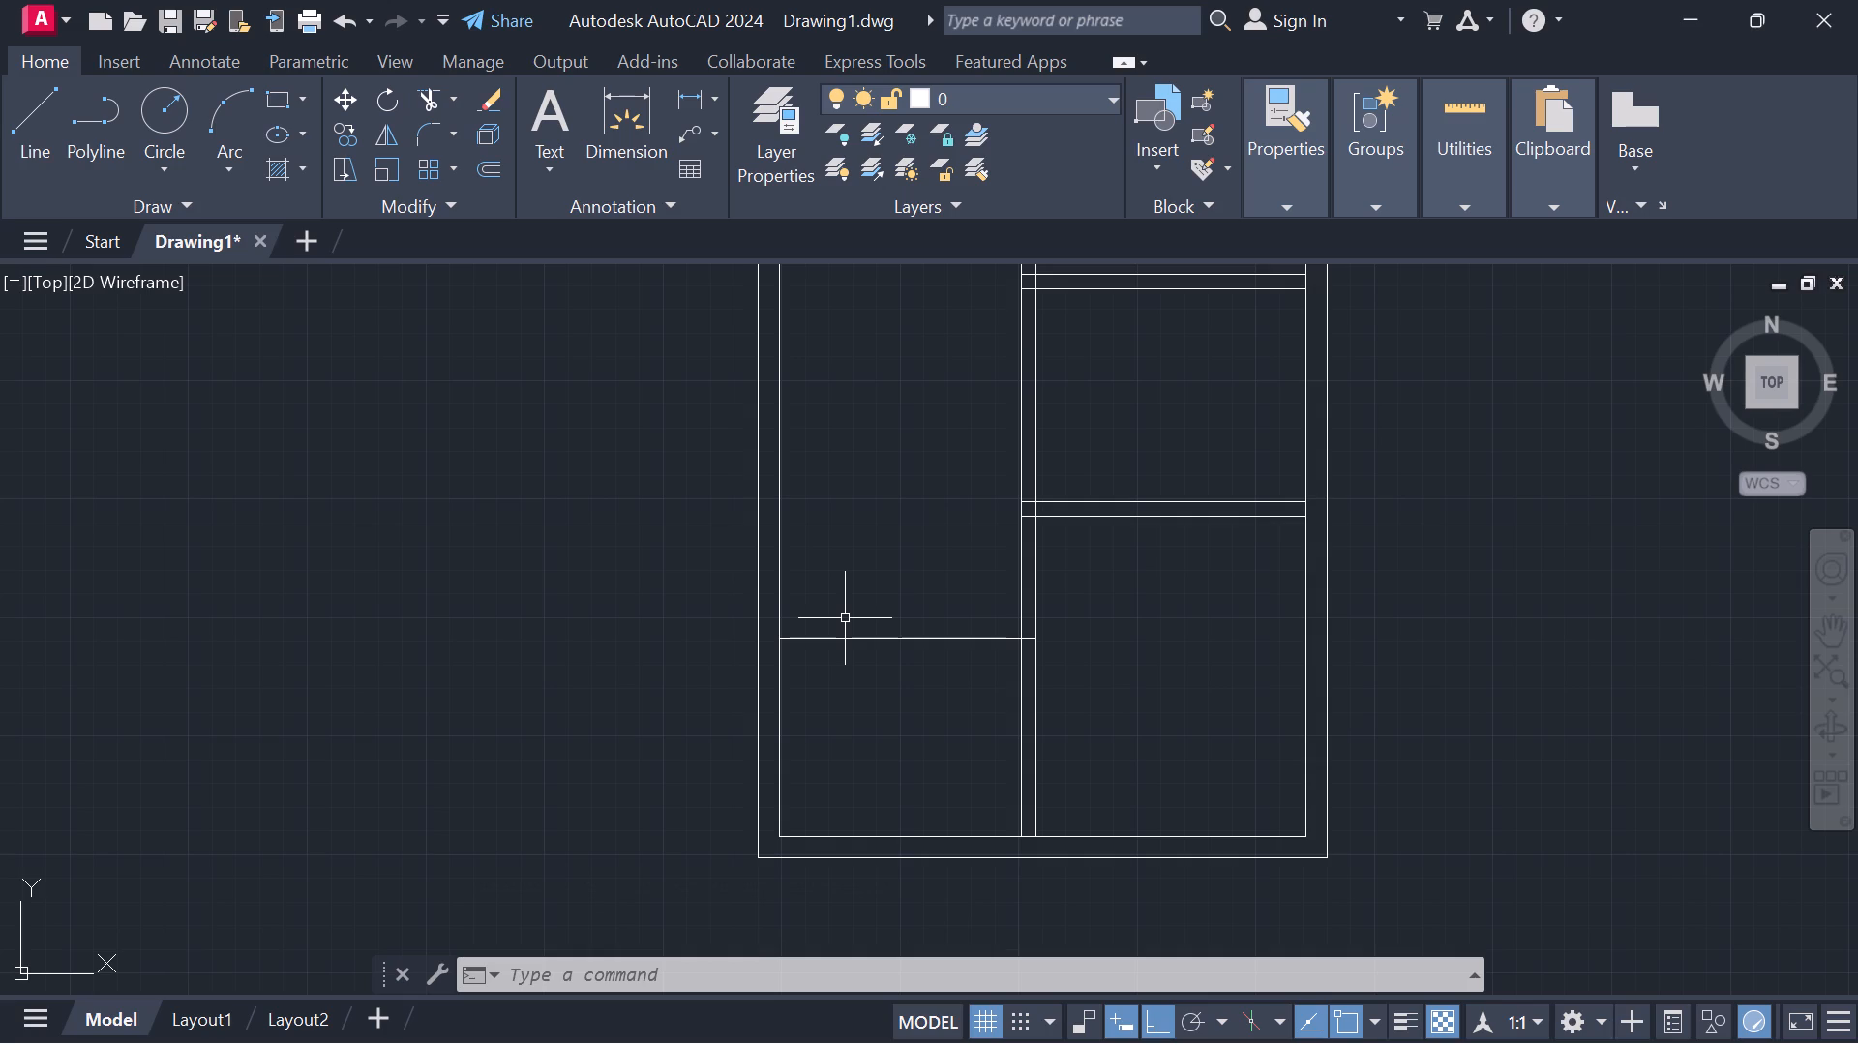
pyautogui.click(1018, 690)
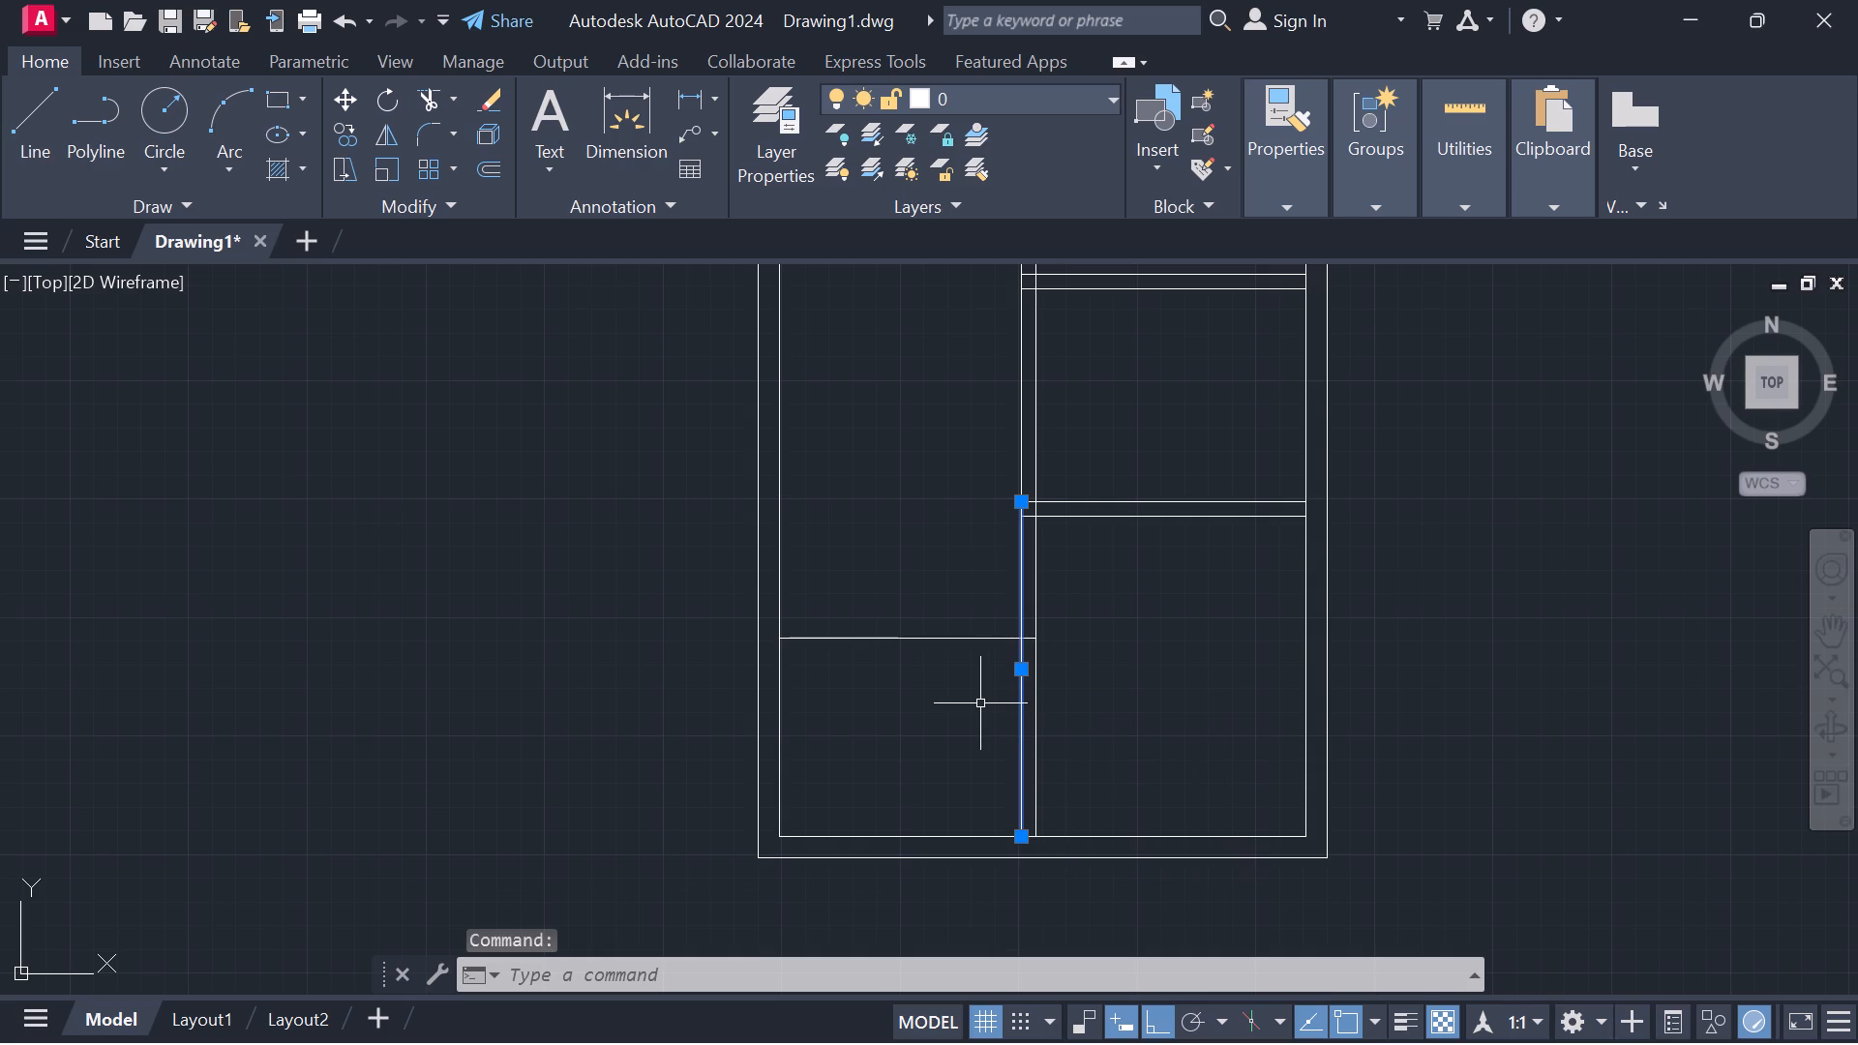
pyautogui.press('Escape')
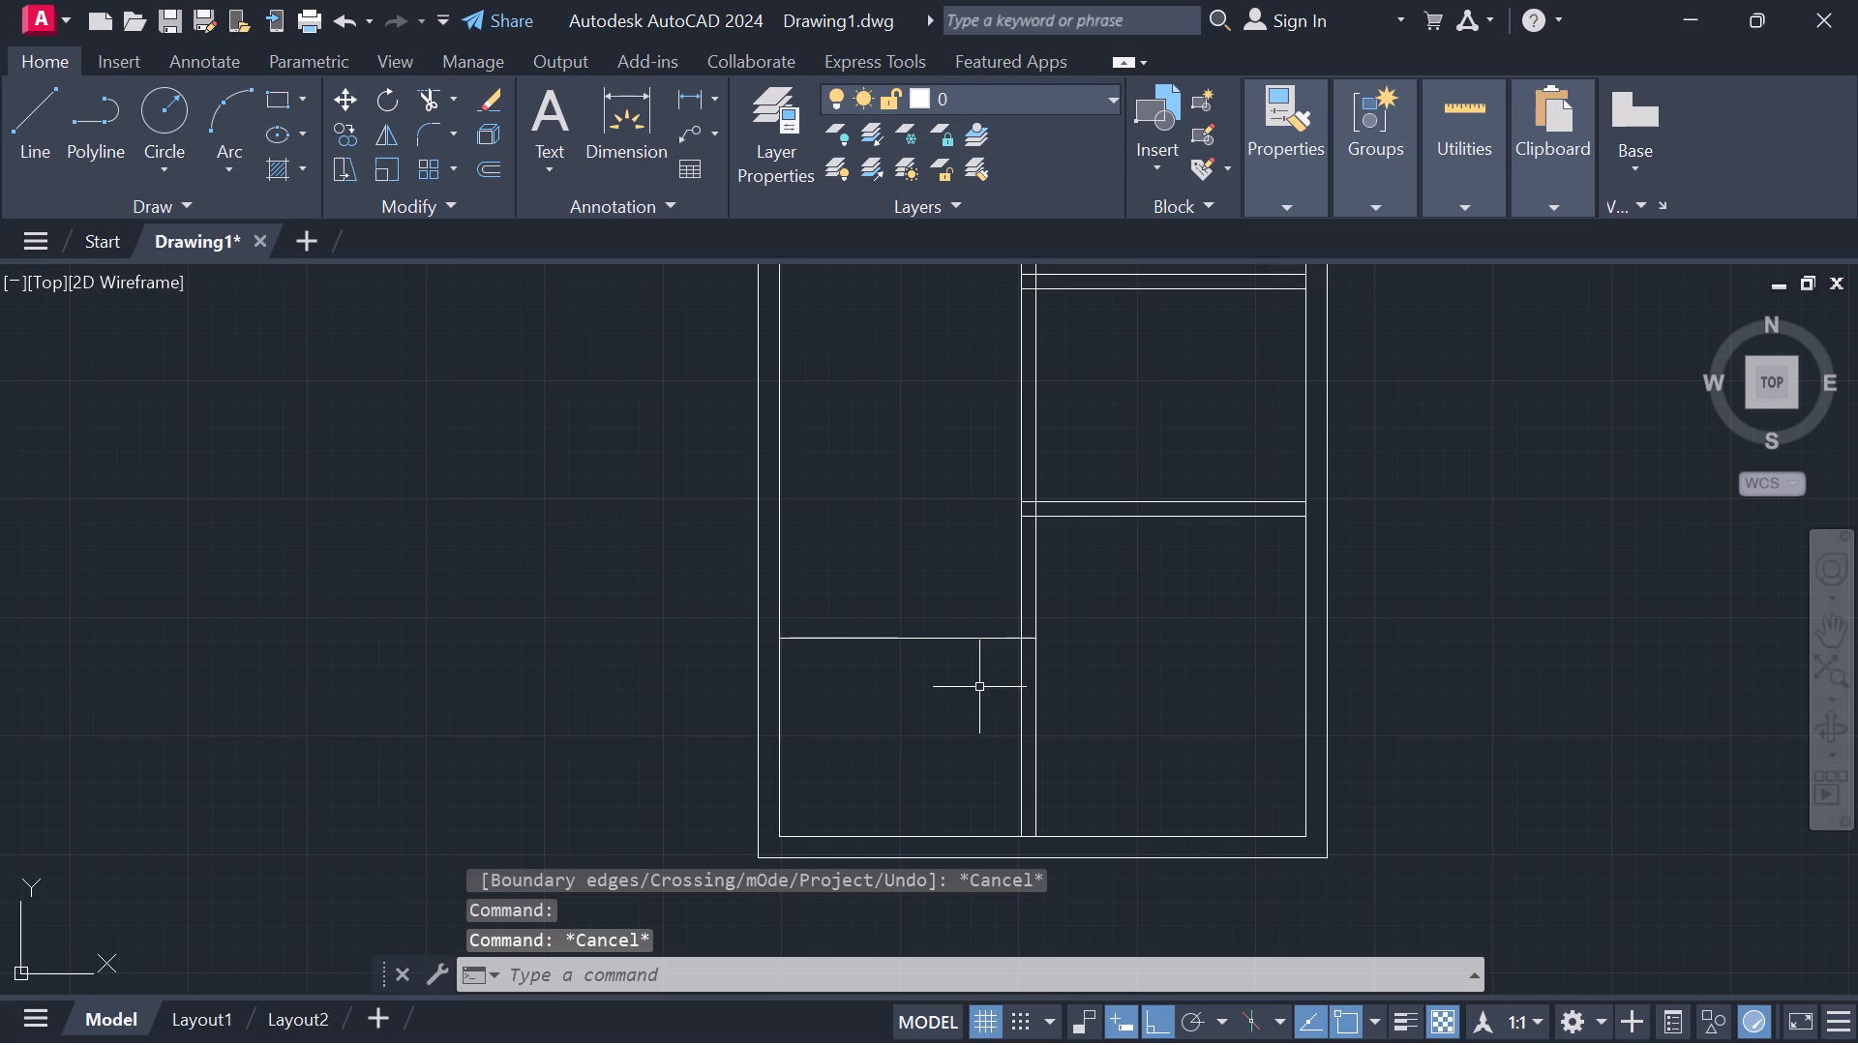
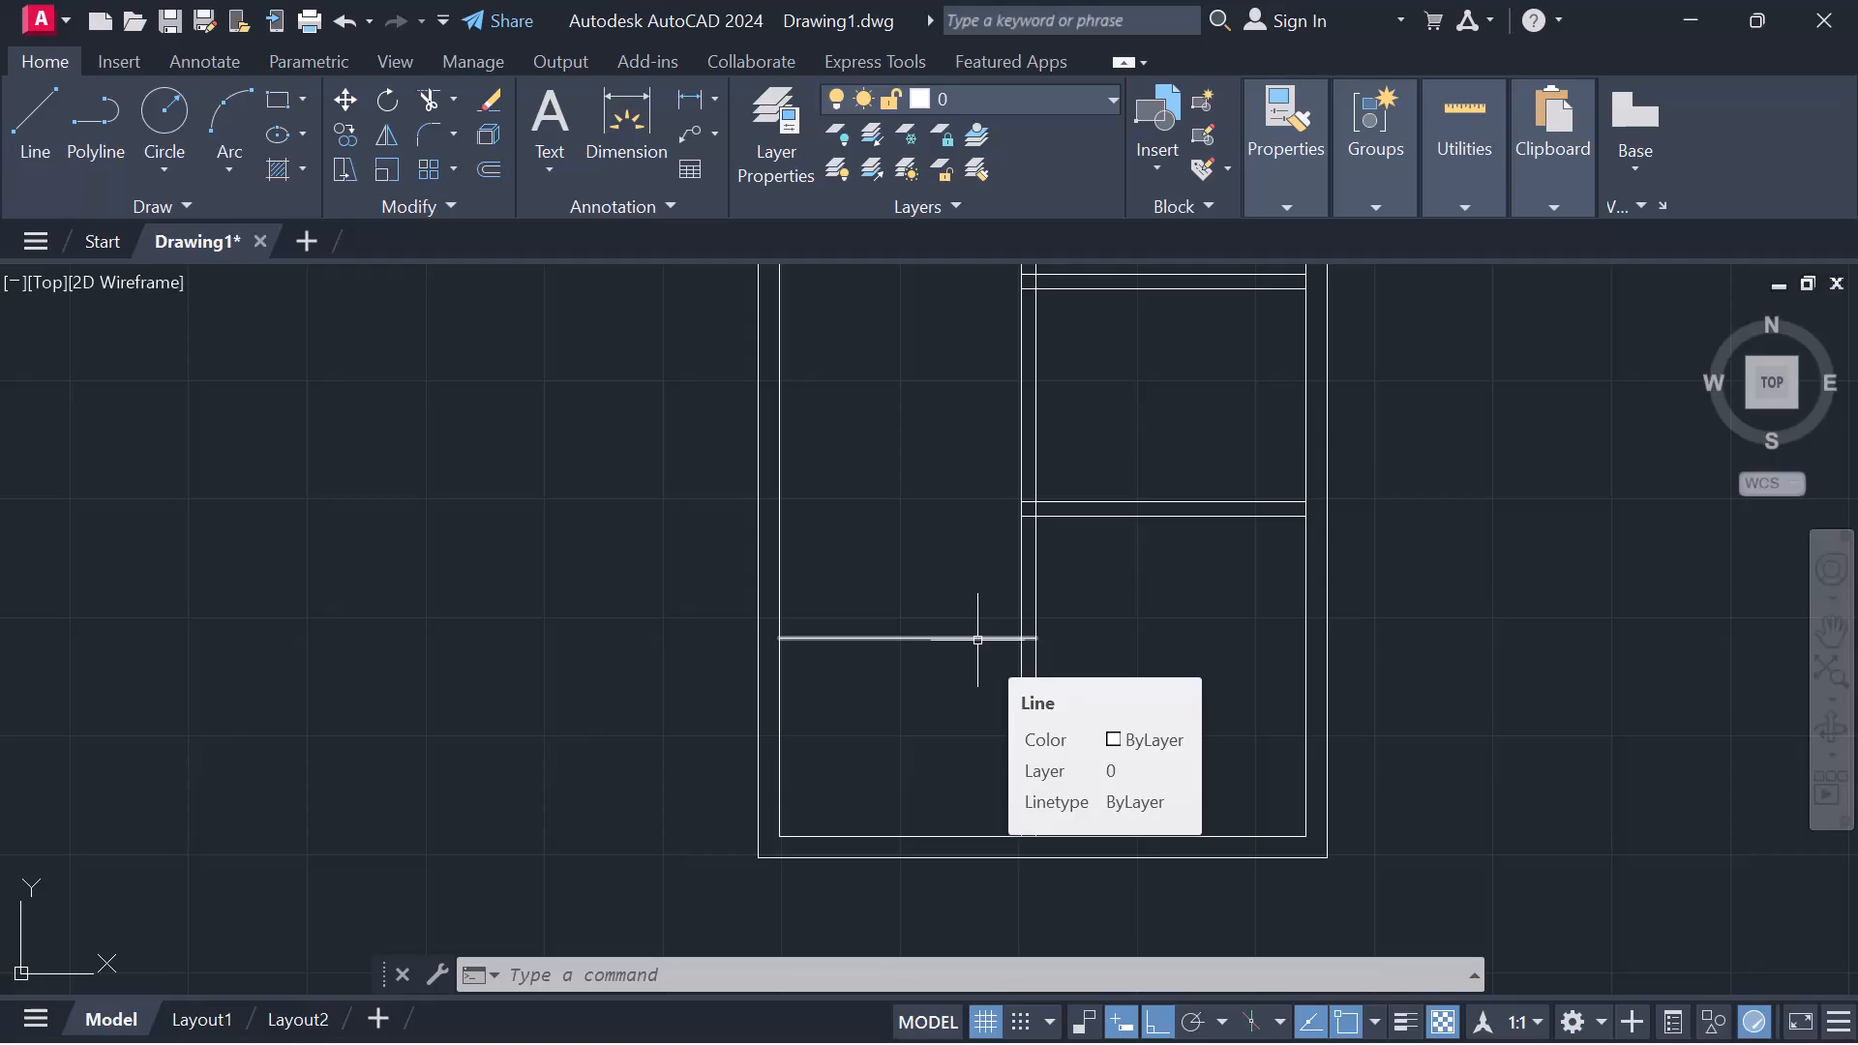
# Offset the horizontal line in the lower-left area 6" upward to form a partition.
pyautogui.scroll(-1, 977, 635)
pyautogui.scroll(3, 977, 635)
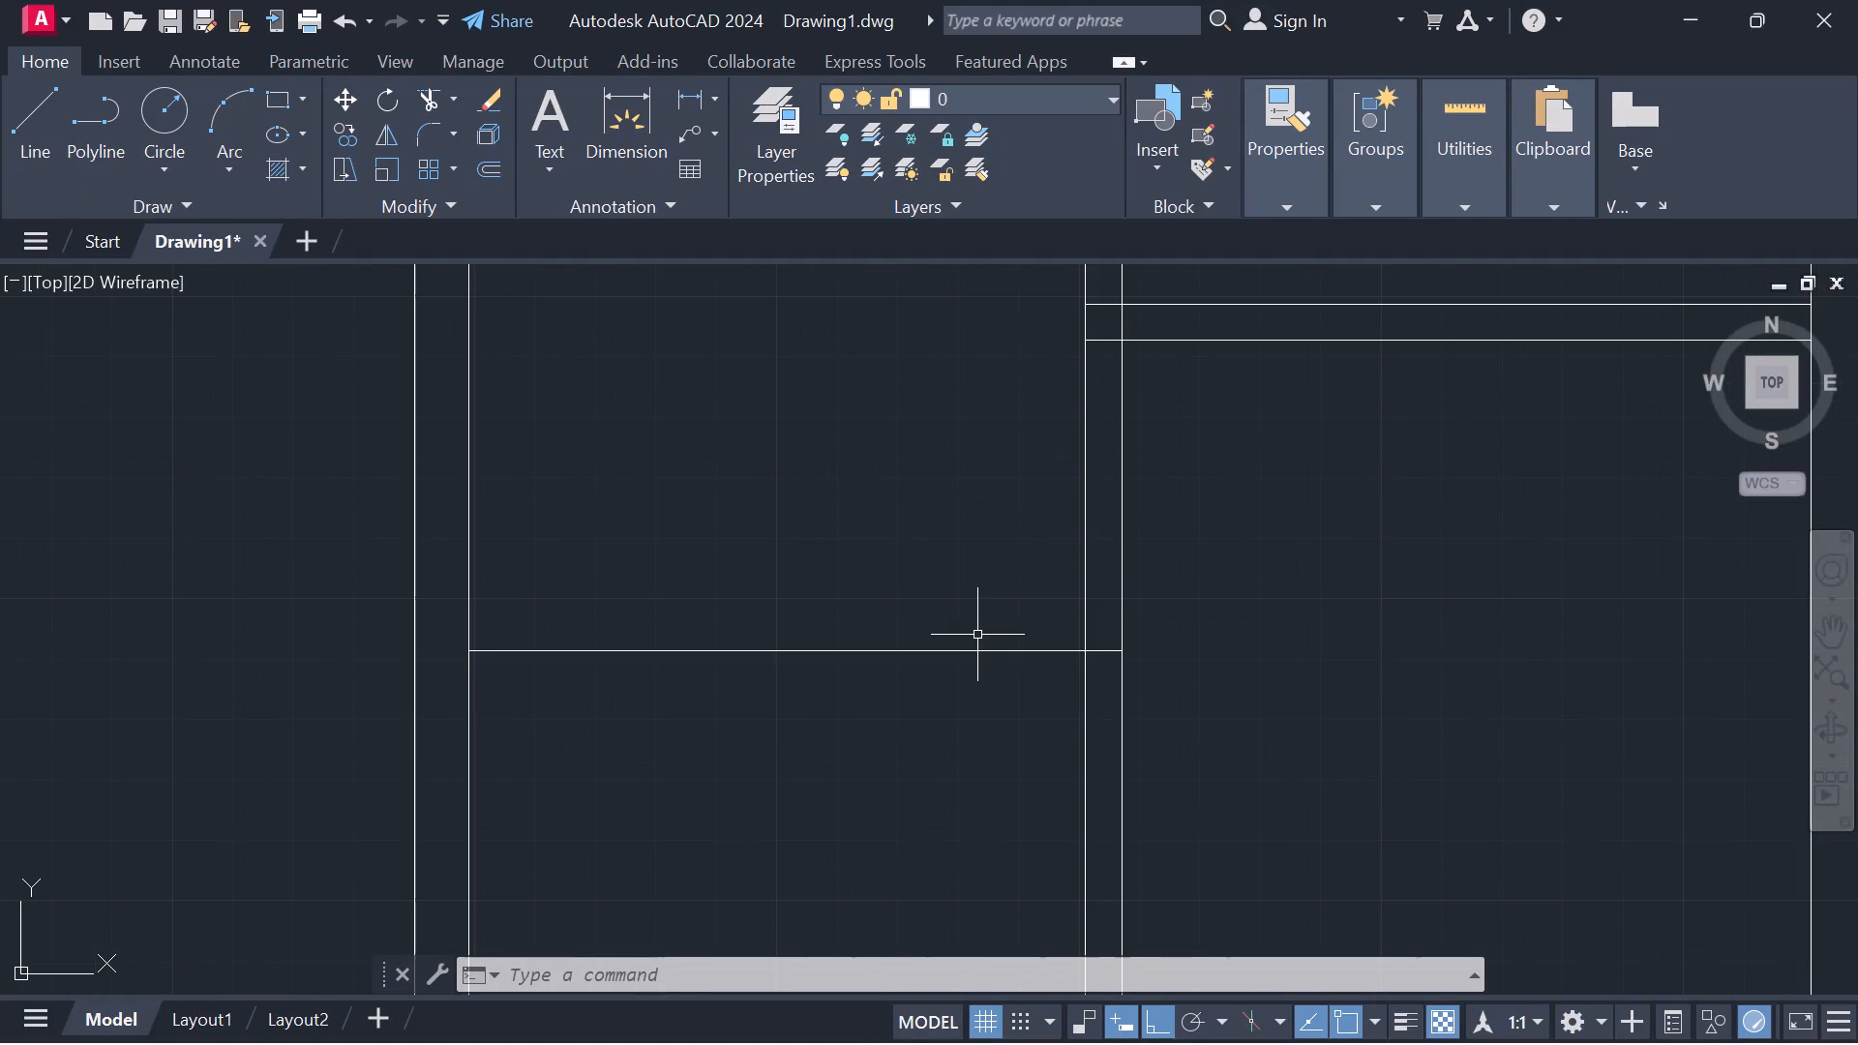
pyautogui.scroll(-1, 955, 637)
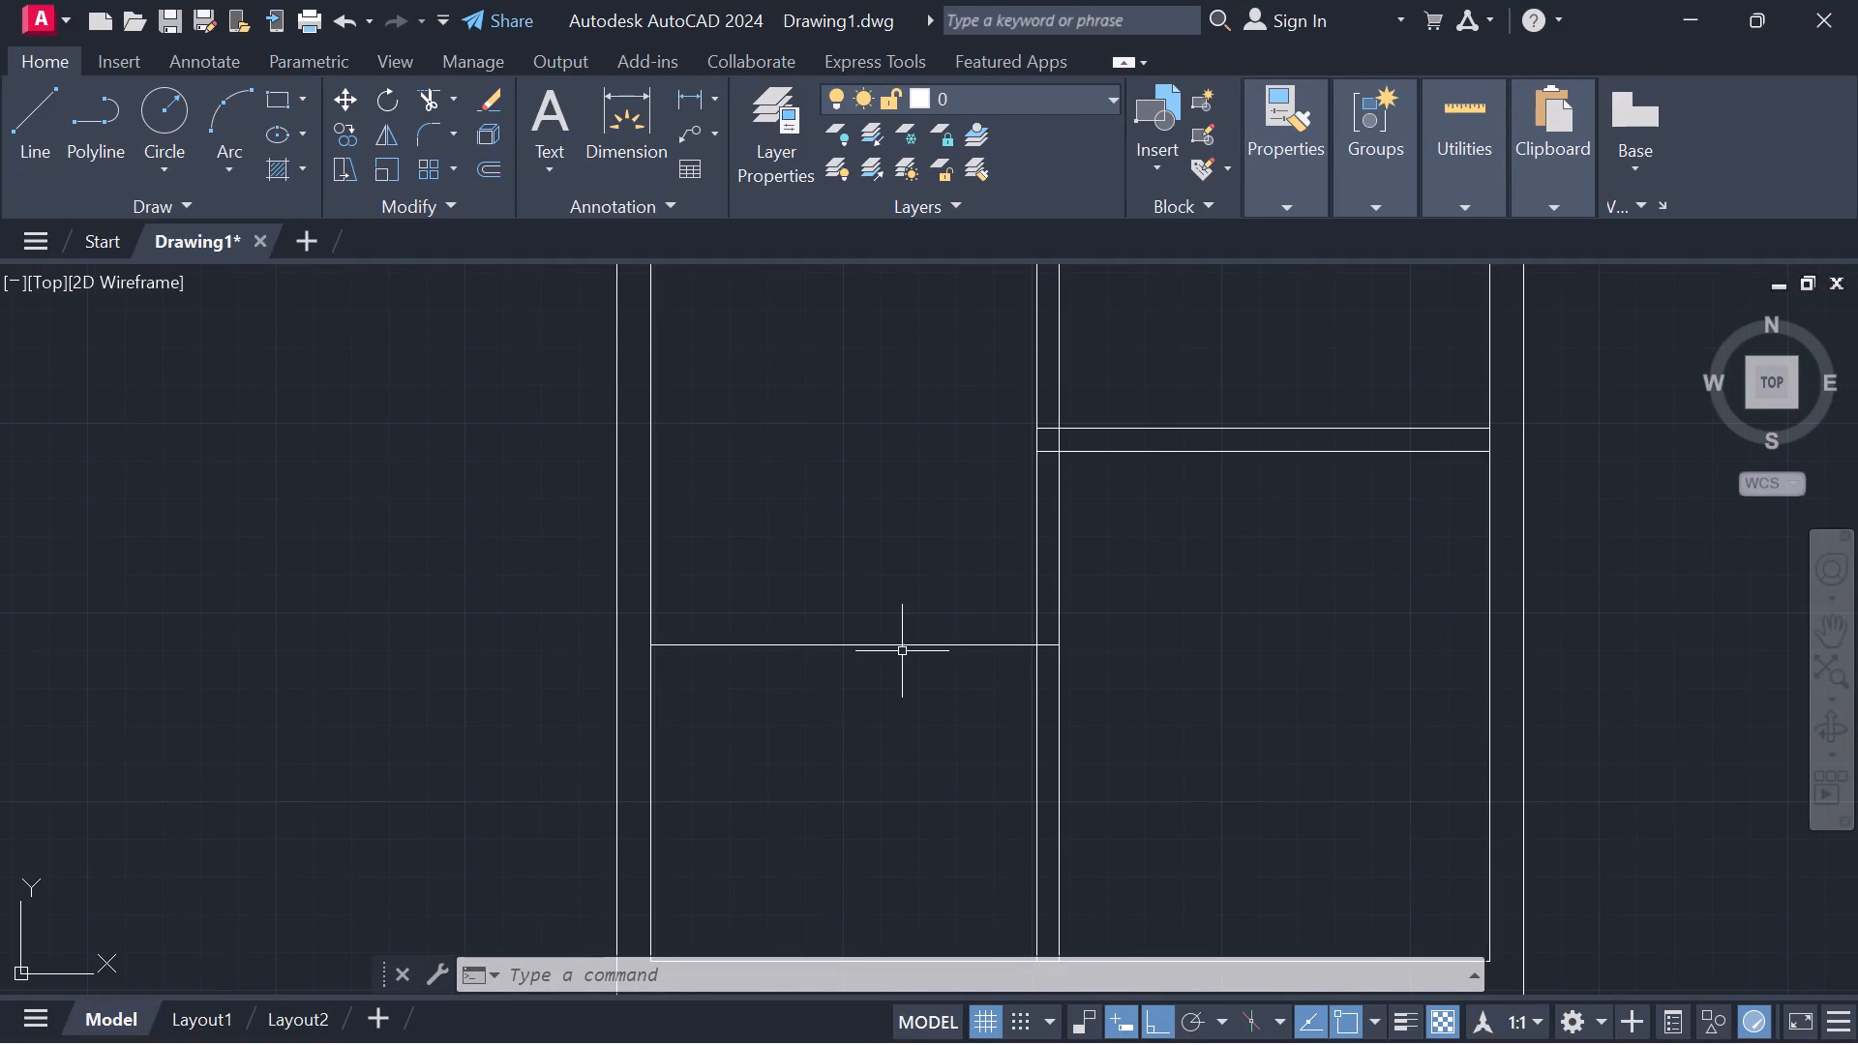
pyautogui.click(907, 643)
pyautogui.click(495, 168)
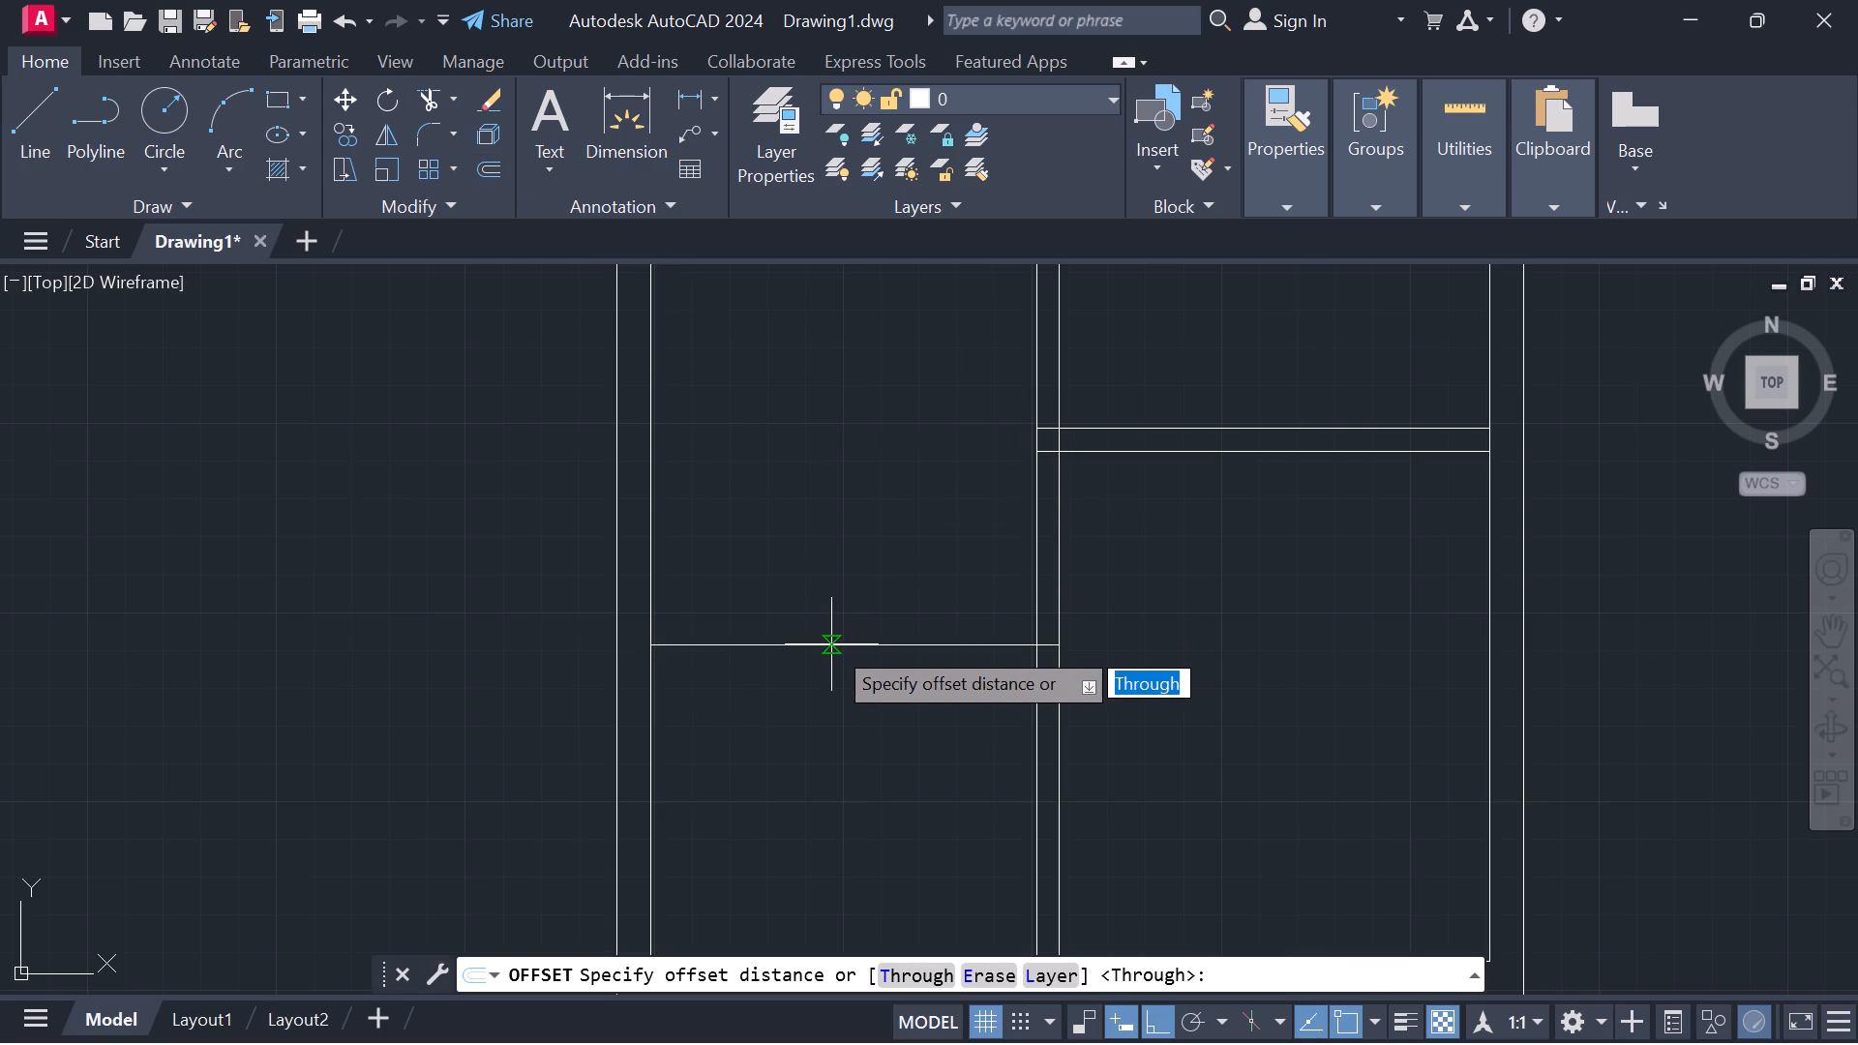
pyautogui.moveTo(767, 645); pyautogui.dragTo(884, 651)
pyautogui.click(895, 647)
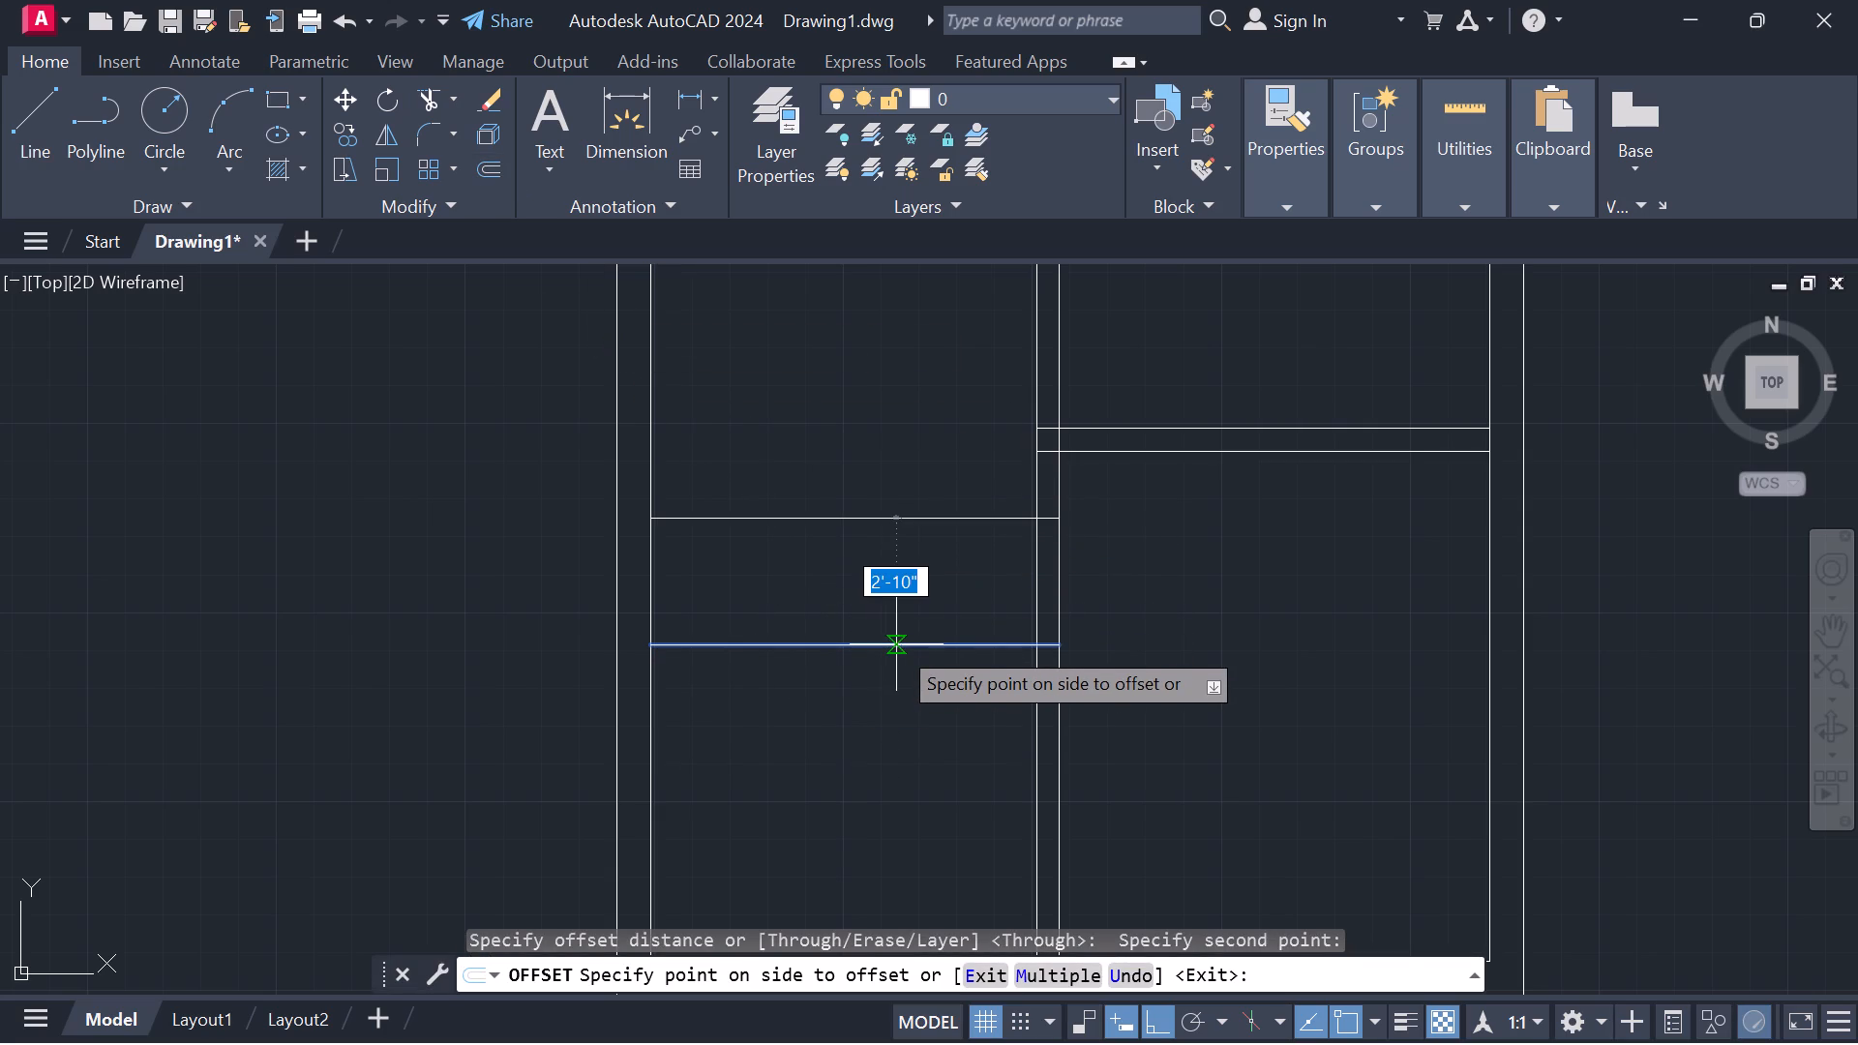
pyautogui.press('6')
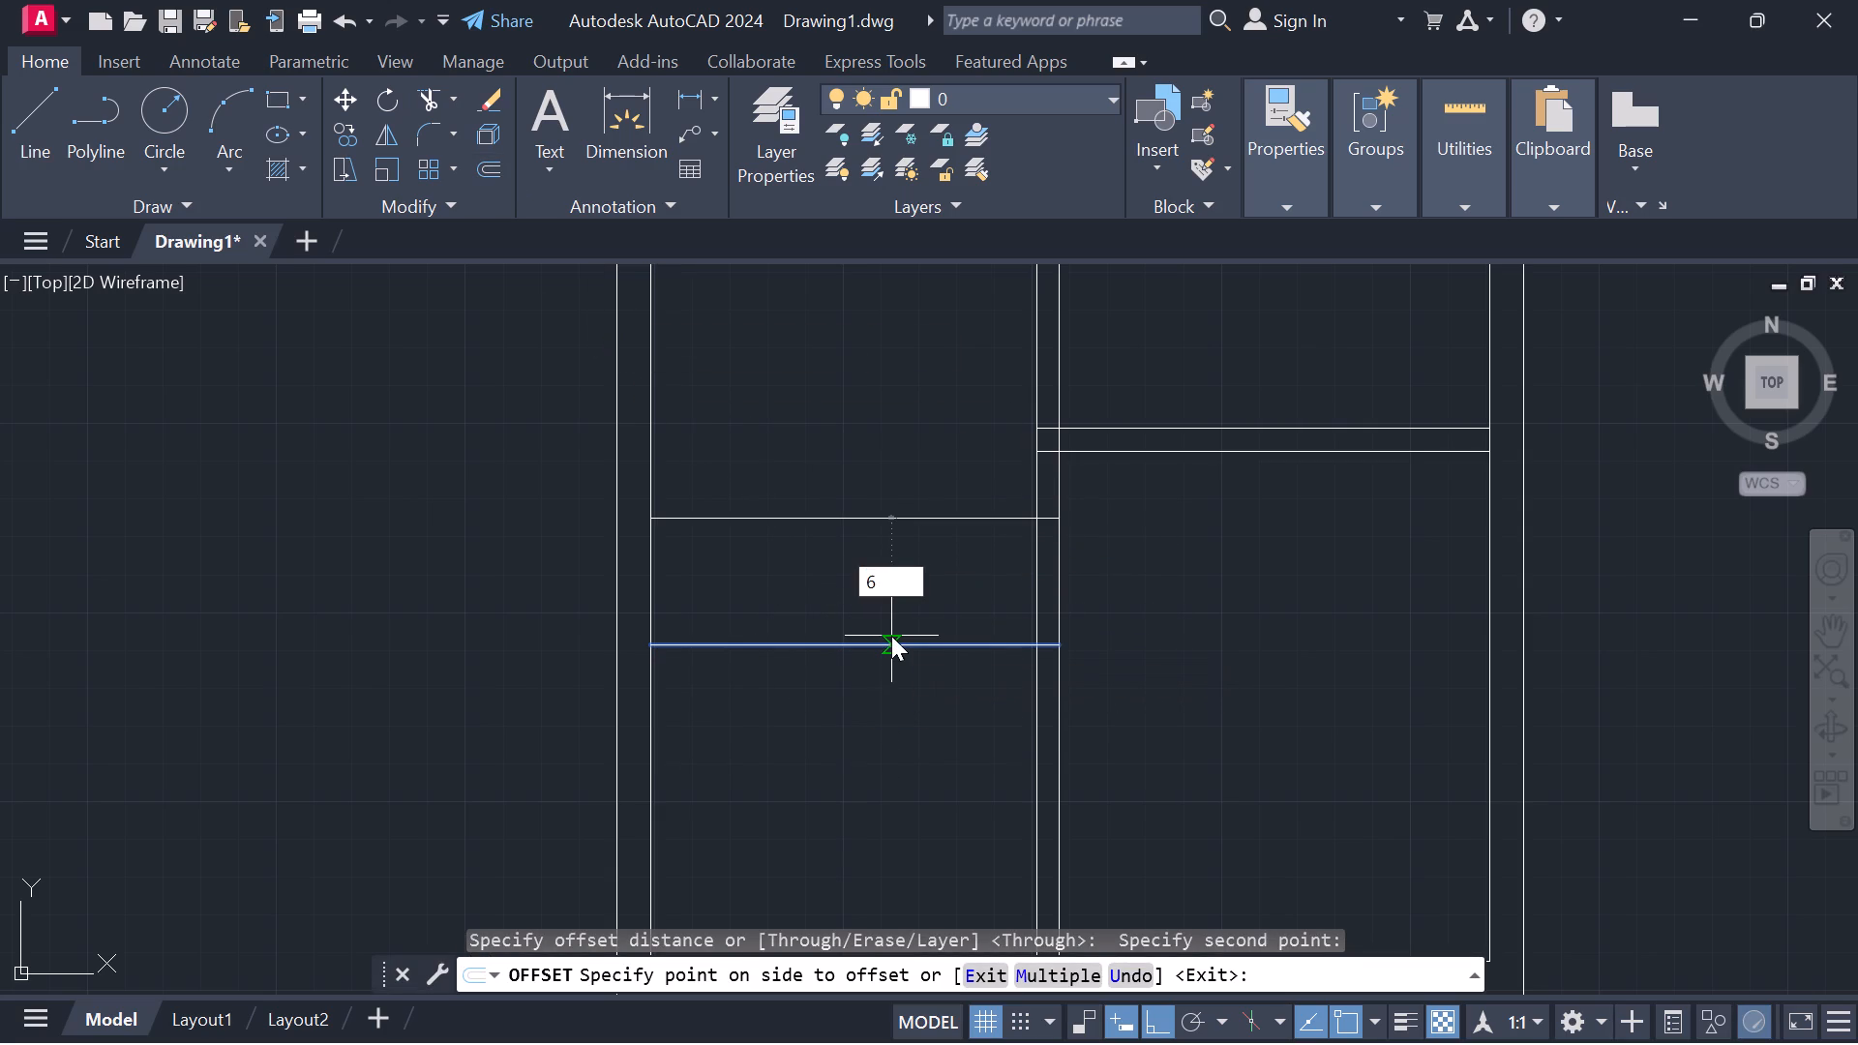
pyautogui.hotkey('shift', '"')
pyautogui.press('Return')
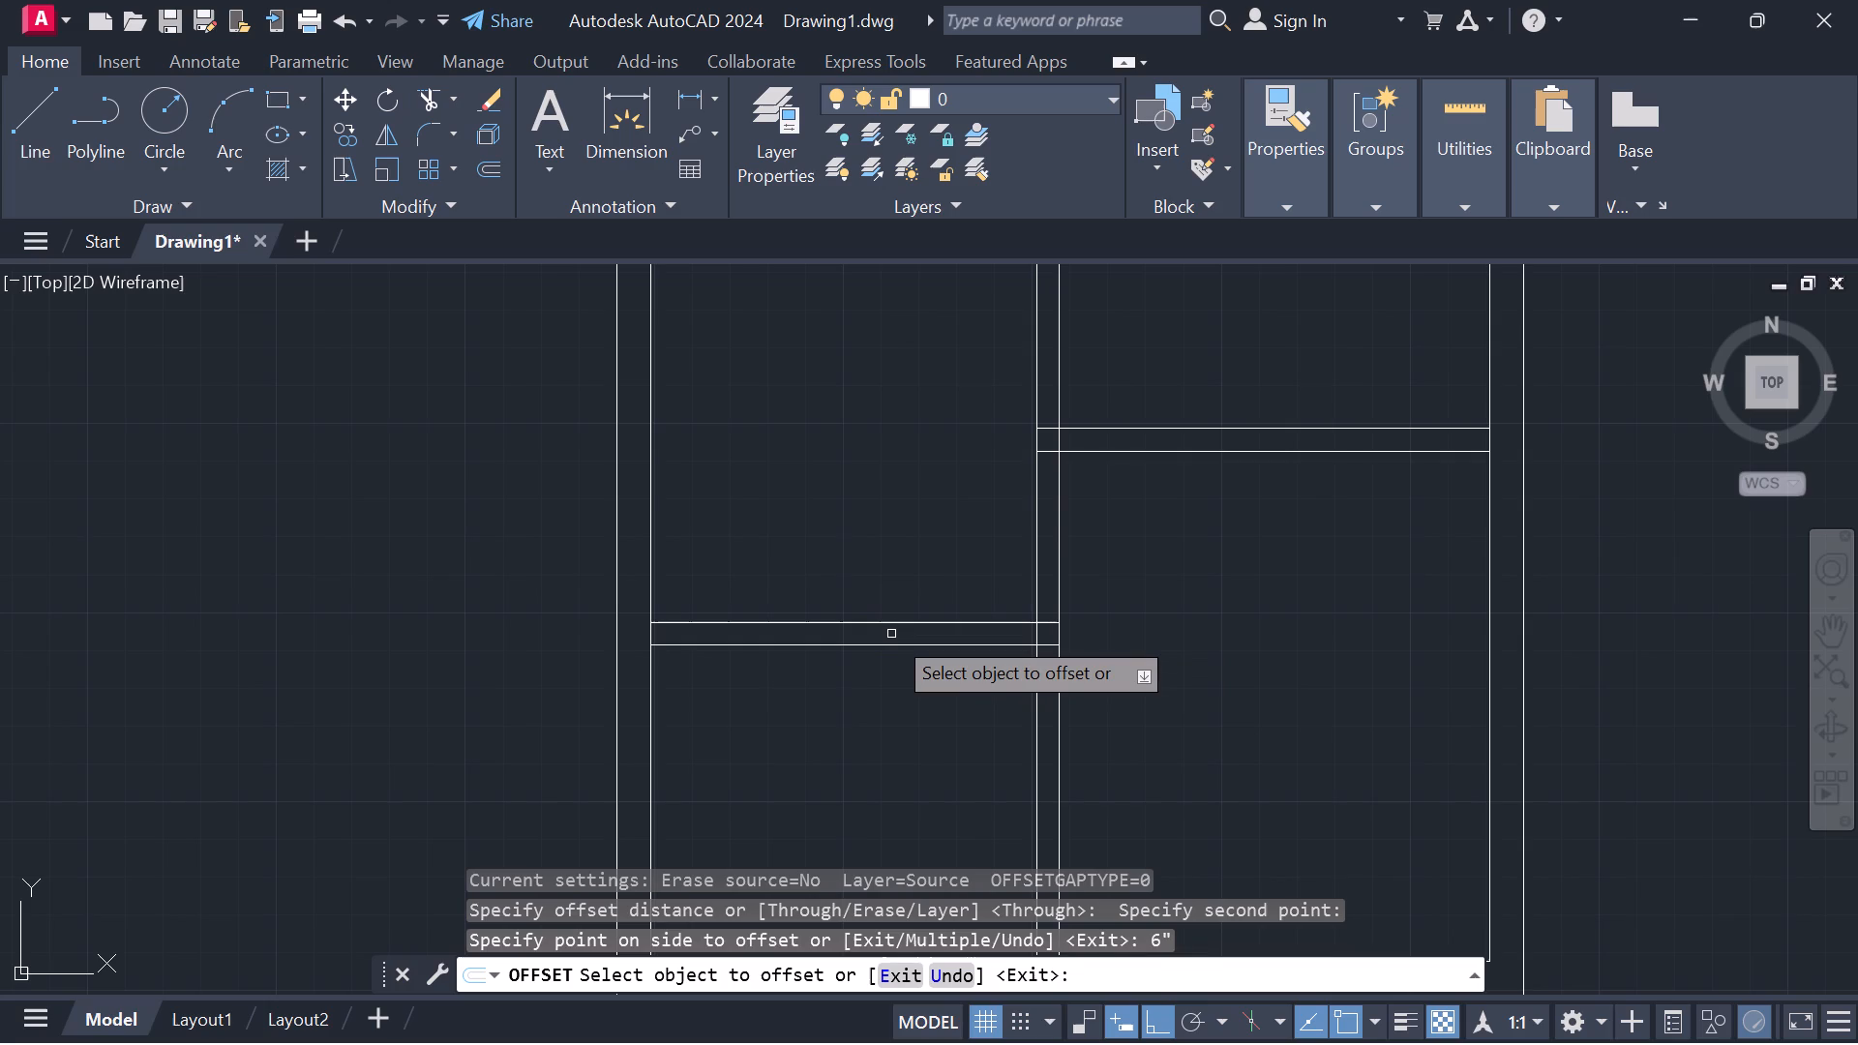
pyautogui.press('Escape')
# Draw a line 7'6" up the left inner wall from the upper line of the lower-left partition.
pyautogui.scroll(-1, 937, 626)
pyautogui.moveTo(918, 573); pyautogui.dragTo(954, 780, button='middle')
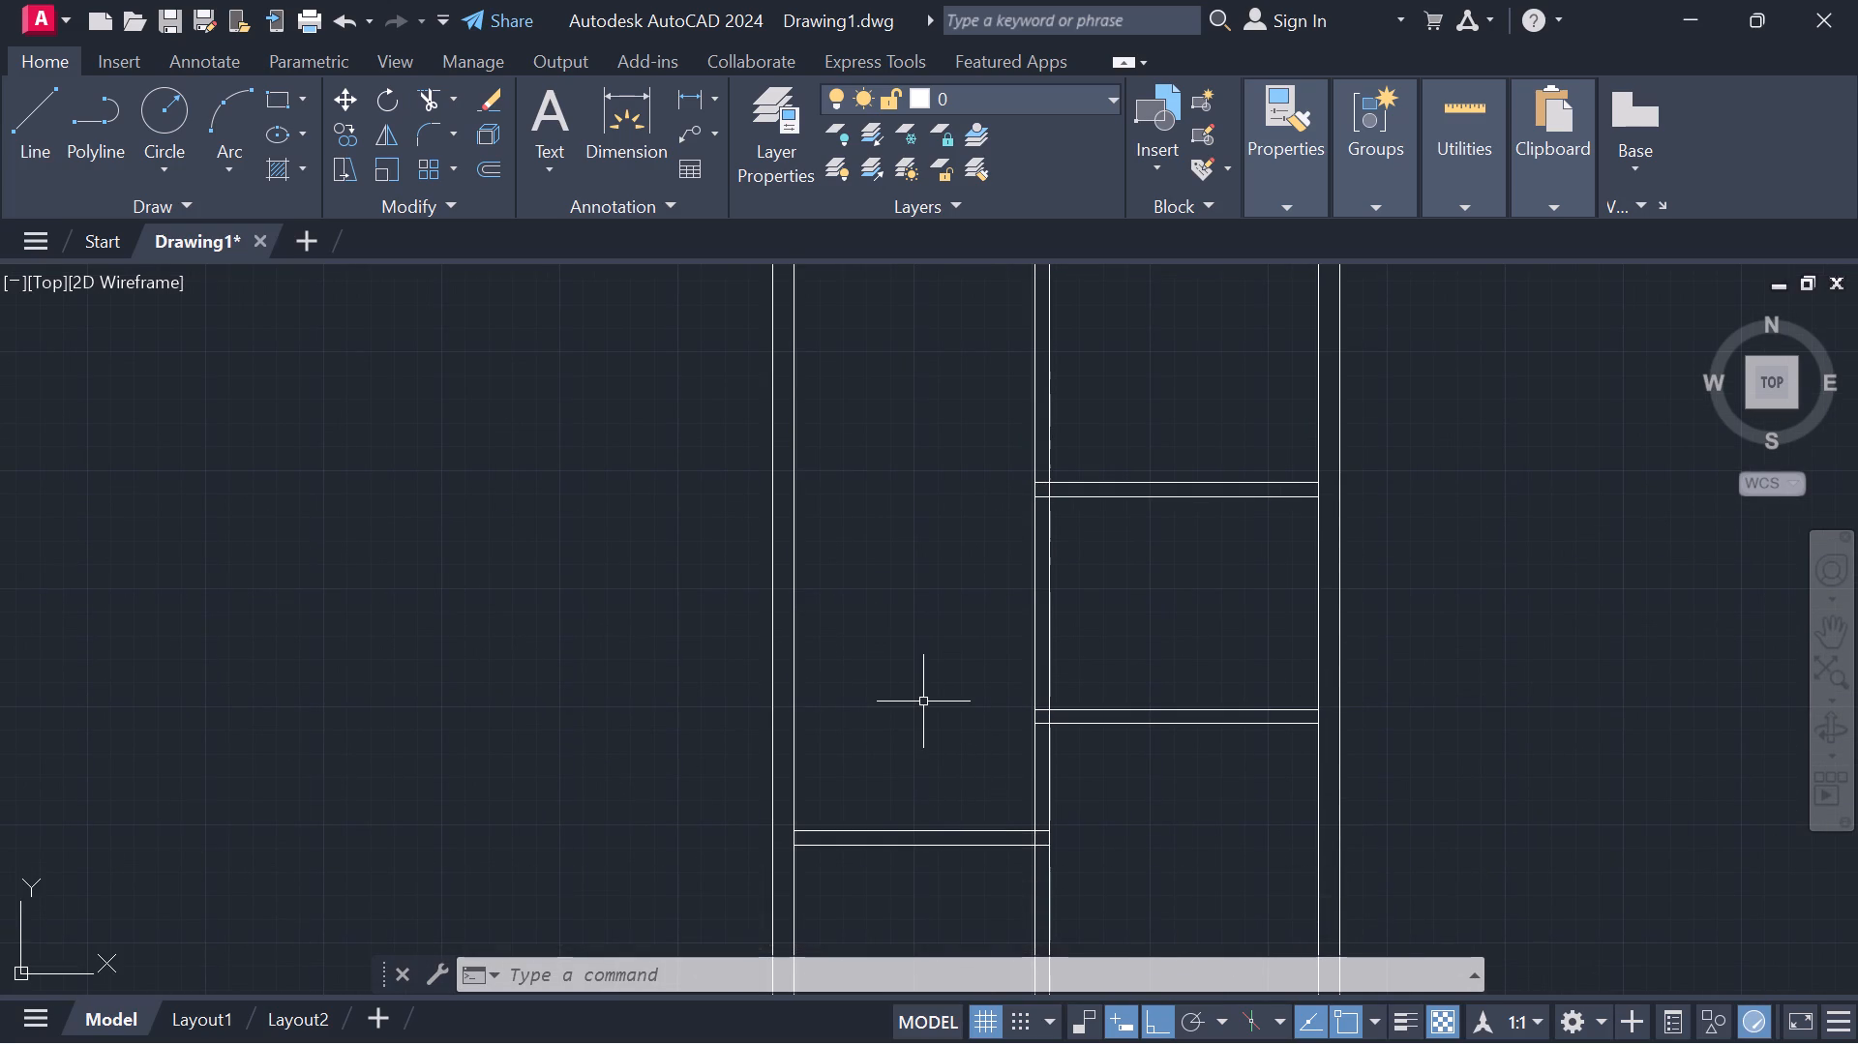
pyautogui.write('L')
pyautogui.press('space')
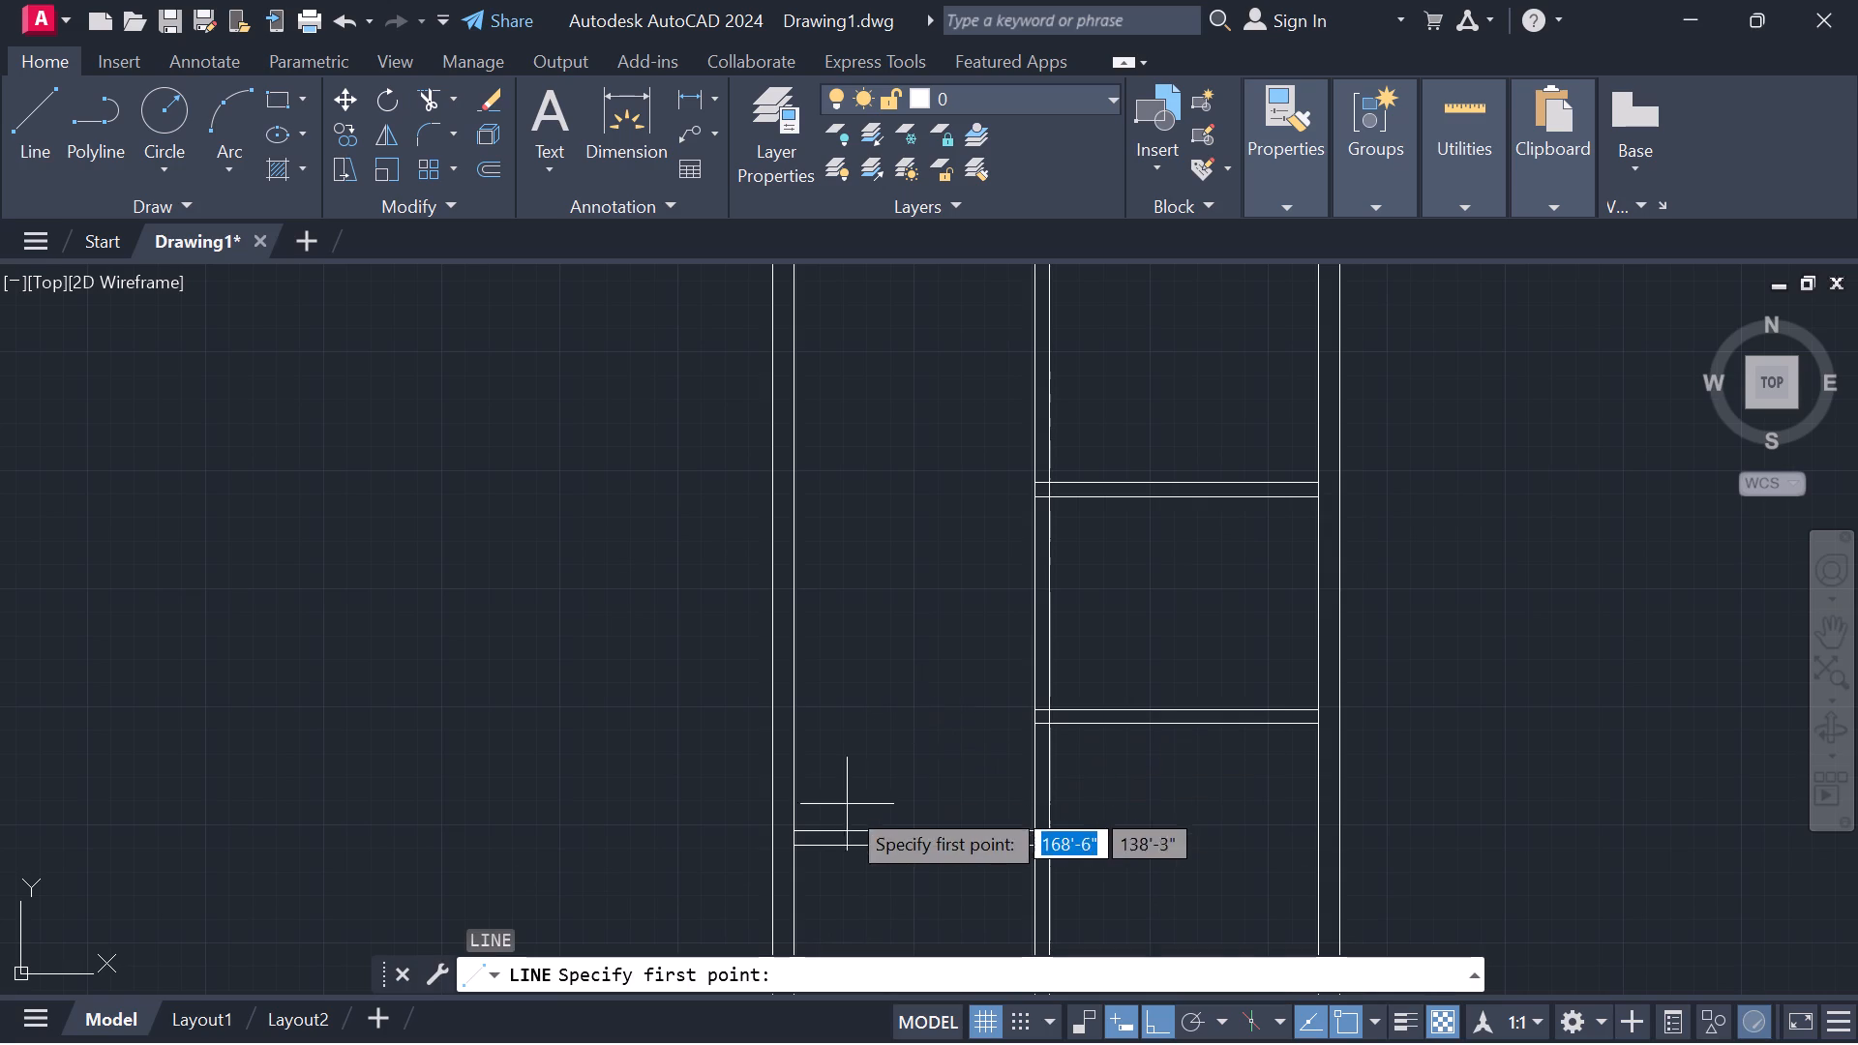
pyautogui.click(788, 835)
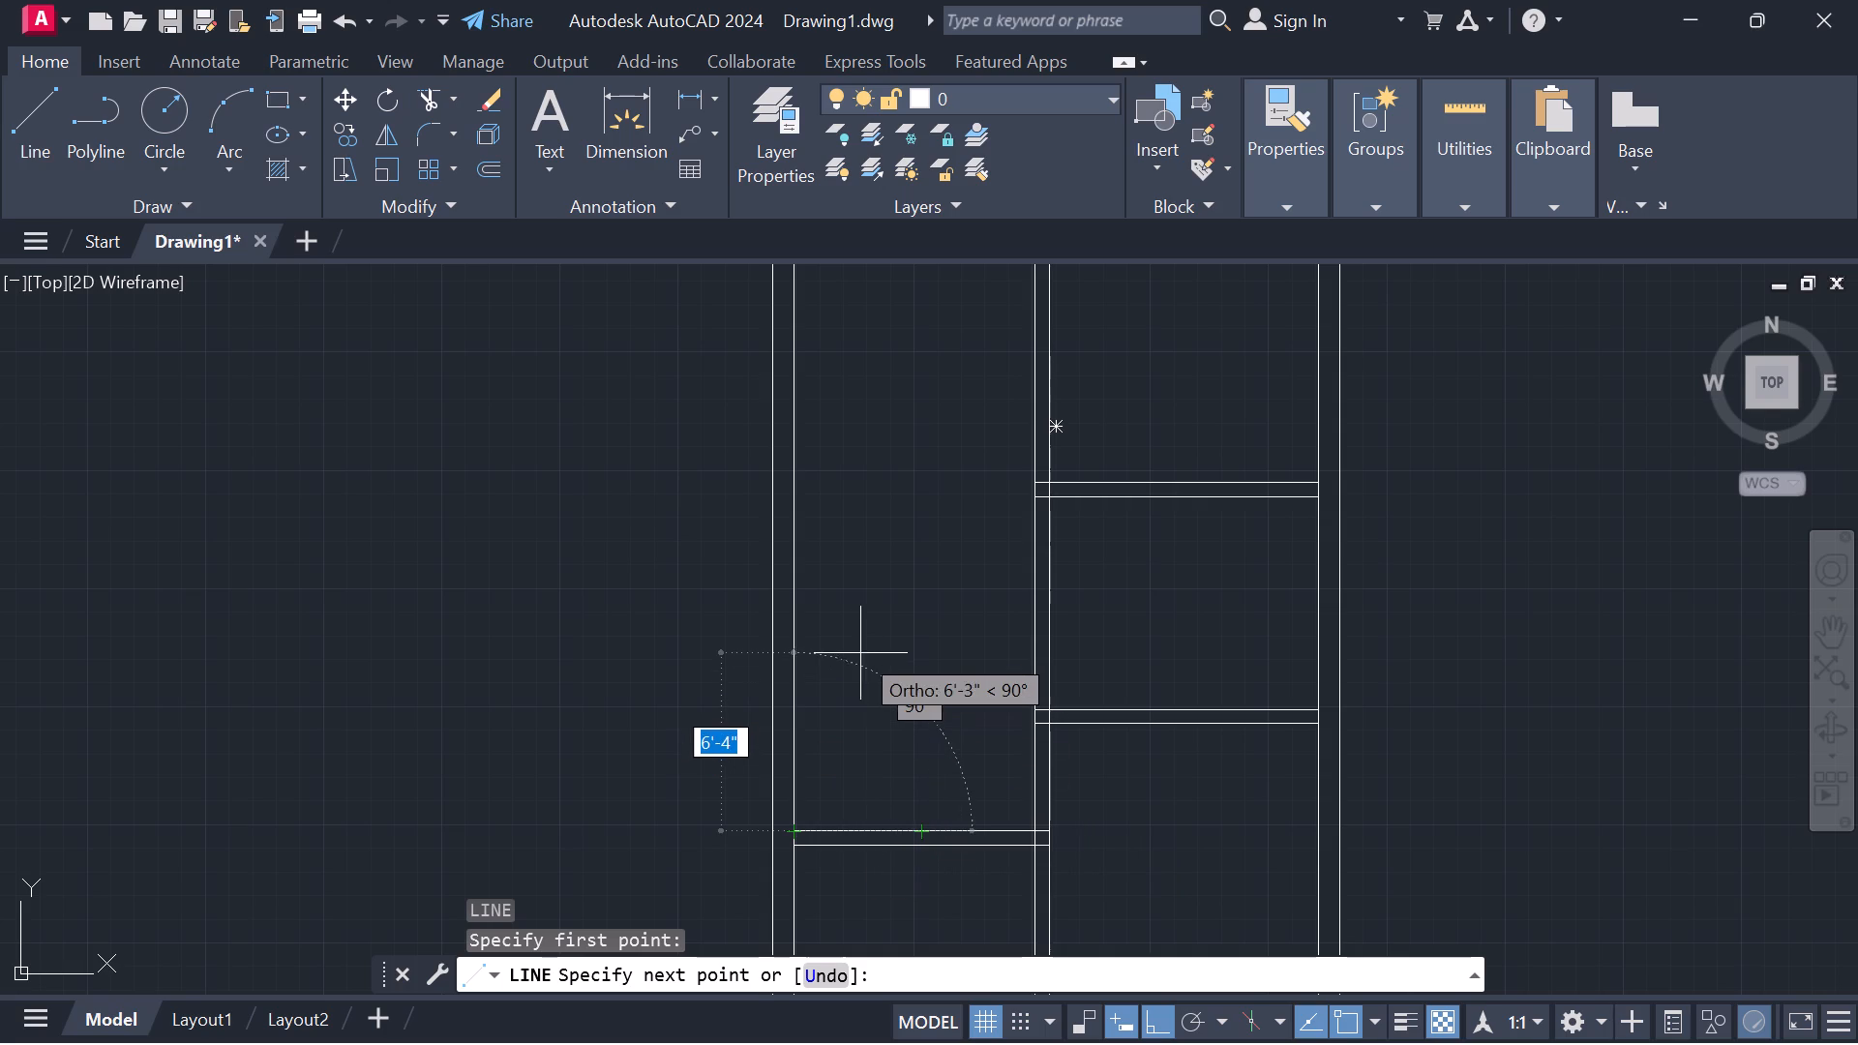
pyautogui.press('7')
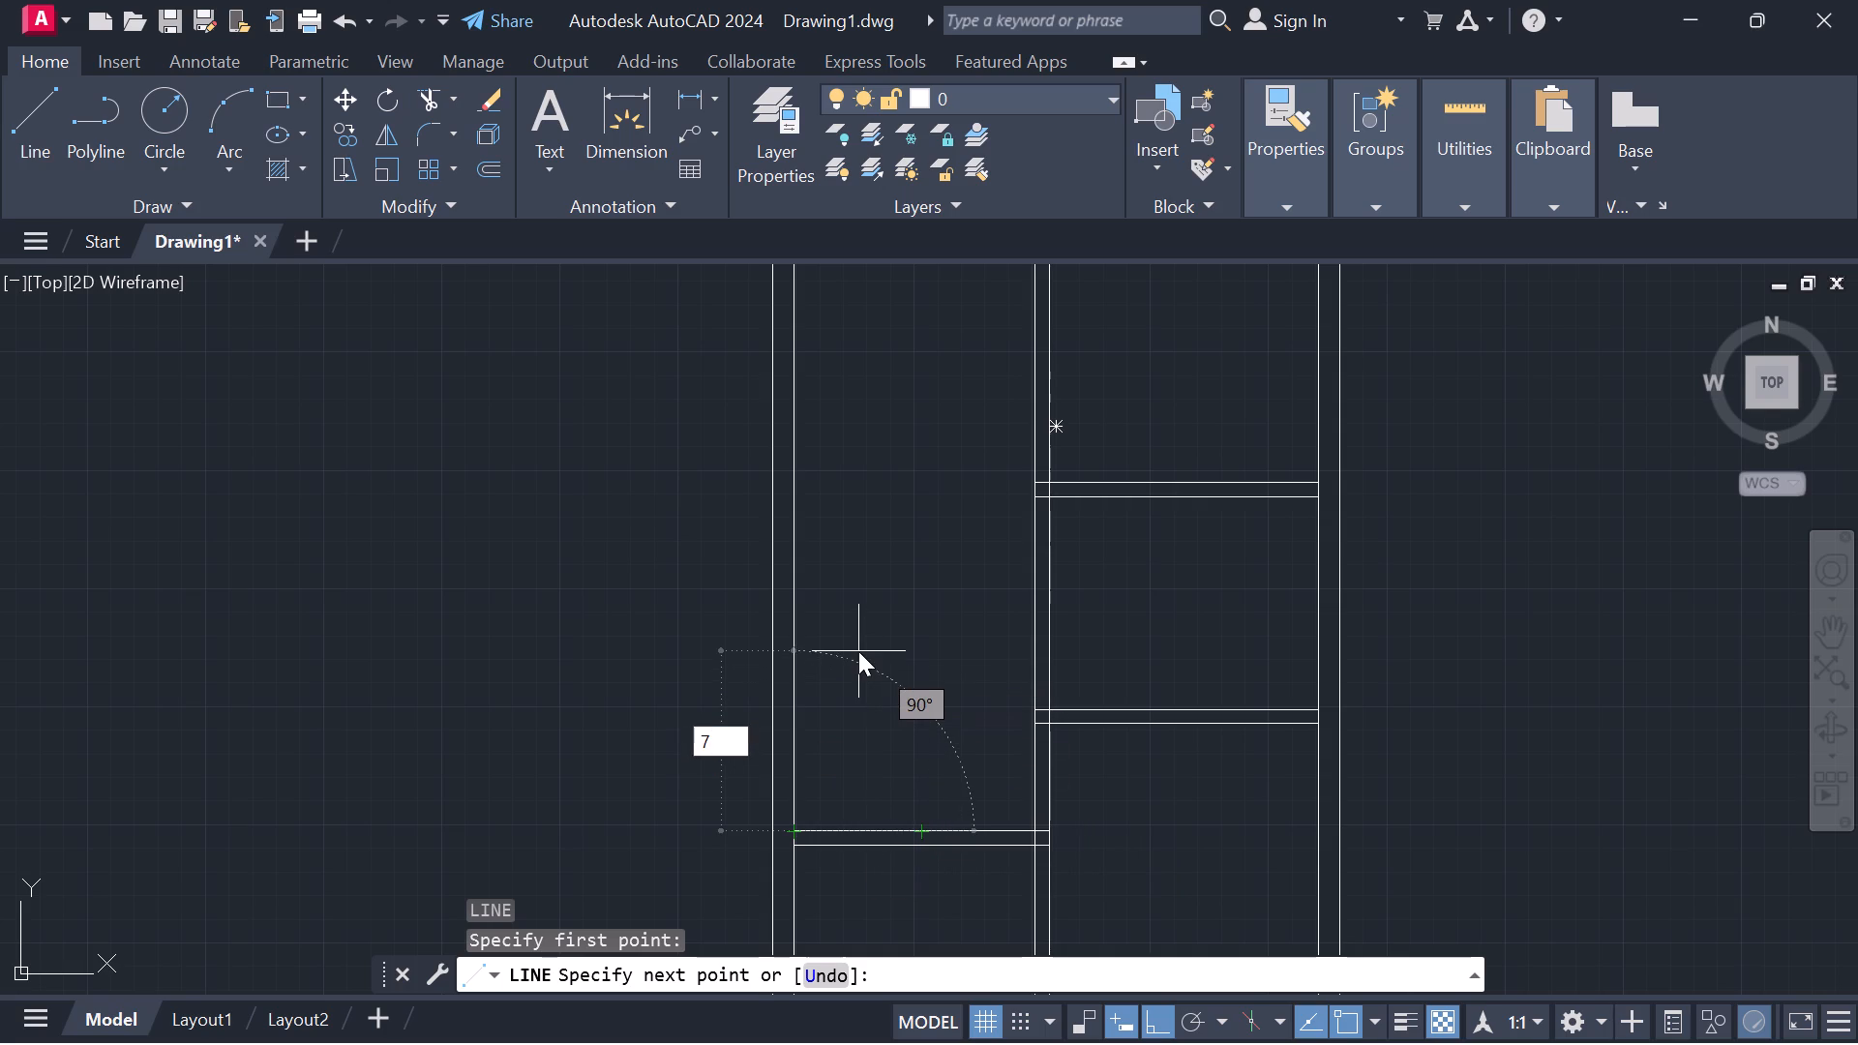
pyautogui.write('\'6"')
pyautogui.press('Return')
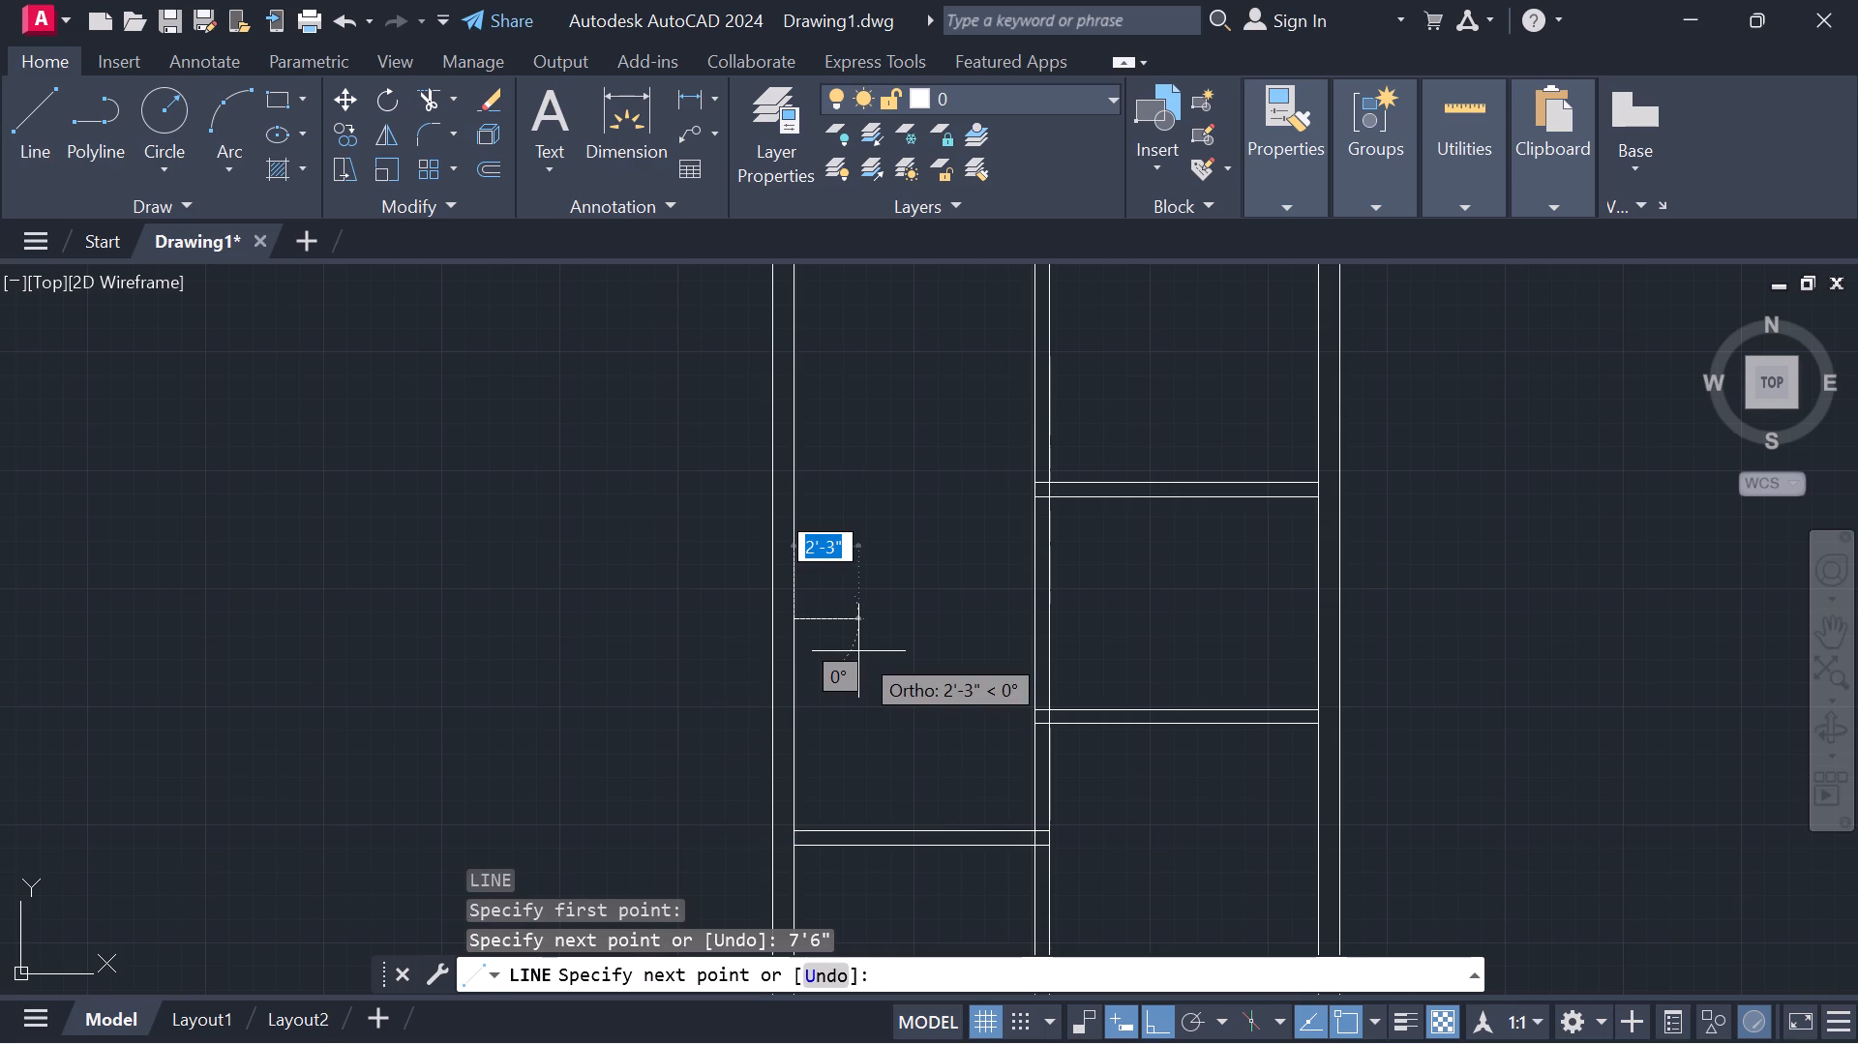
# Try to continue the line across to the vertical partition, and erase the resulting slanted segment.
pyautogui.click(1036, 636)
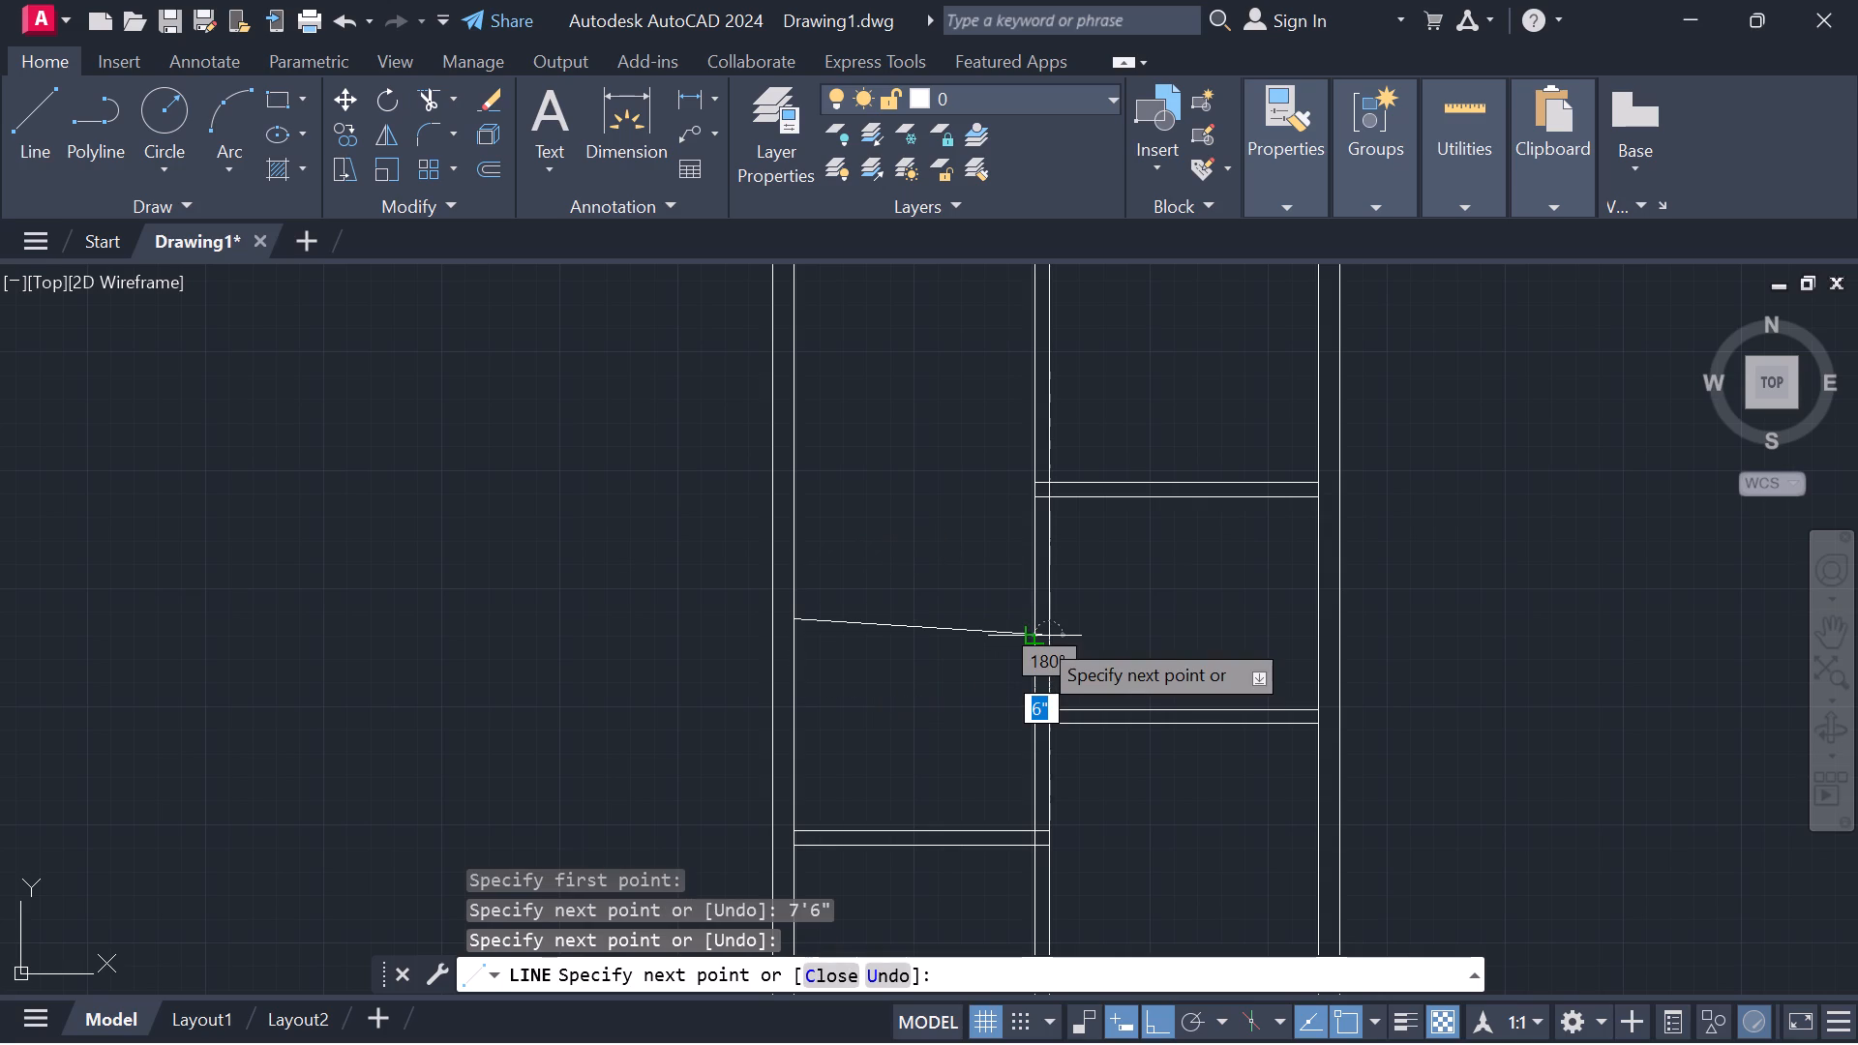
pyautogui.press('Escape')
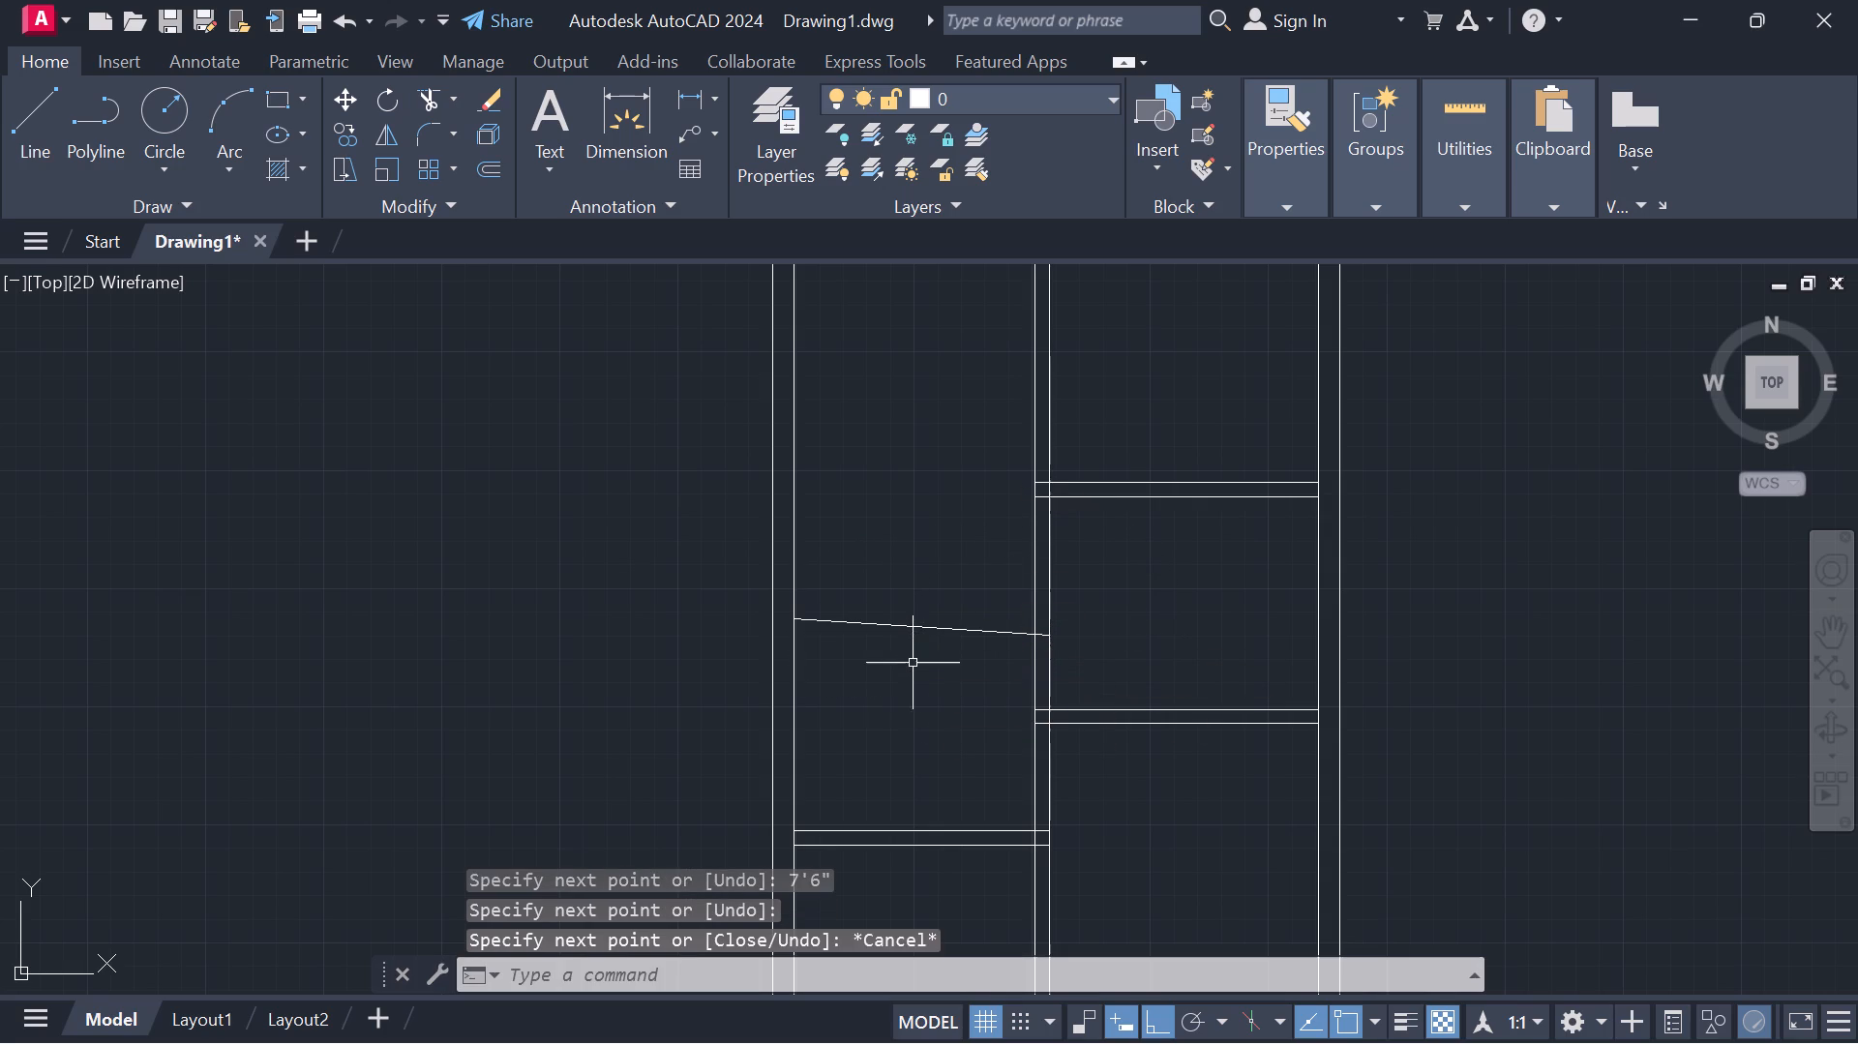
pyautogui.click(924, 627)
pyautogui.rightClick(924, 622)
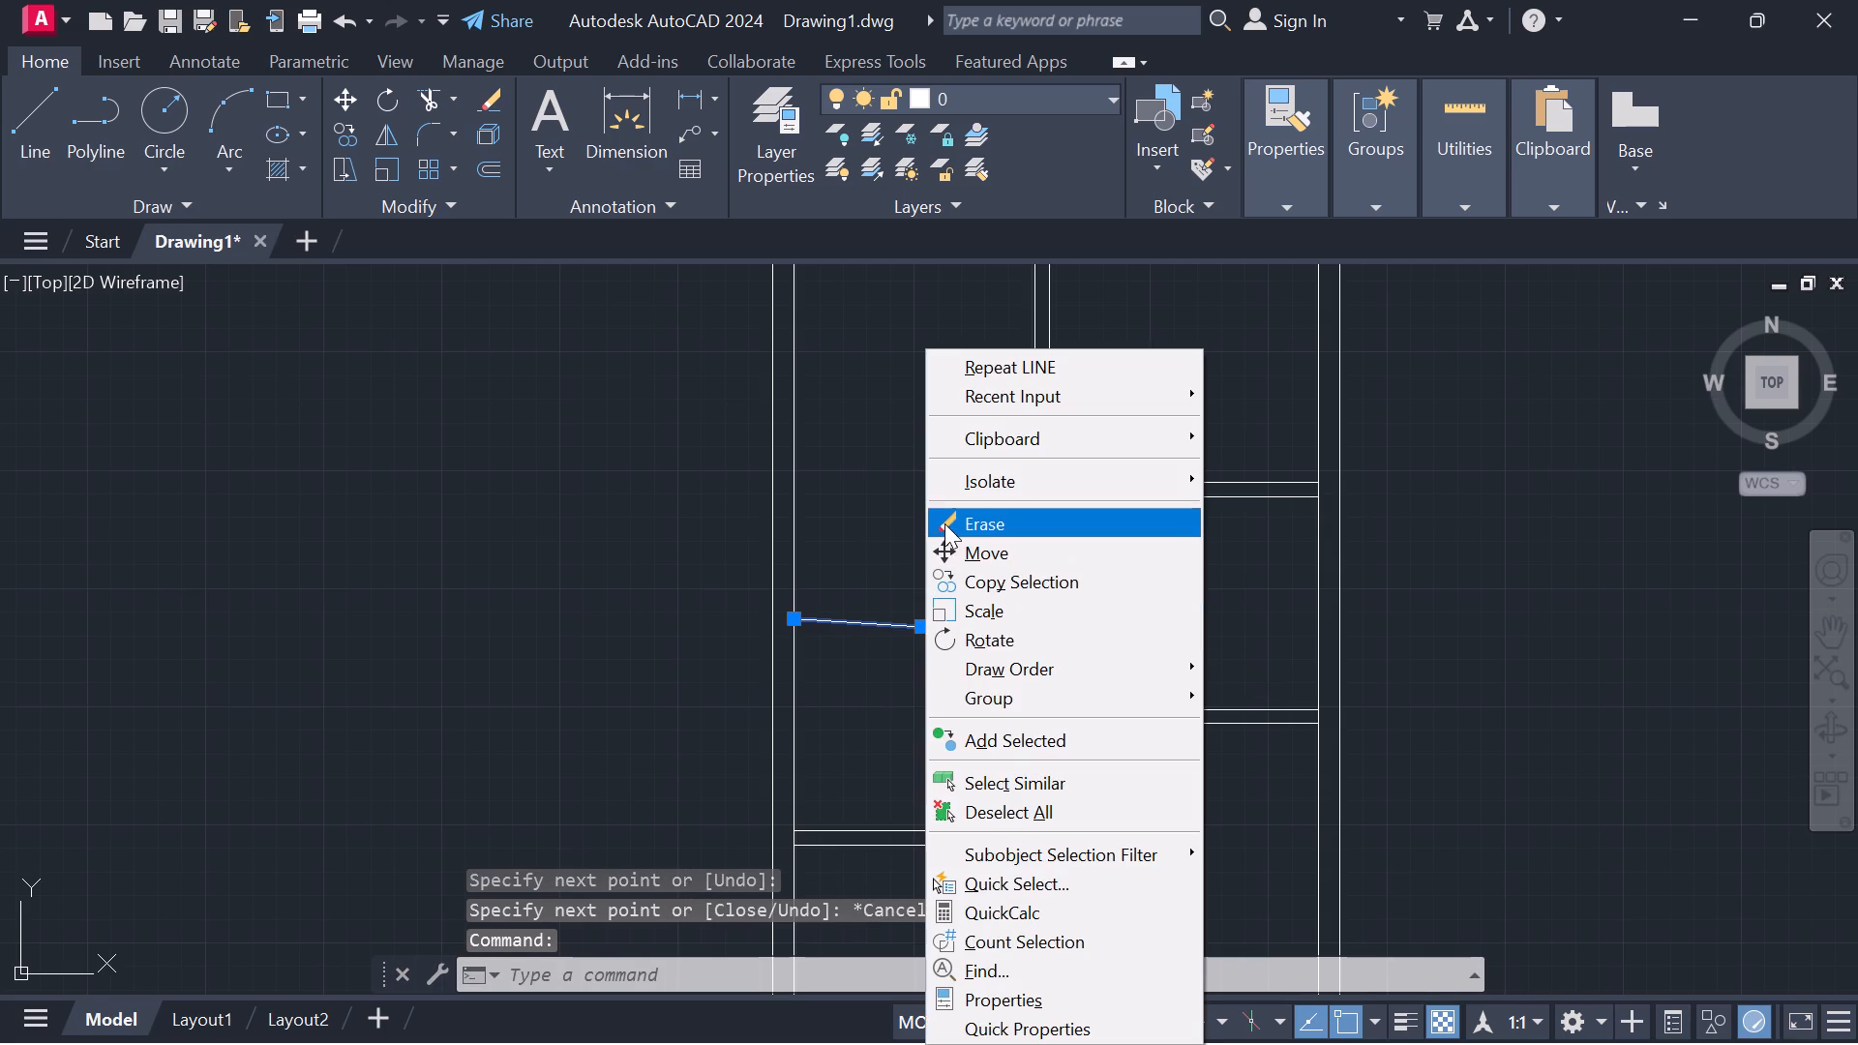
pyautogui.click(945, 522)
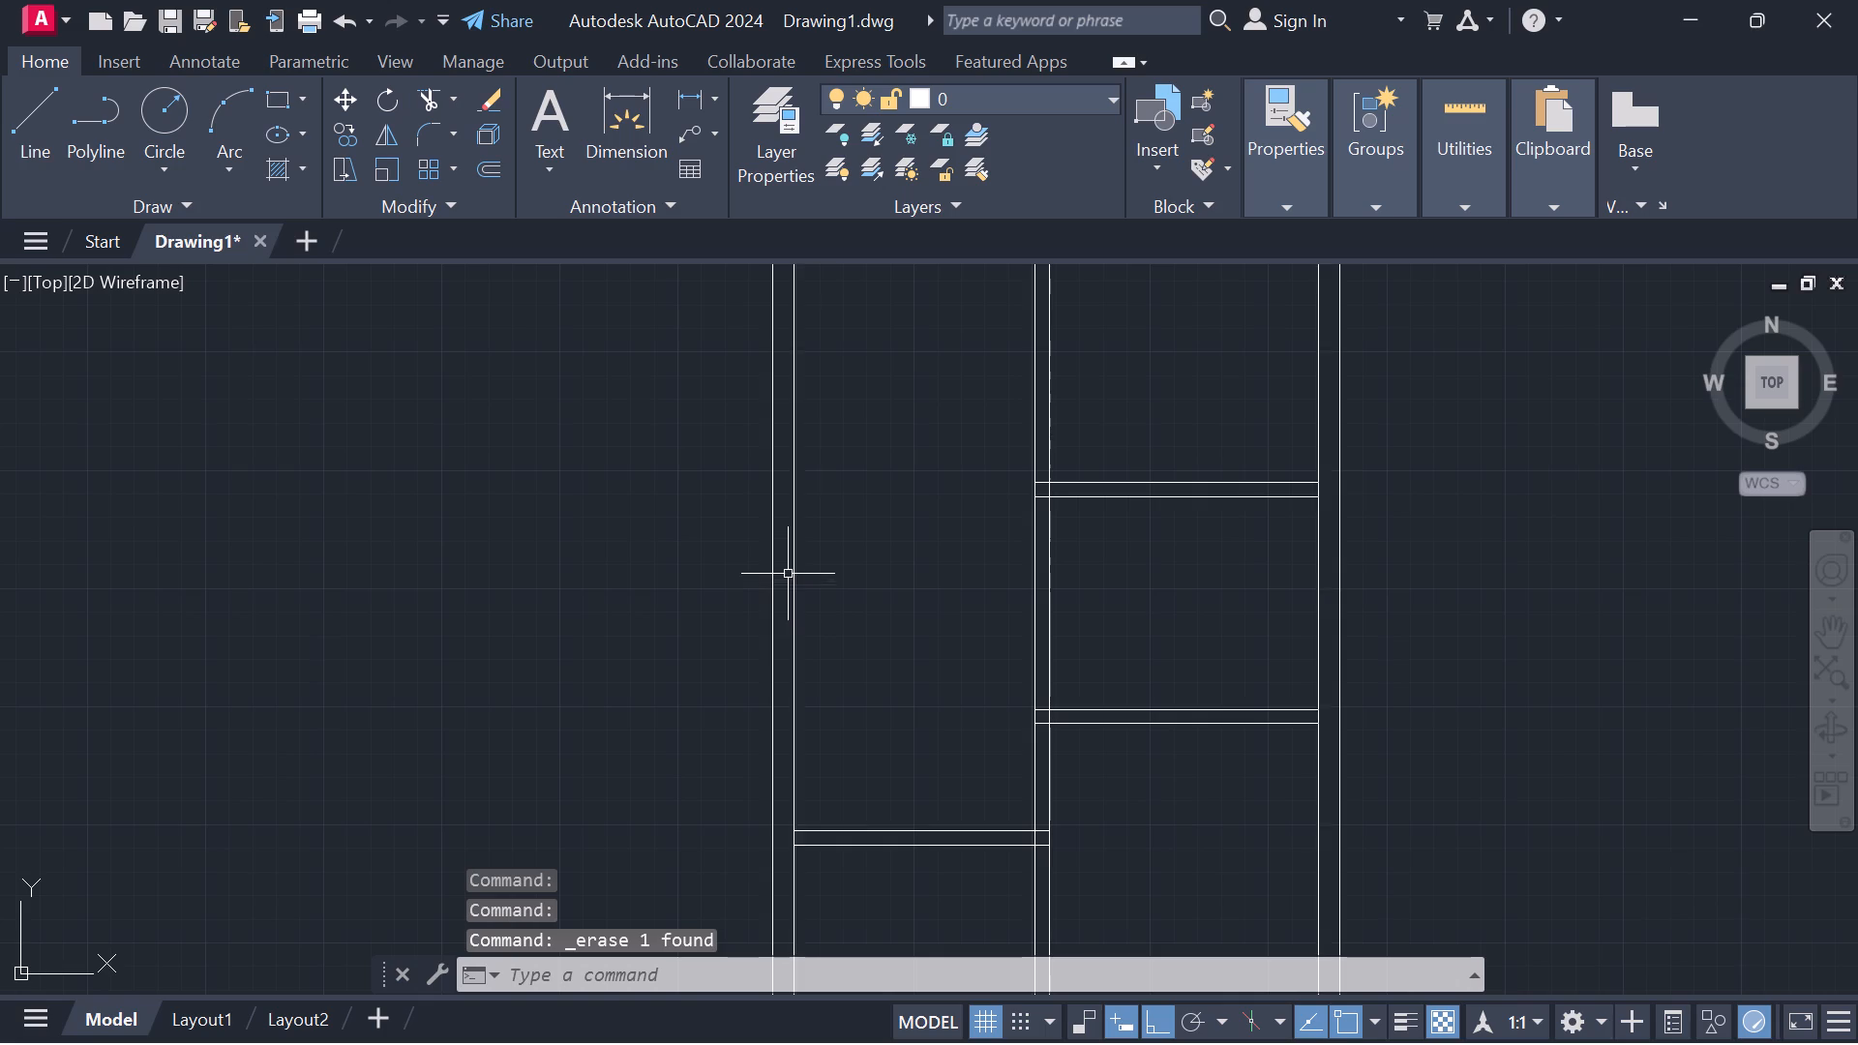
# Draw a horizontal line about 8'6" long from the upper end of the 7'6" line to the vertical partition's left-hand line.
pyautogui.write('L')
pyautogui.press('space')
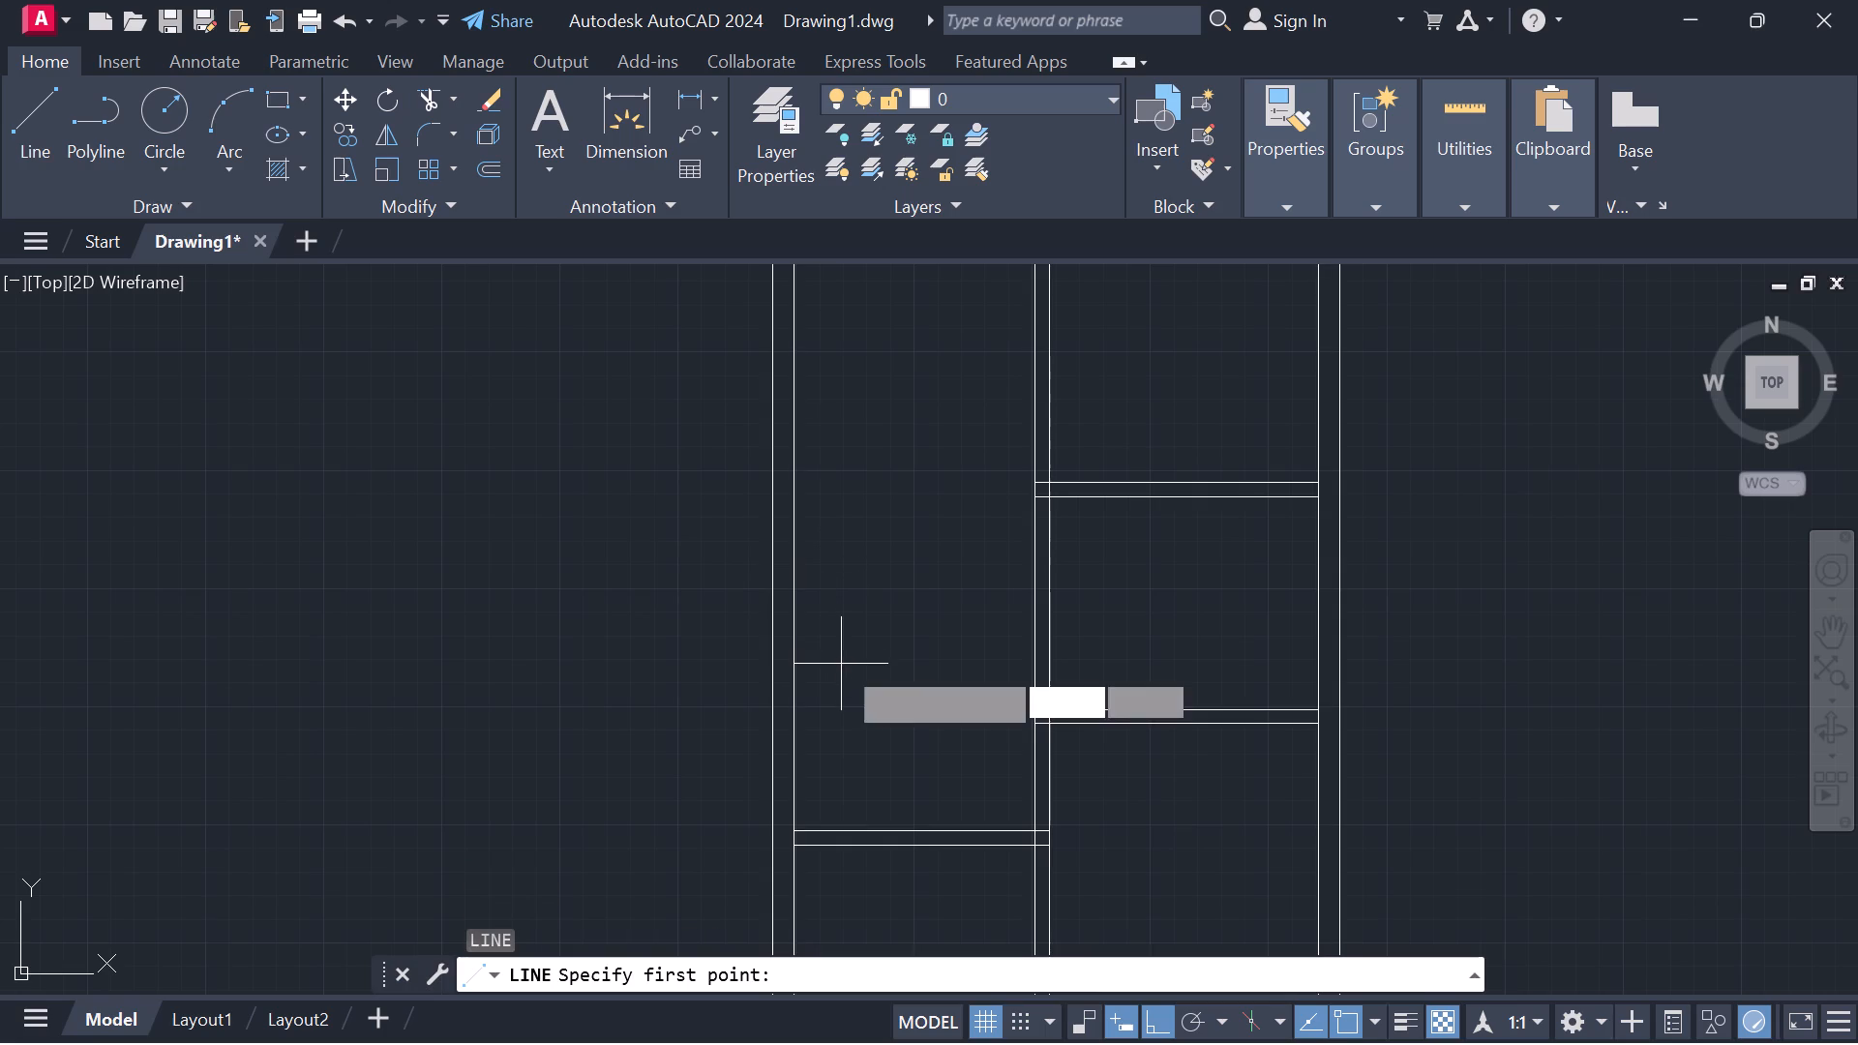
pyautogui.click(790, 627)
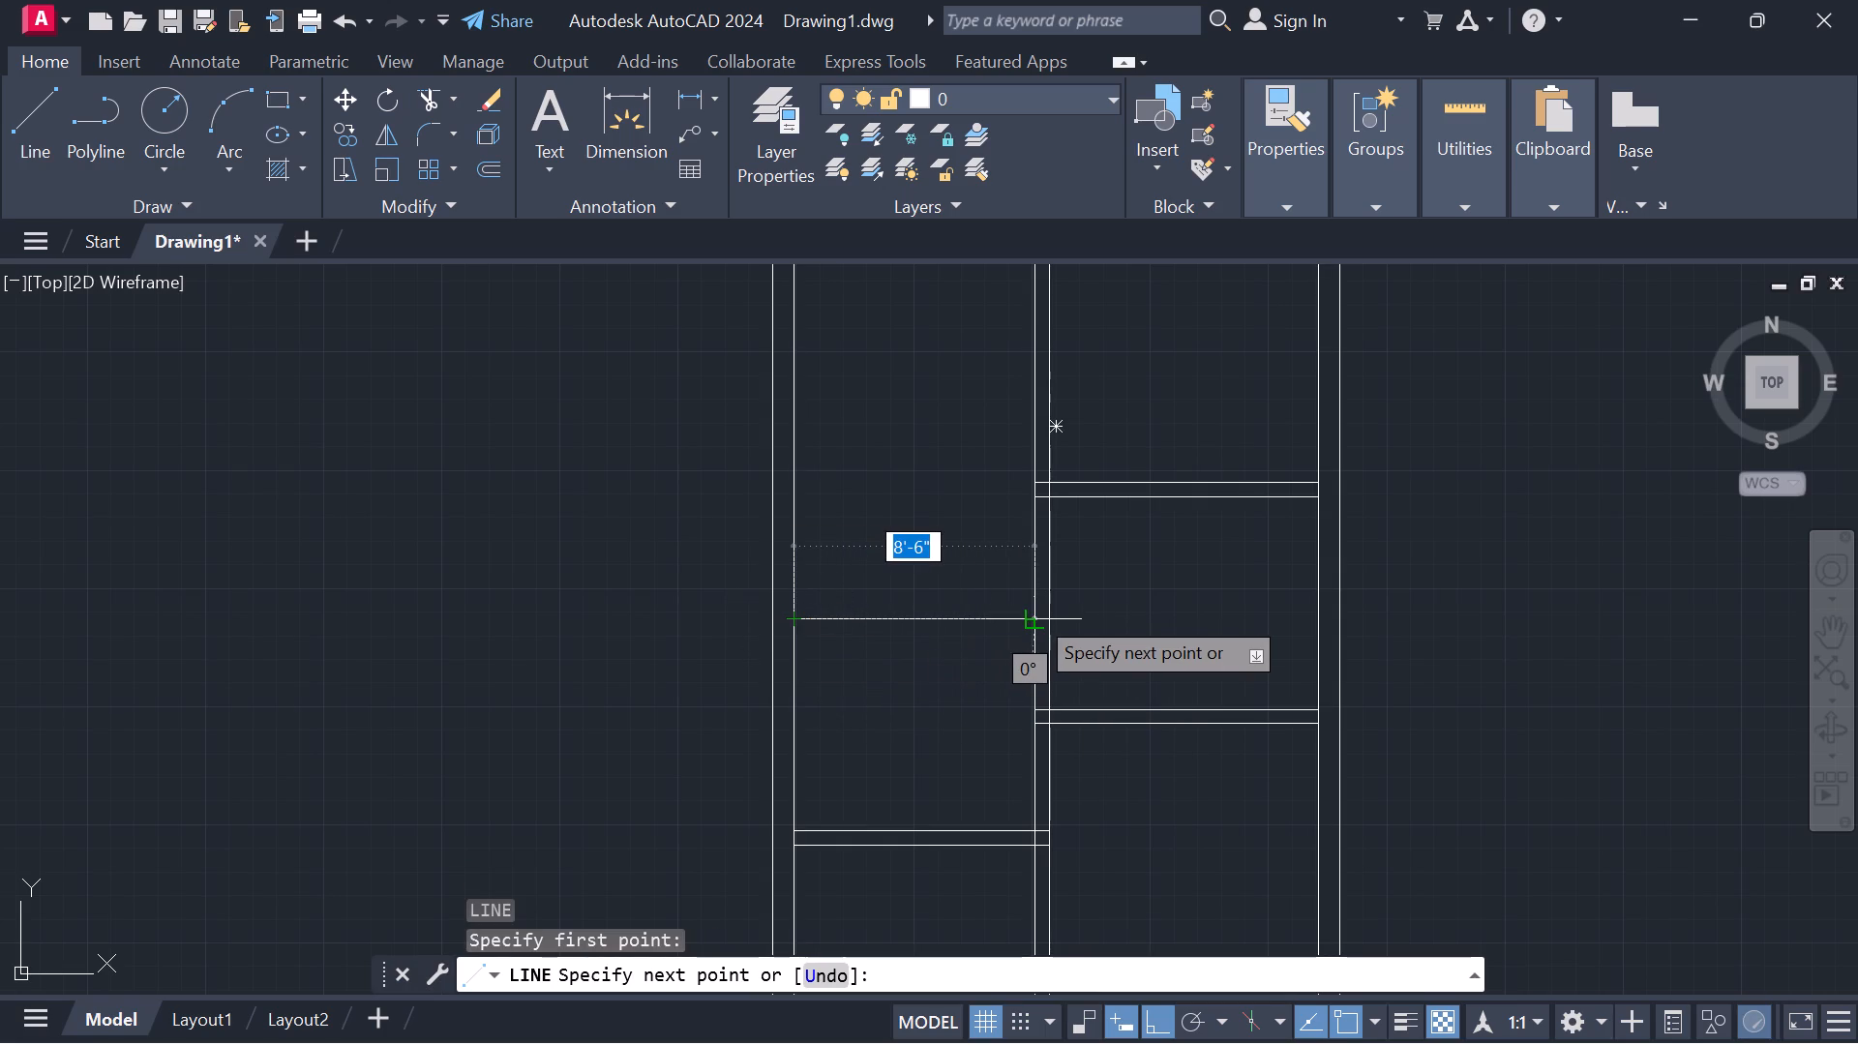
pyautogui.press('F8')
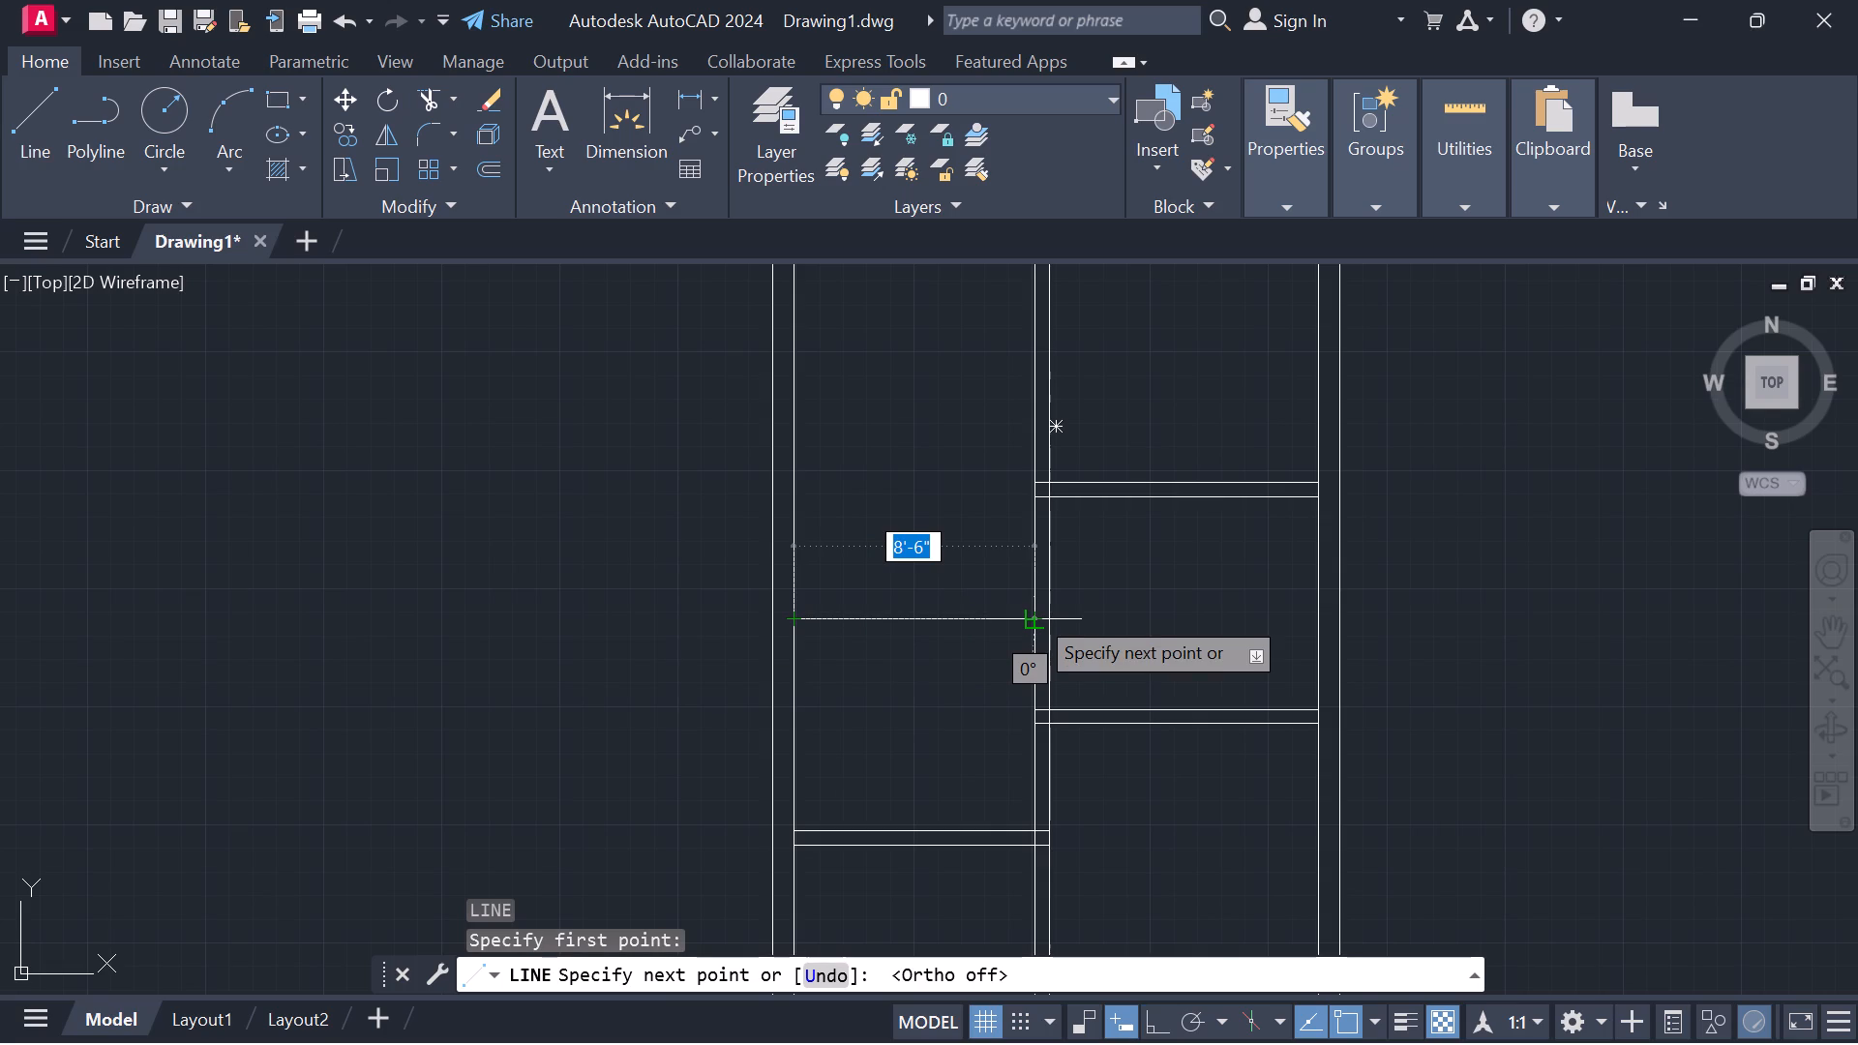
pyautogui.click(1034, 613)
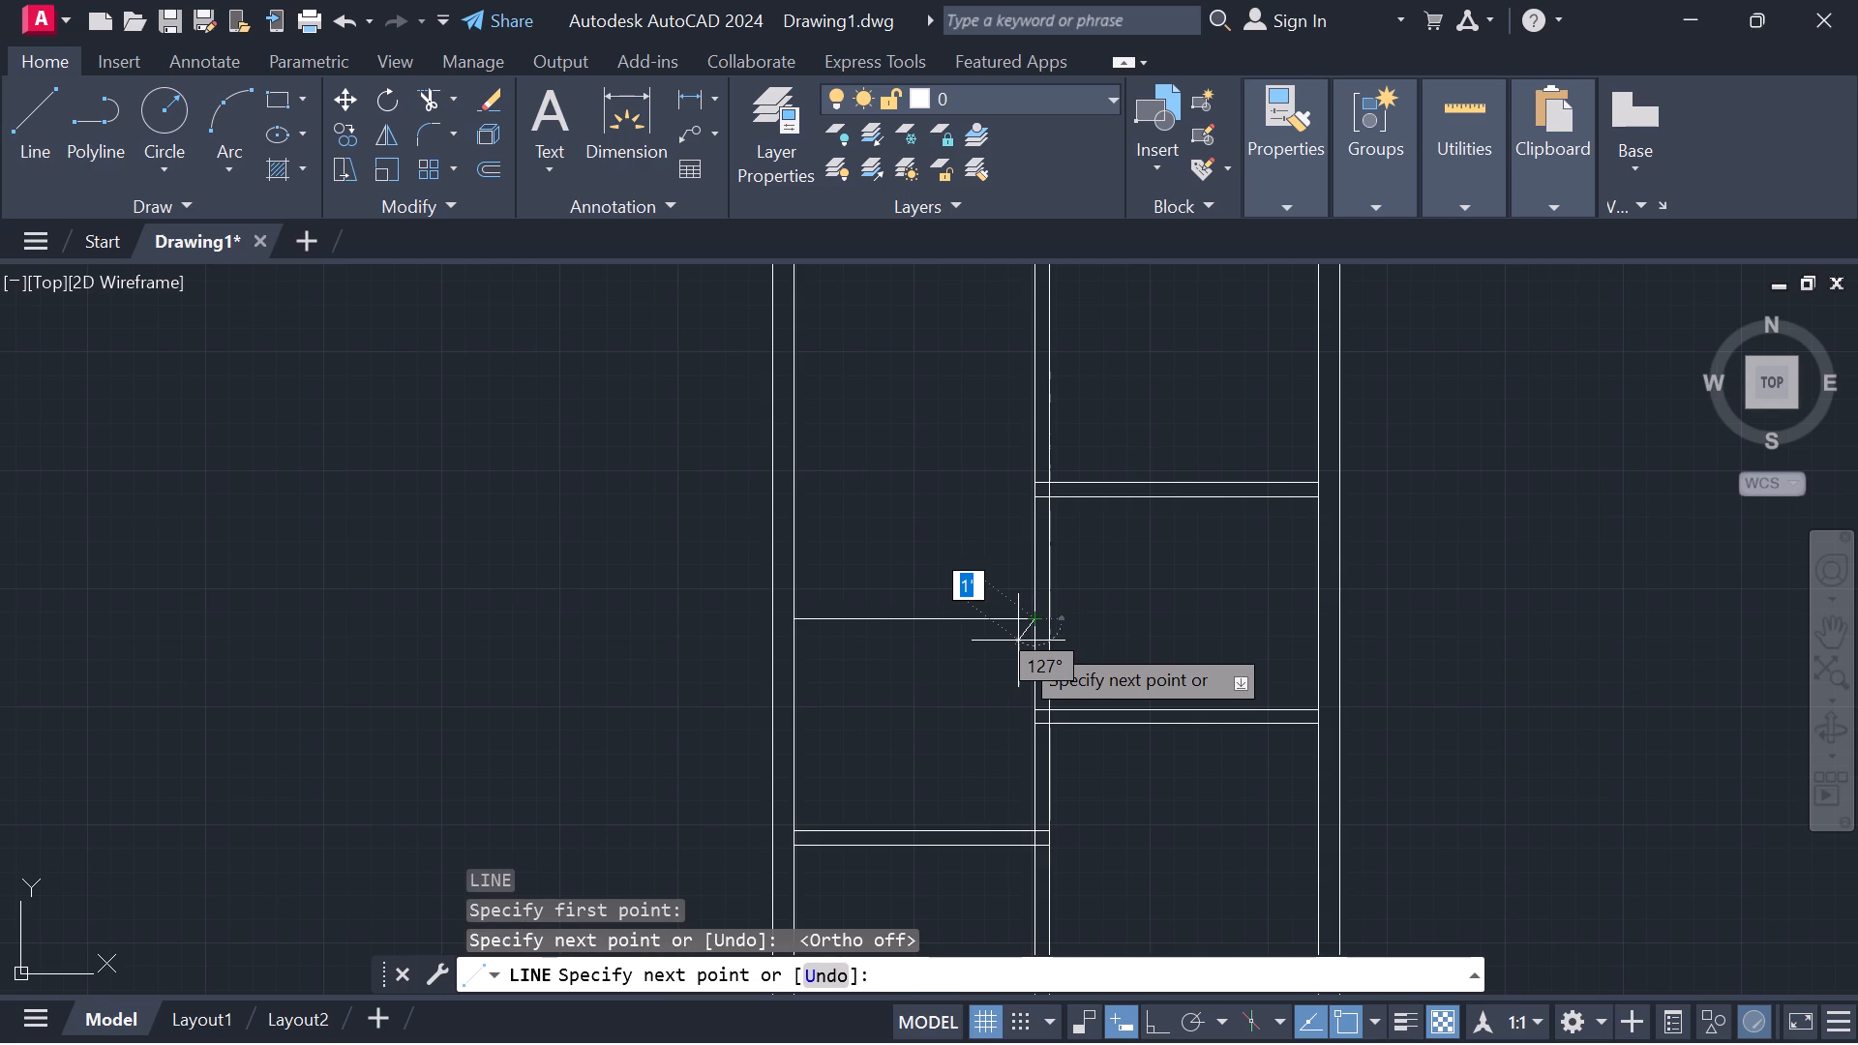
pyautogui.press('F8')
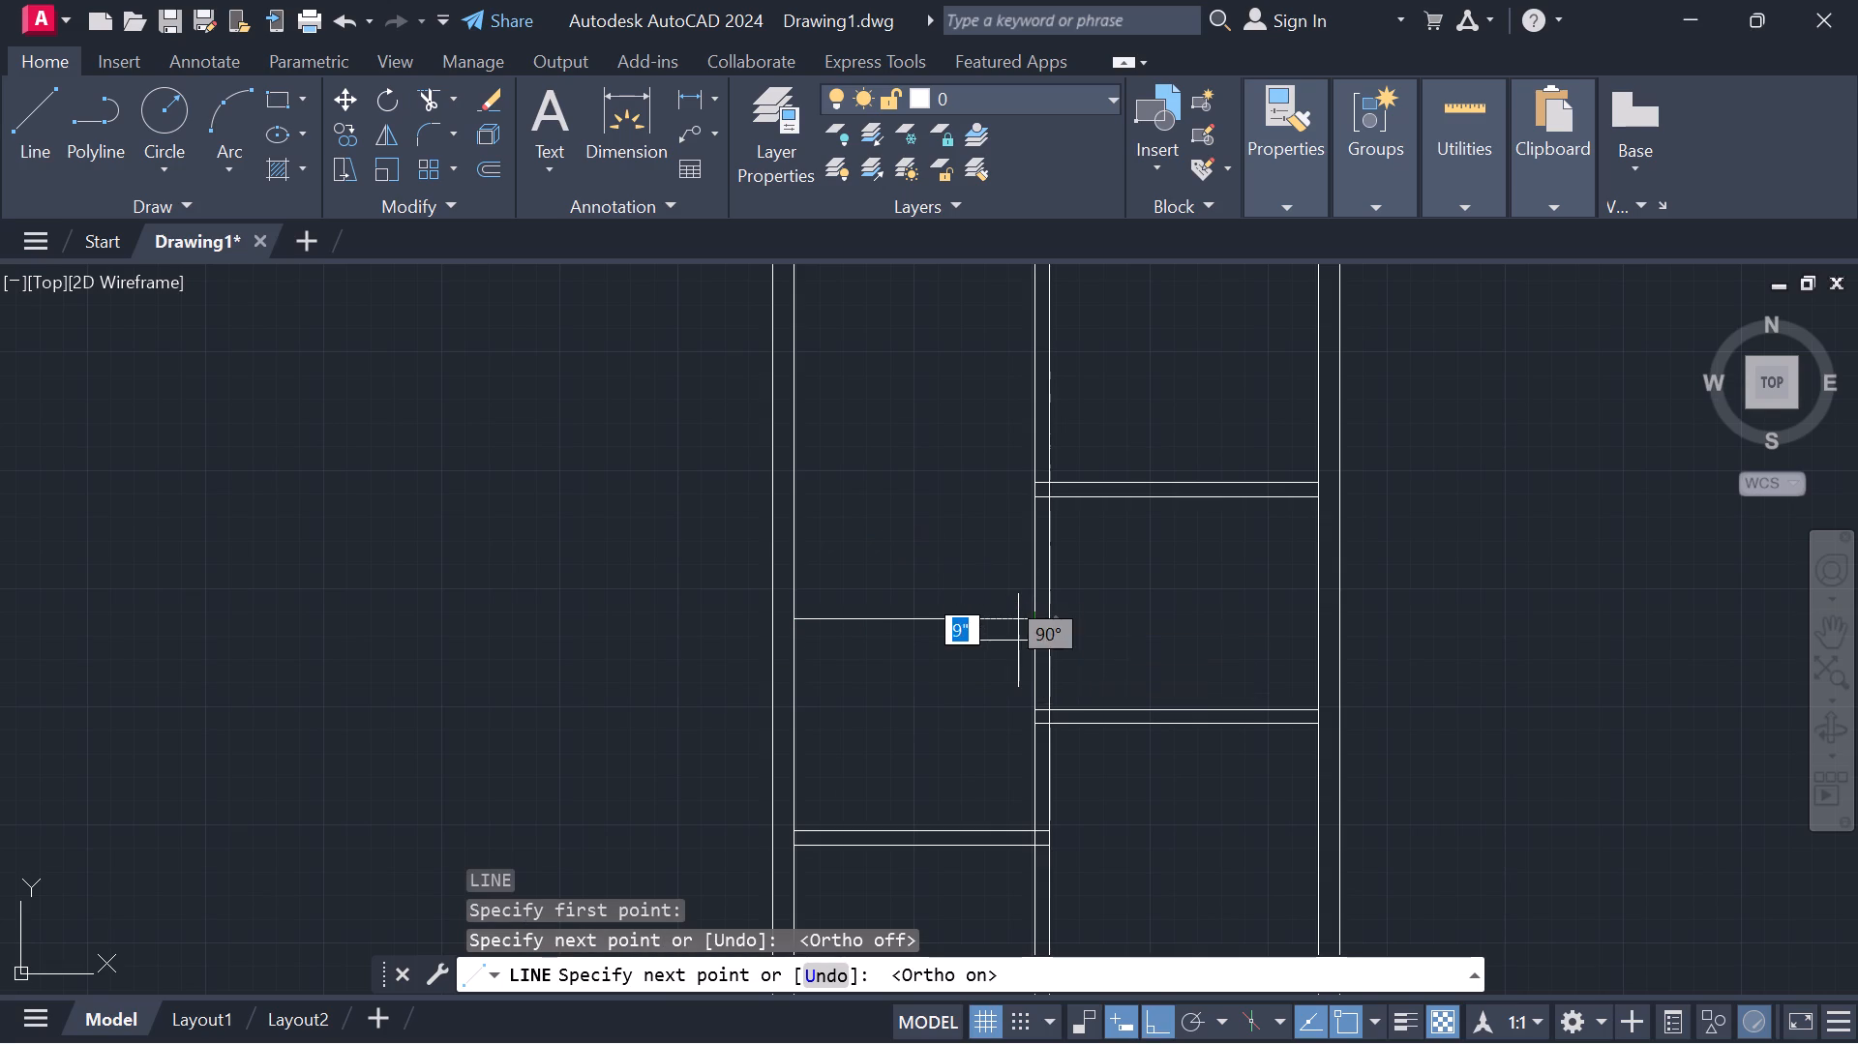
pyautogui.press('Escape')
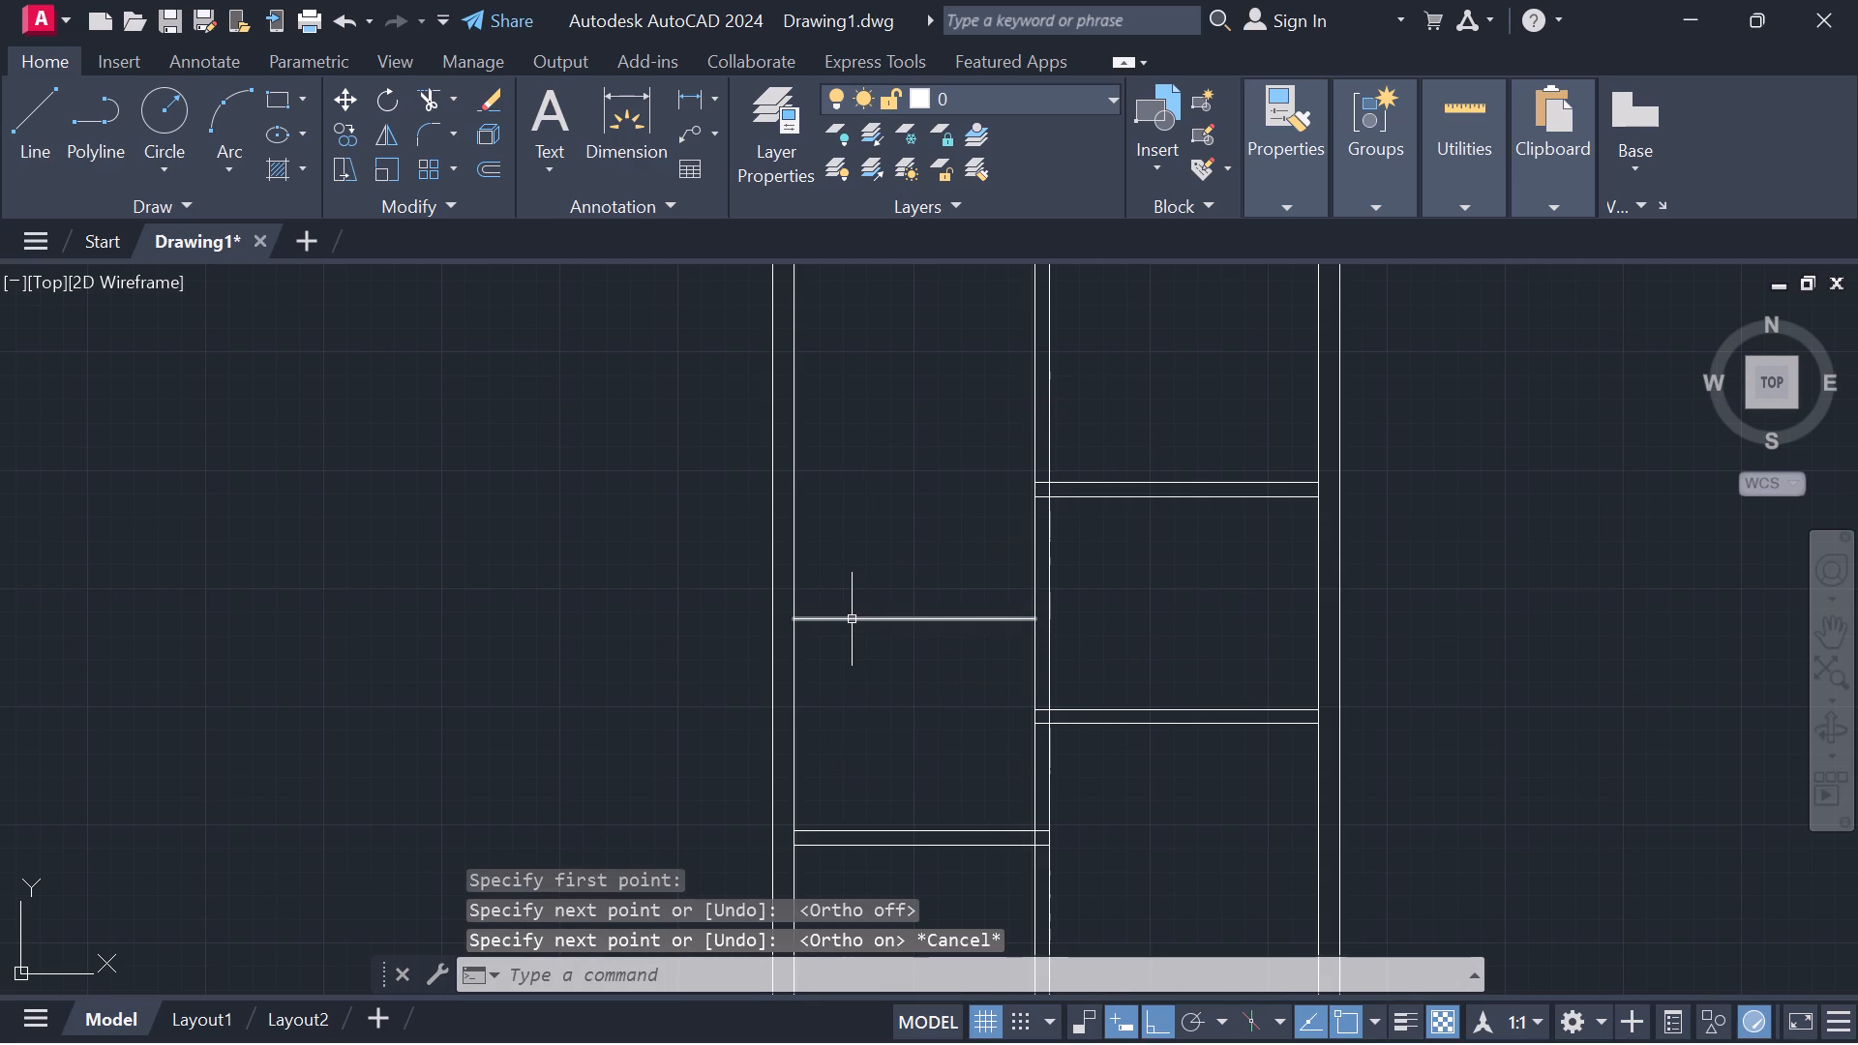
# Offset the new horizontal line between the left inner wall and the vertical partition 6" upward.
pyautogui.click(852, 619)
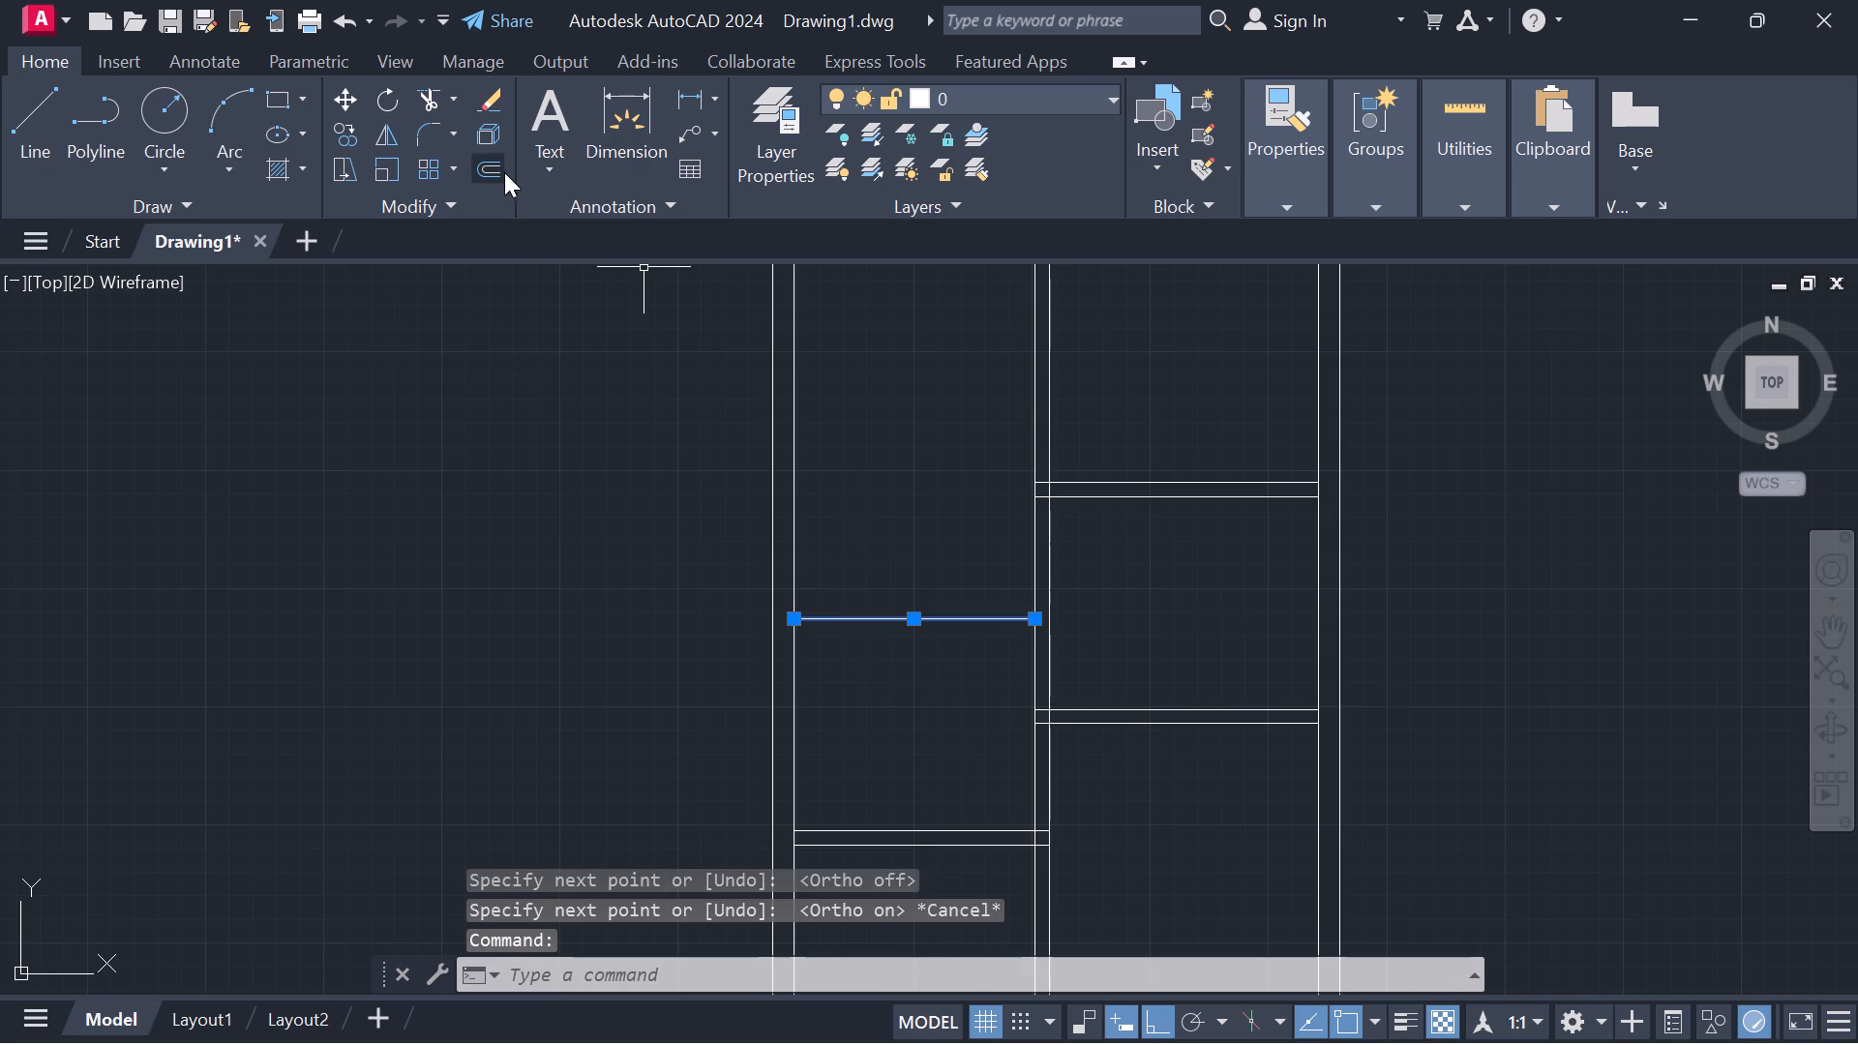
pyautogui.click(503, 171)
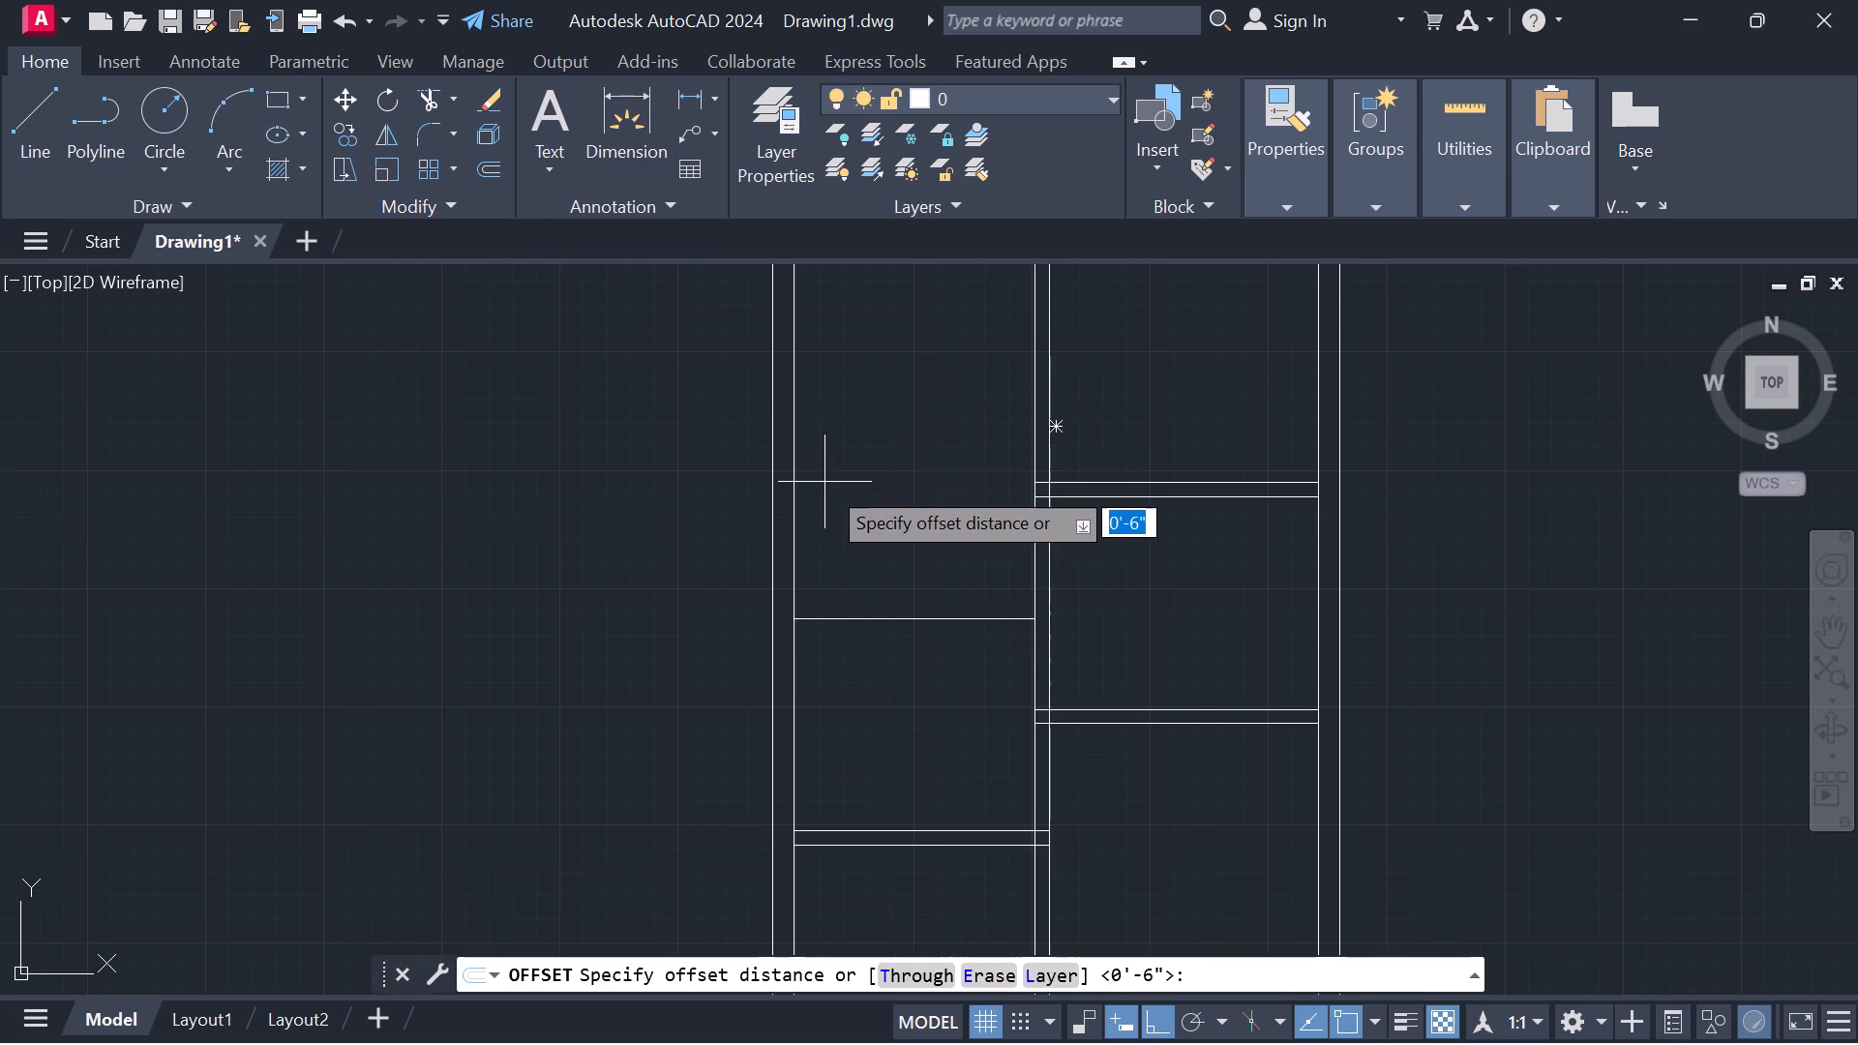
pyautogui.click(902, 616)
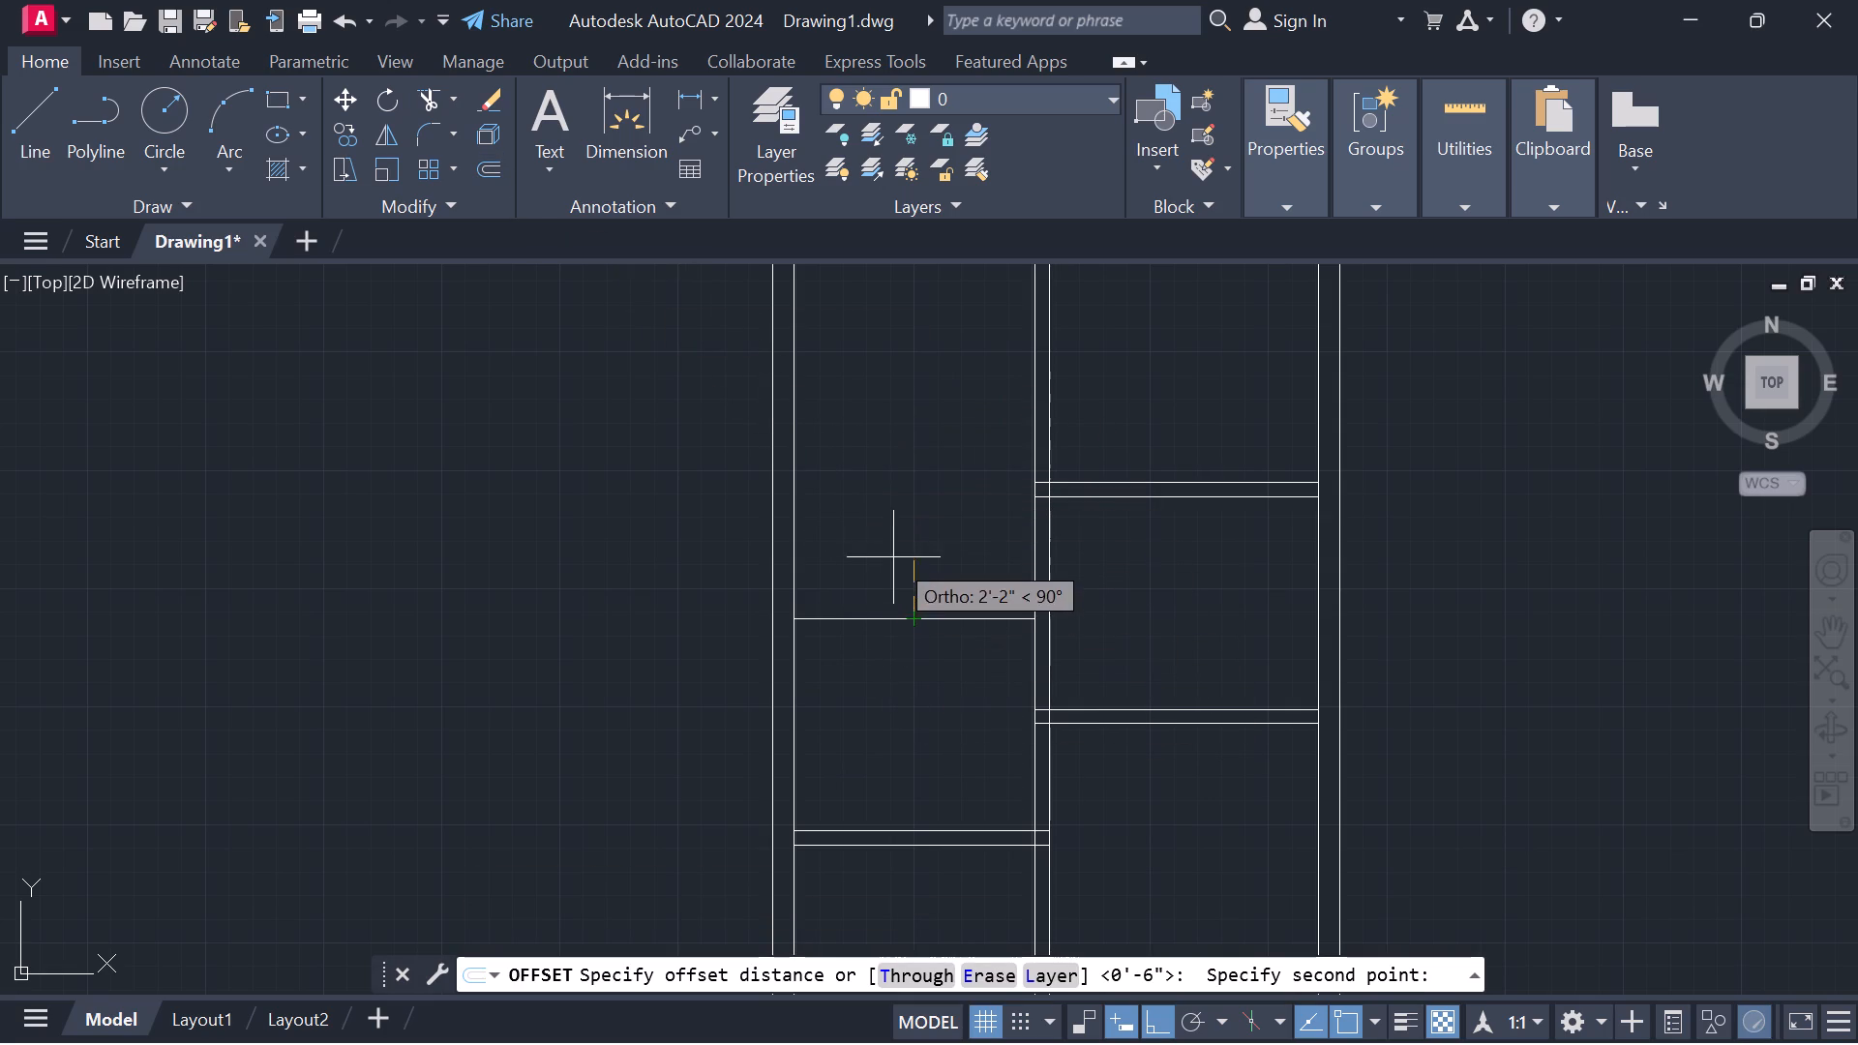
pyautogui.click(871, 614)
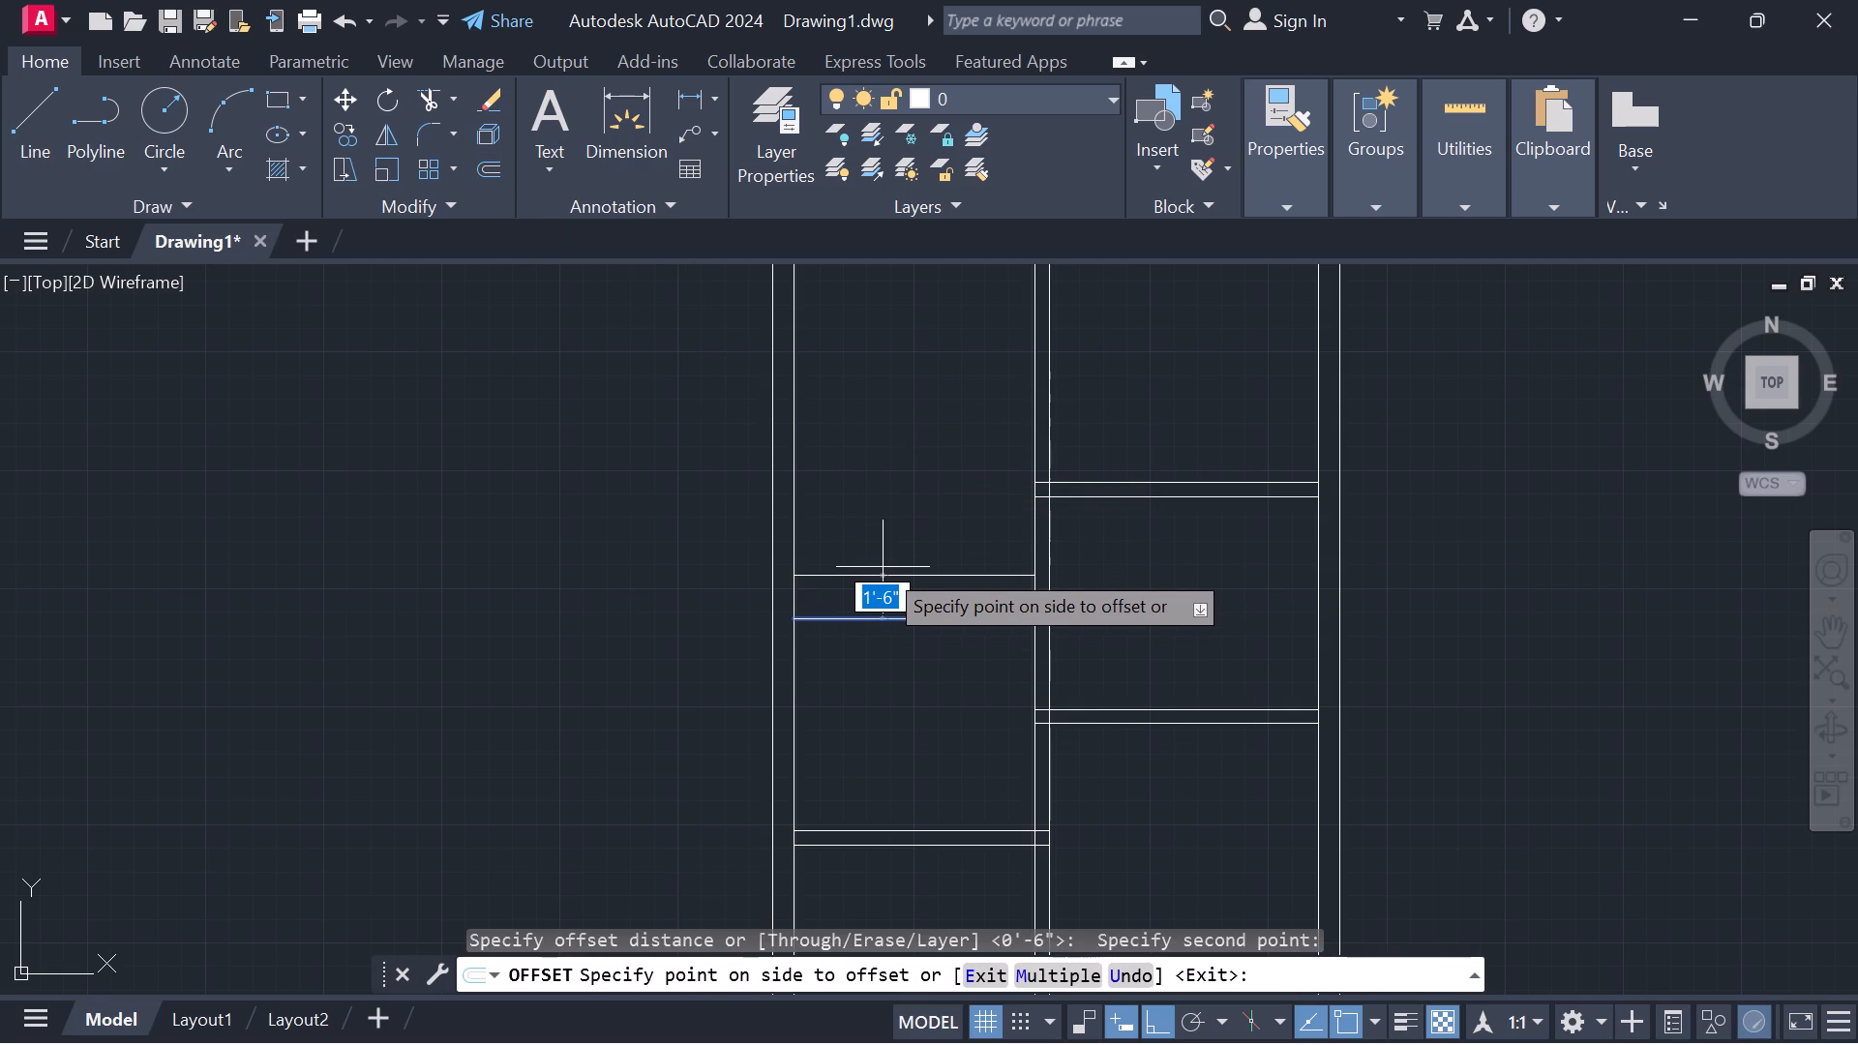
pyautogui.write('6"')
pyautogui.press('Return')
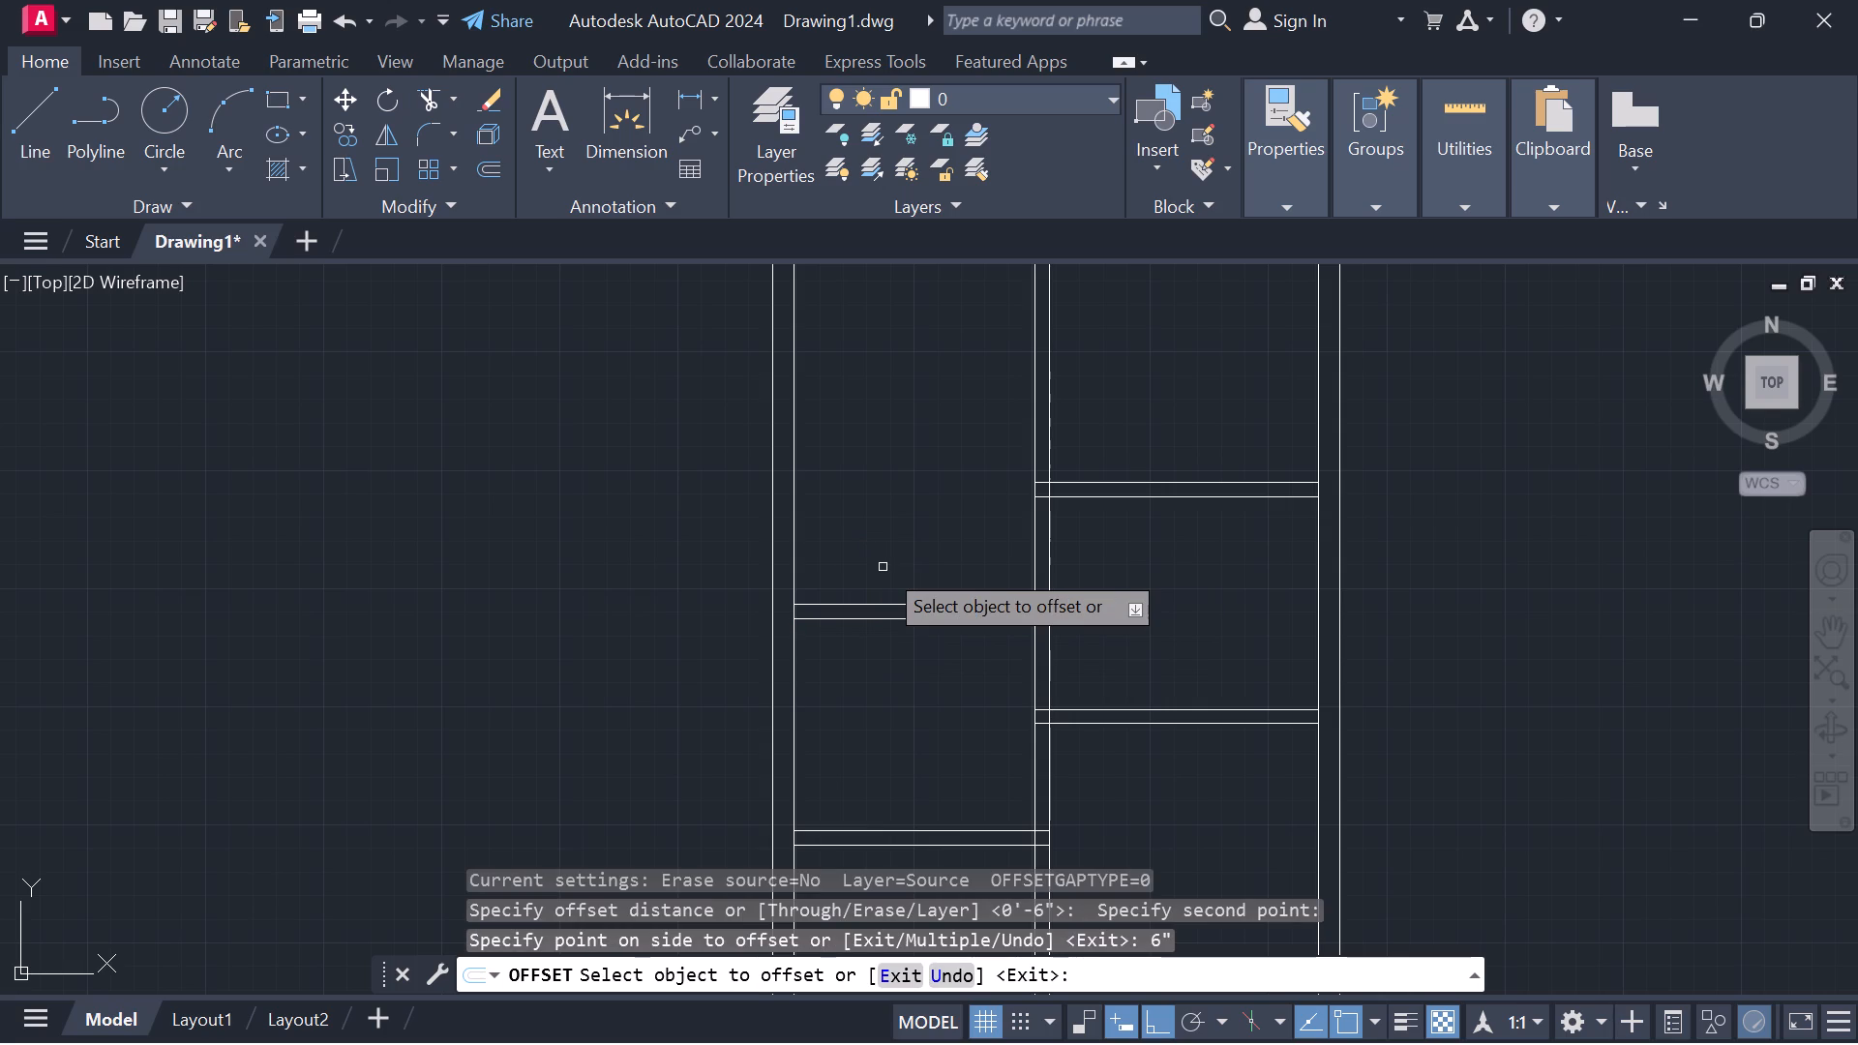
pyautogui.press('Escape')
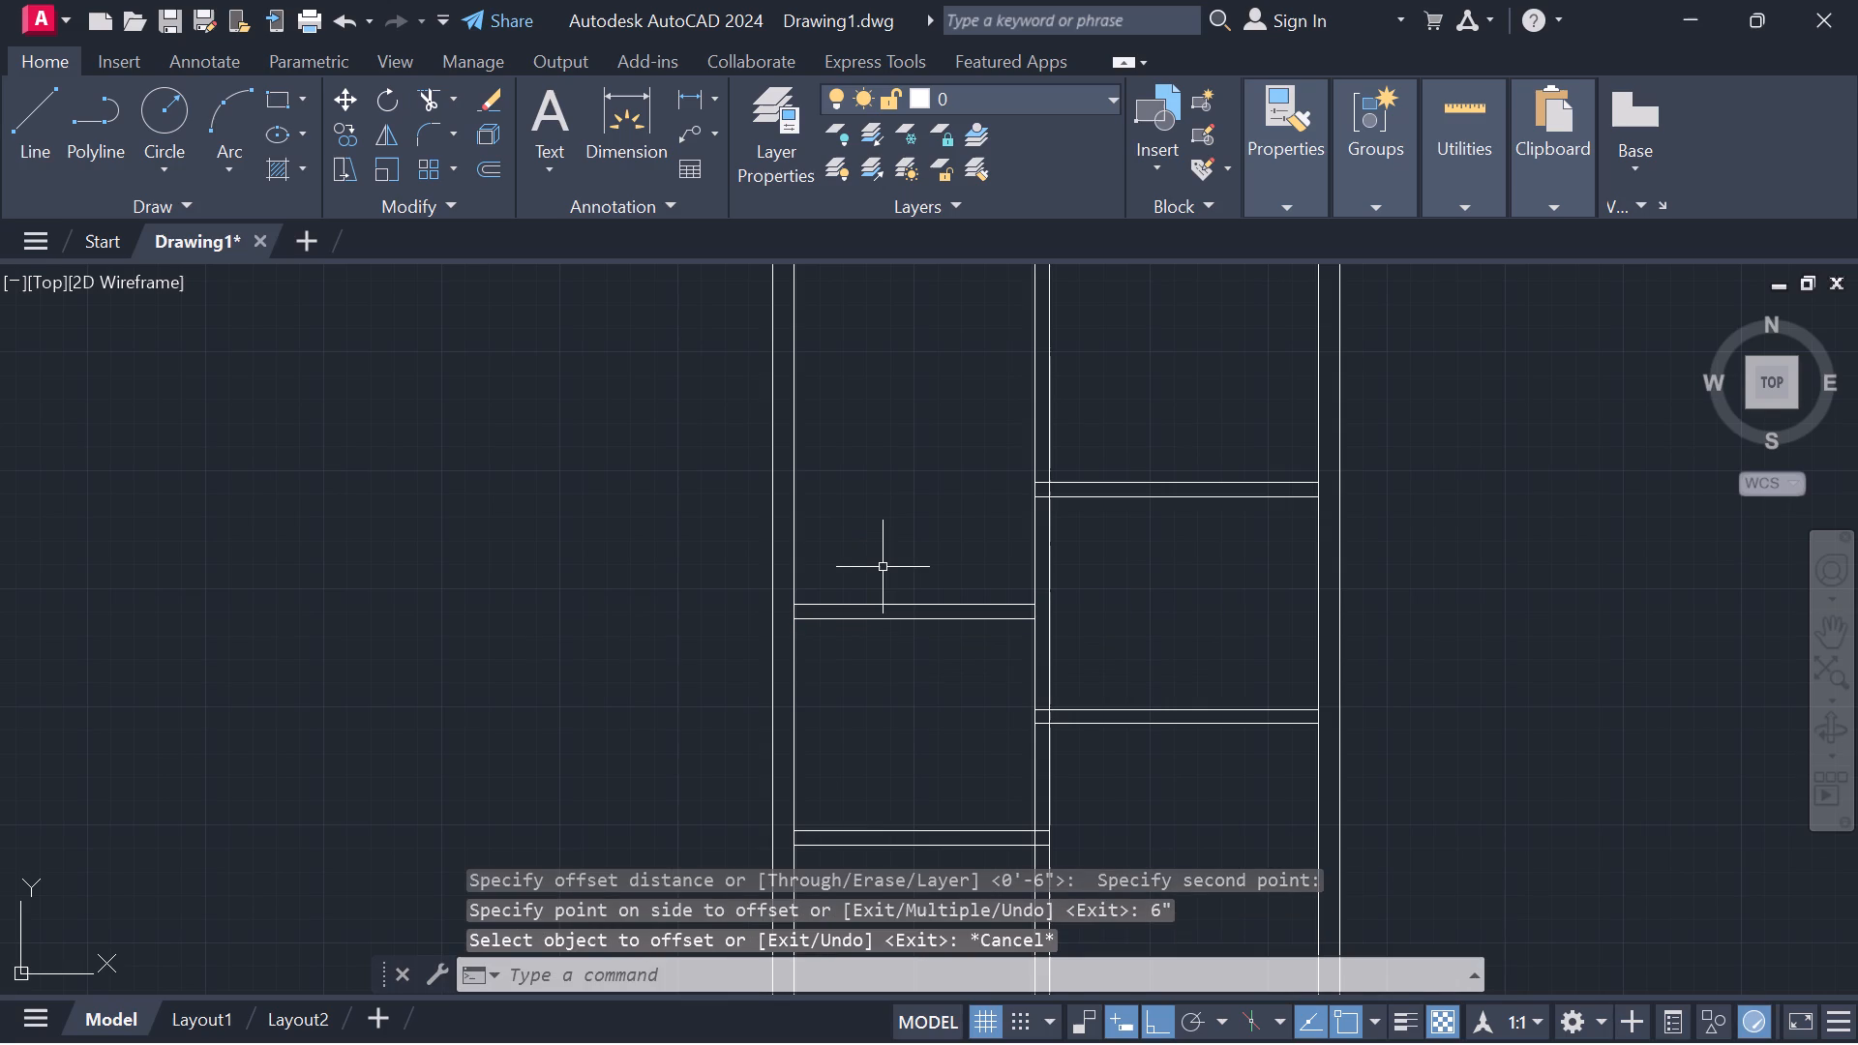
# Draw a line 10' up the left inner wall from the new partition's upper line, continuing horizontally to the vertical partition.
pyautogui.moveTo(883, 567); pyautogui.dragTo(889, 724, button='middle')
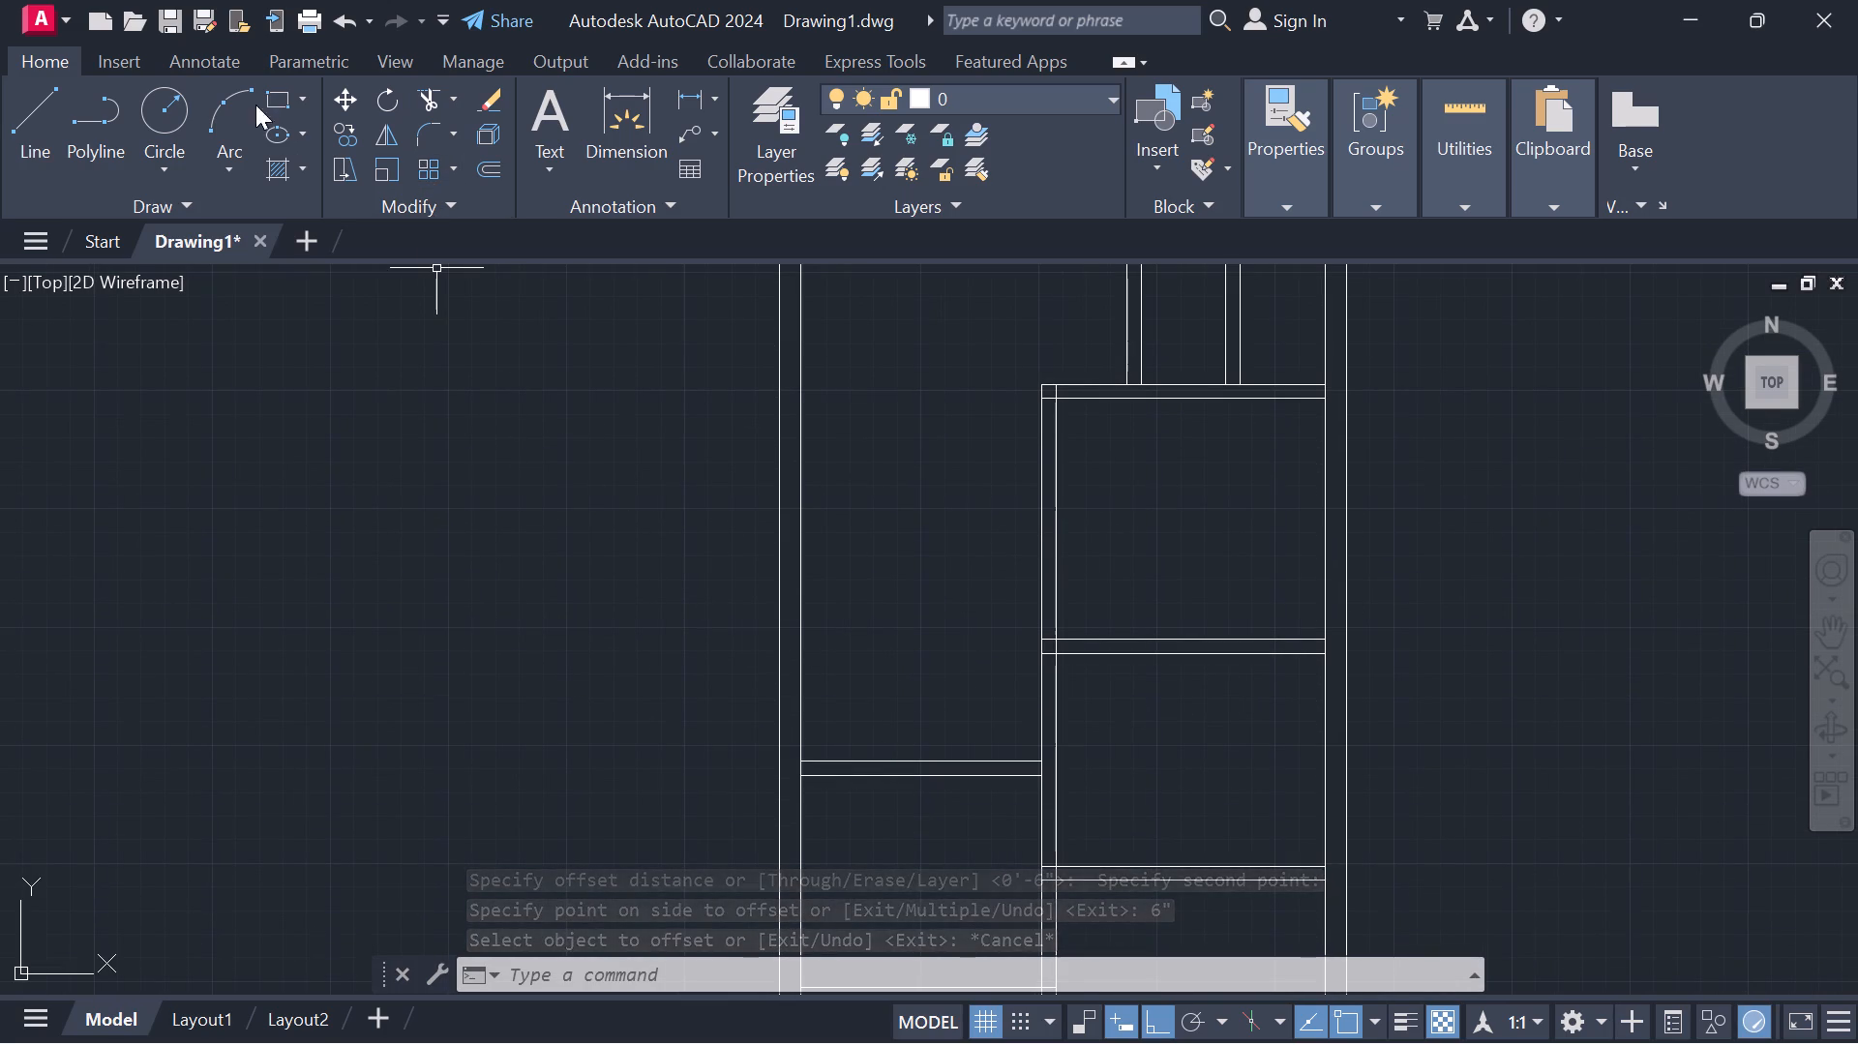
pyautogui.click(45, 126)
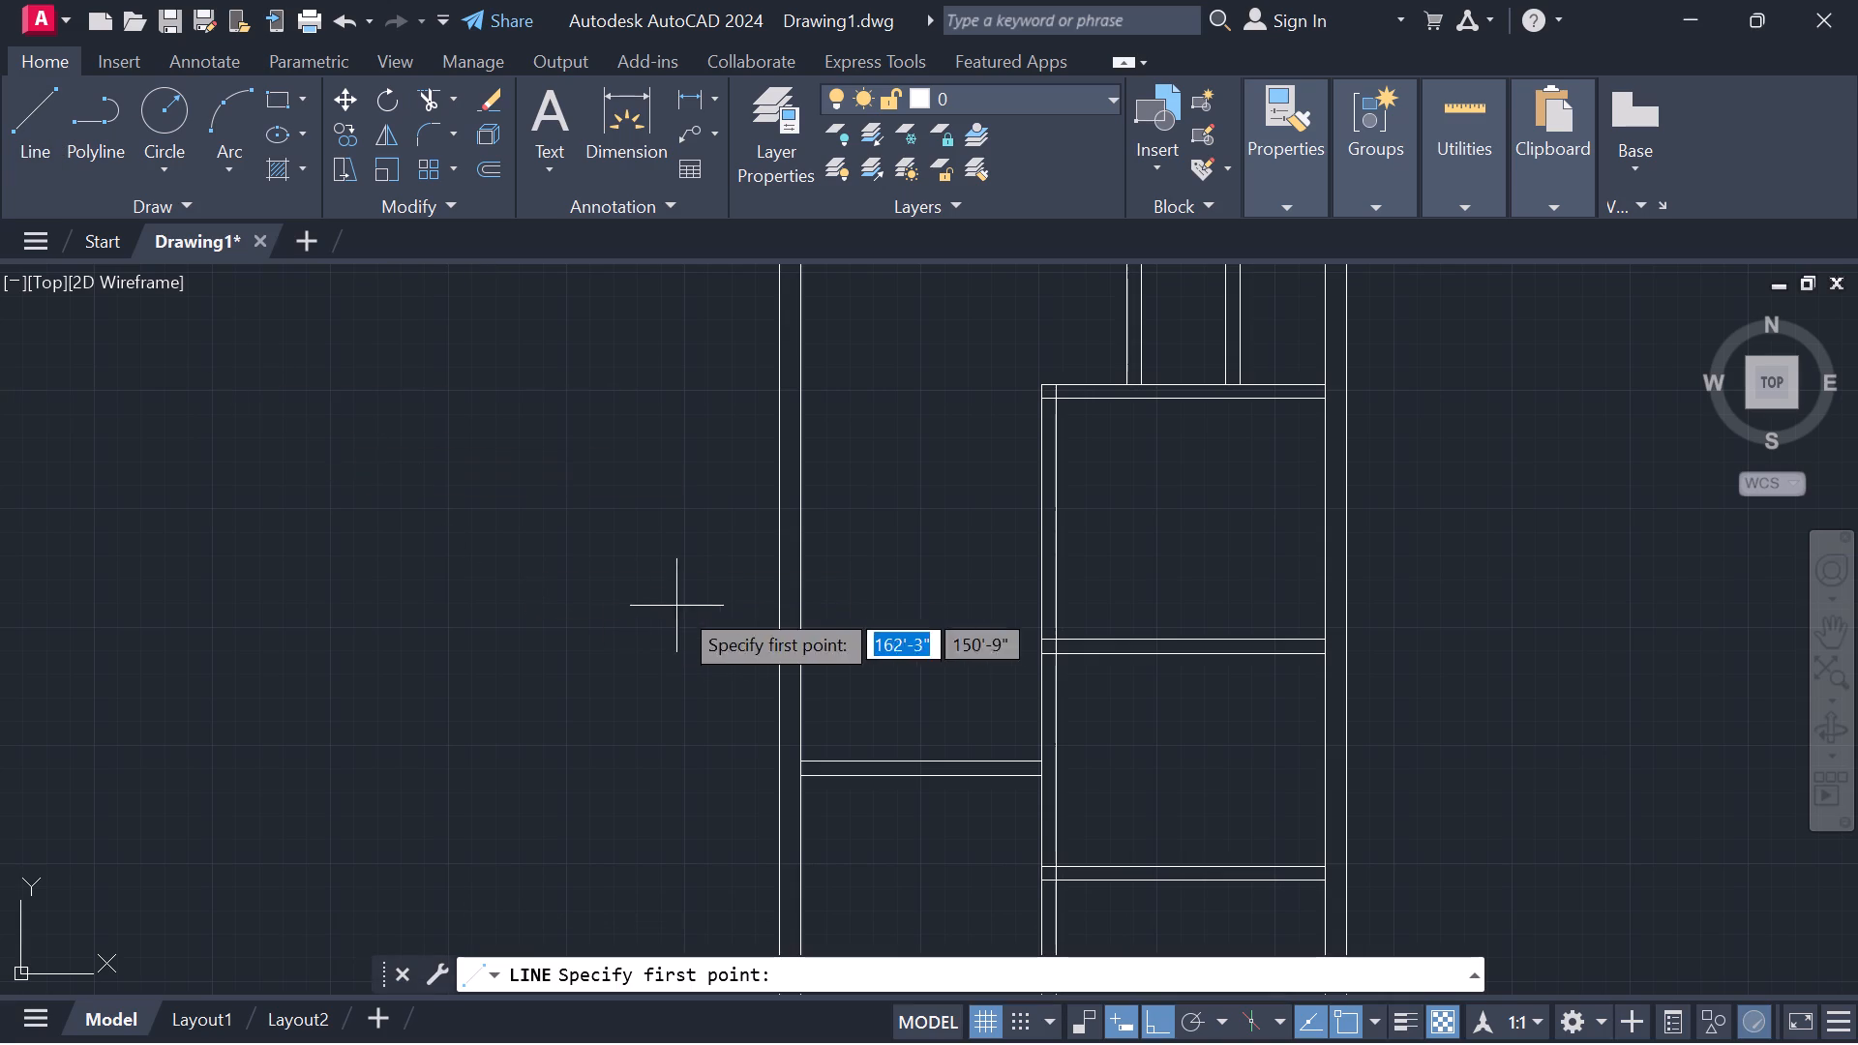
pyautogui.click(803, 757)
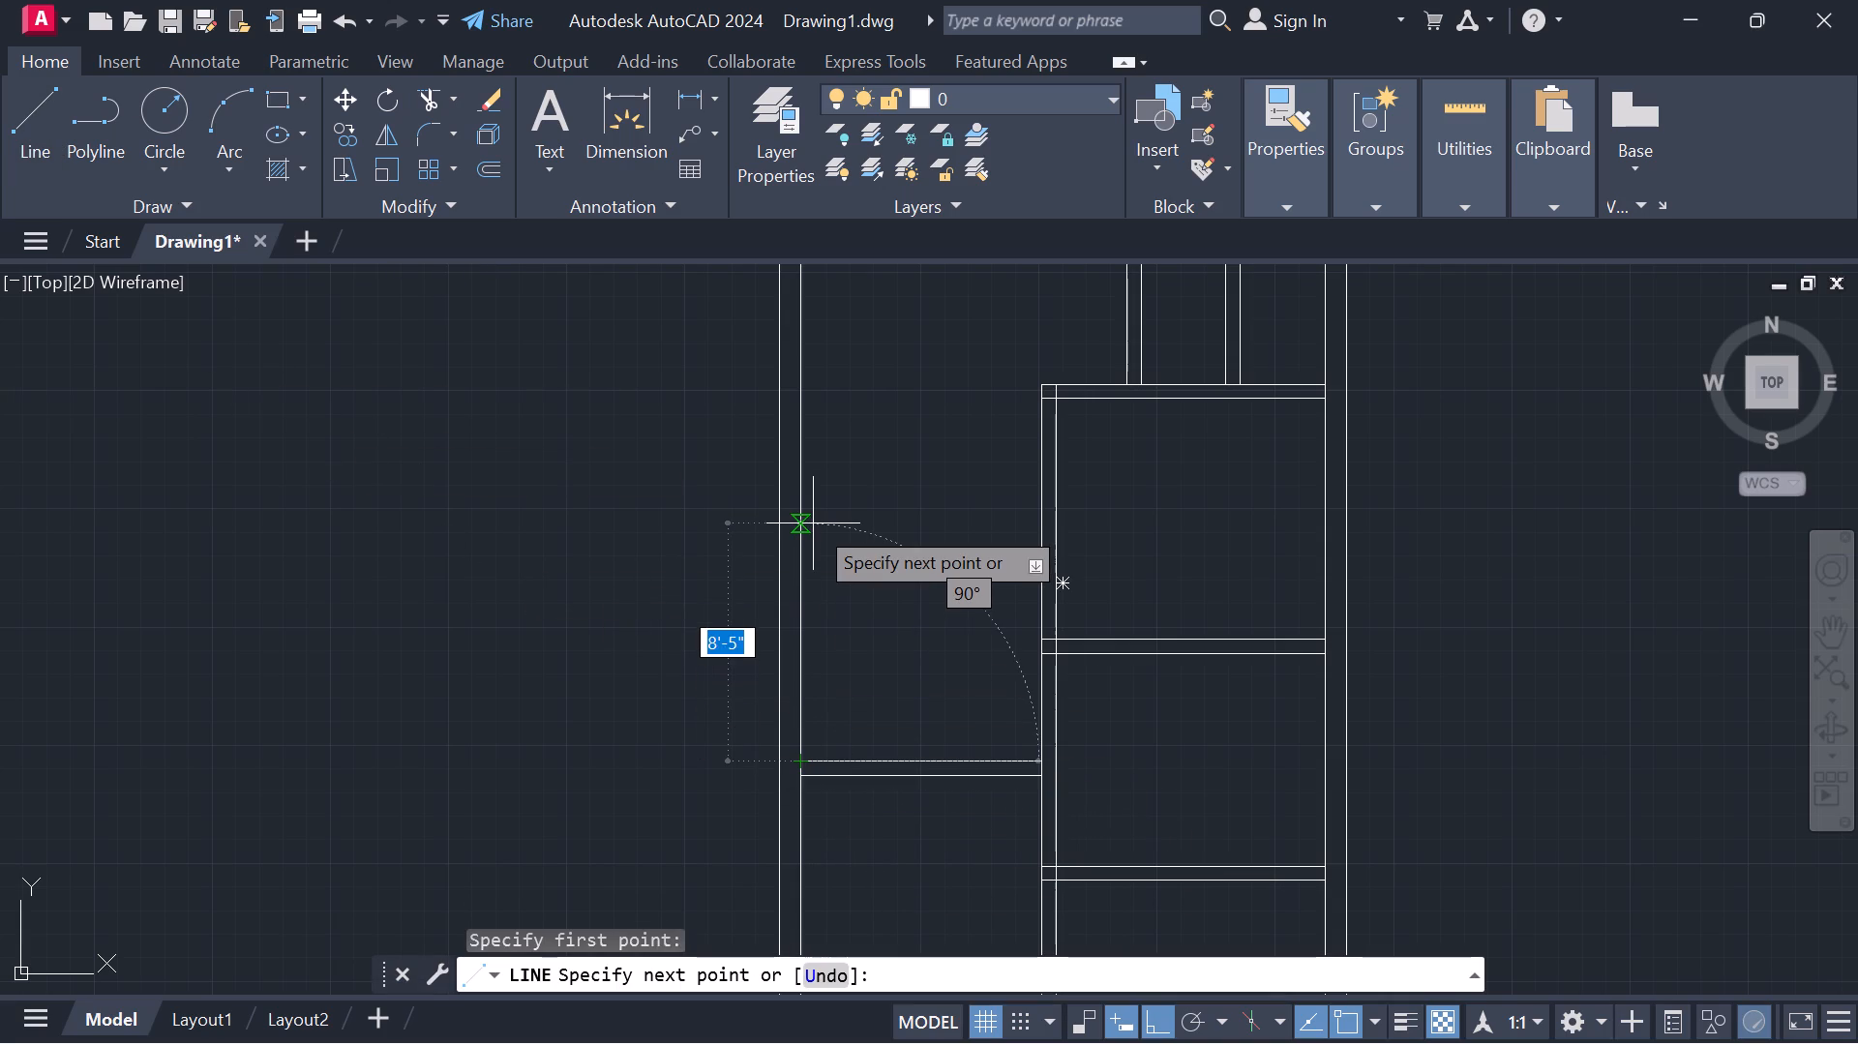
pyautogui.press('1')
pyautogui.press('0')
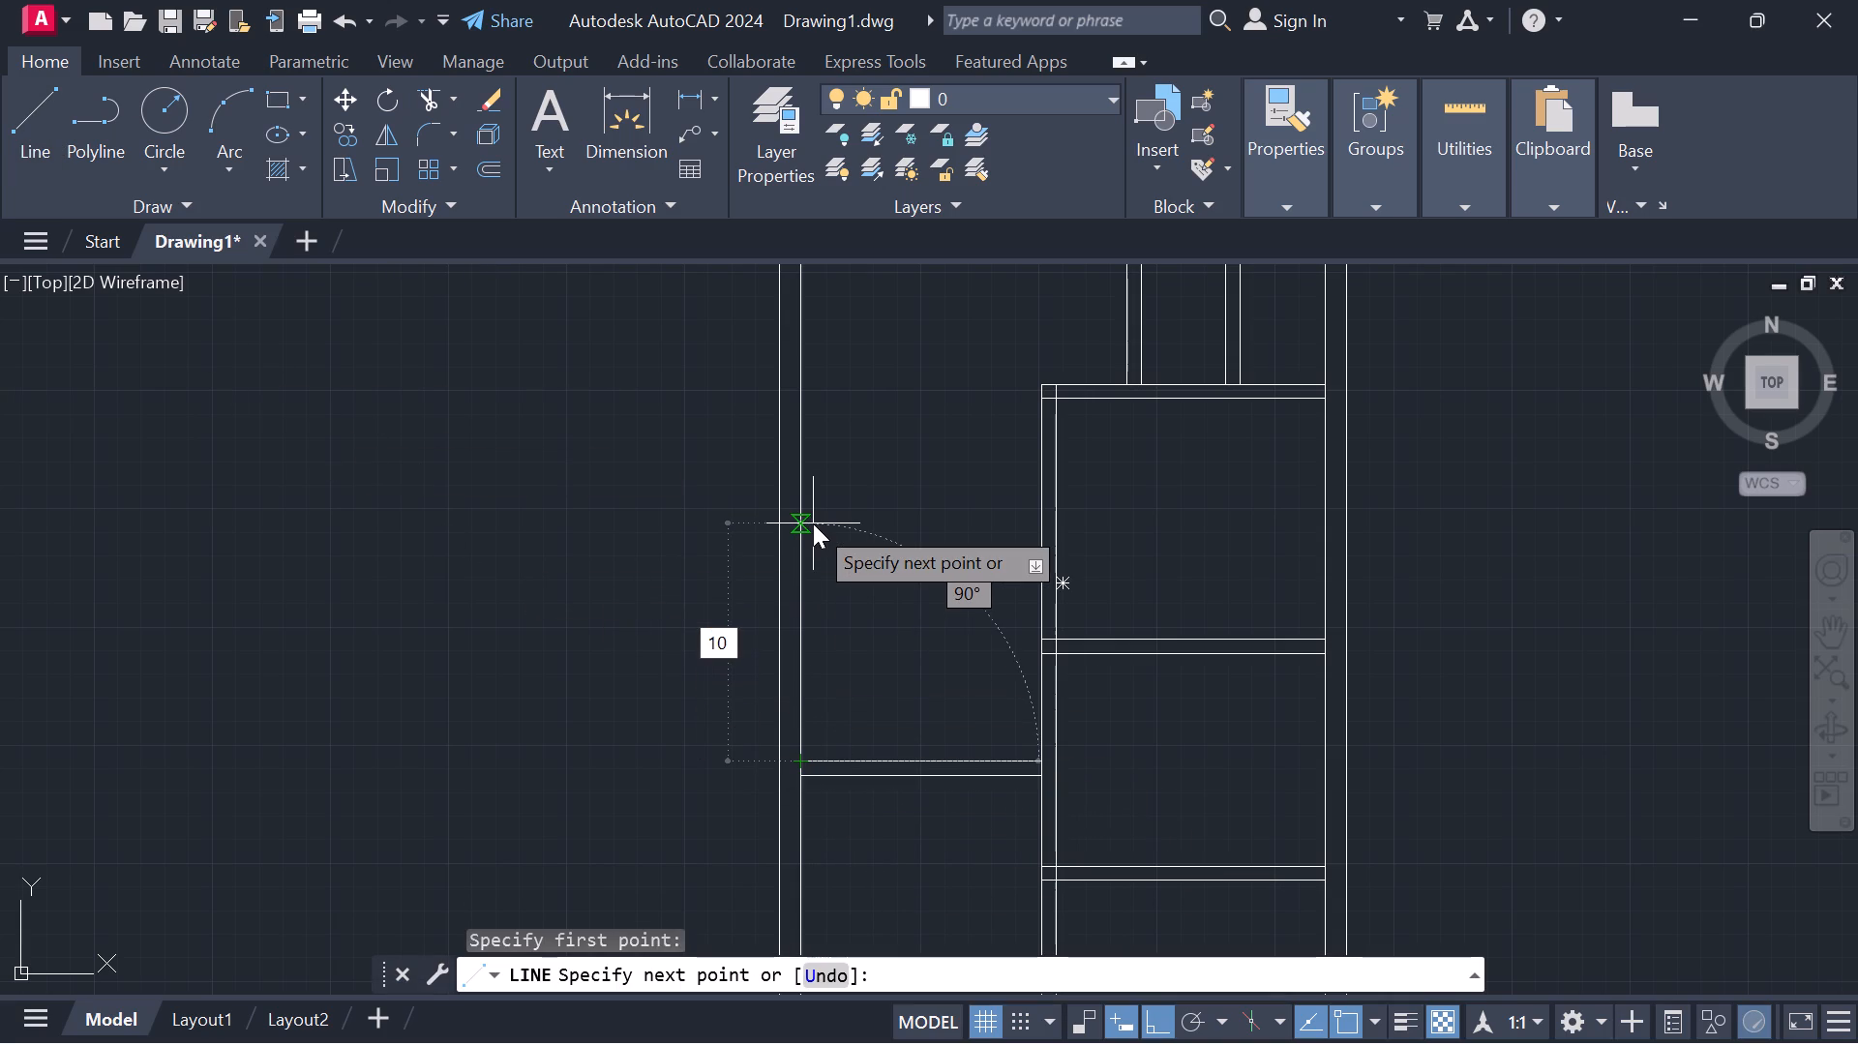
pyautogui.press("'")
pyautogui.press('Return')
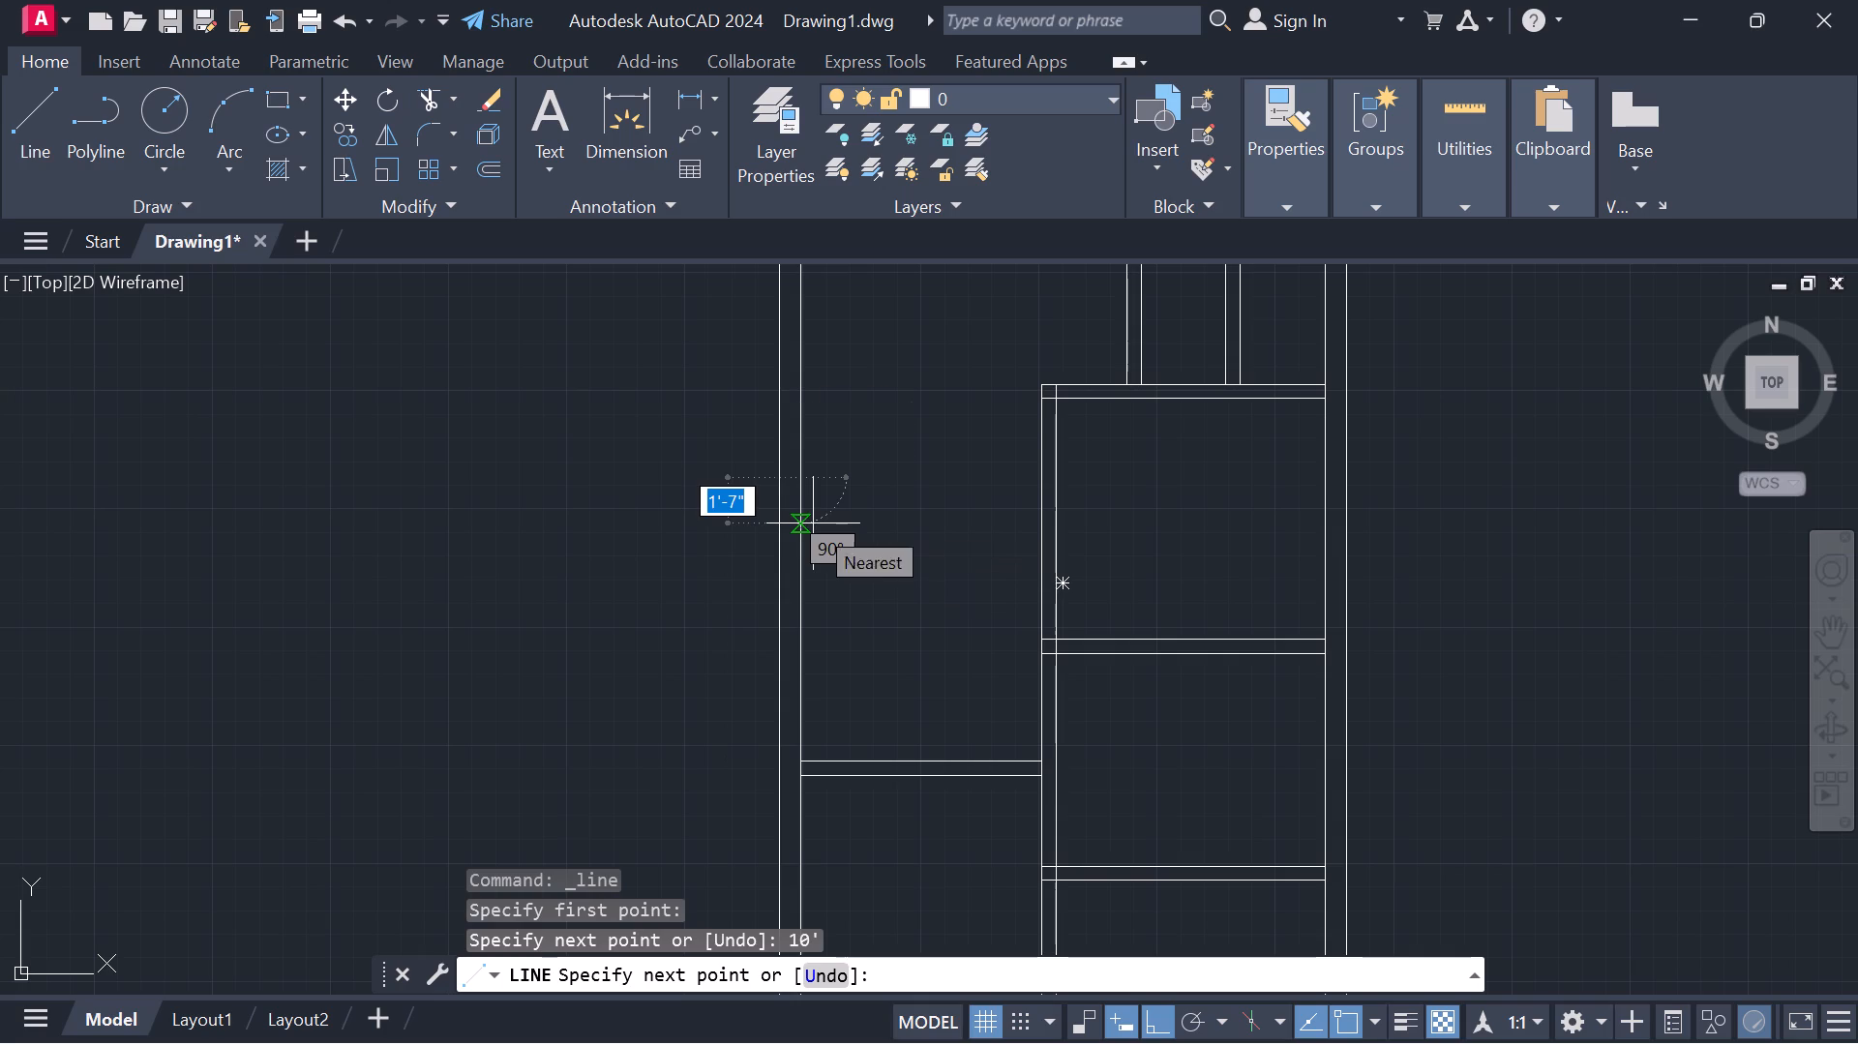
pyautogui.click(1046, 483)
pyautogui.press('Escape')
pyautogui.scroll(-2, 825, 484)
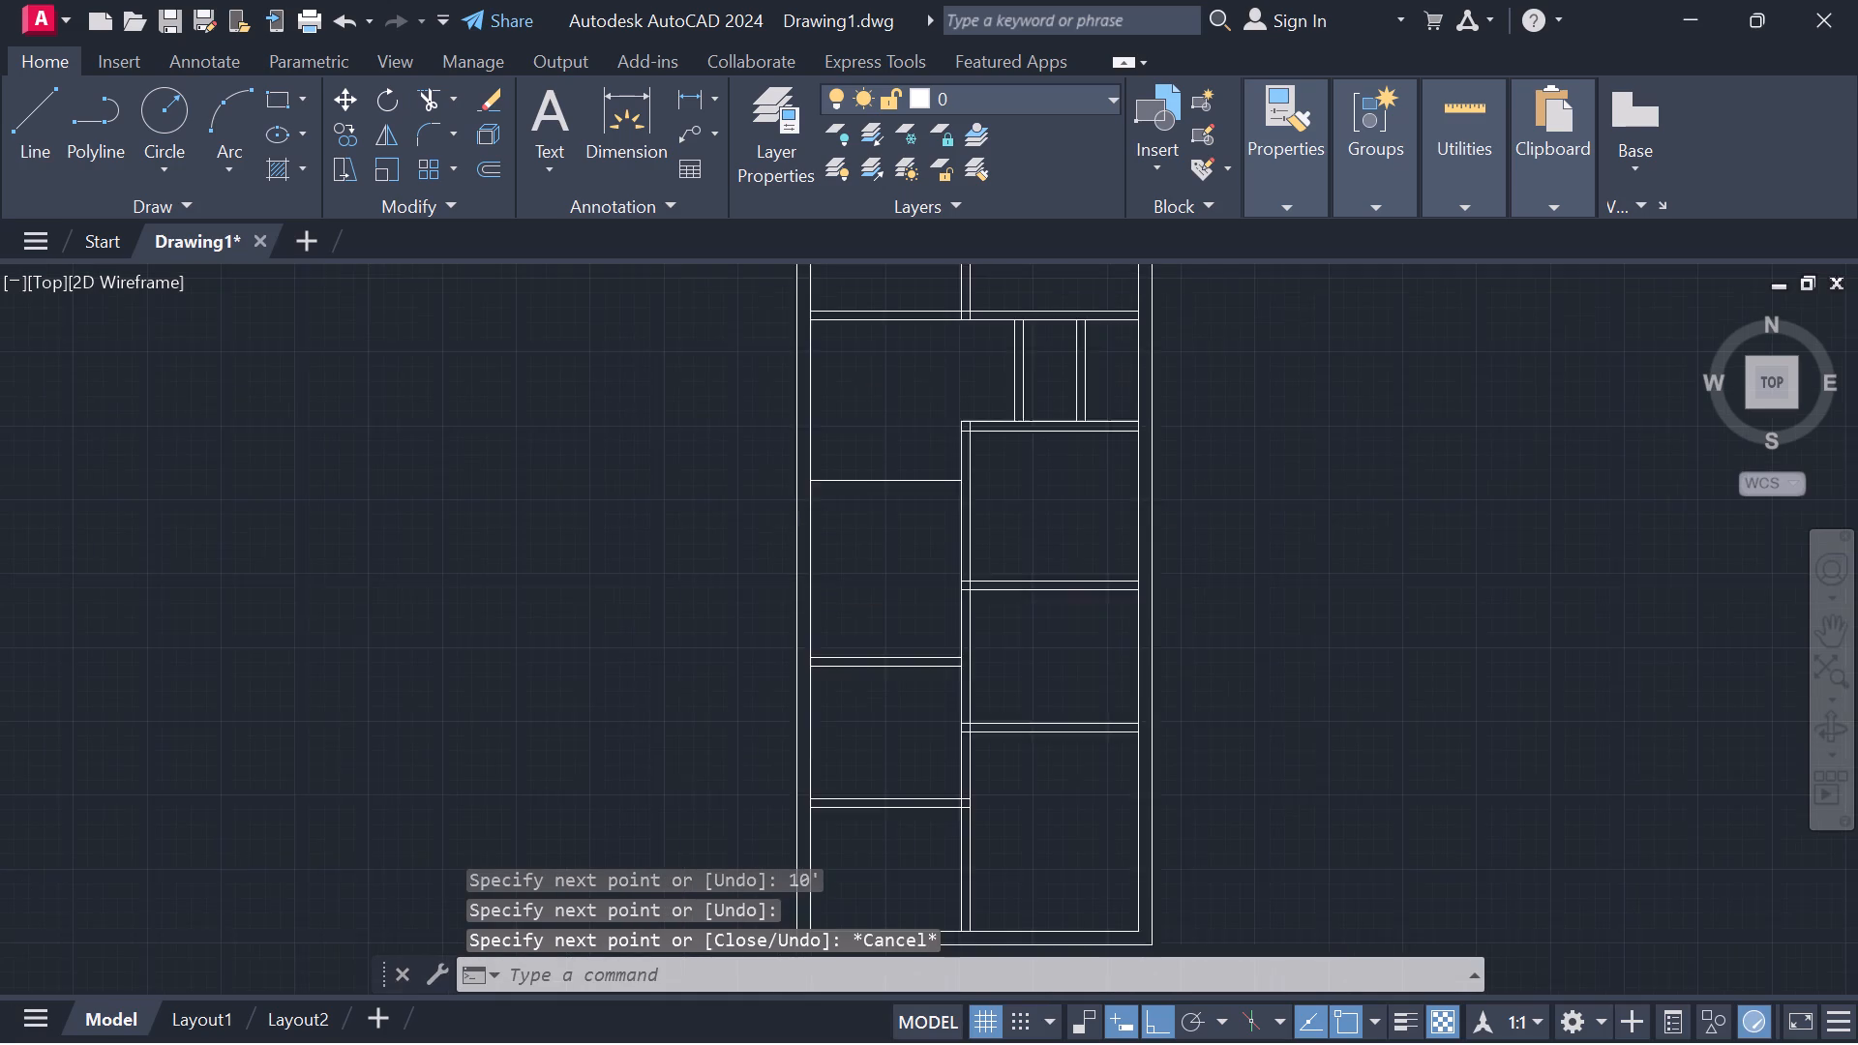
pyautogui.moveTo(850, 446); pyautogui.dragTo(835, 590, button='middle')
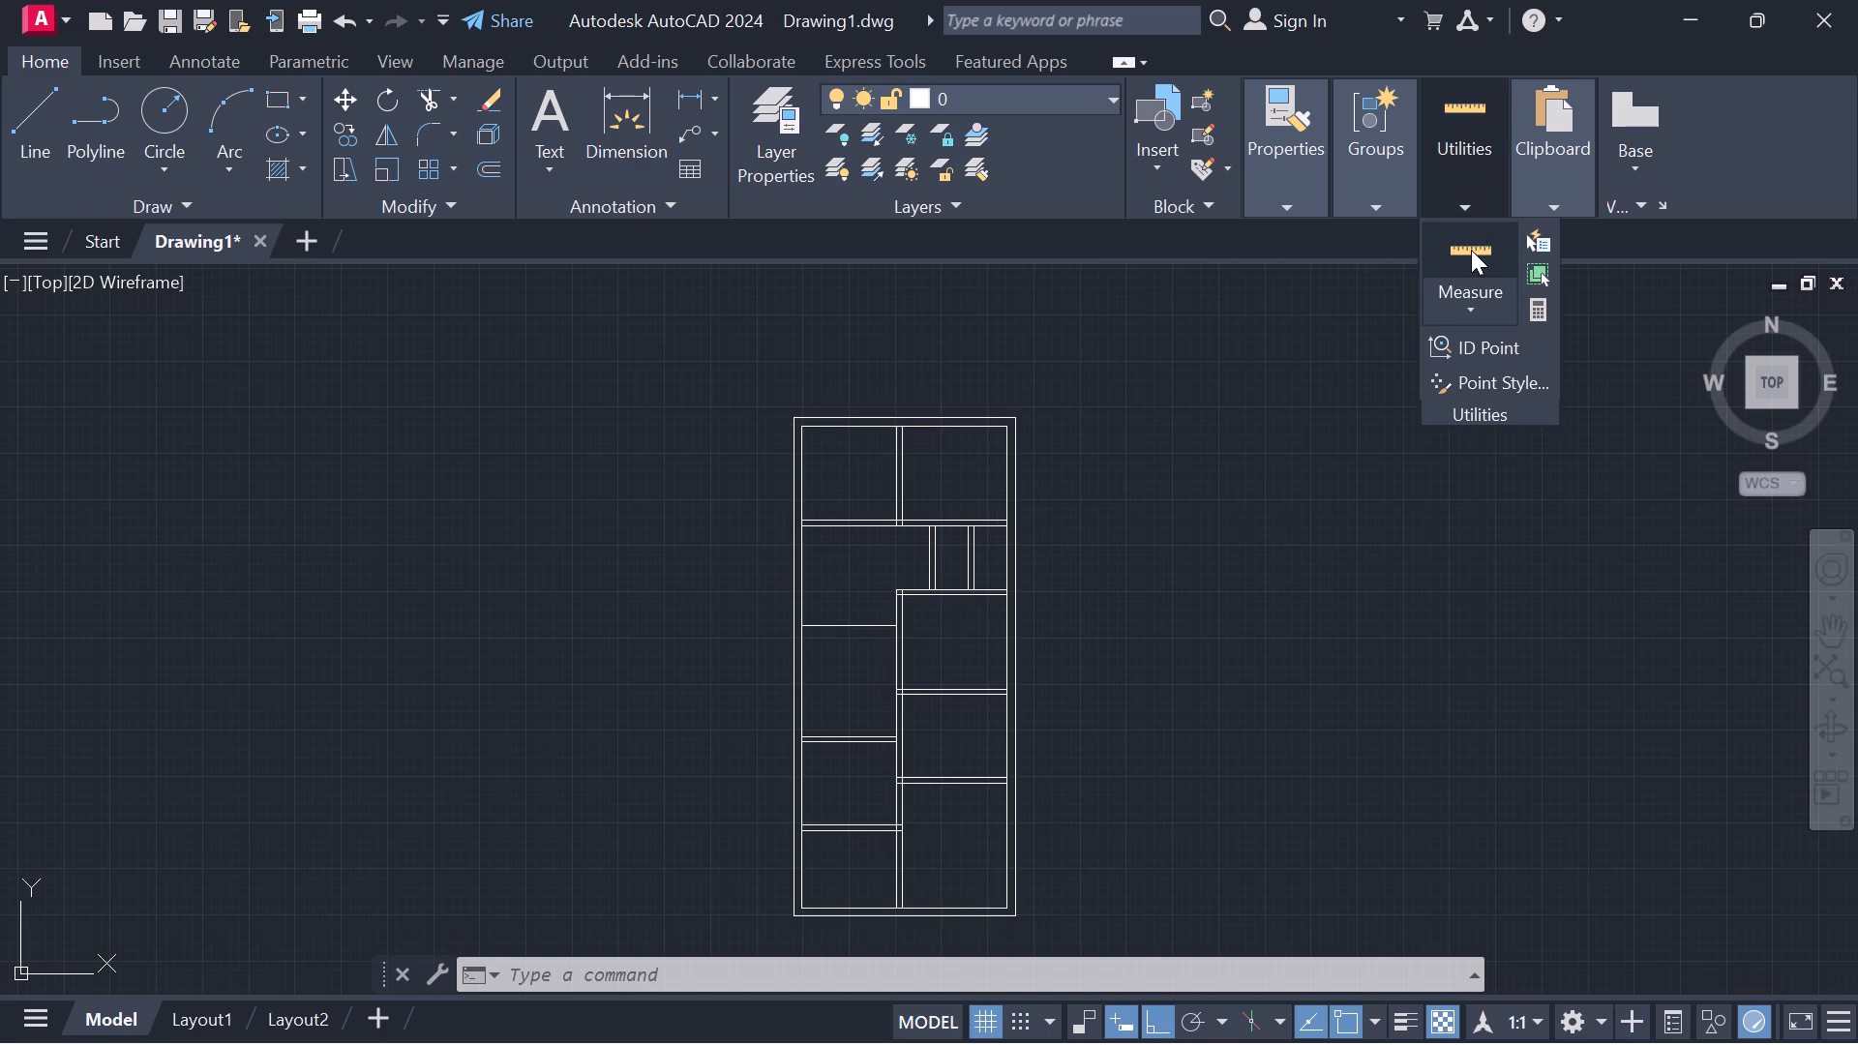
# Measure the left-side space around the new single horizontal line below the upper partition.
pyautogui.click(1471, 250)
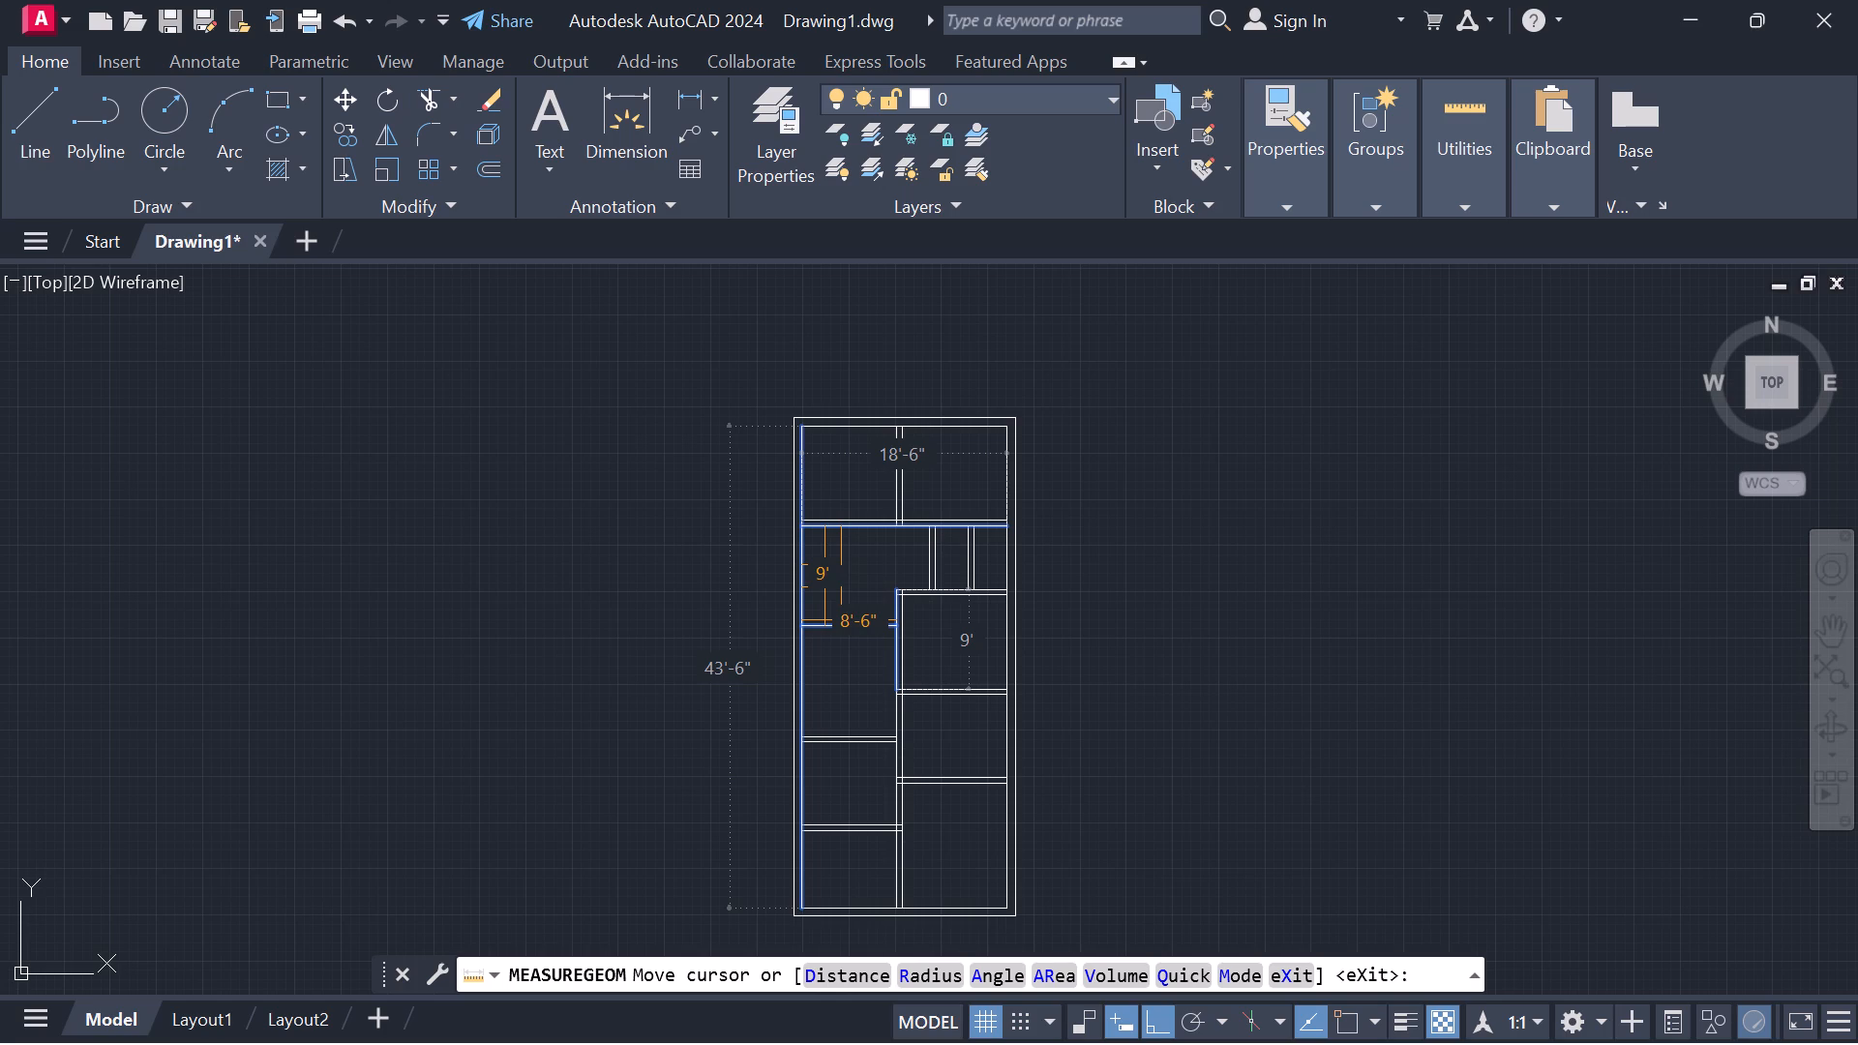
pyautogui.press('Escape')
pyautogui.press('Escape')
pyautogui.press('Escape')
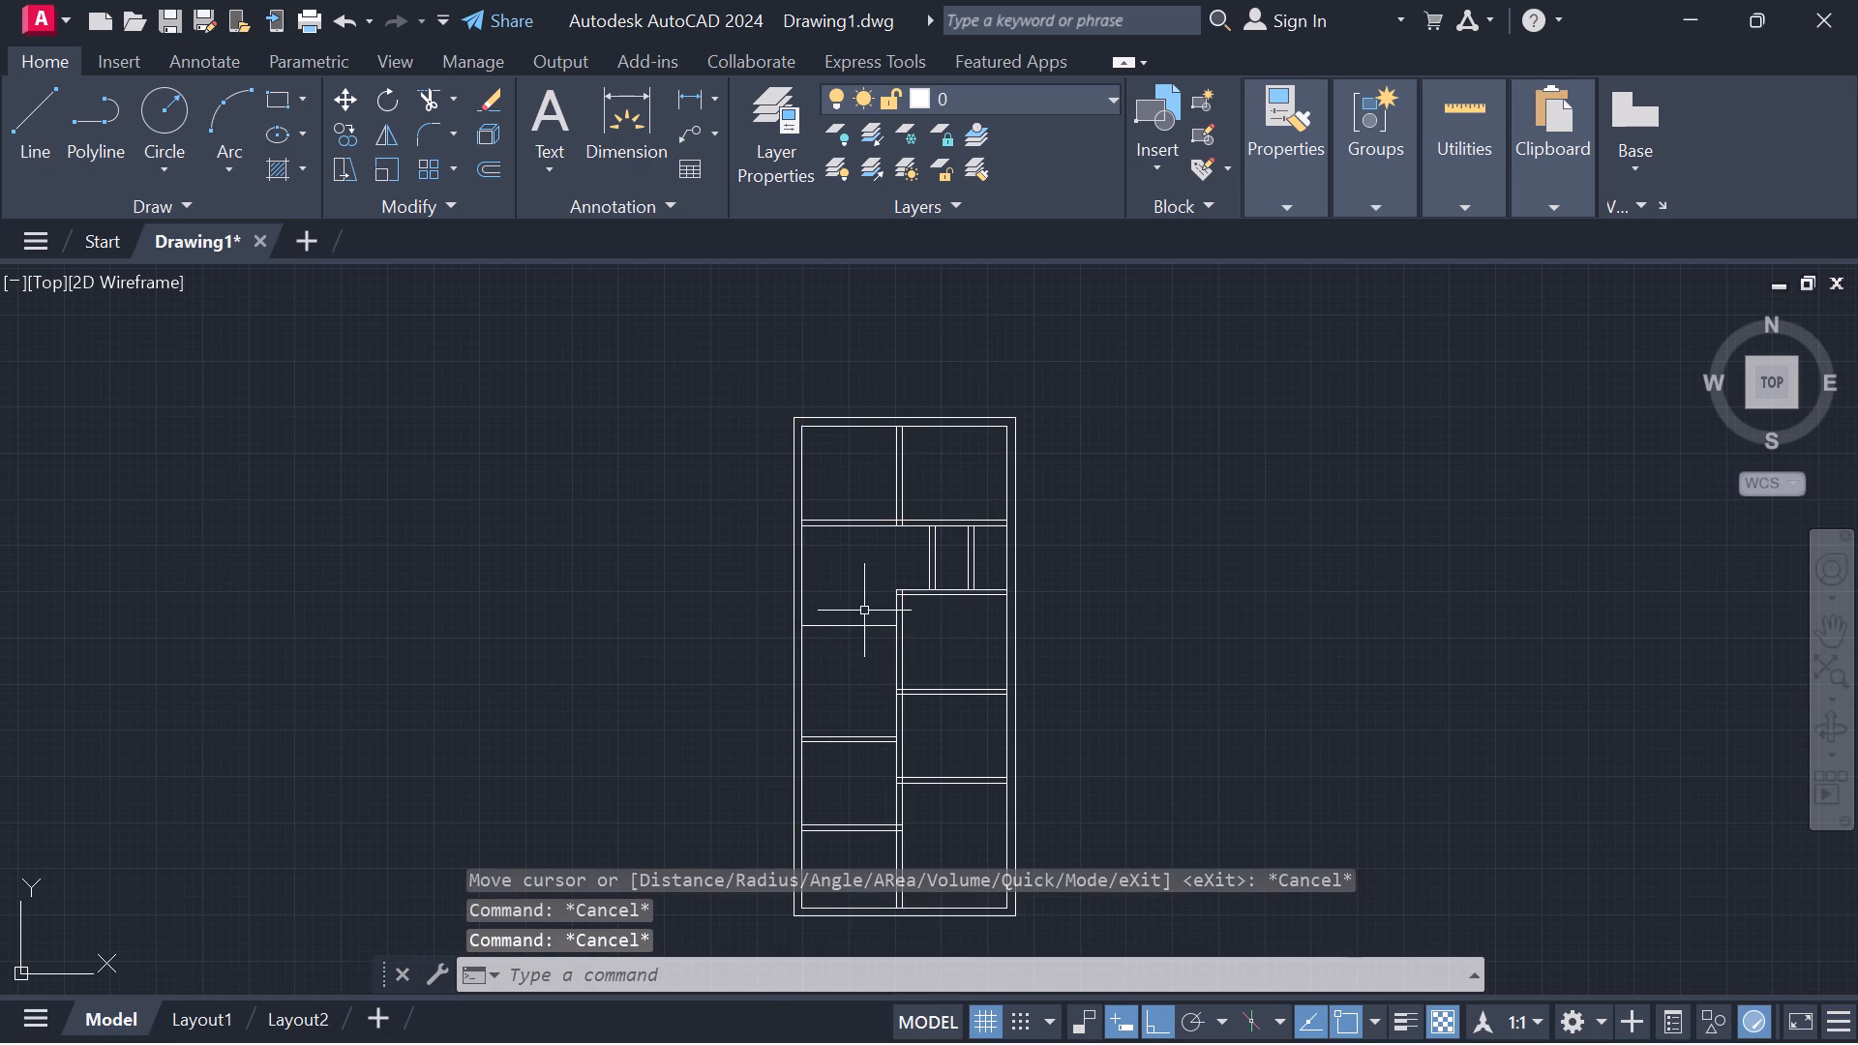
# Offset the single horizontal line between the left inner wall and the vertical partition 6" upward.
pyautogui.click(842, 626)
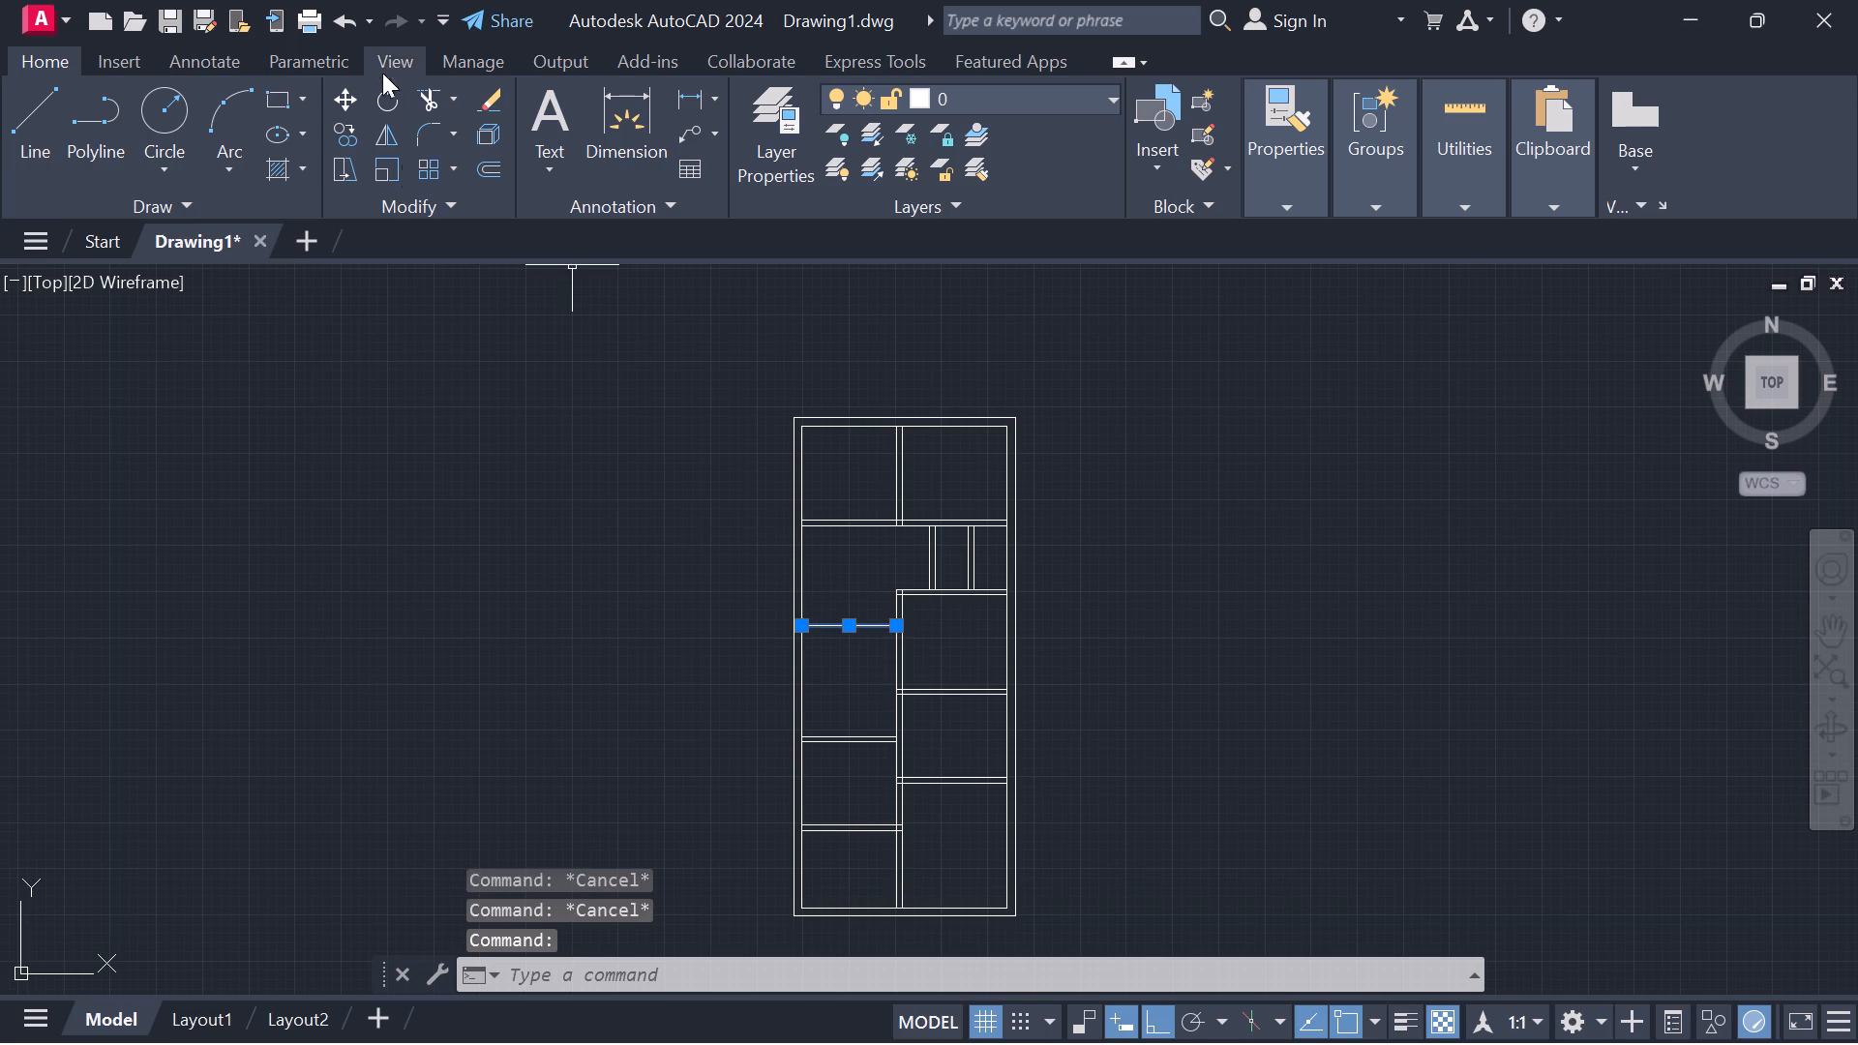
pyautogui.click(488, 168)
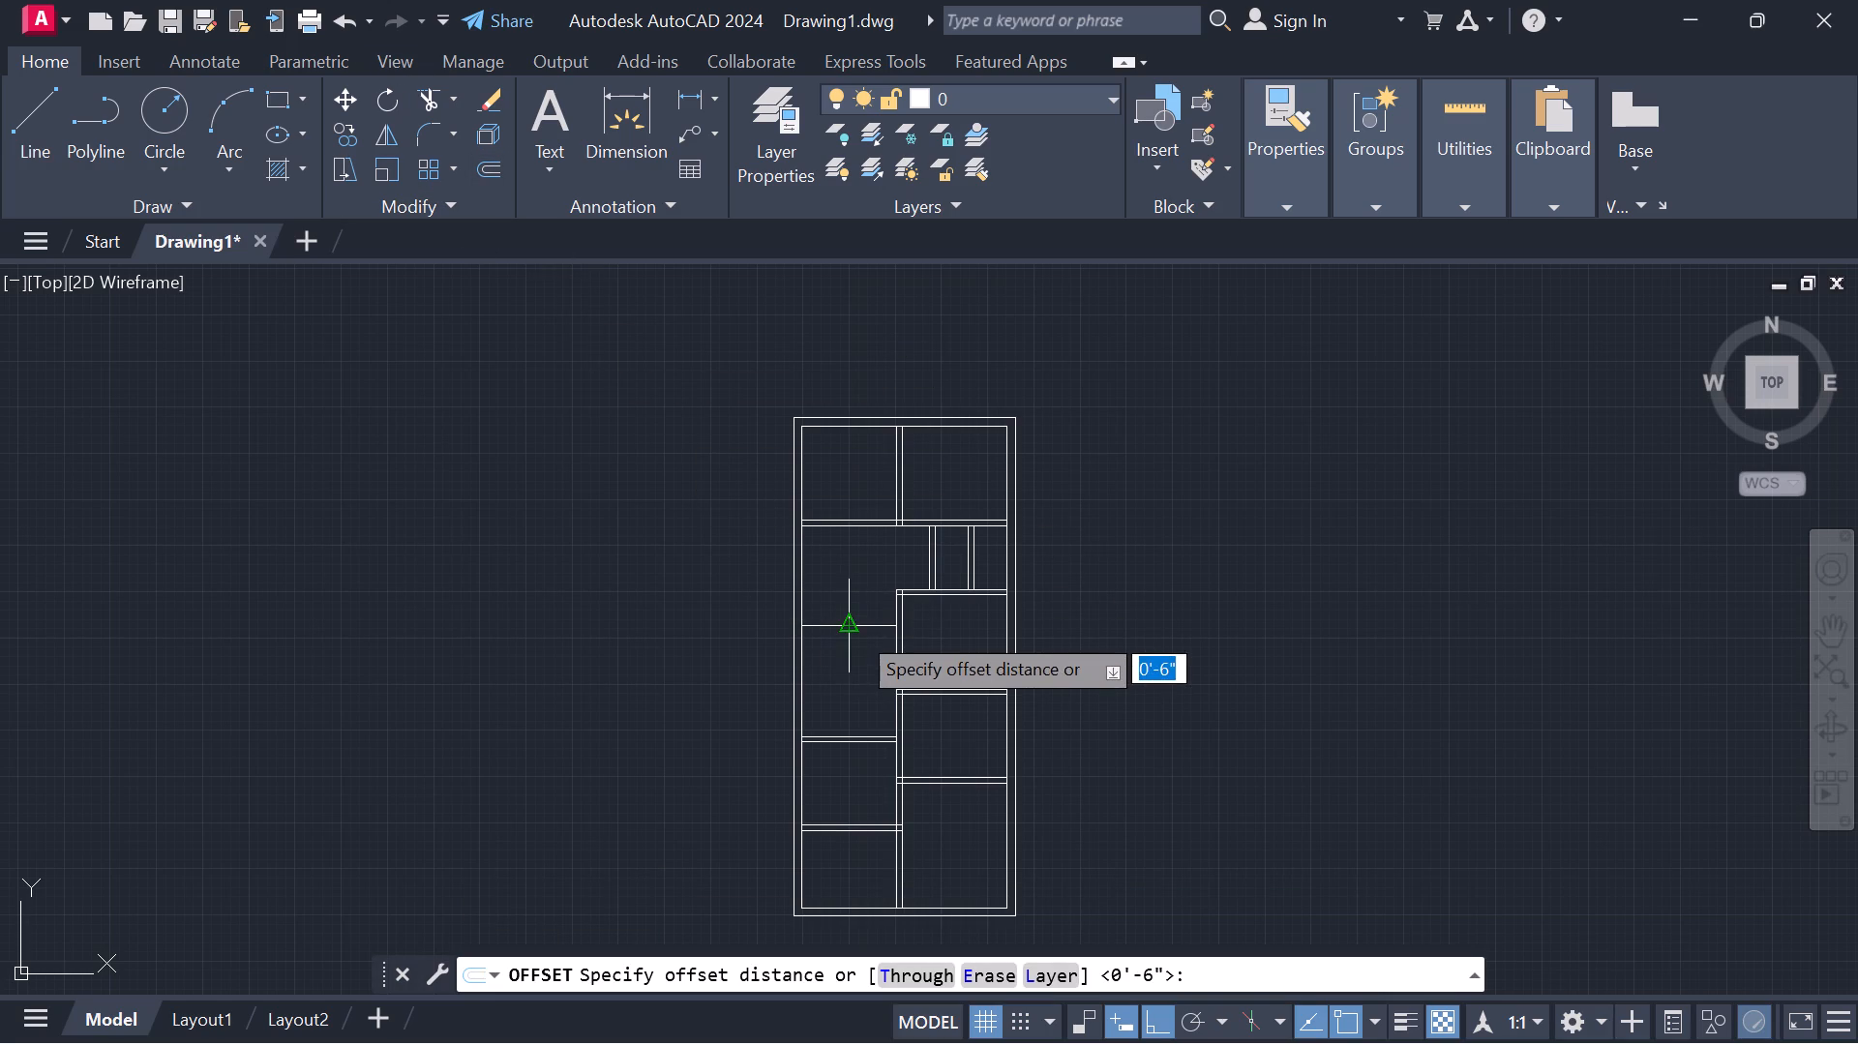
pyautogui.click(836, 624)
pyautogui.click(863, 627)
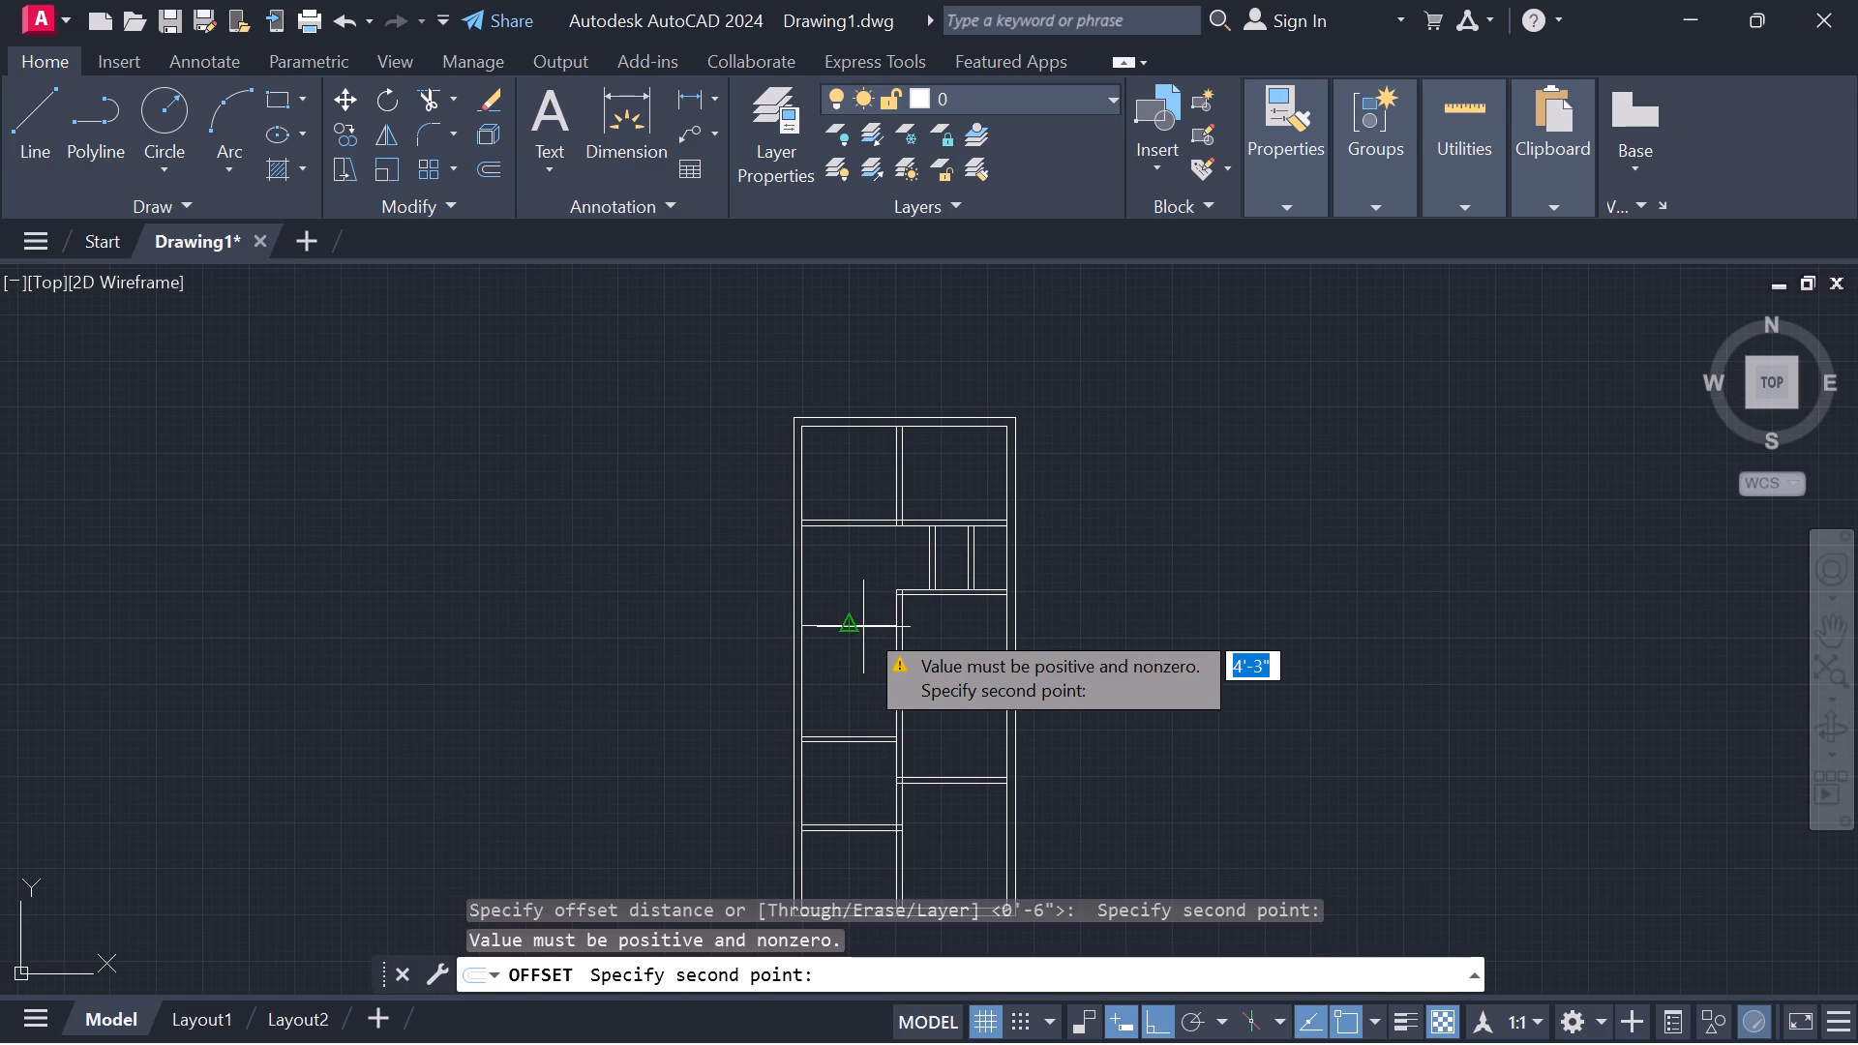
pyautogui.click(863, 627)
pyautogui.click(875, 626)
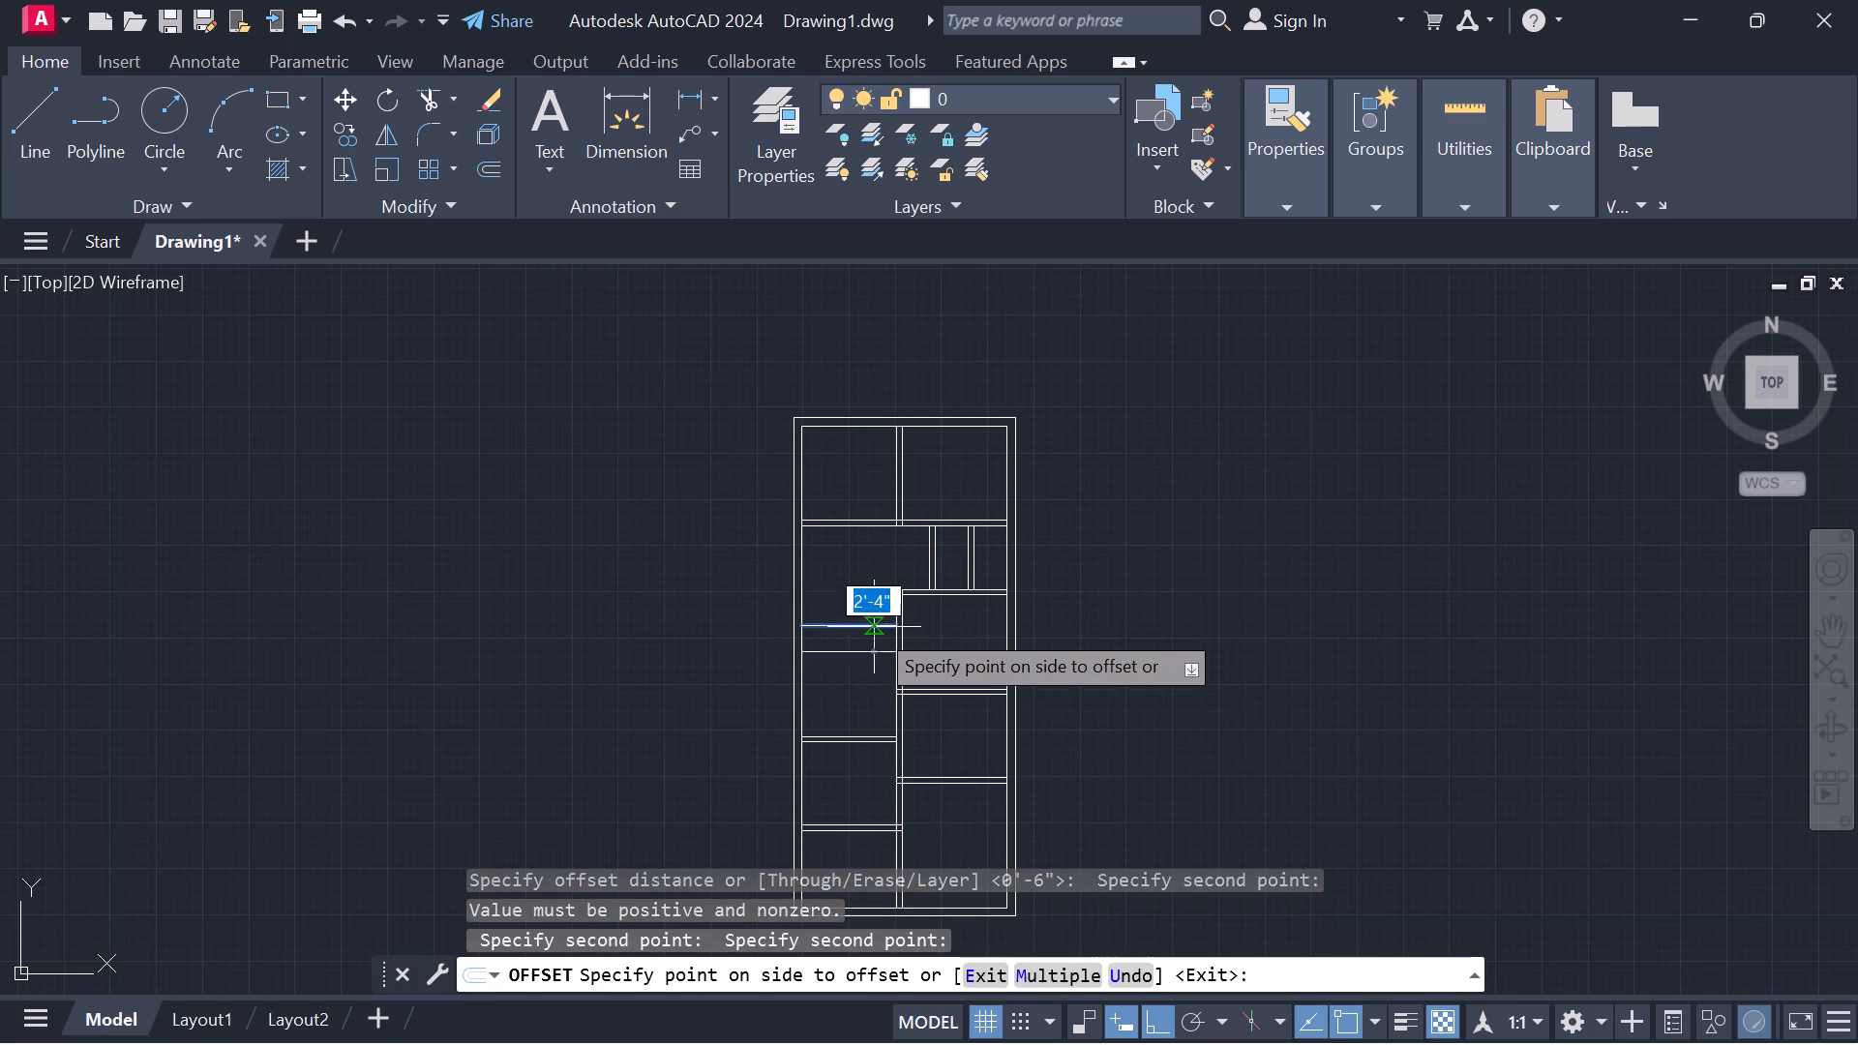
pyautogui.press('6')
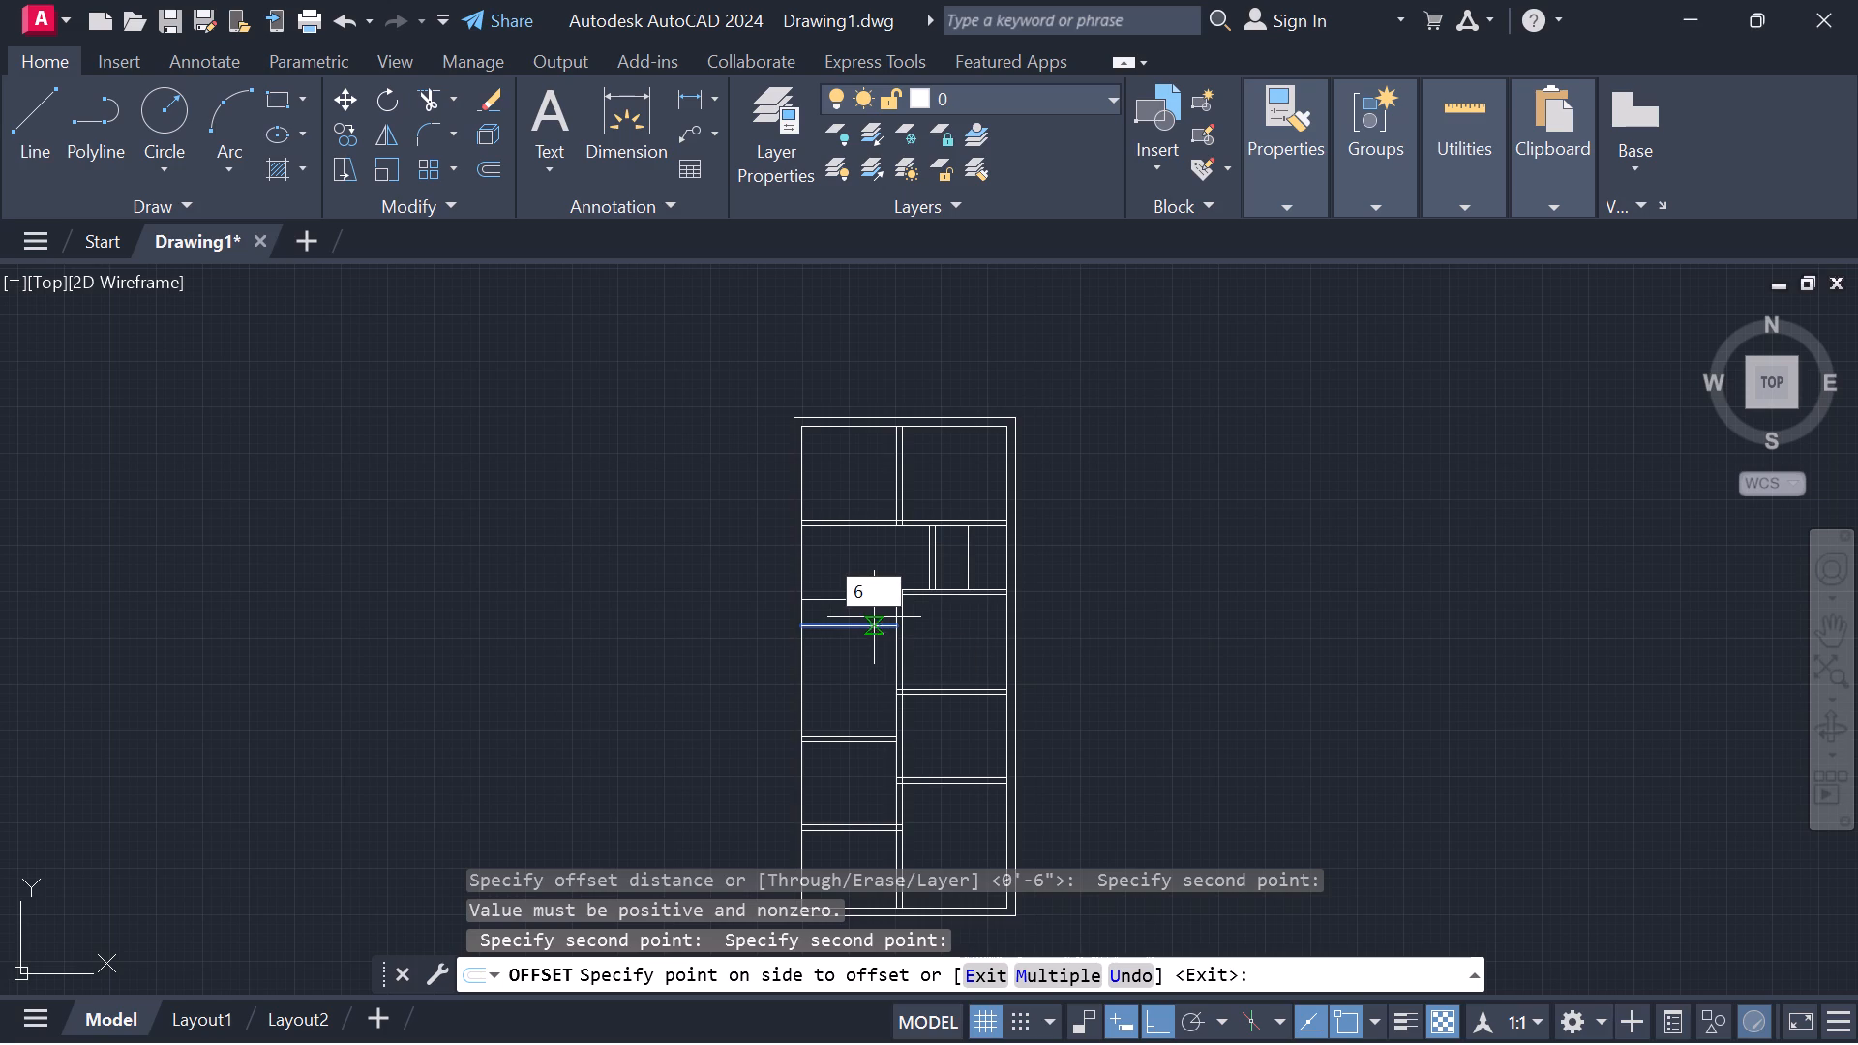
pyautogui.hotkey('shift', '"')
pyautogui.press('Return')
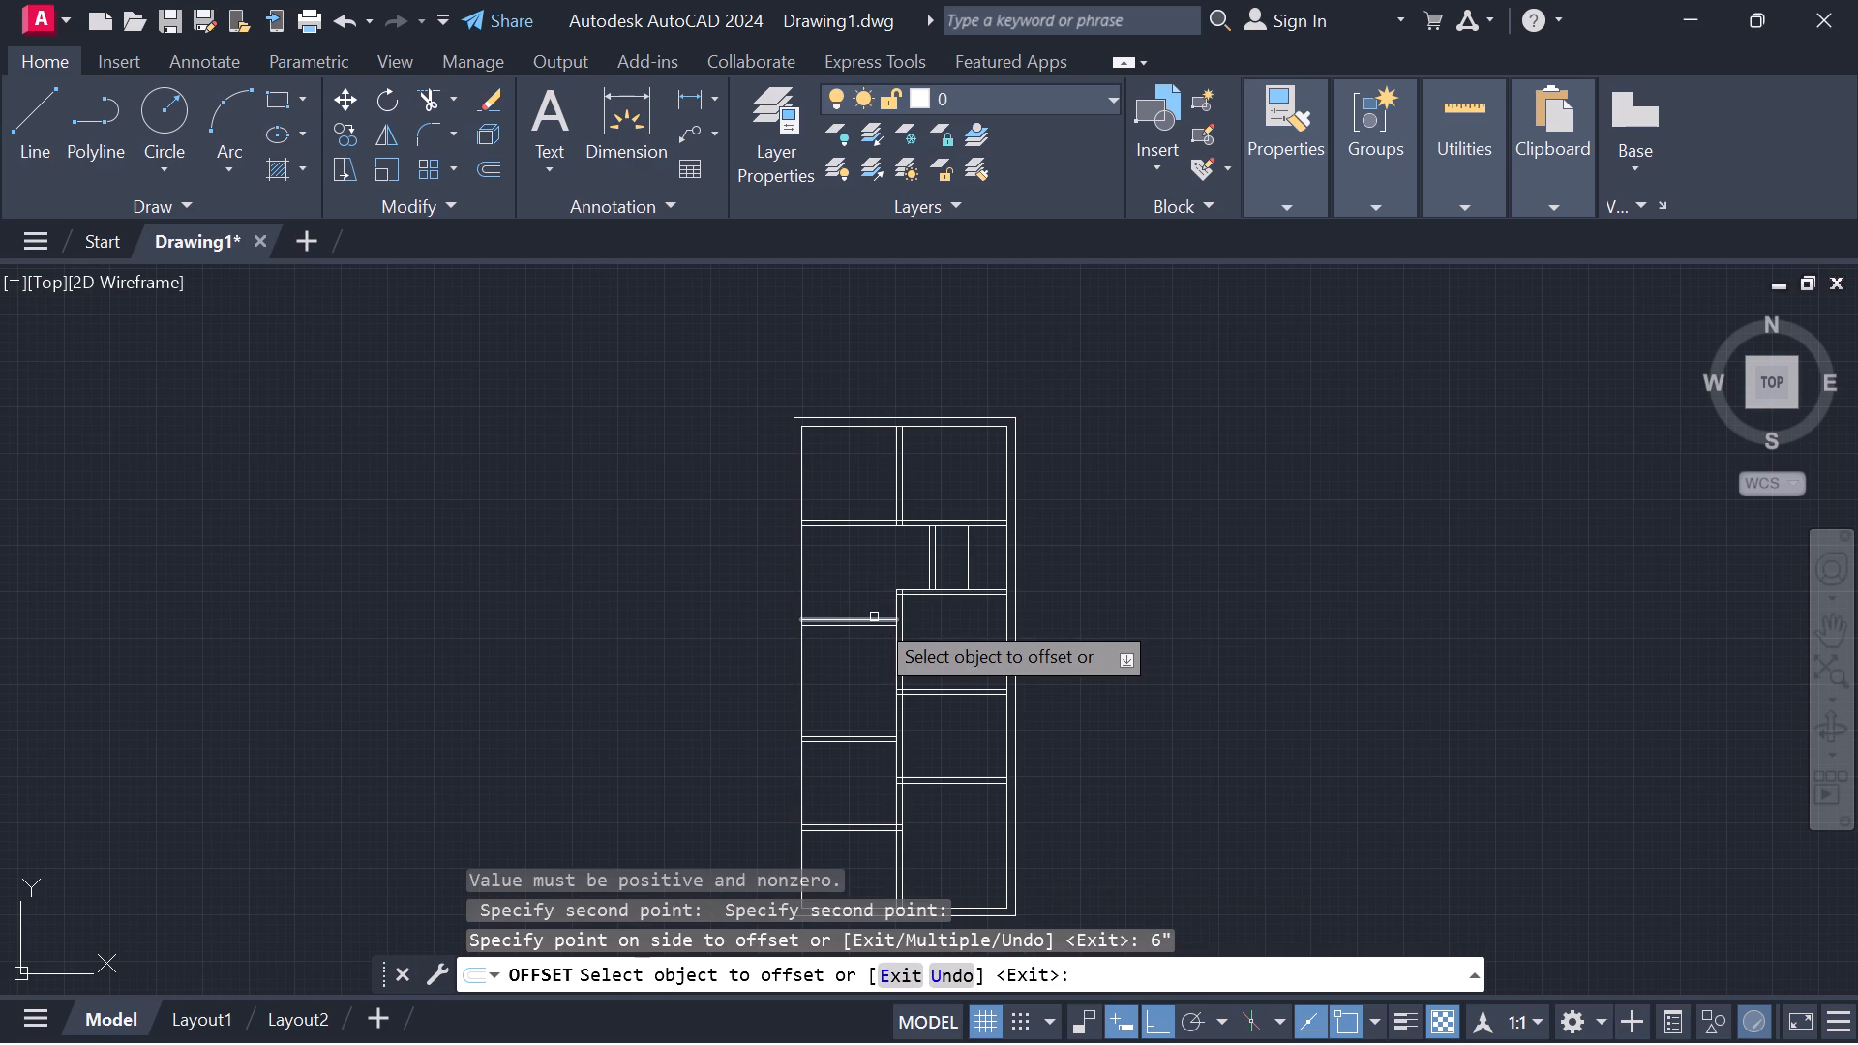
pyautogui.scroll(1, 784, 639)
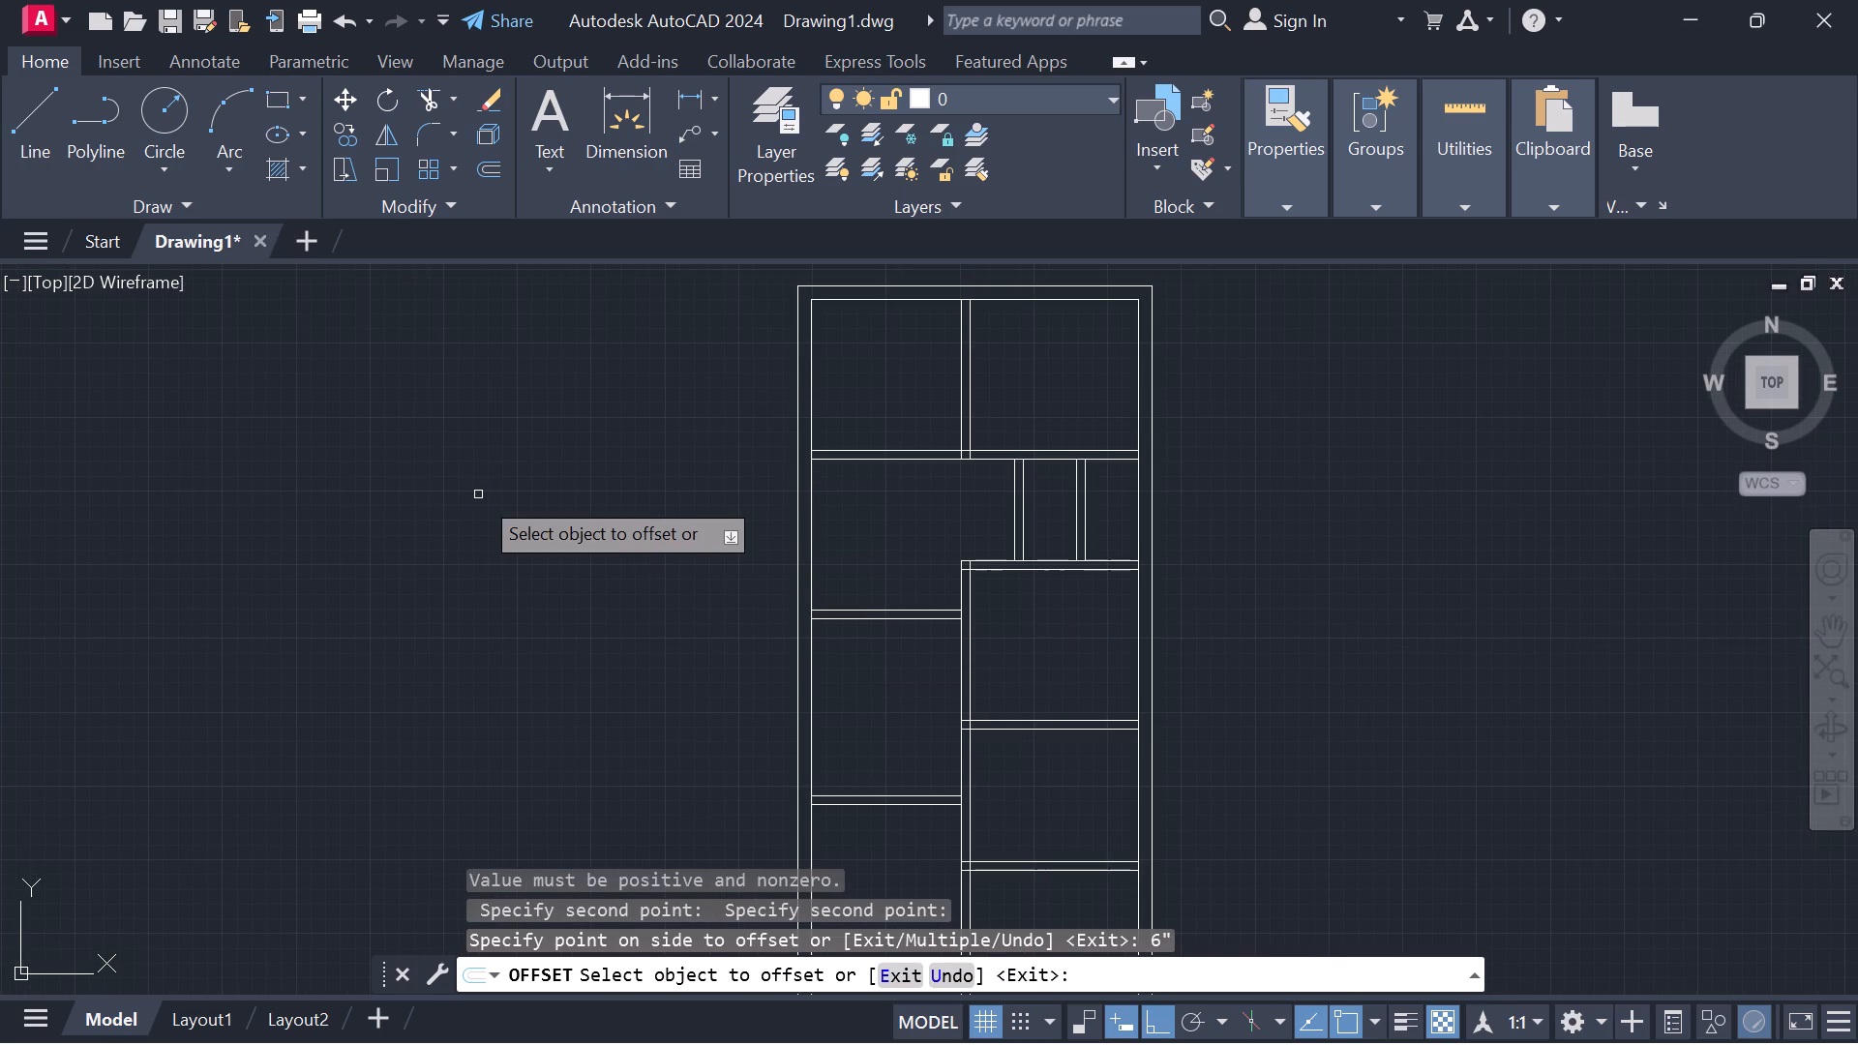
pyautogui.press('Escape')
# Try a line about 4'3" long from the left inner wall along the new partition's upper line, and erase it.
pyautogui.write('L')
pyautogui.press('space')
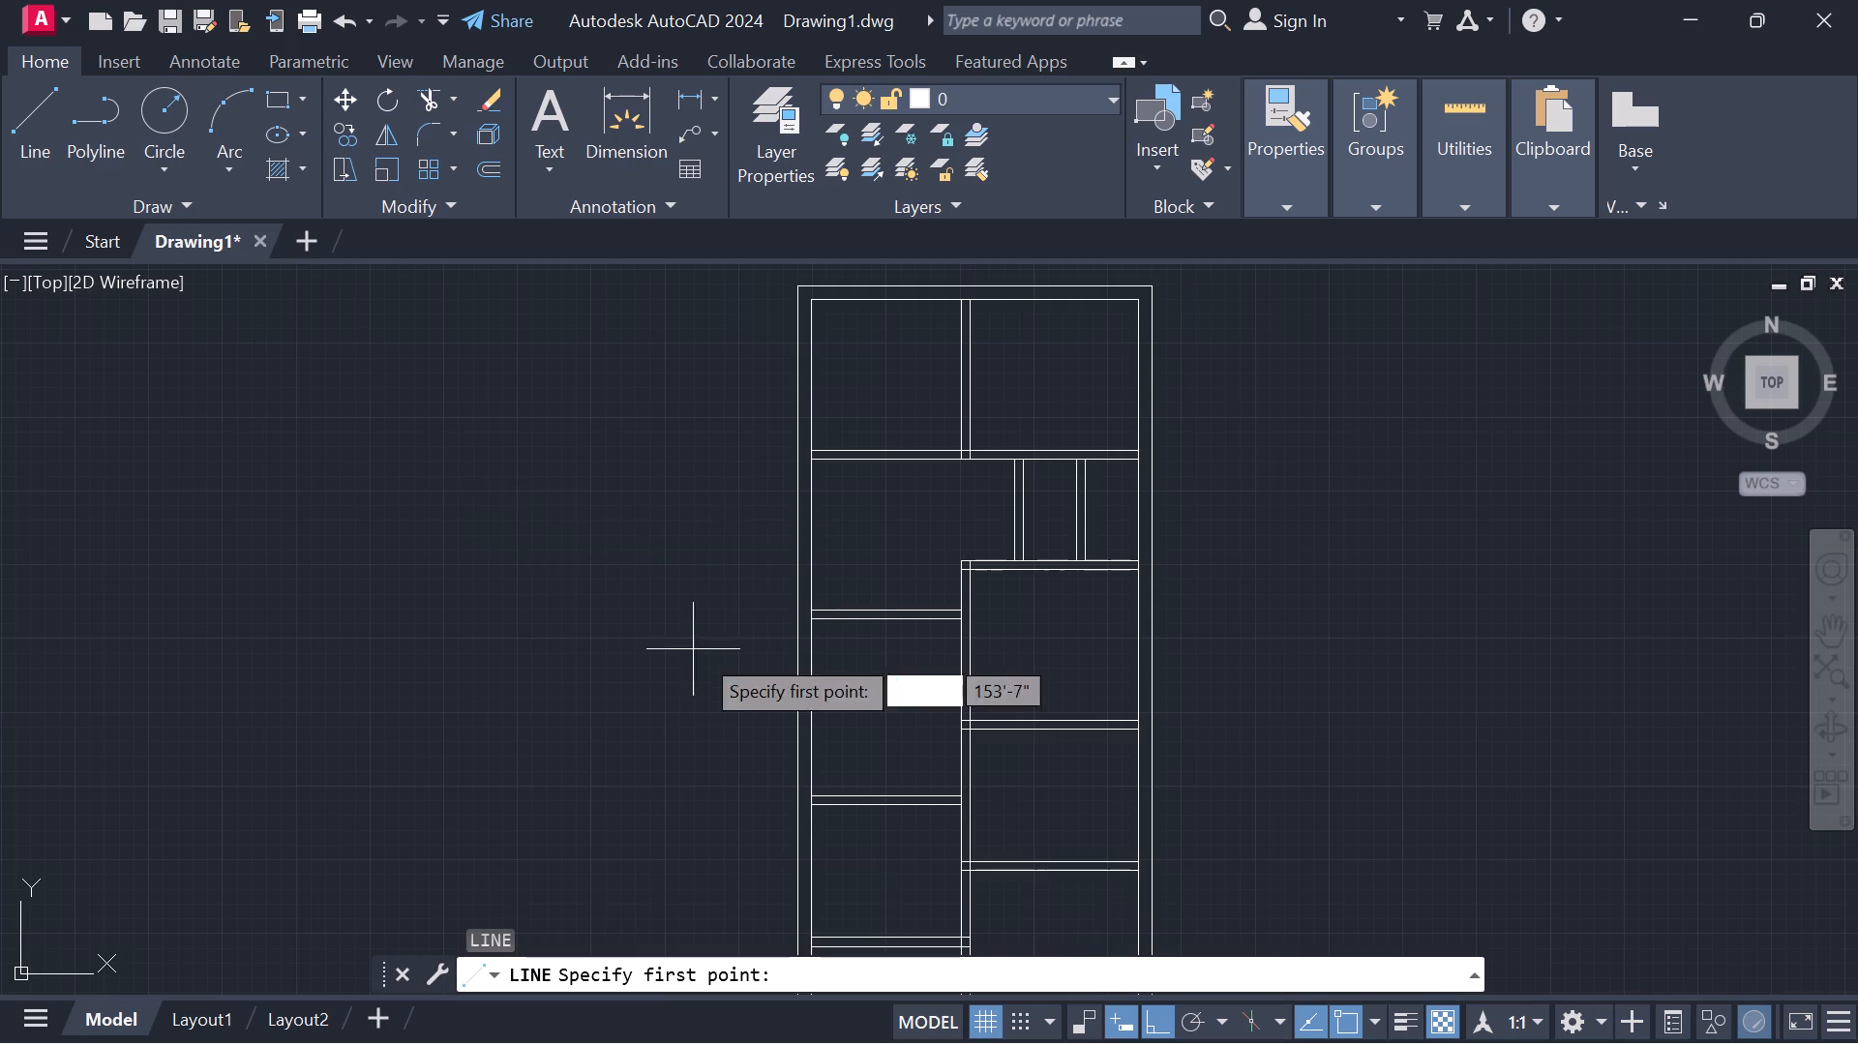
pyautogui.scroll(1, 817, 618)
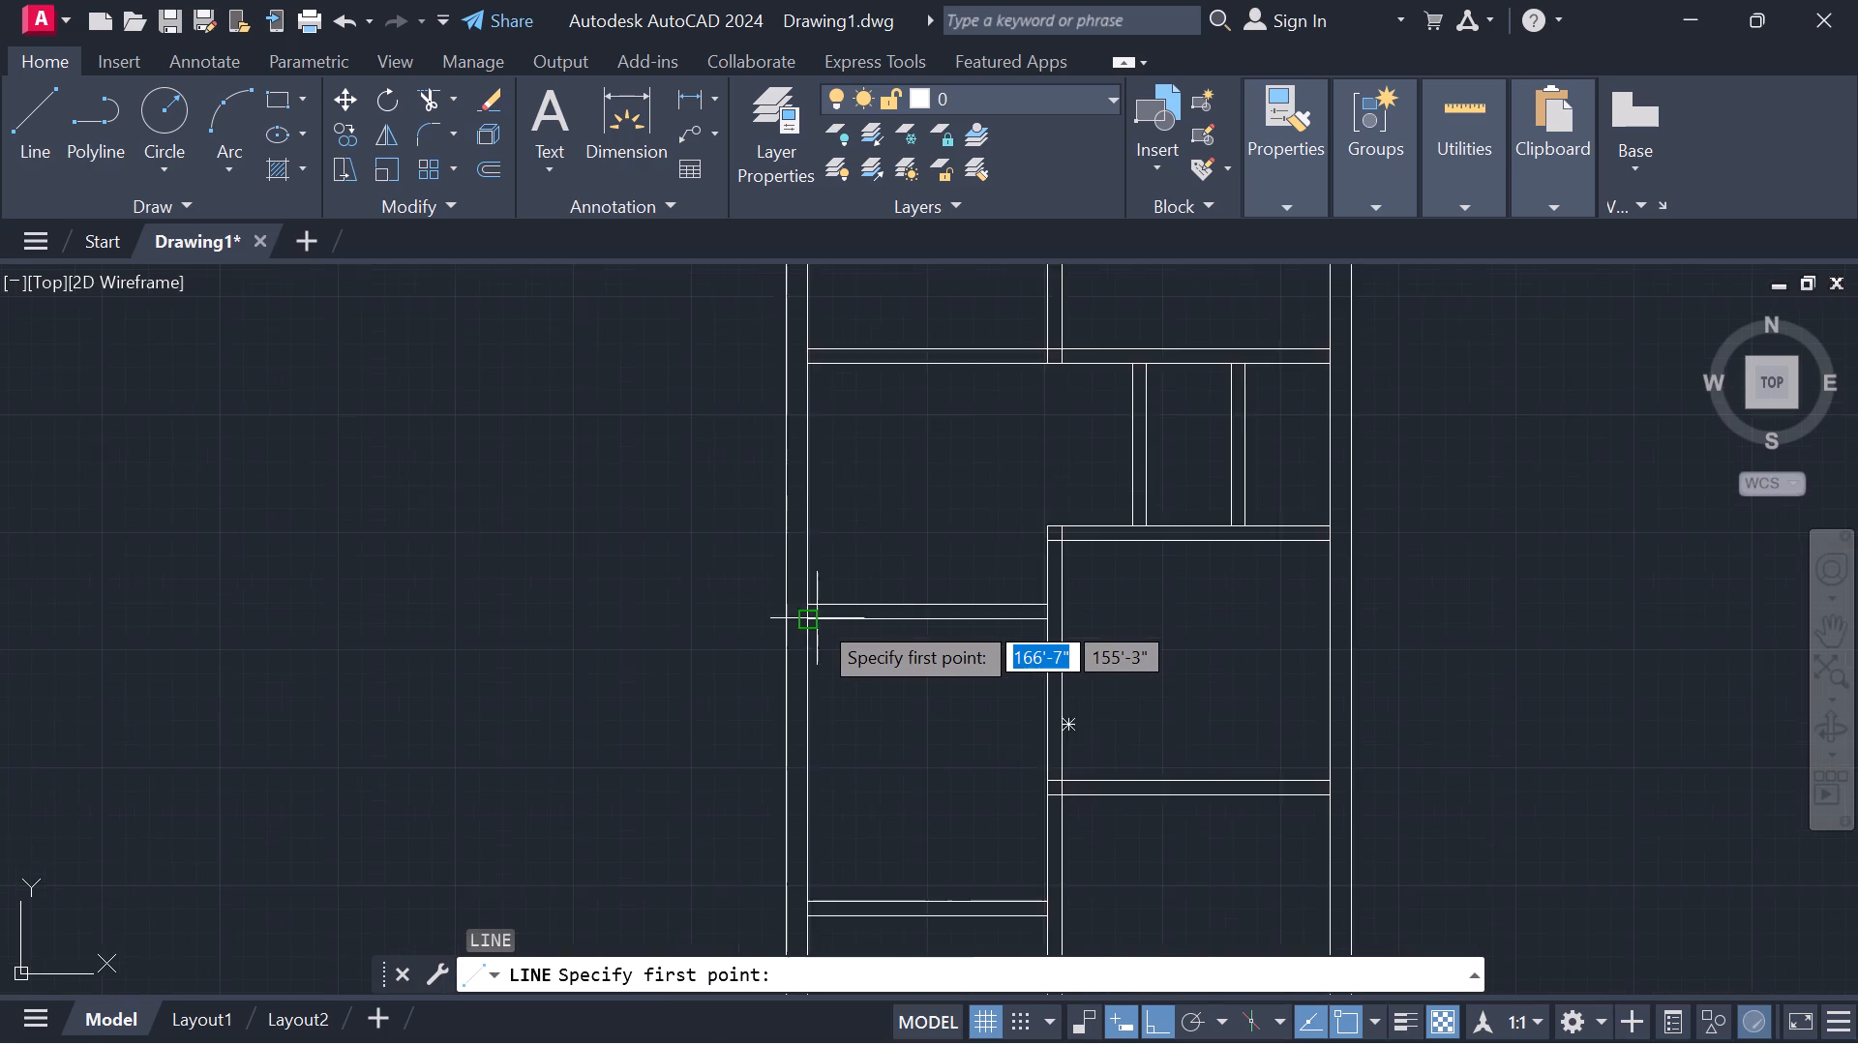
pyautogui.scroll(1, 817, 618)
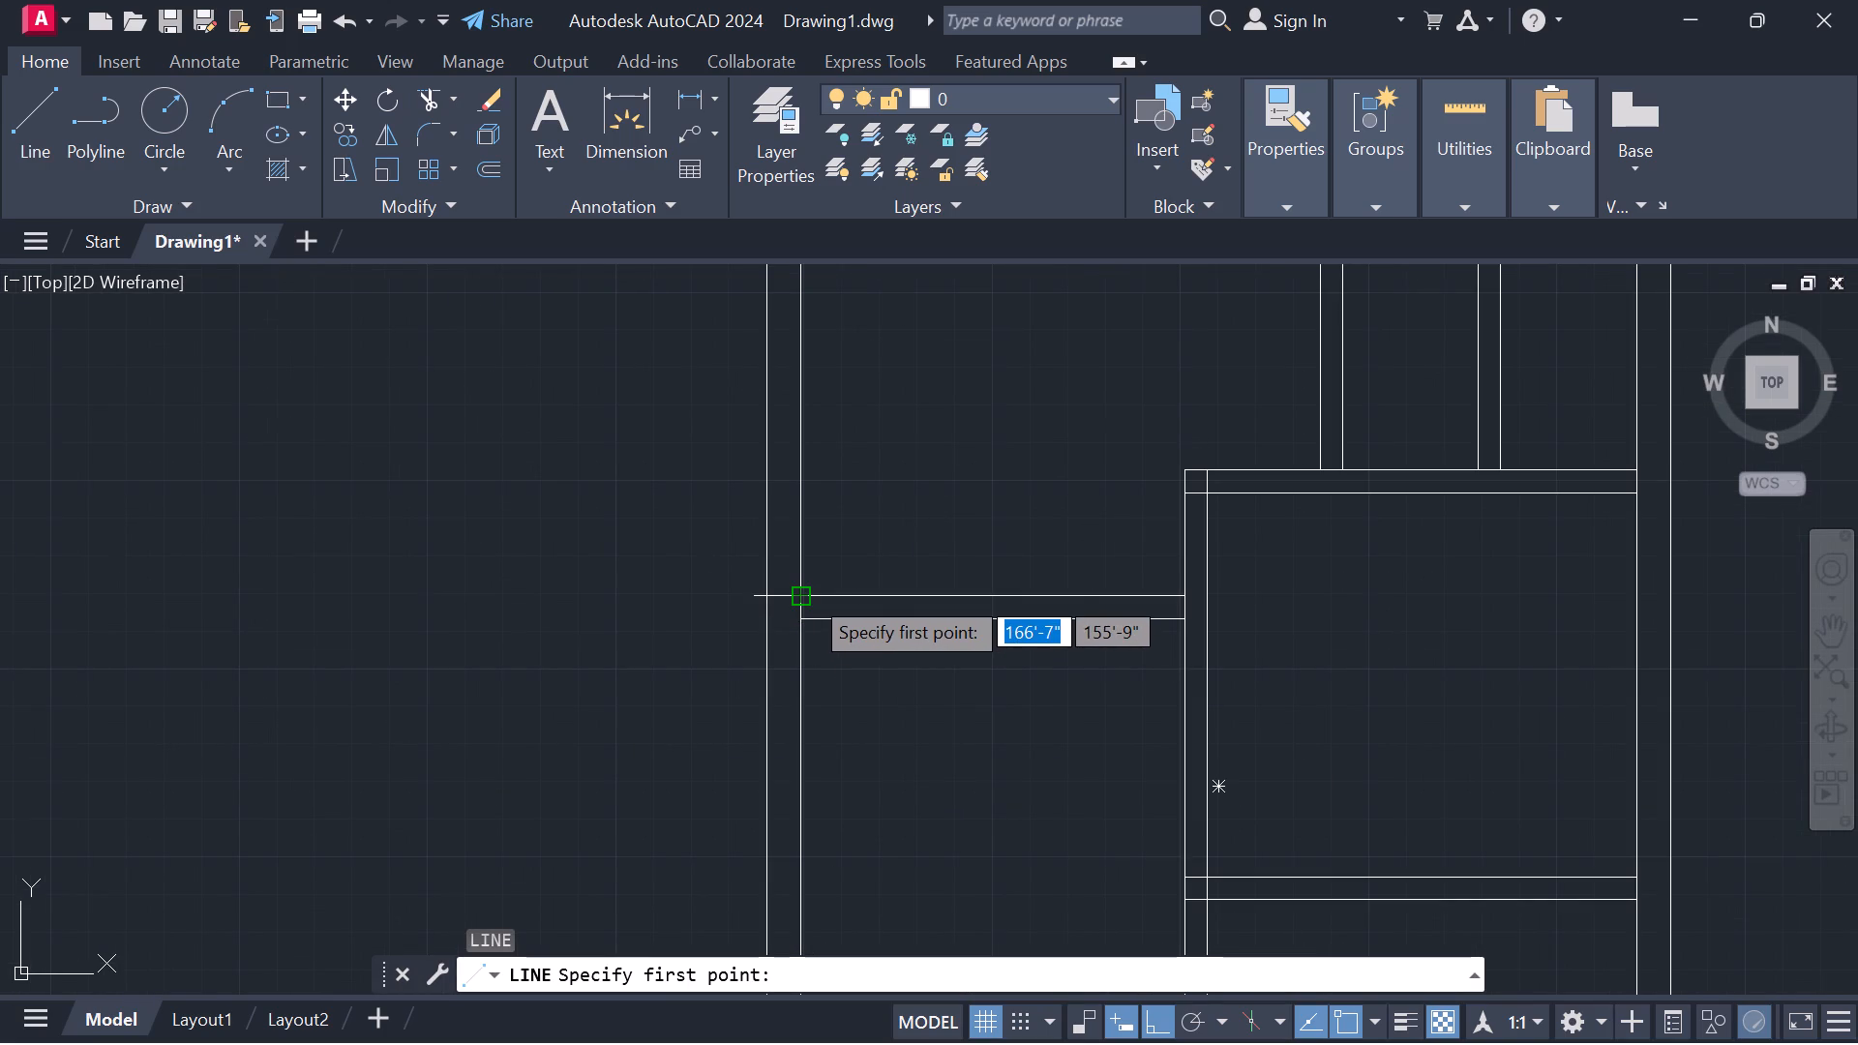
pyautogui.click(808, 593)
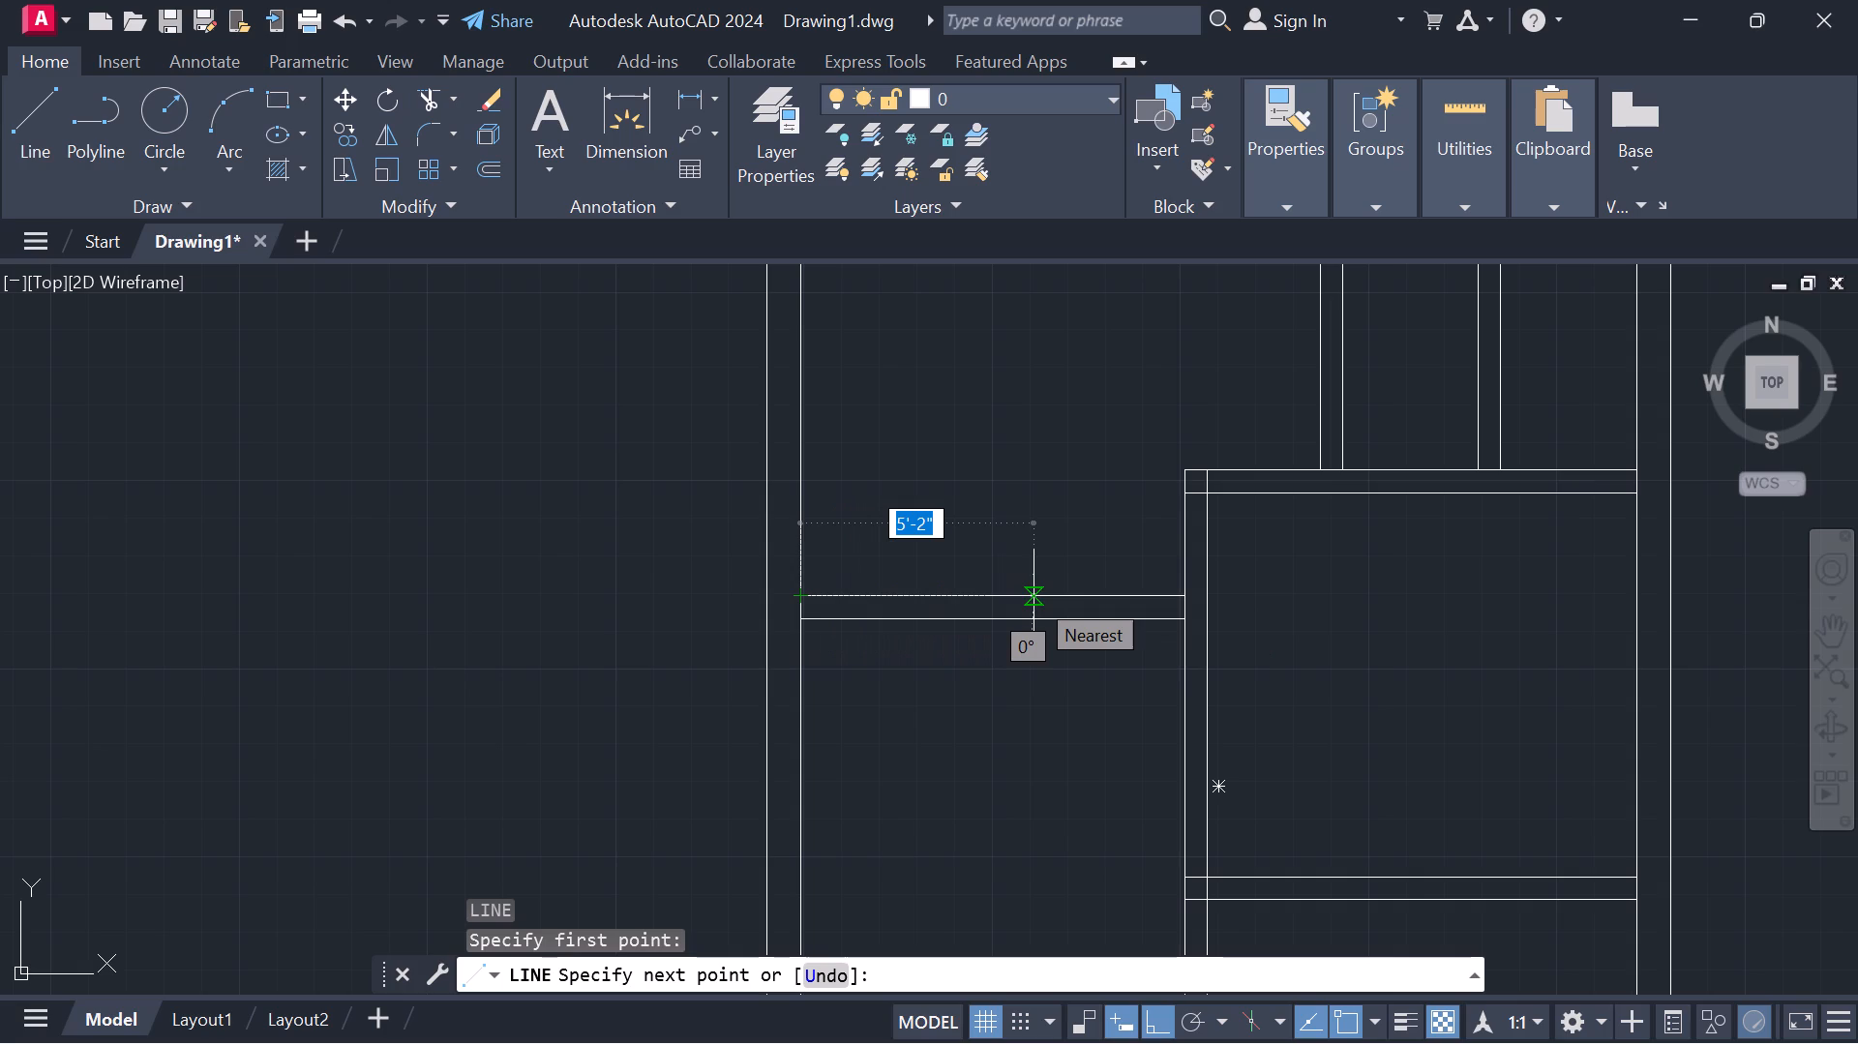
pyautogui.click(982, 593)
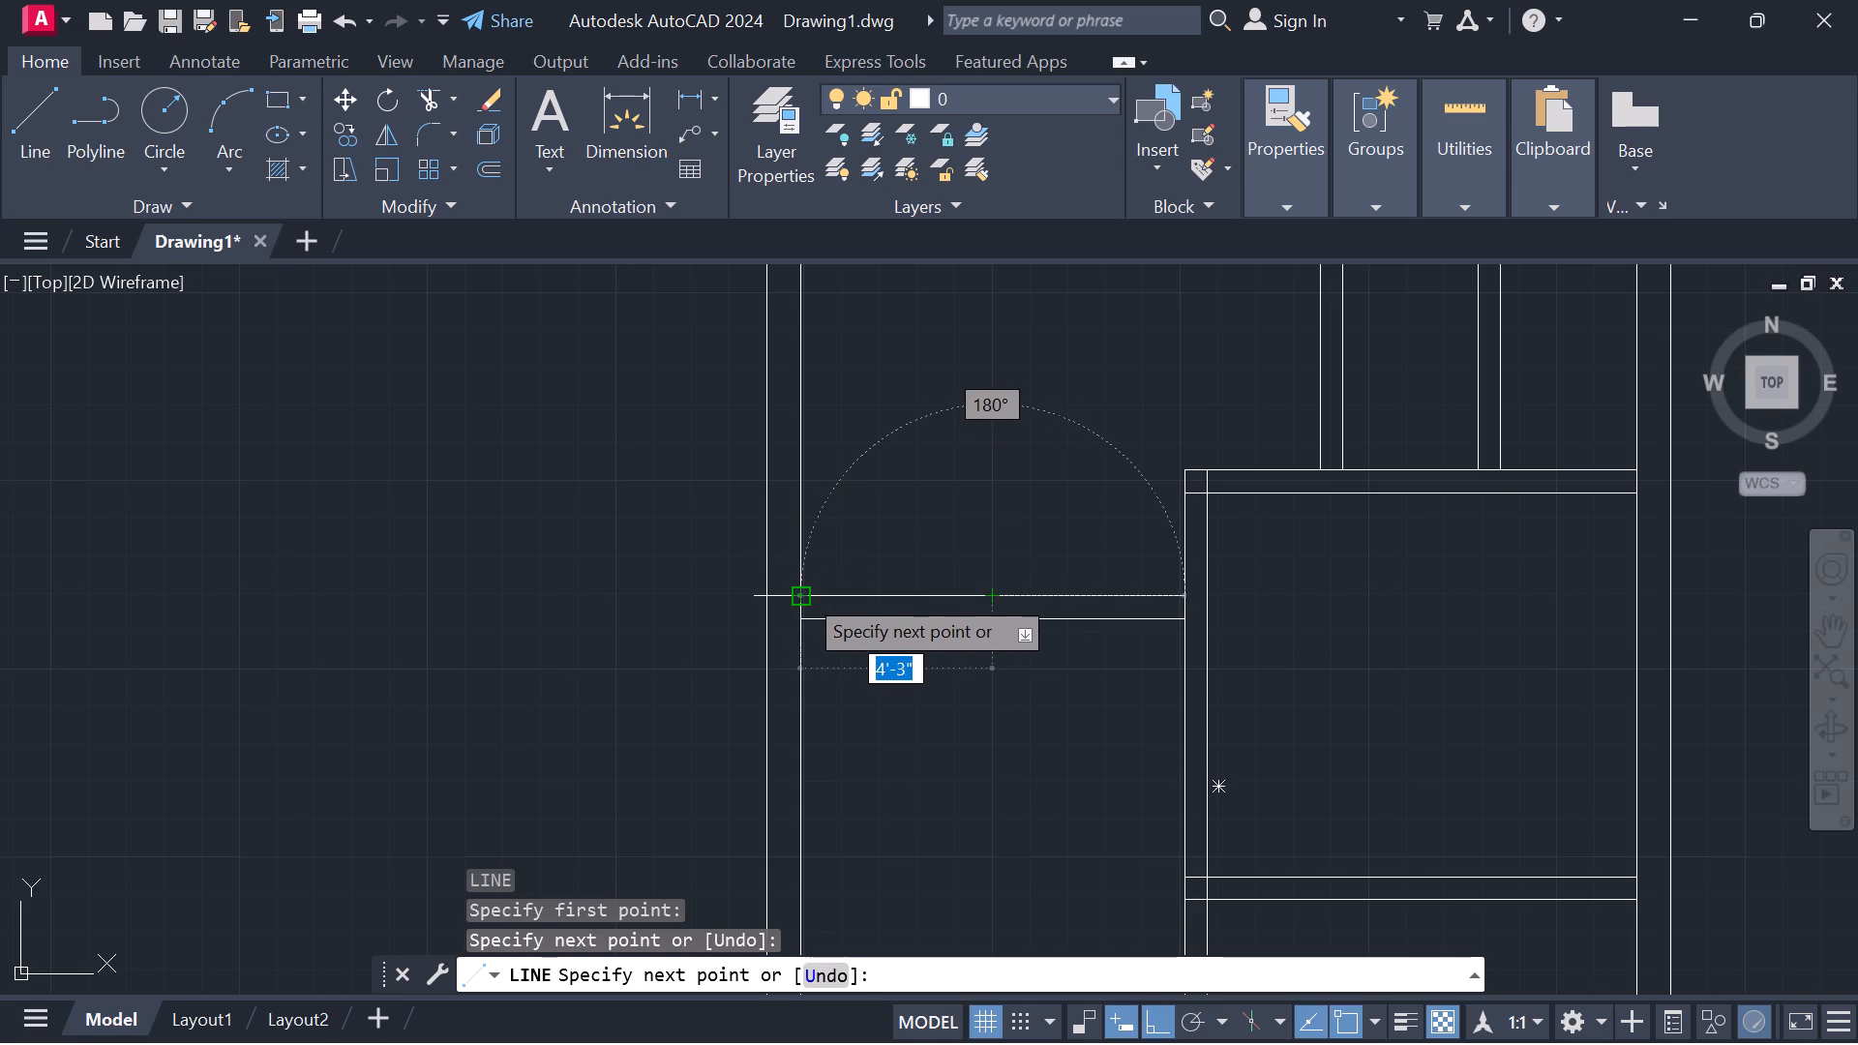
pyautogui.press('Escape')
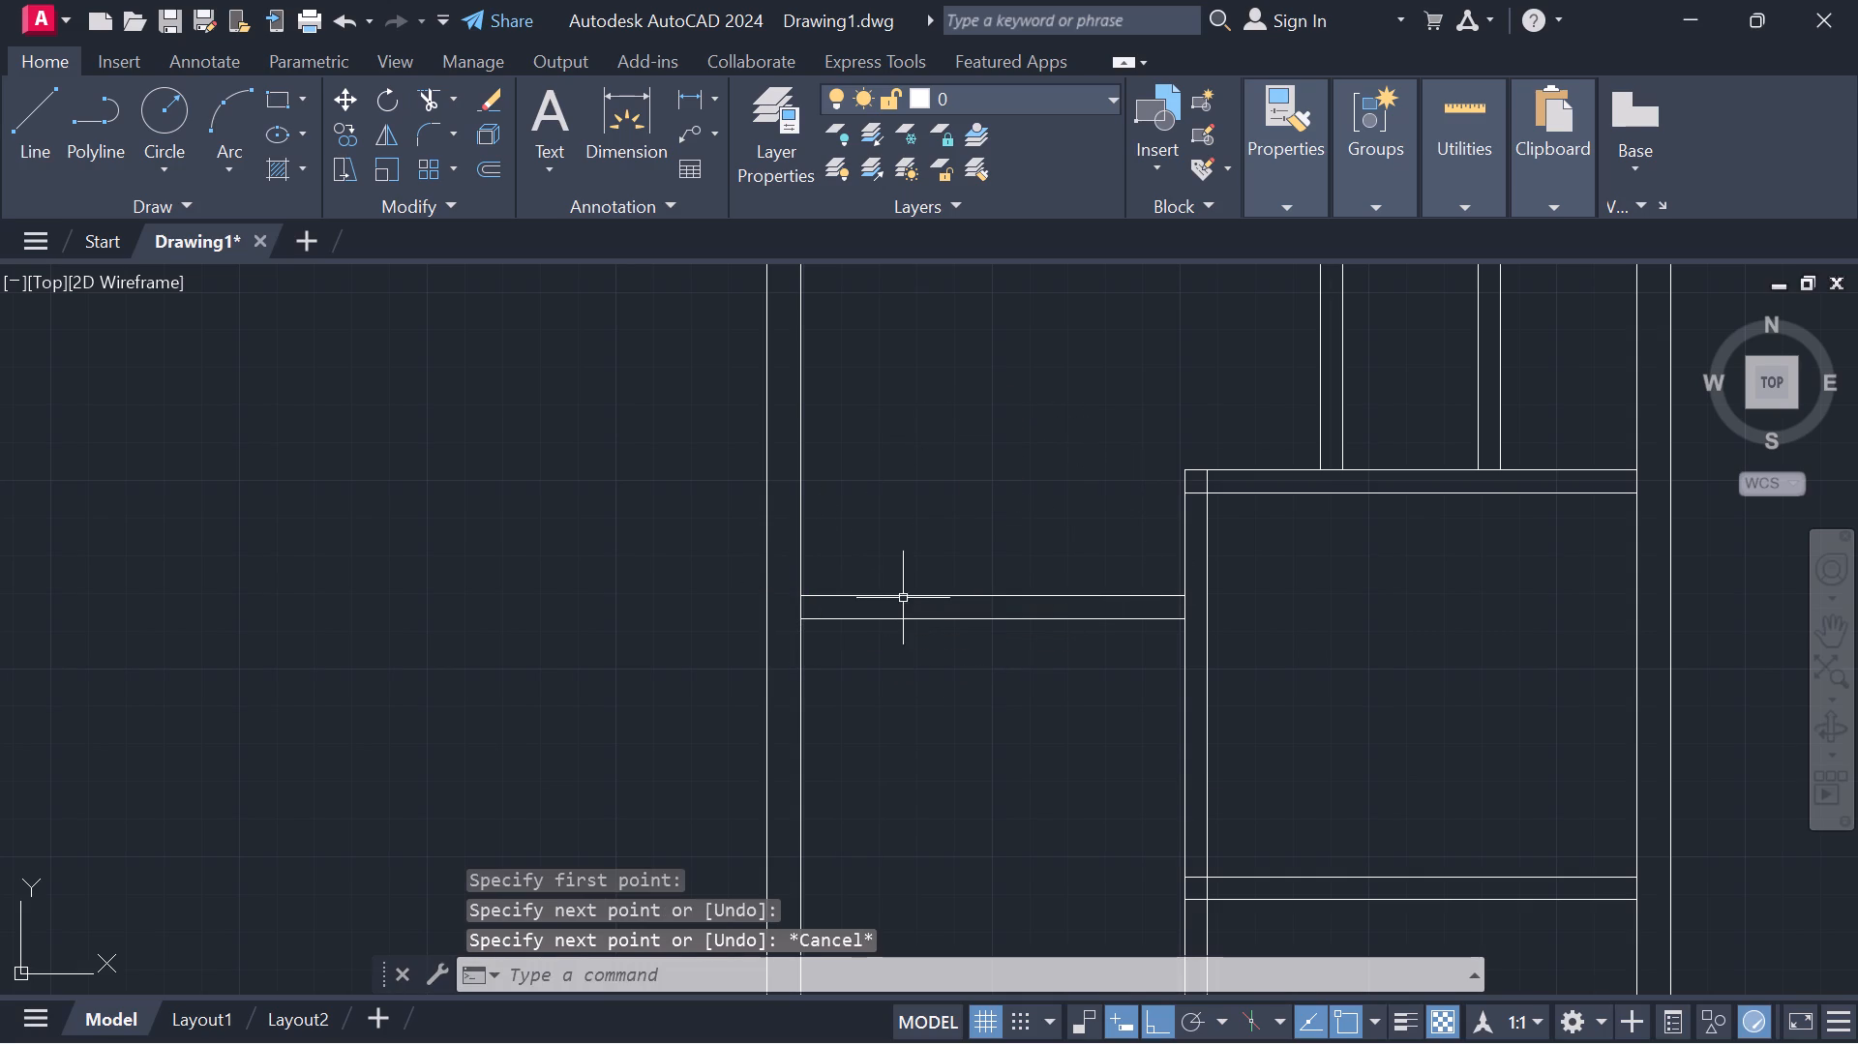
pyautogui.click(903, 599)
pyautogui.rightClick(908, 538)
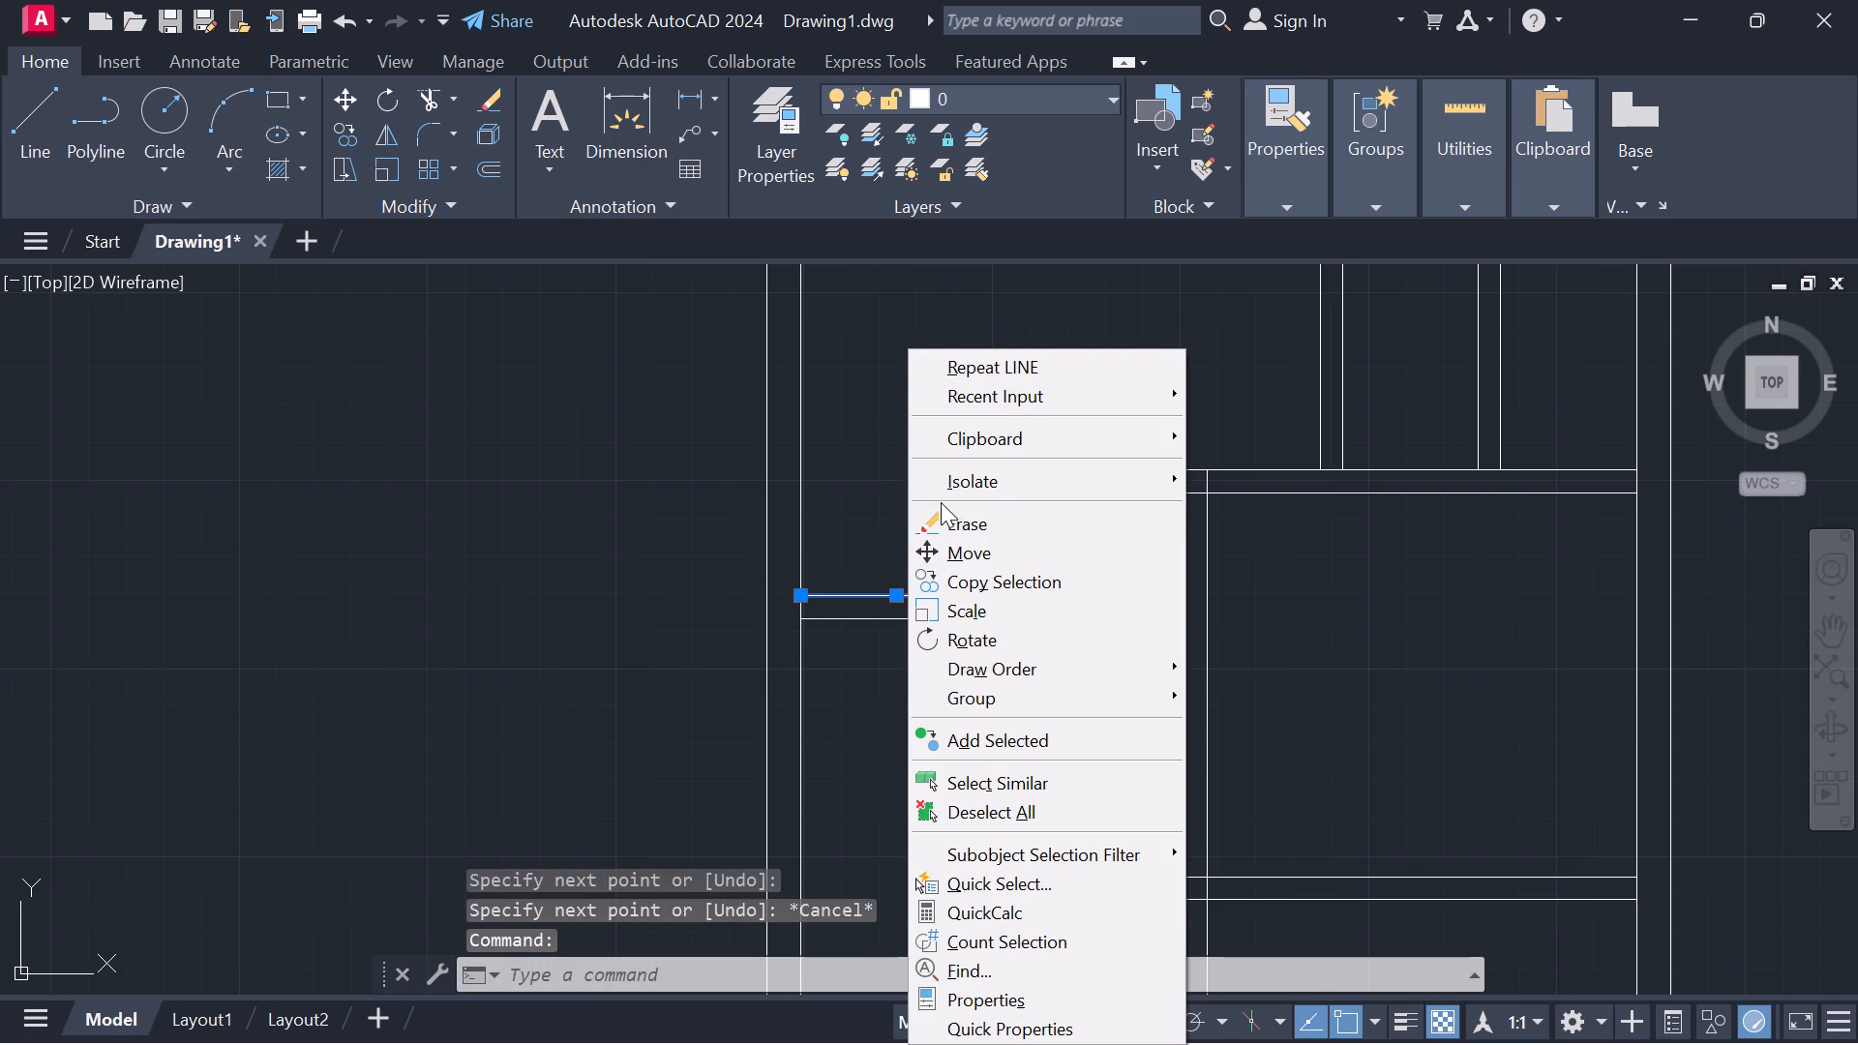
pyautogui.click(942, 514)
# Draw a line from the left inner wall 4' along the new partition's upper line, 6'6" up, and back to the wall.
pyautogui.write('L')
pyautogui.press('space')
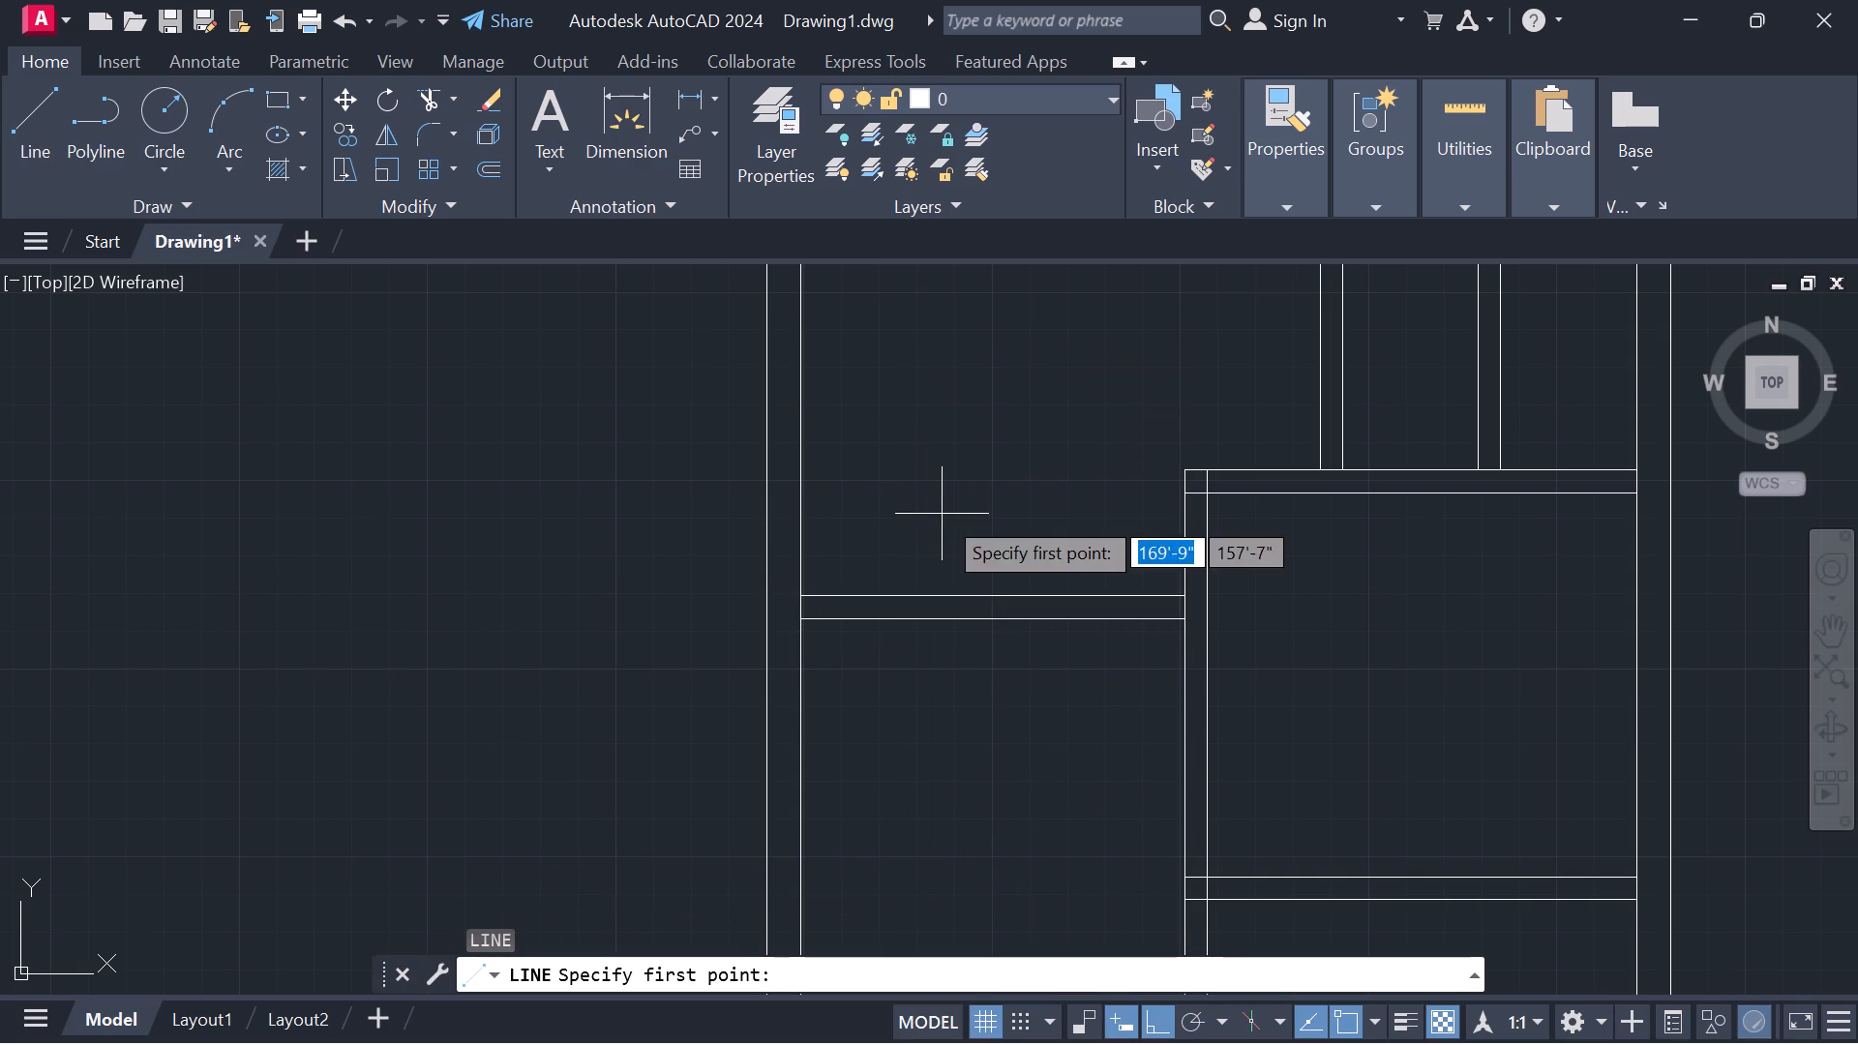
pyautogui.click(797, 592)
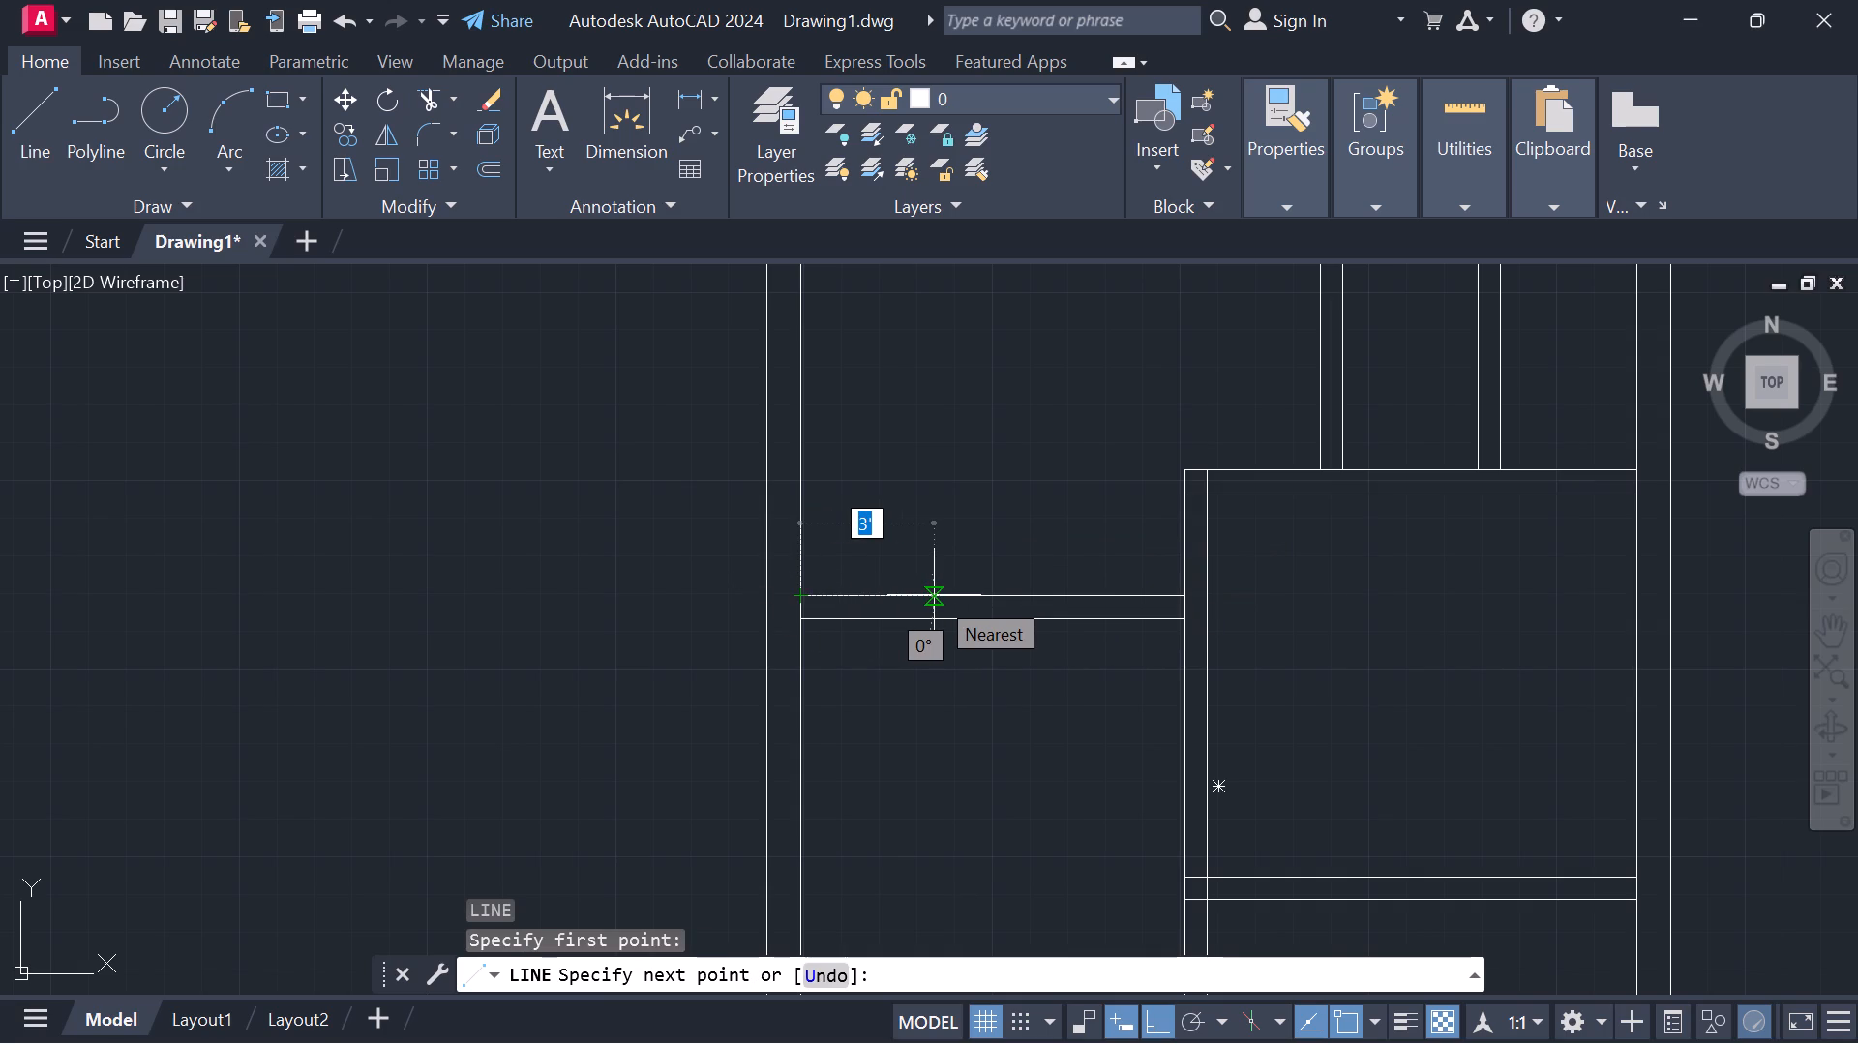
pyautogui.press('4')
pyautogui.press("'")
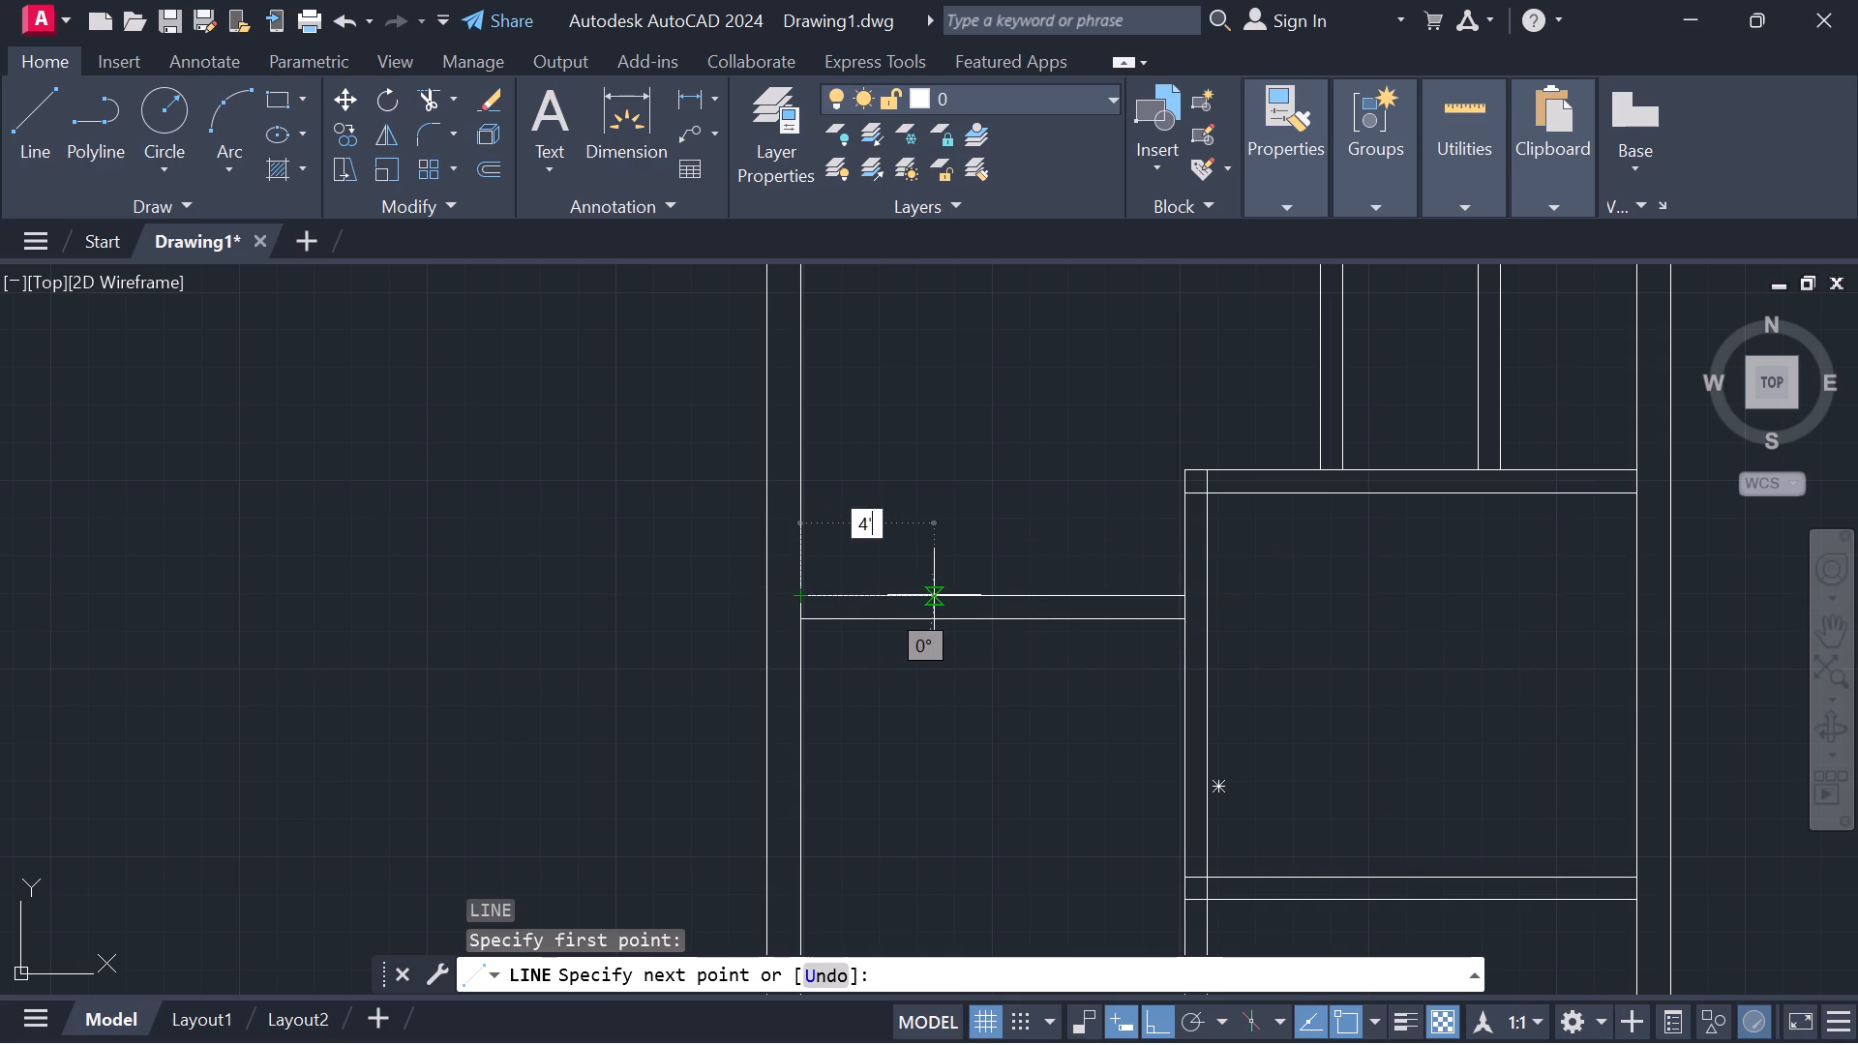
pyautogui.press('Return')
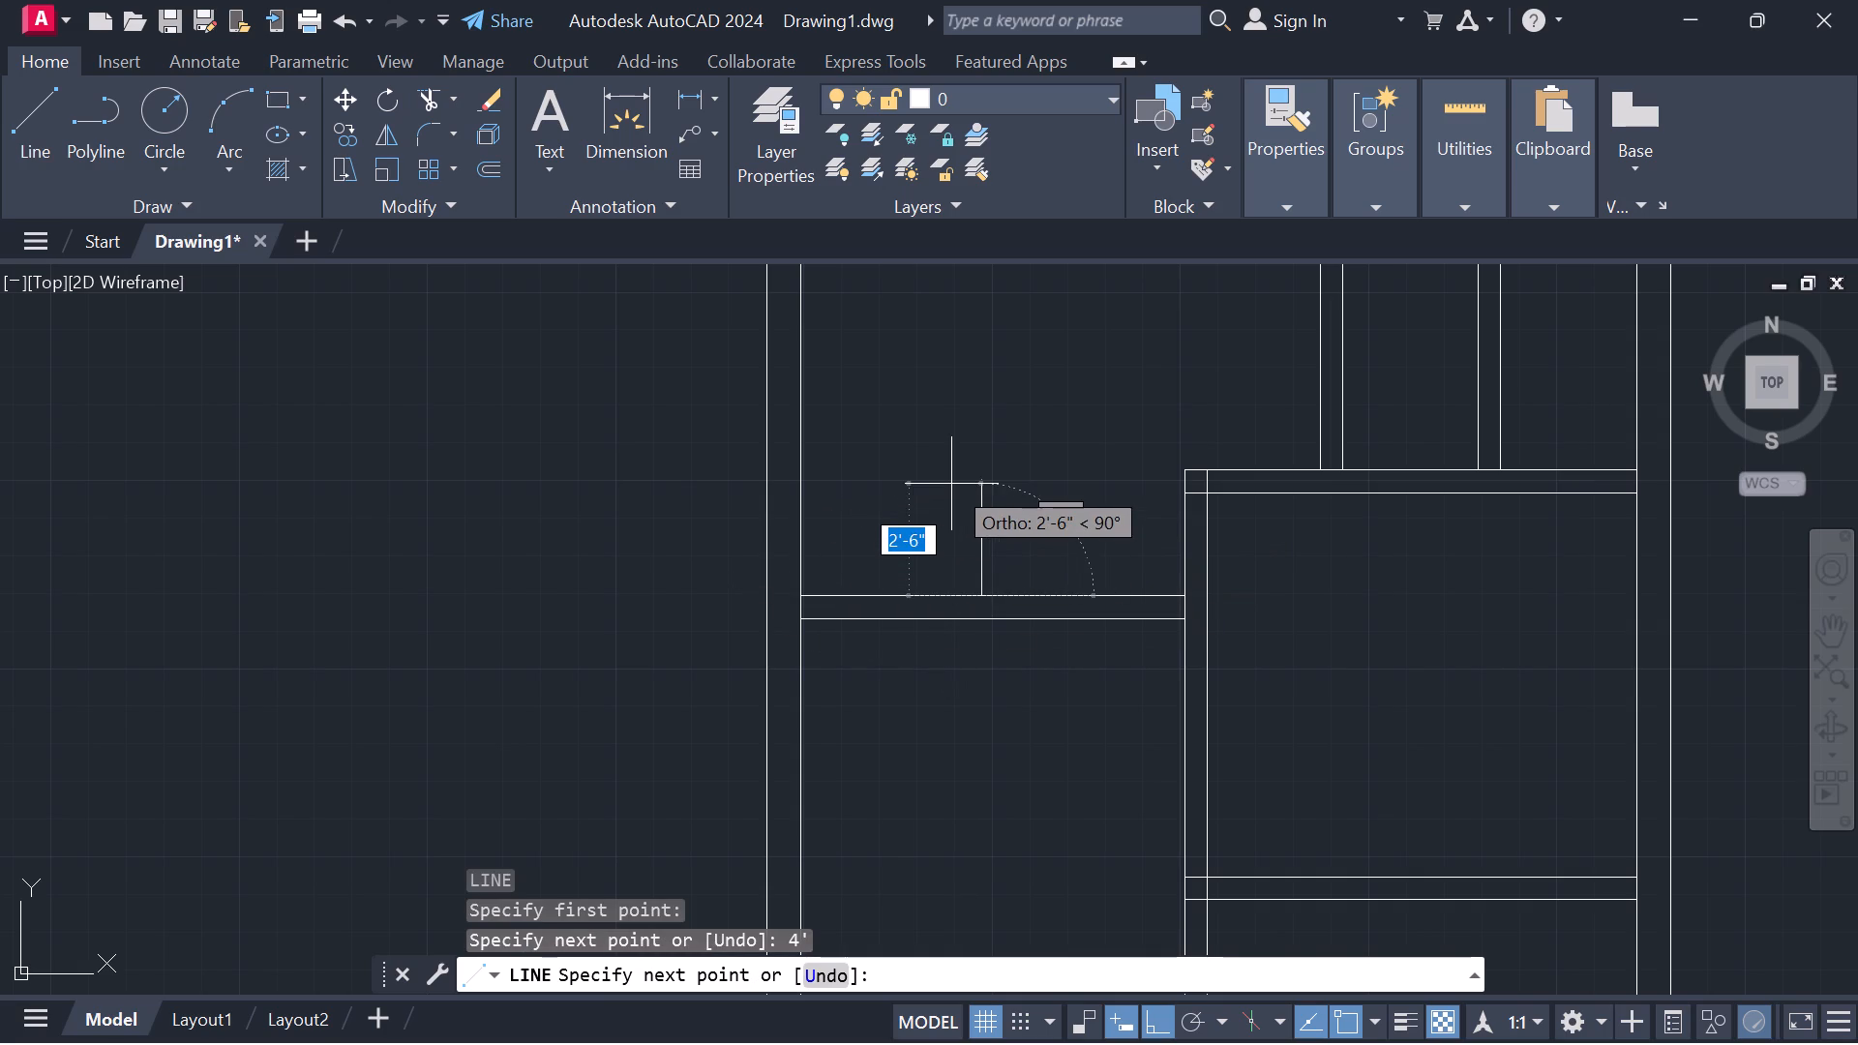
pyautogui.moveTo(951, 483); pyautogui.dragTo(951, 815, button='middle')
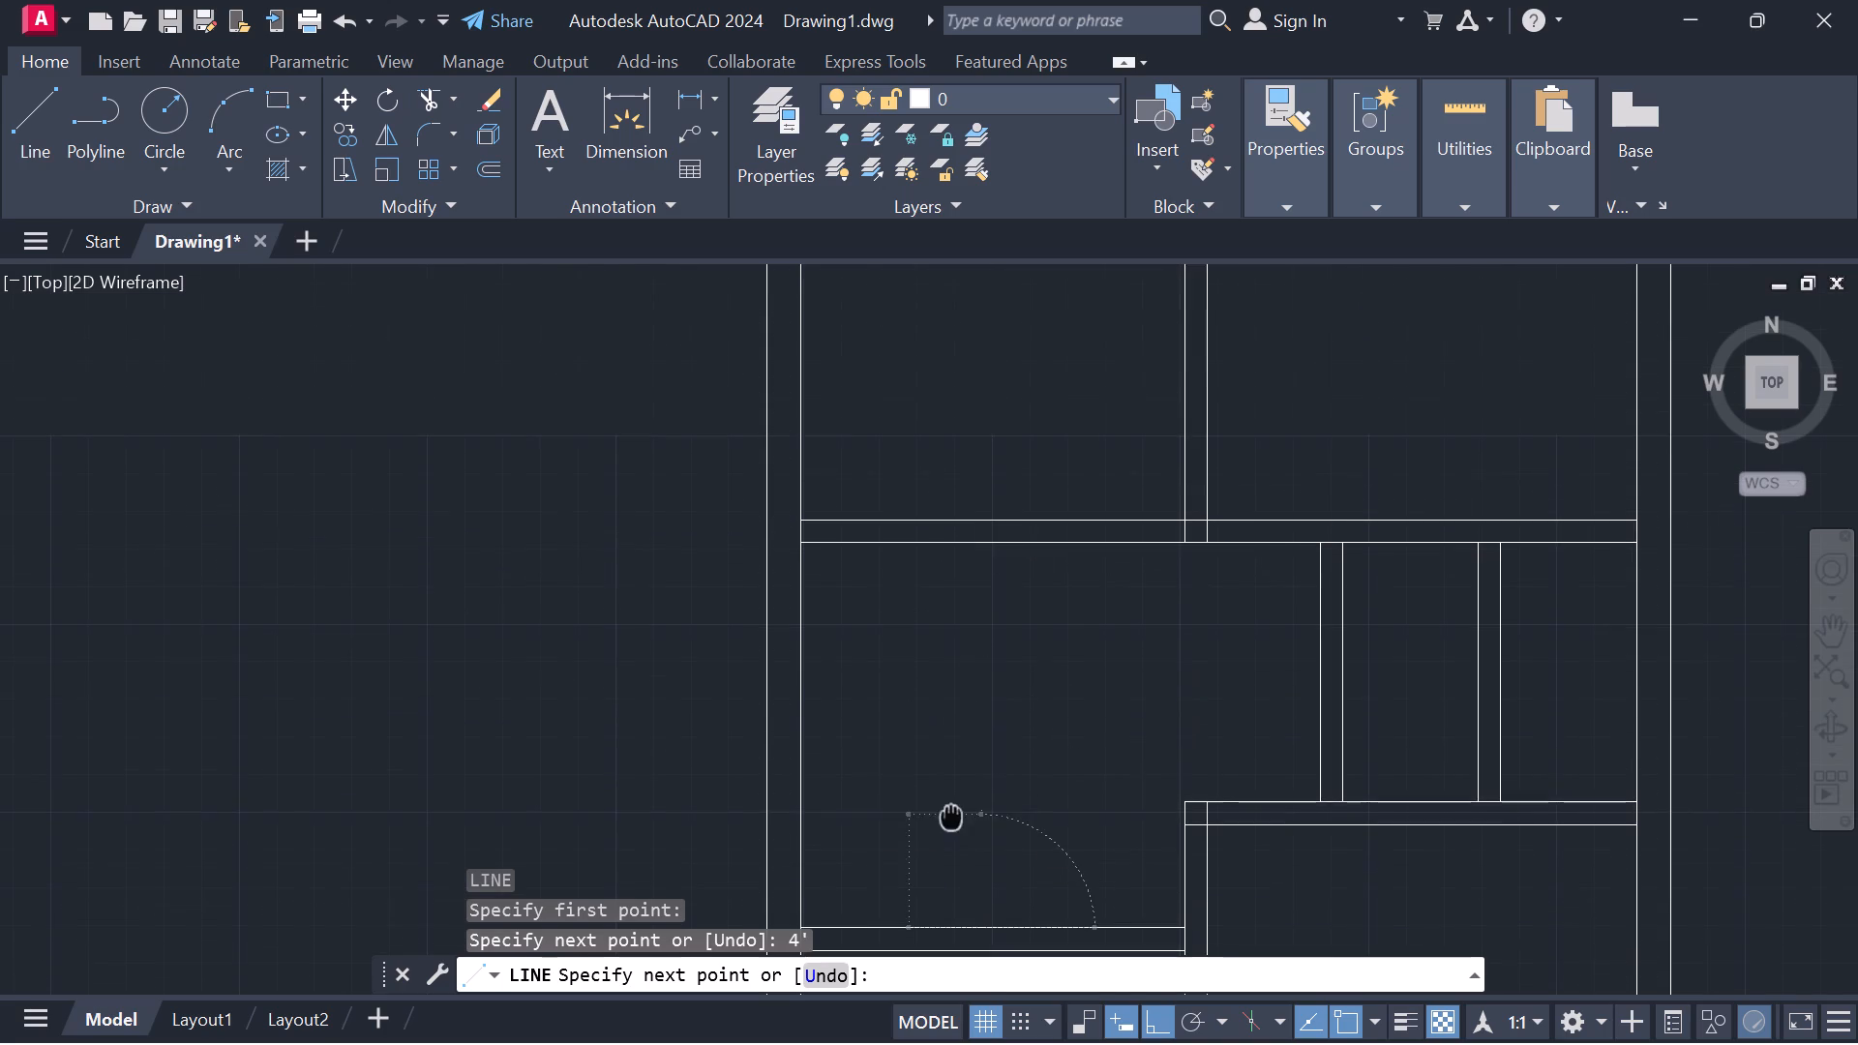
pyautogui.write("6'6")
pyautogui.hotkey('shift', '"')
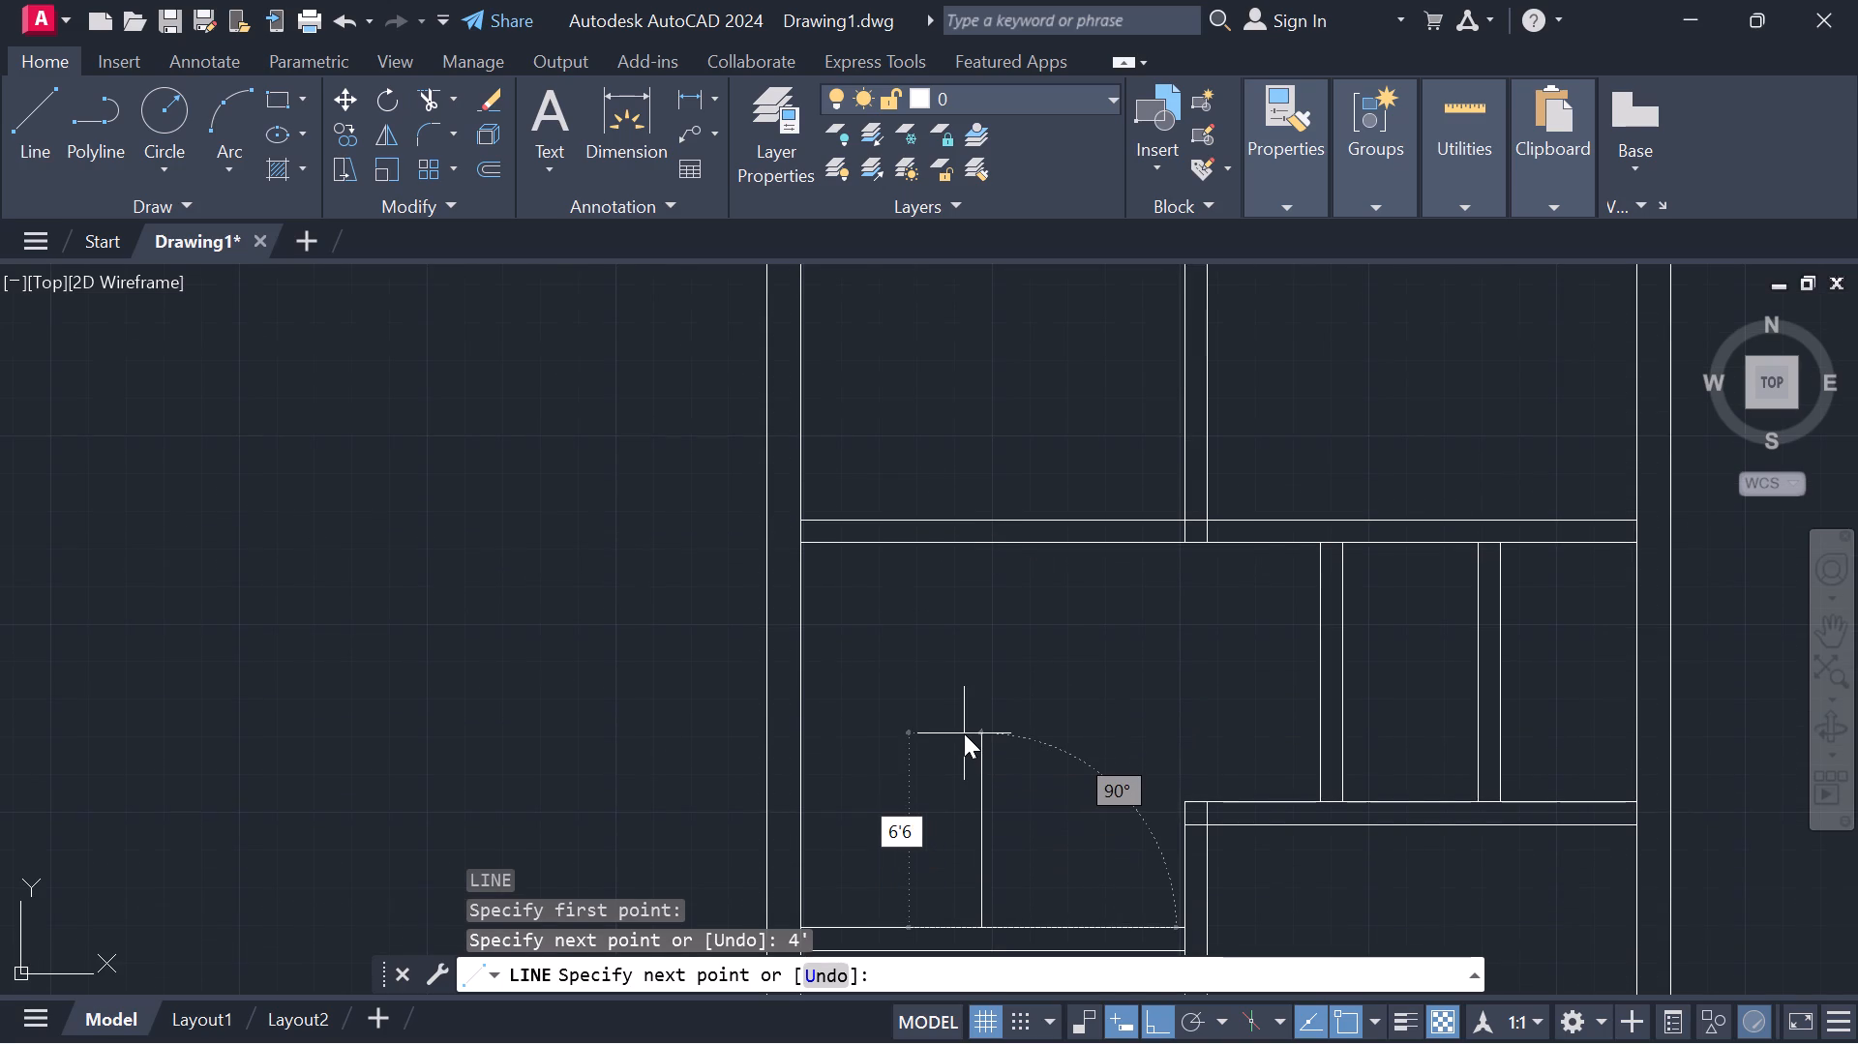
pyautogui.press('Return')
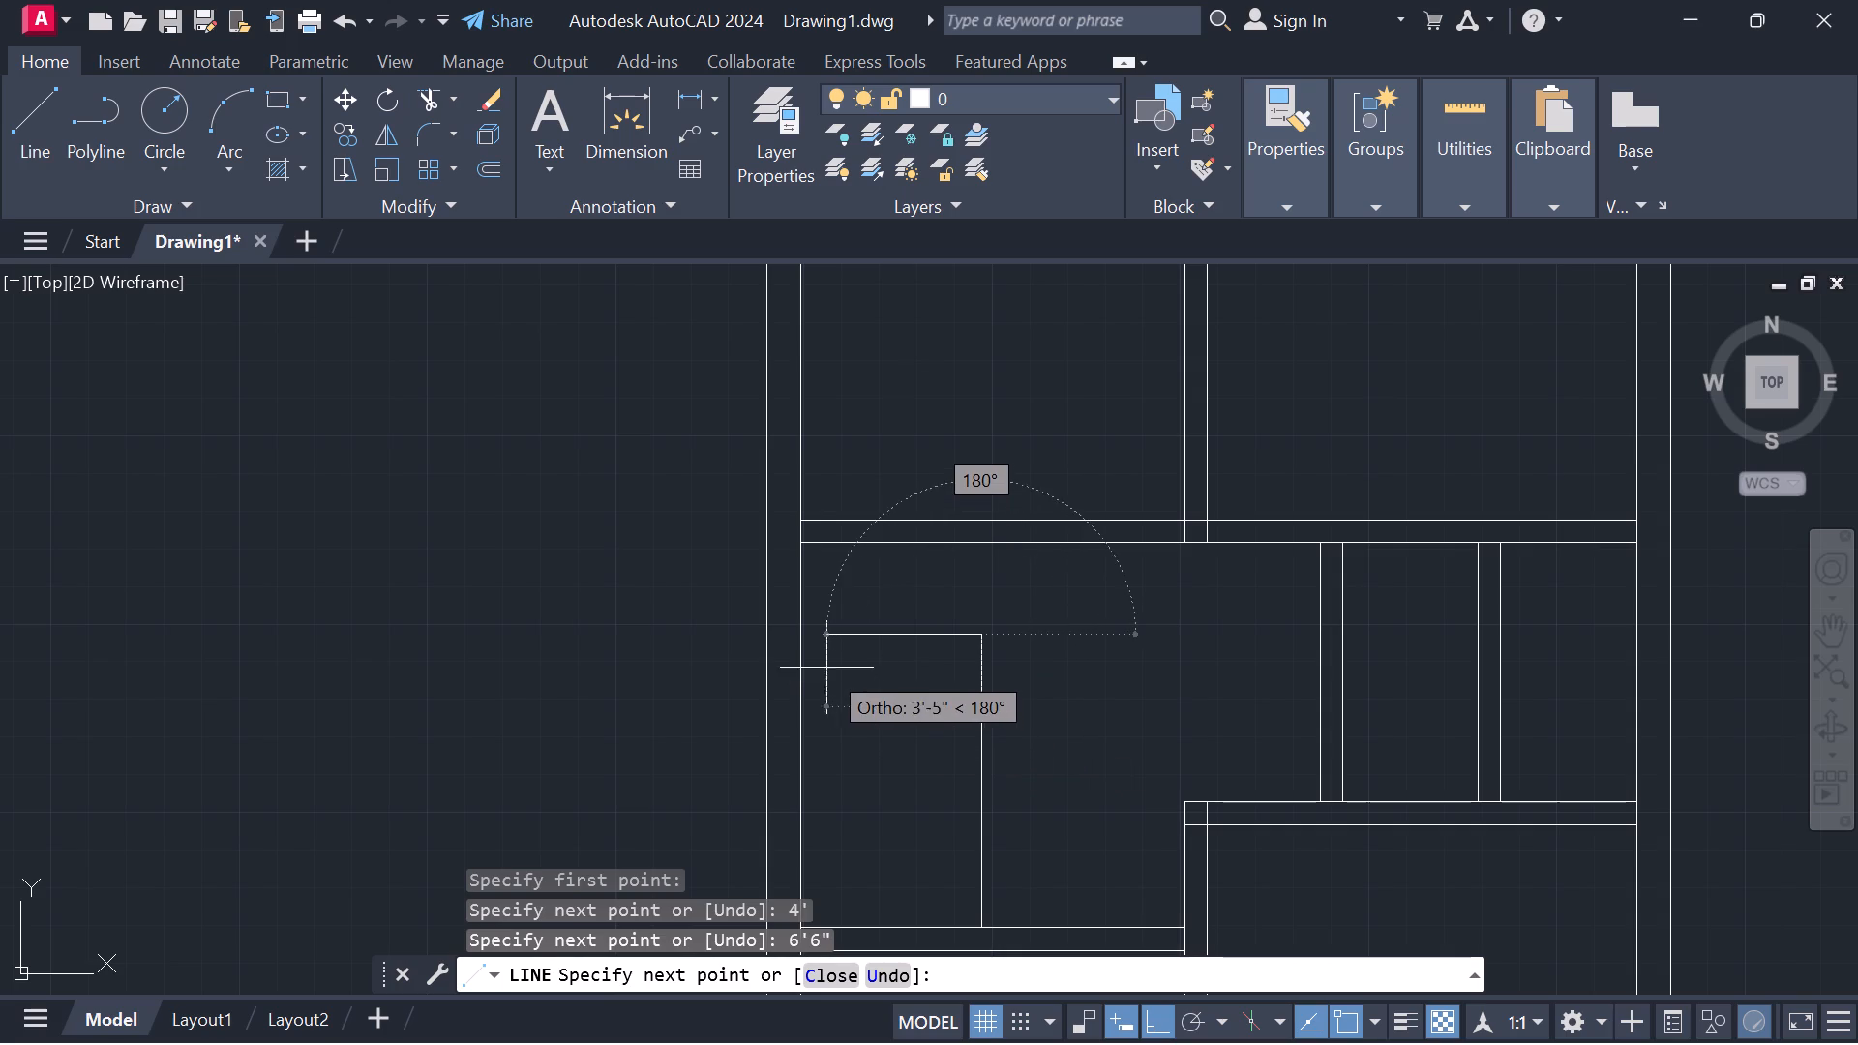
pyautogui.click(801, 634)
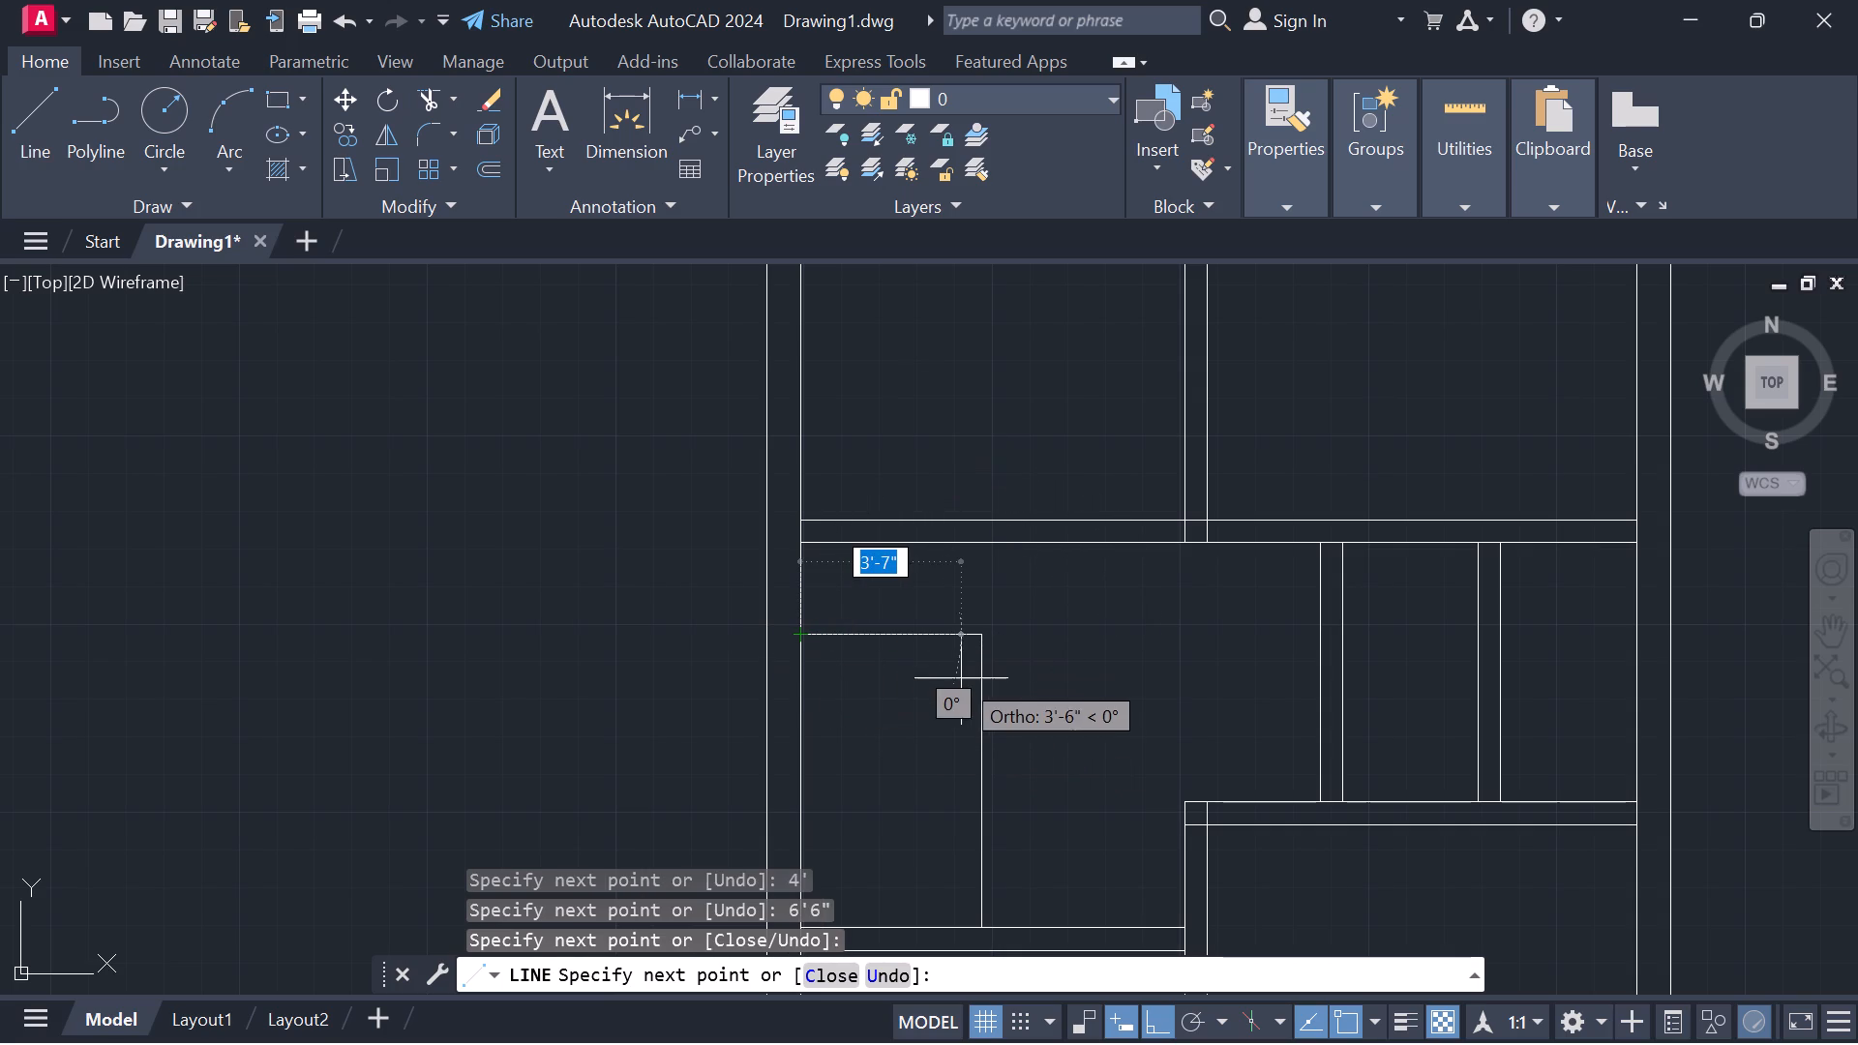
pyautogui.press('Escape')
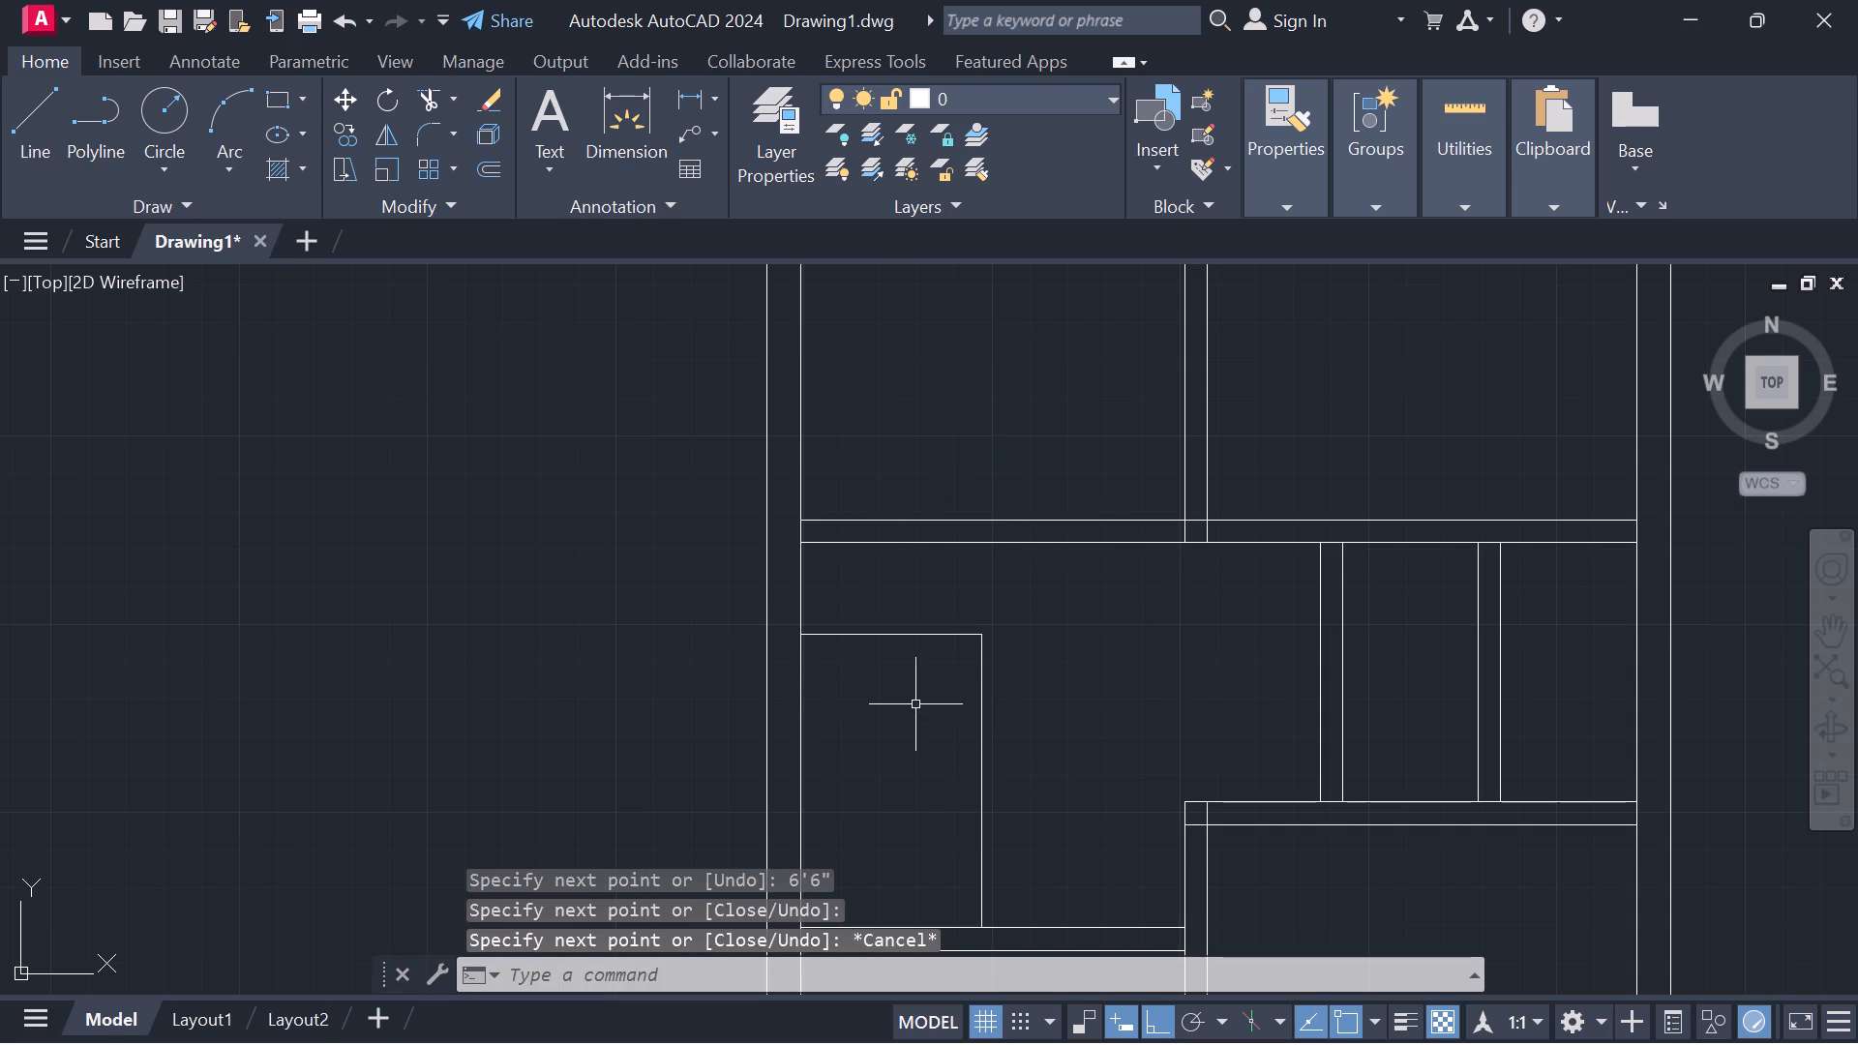
# Offset the new enclosure's top line 6" downward and its vertical line 6" inward toward the left wall.
pyautogui.click(888, 635)
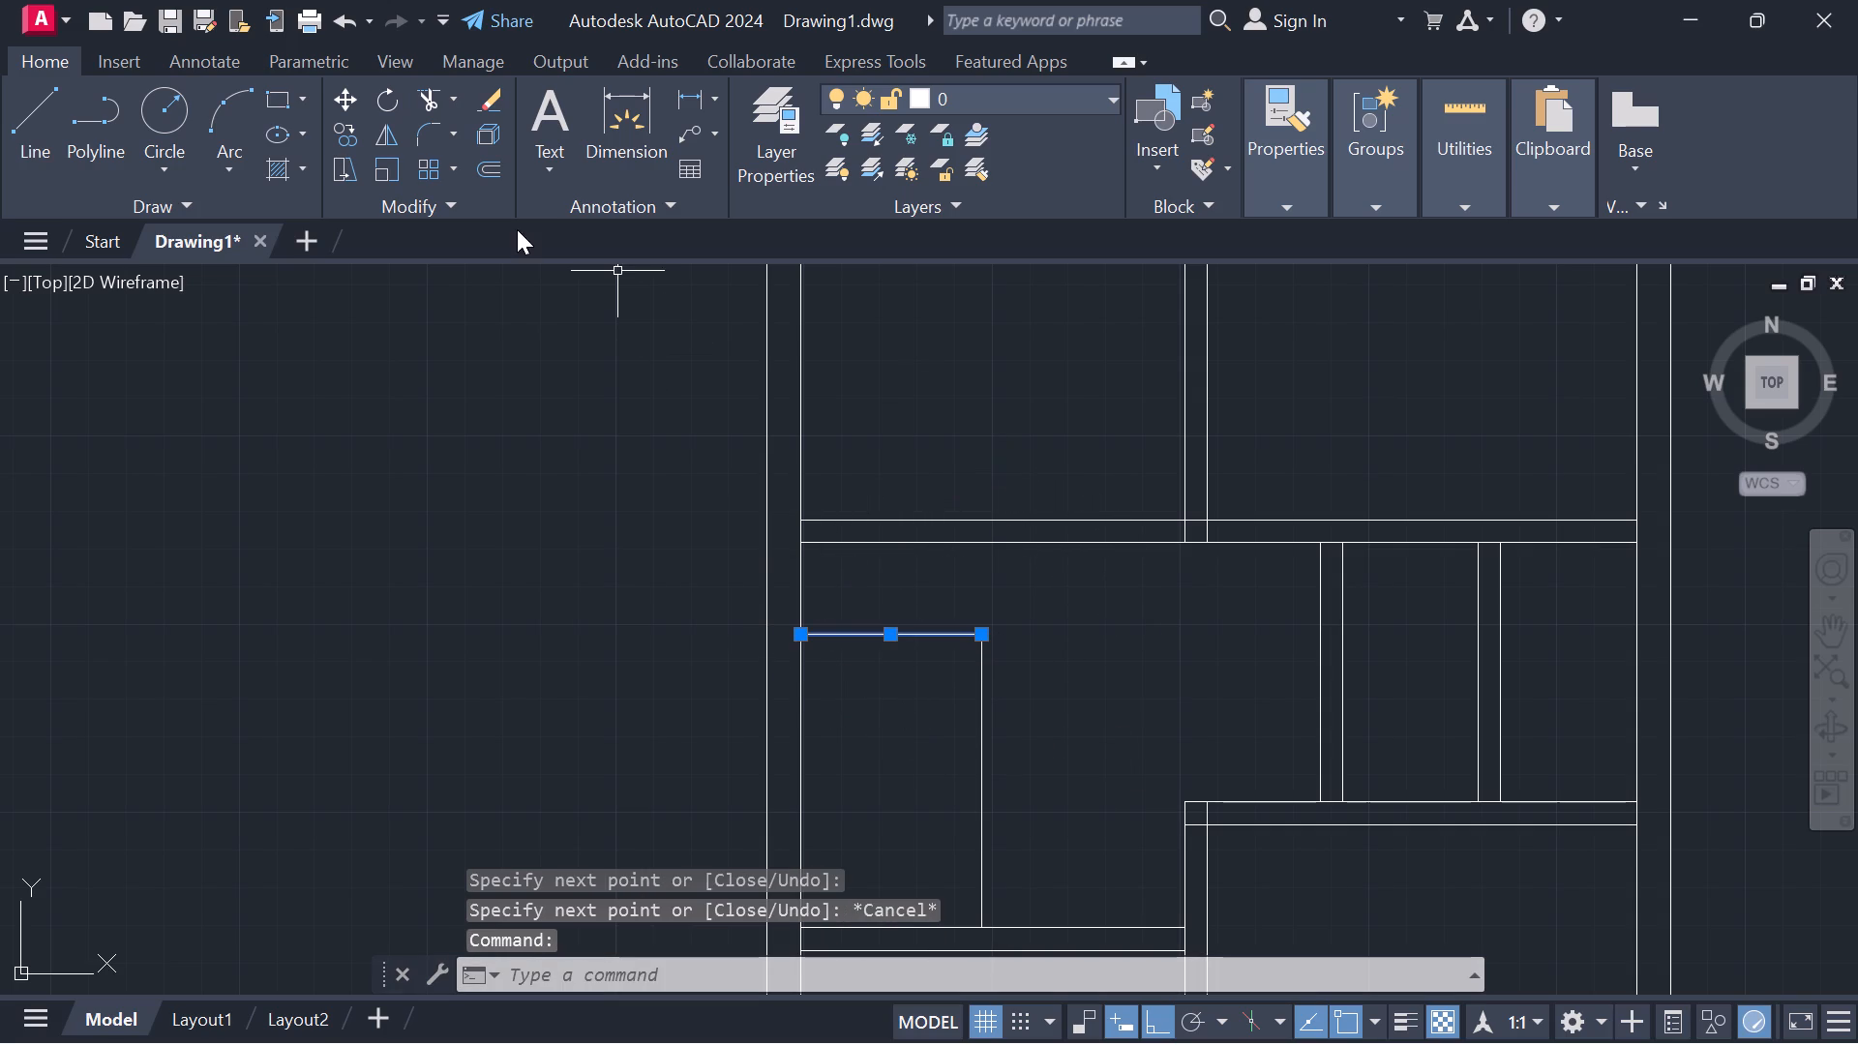
pyautogui.click(481, 172)
pyautogui.click(819, 635)
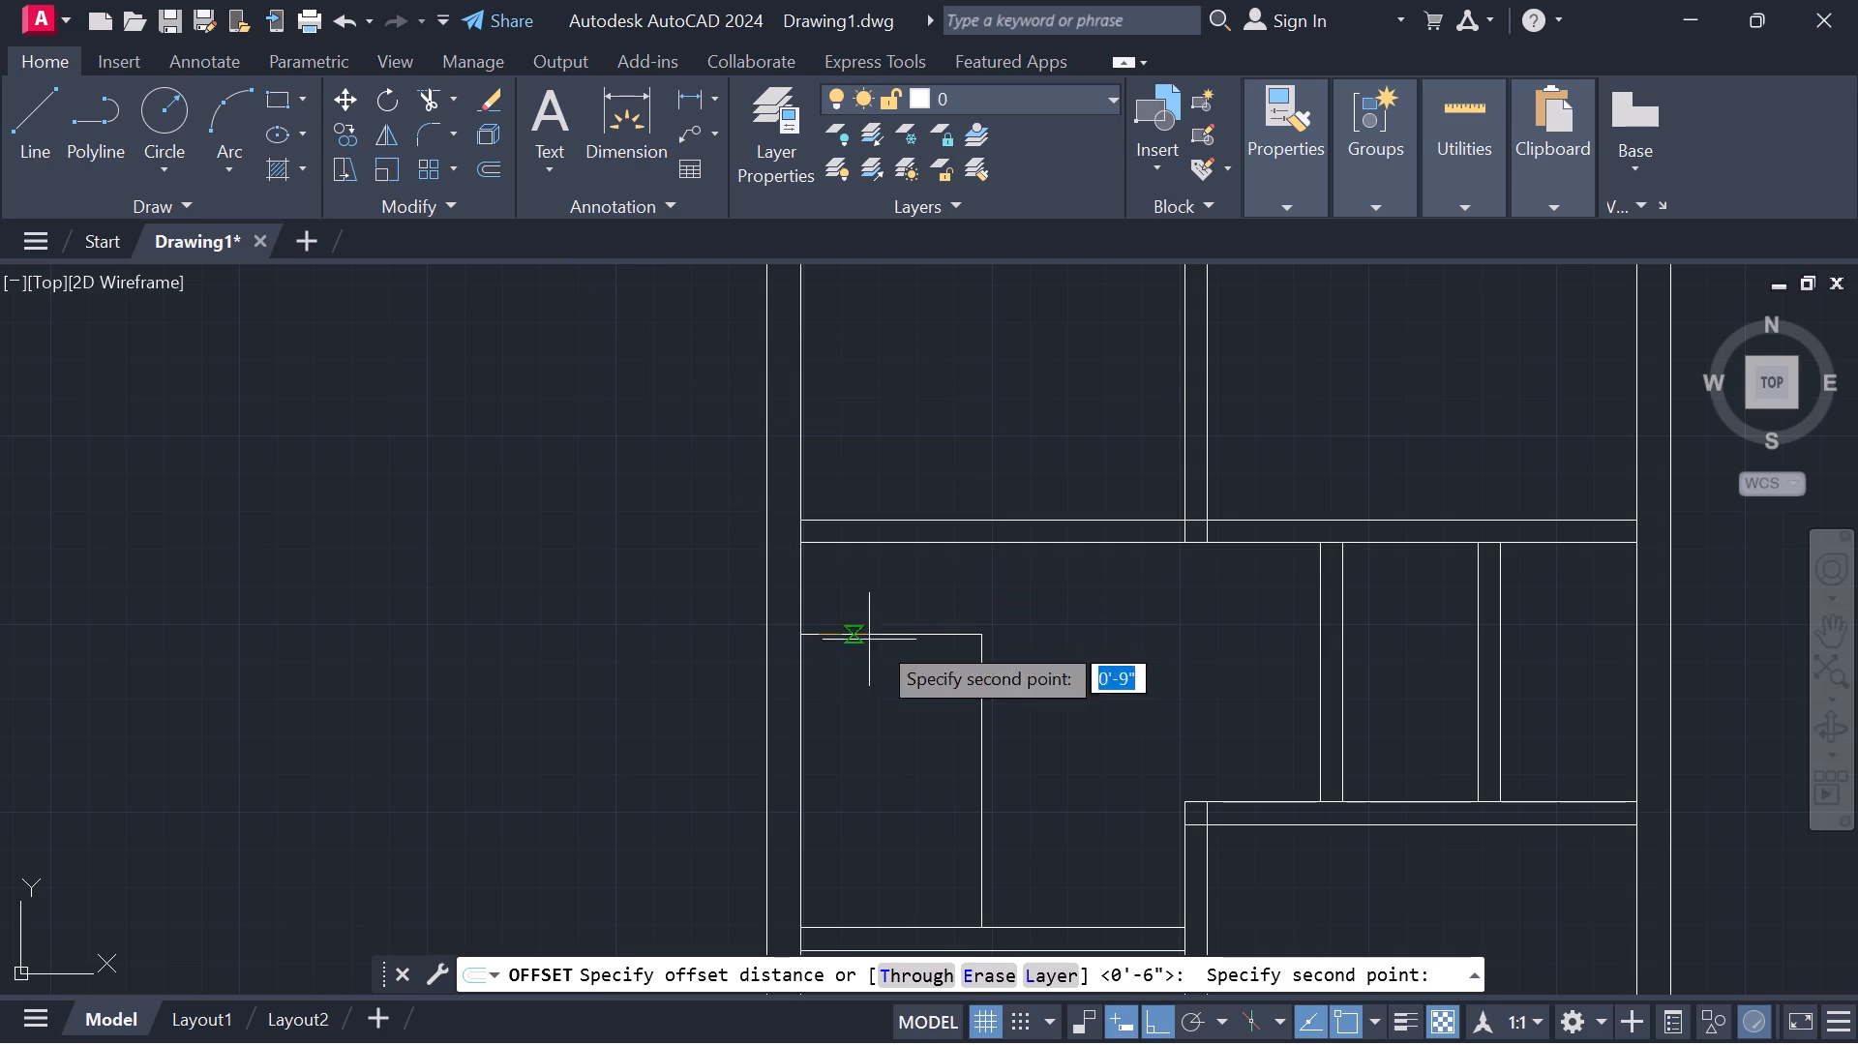
pyautogui.click(927, 640)
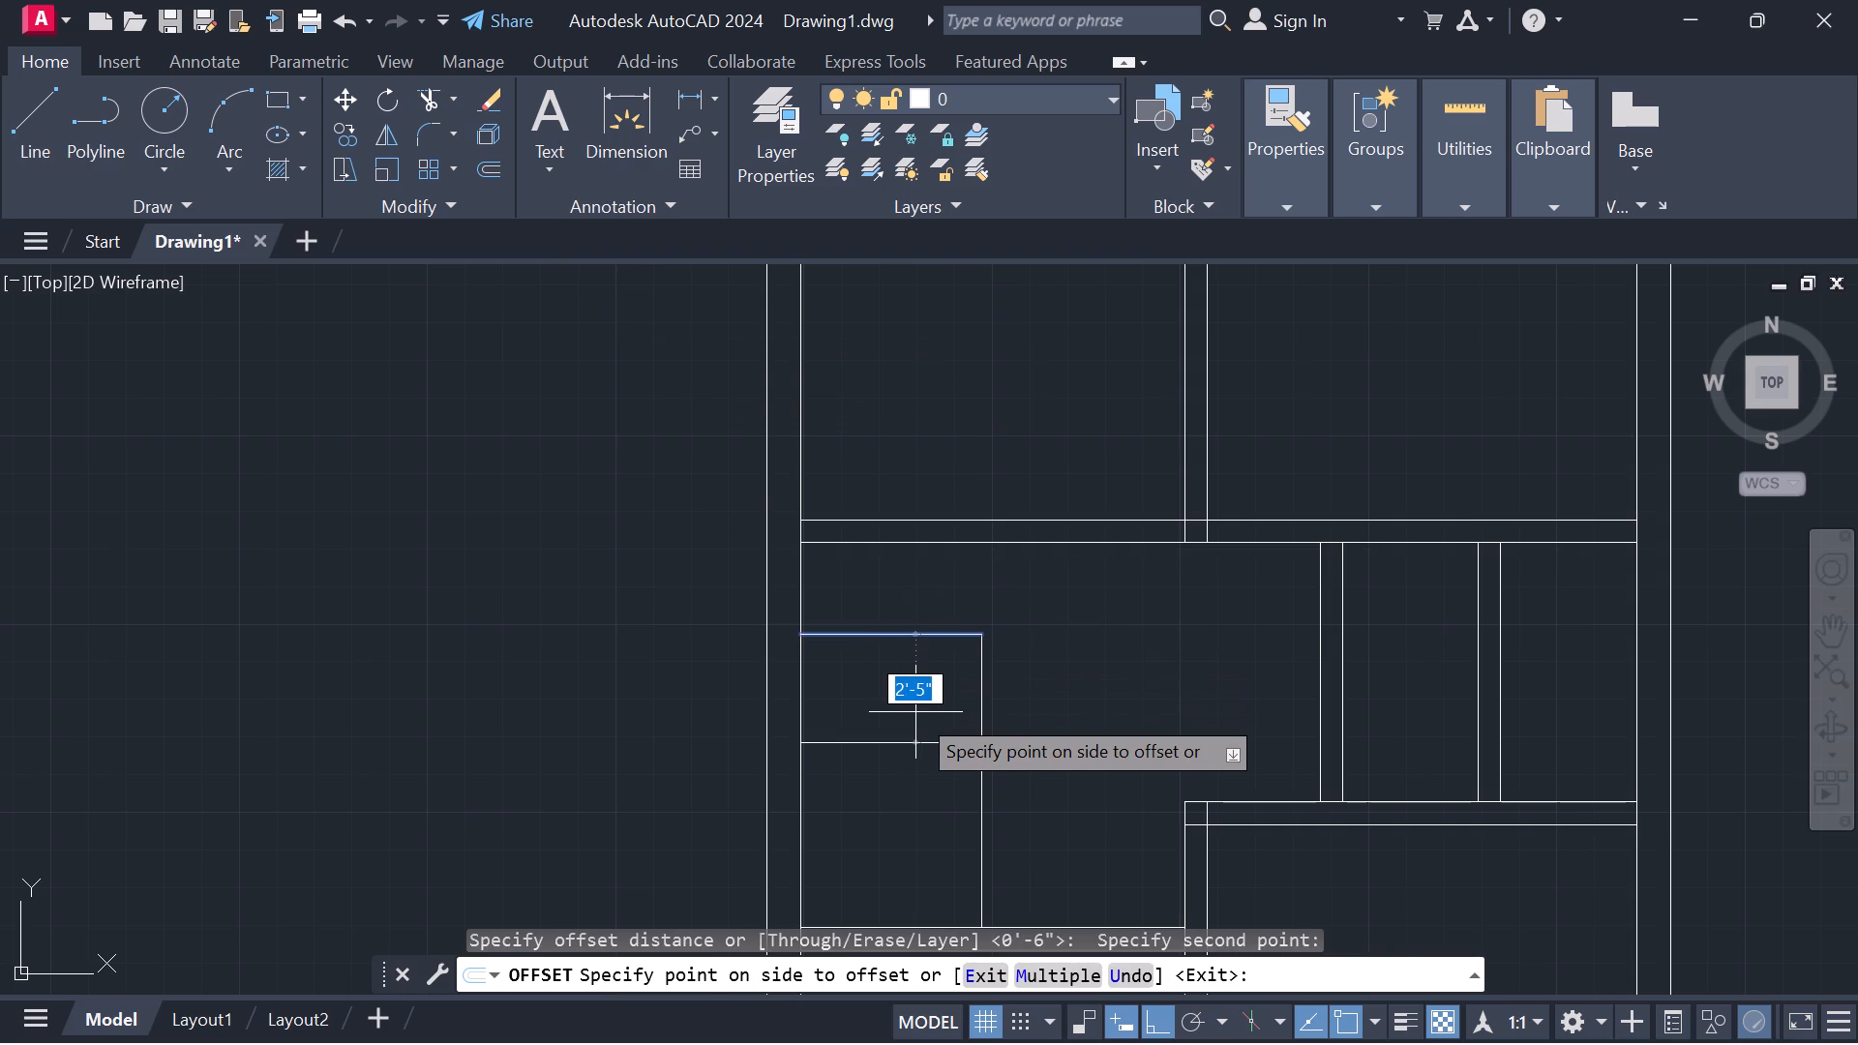
pyautogui.press('6')
pyautogui.hotkey('shift', '"')
pyautogui.press('Return')
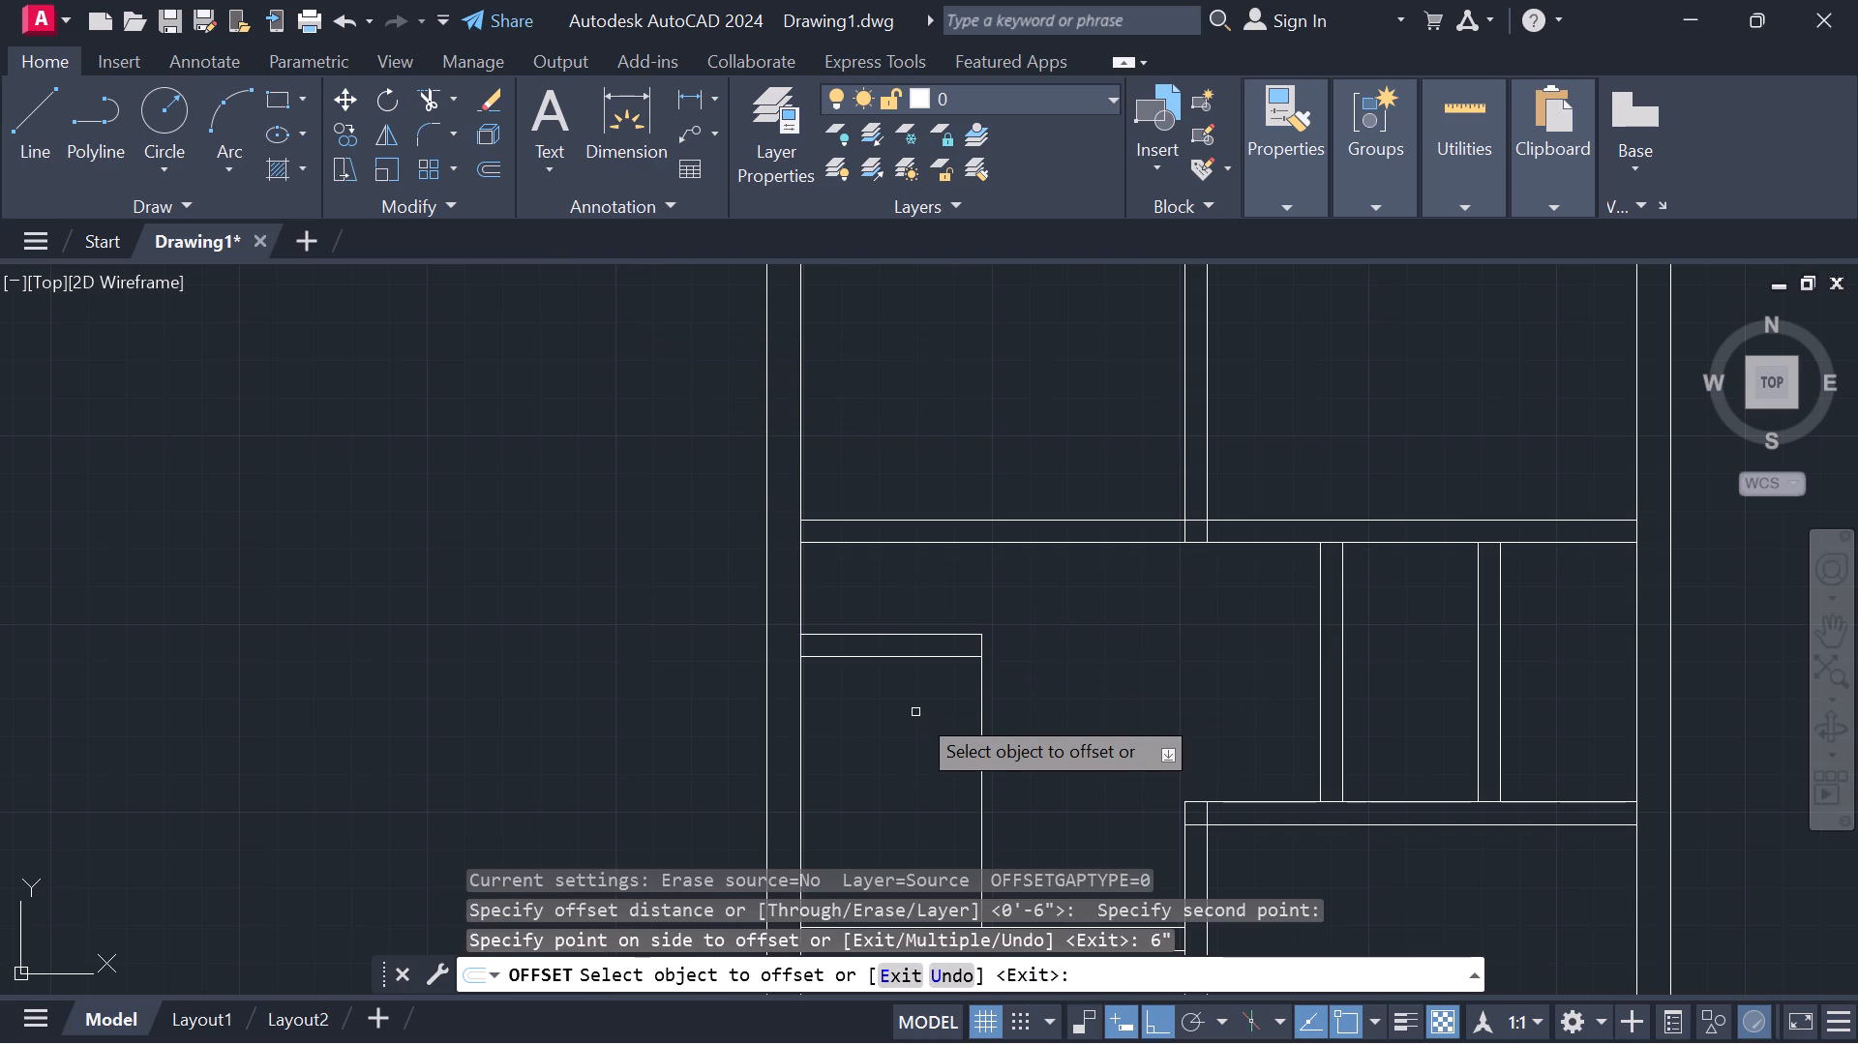
pyautogui.click(984, 738)
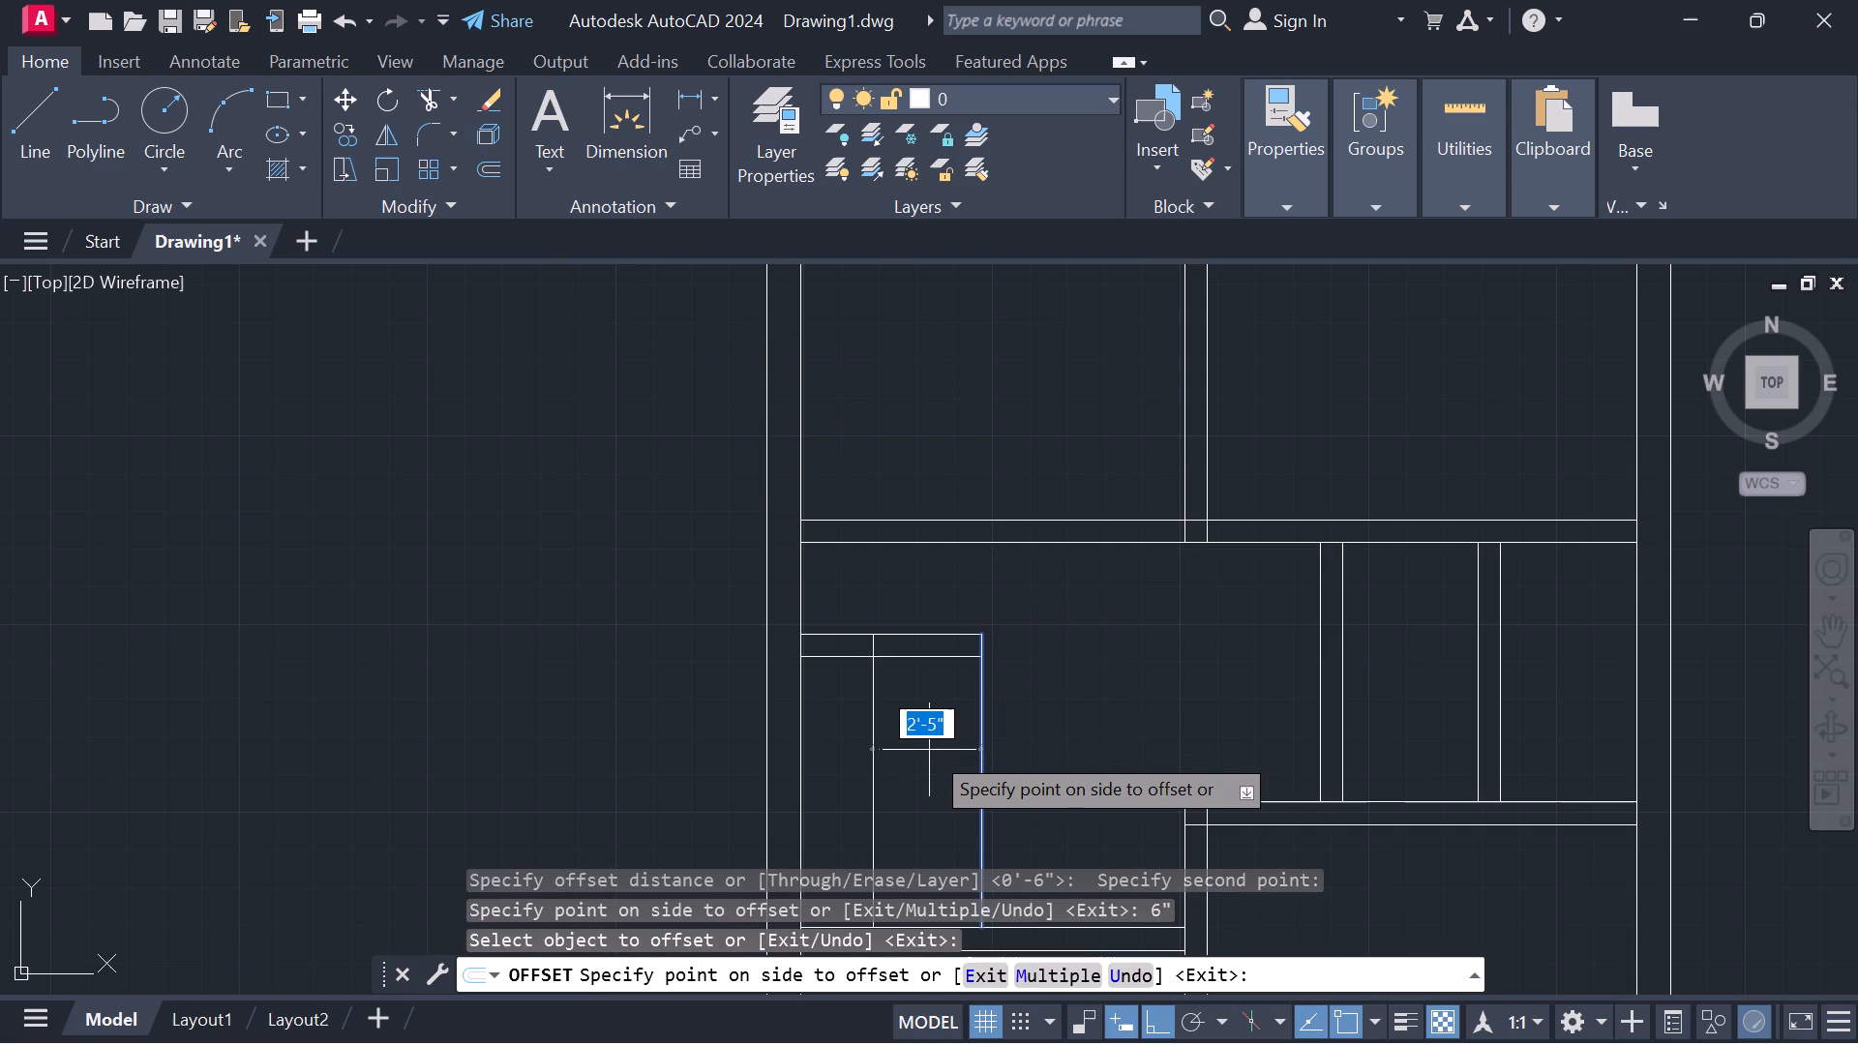
pyautogui.write('6"')
pyautogui.press('Return')
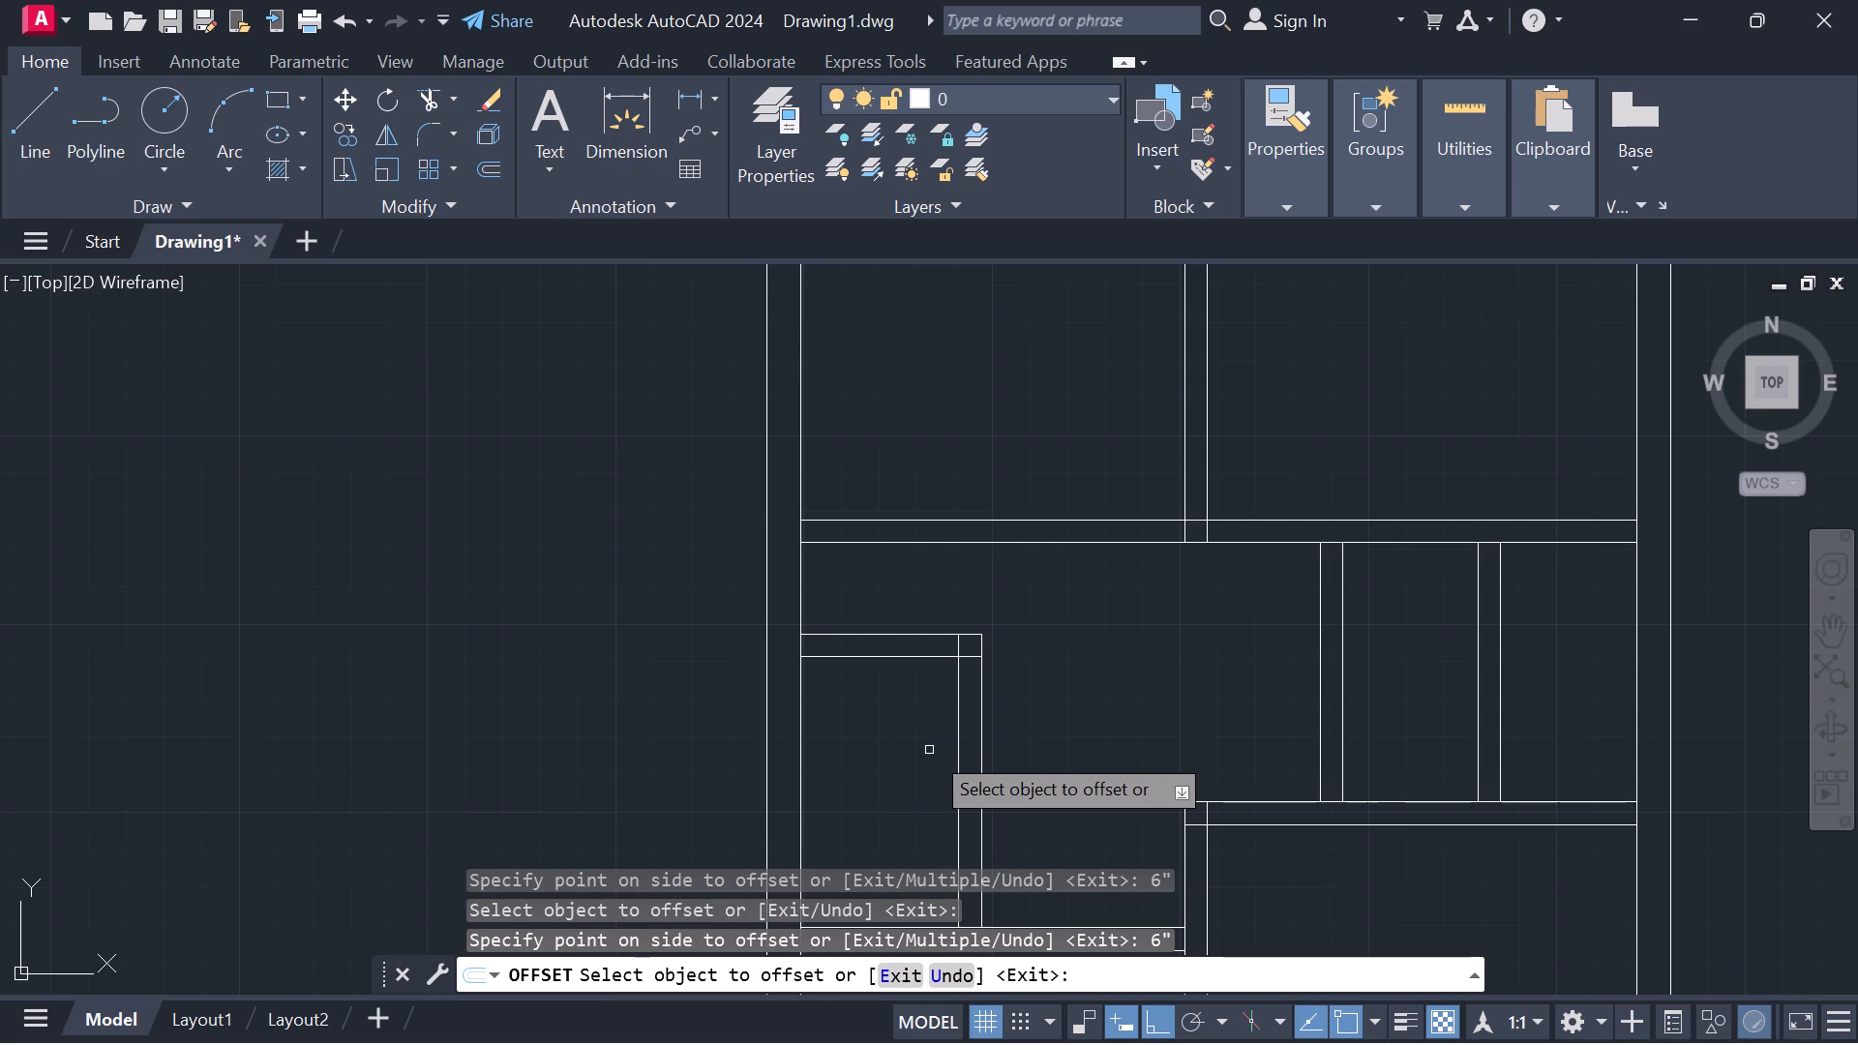
pyautogui.press('Escape')
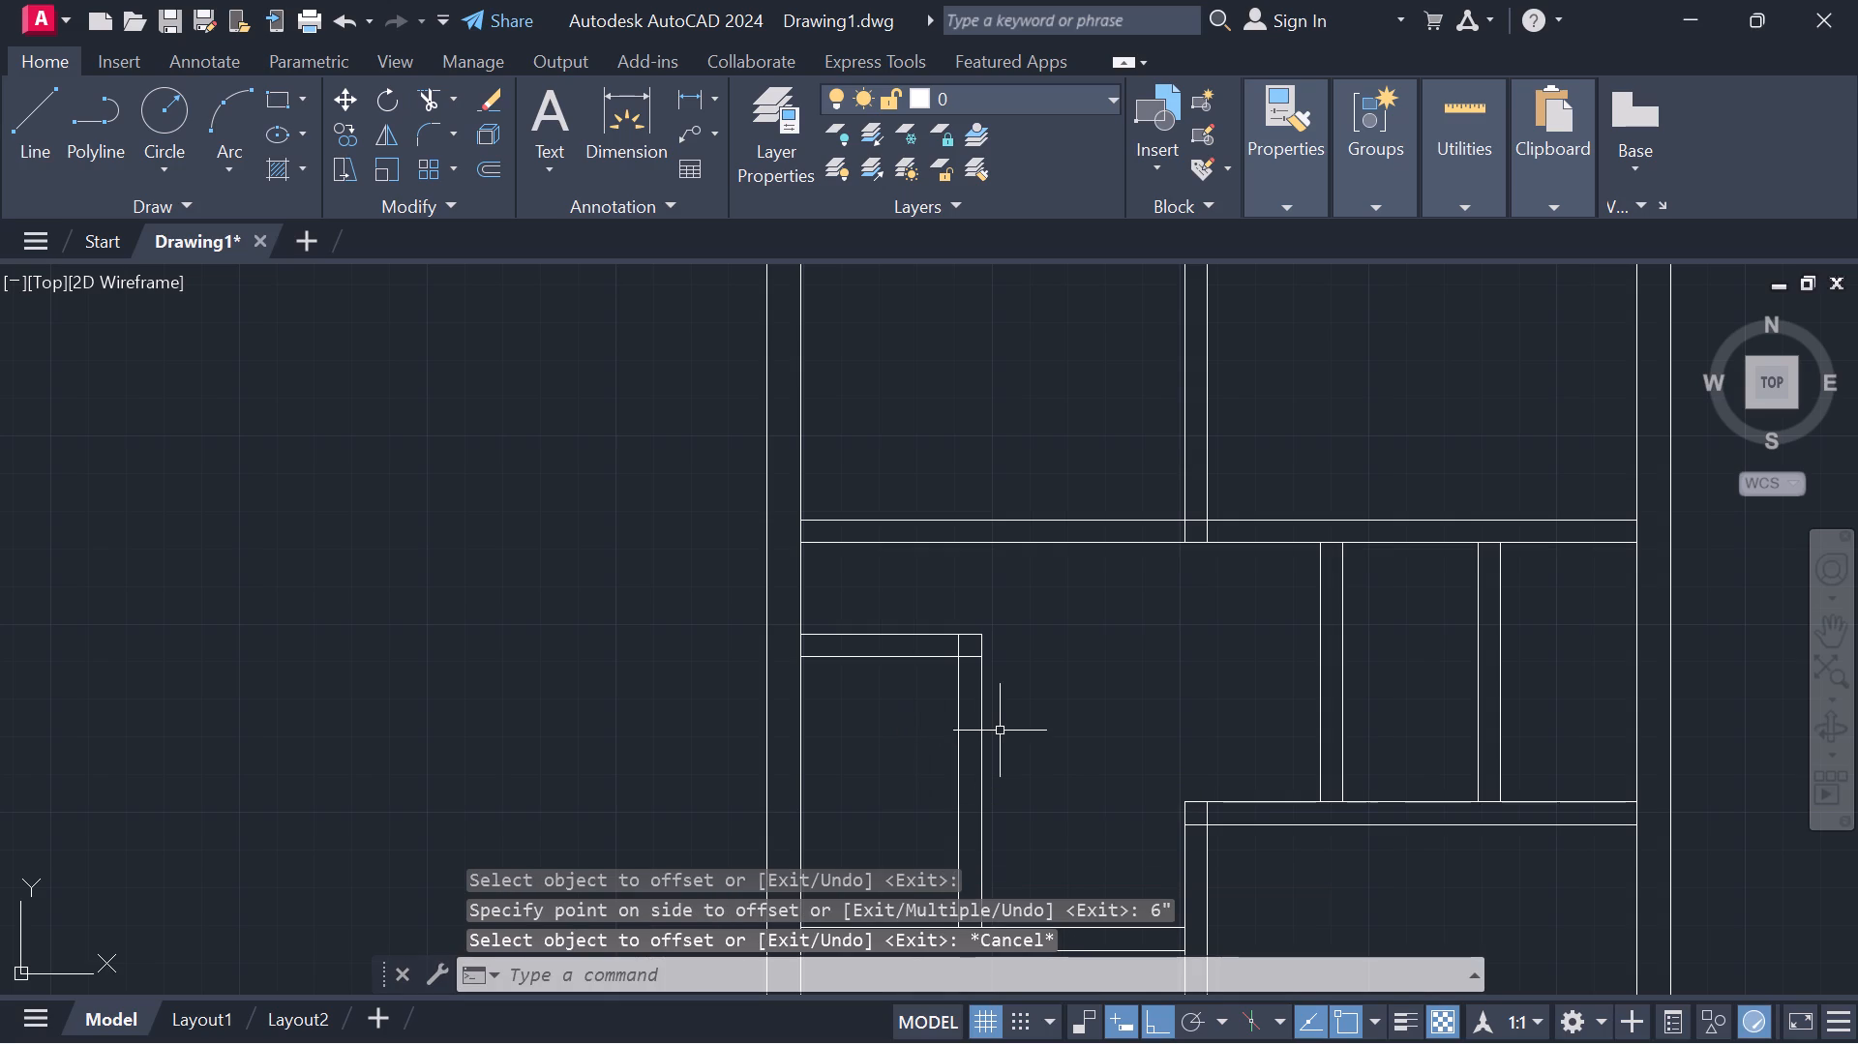
# Extend both vertical lines of the small enclosure up to the horizontal partition above.
pyautogui.write('EX')
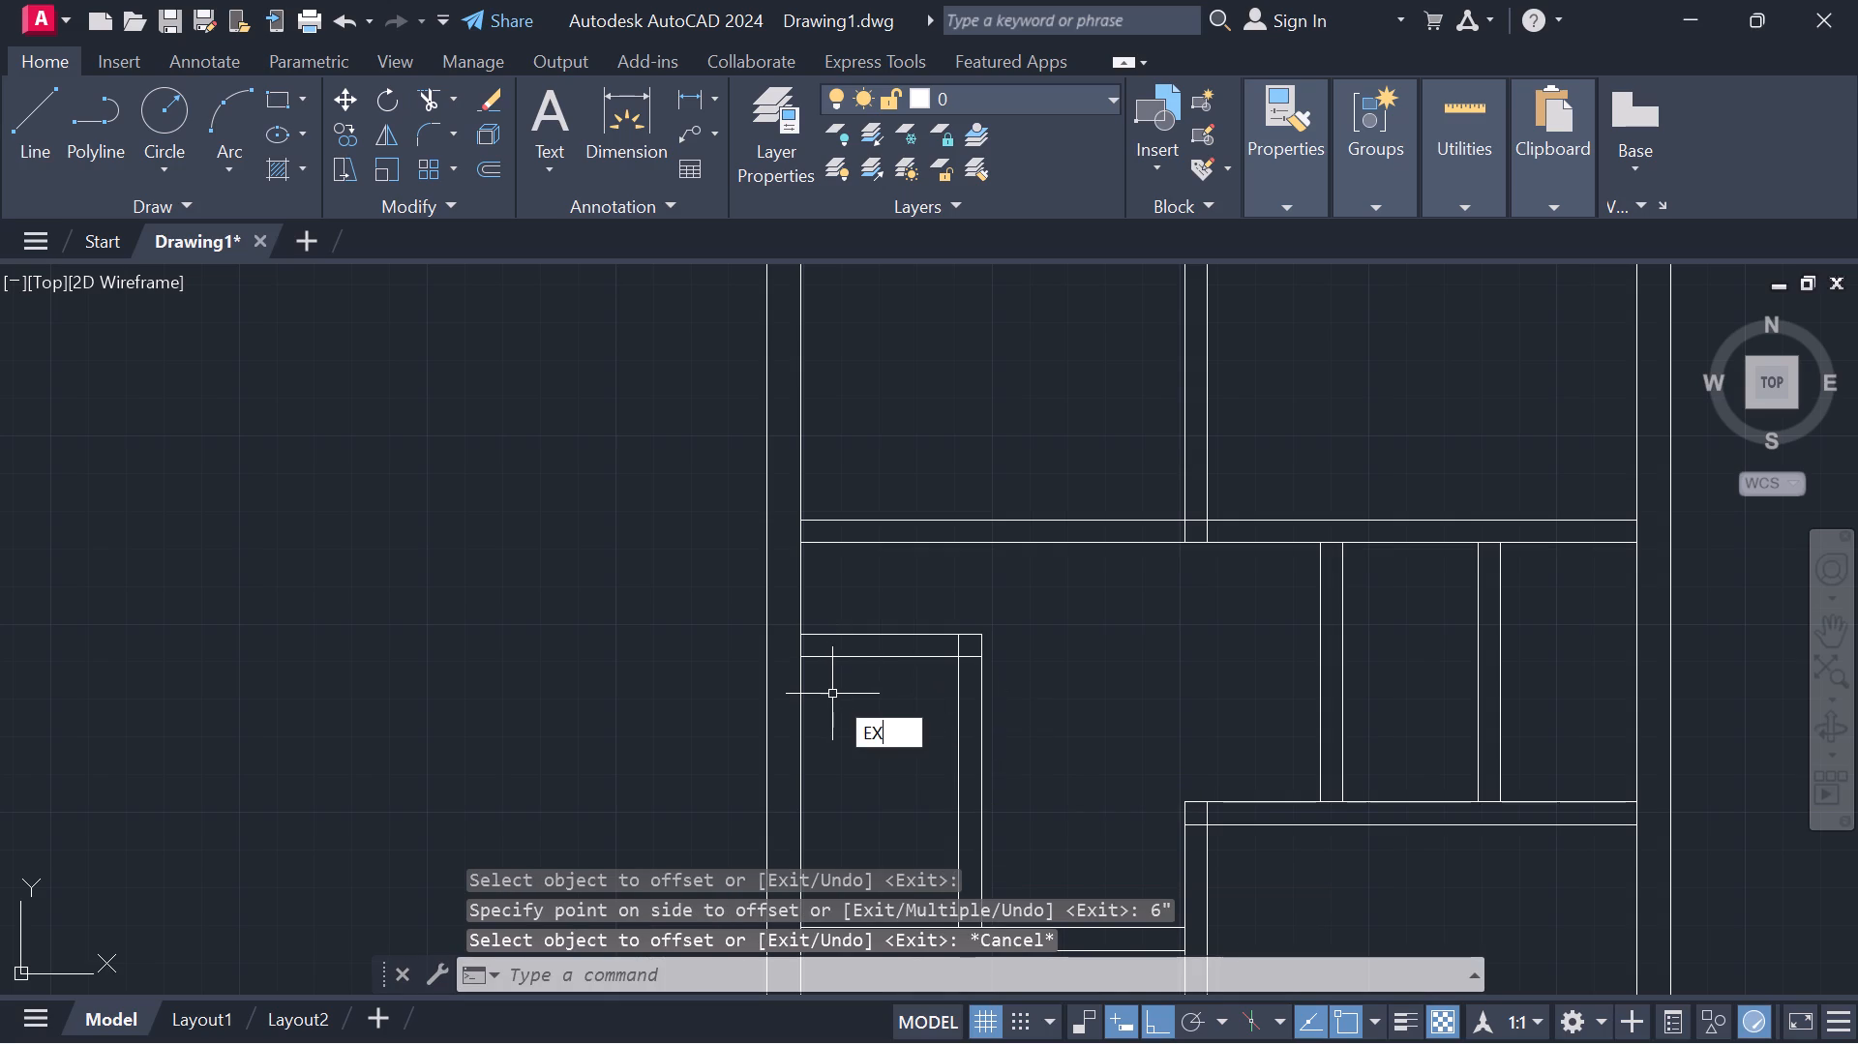
pyautogui.press('space')
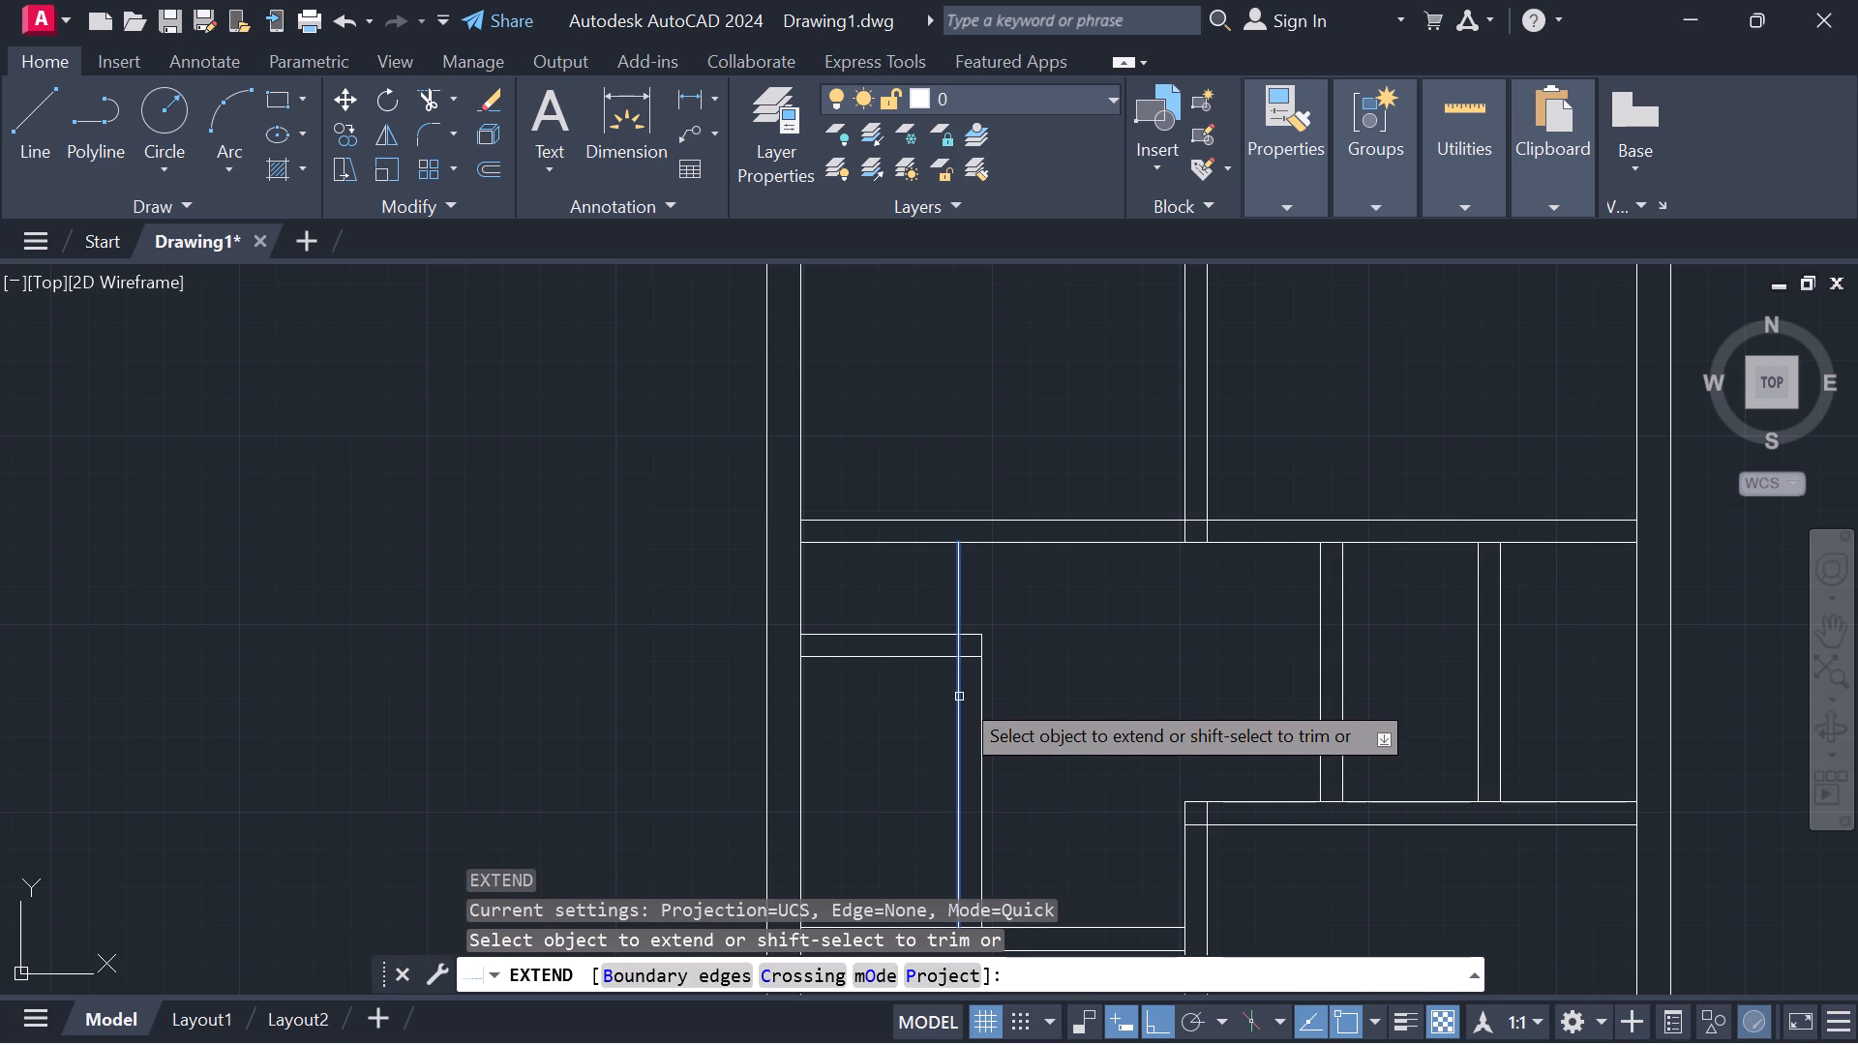
pyautogui.click(959, 697)
pyautogui.click(979, 700)
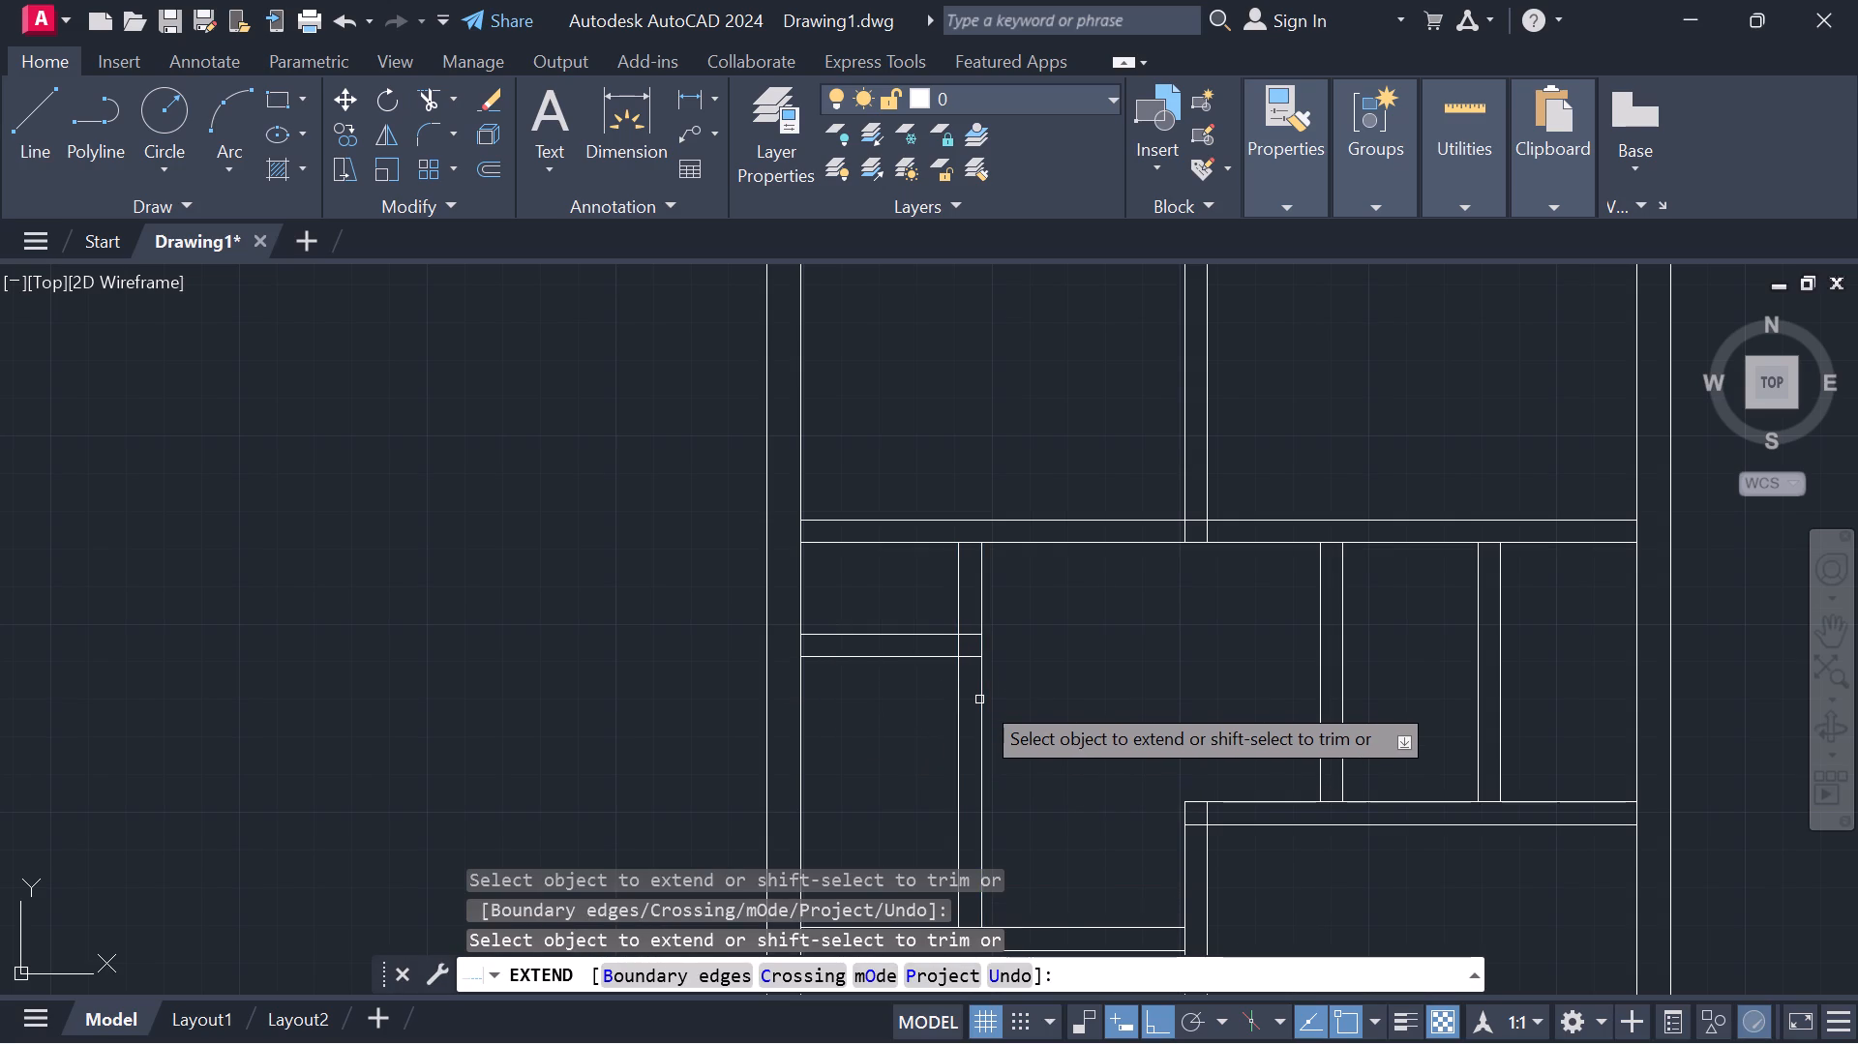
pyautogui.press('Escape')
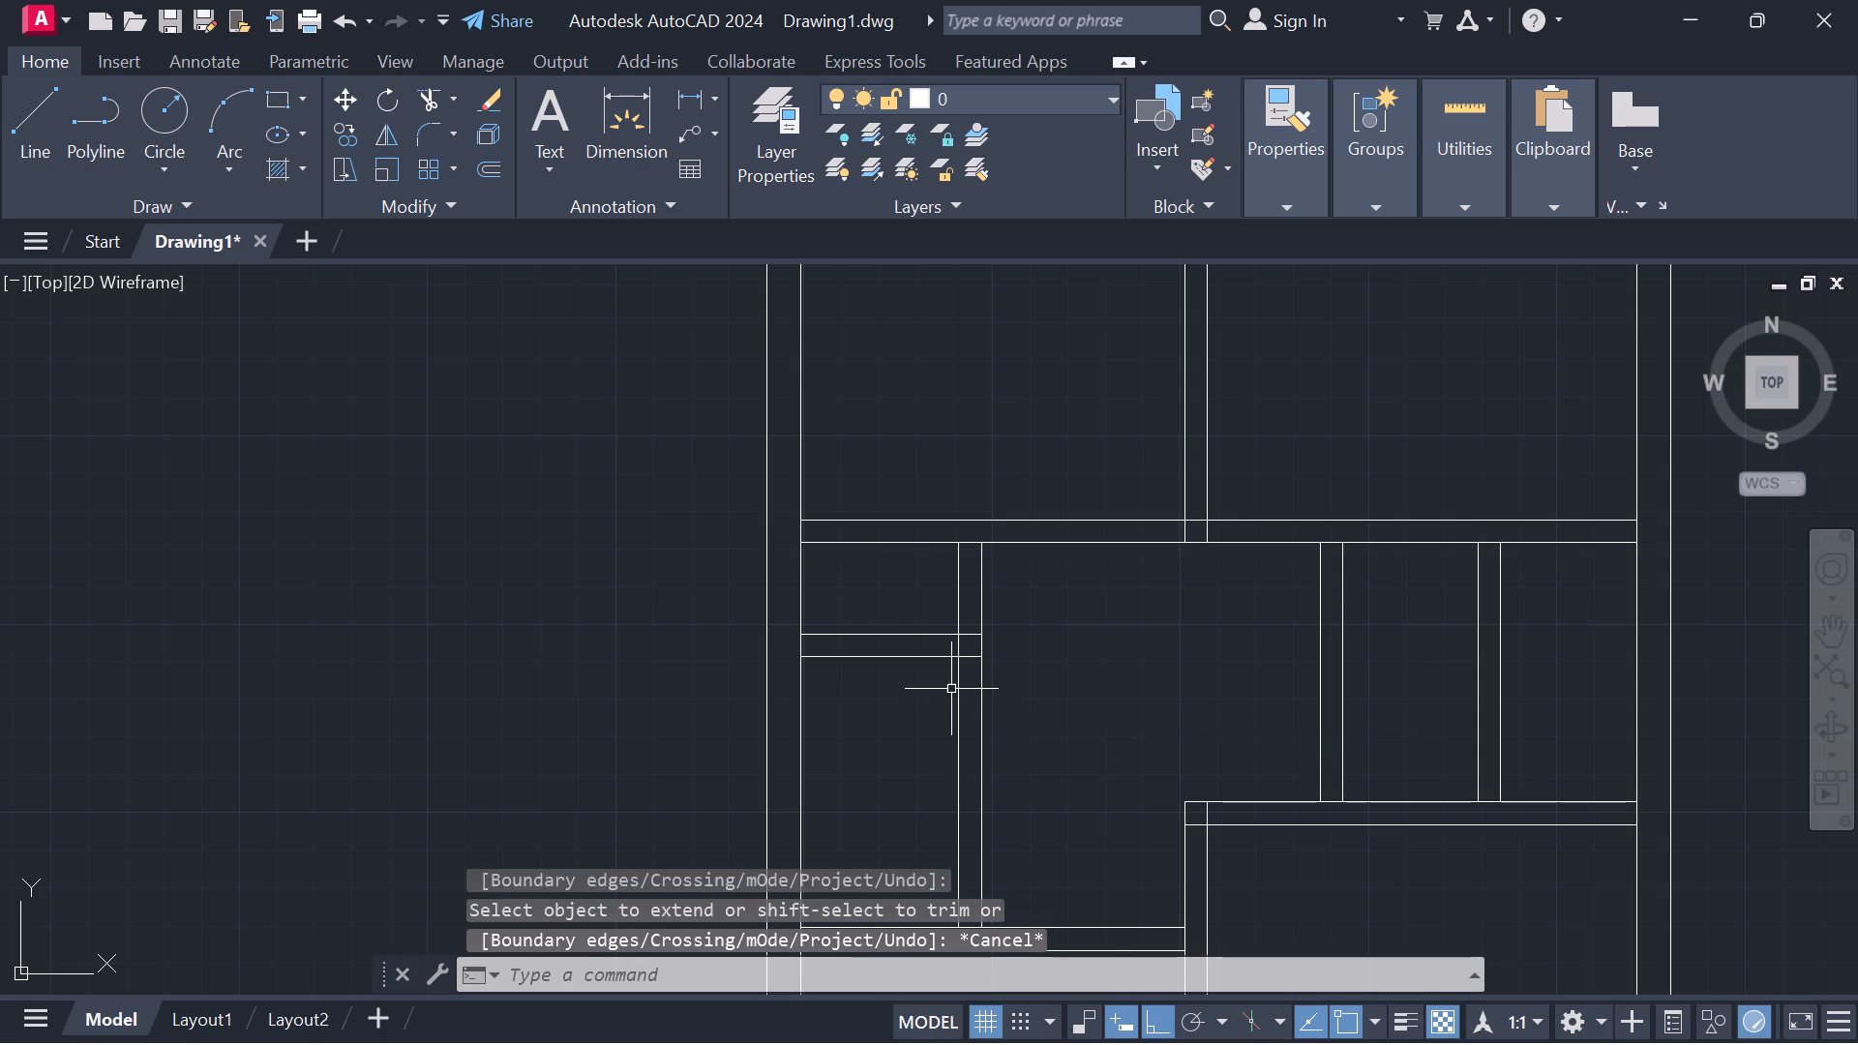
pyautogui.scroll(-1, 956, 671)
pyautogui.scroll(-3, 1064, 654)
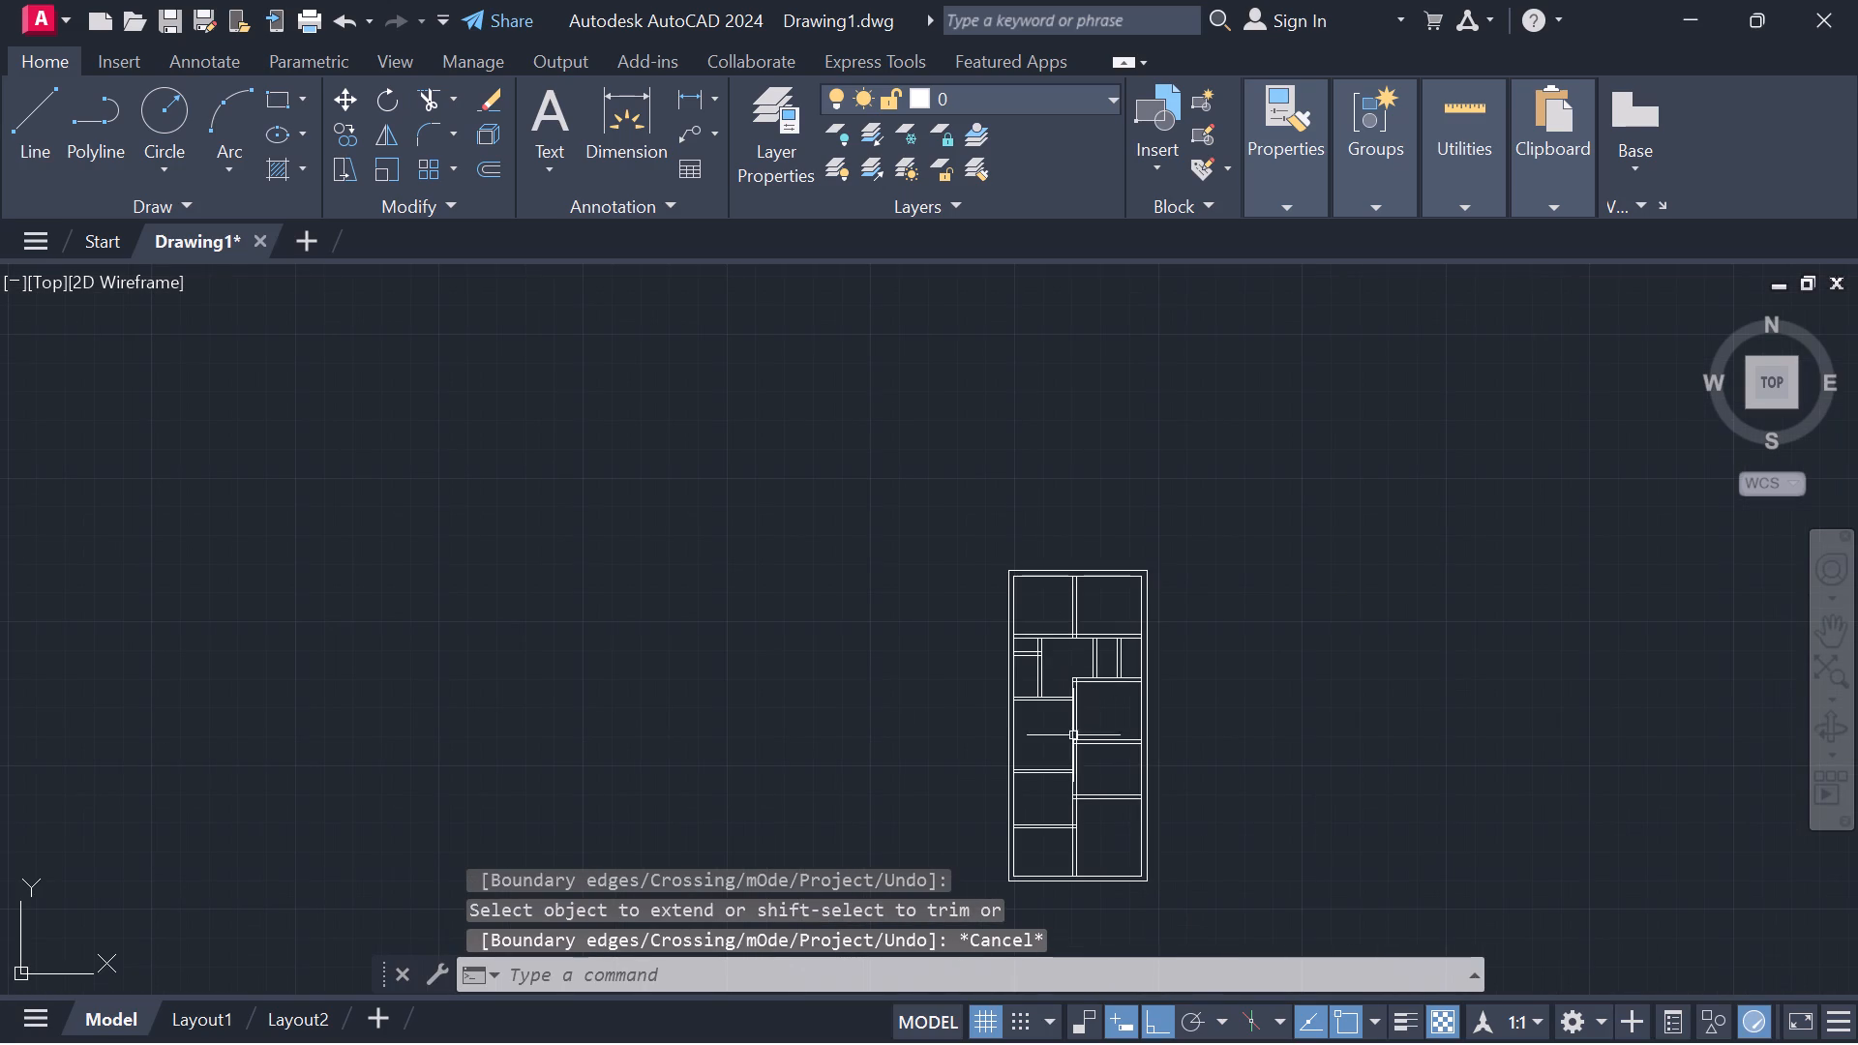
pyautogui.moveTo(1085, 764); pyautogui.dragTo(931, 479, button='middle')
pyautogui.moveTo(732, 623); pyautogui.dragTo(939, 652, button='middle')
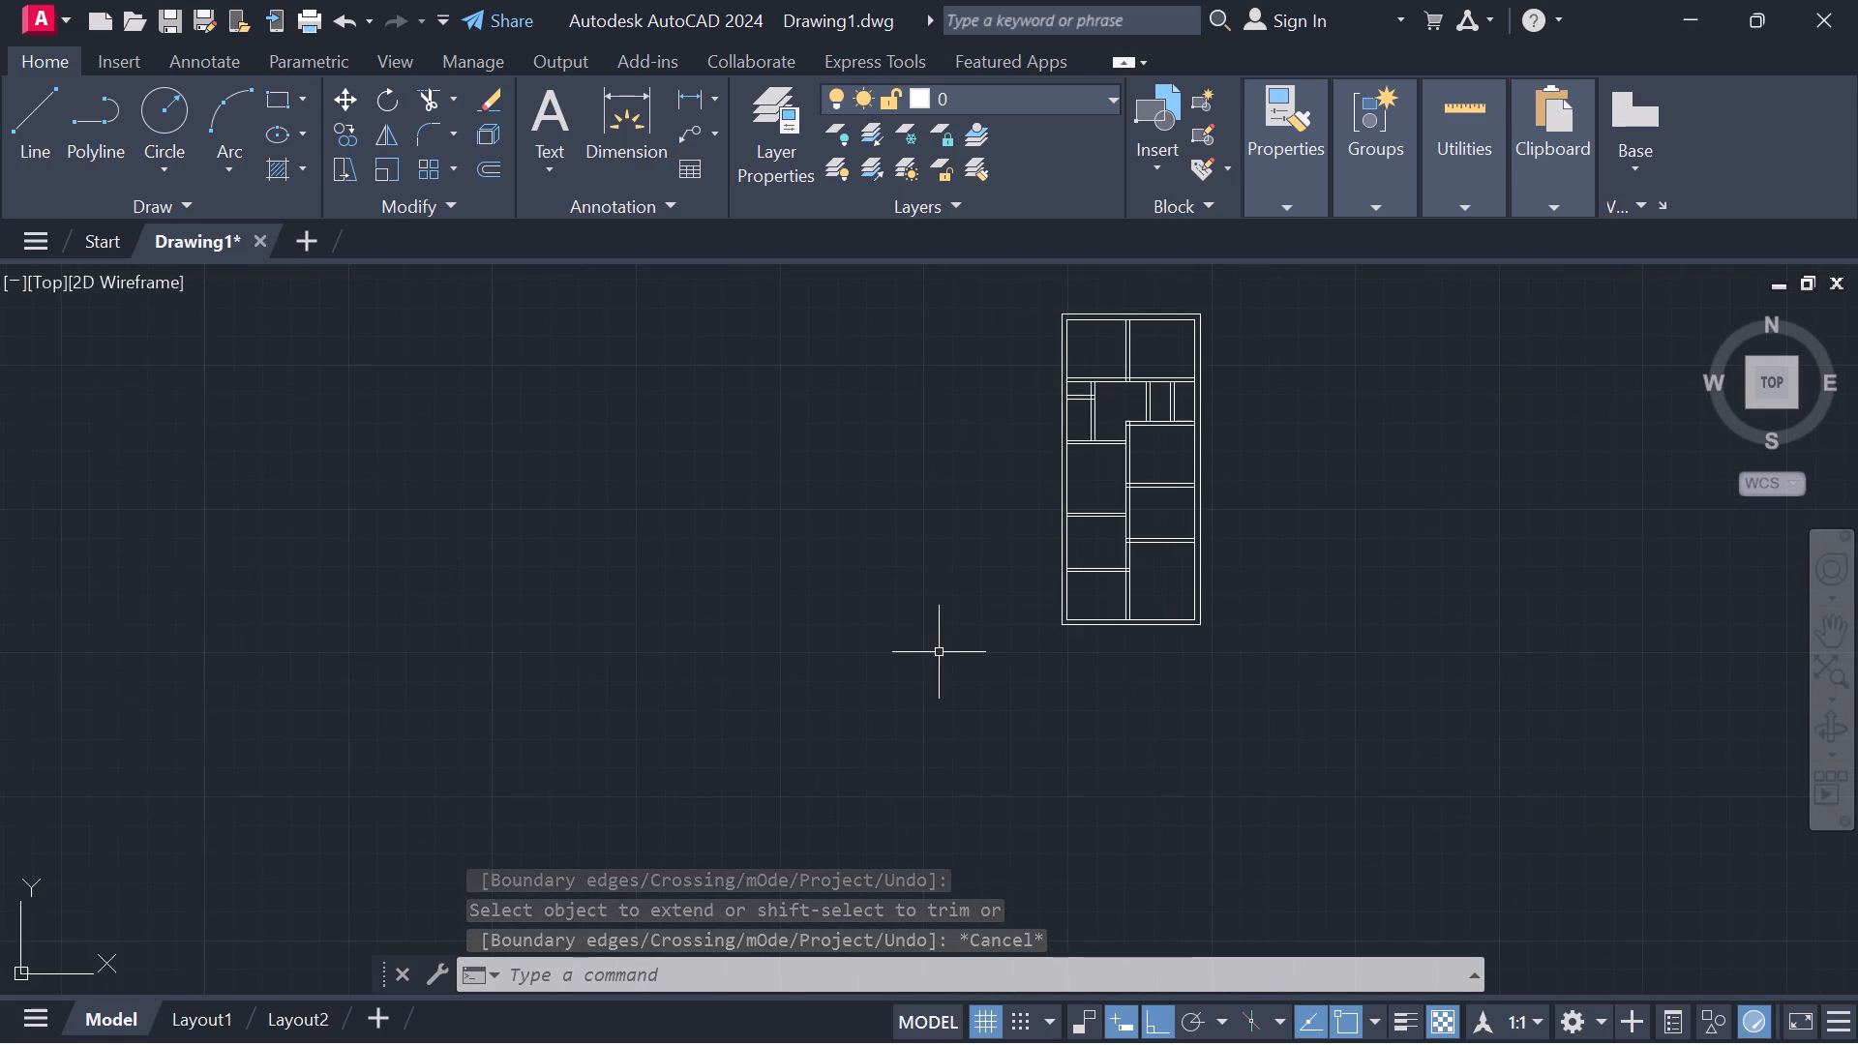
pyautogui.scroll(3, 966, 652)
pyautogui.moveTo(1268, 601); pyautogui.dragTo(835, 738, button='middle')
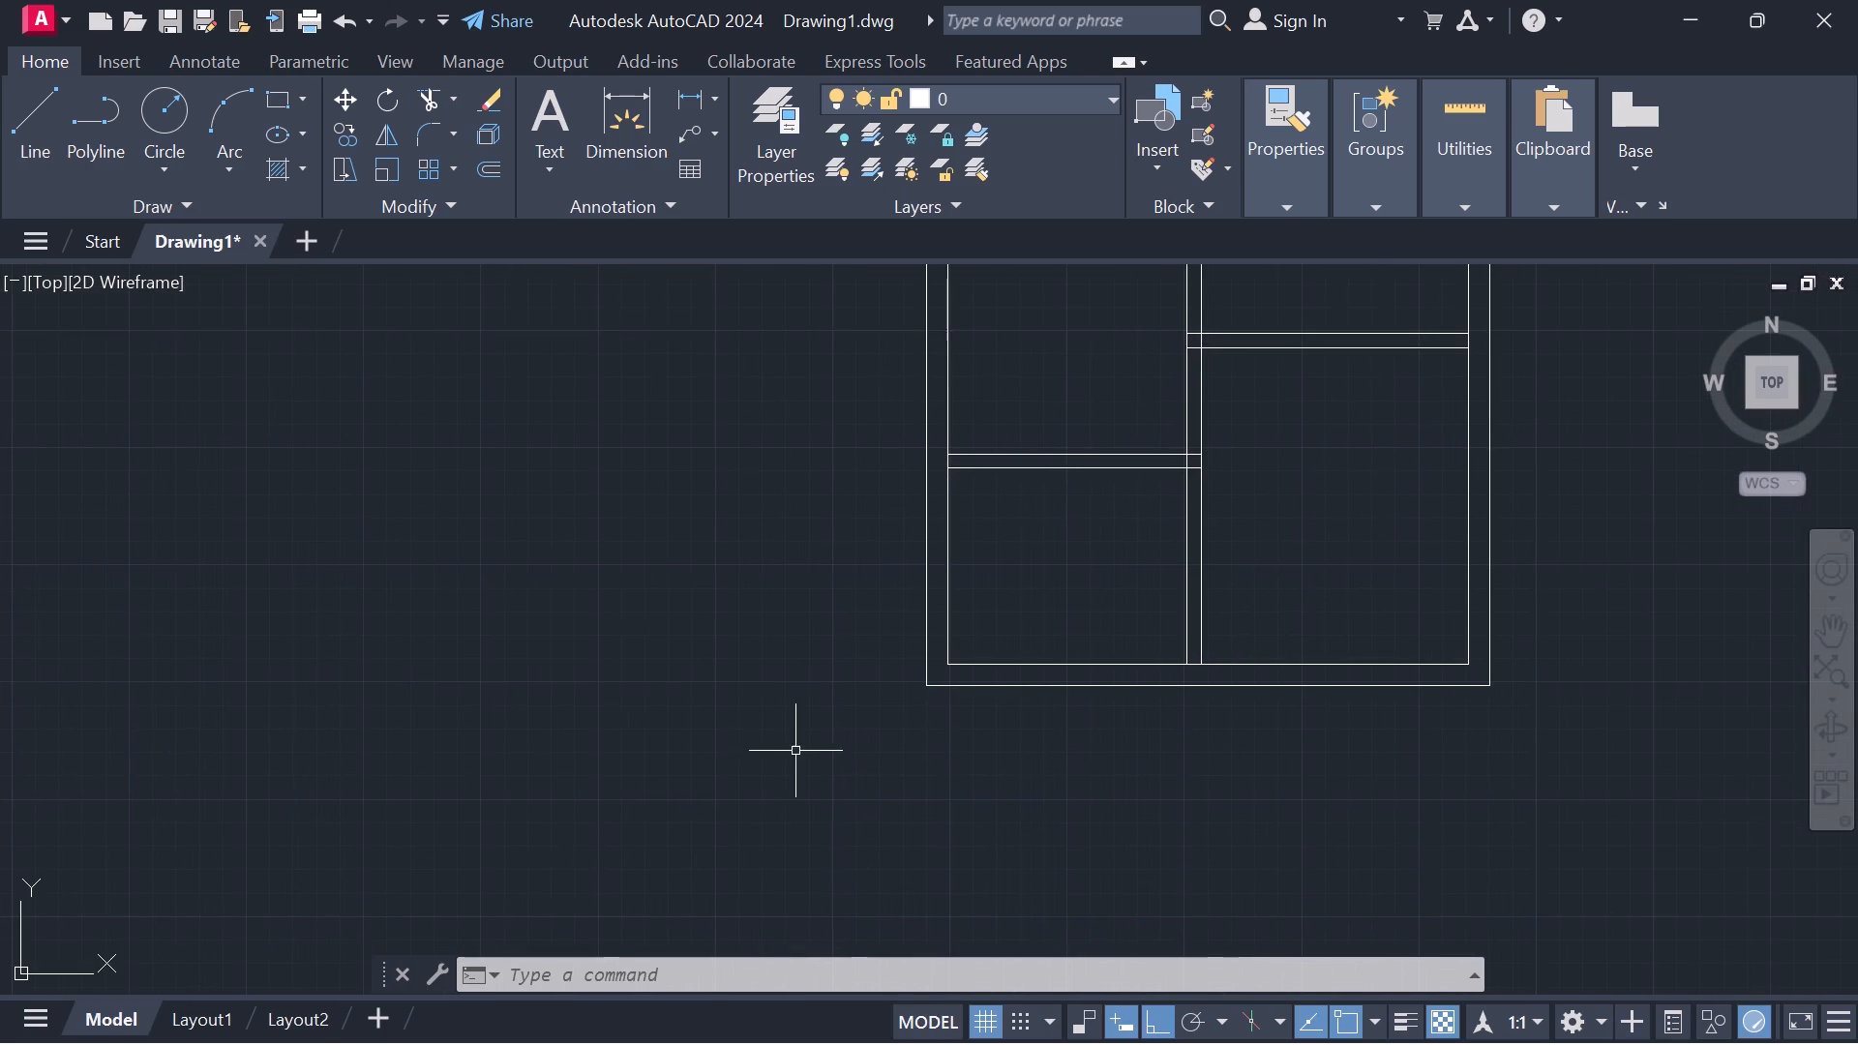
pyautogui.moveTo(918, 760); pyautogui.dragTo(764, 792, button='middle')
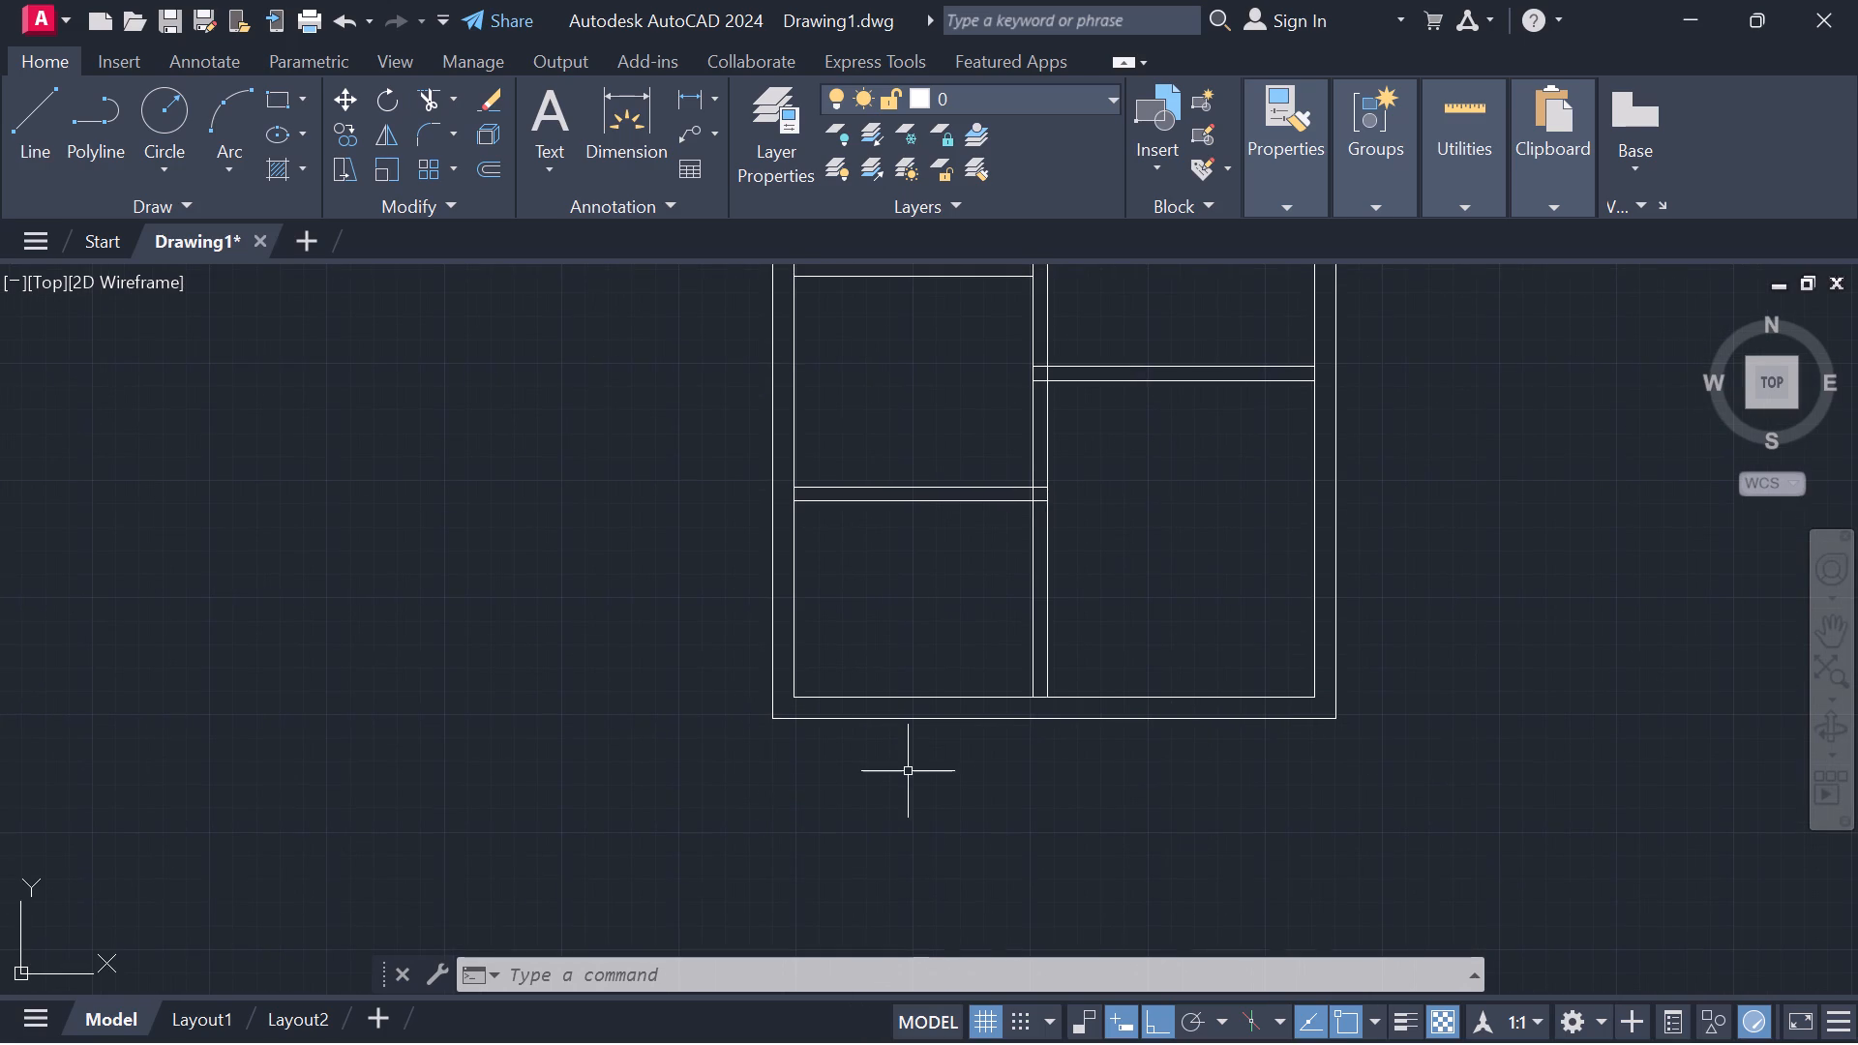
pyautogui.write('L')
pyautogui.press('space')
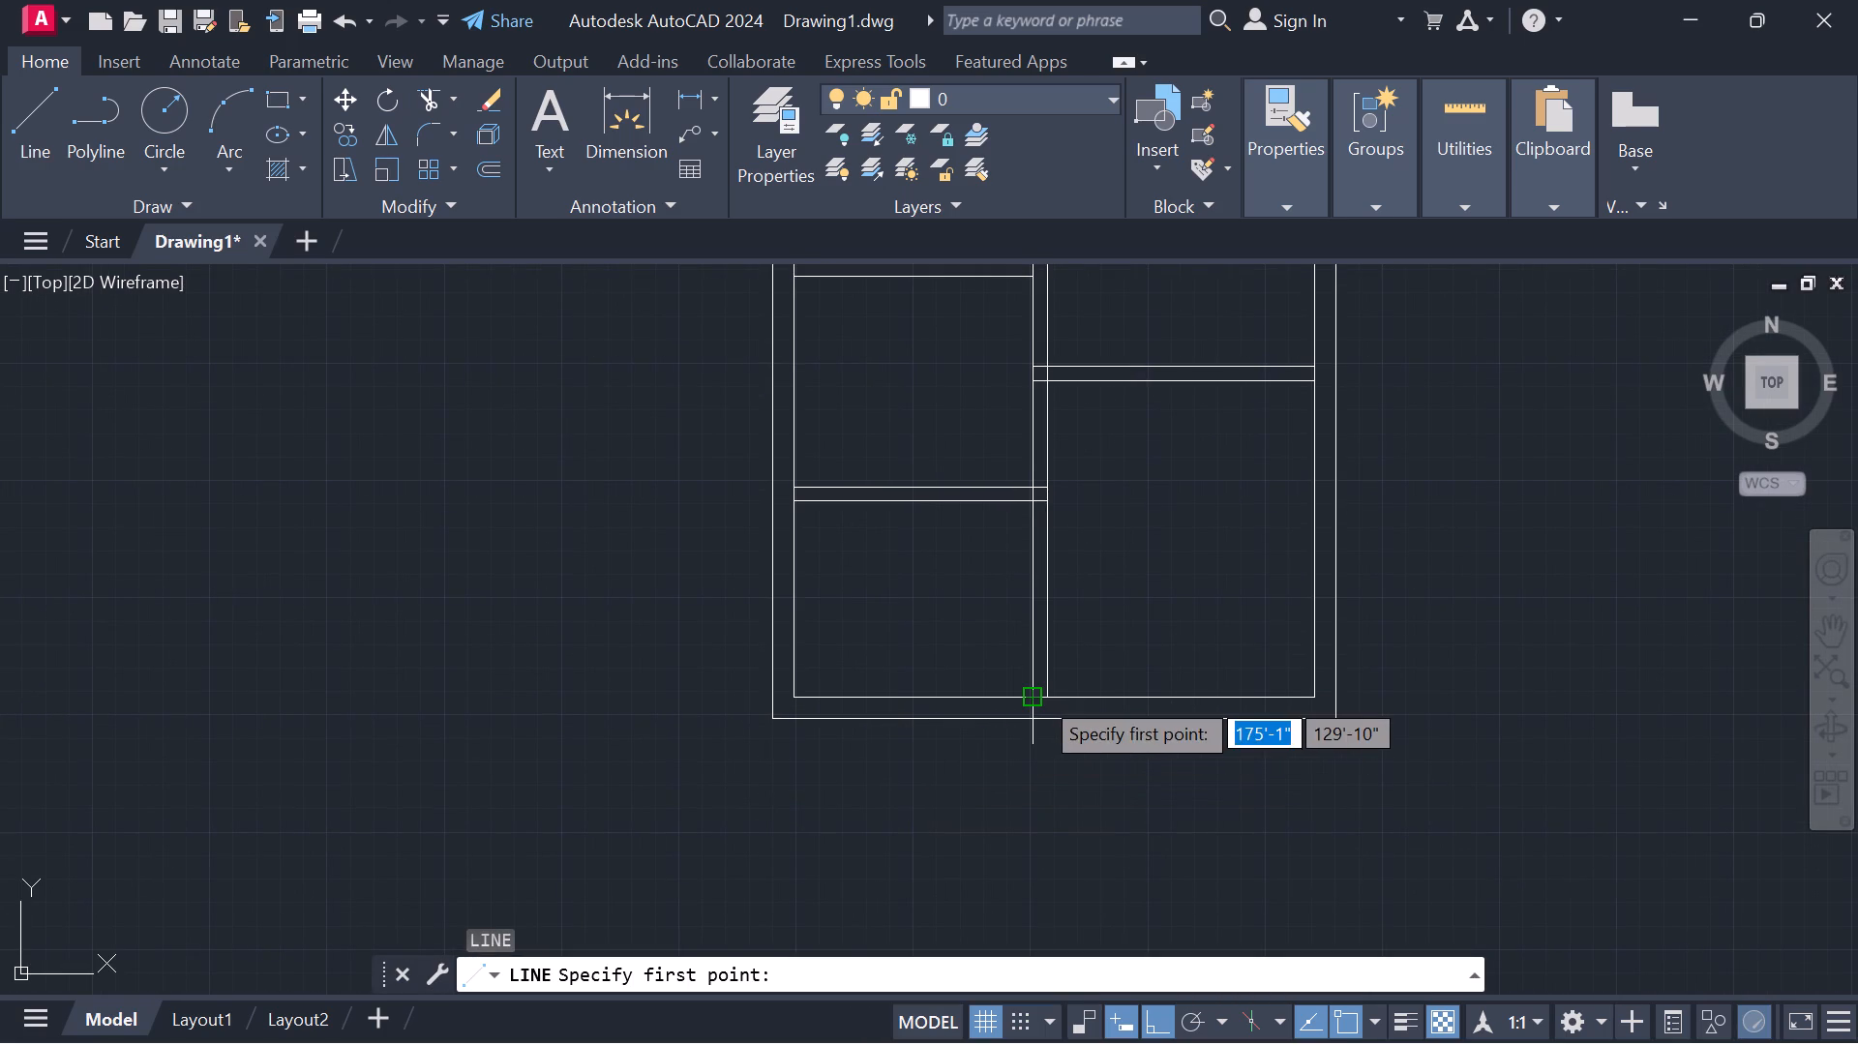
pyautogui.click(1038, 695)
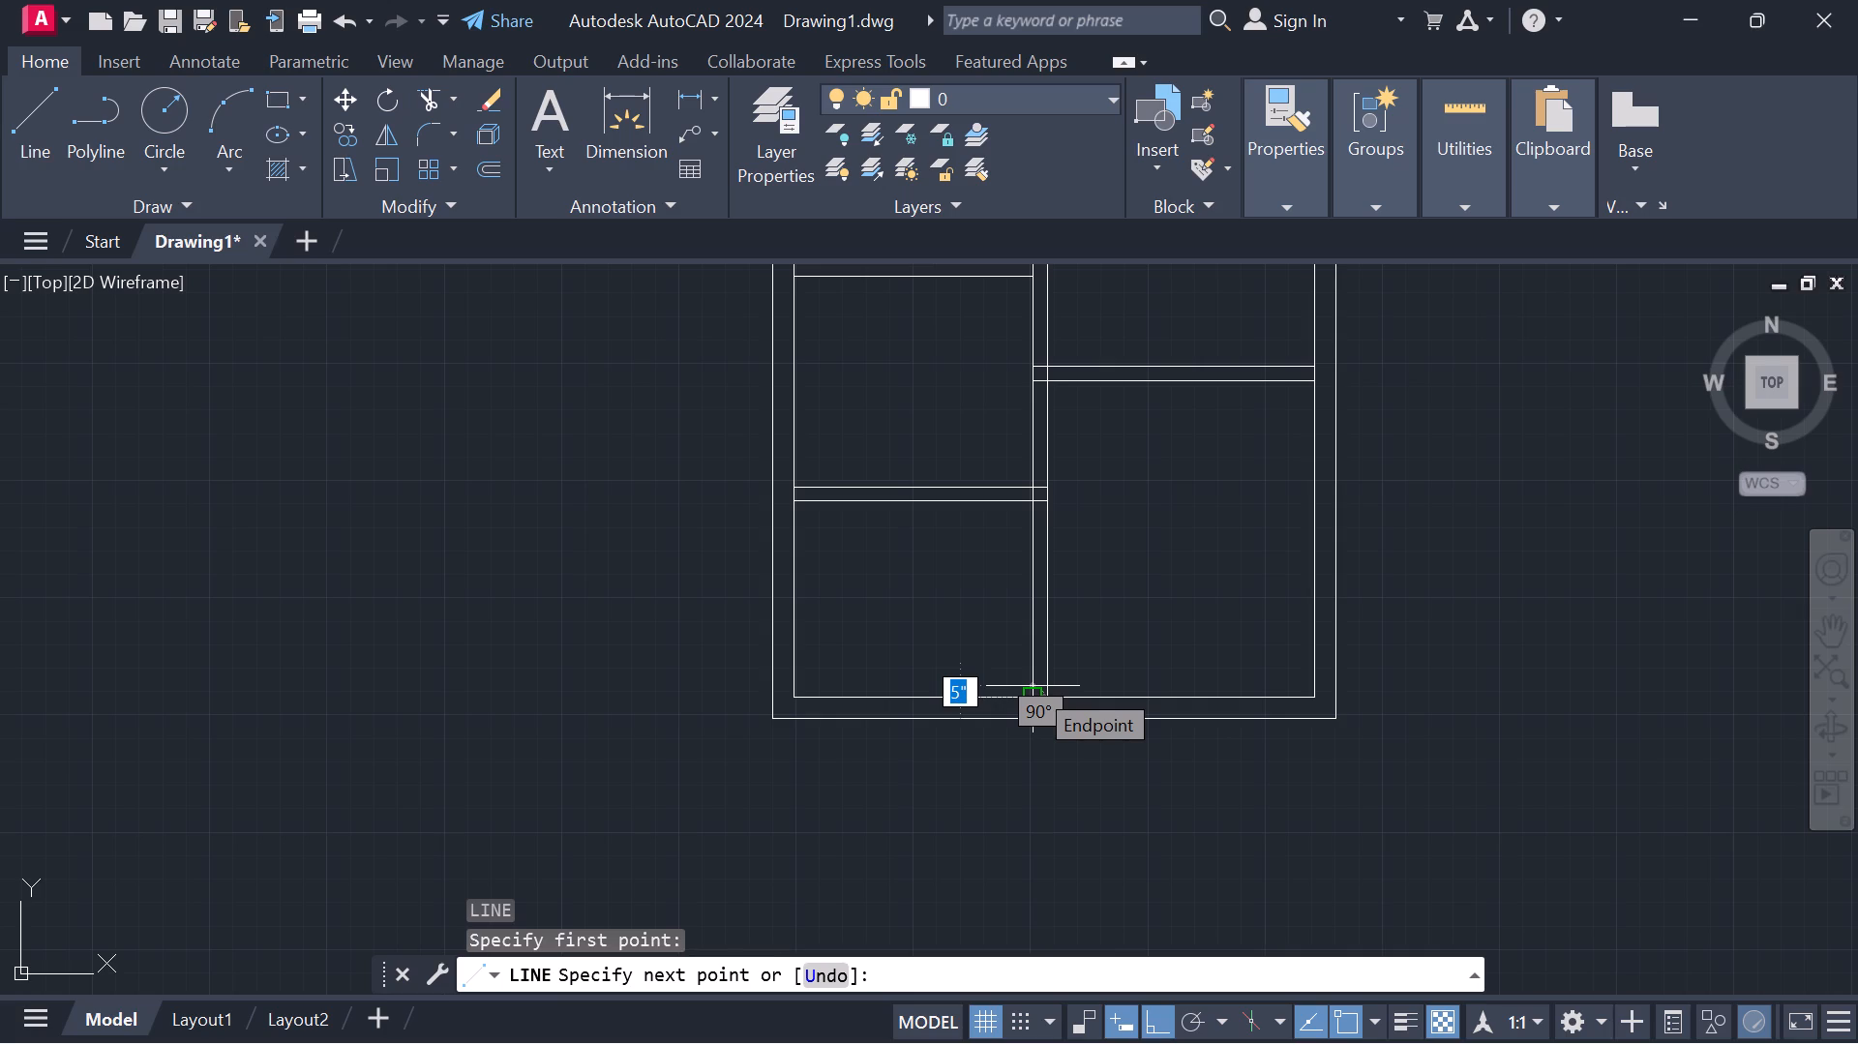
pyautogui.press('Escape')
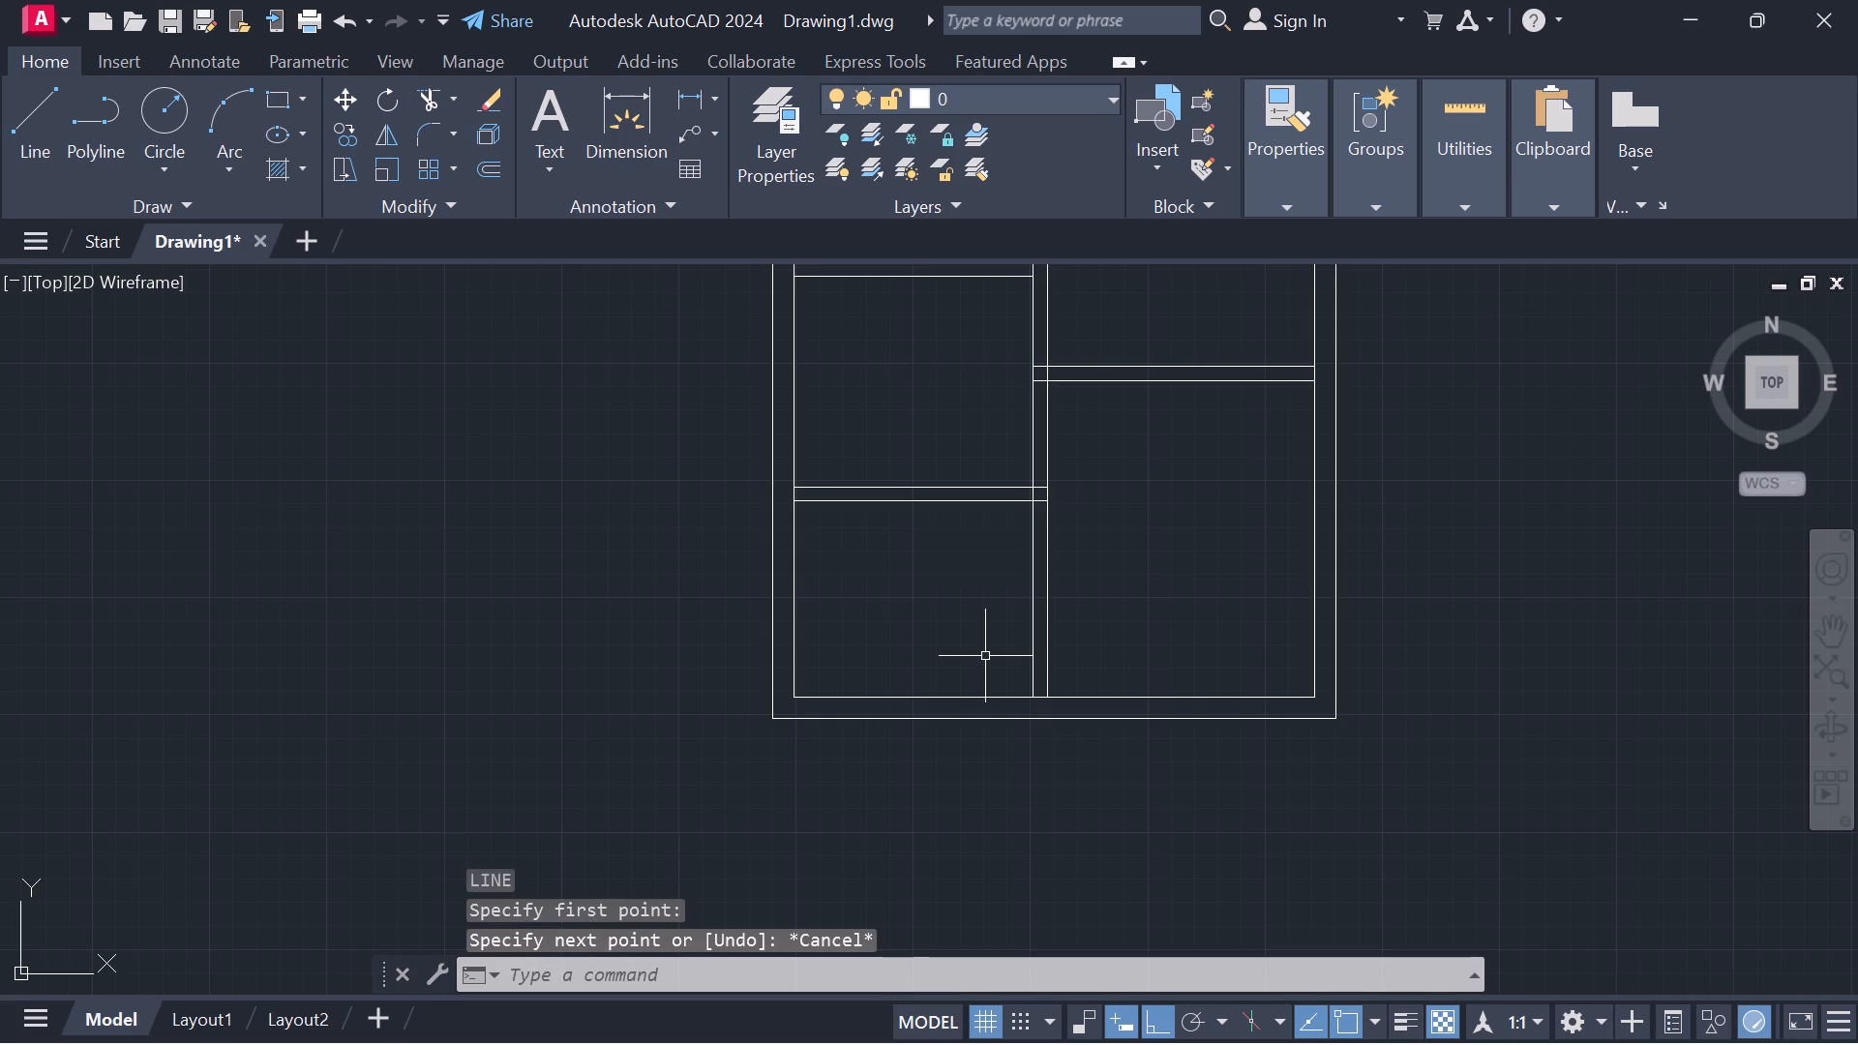
# Draw a vertical line about 7' long in the bottom-left room, from the partition's lower line to the bottom inner wall, just left of the vertical partition.
pyautogui.write('L')
pyautogui.press('space')
pyautogui.scroll(4, 1003, 553)
pyautogui.moveTo(1049, 434); pyautogui.dragTo(993, 859, button='middle')
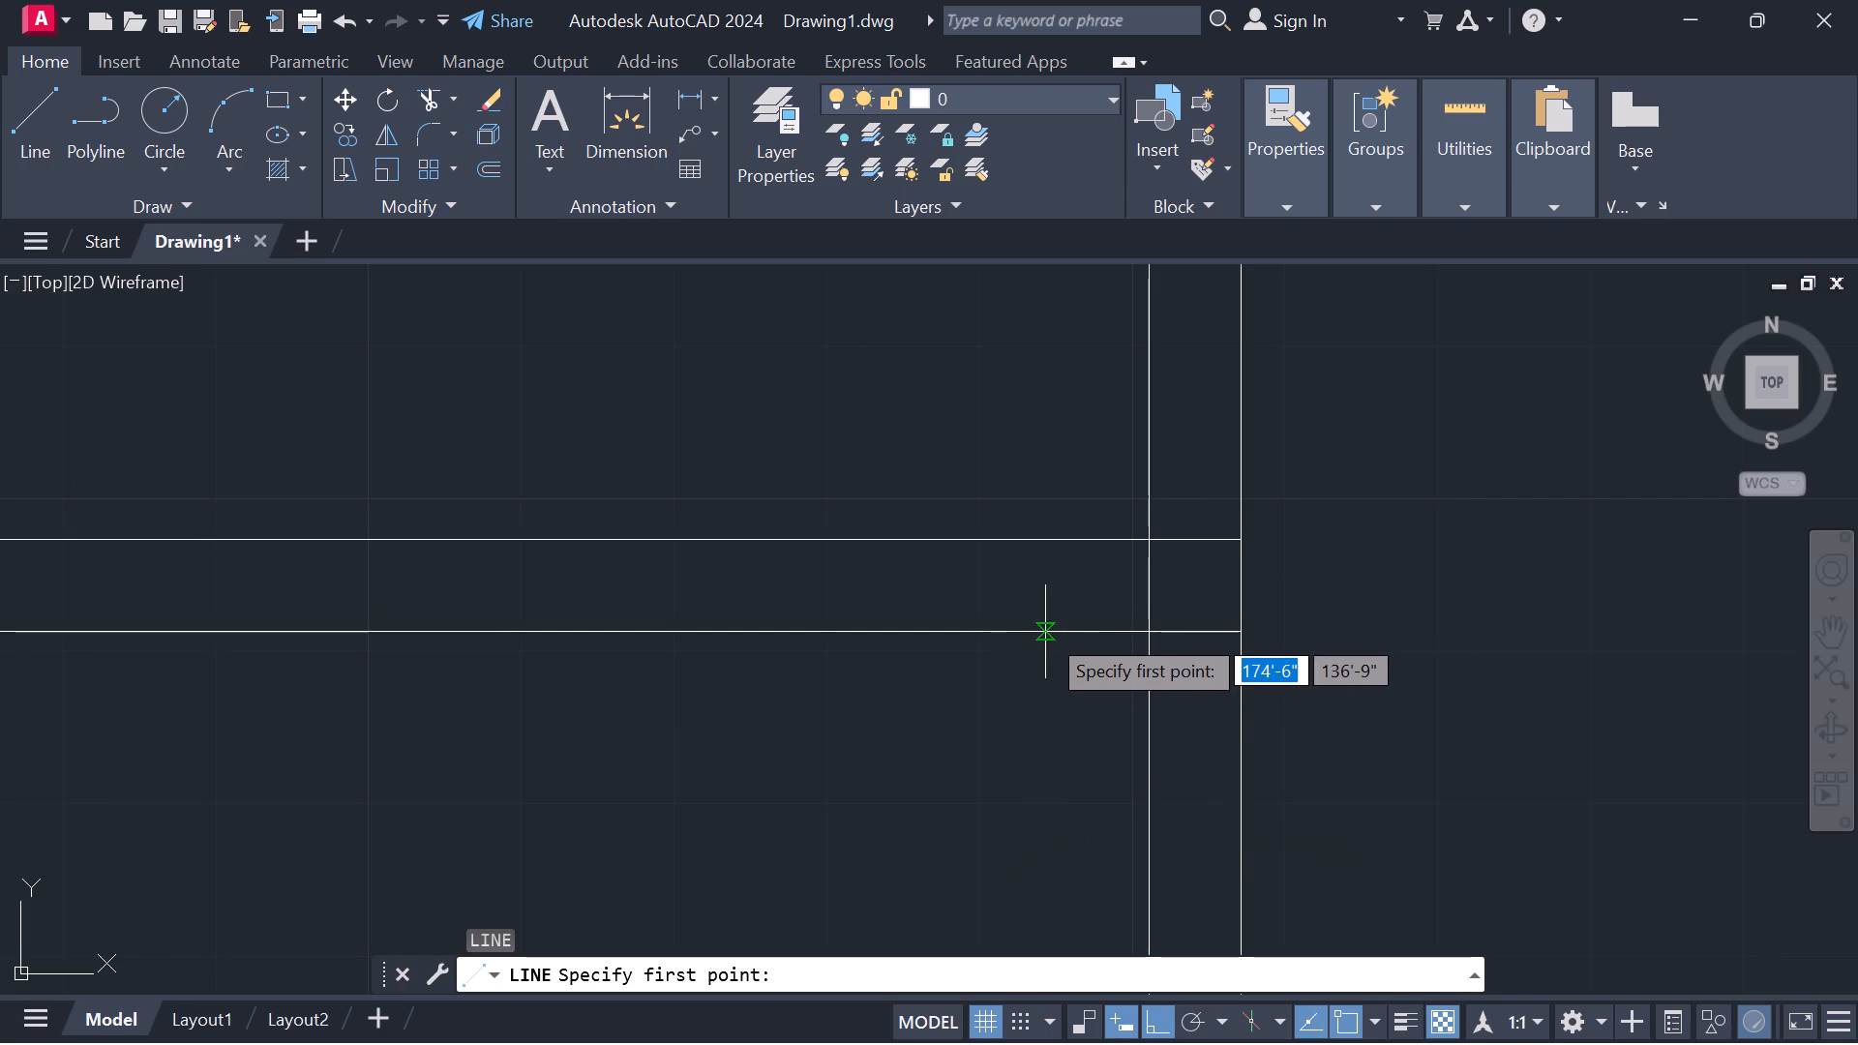
pyautogui.click(1045, 632)
pyautogui.scroll(-3, 1050, 786)
pyautogui.moveTo(1050, 904); pyautogui.dragTo(984, 646, button='middle')
pyautogui.scroll(1, 984, 646)
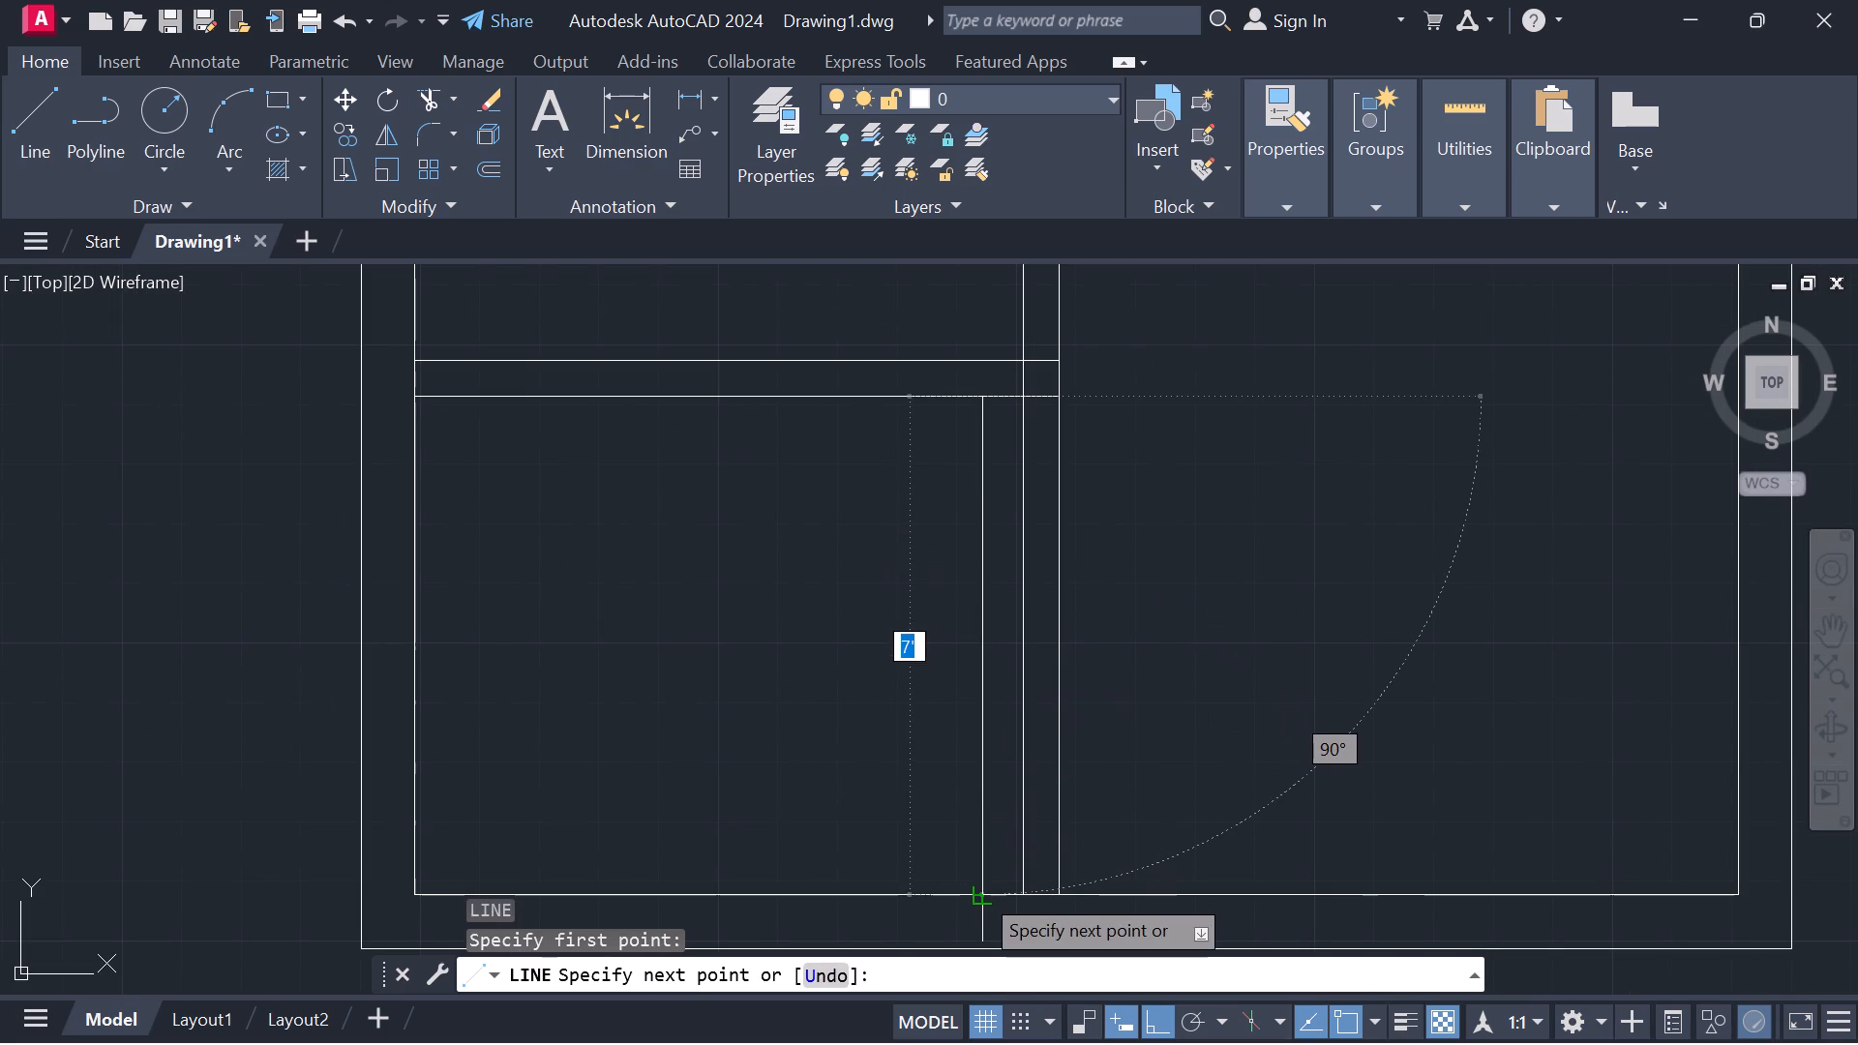
pyautogui.click(974, 888)
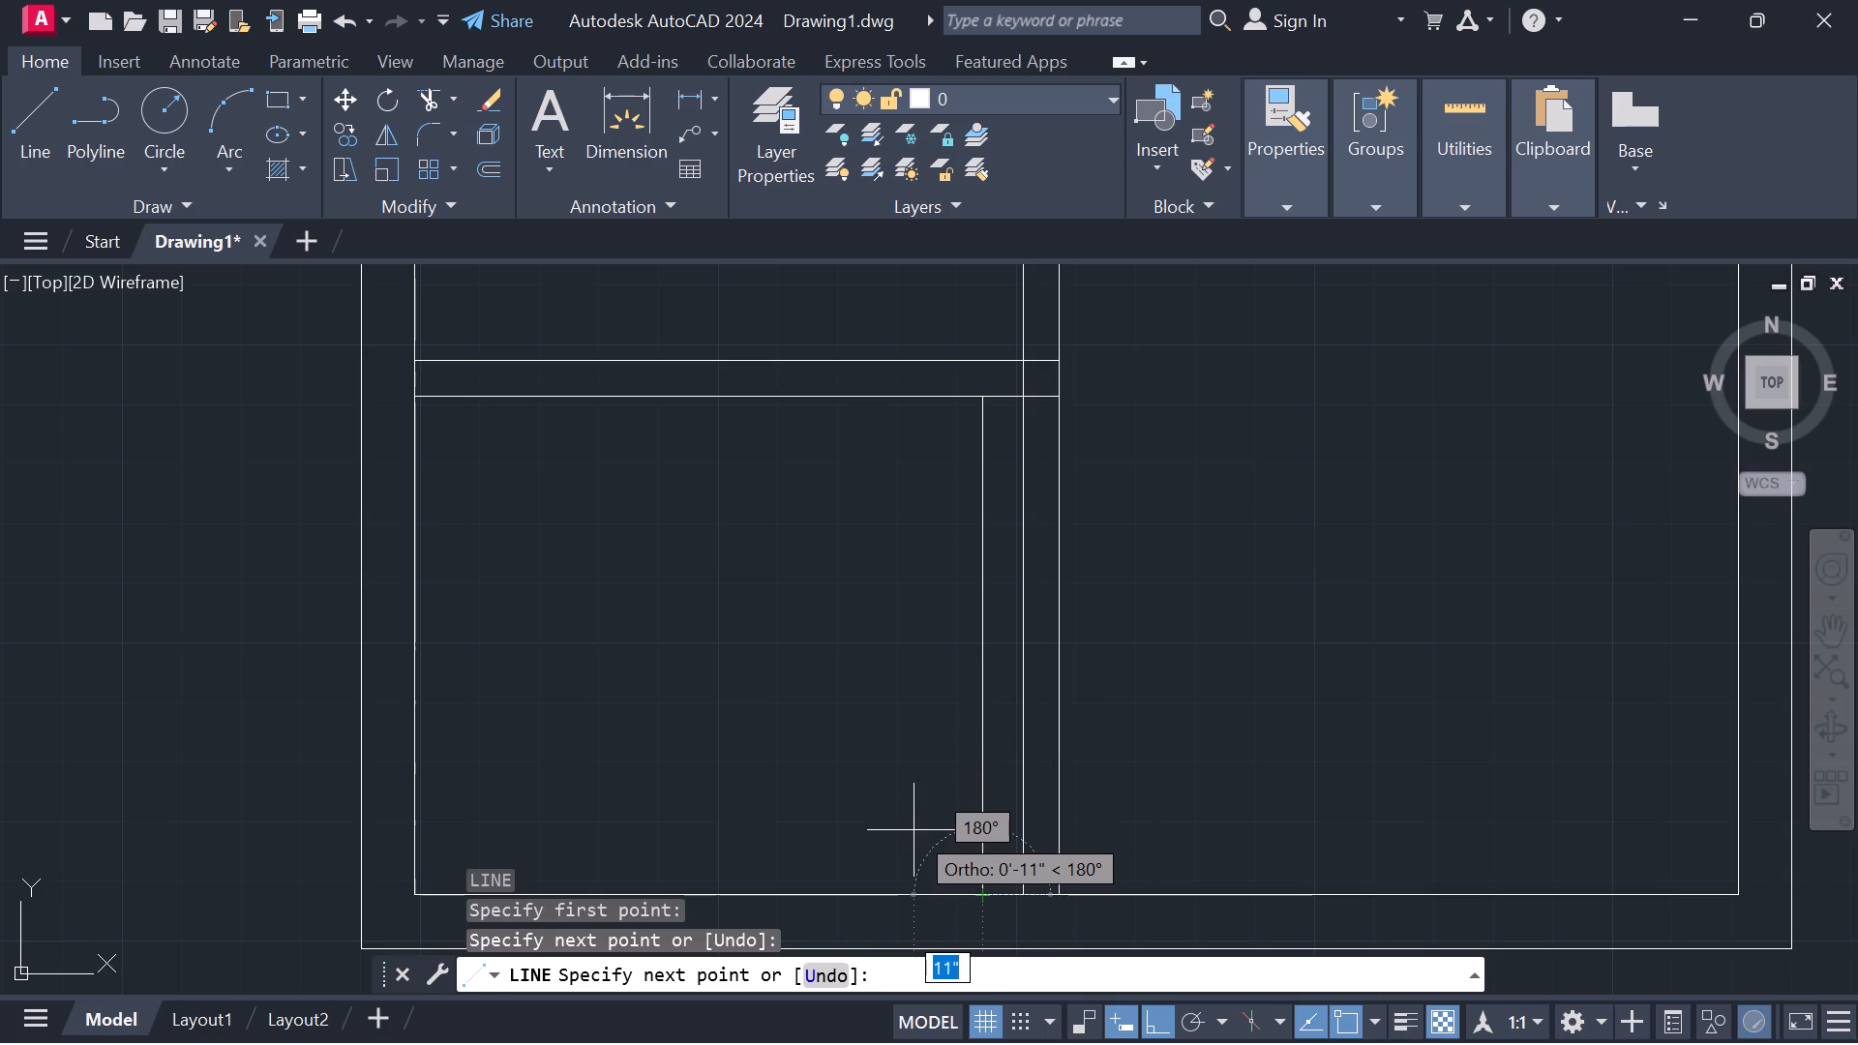
# Continue the line leftward in a zigzag of 9" treads, adding four more full-height vertical lines between the partition and the bottom inner wall.
pyautogui.press('9')
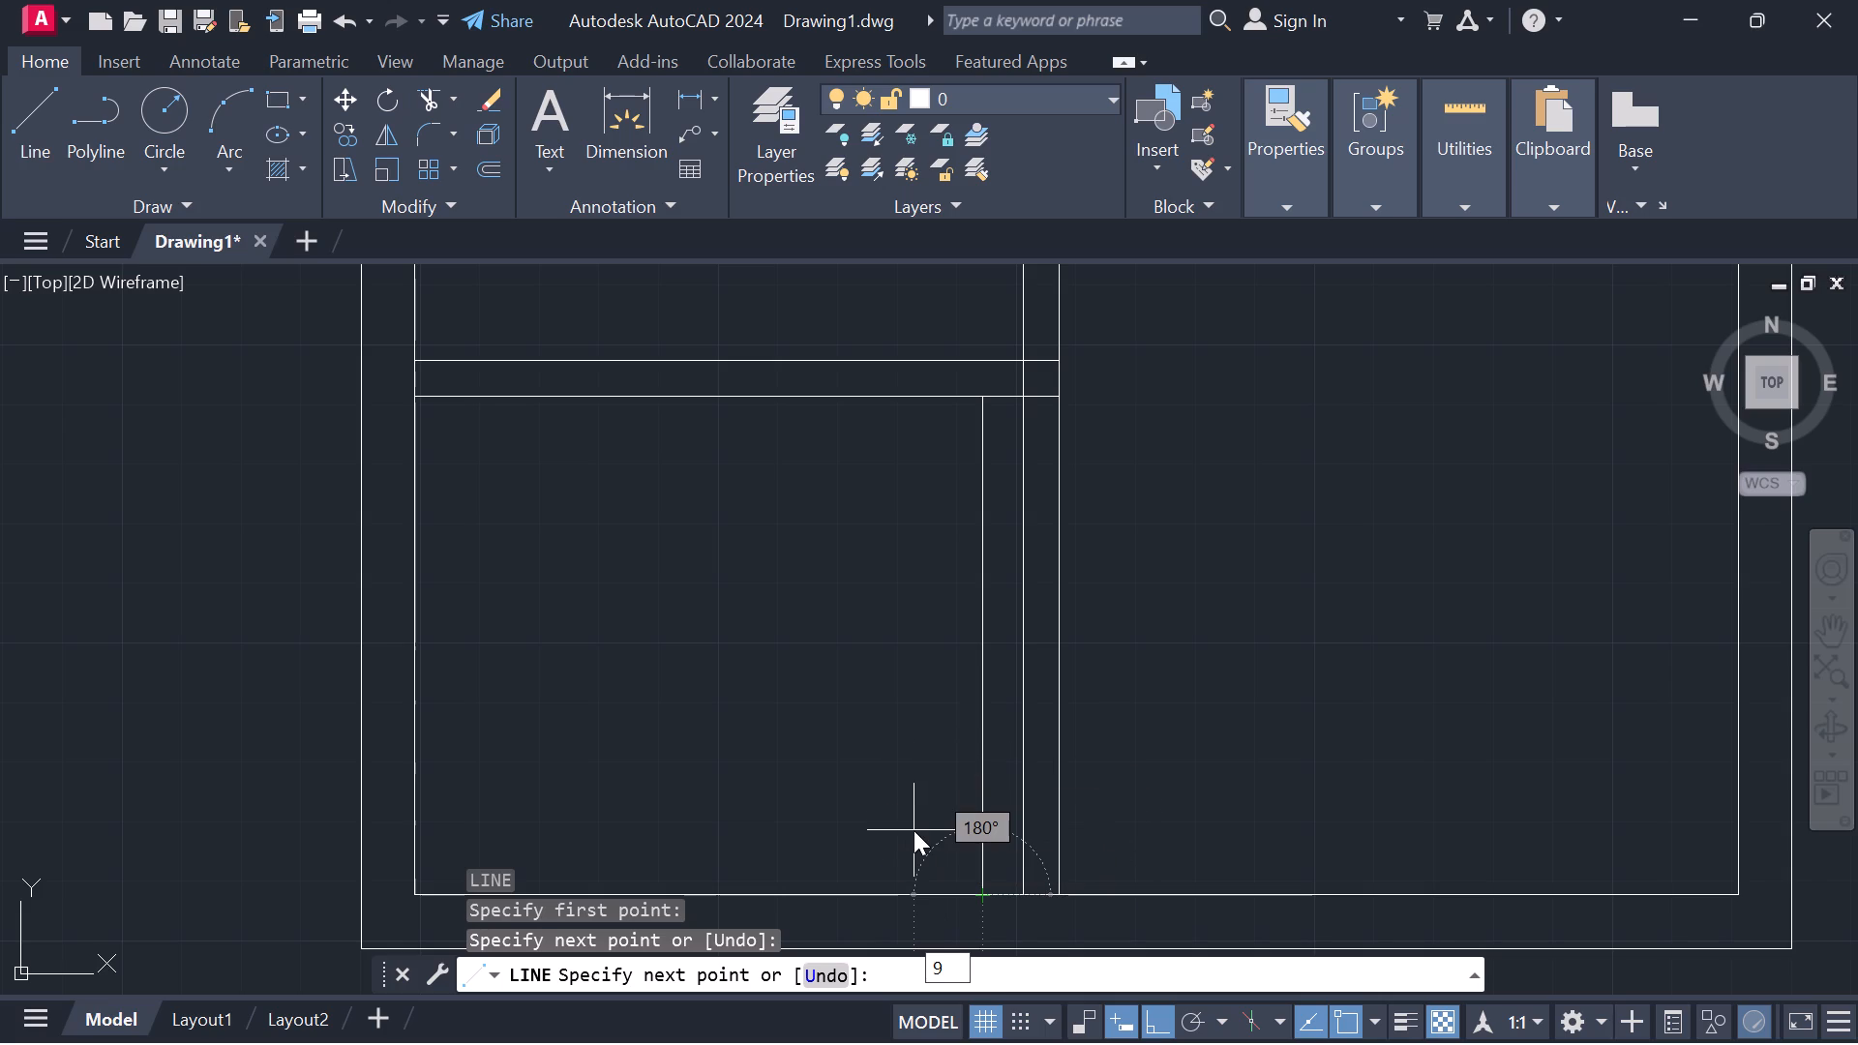
pyautogui.hotkey('shift', '"')
pyautogui.press('Return')
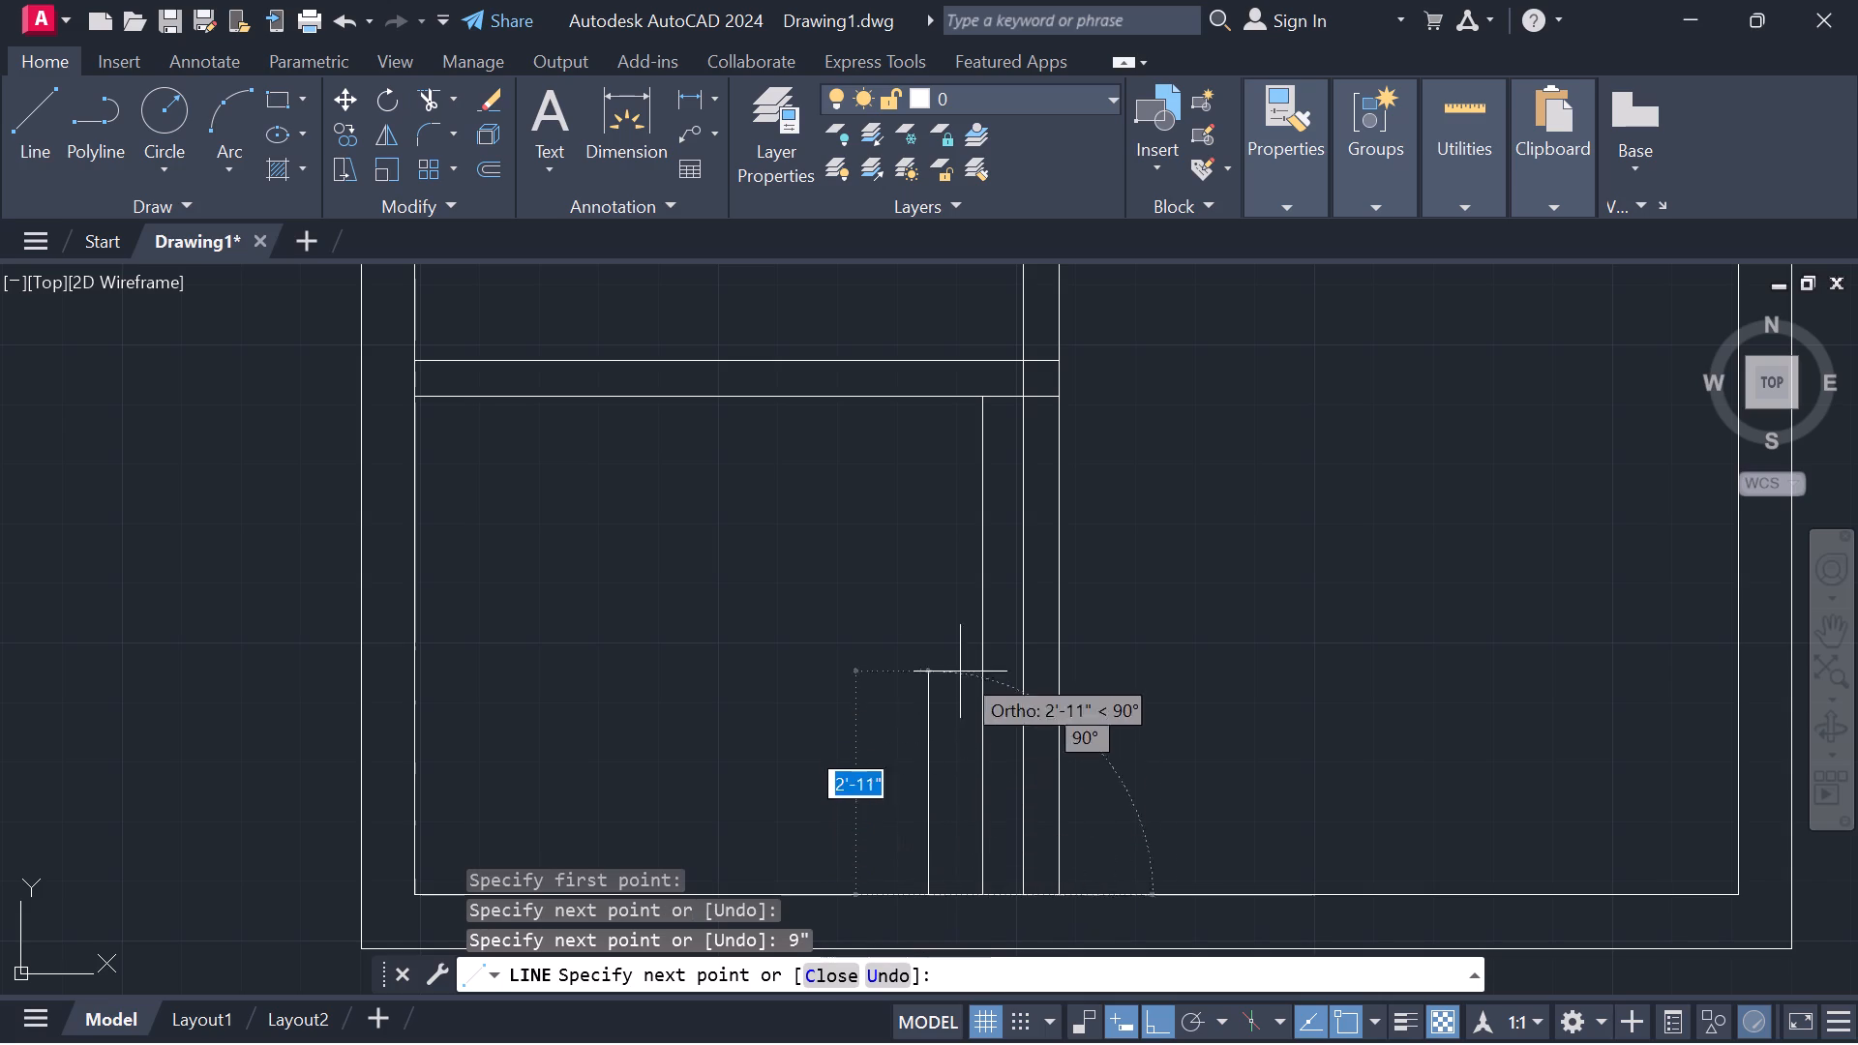
pyautogui.click(927, 397)
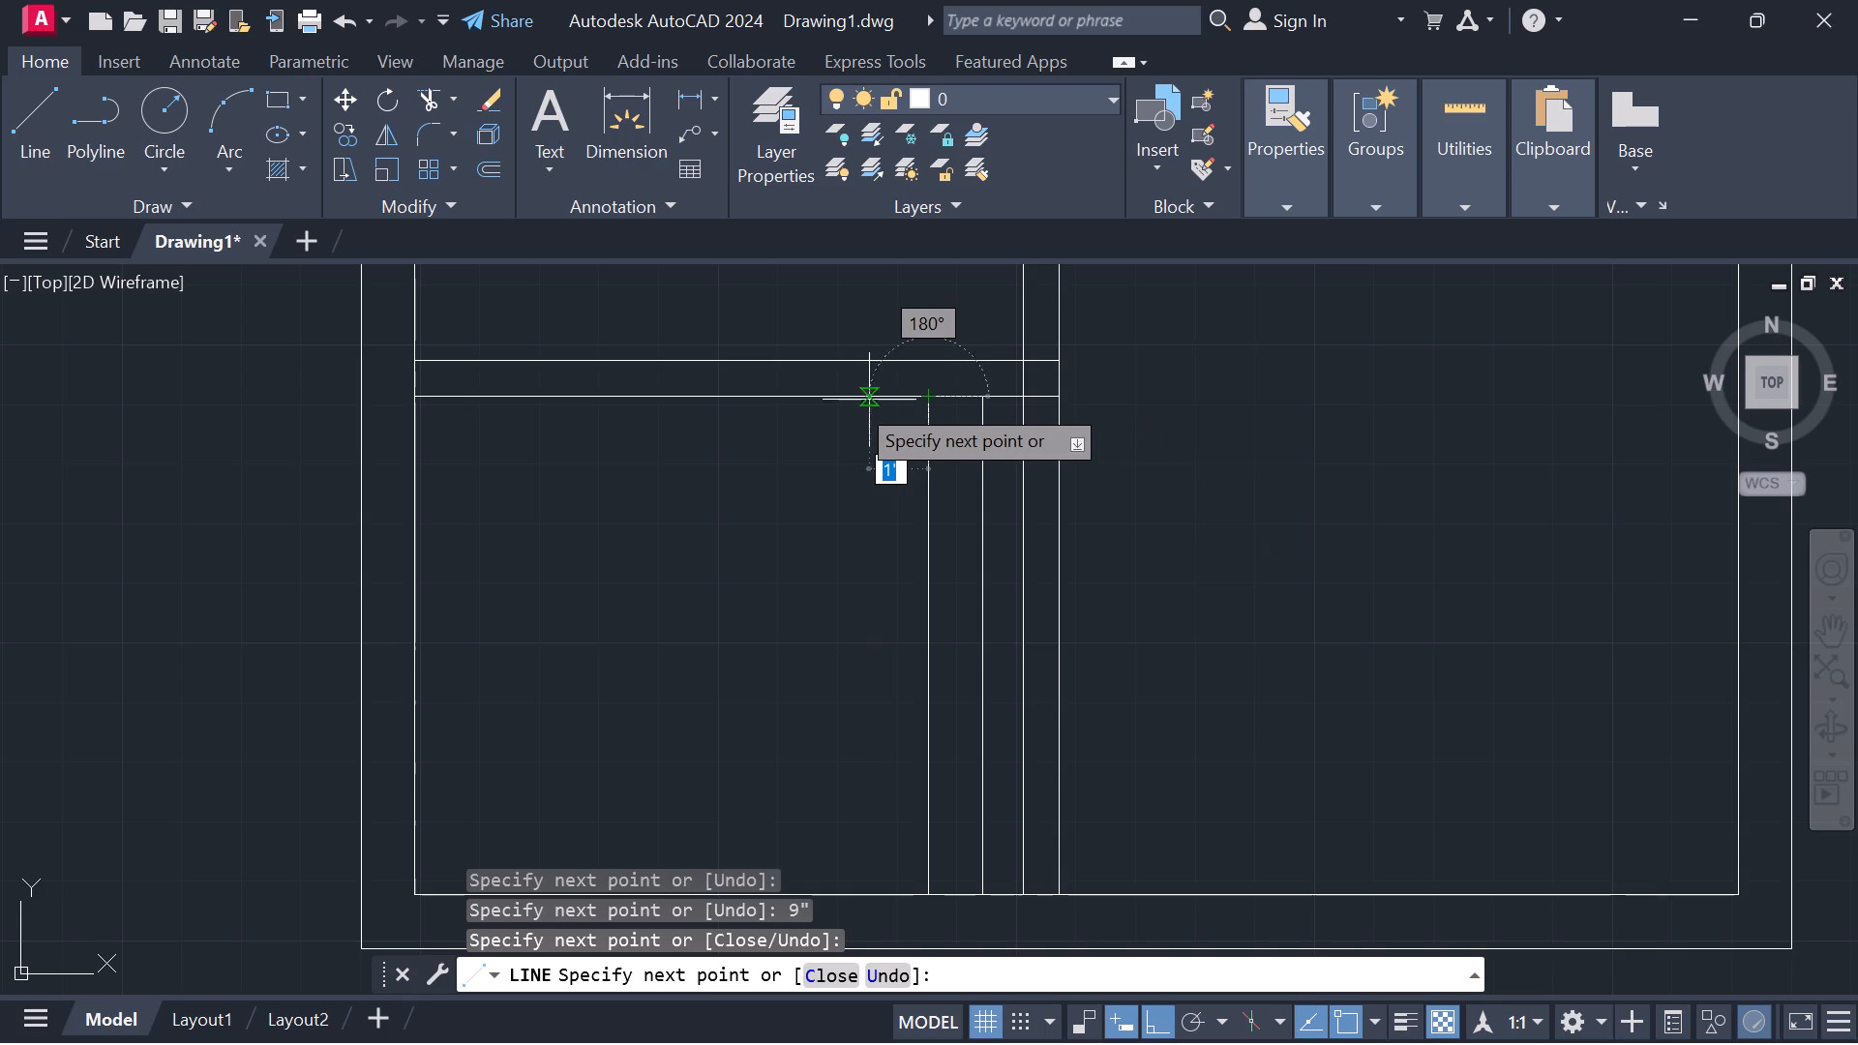
pyautogui.write('9"')
pyautogui.press('Return')
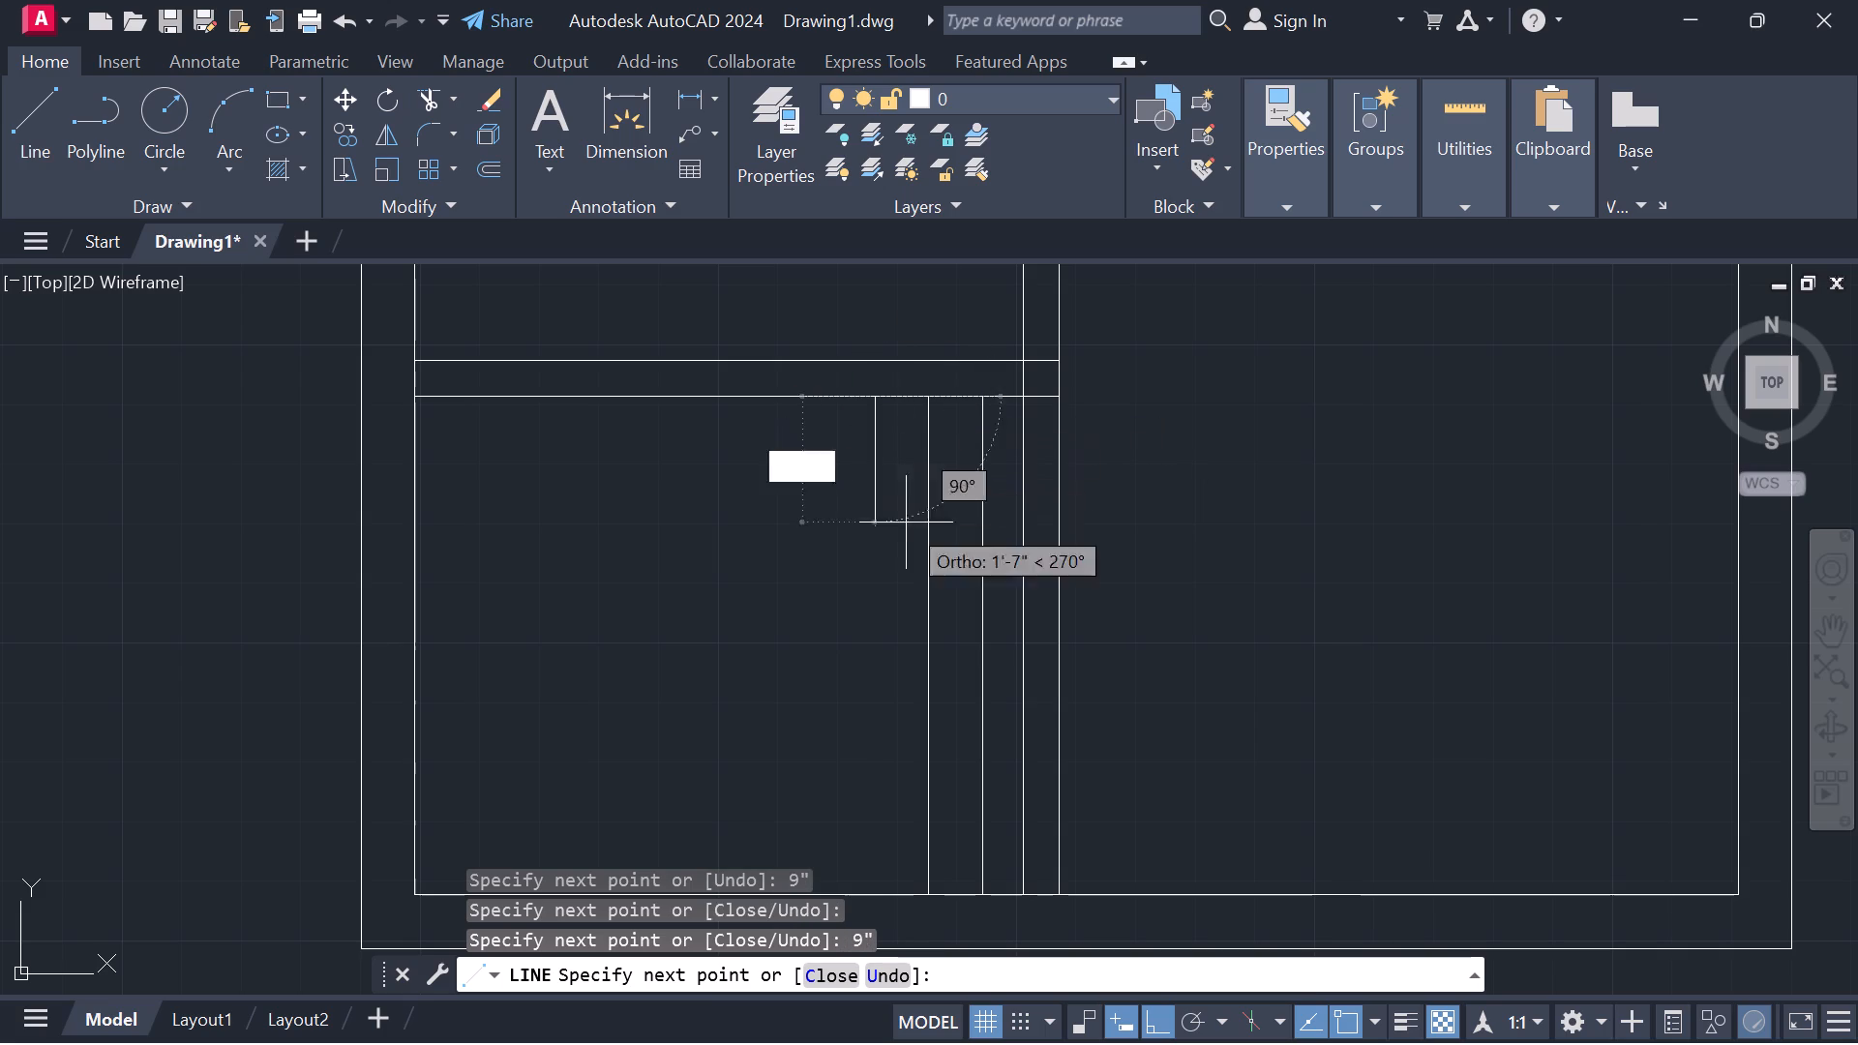
pyautogui.click(876, 892)
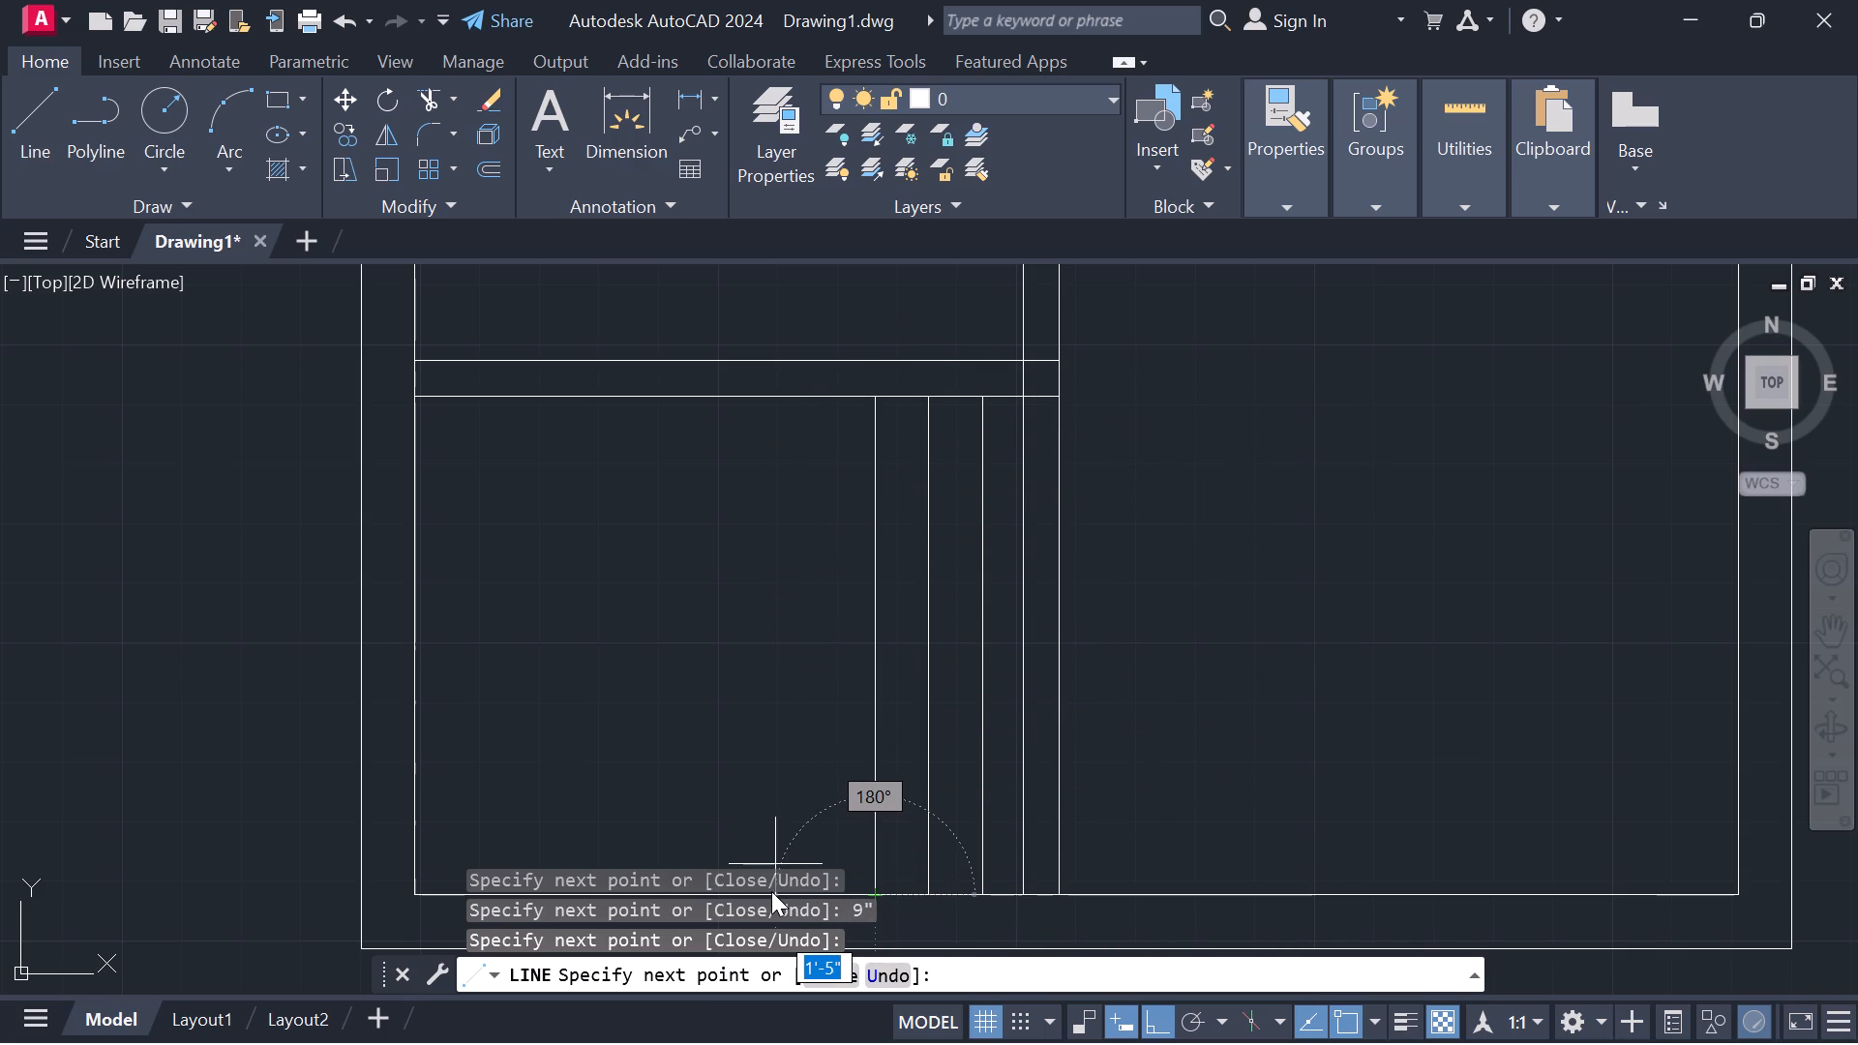
pyautogui.write('9"')
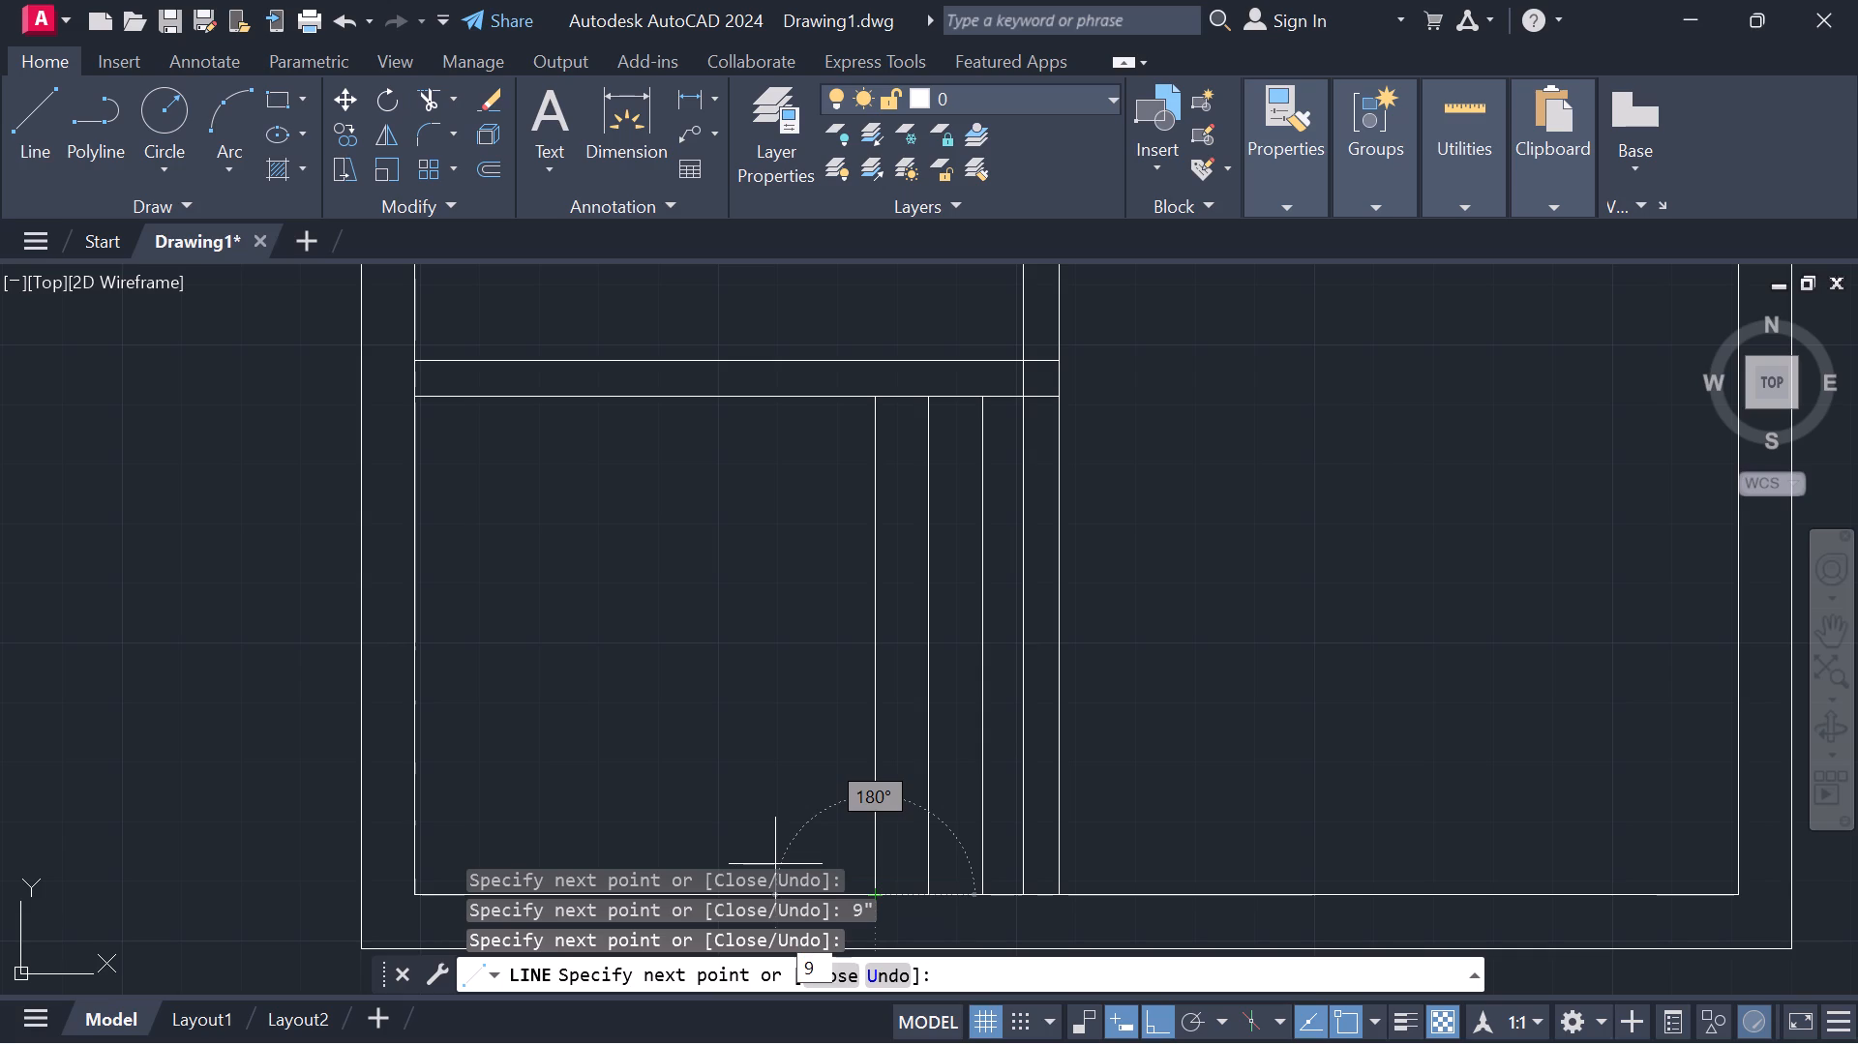
pyautogui.press('Return')
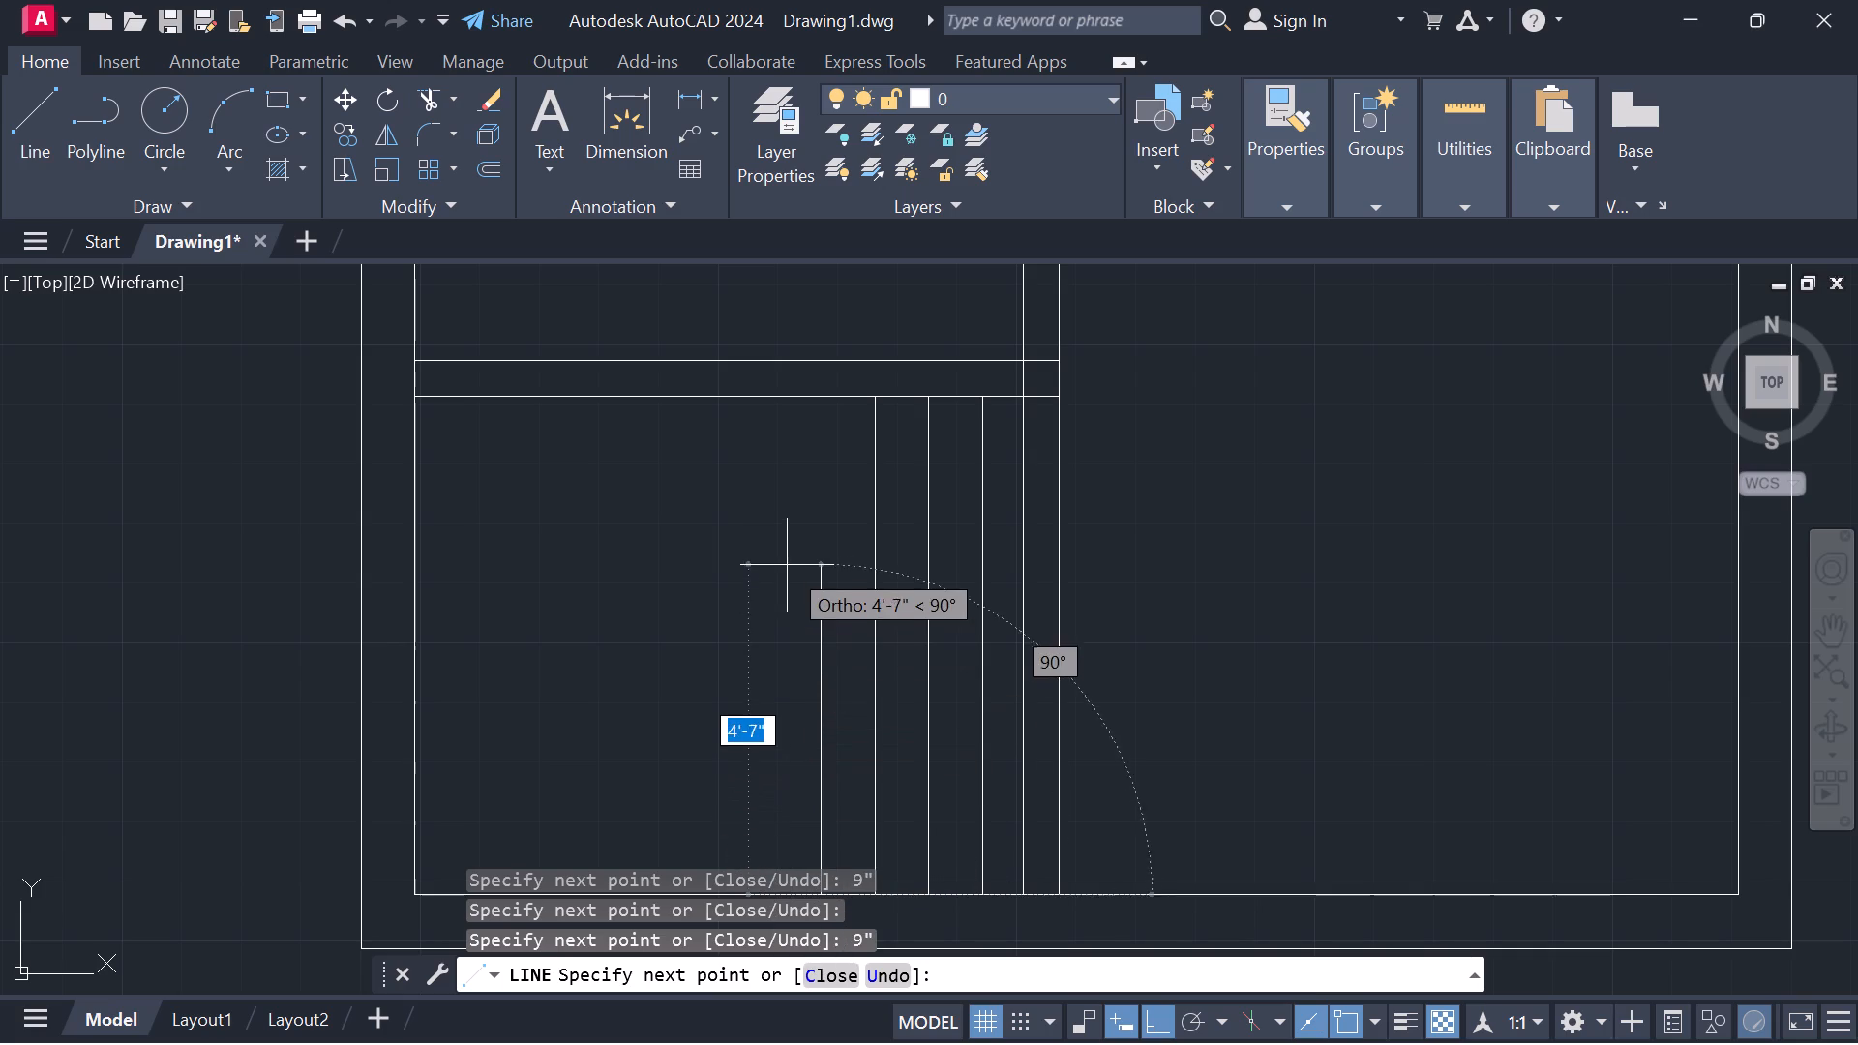
pyautogui.click(816, 393)
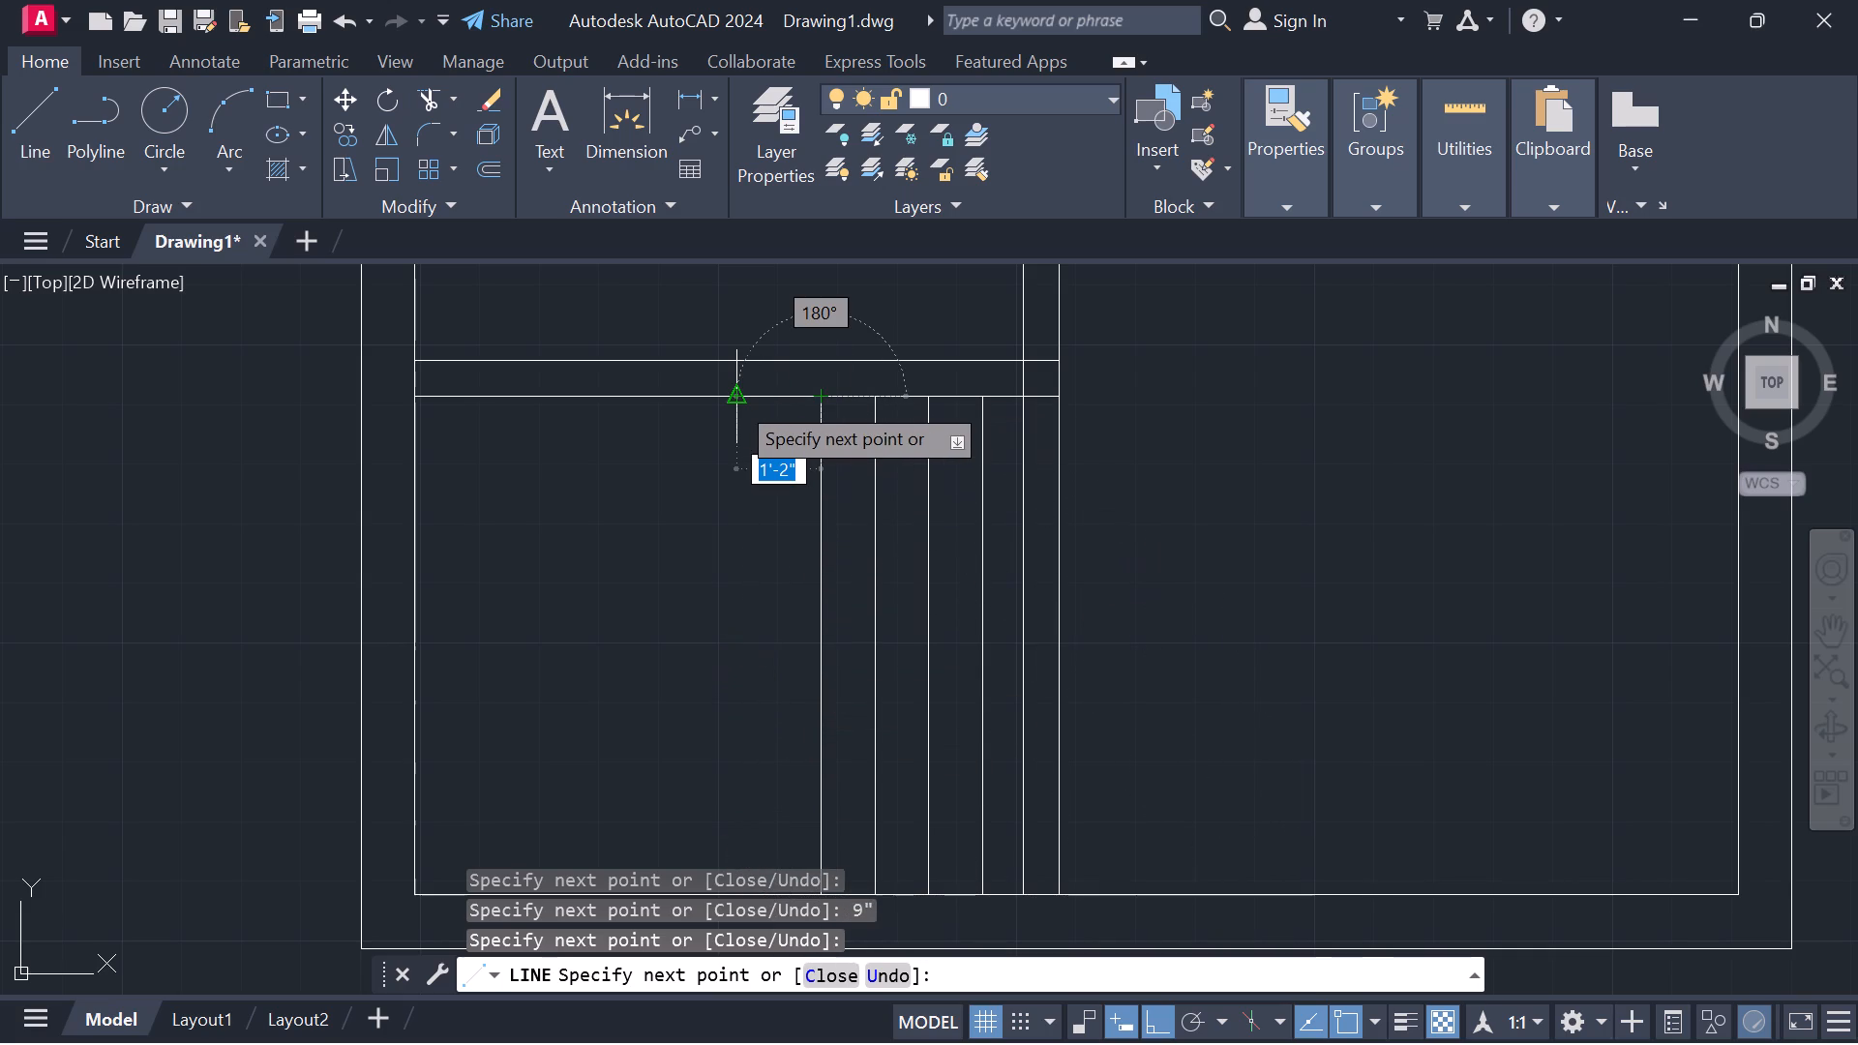
pyautogui.write('9"')
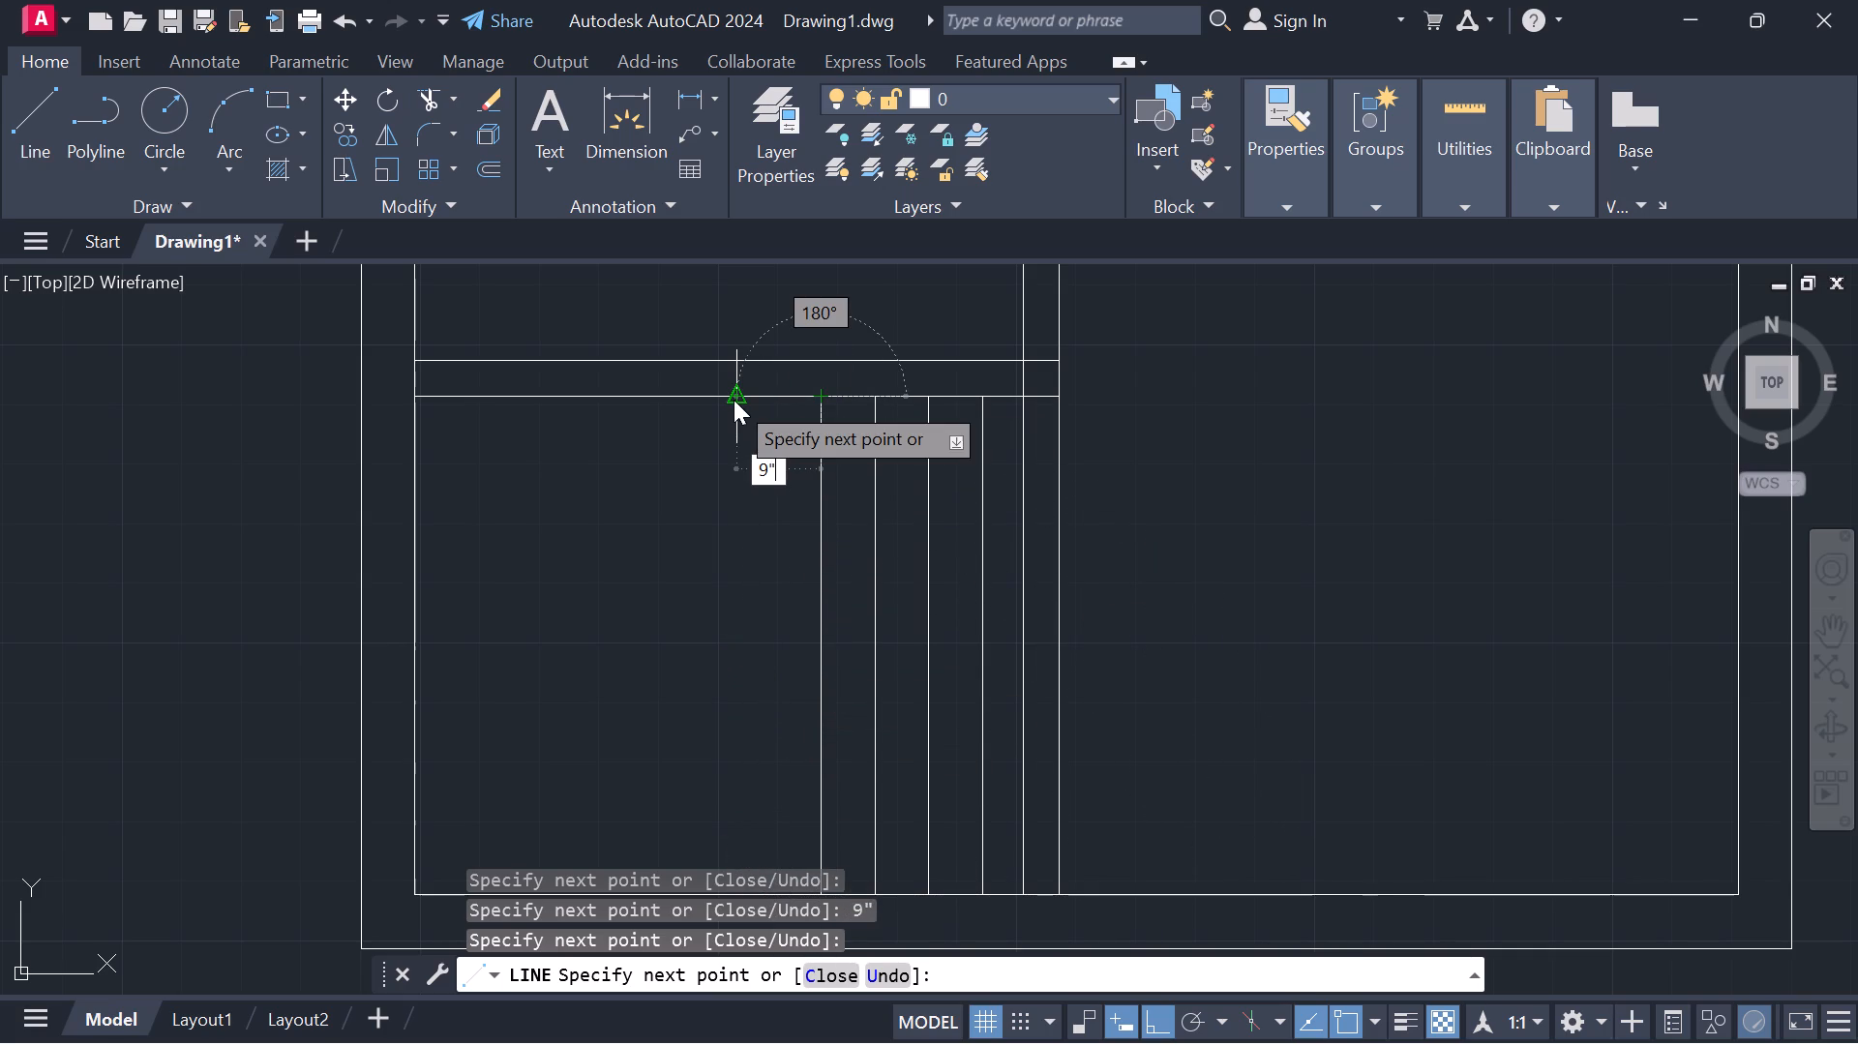
pyautogui.press('Return')
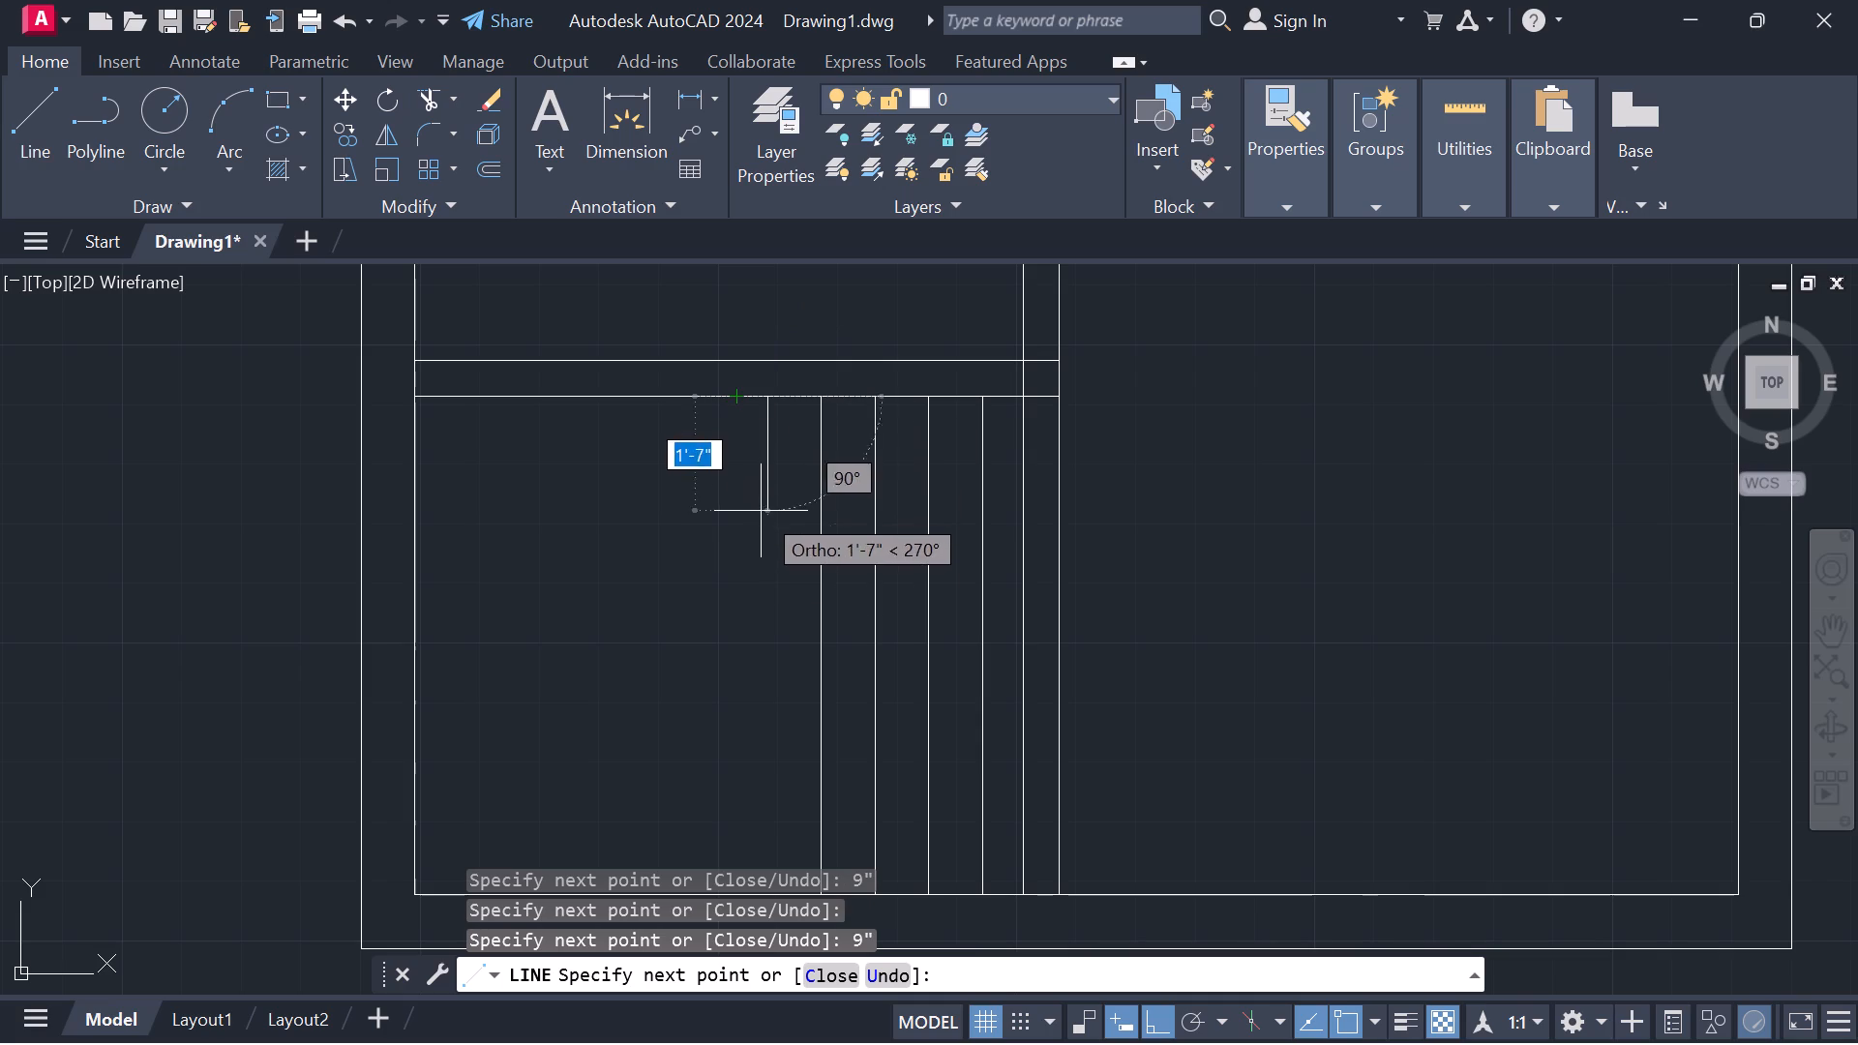
pyautogui.click(779, 894)
# Add two more full-height tread lines at 9" spacing to the left, finishing the zigzag at the bottom inner wall.
pyautogui.moveTo(783, 882); pyautogui.dragTo(808, 603, button='middle')
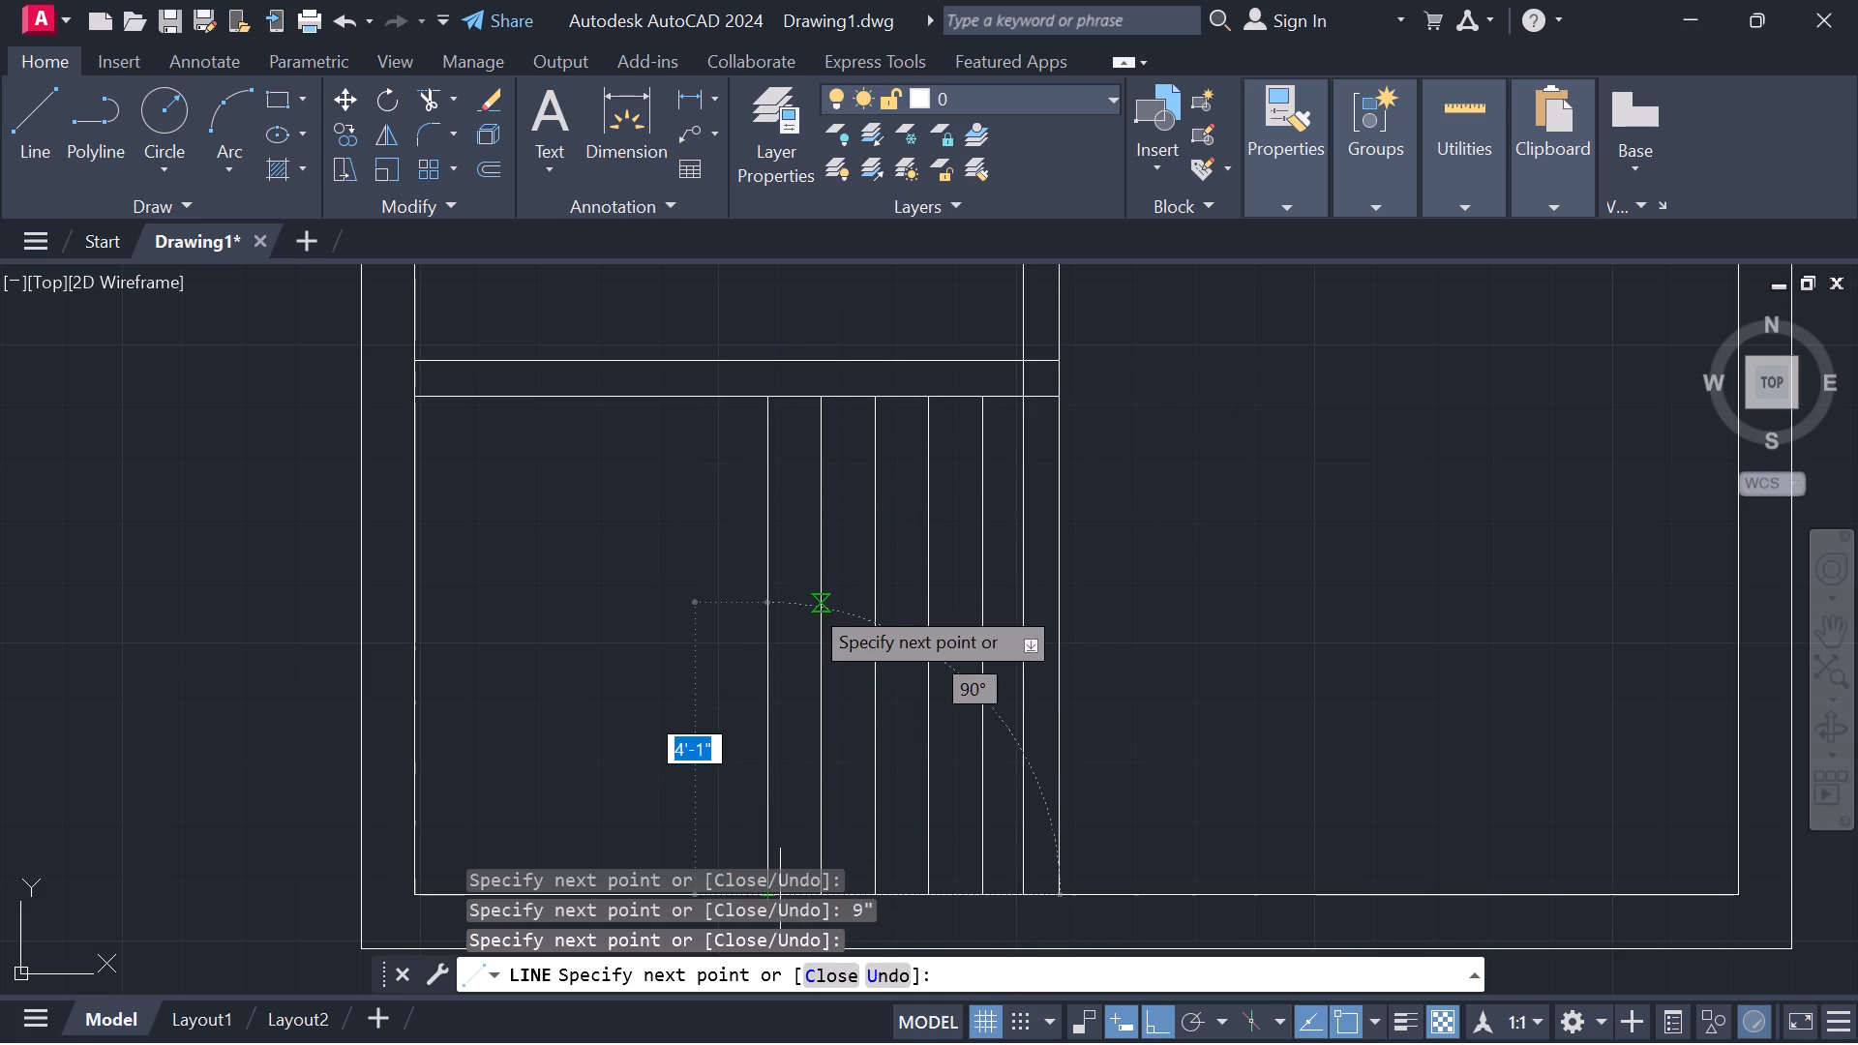
pyautogui.moveTo(808, 603); pyautogui.dragTo(807, 405, button='middle')
pyautogui.moveTo(780, 474); pyautogui.dragTo(787, 519, button='middle')
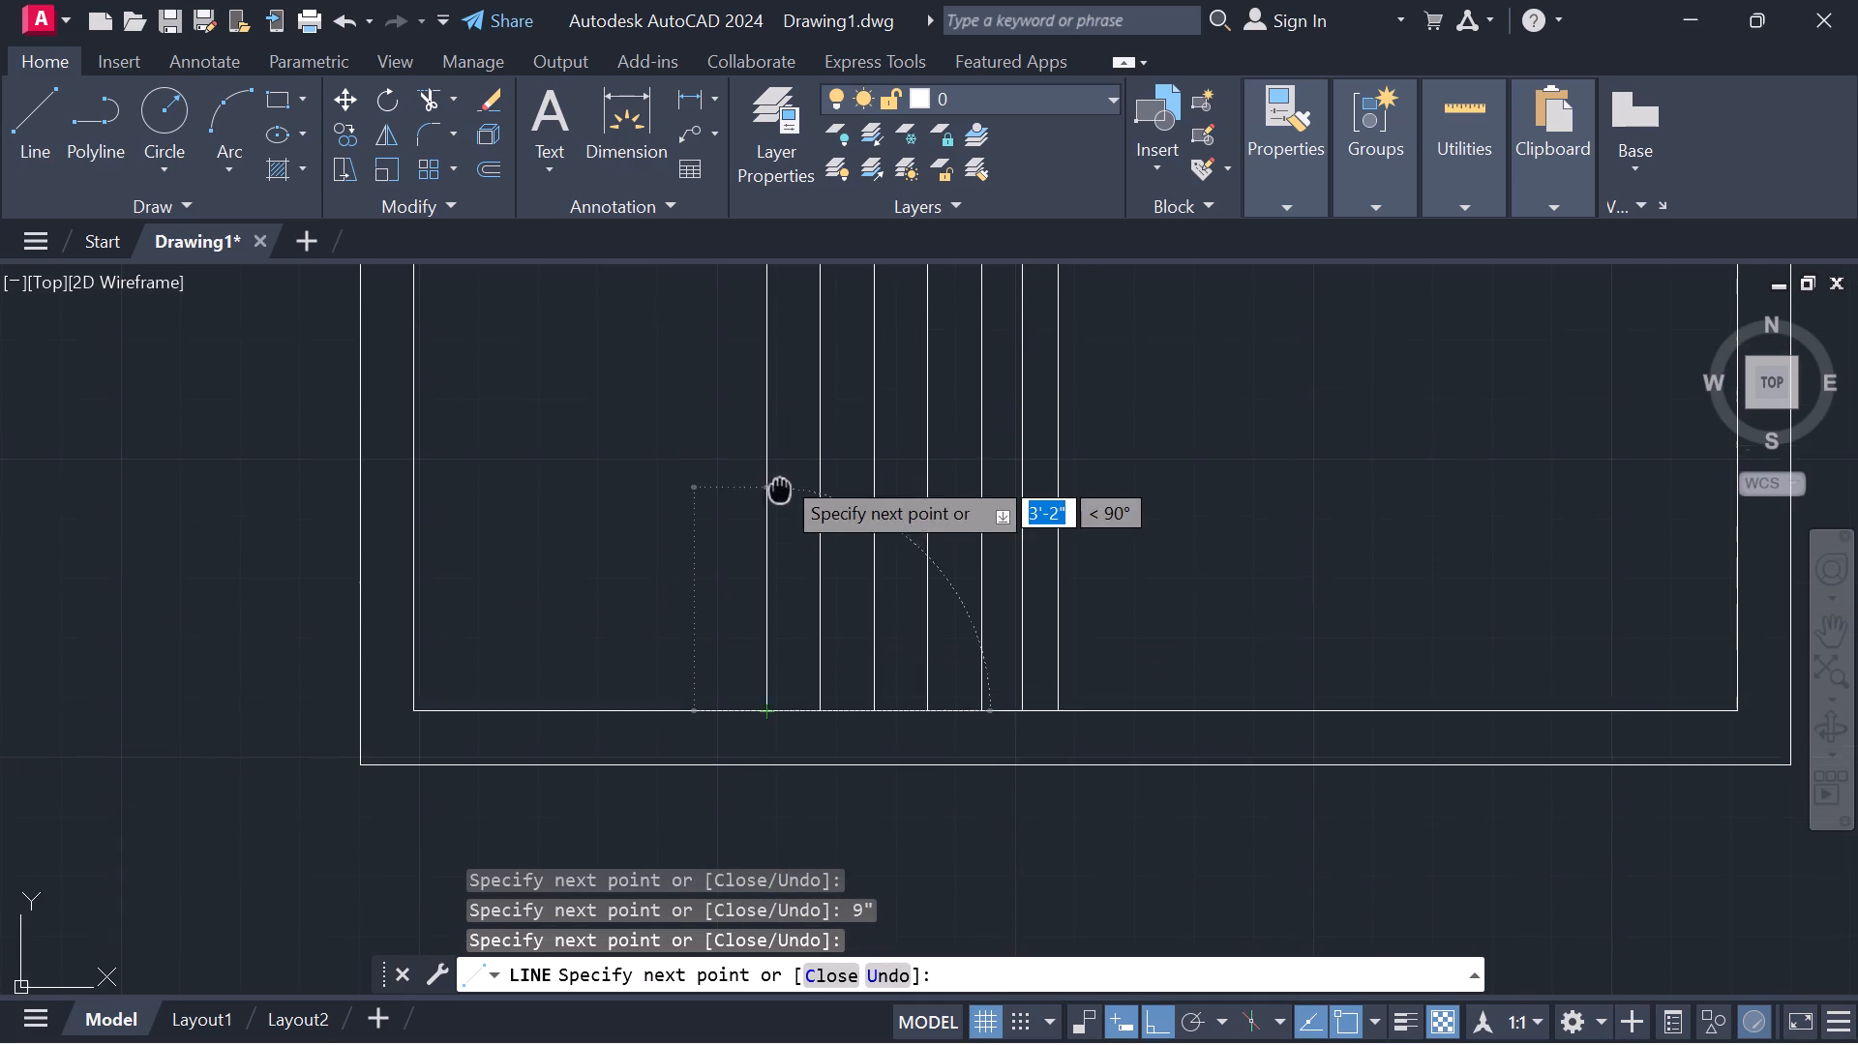
pyautogui.moveTo(787, 519); pyautogui.dragTo(806, 568, button='middle')
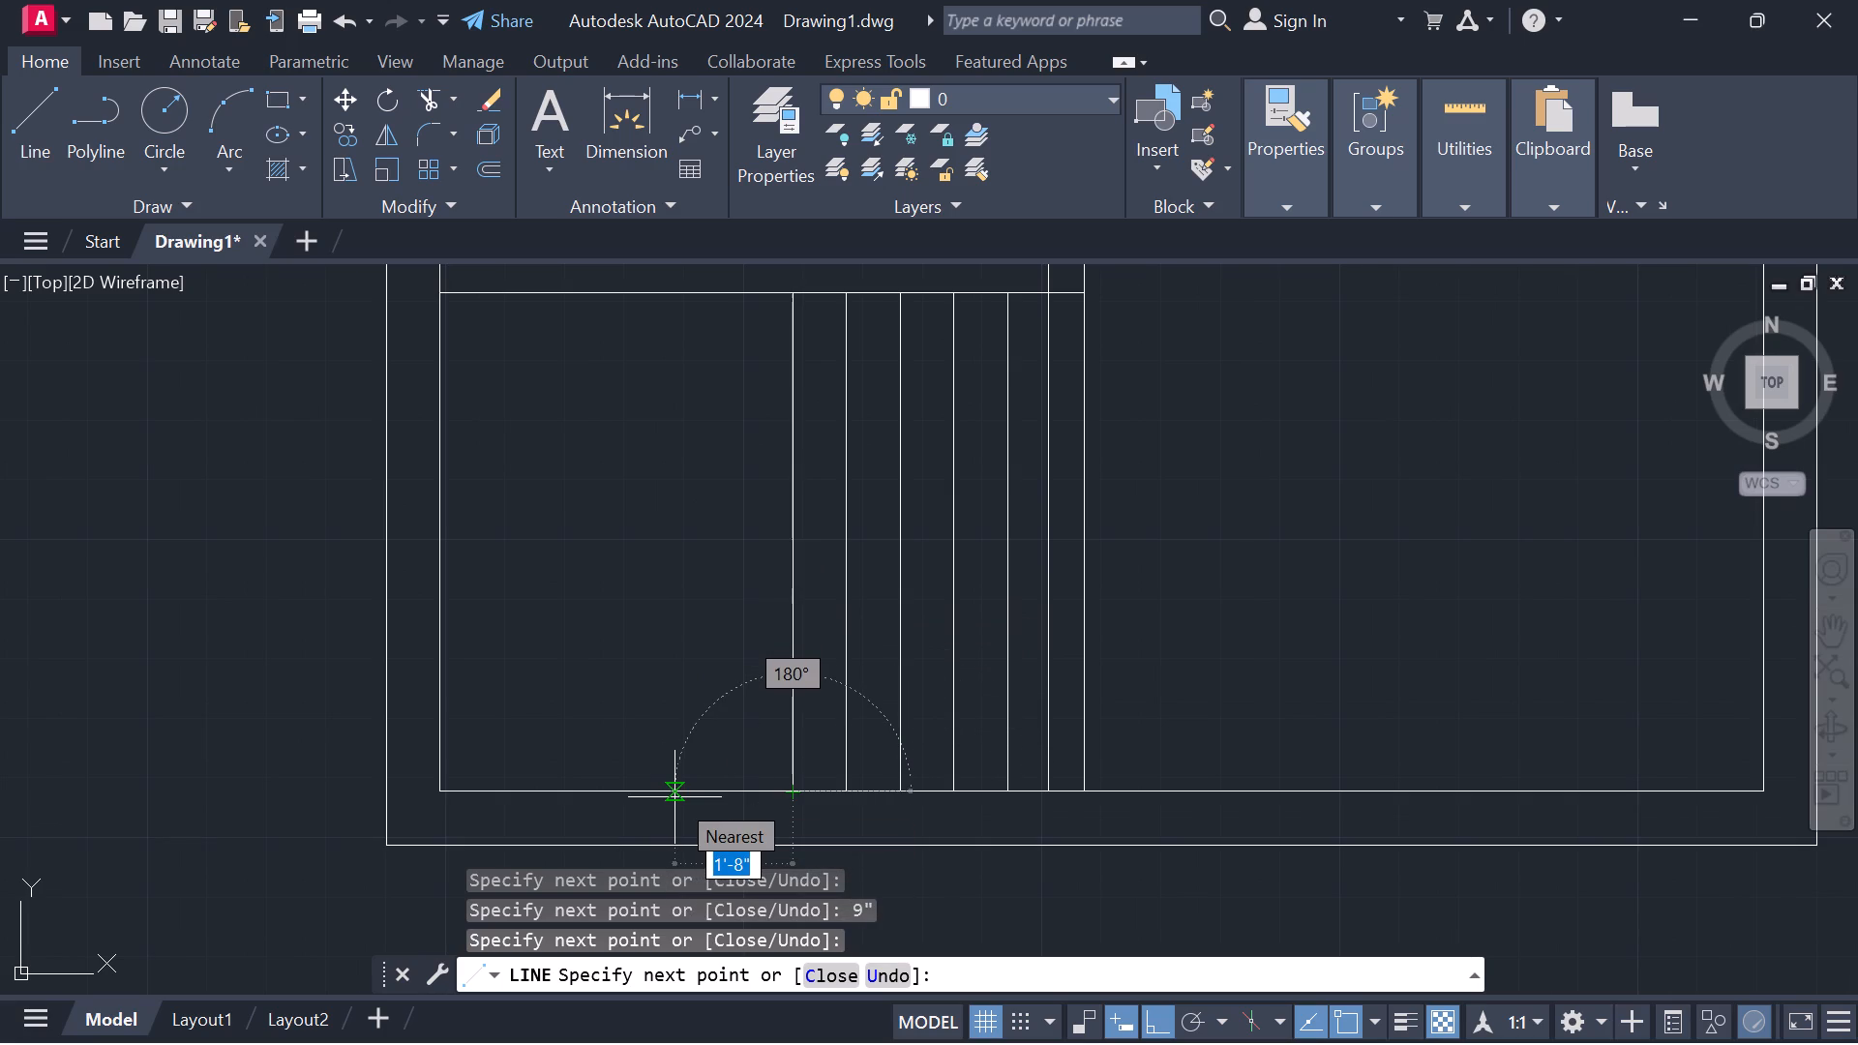
pyautogui.write('9"')
pyautogui.press('Return')
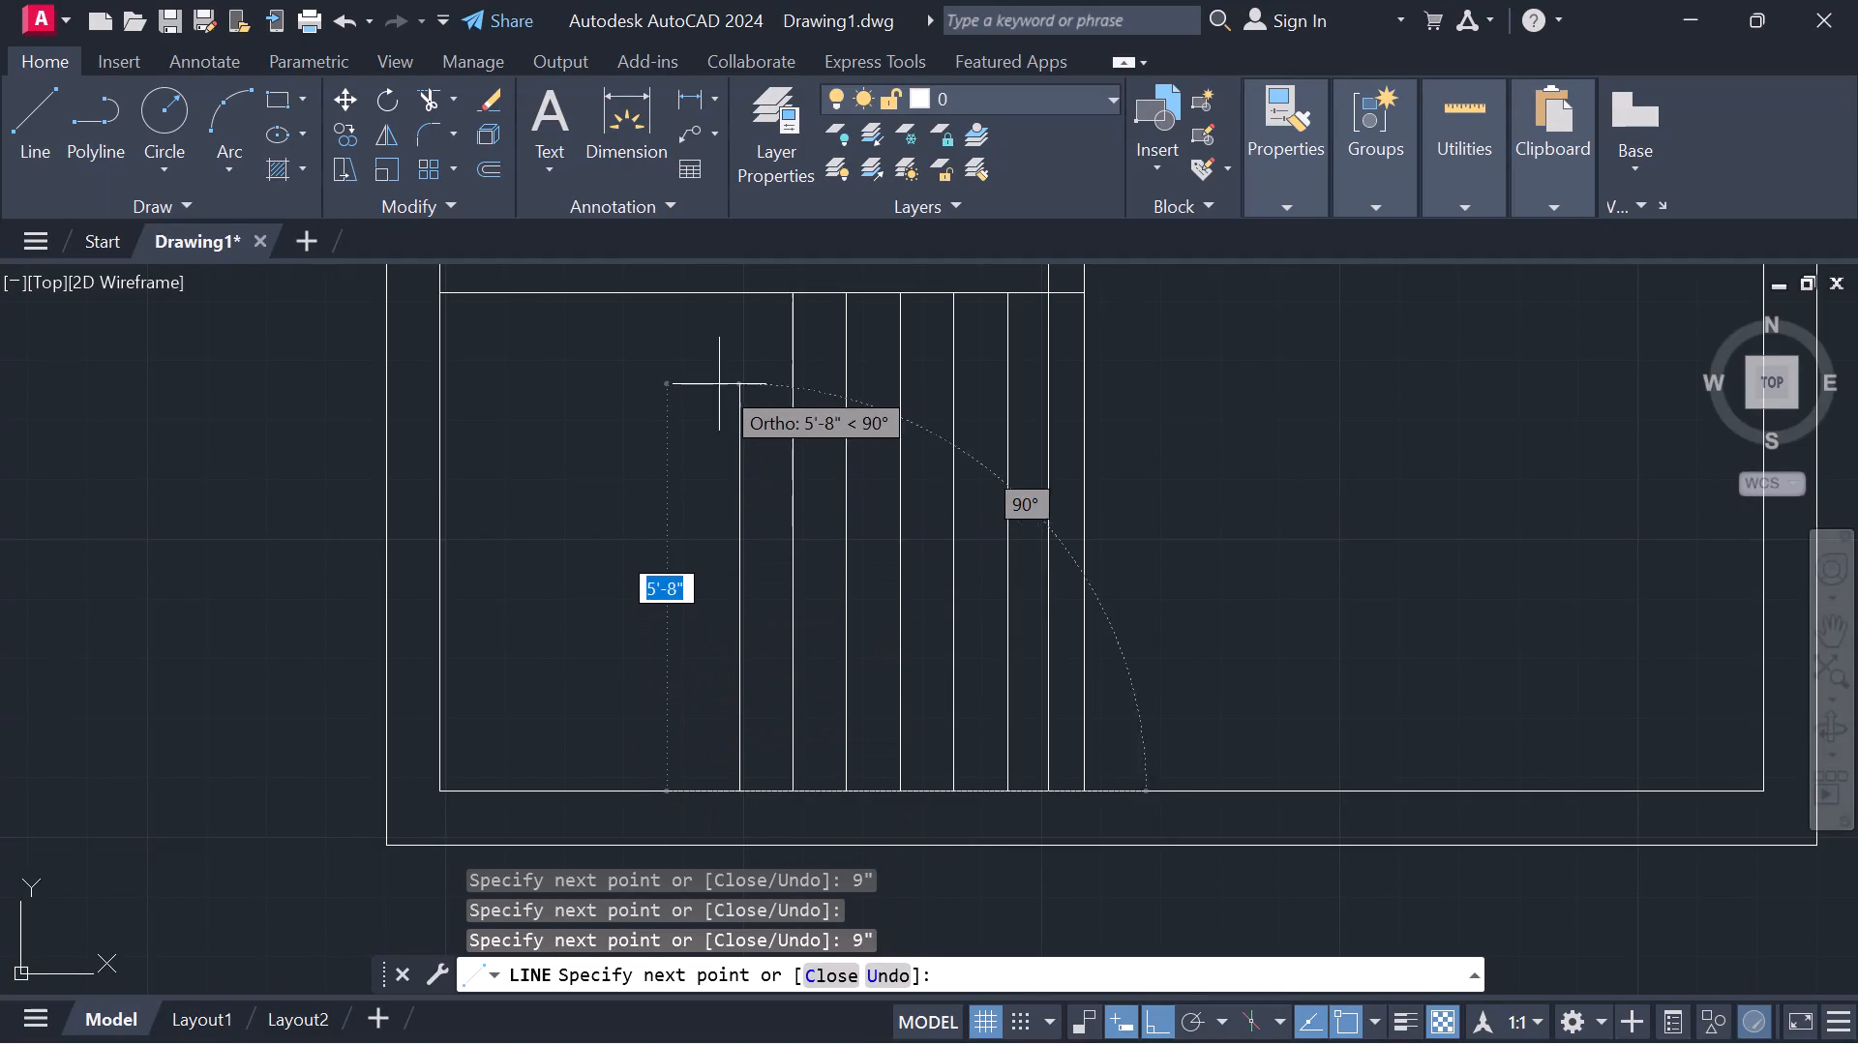
pyautogui.click(730, 299)
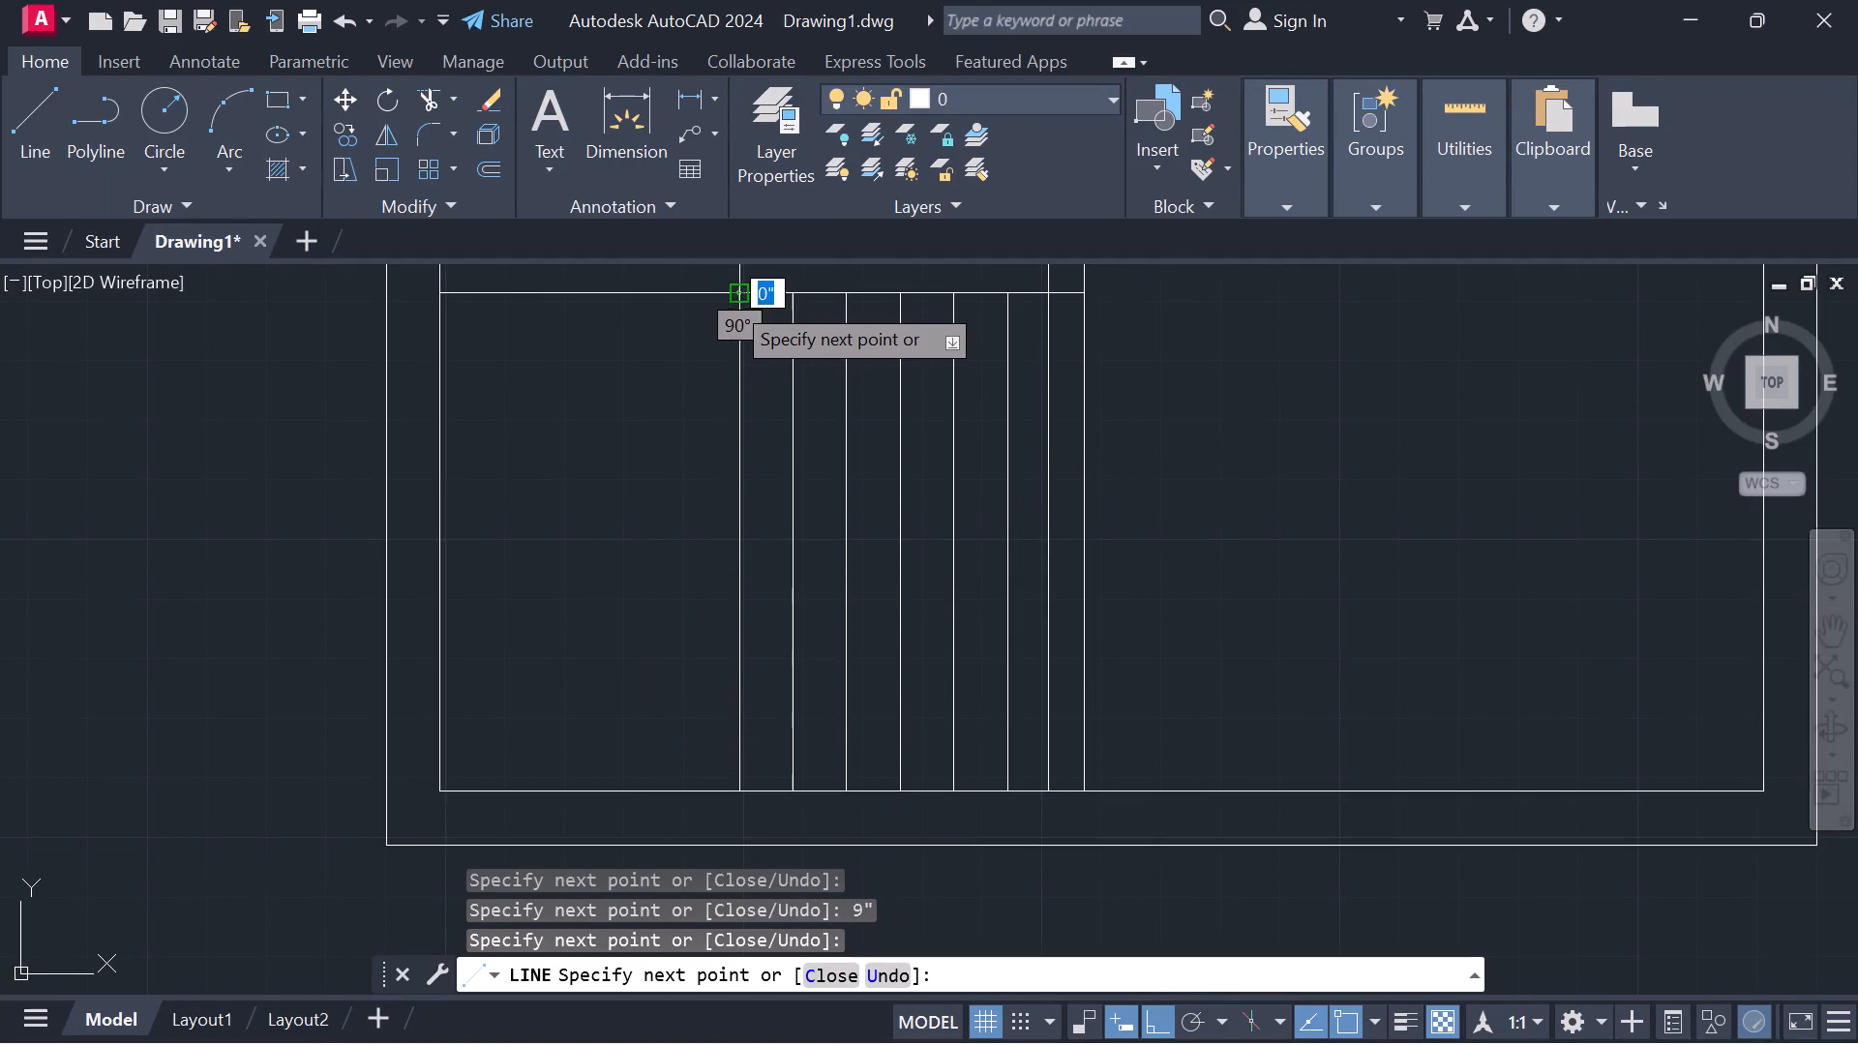
pyautogui.write('9"')
pyautogui.press('Return')
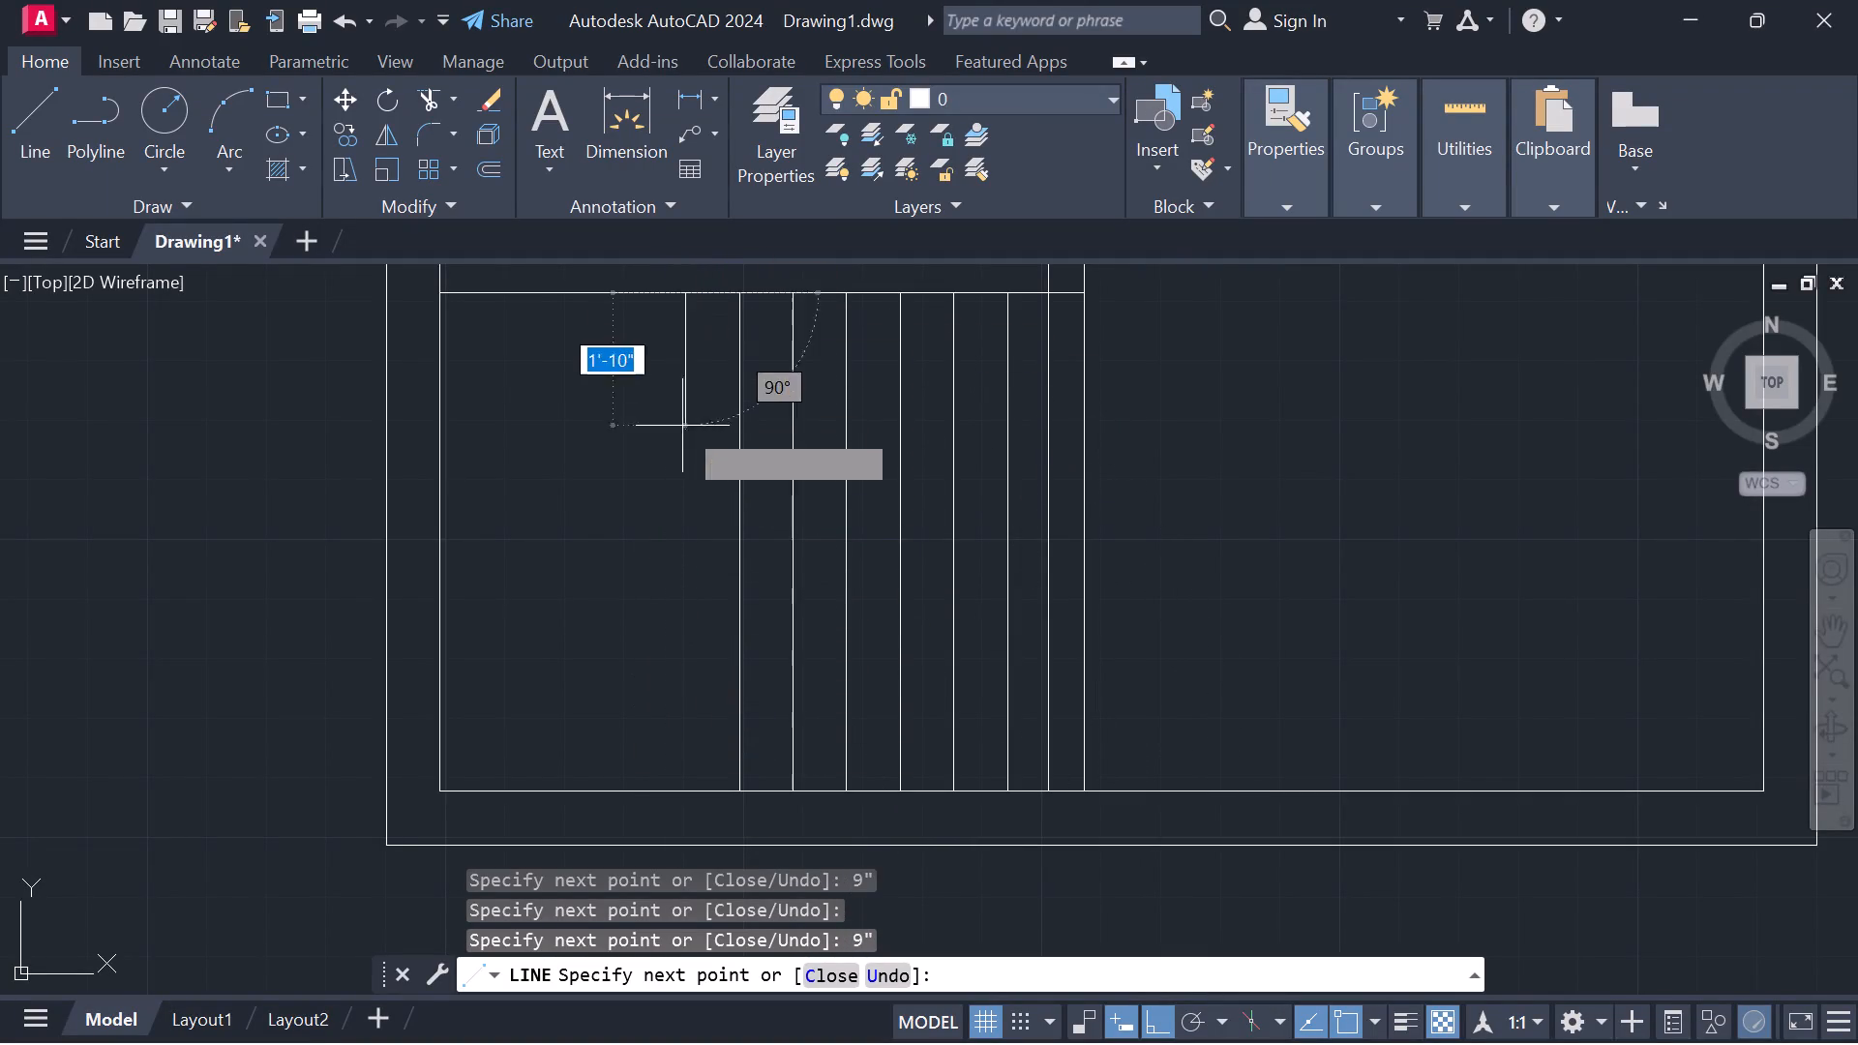
pyautogui.click(696, 781)
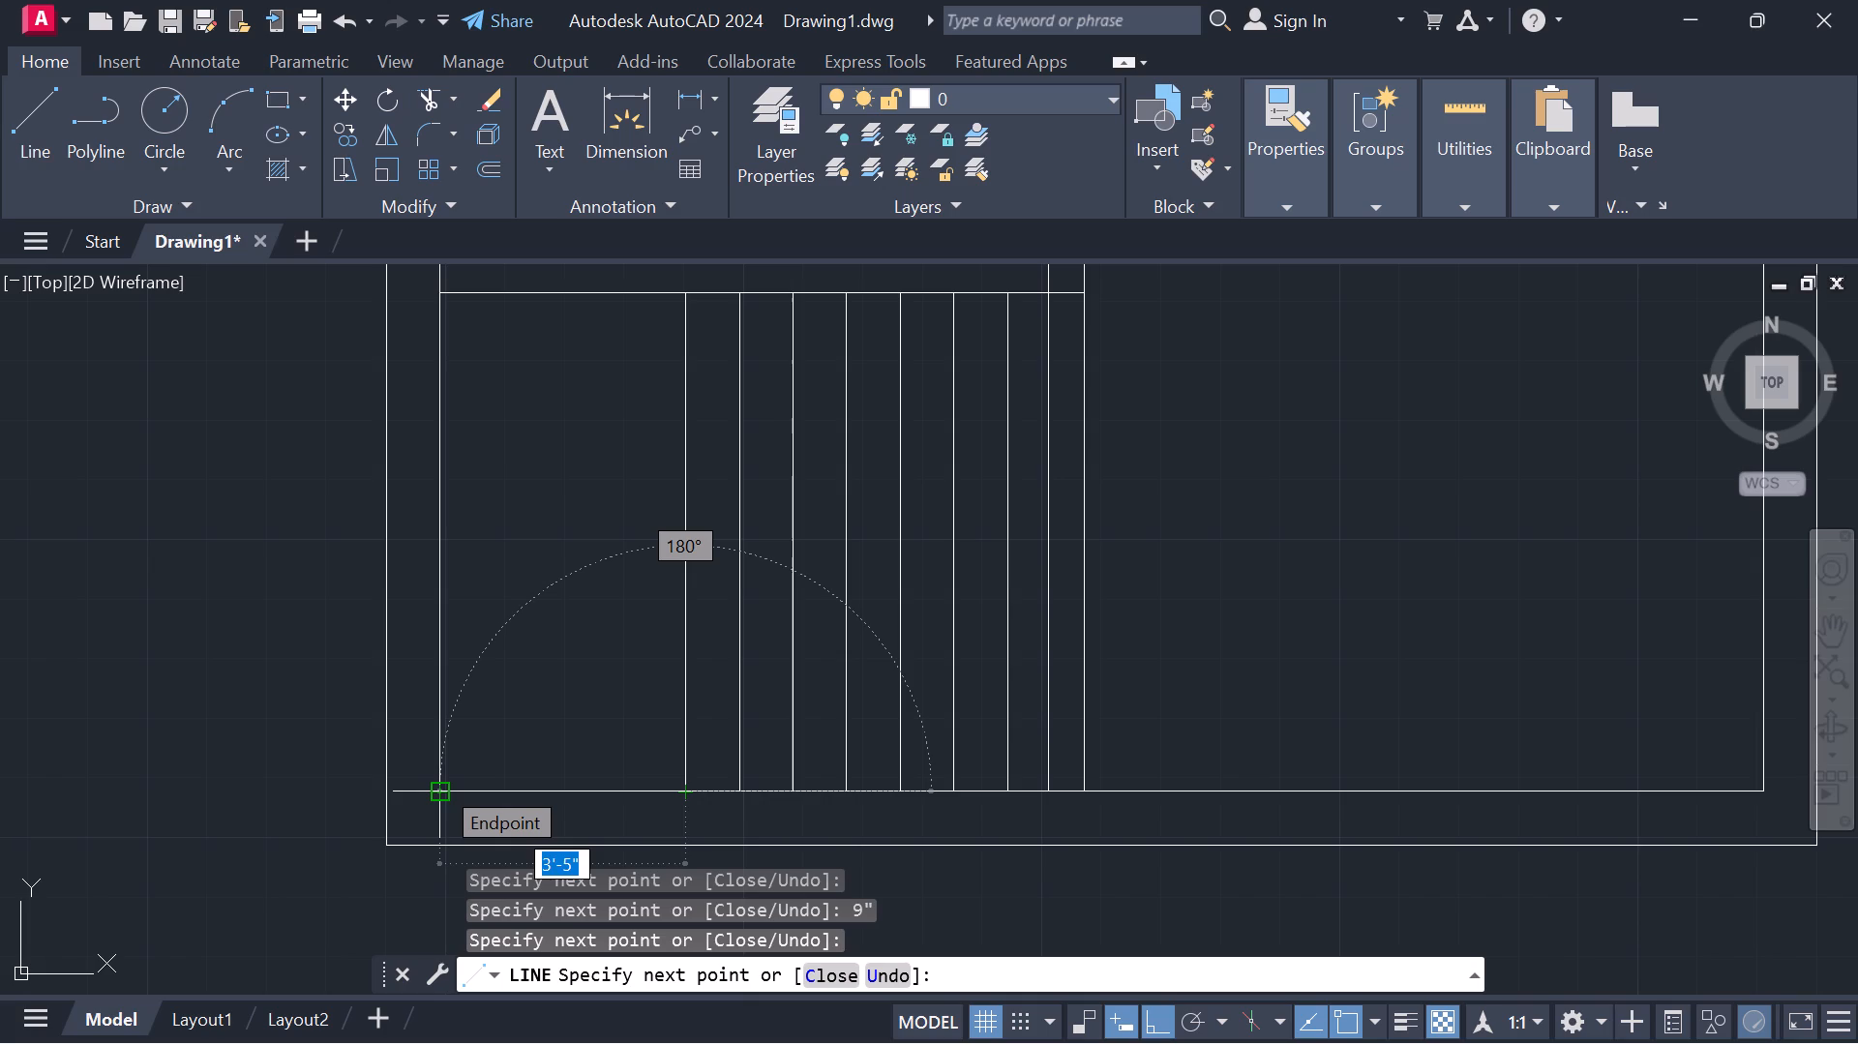
pyautogui.press('Escape')
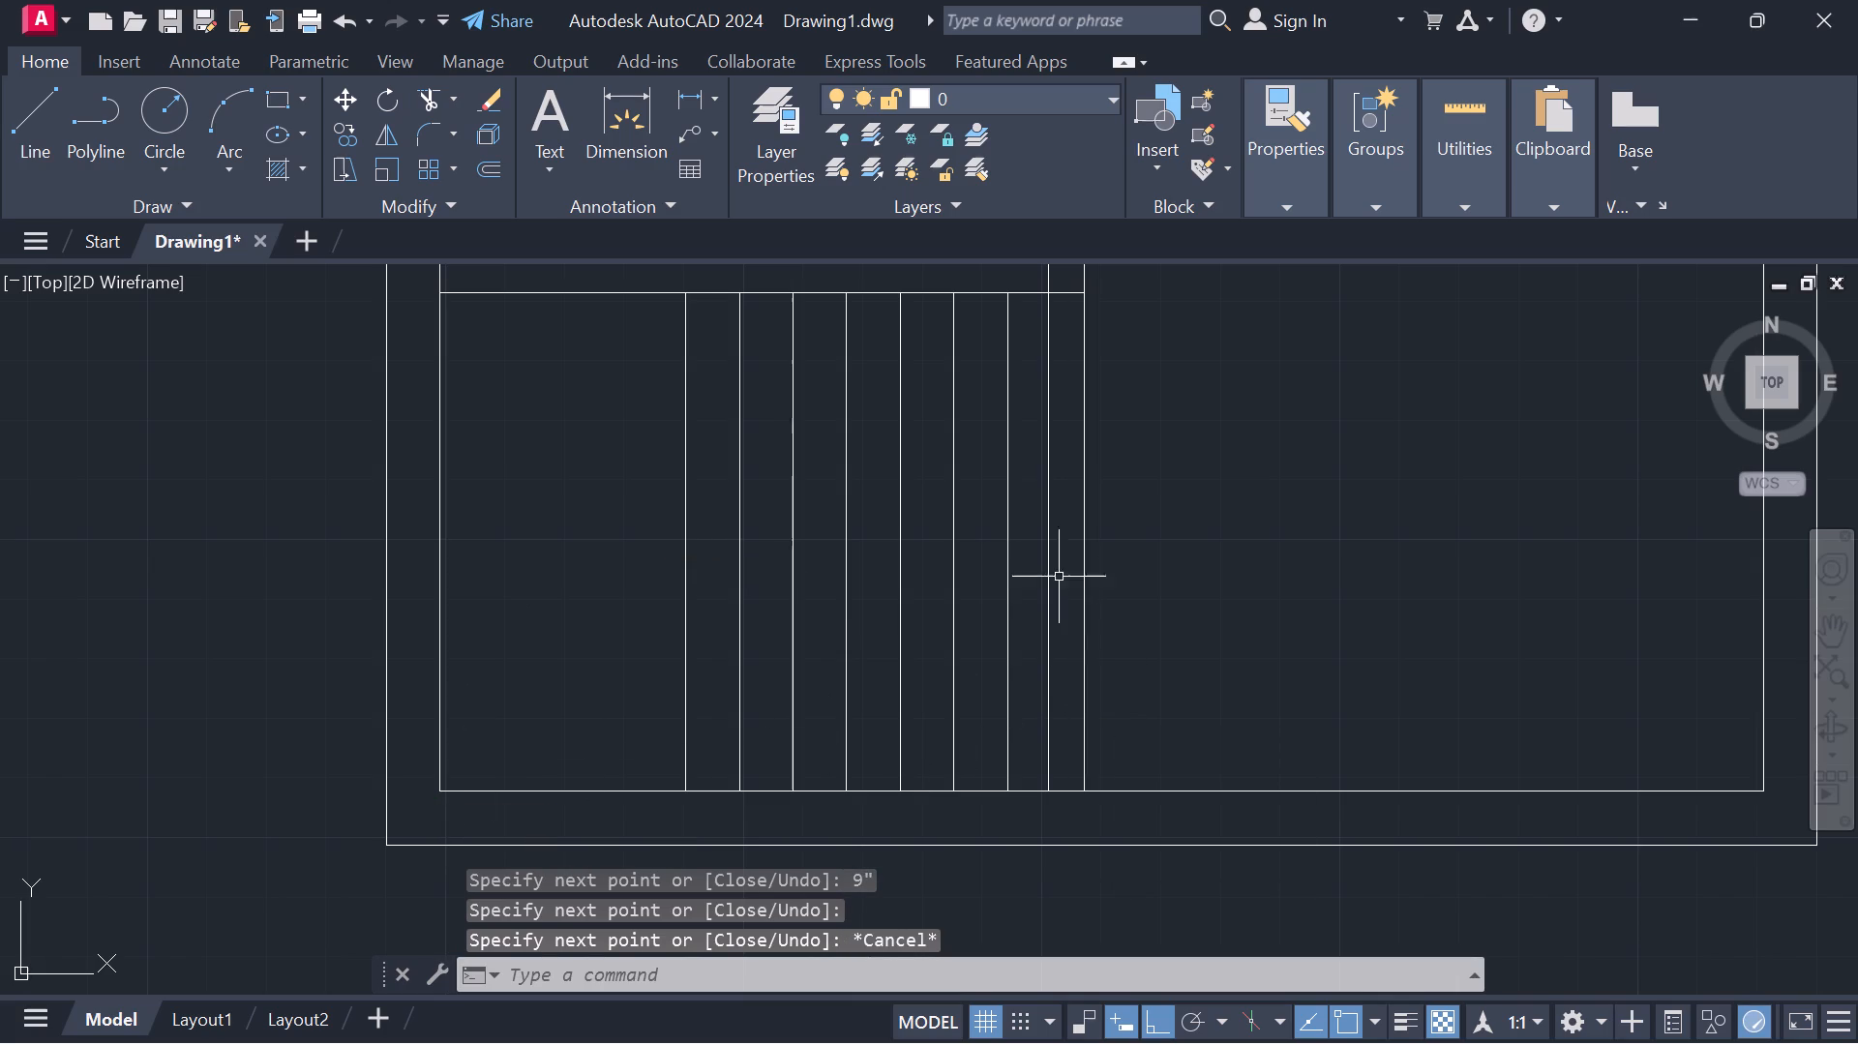
# Trim away both lines of the vertical partition below the bottom-left room's horizontal partition.
pyautogui.click(423, 95)
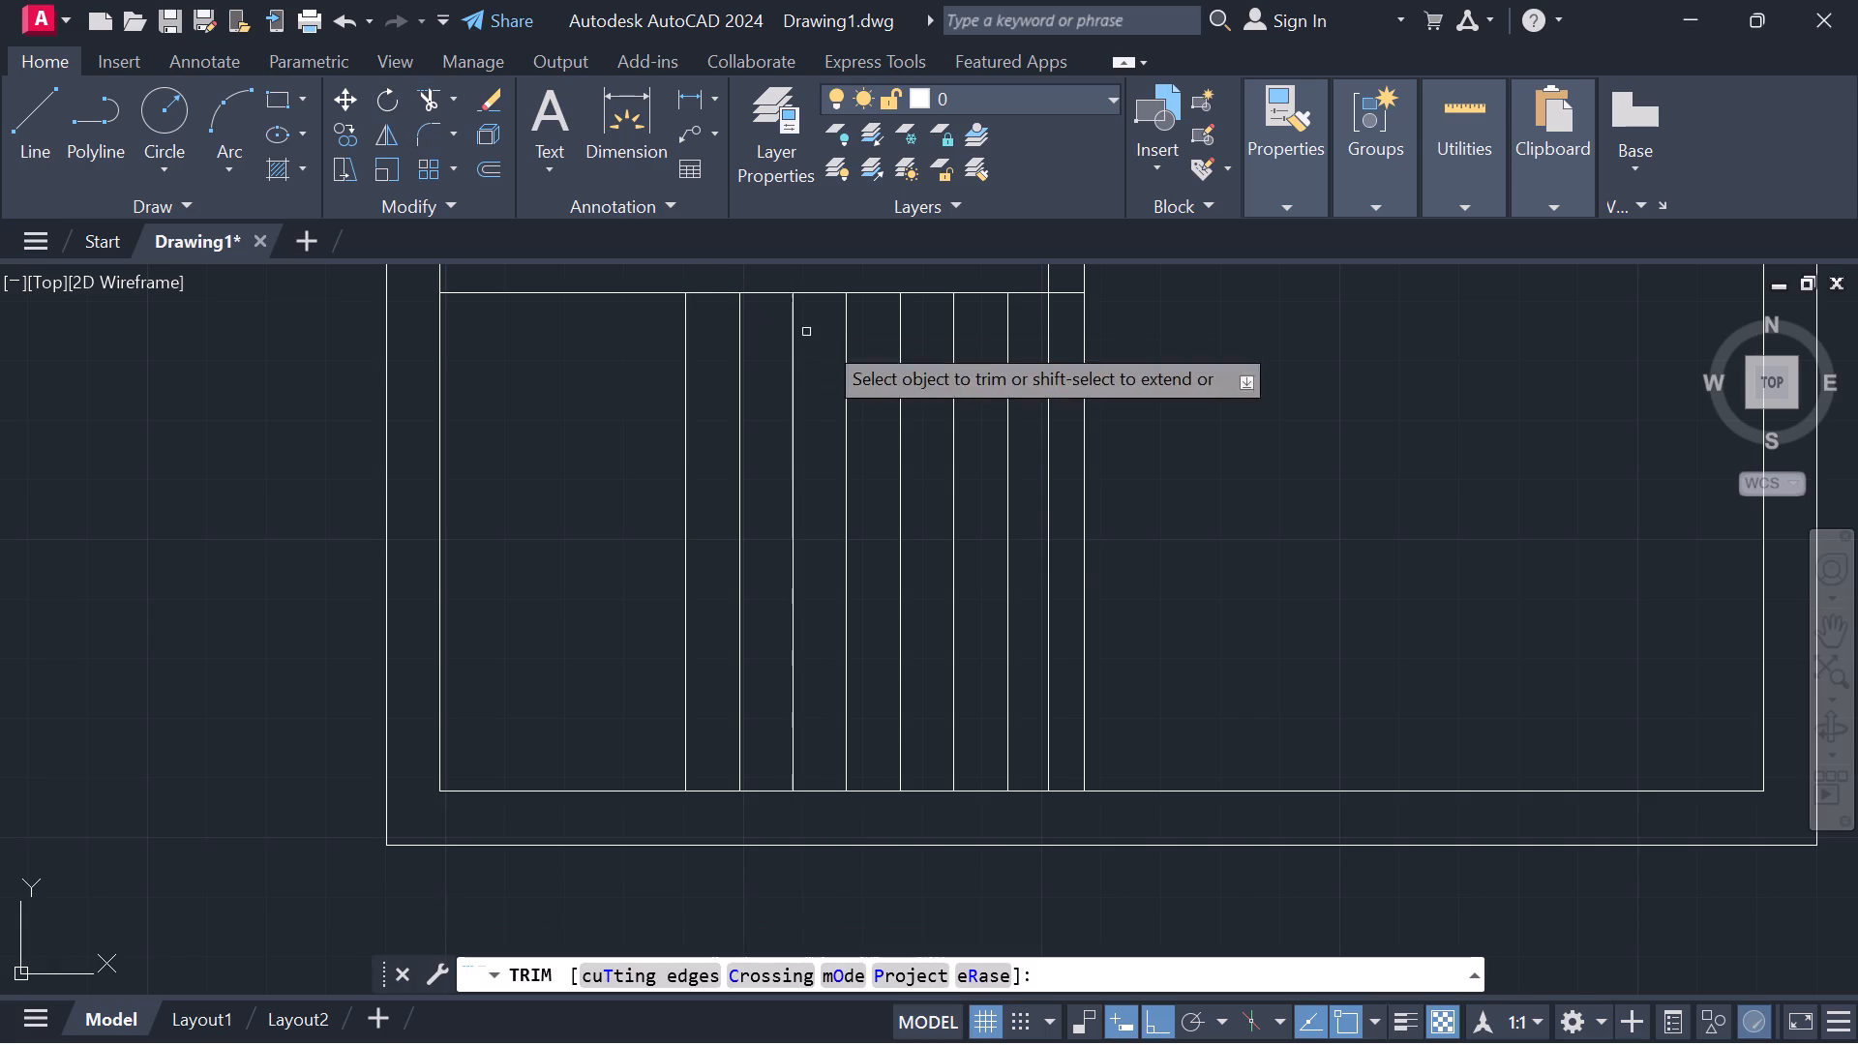
pyautogui.moveTo(1046, 441); pyautogui.dragTo(1083, 434)
pyautogui.click(1083, 434)
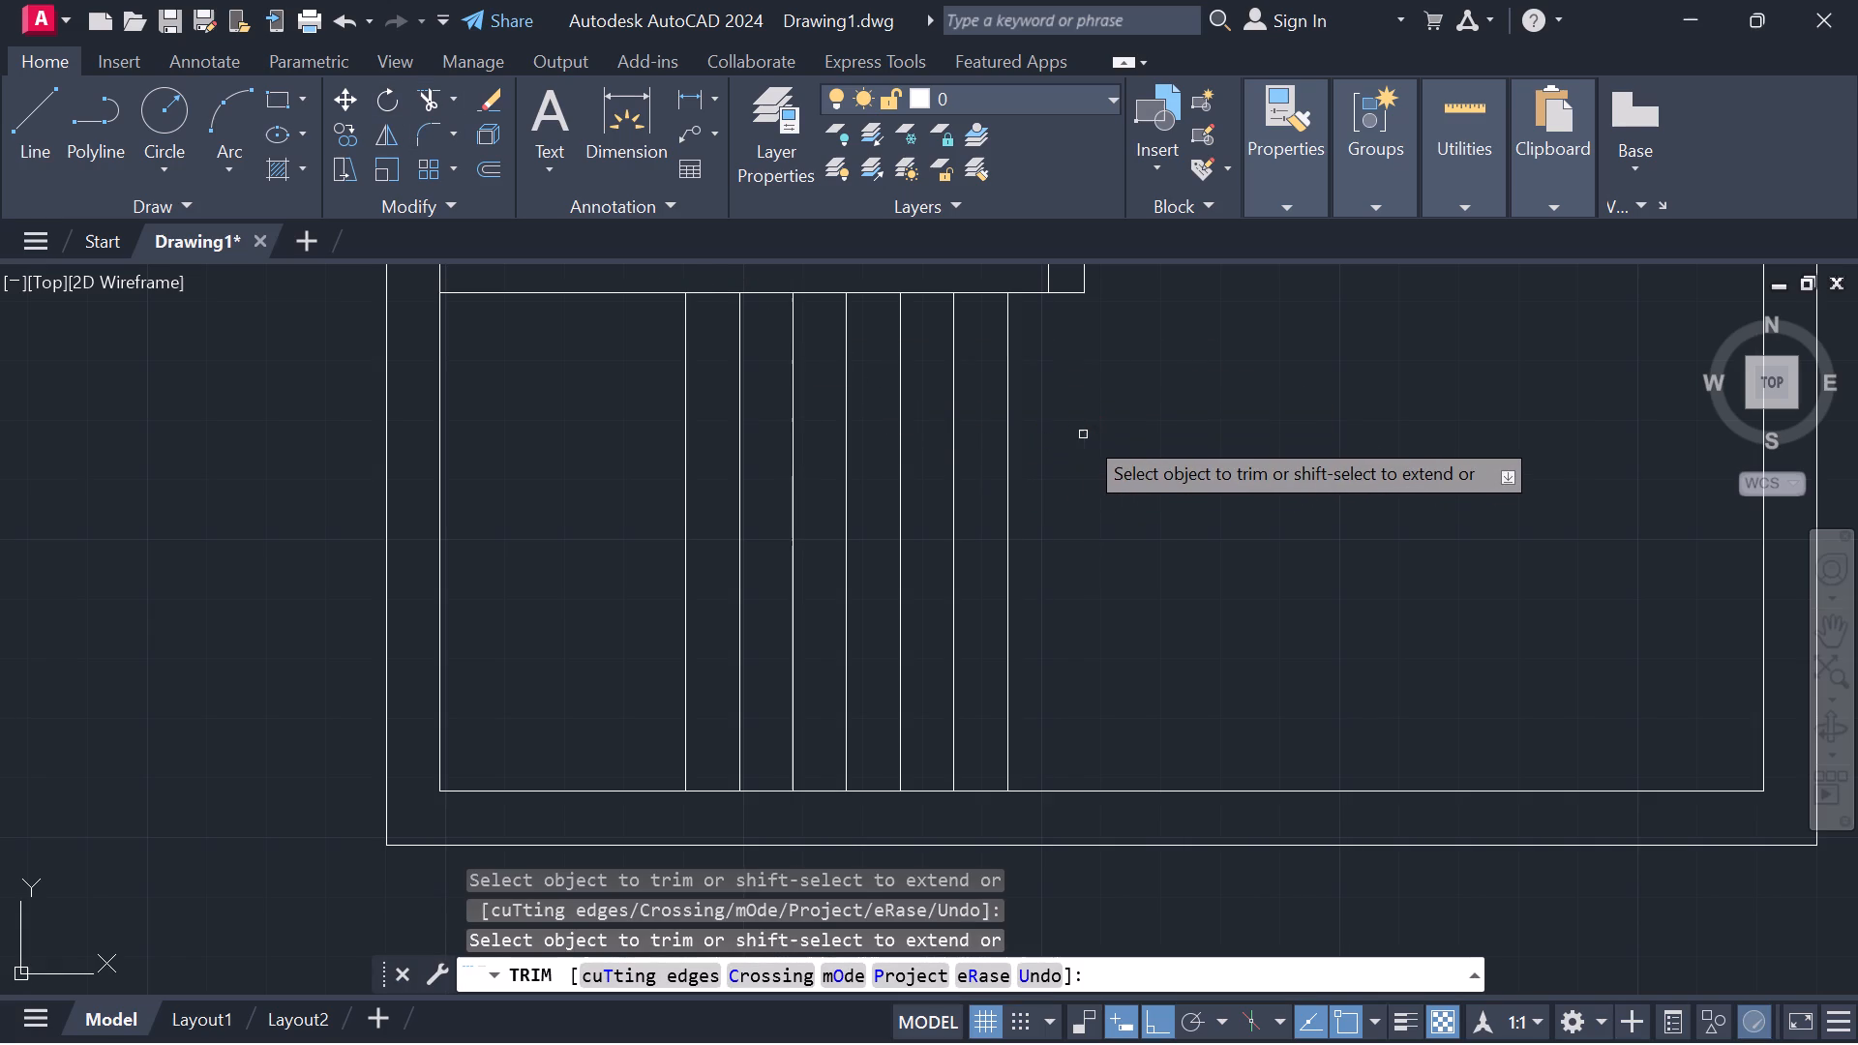
pyautogui.scroll(-1, 1083, 434)
pyautogui.moveTo(1094, 438); pyautogui.dragTo(1034, 558, button='middle')
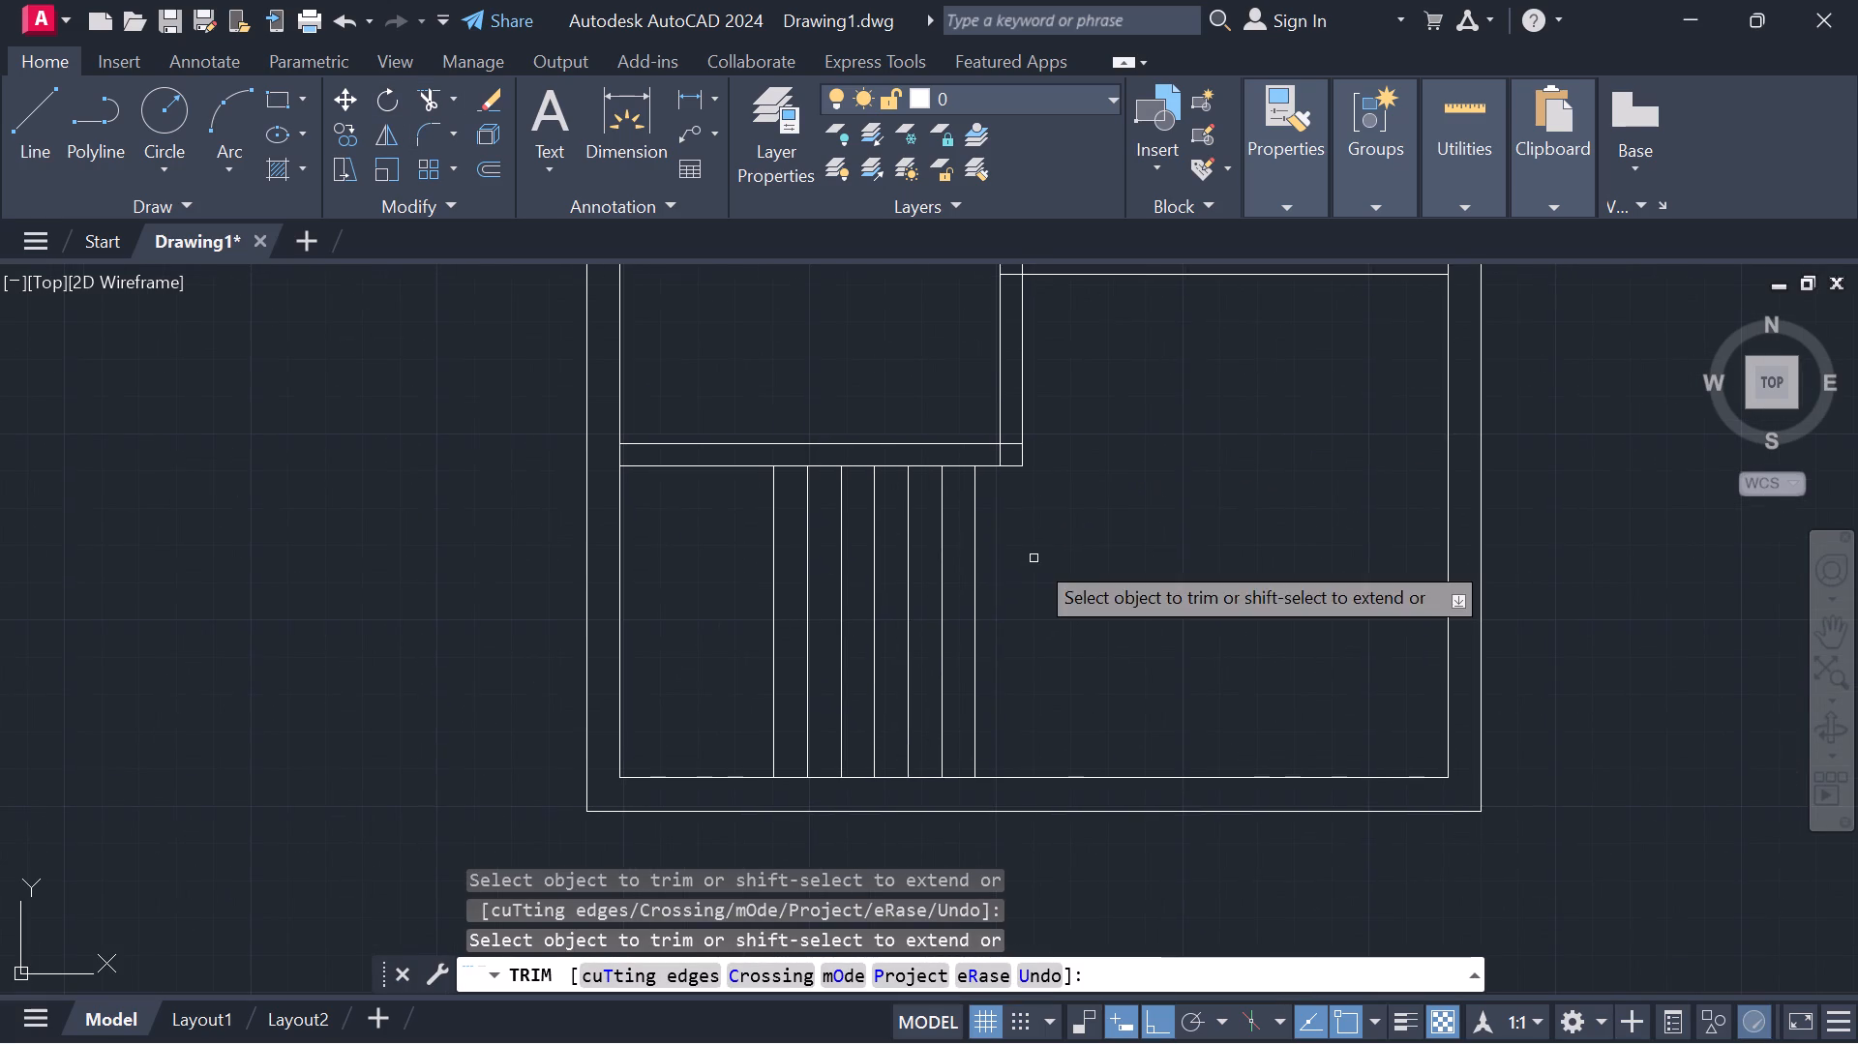
pyautogui.press('Escape')
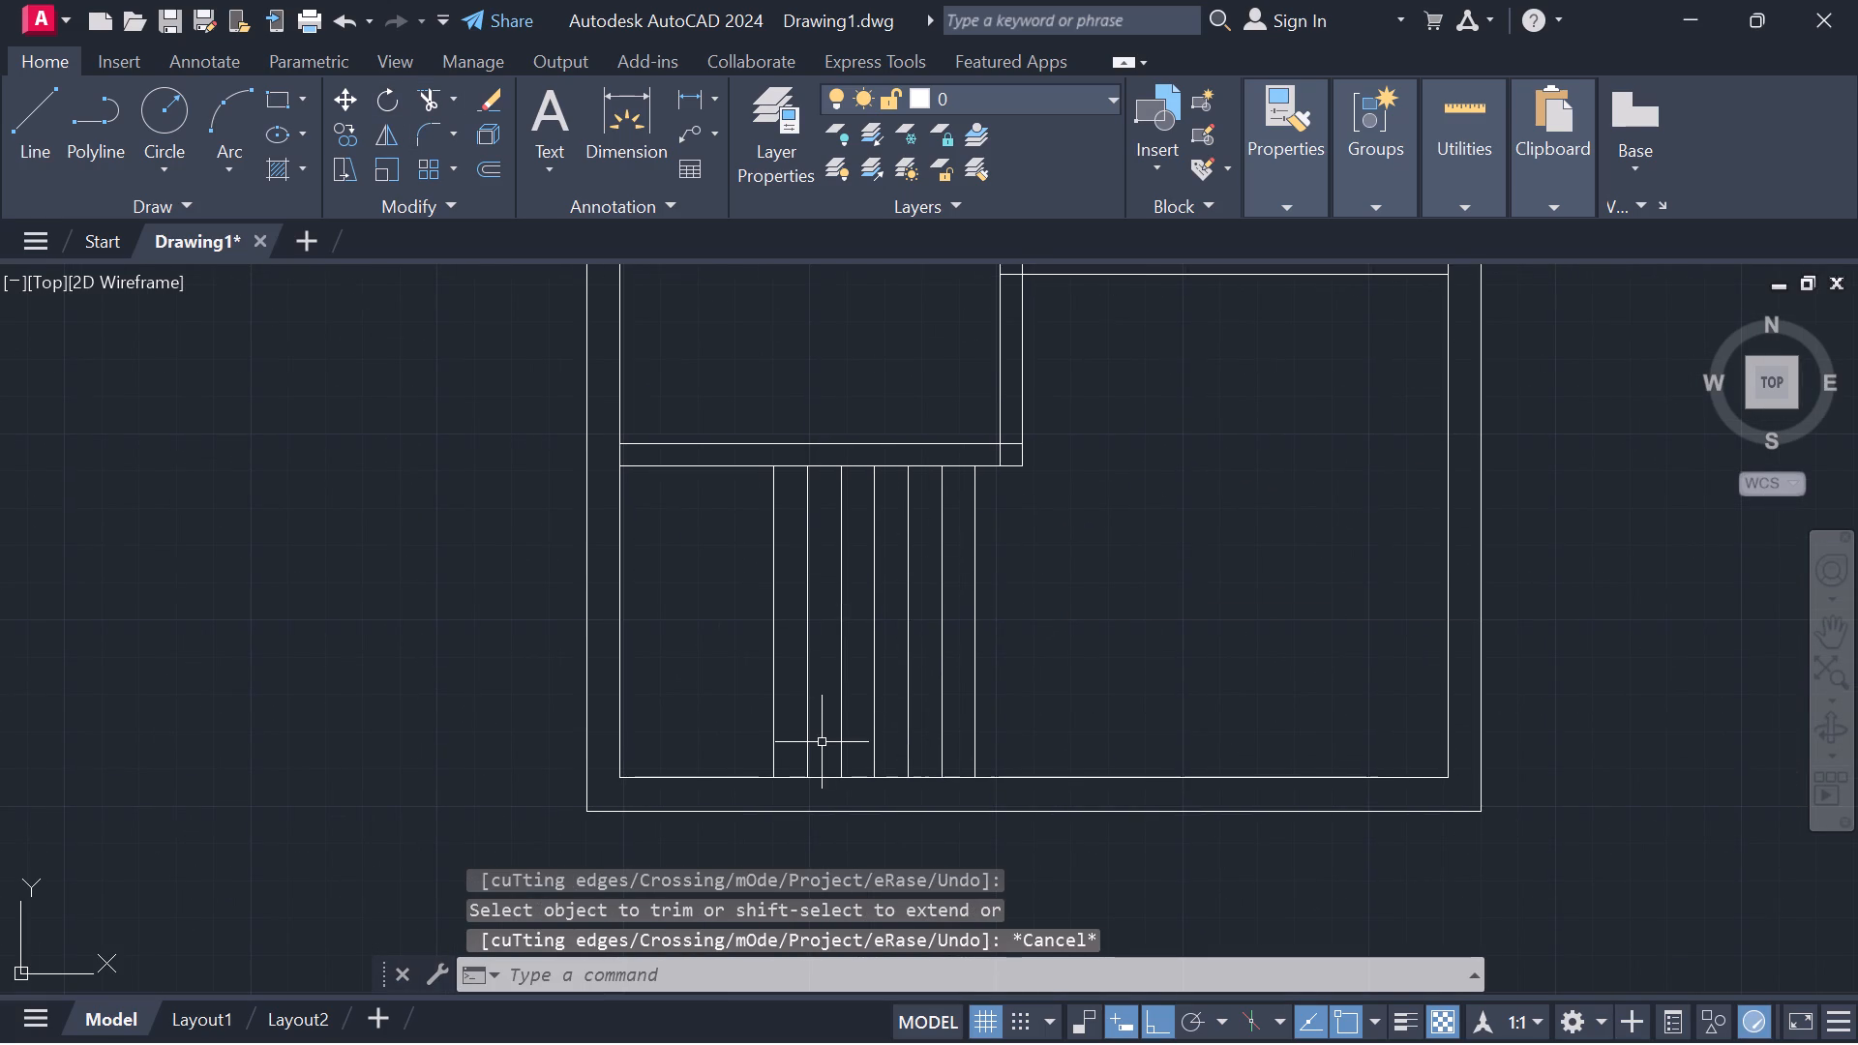
# Draw a line 3'6" up the rightmost tread from the bottom inner wall, continuing horizontally across all treads to the left inner wall.
pyautogui.press('l')
pyautogui.press('space')
pyautogui.click(972, 782)
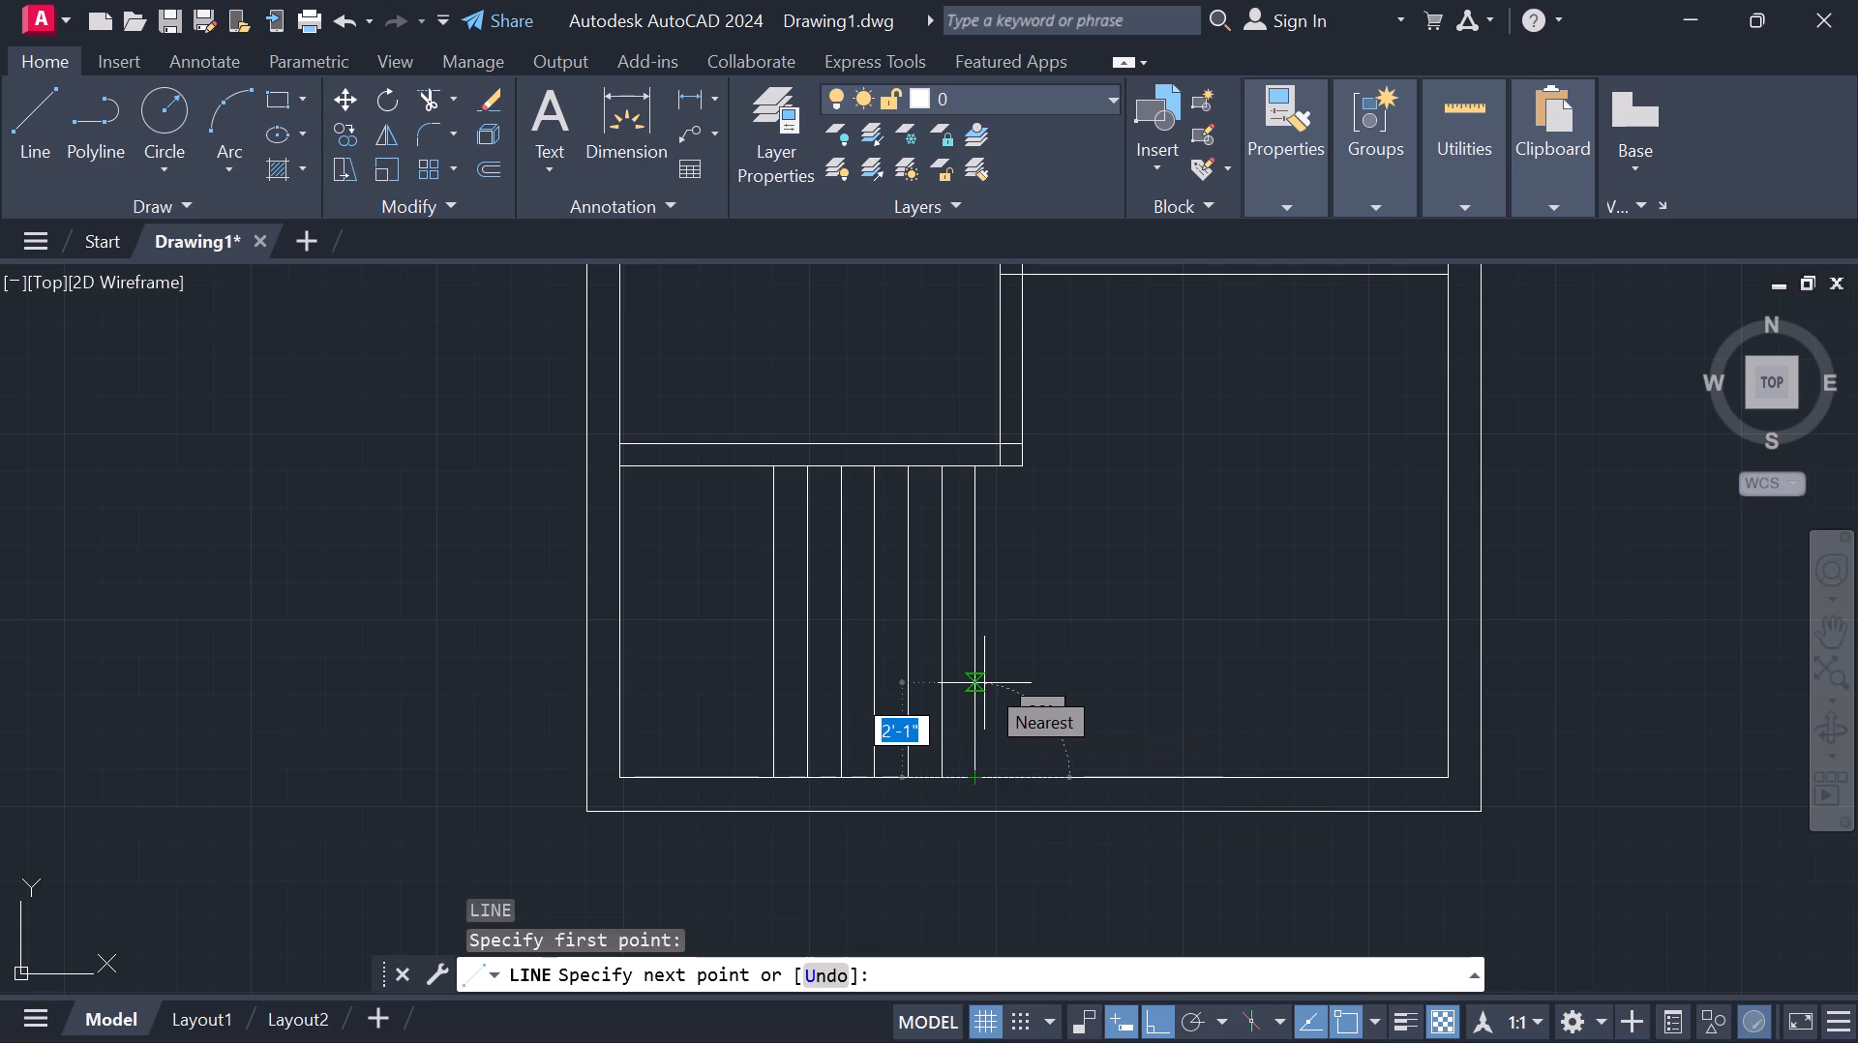
pyautogui.press('3')
pyautogui.press("'")
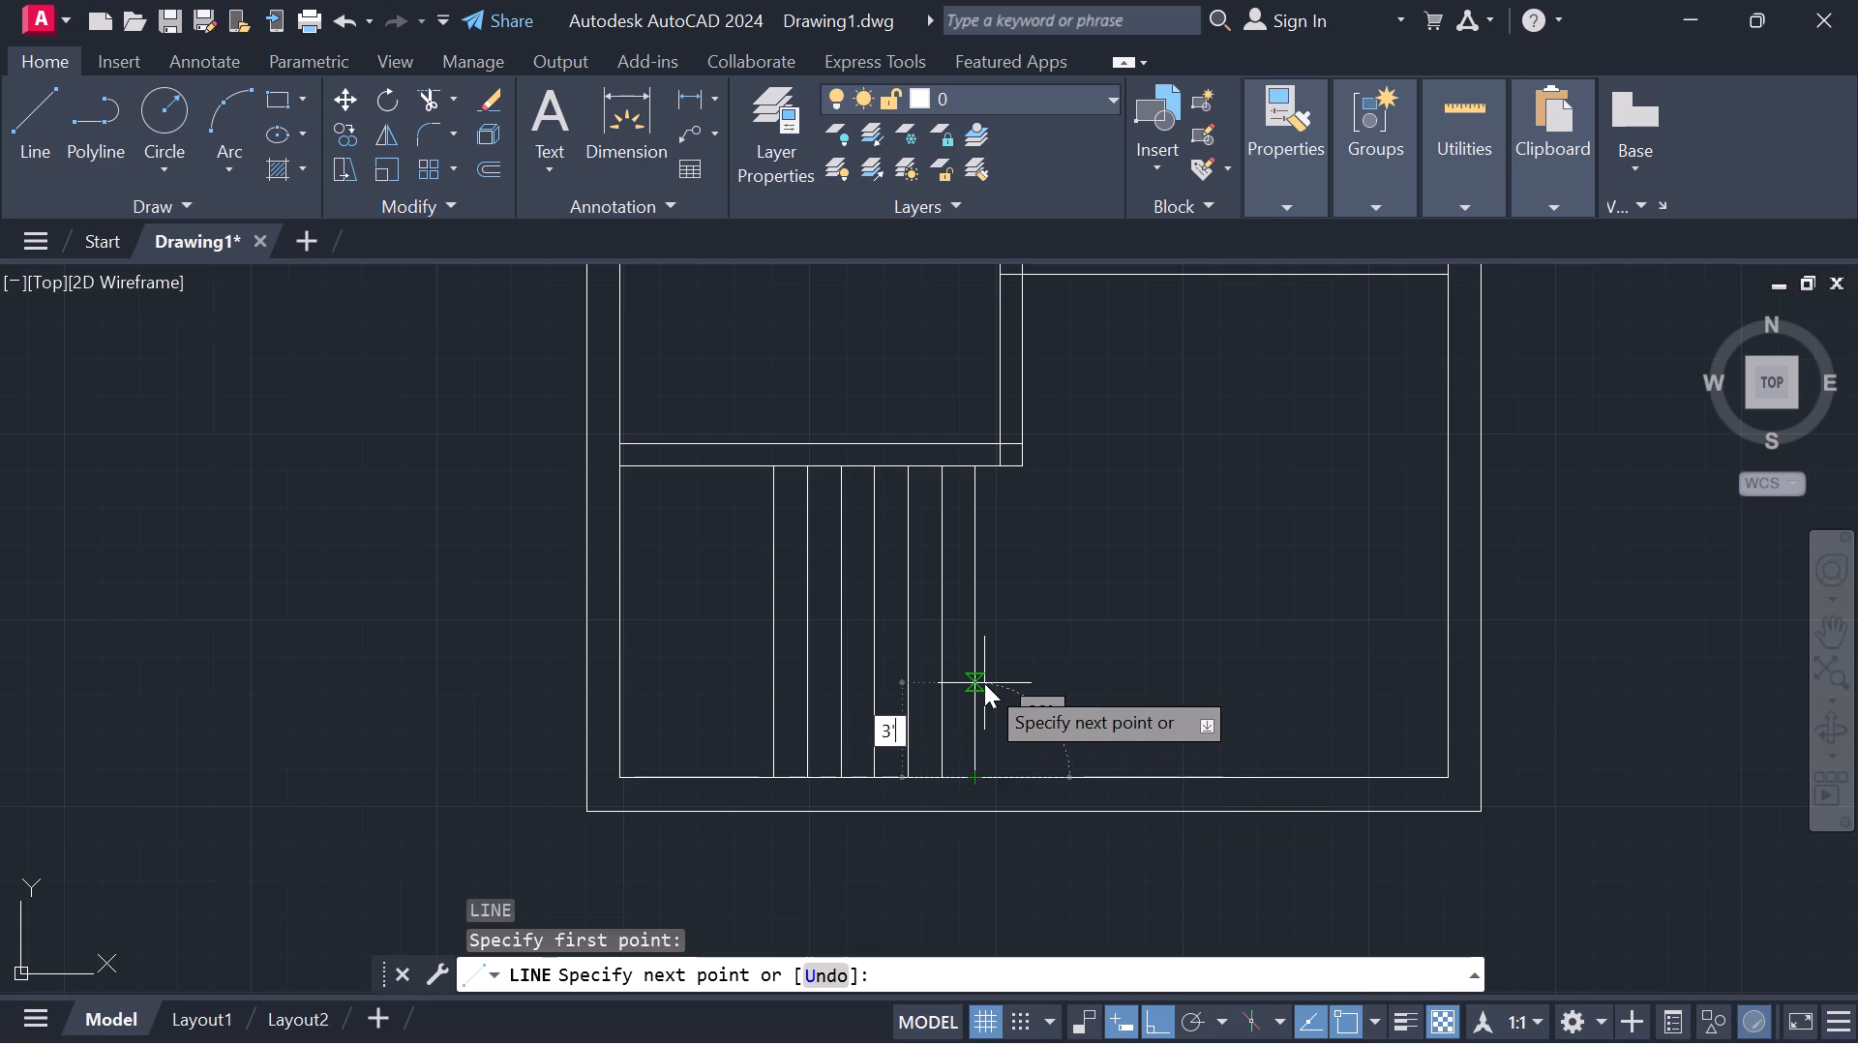
pyautogui.press('6')
pyautogui.hotkey('shift', '"')
pyautogui.press('Return')
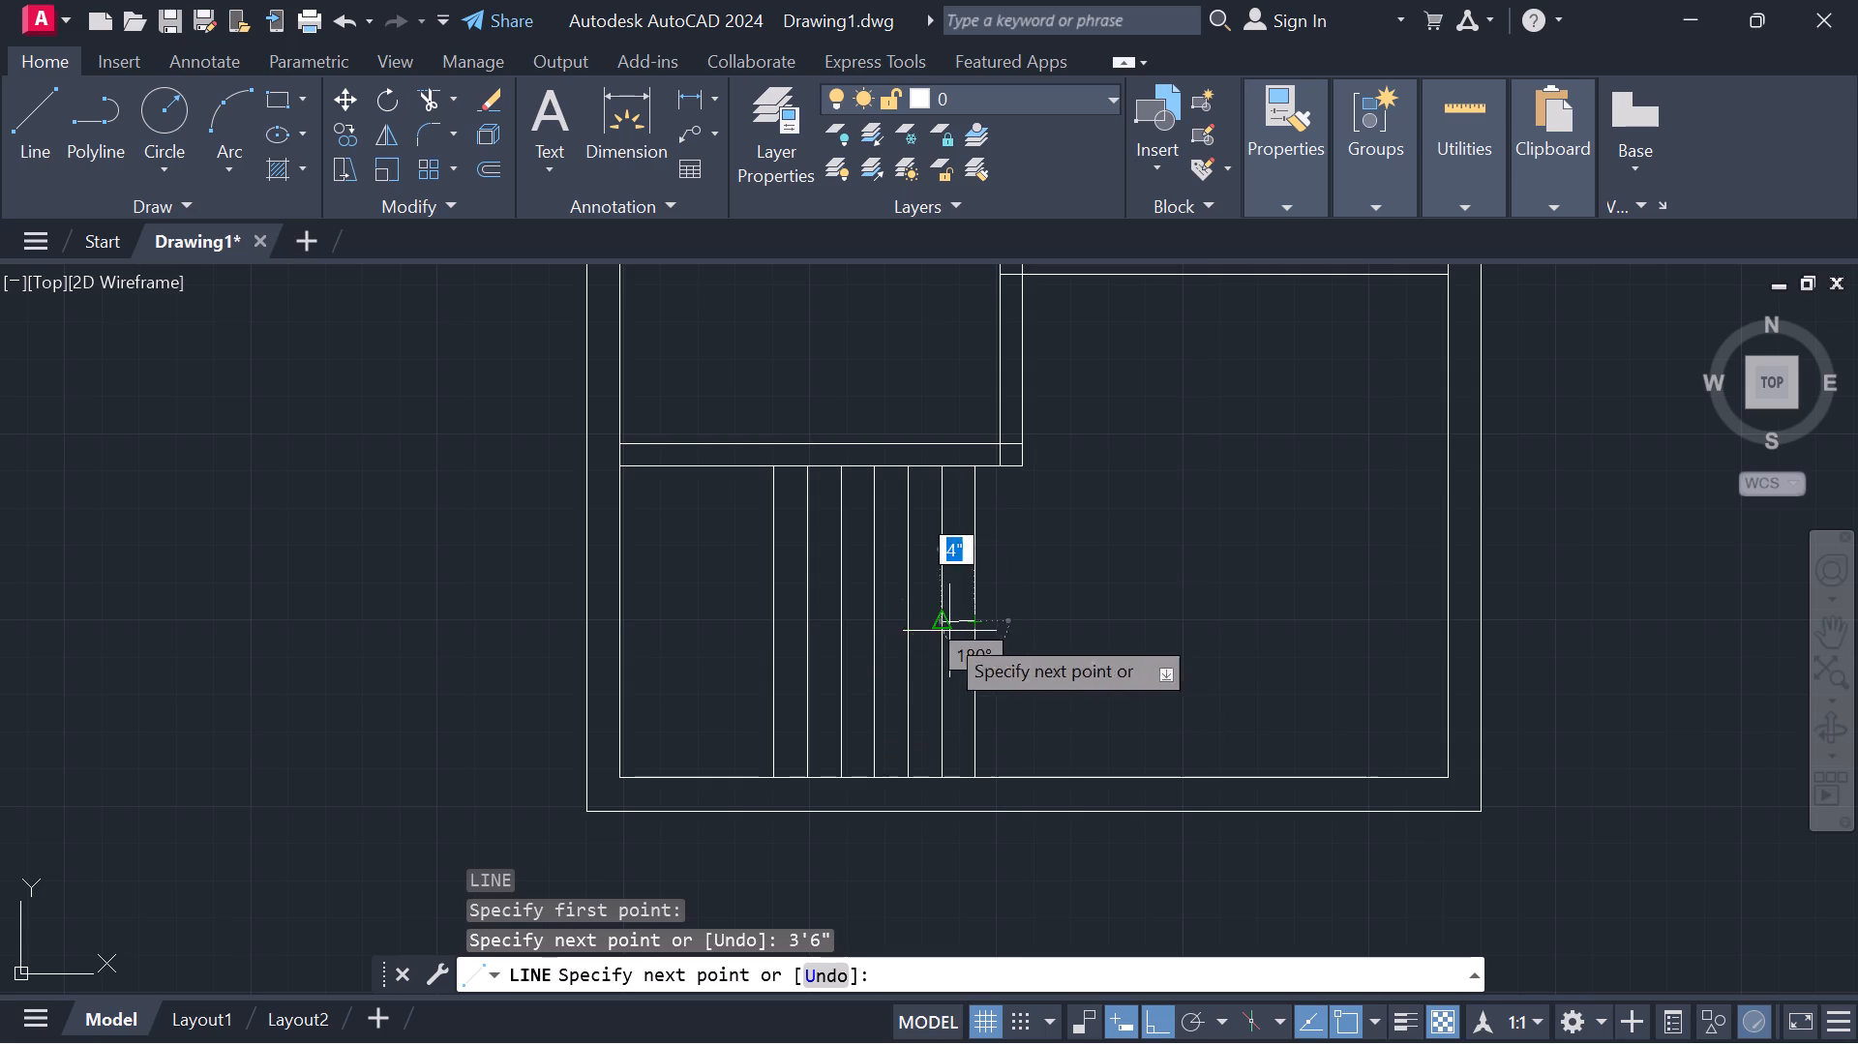
pyautogui.click(778, 631)
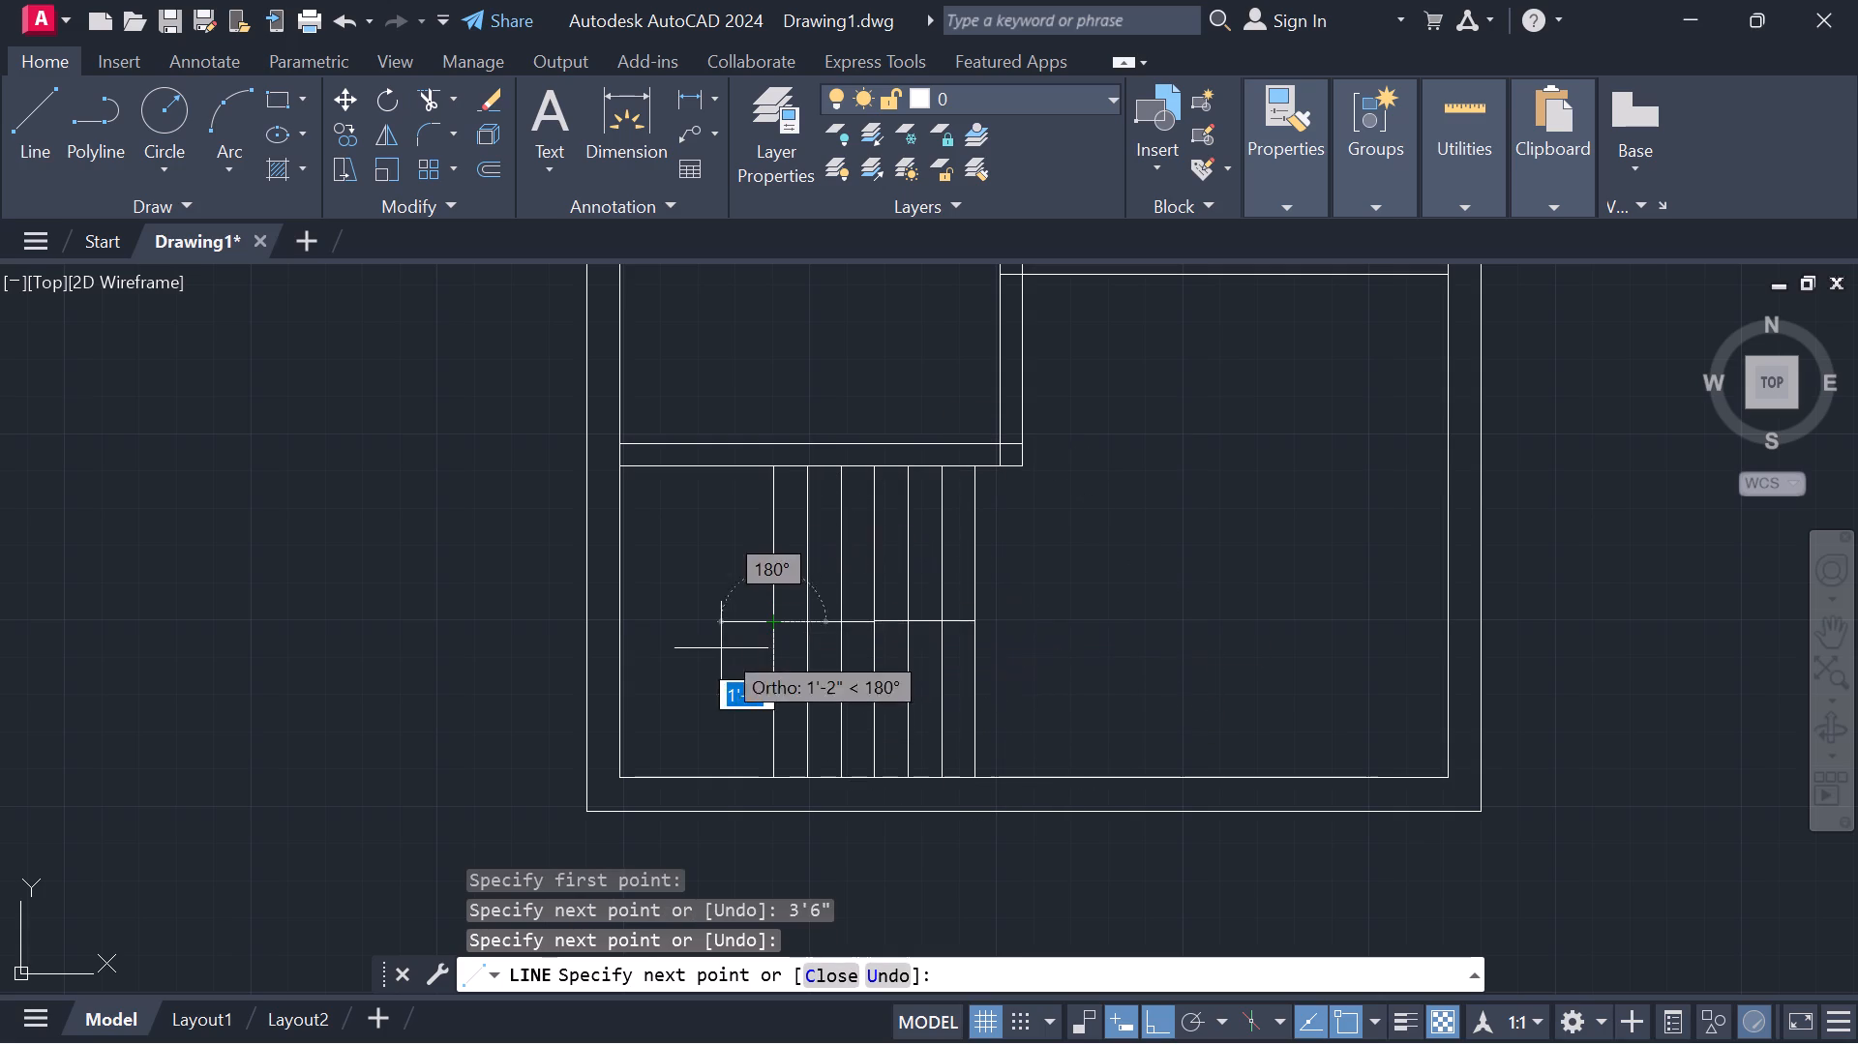
pyautogui.click(614, 624)
pyautogui.press('Escape')
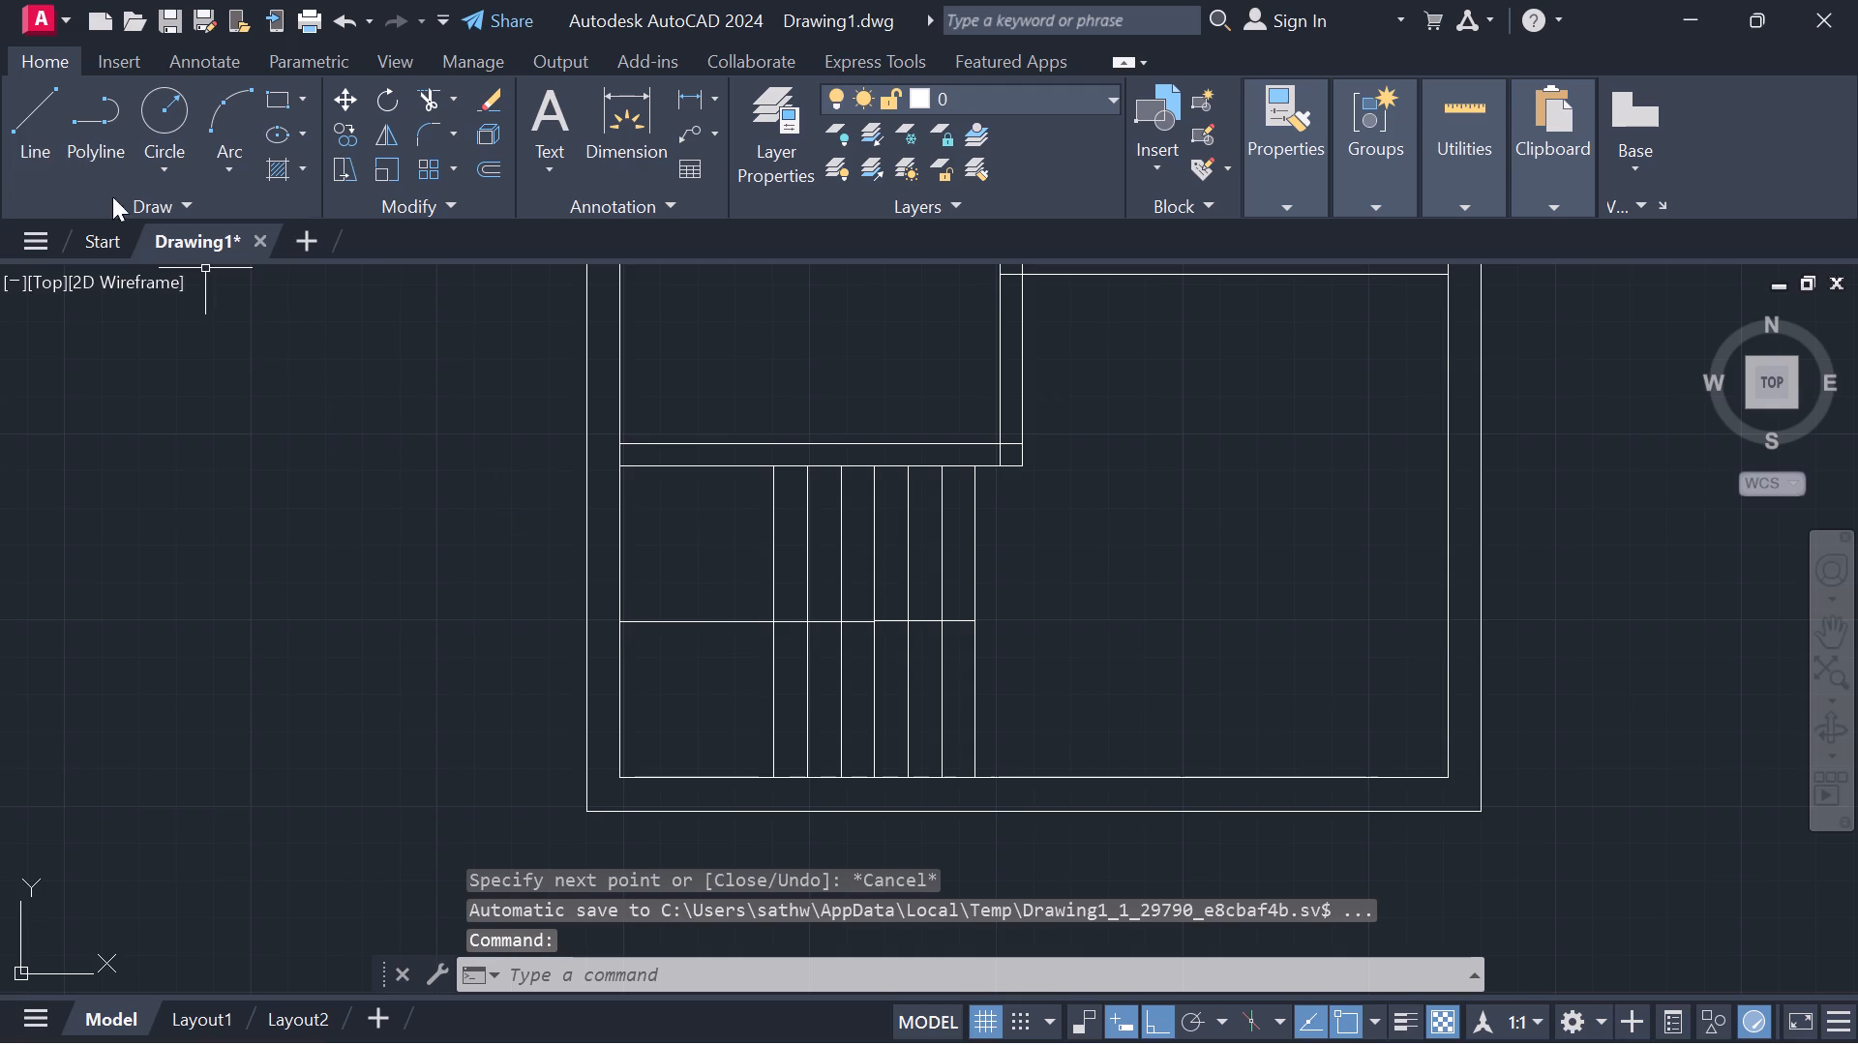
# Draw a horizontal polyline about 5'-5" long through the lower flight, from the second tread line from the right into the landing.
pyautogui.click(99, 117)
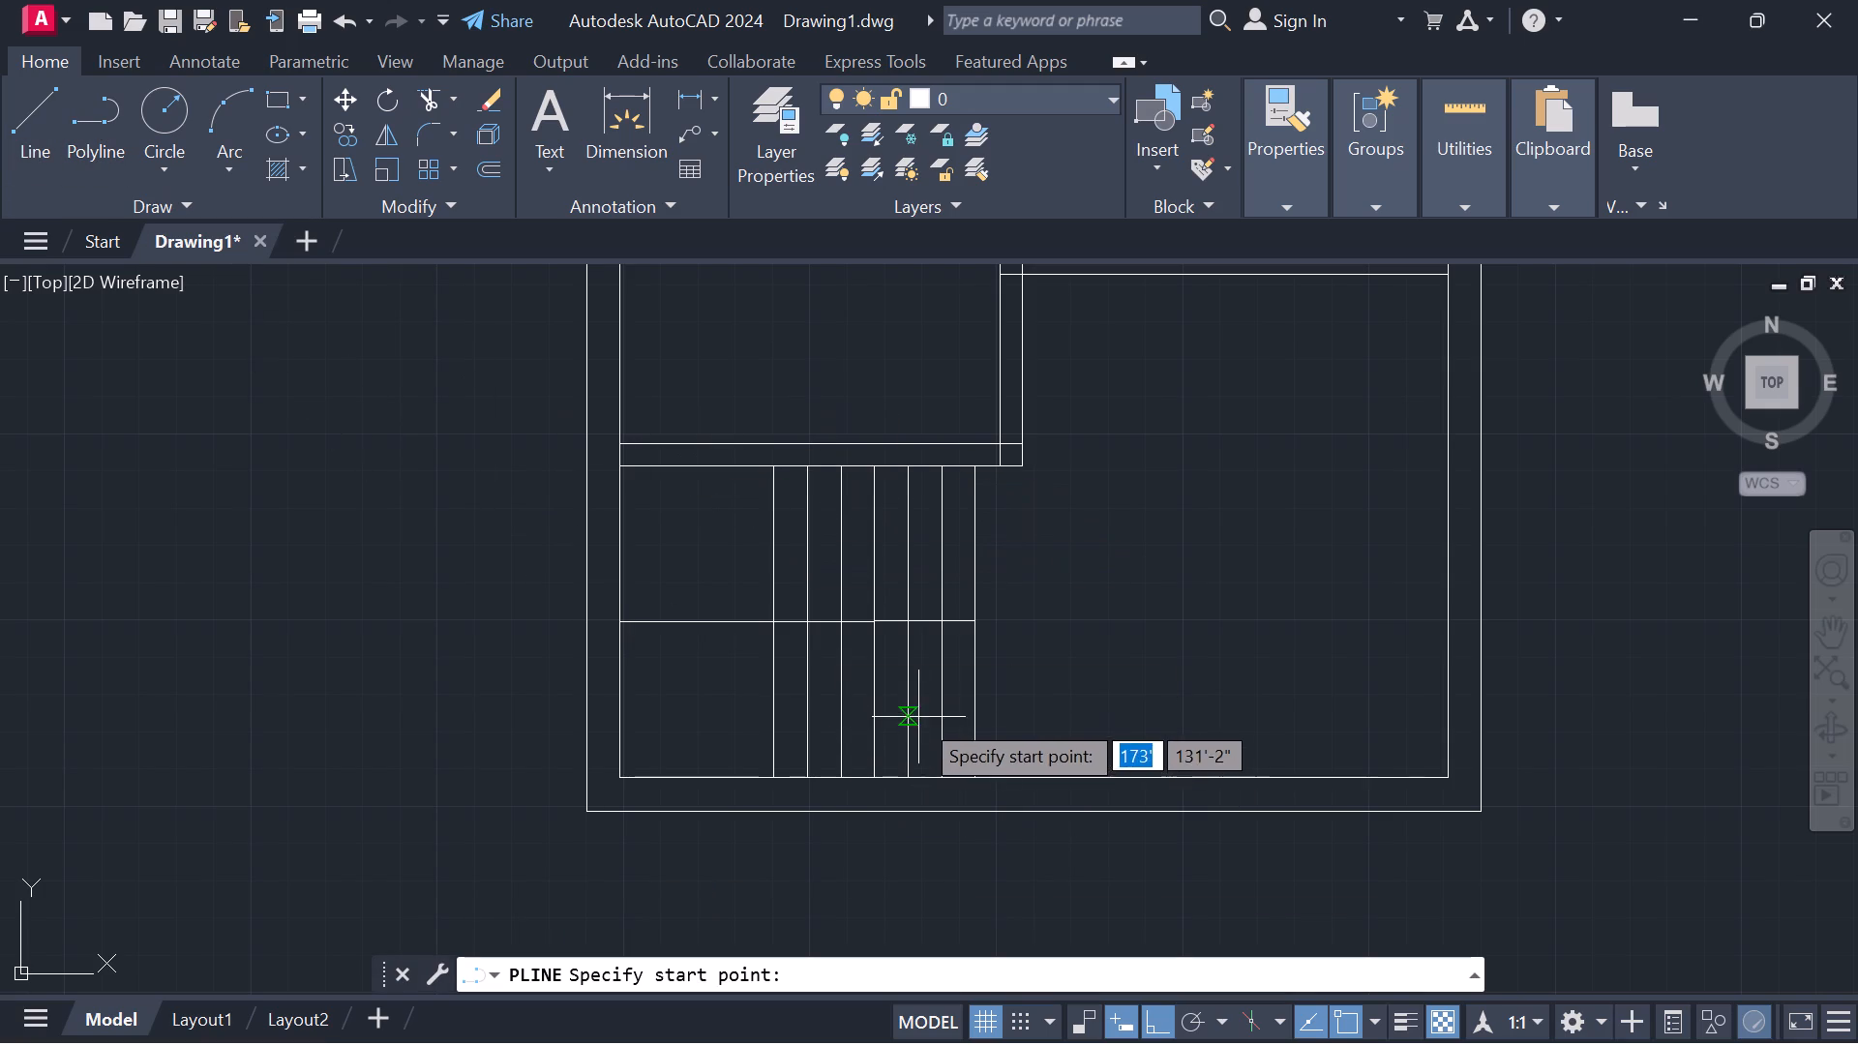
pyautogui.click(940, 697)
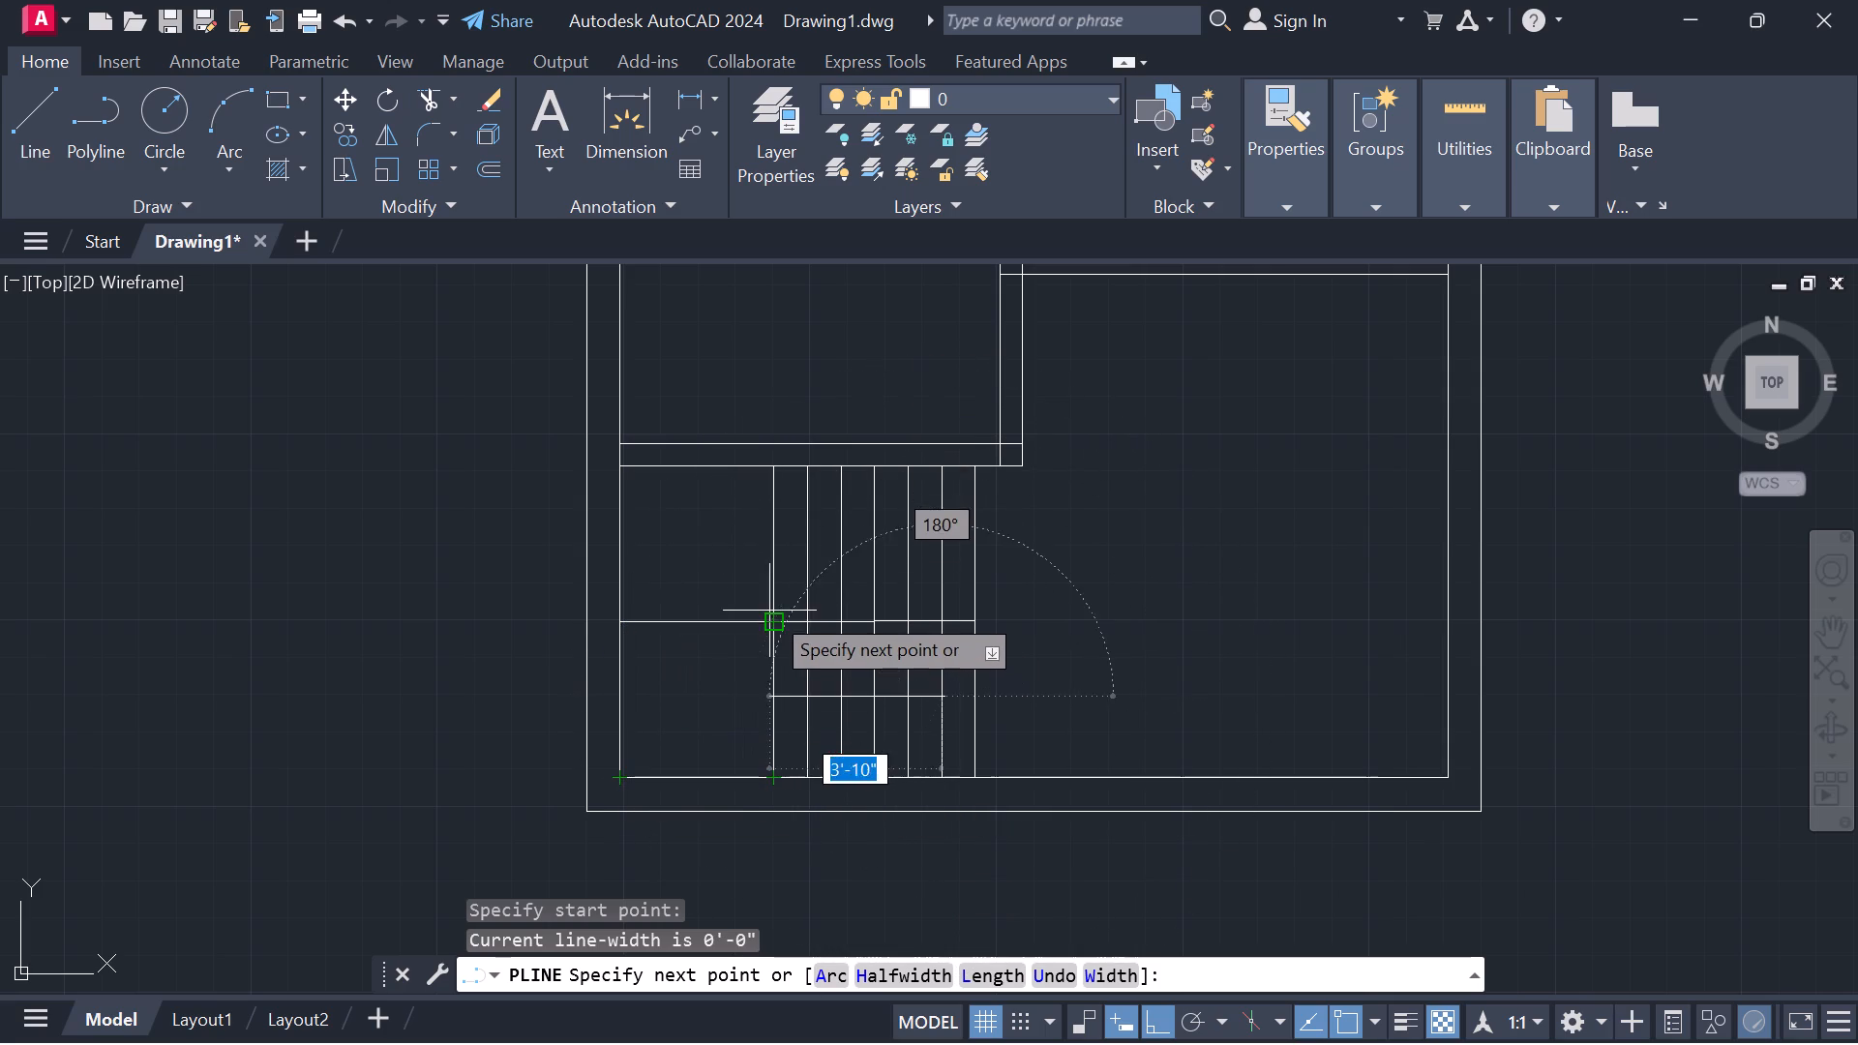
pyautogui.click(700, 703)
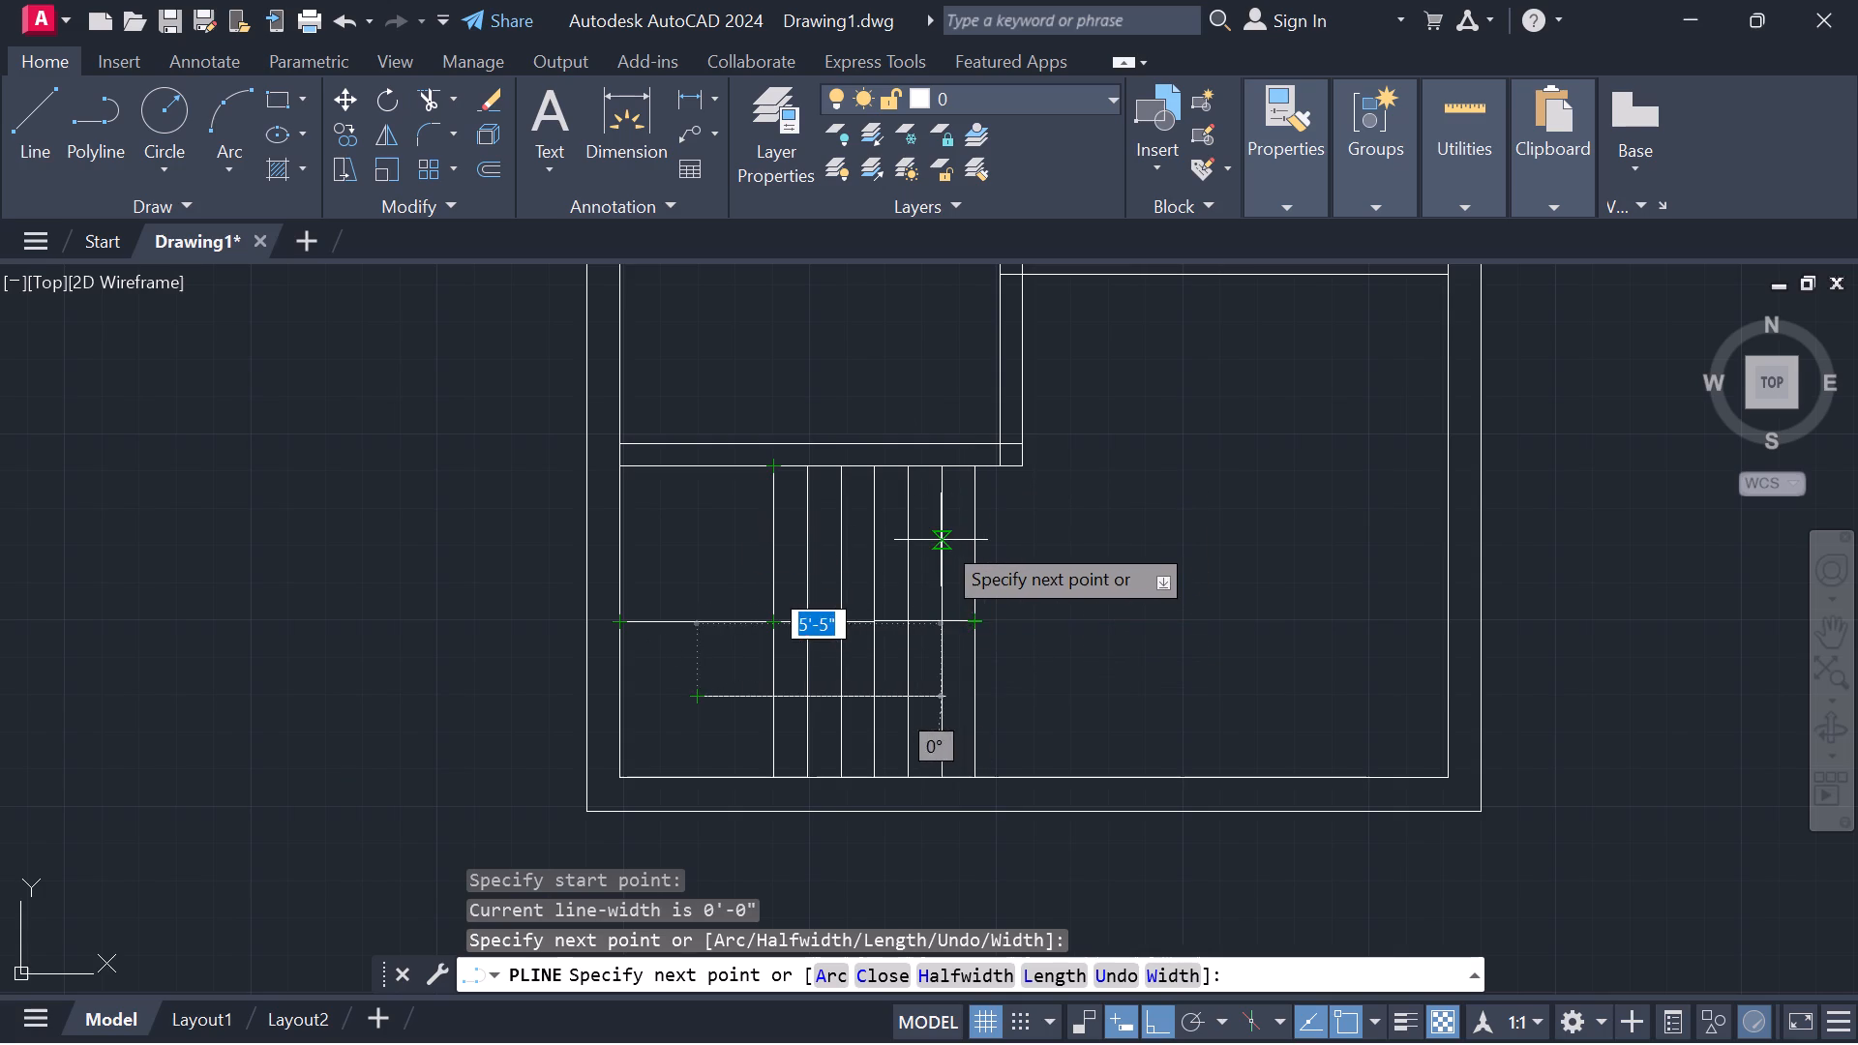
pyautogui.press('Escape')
# Draw a line along the leftmost tread's upper half, from the horizontal dividing line up to the partition.
pyautogui.press('l')
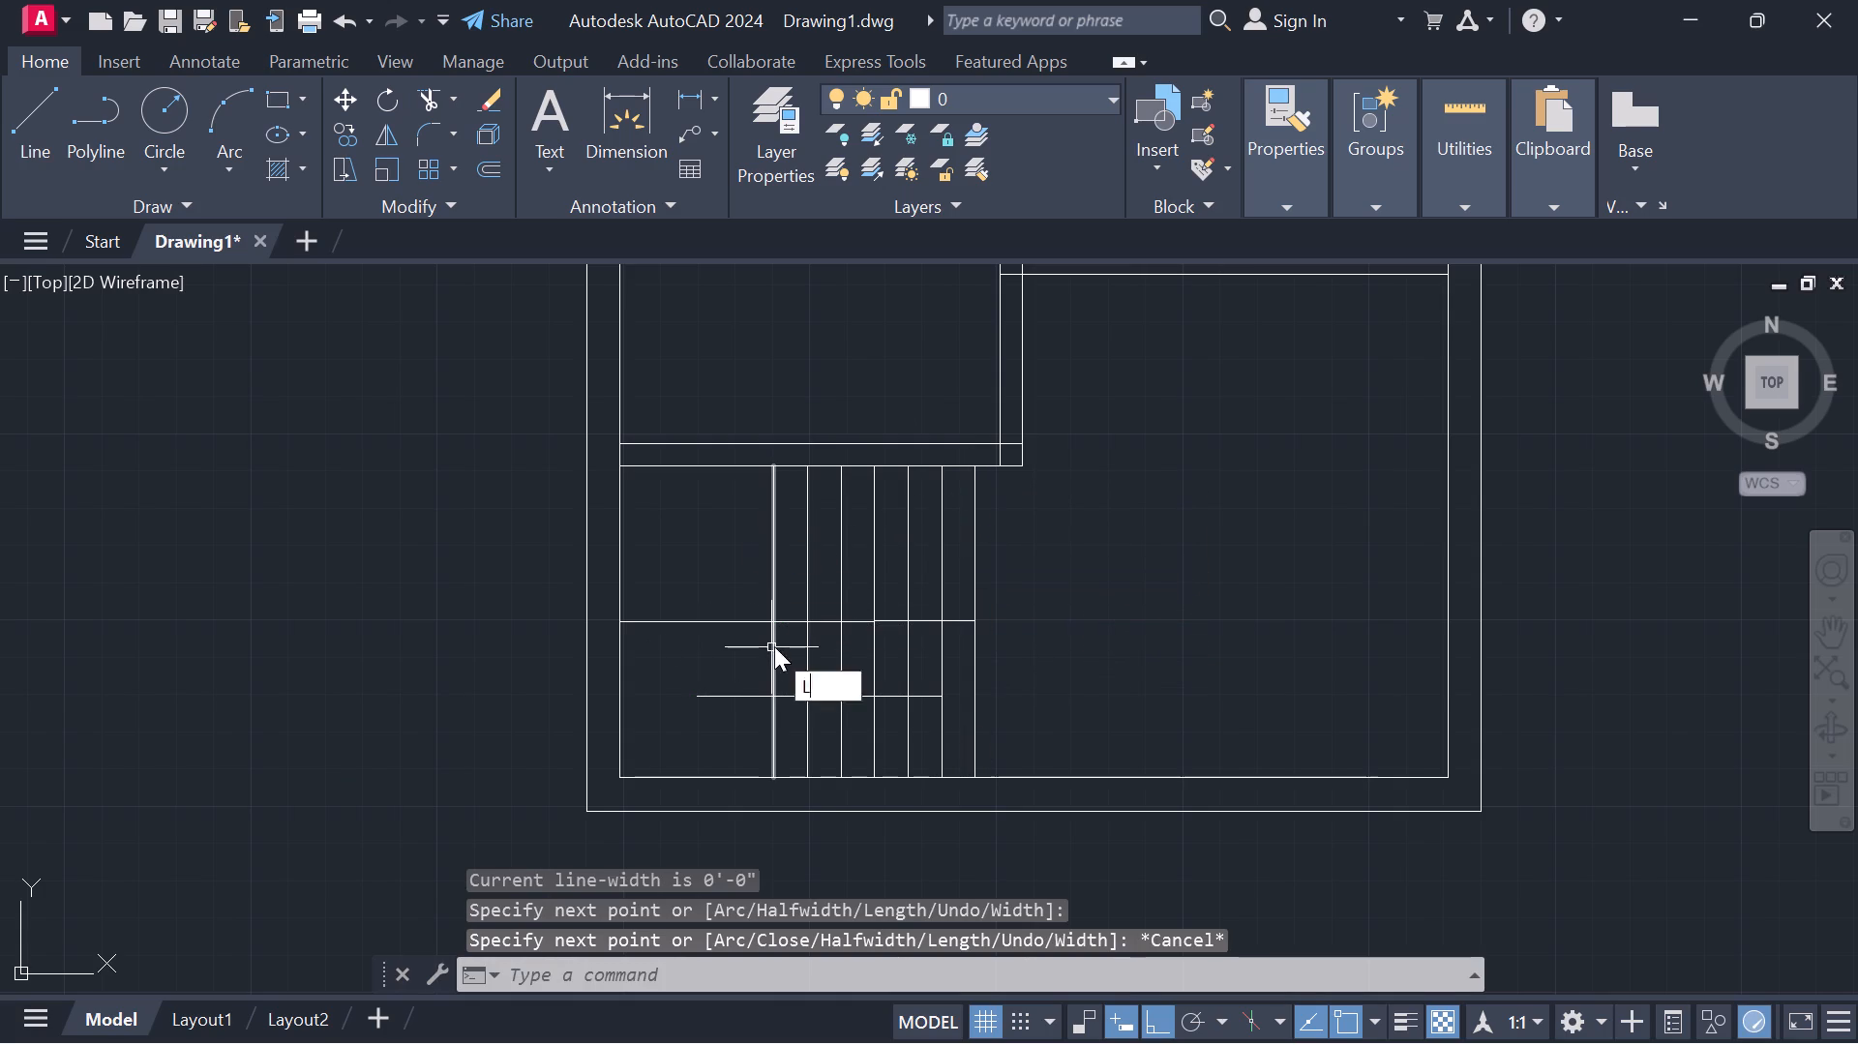
pyautogui.press('space')
pyautogui.click(768, 617)
pyautogui.click(769, 466)
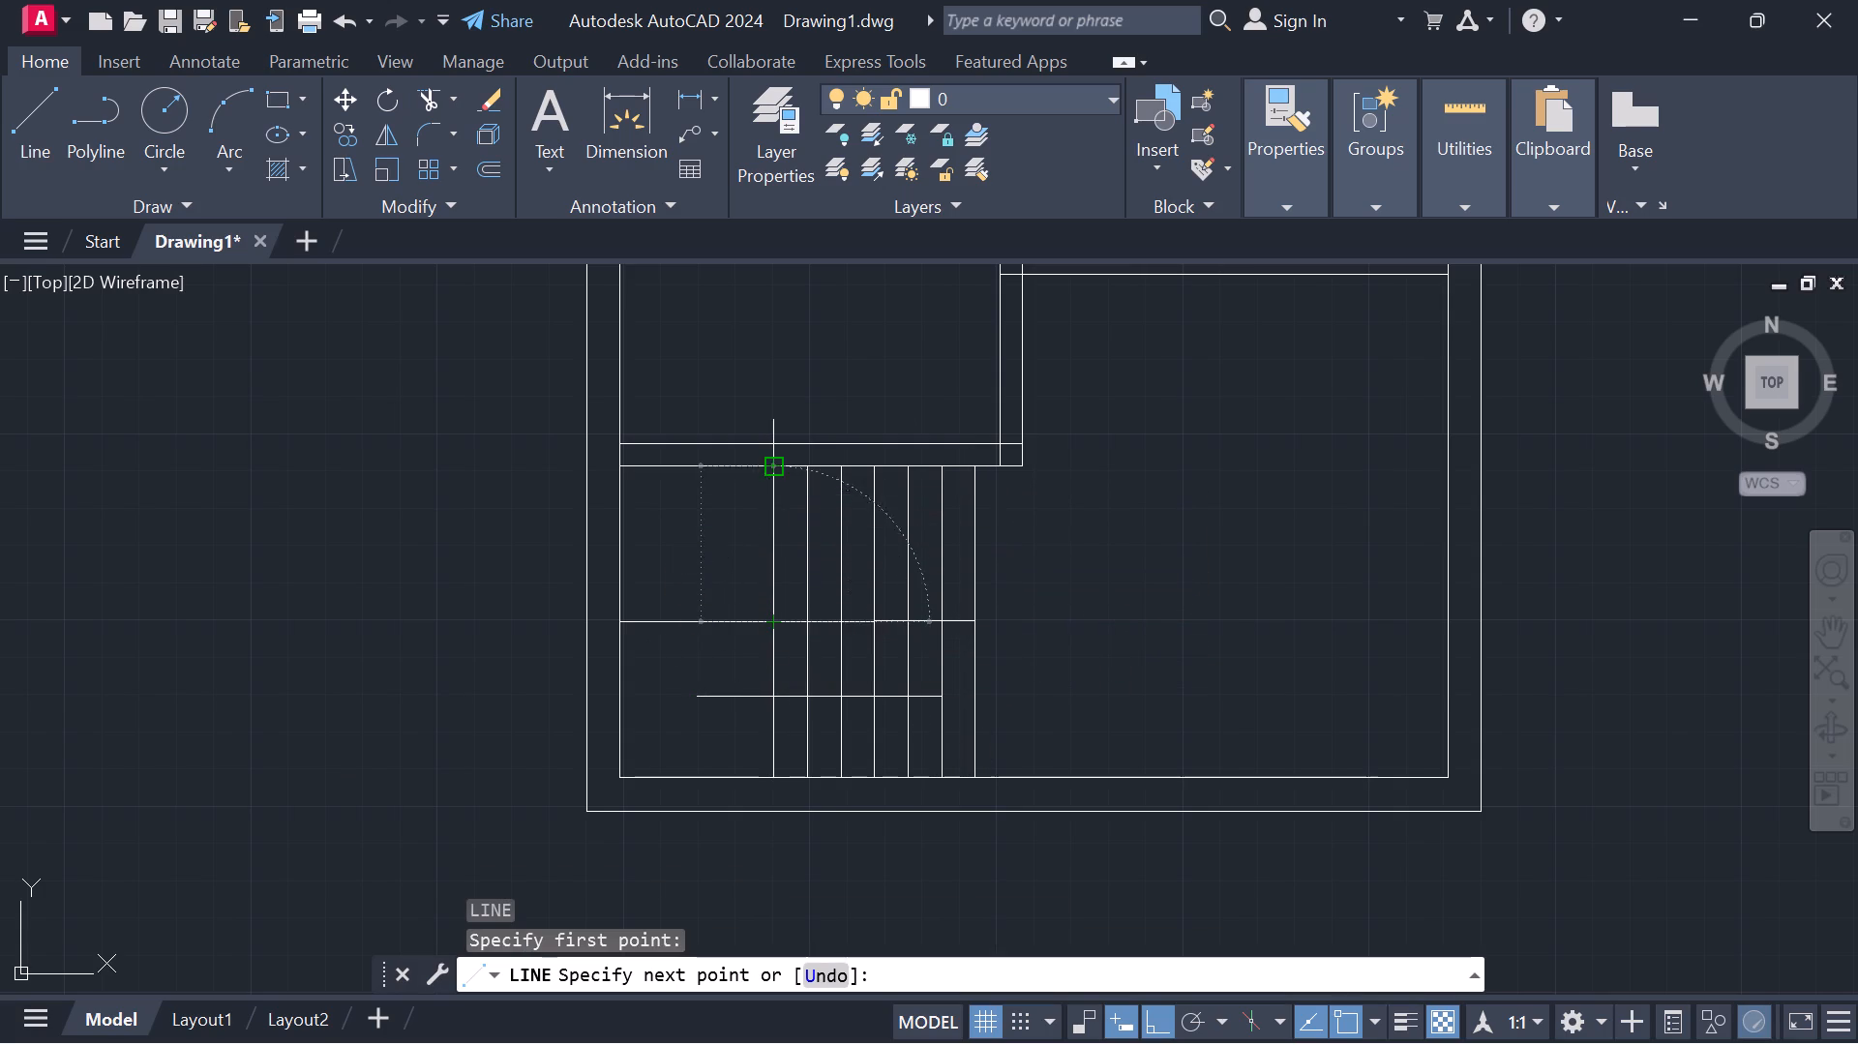
pyautogui.press('Escape')
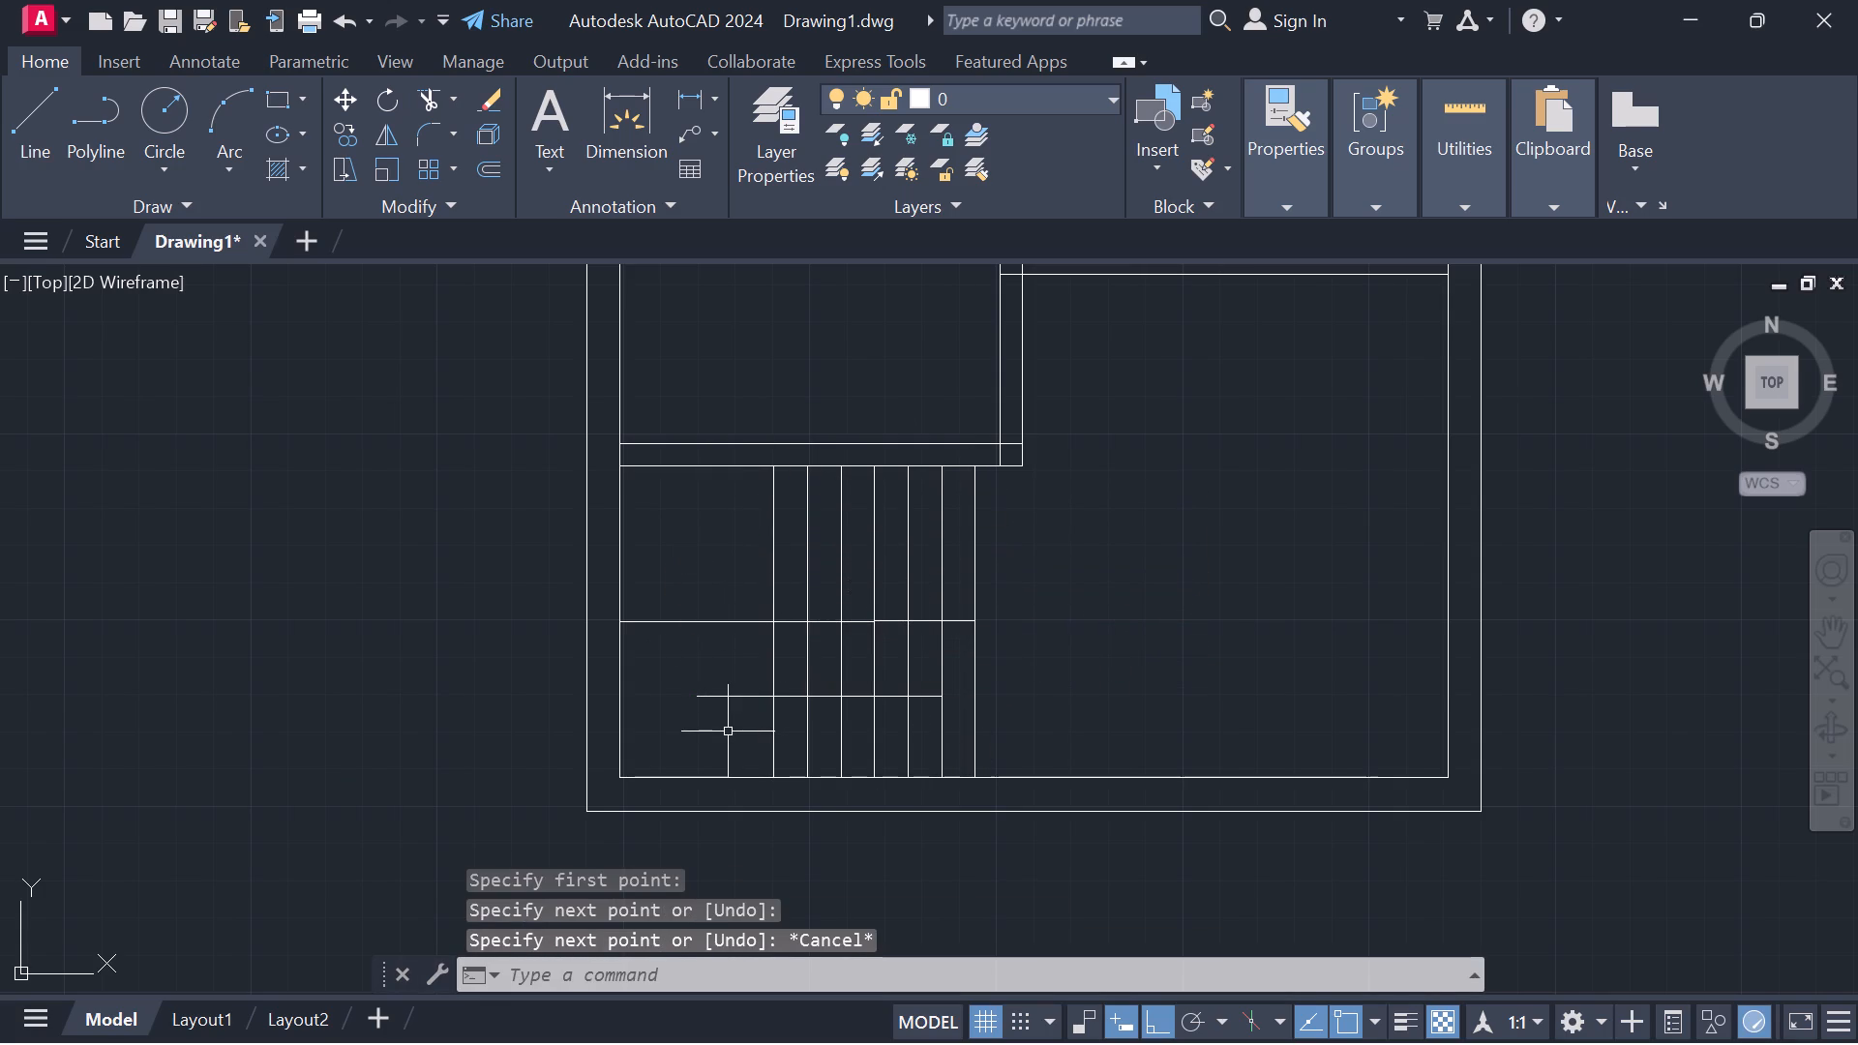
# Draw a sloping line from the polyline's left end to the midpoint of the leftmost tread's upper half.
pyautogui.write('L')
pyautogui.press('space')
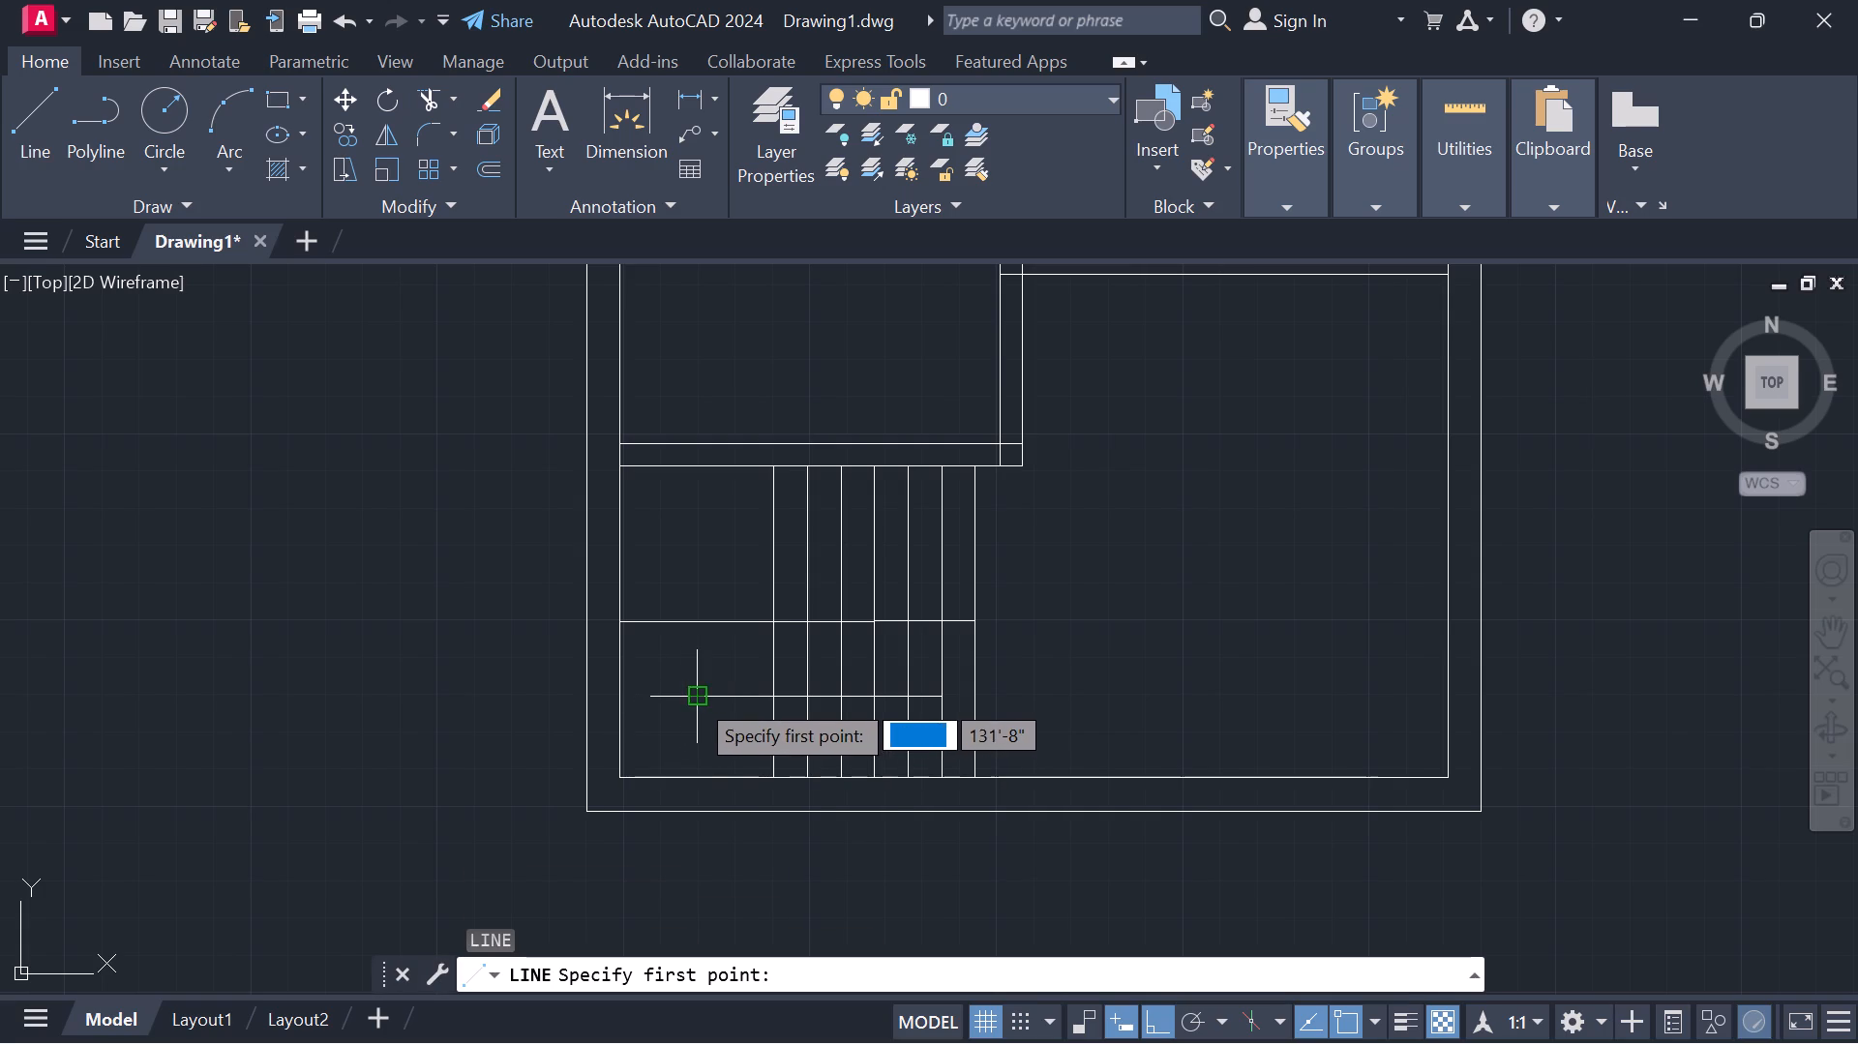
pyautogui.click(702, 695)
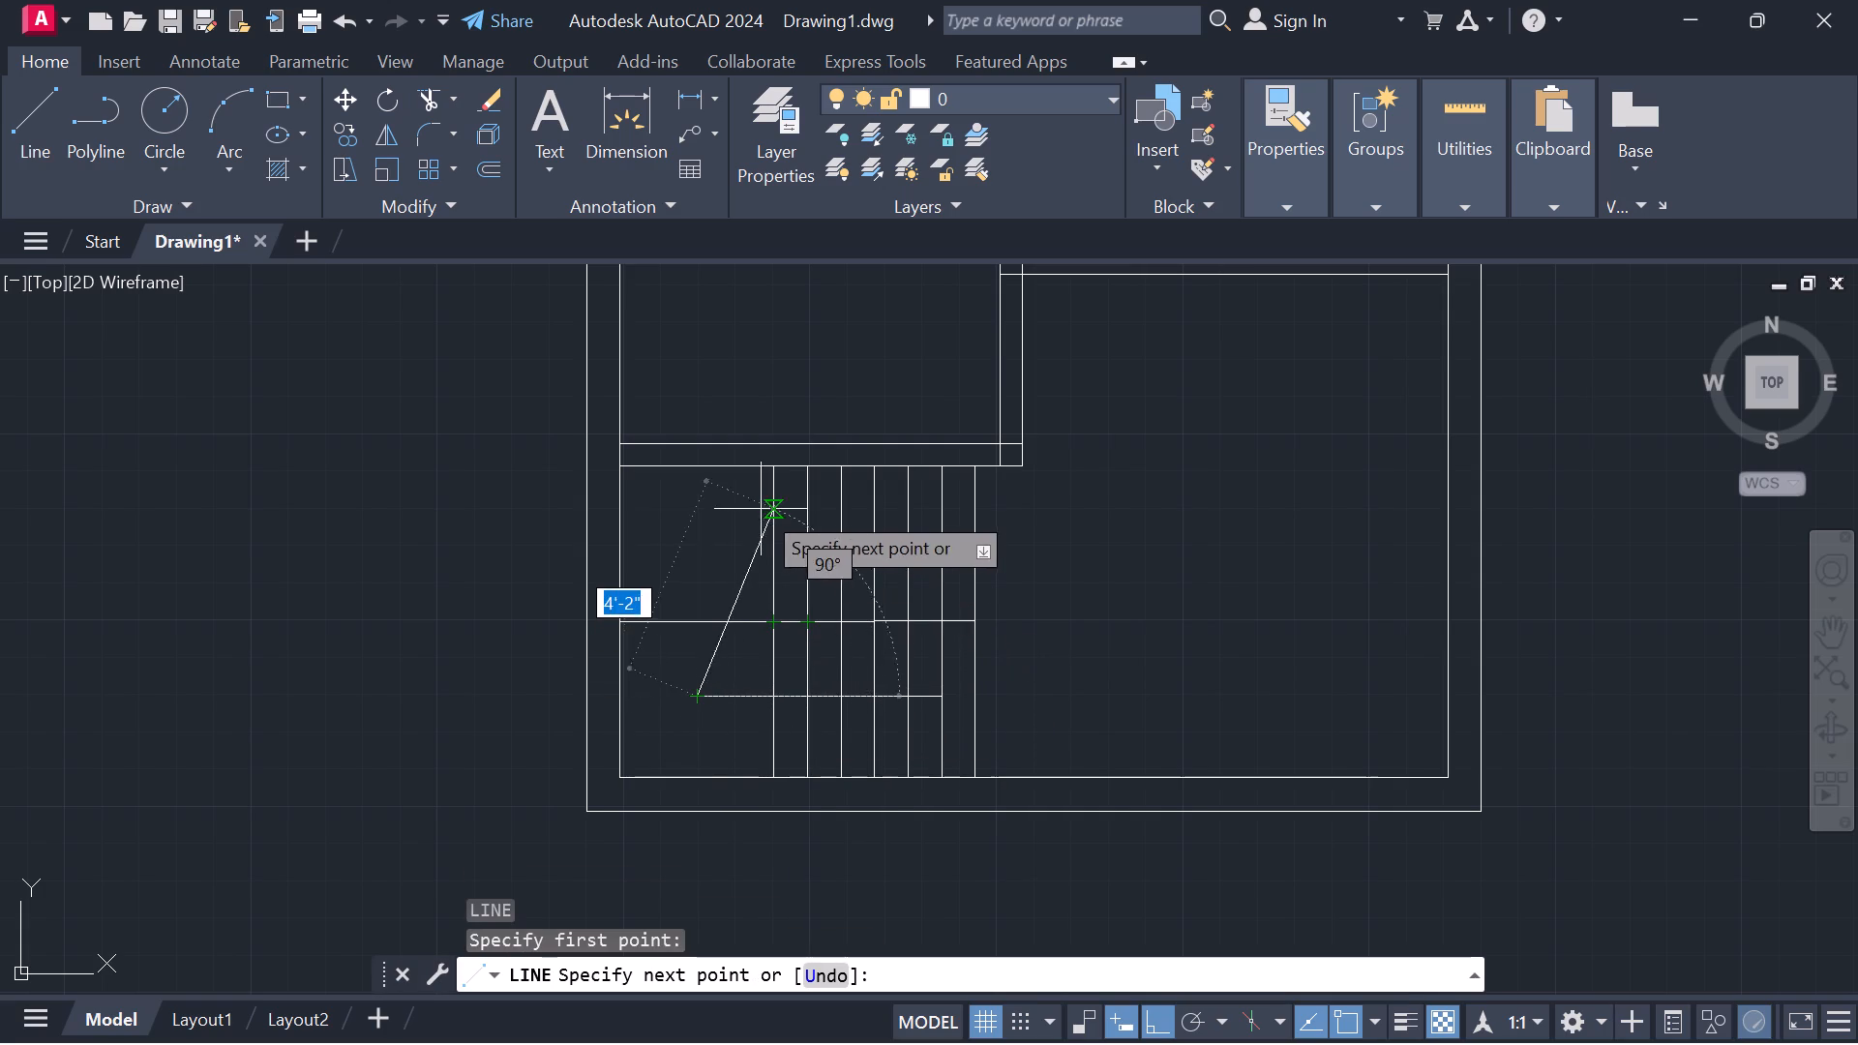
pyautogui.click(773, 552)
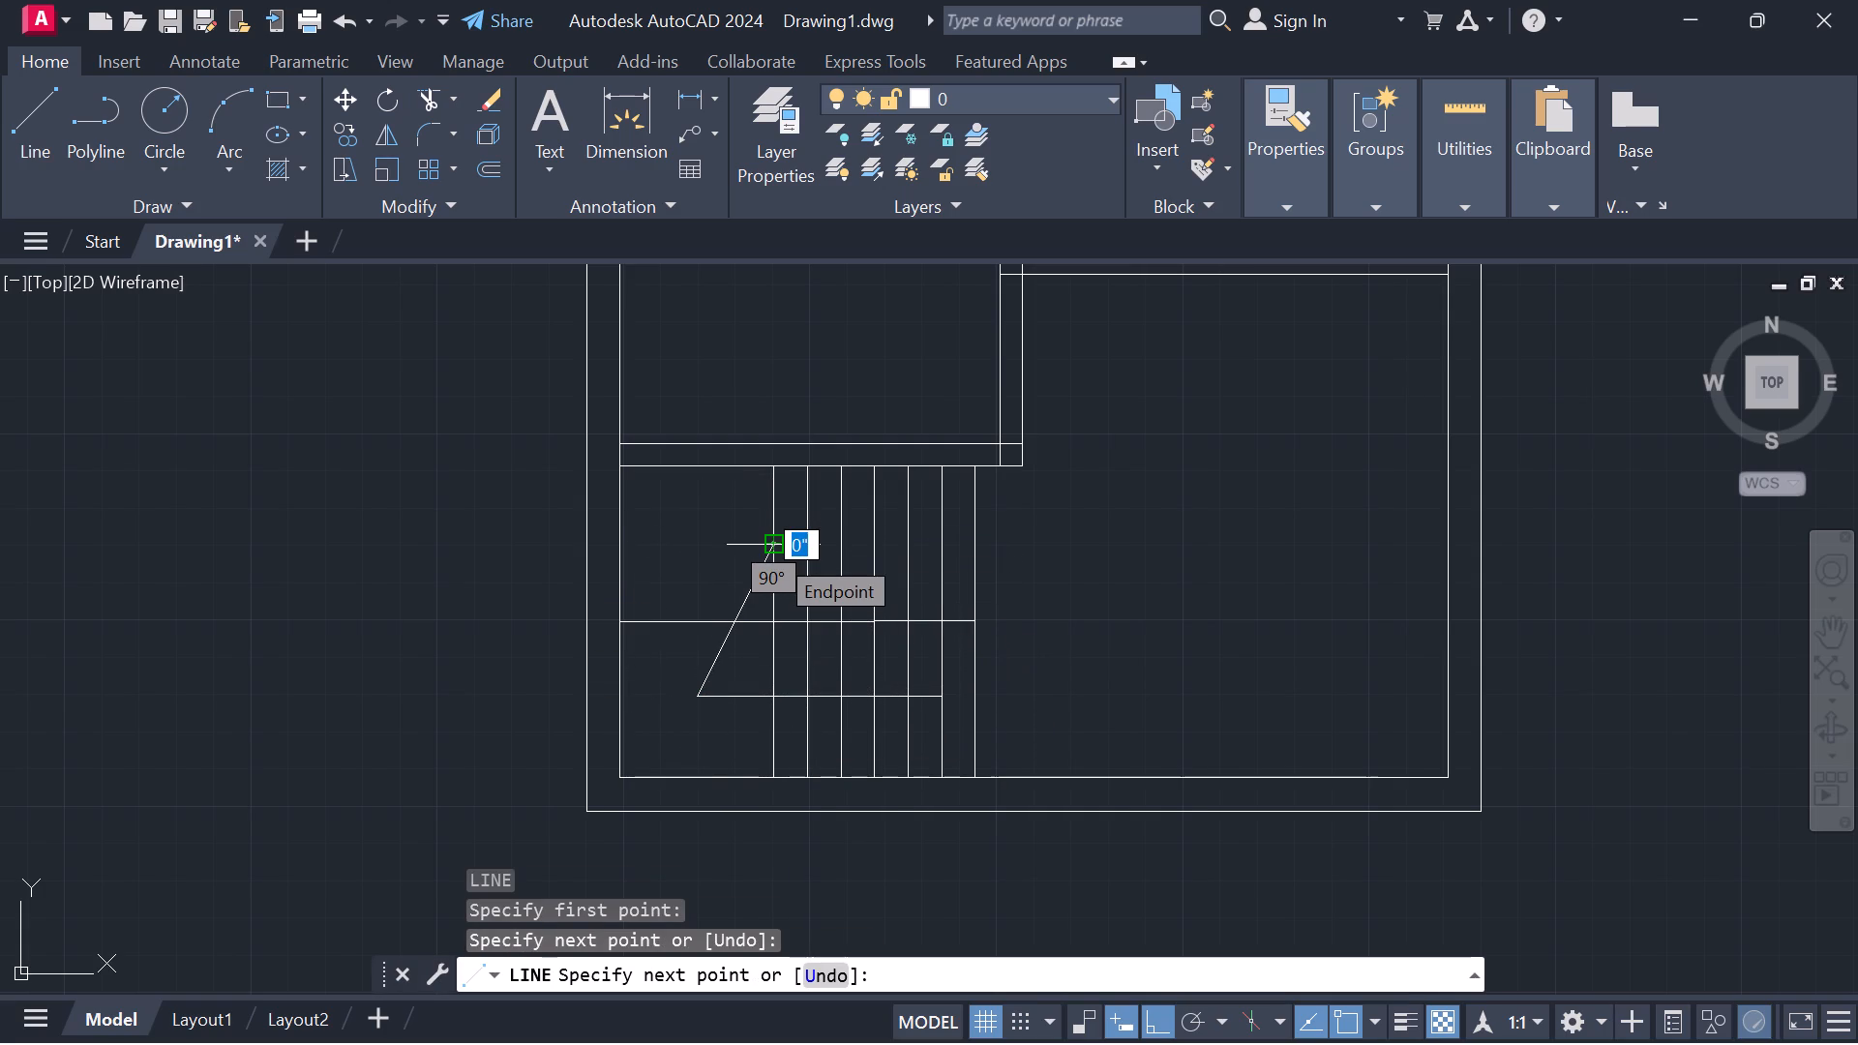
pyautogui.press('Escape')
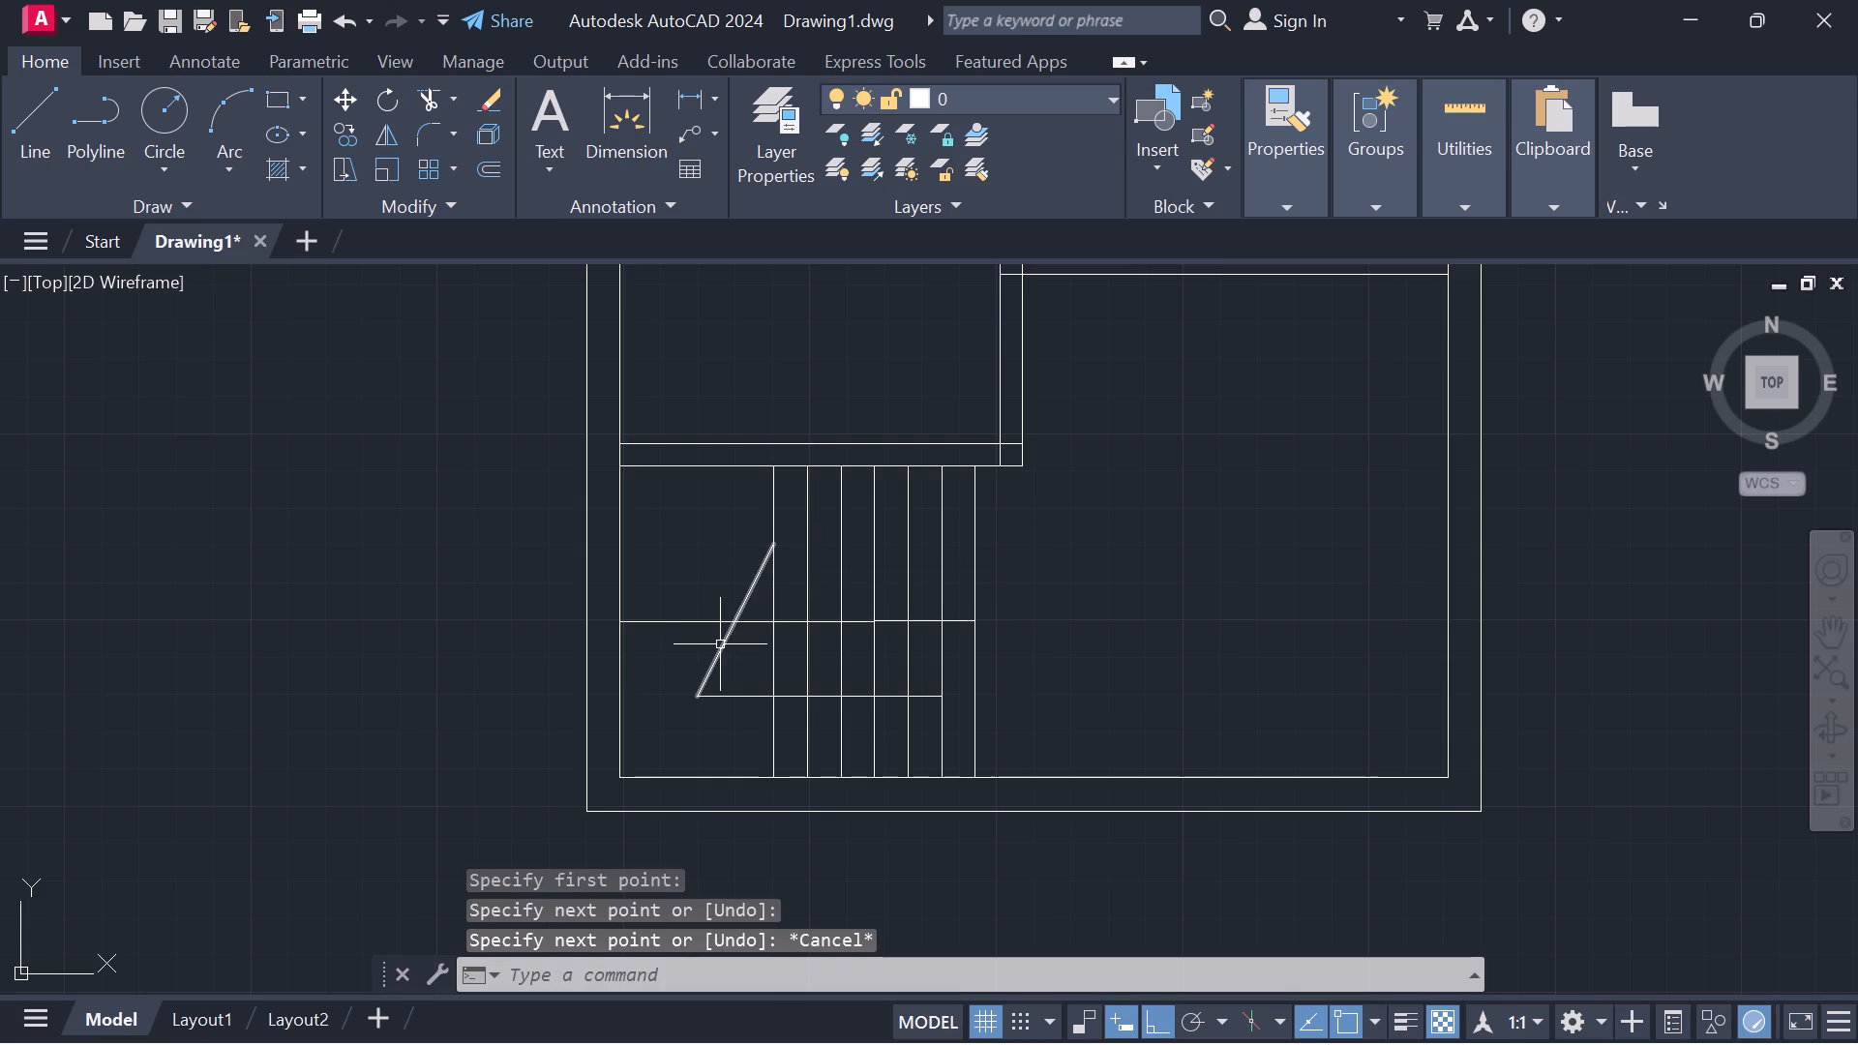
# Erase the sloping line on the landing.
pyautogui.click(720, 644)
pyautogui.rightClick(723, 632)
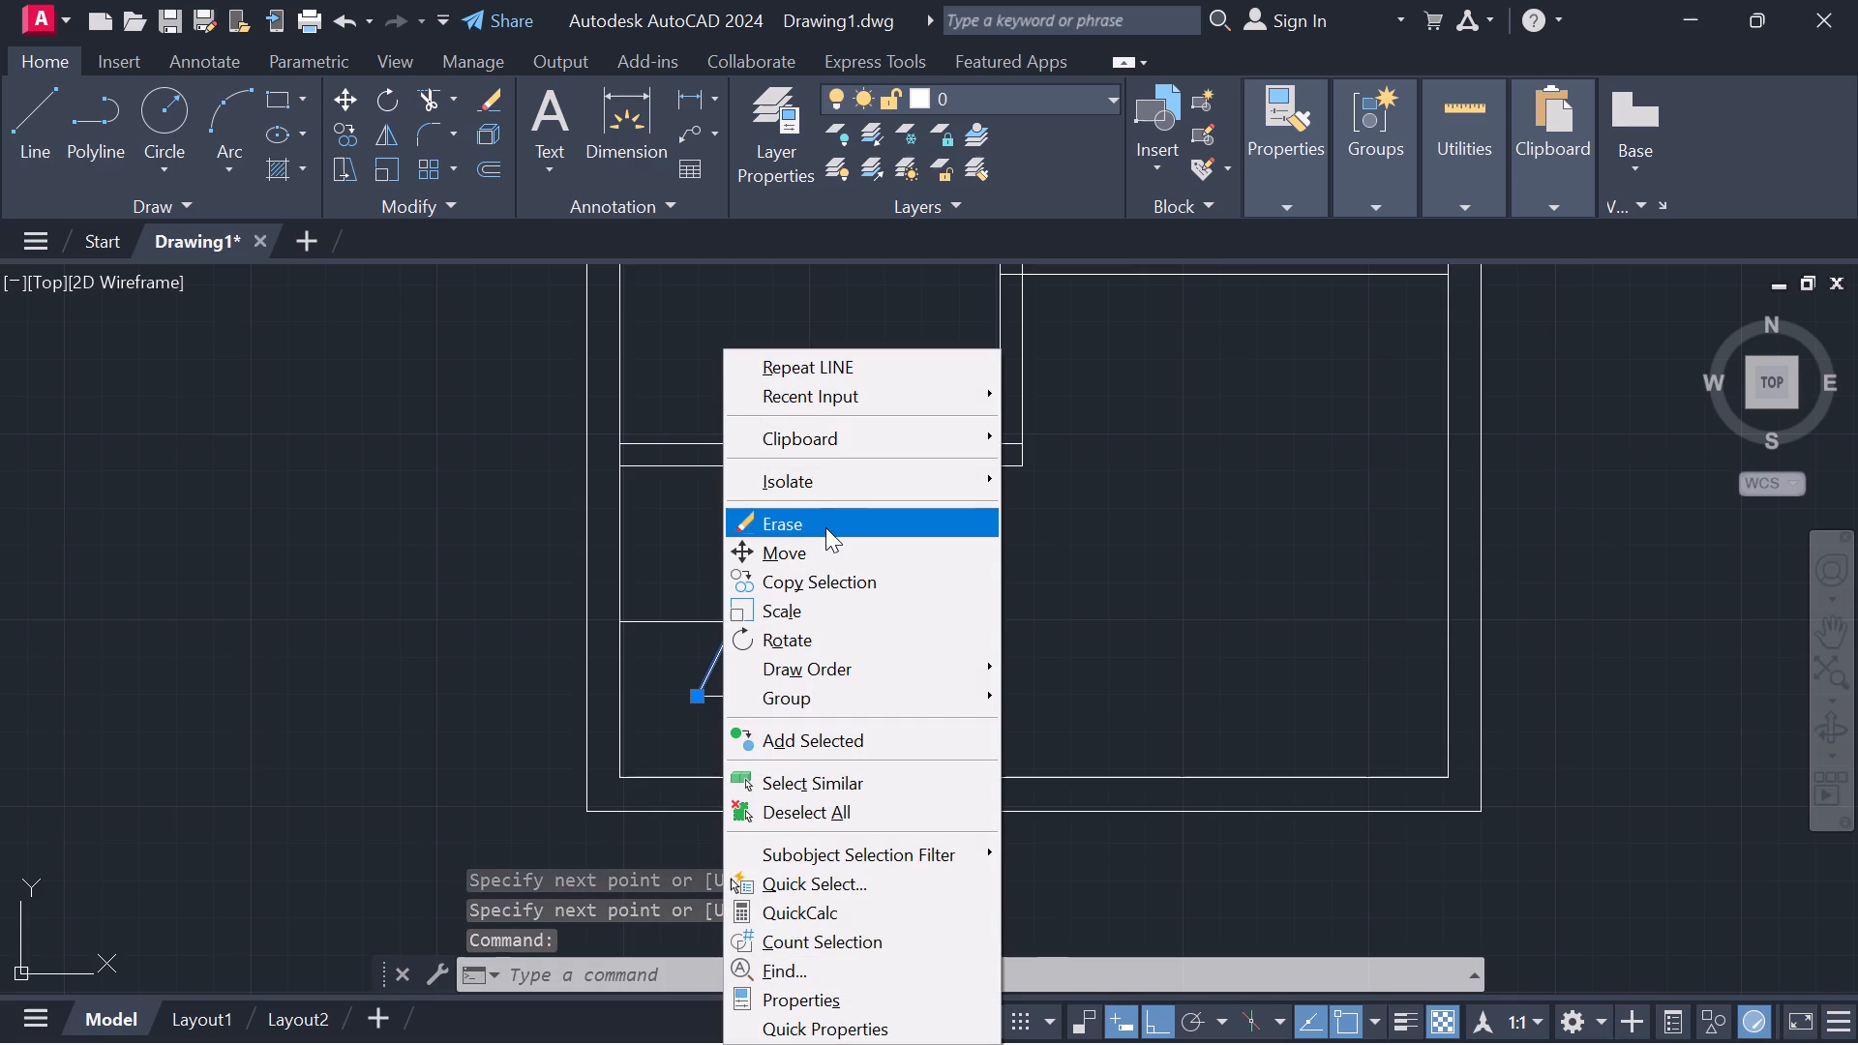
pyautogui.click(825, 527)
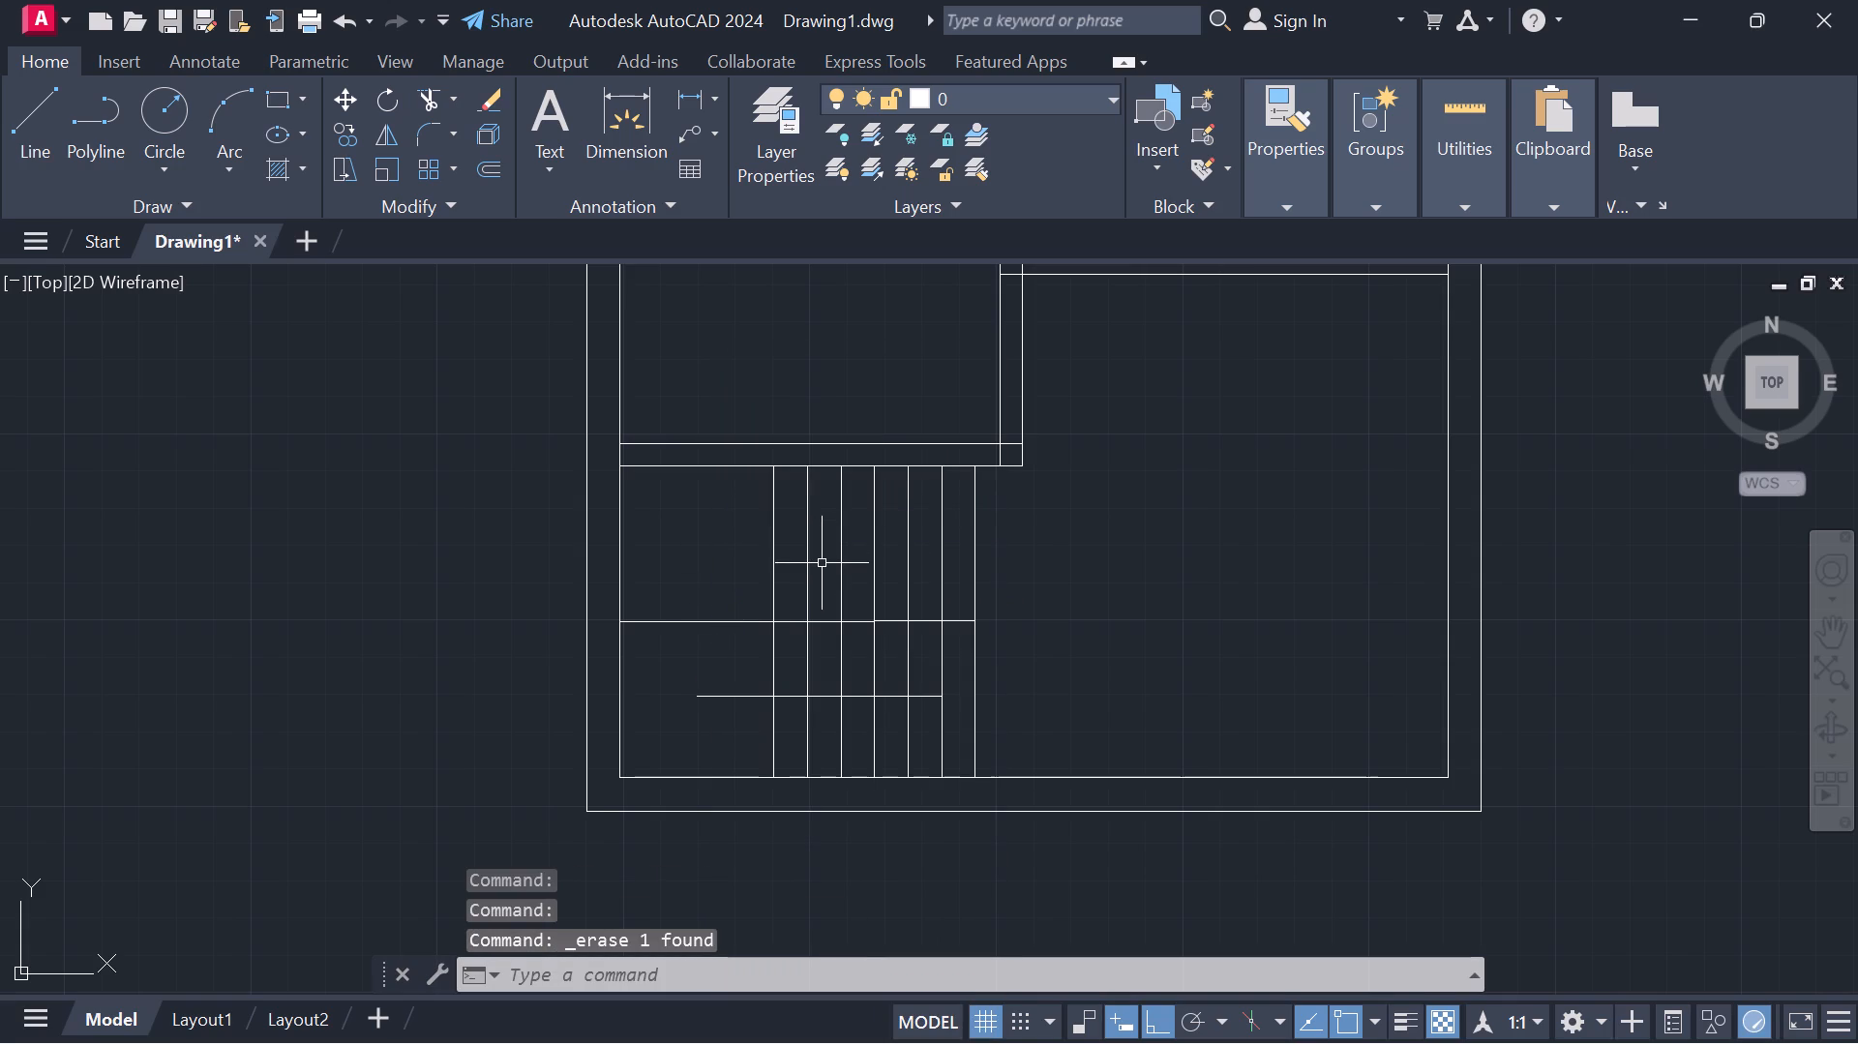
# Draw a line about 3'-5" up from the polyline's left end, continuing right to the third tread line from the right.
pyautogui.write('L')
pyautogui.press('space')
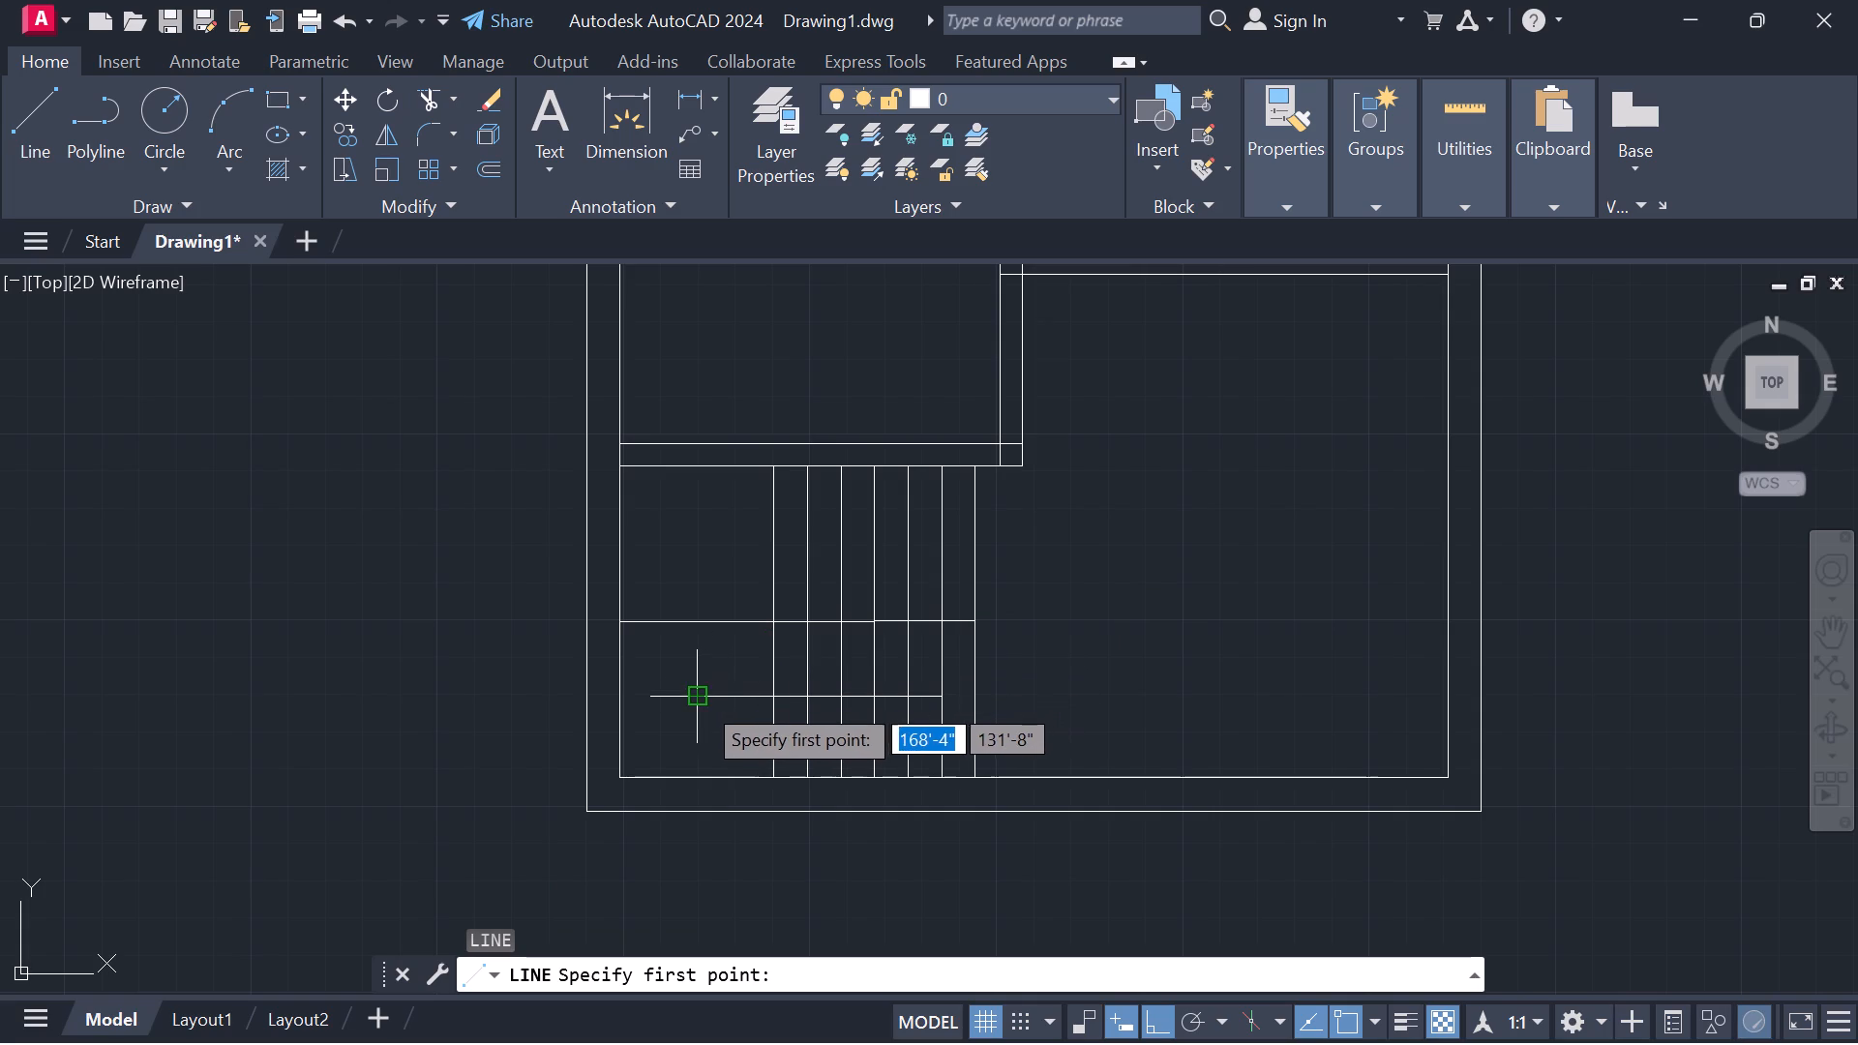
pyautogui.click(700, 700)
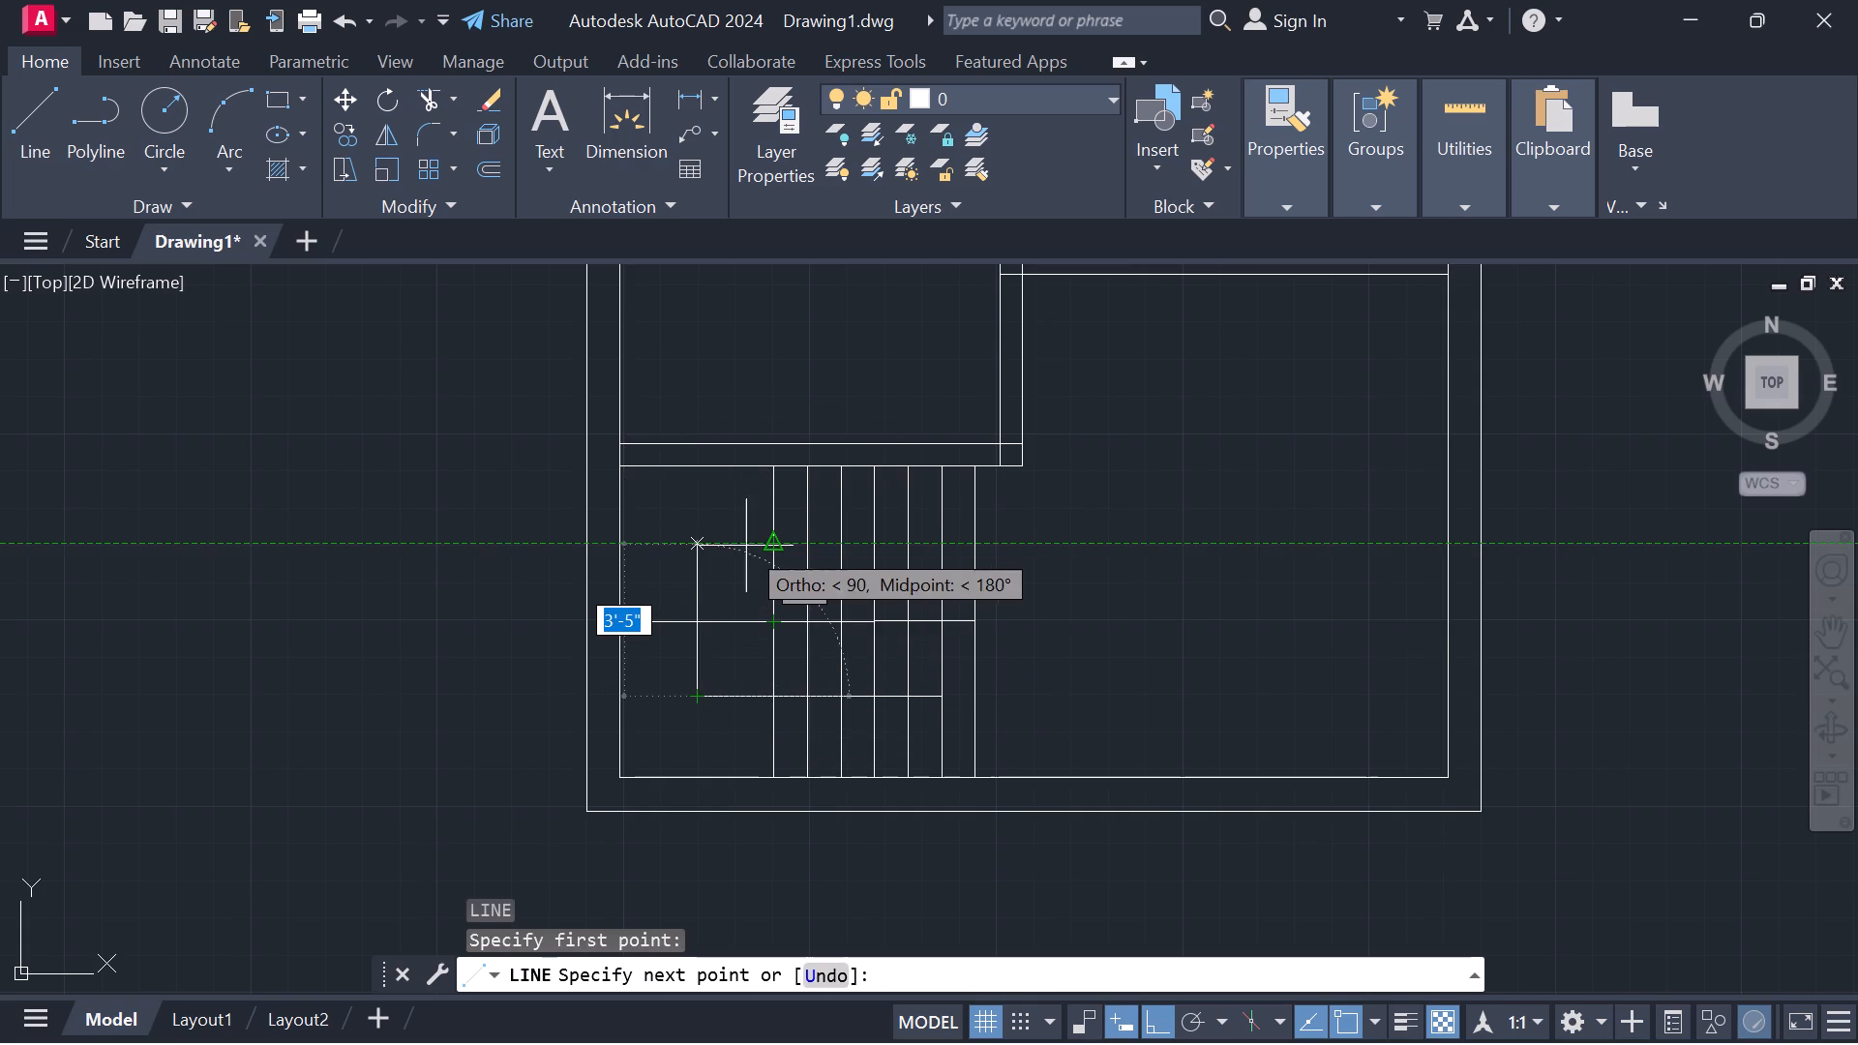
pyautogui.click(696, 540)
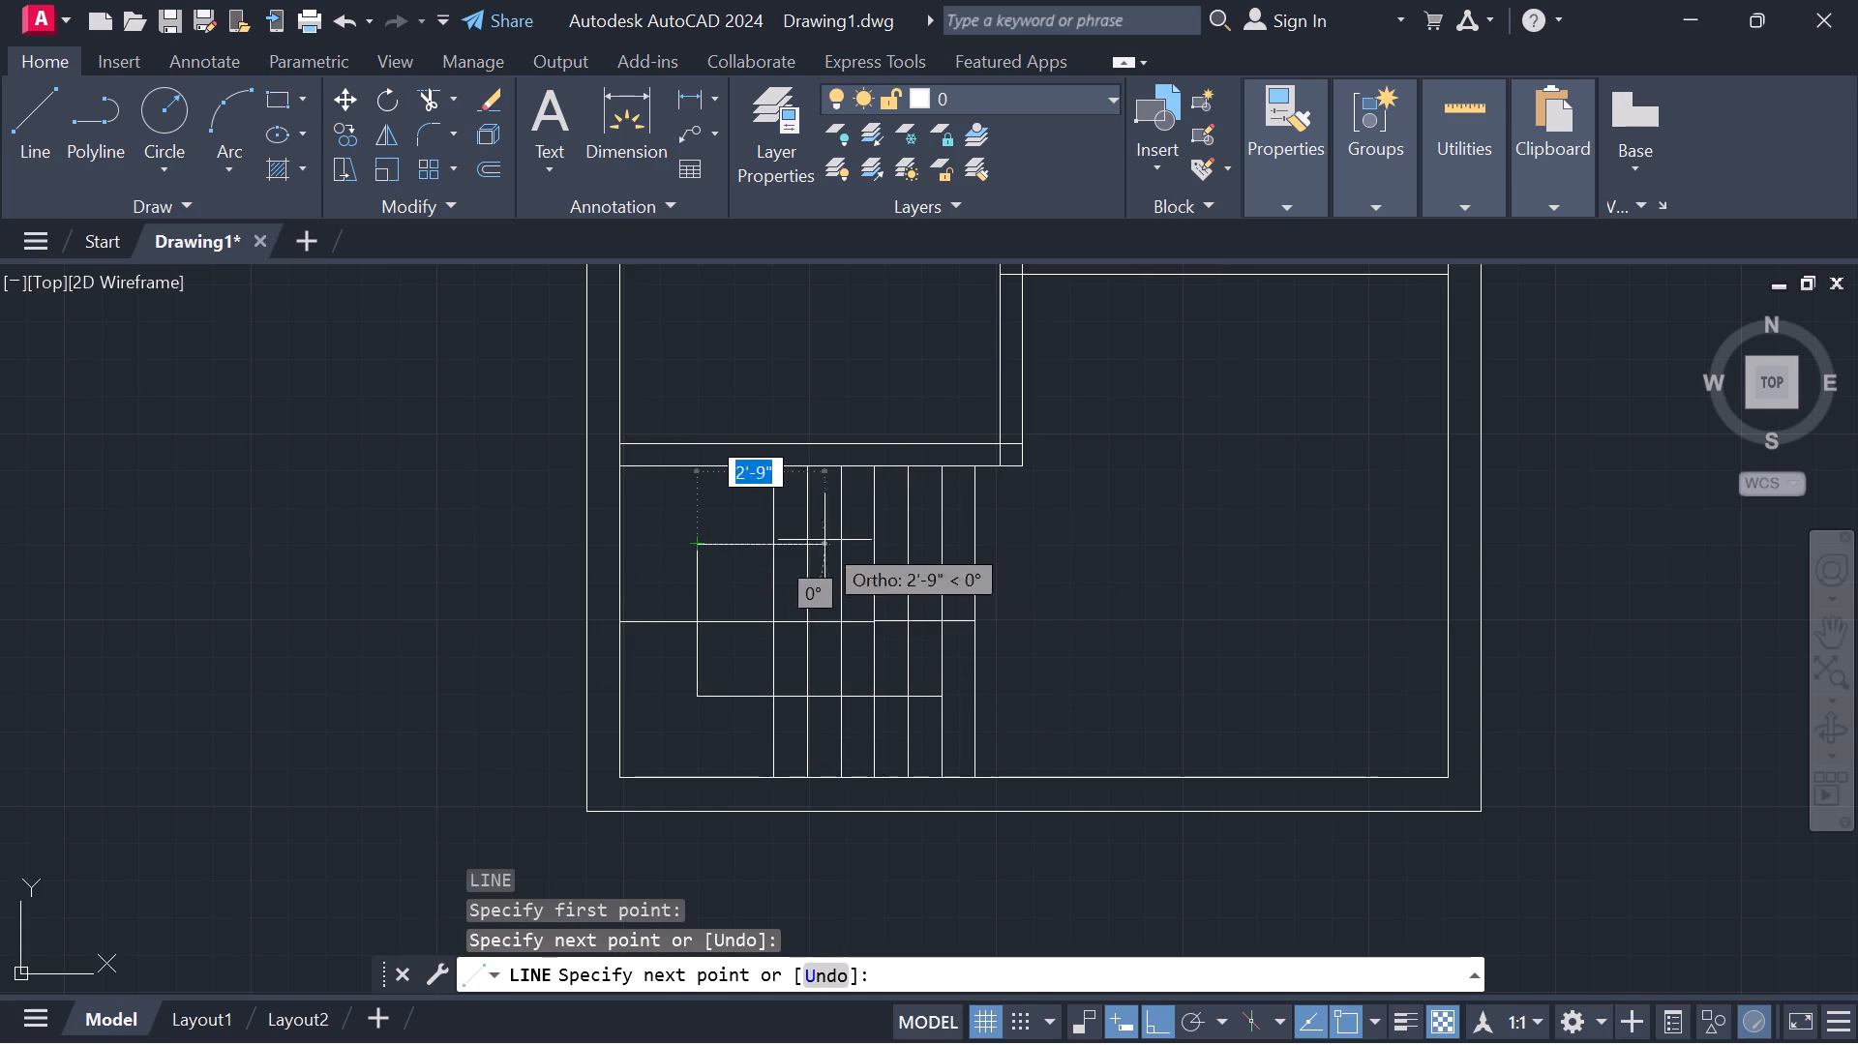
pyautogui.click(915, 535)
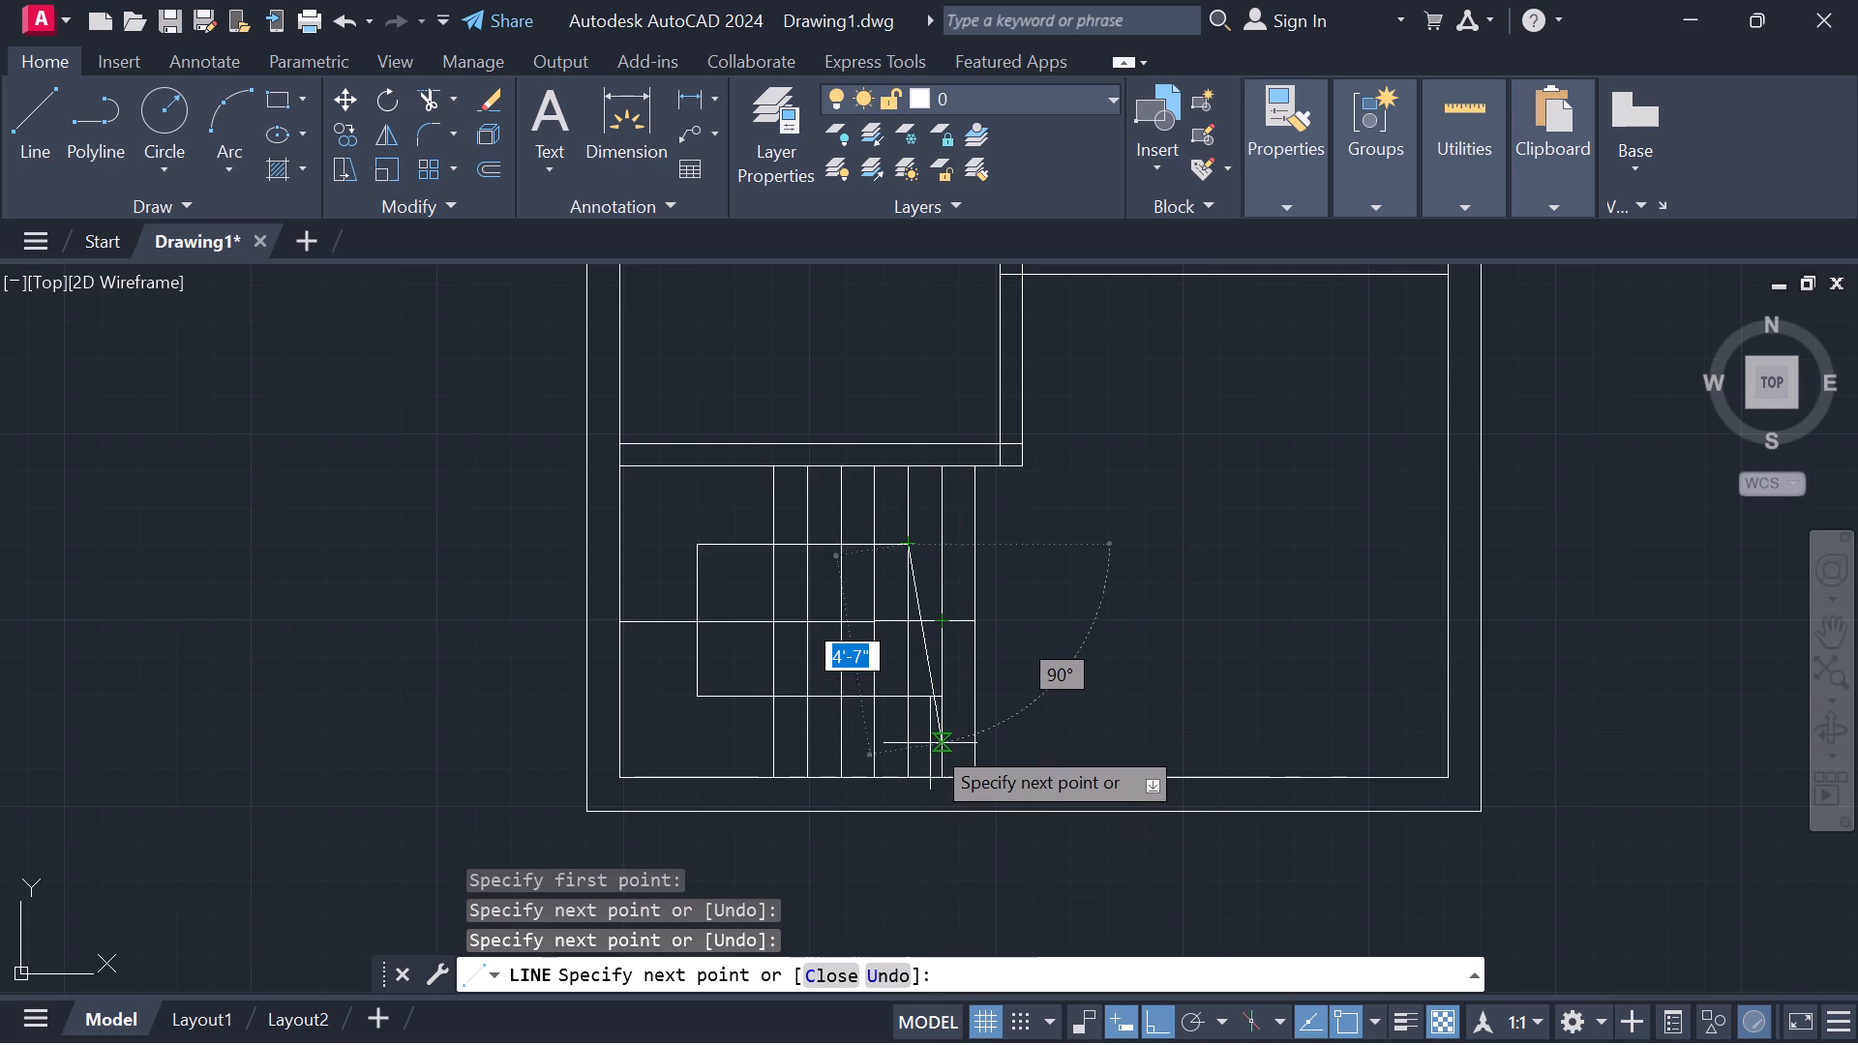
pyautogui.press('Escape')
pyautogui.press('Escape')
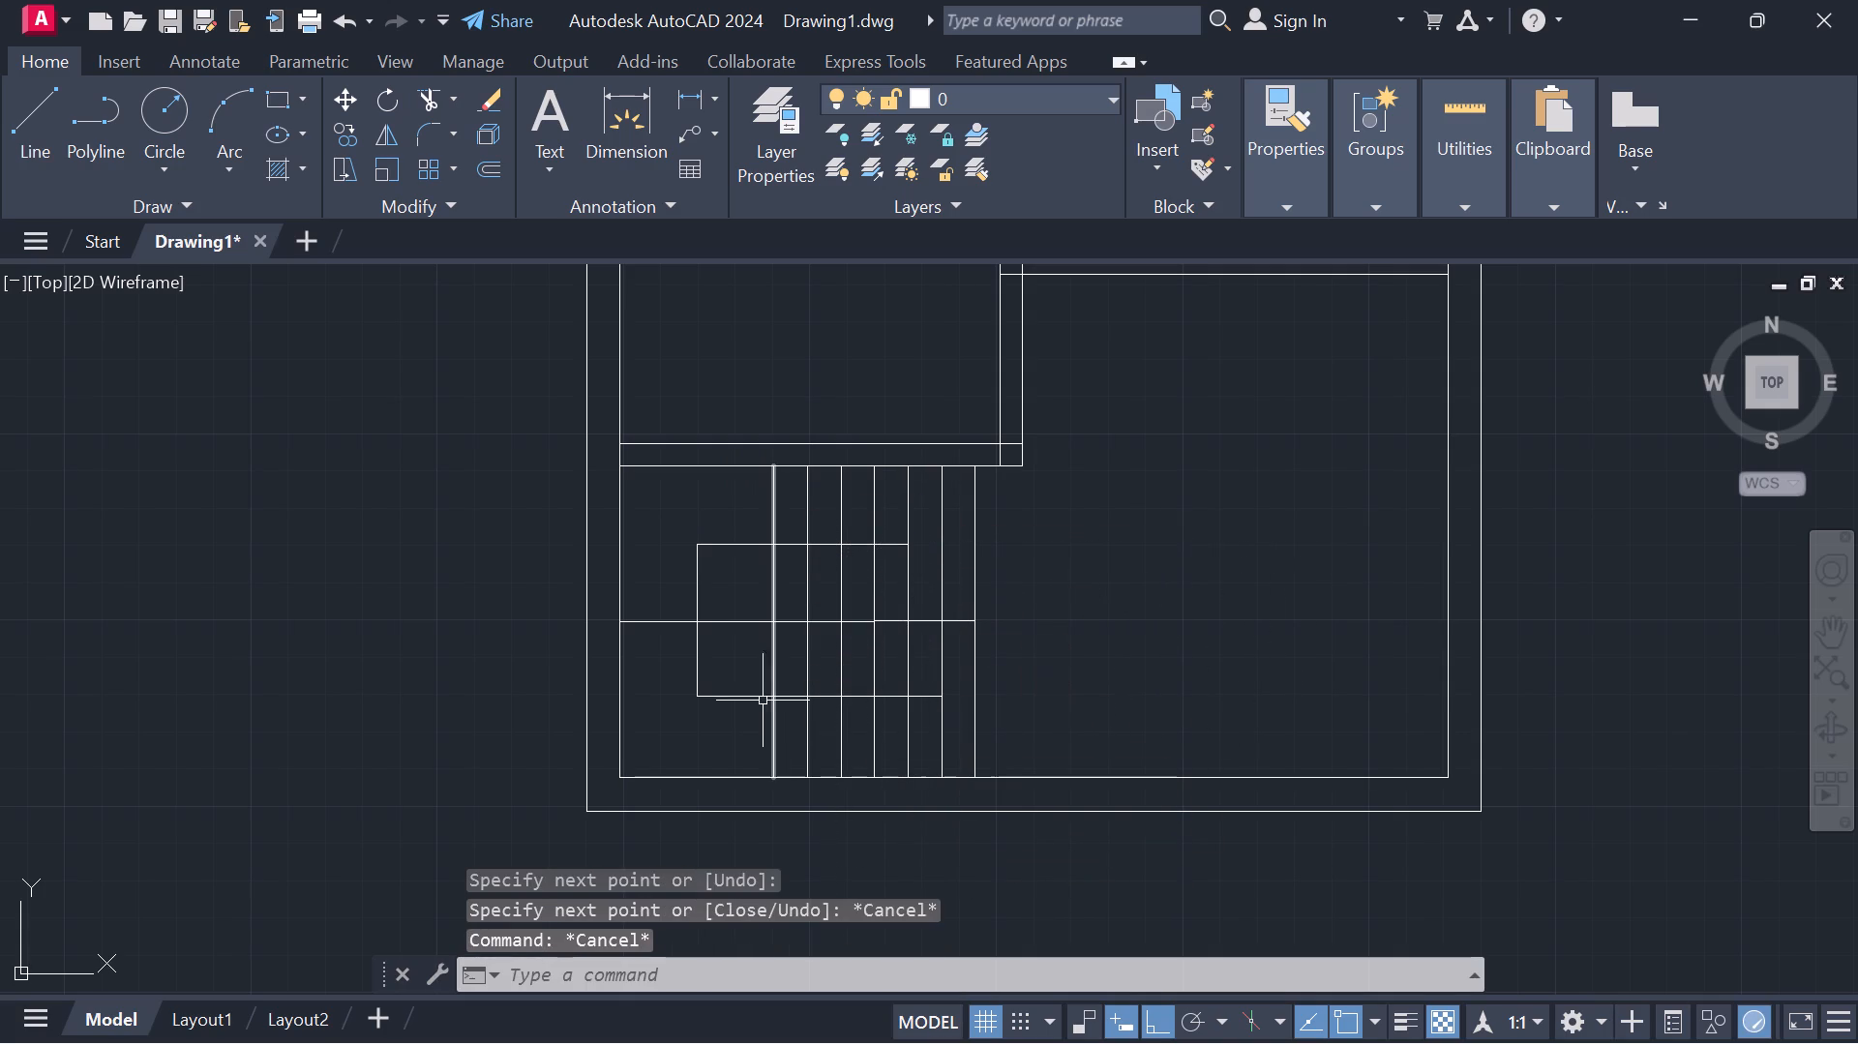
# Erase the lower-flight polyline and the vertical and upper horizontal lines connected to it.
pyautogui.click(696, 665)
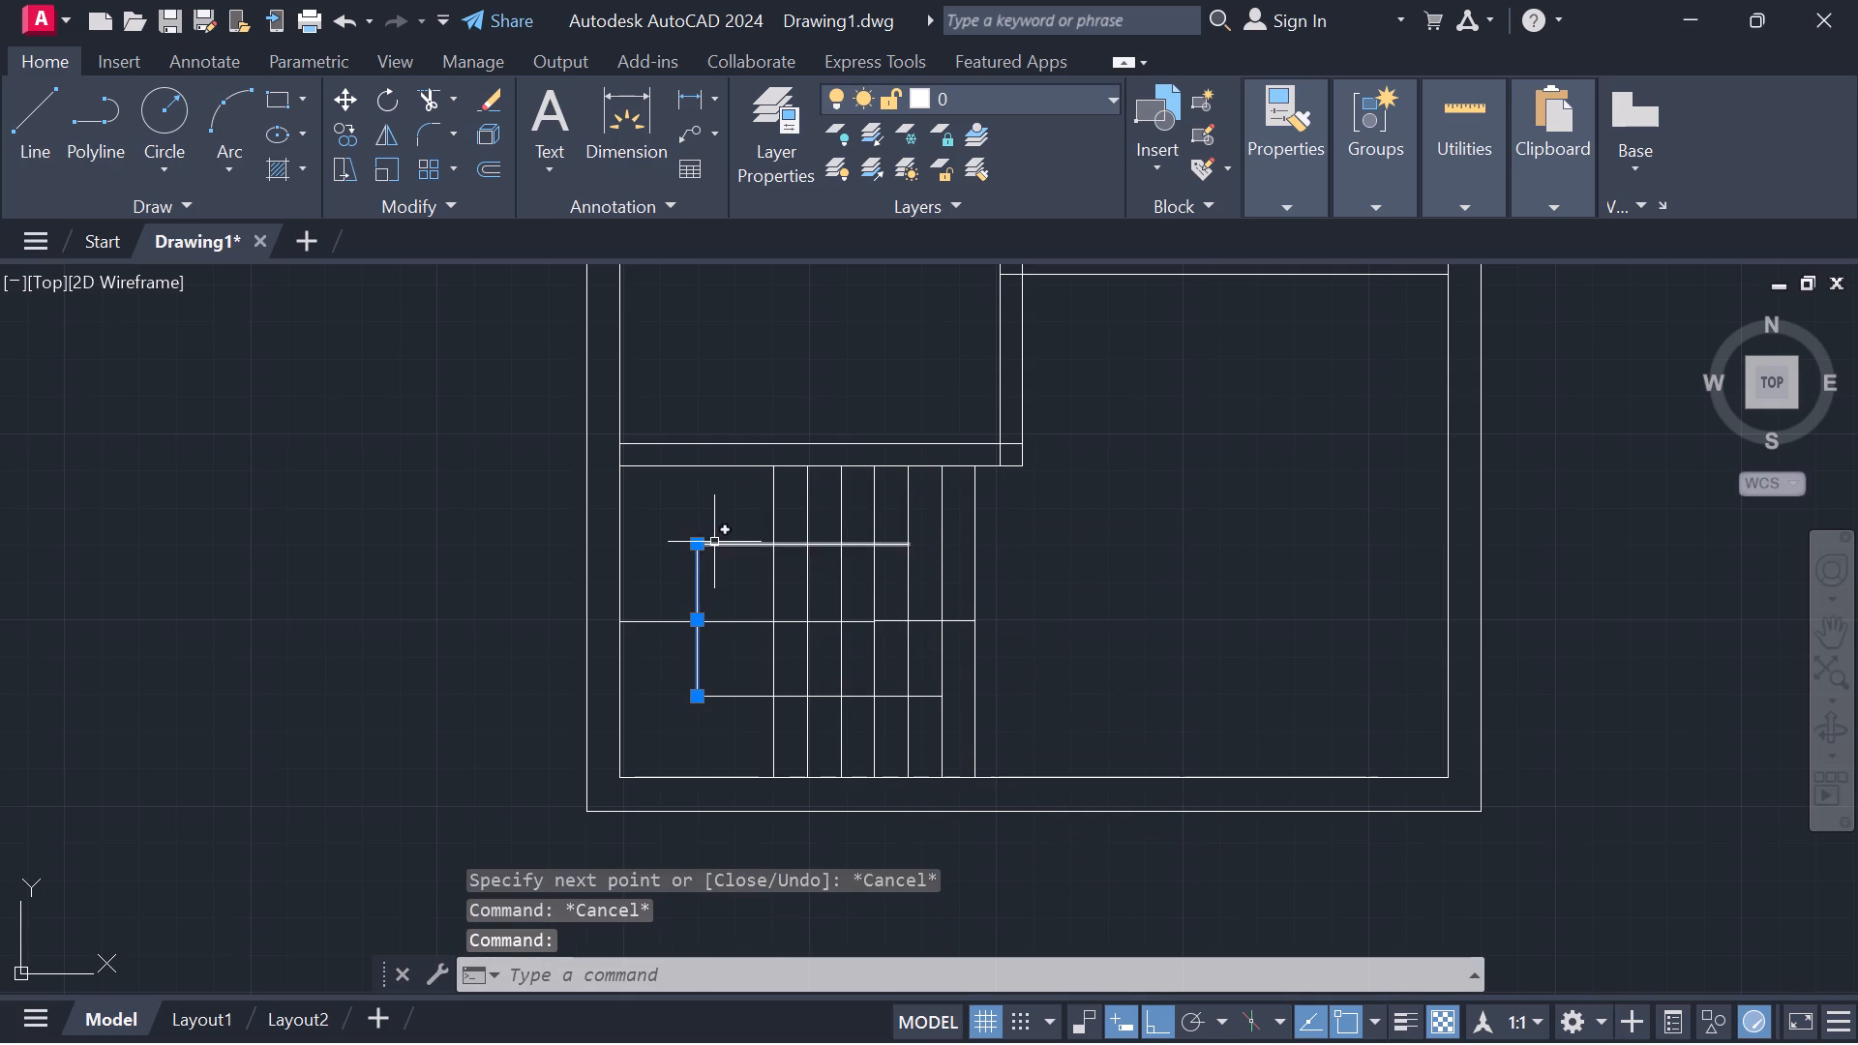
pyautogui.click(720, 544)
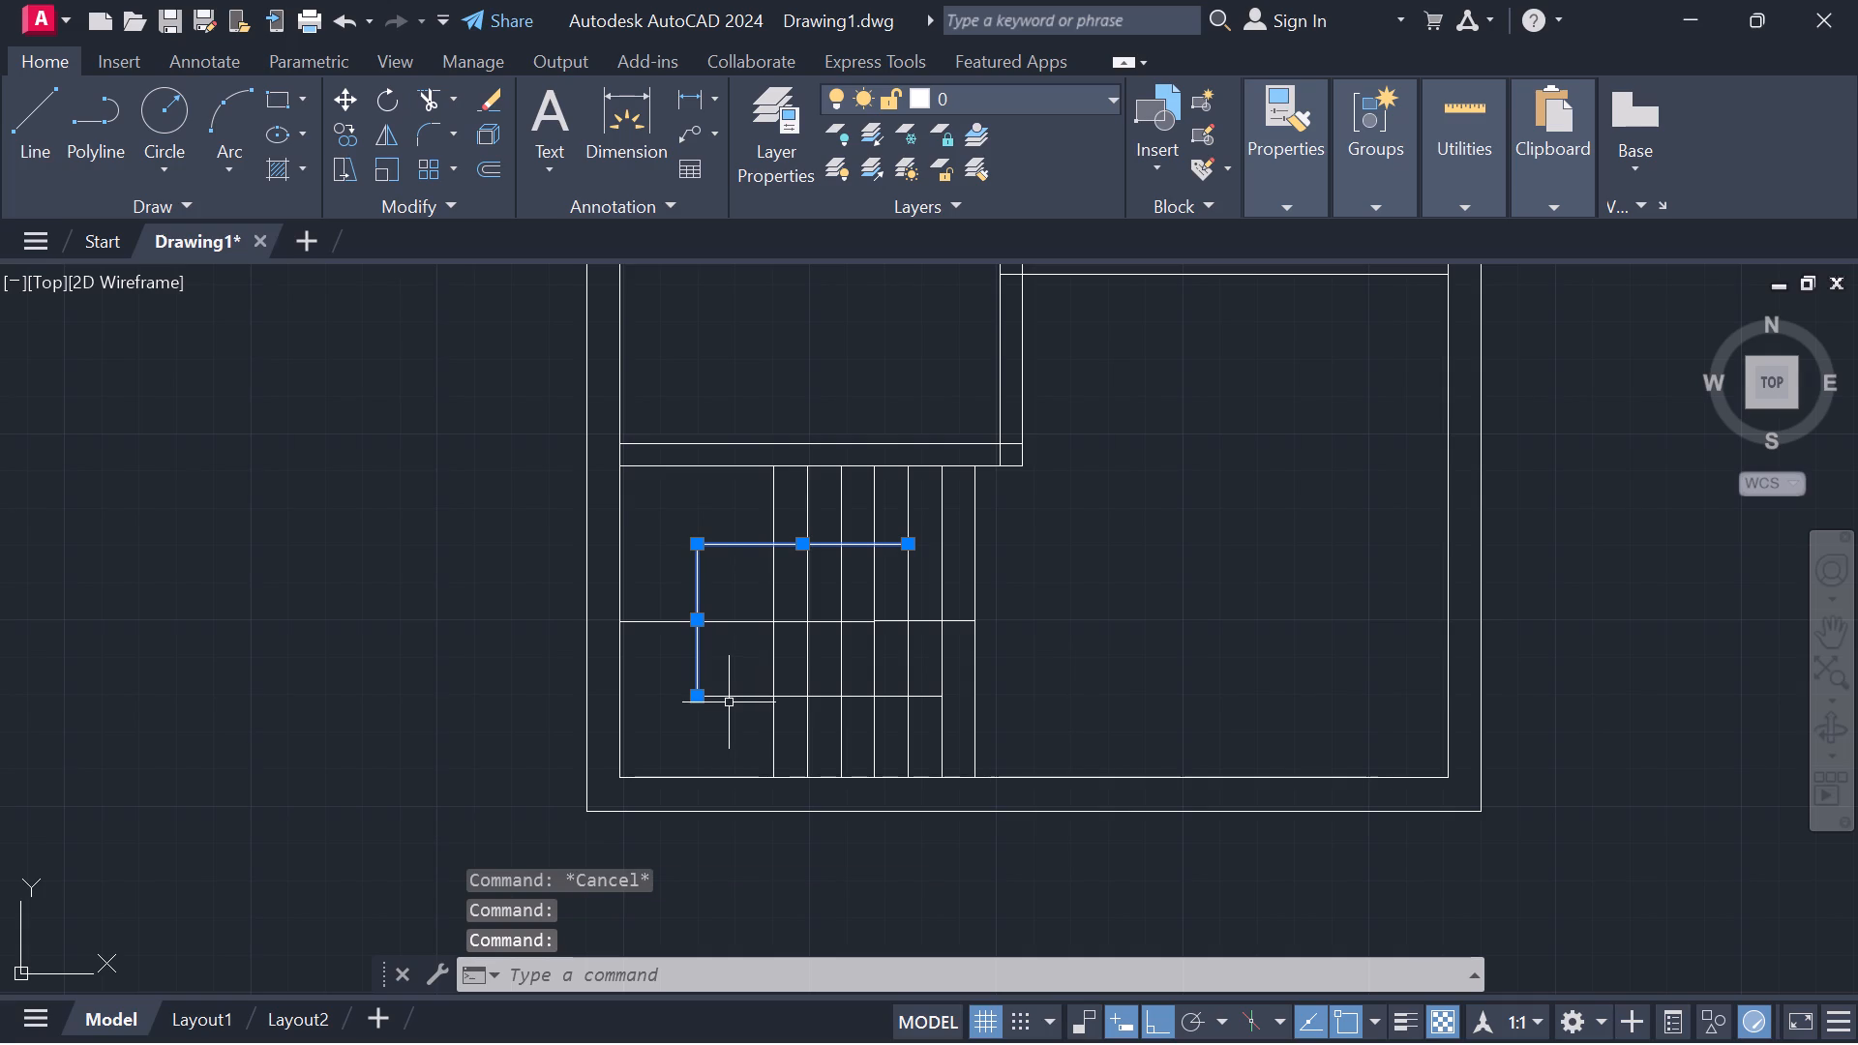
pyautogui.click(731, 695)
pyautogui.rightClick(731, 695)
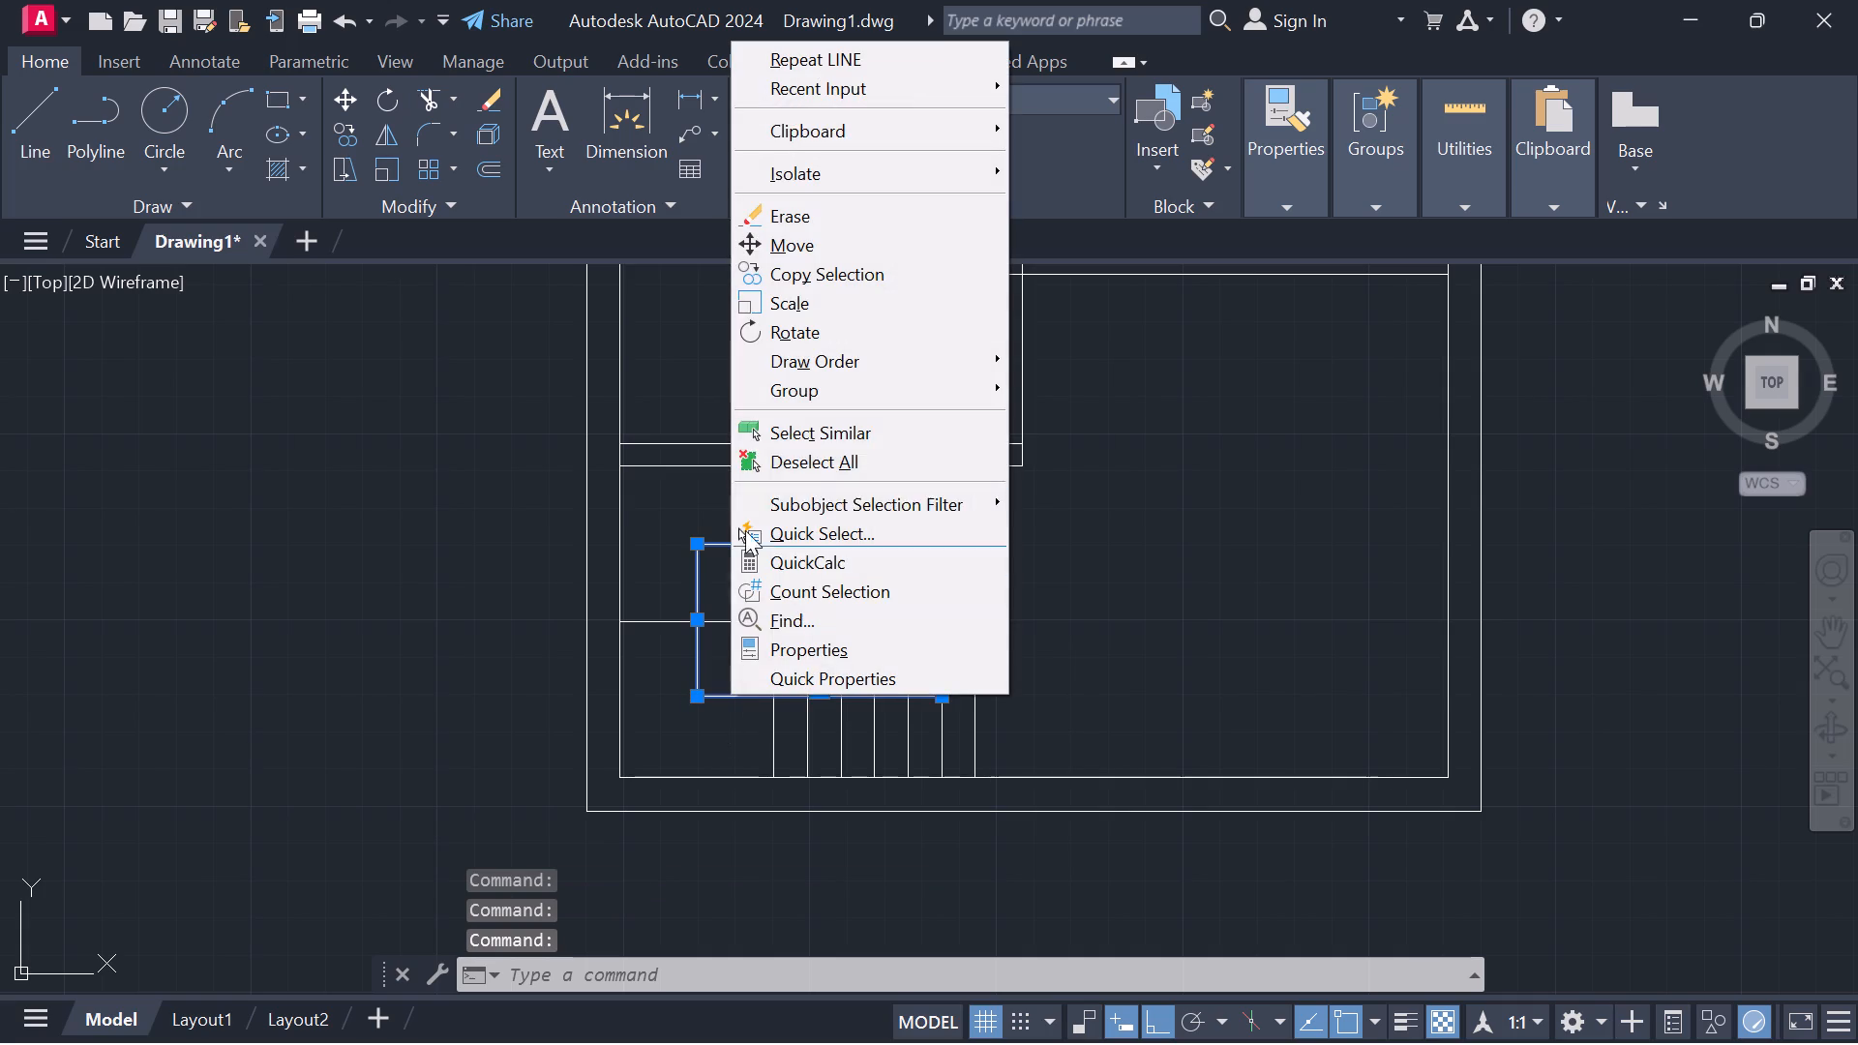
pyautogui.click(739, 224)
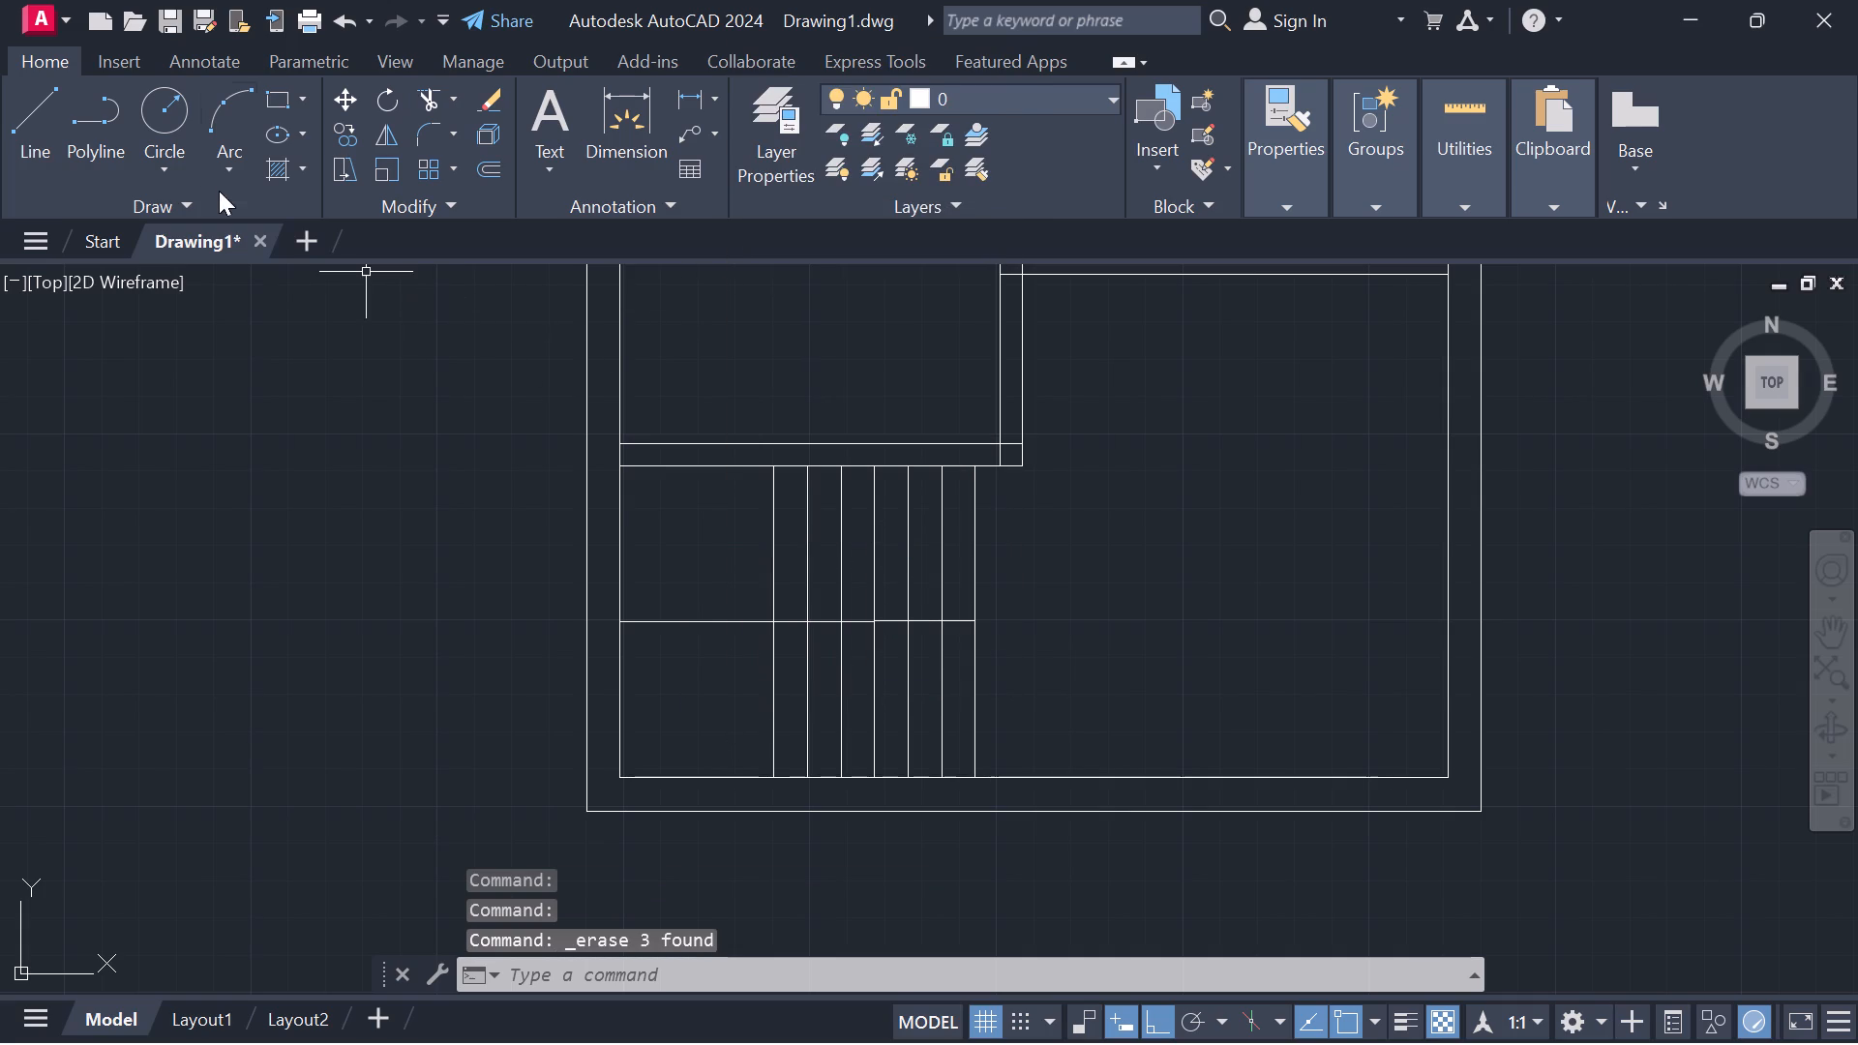
# Draw one continuous polyline from the lower flight's second tread from the right, left about 5'-5", up, and right to the upper flight's third tread.
pyautogui.click(91, 123)
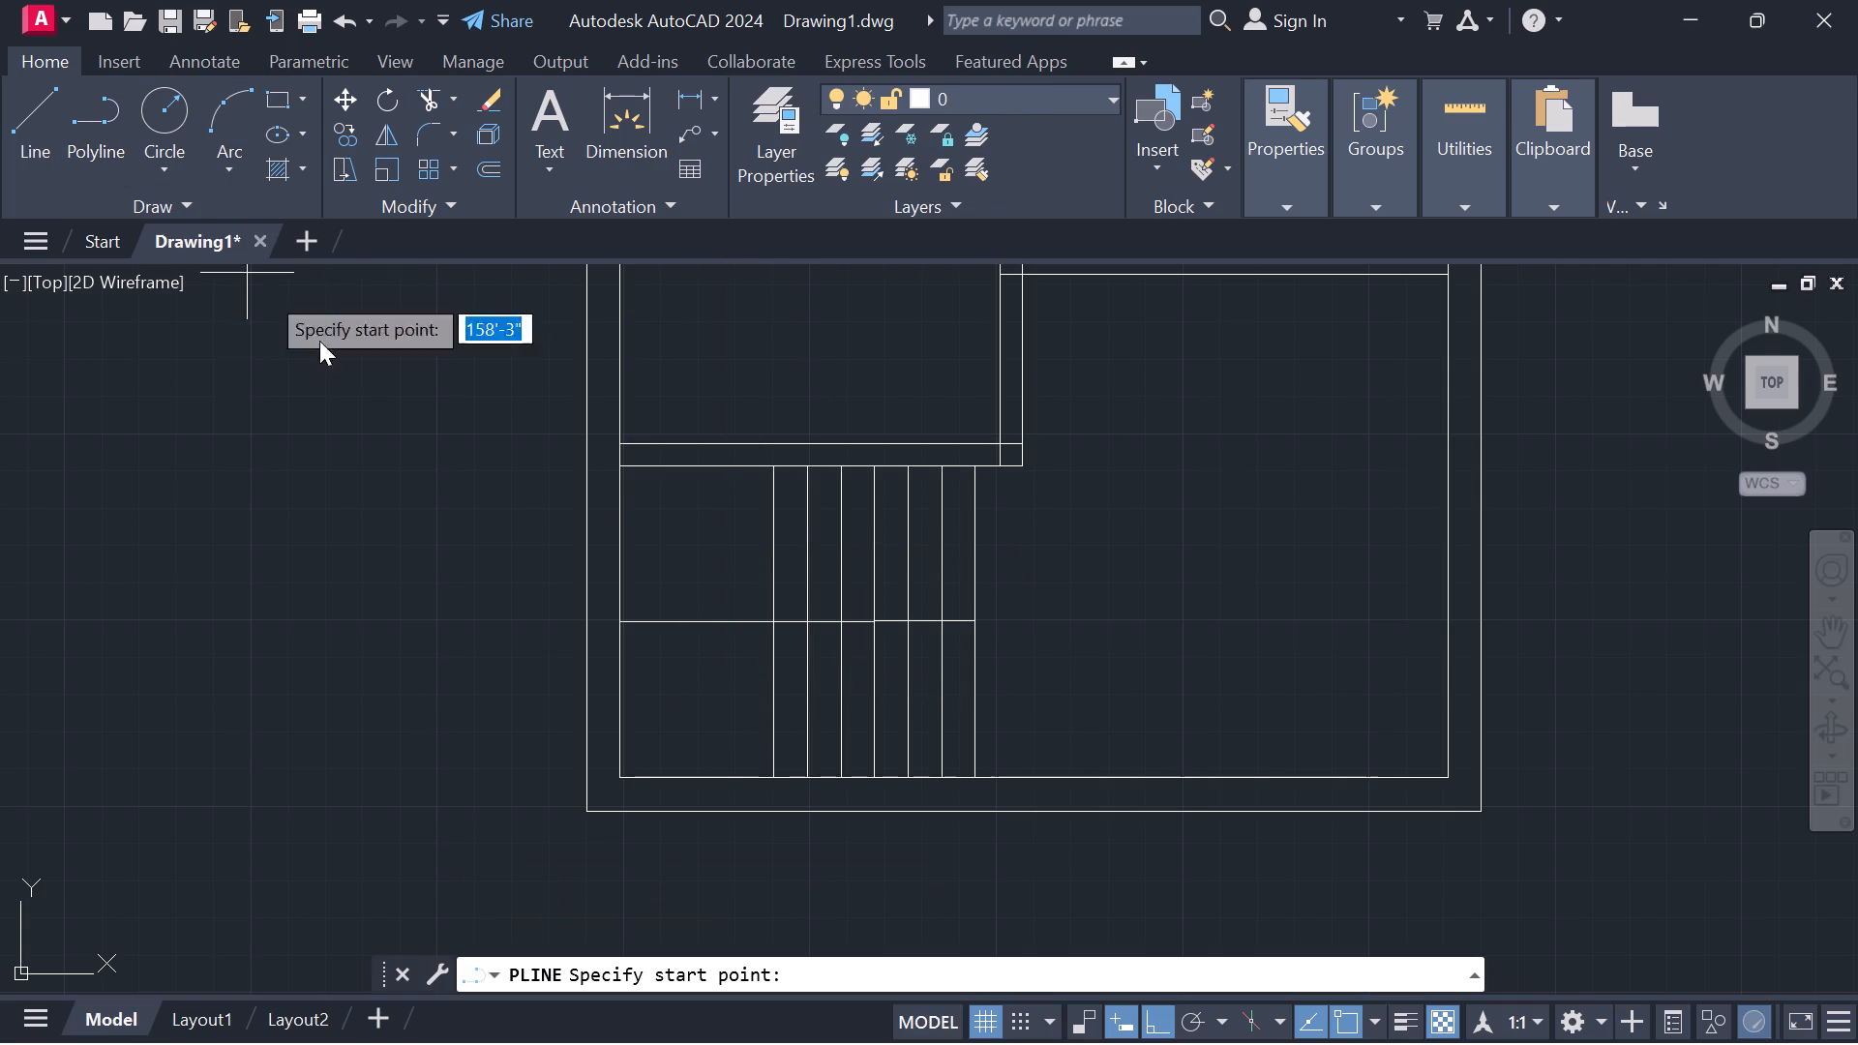
pyautogui.click(939, 696)
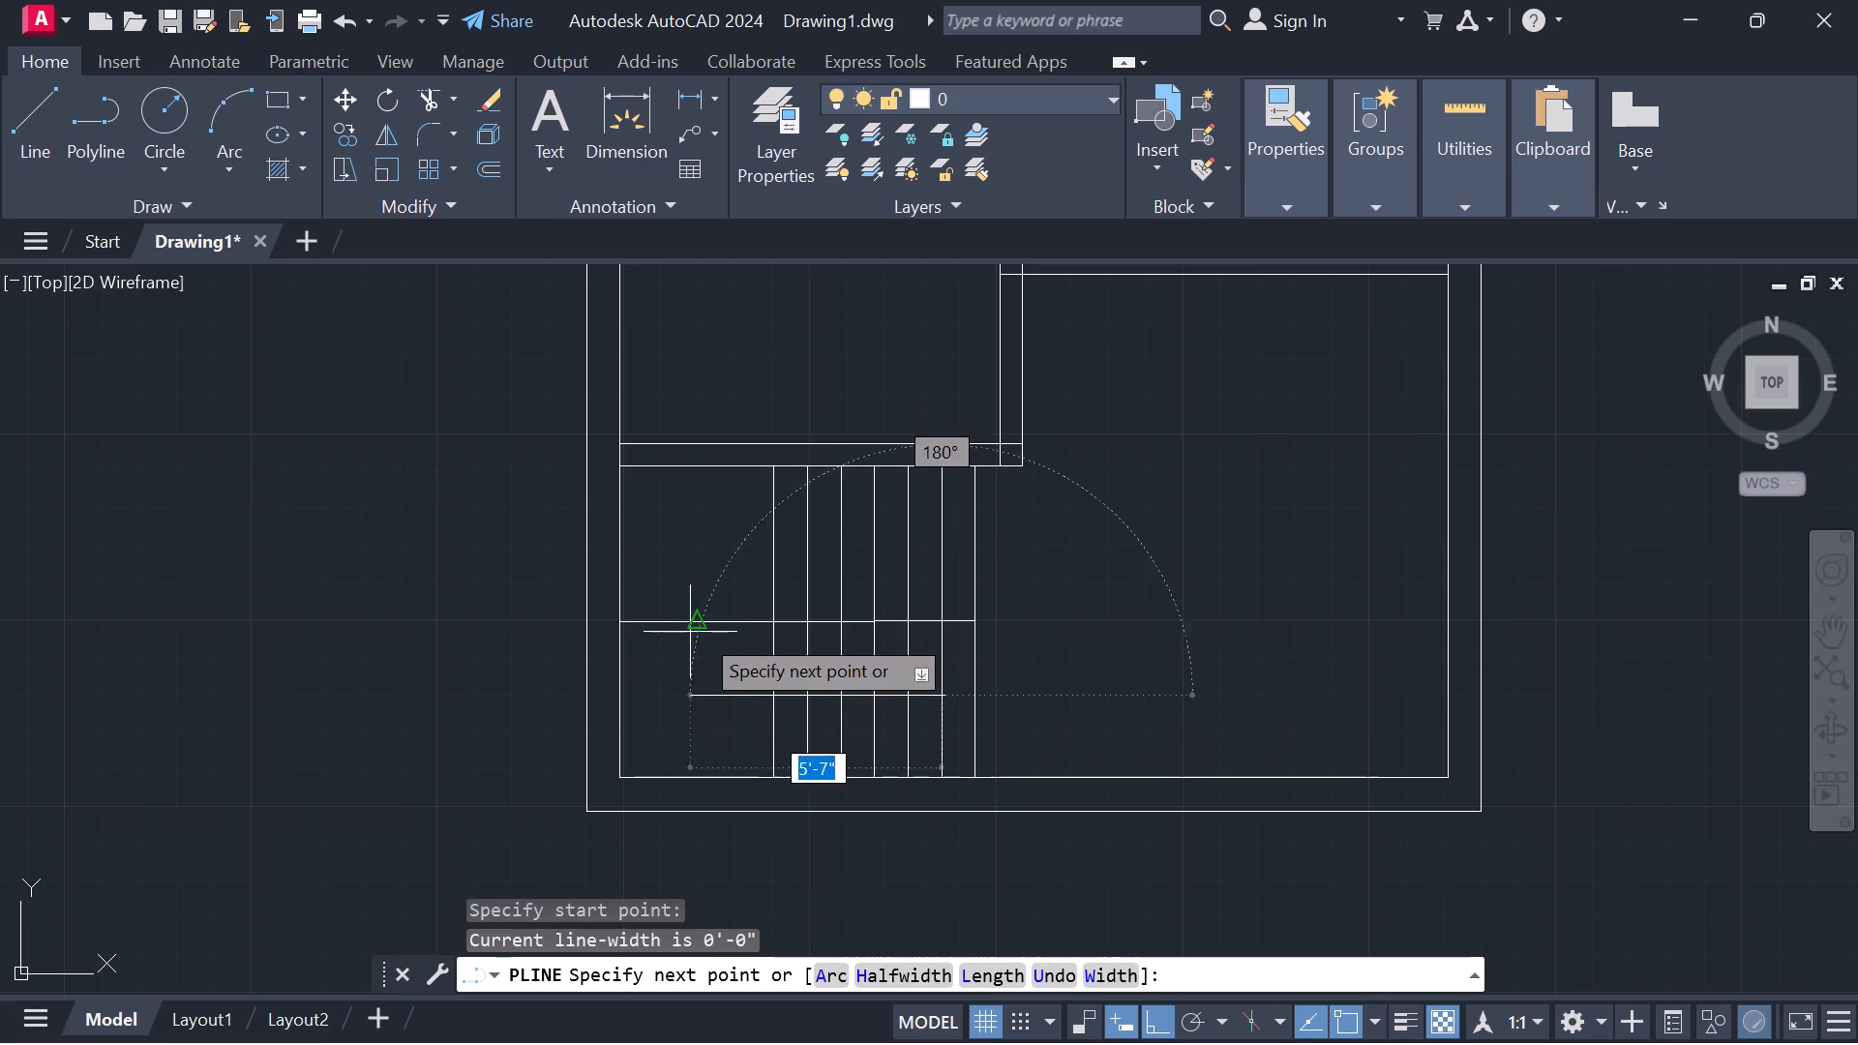
pyautogui.click(691, 699)
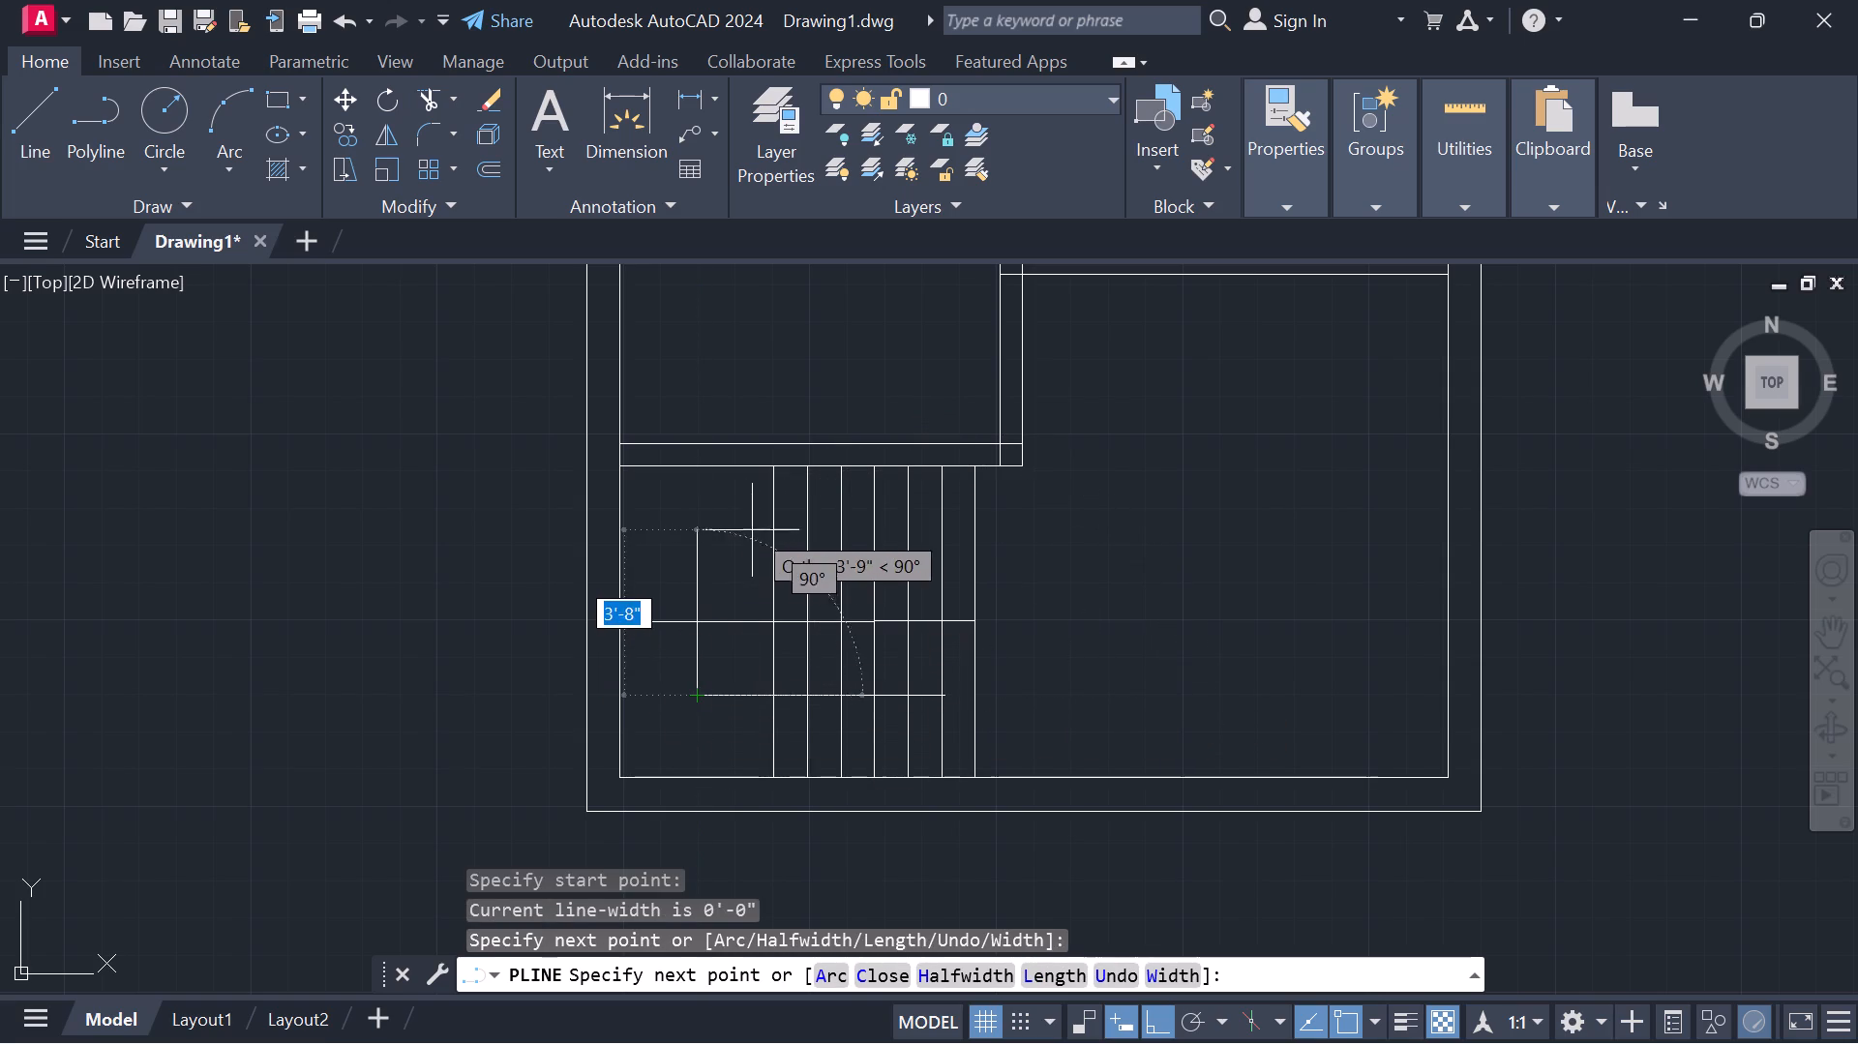
pyautogui.click(720, 553)
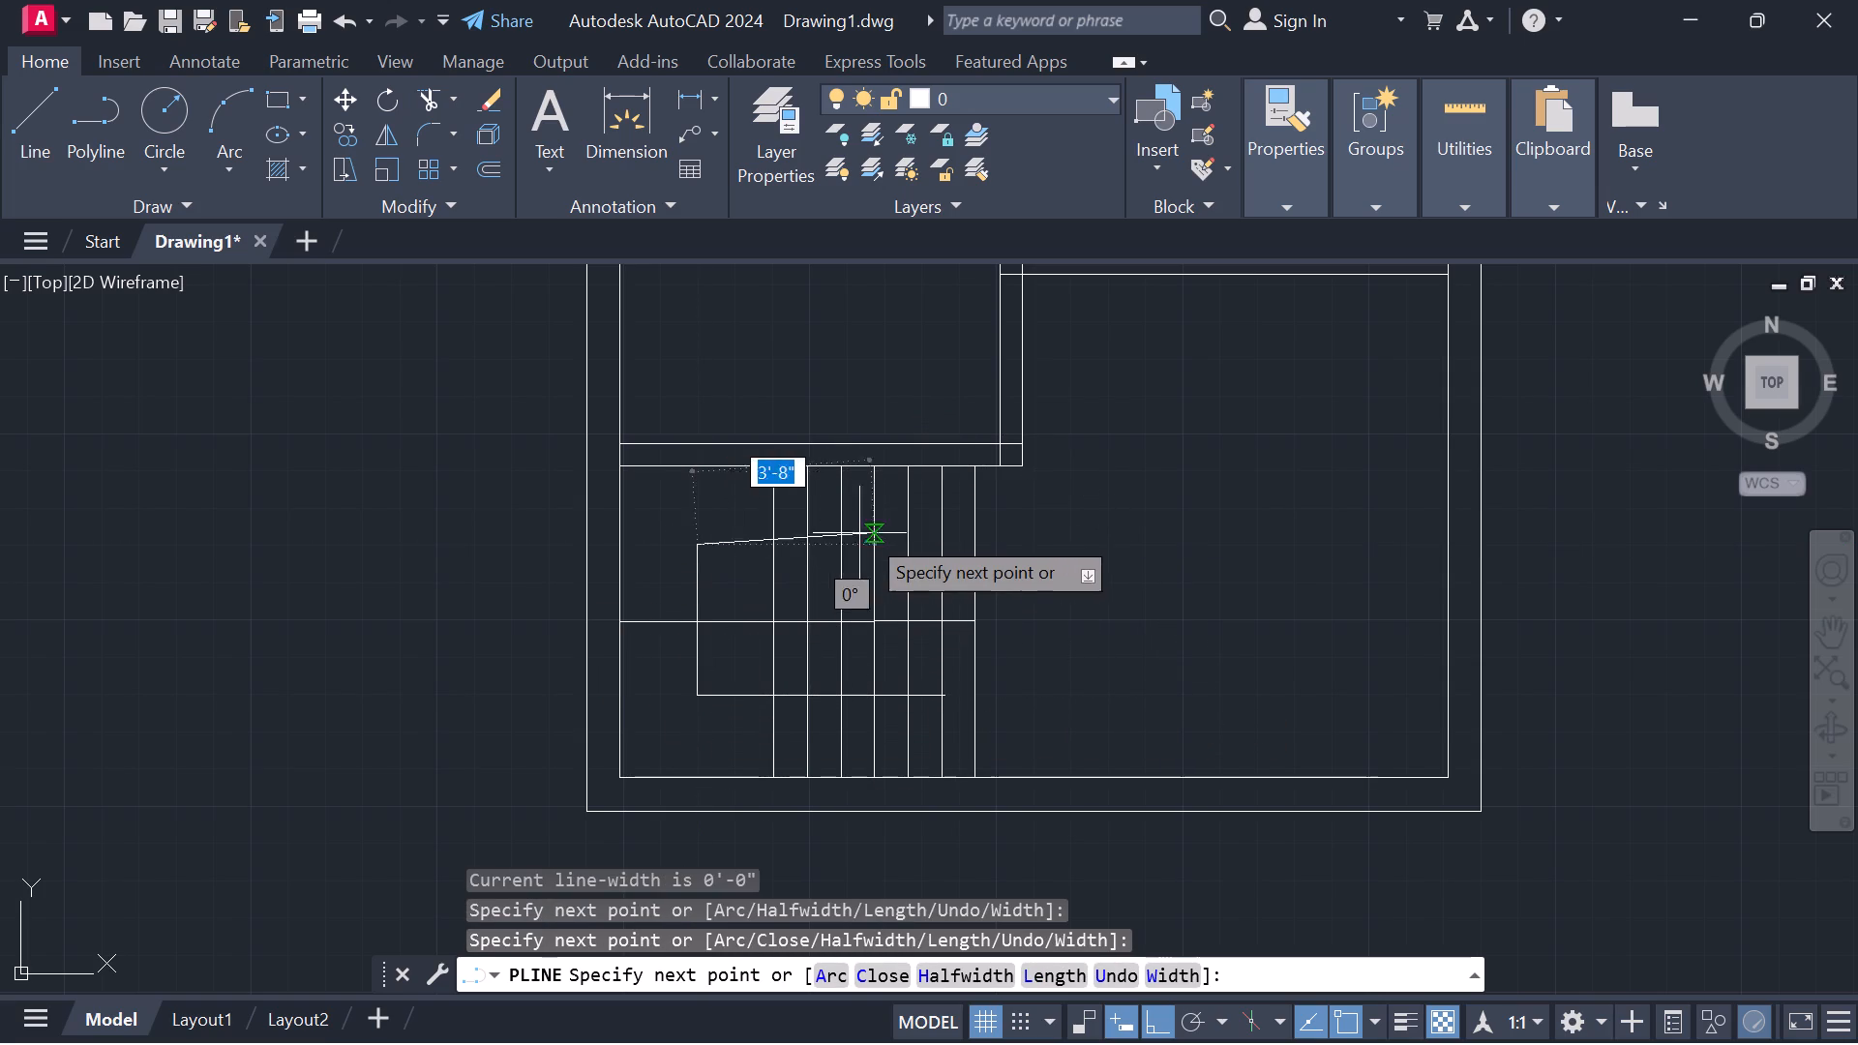
pyautogui.click(911, 541)
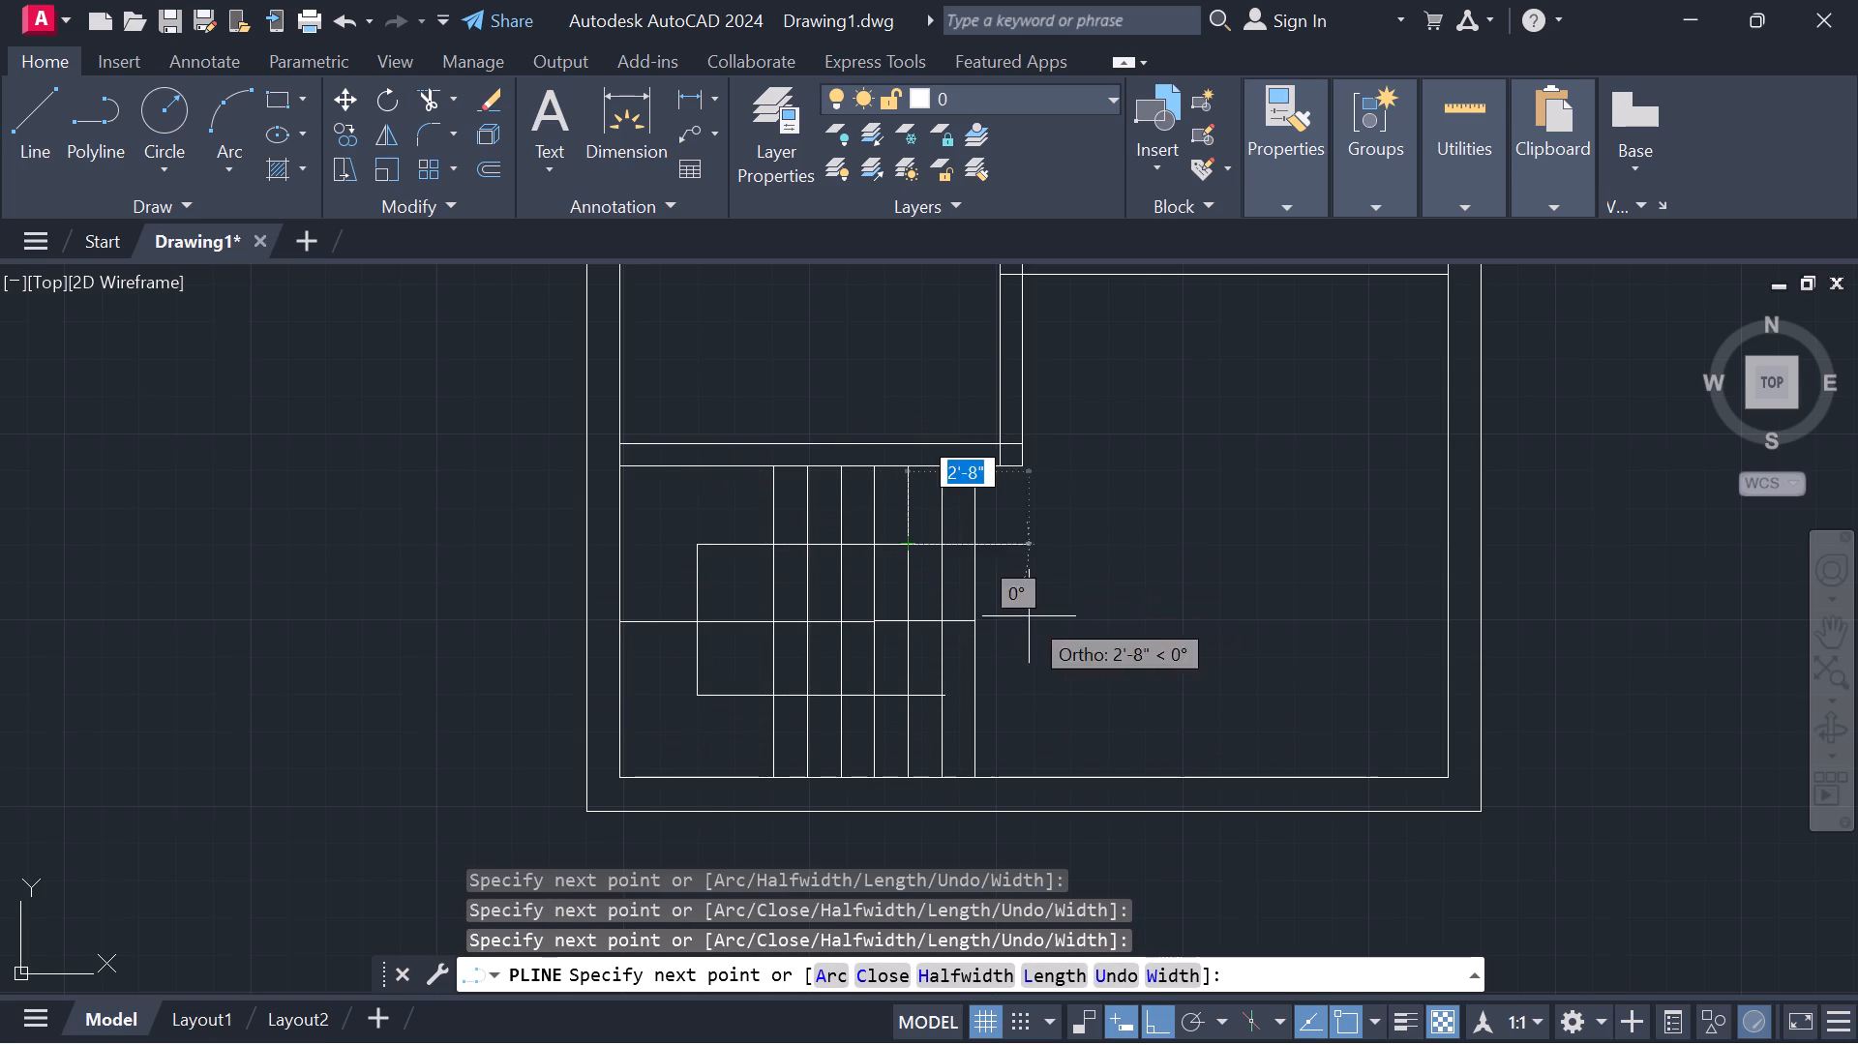
# Finish the stair polyline with an arrowhead tapering from a 3" half-width to 0, about 1'-6" long, ending at the last upper-flight tread line.
pyautogui.click(977, 969)
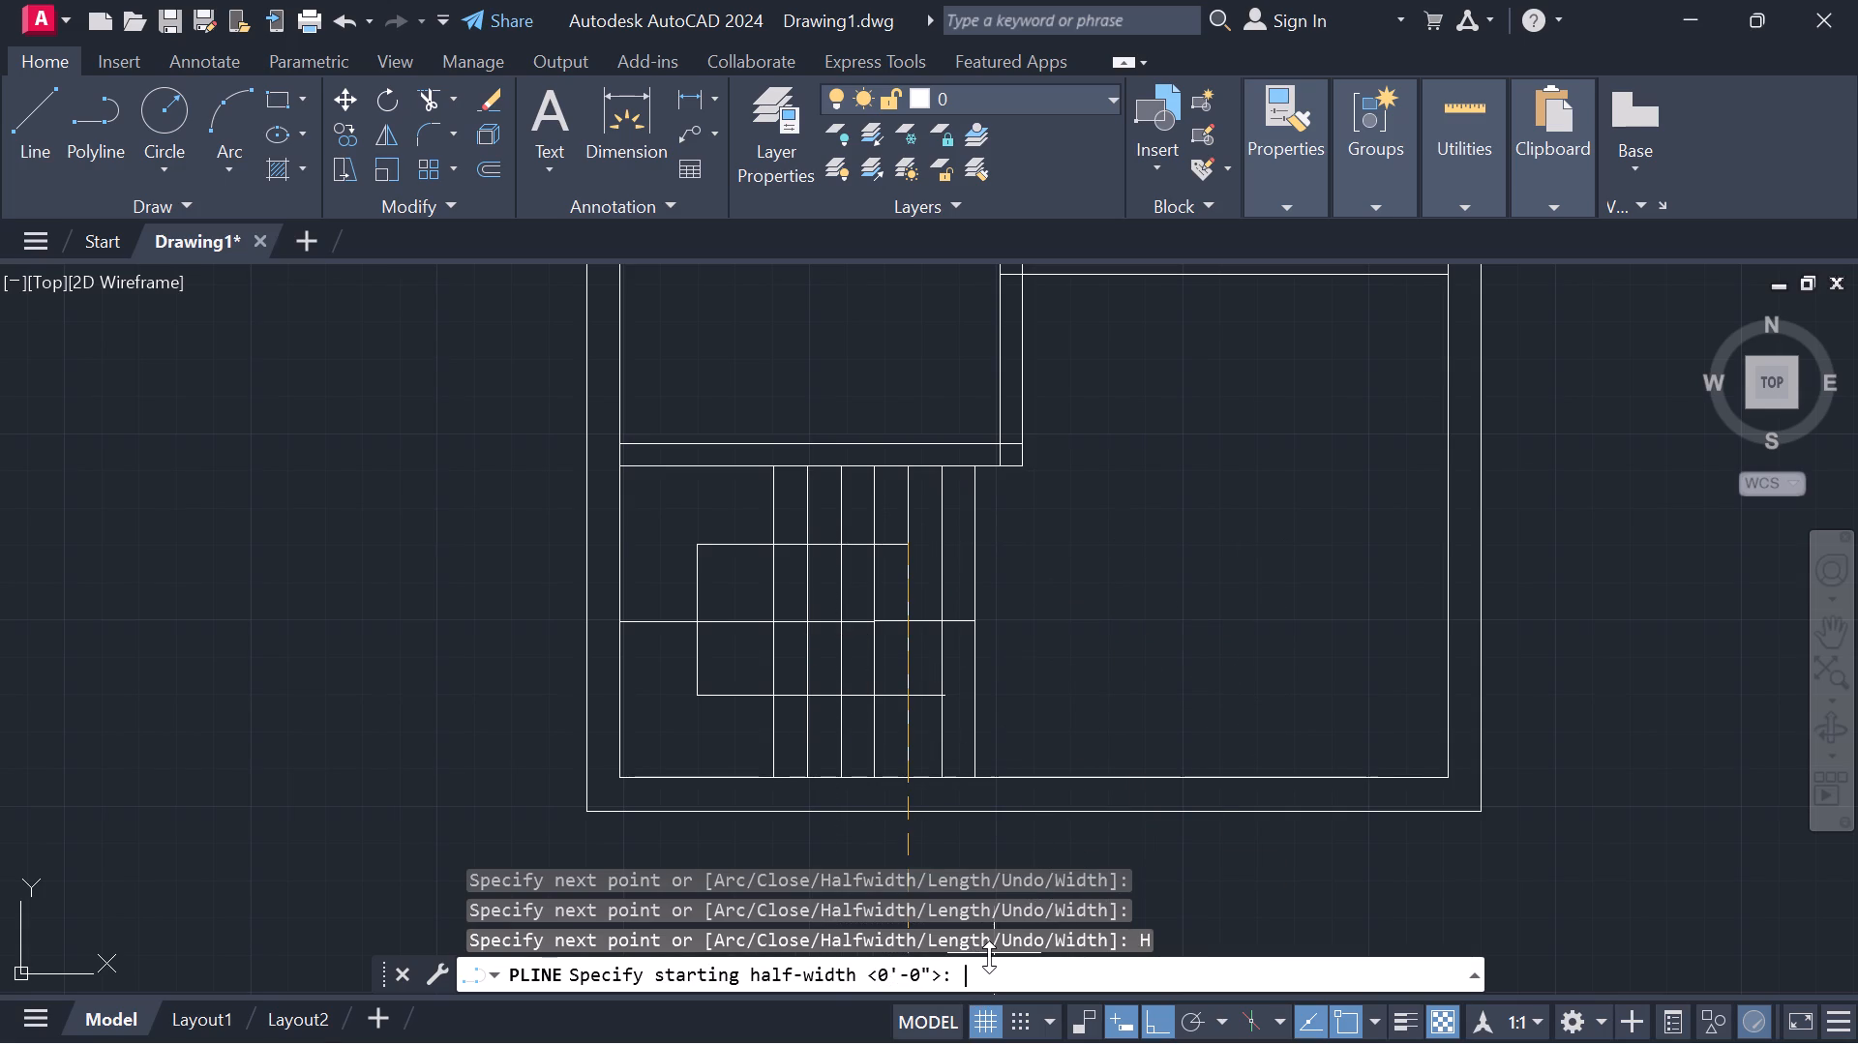
pyautogui.press('3')
pyautogui.press('Return')
pyautogui.press('0')
pyautogui.press('Return')
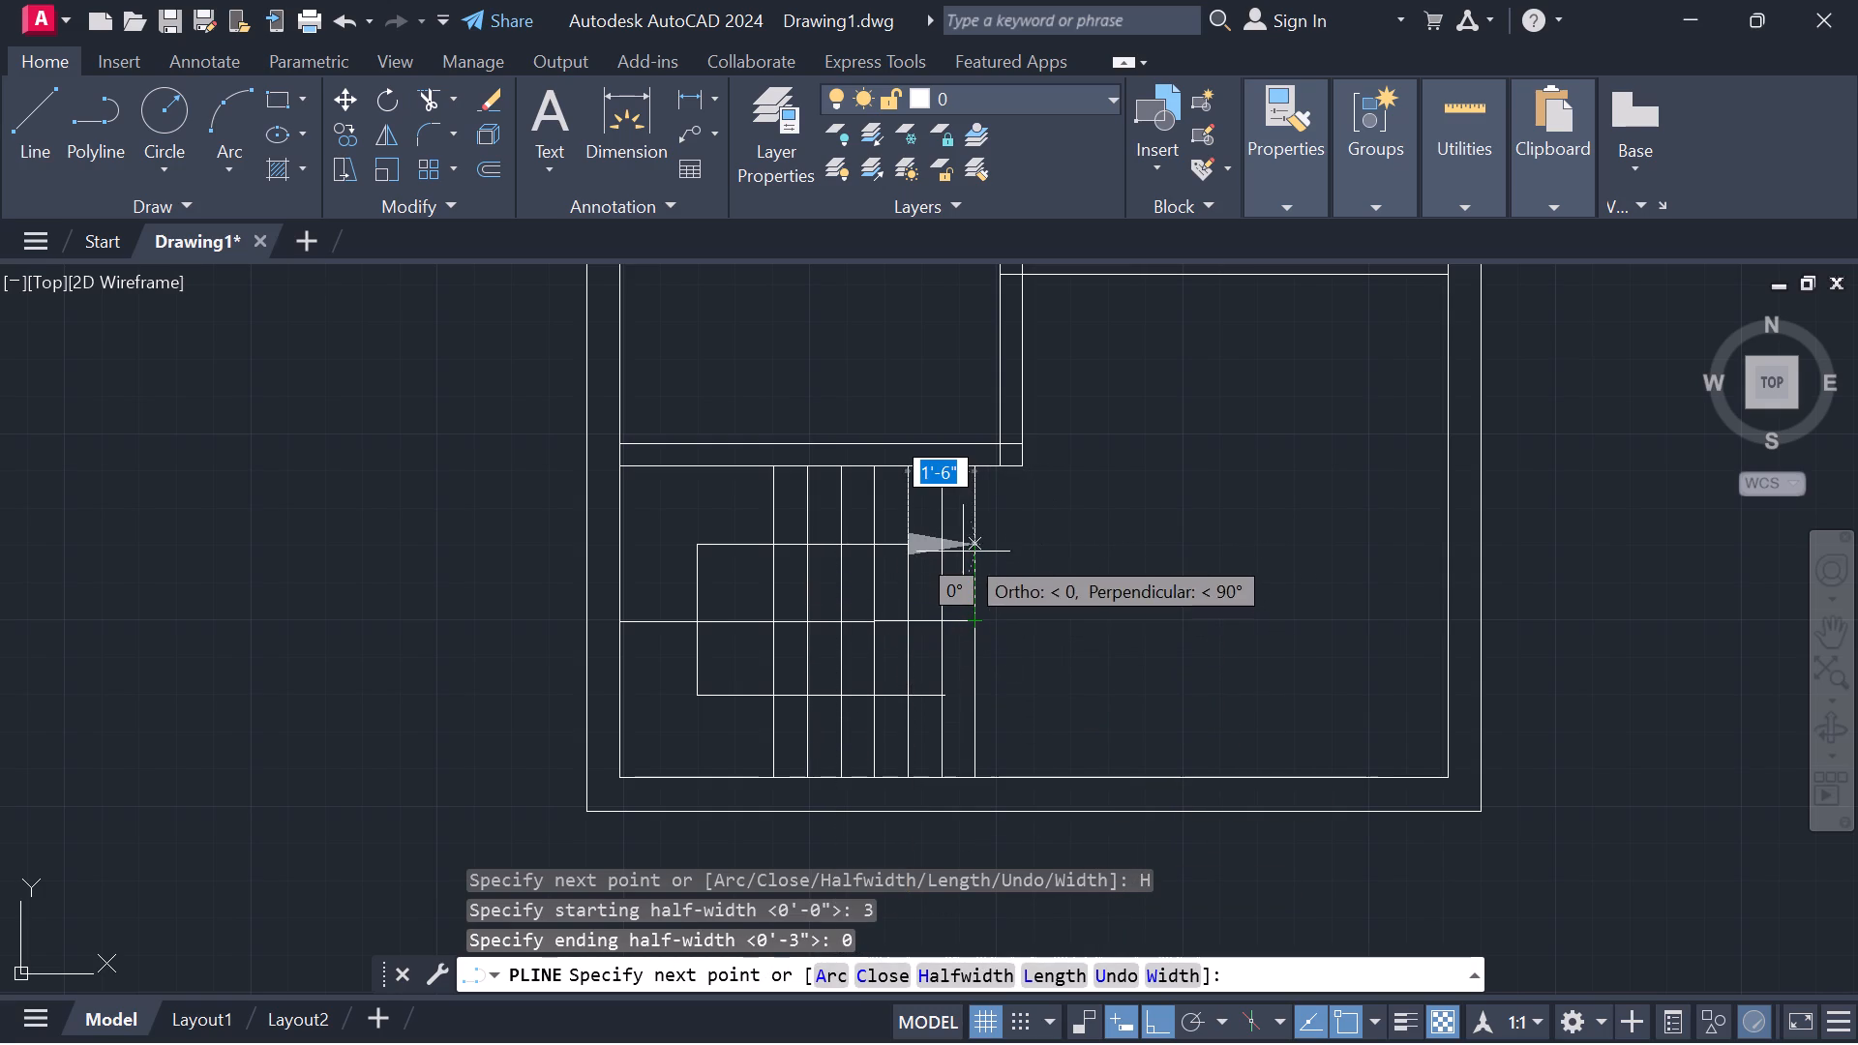
pyautogui.click(973, 546)
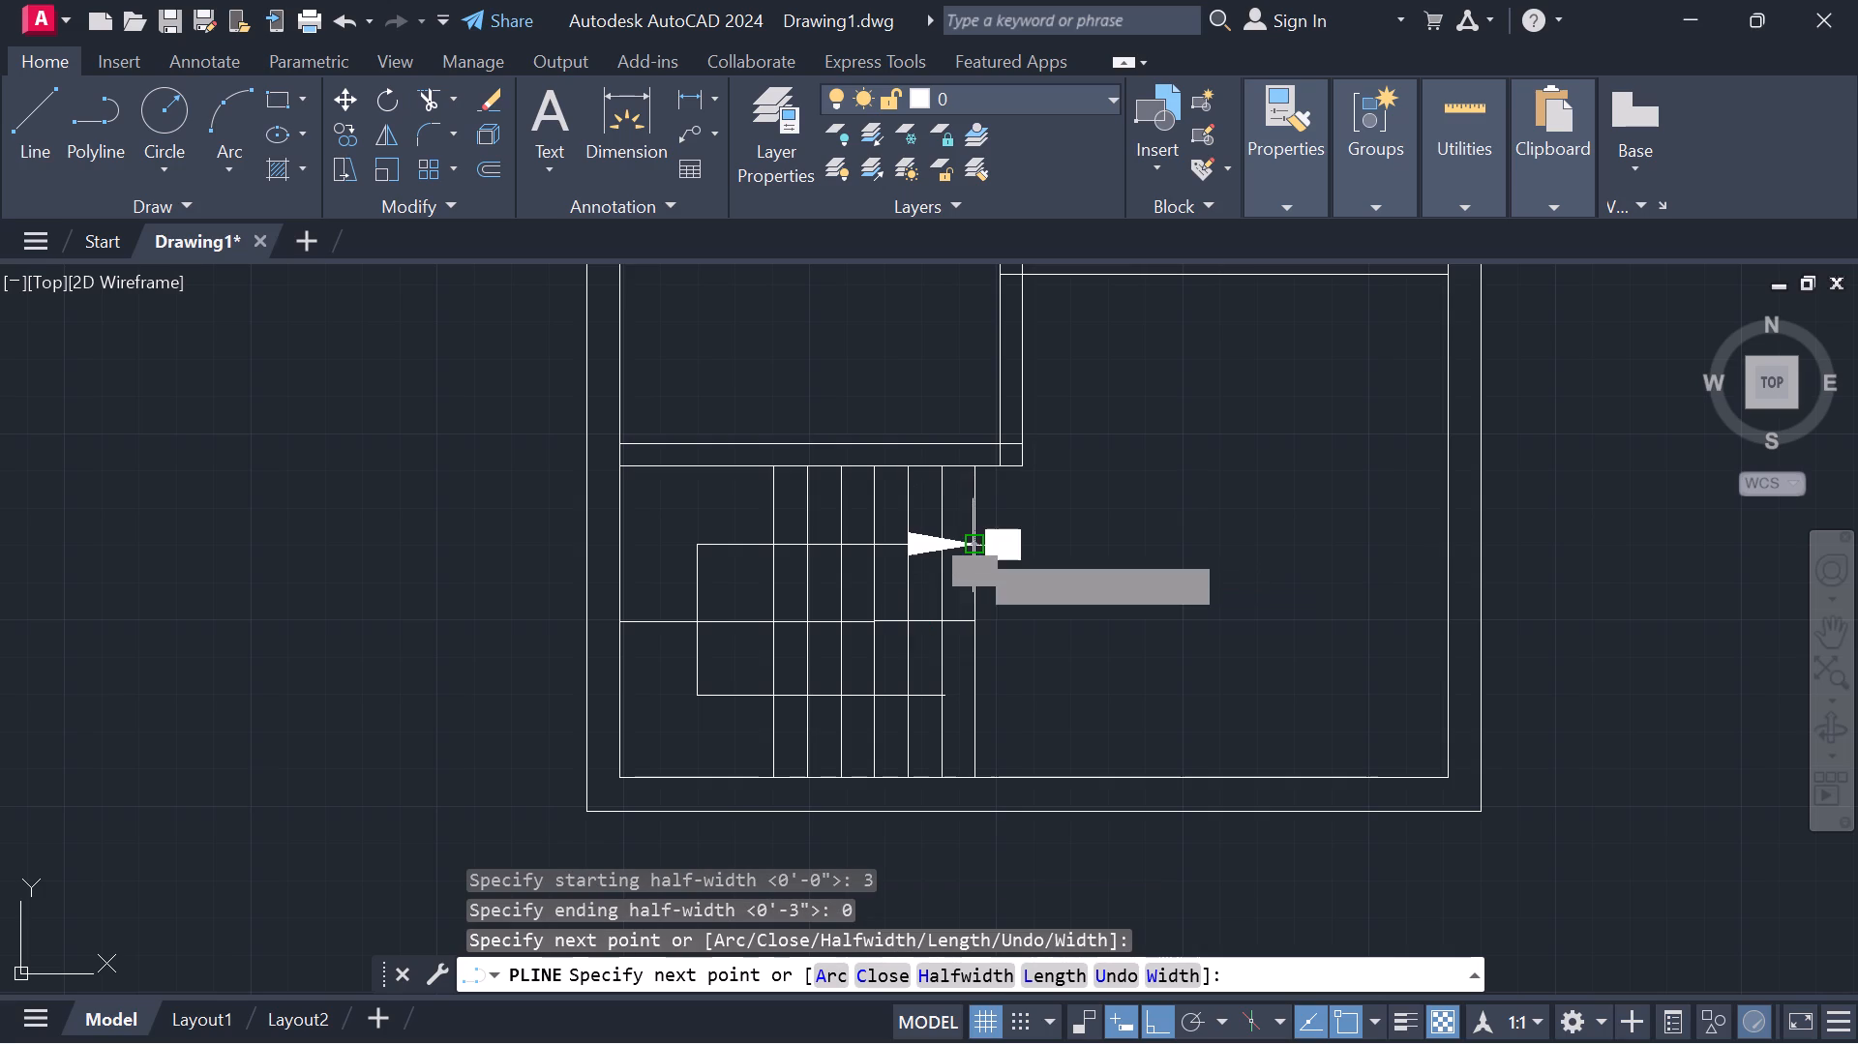
pyautogui.press('Escape')
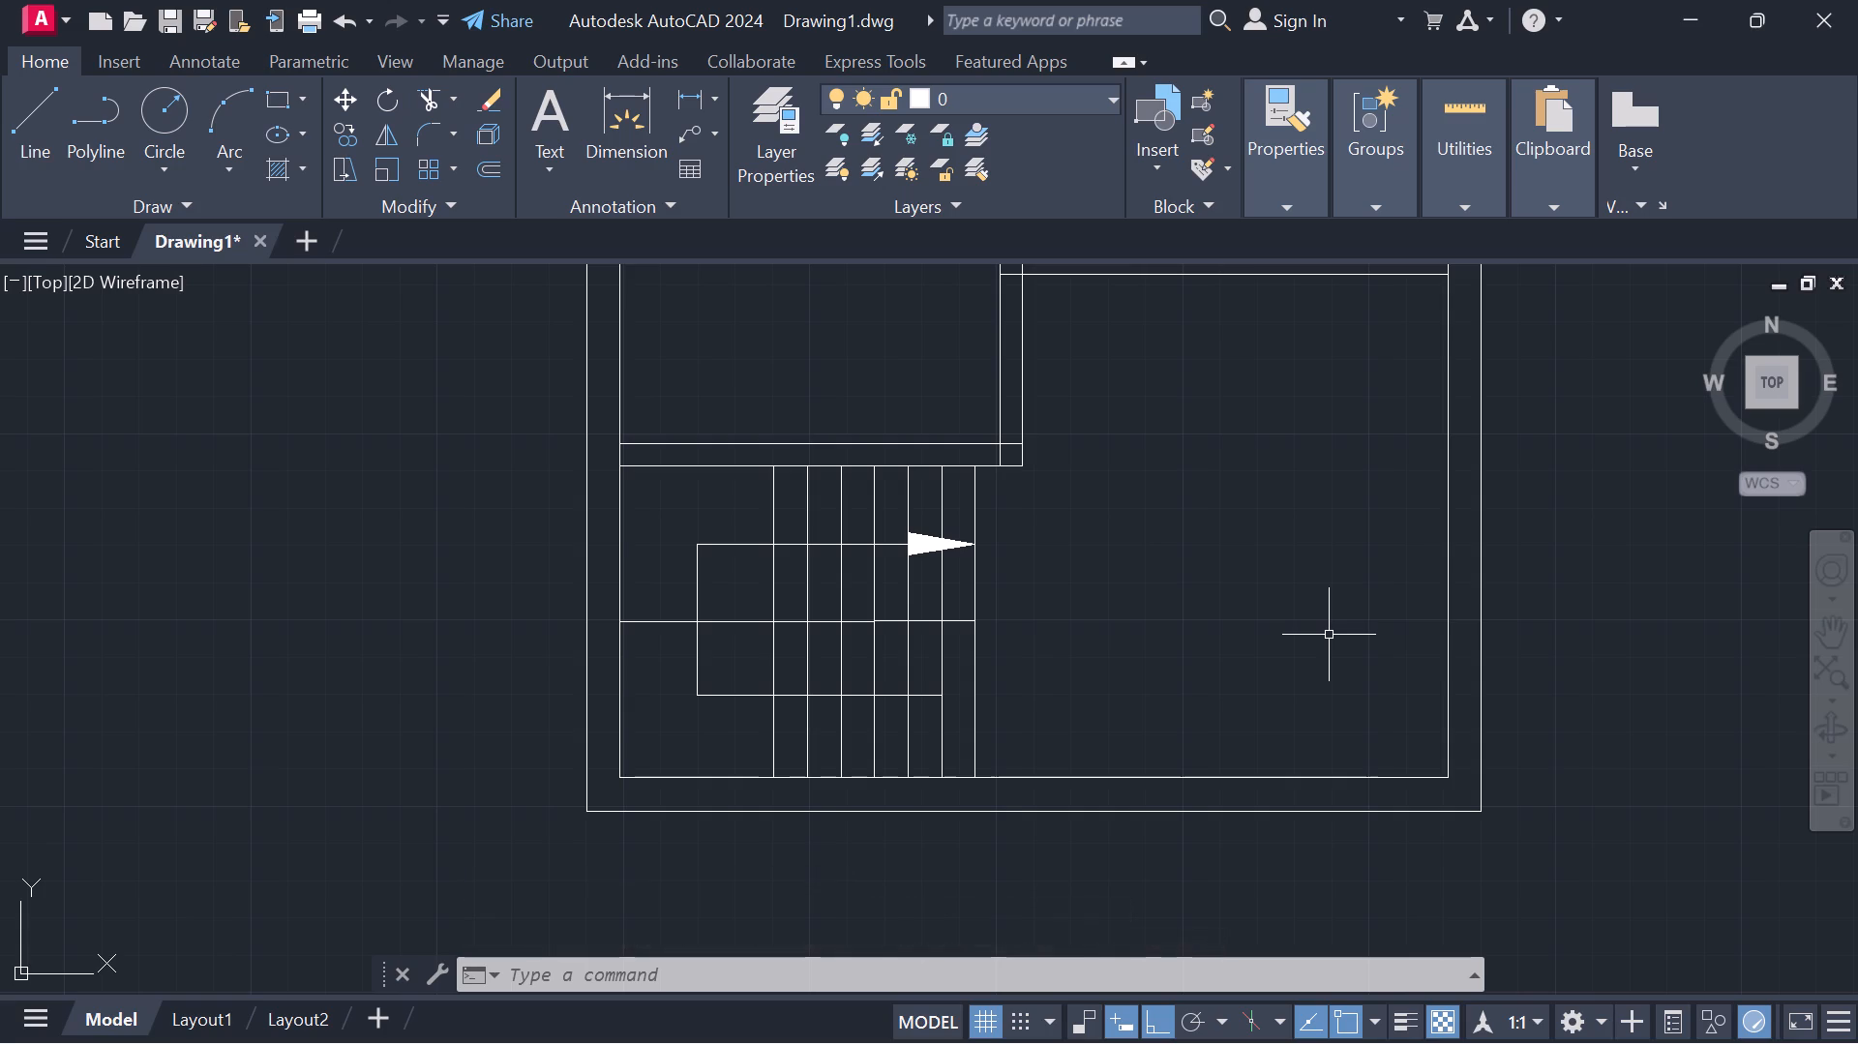
# Trim the overlapping wall lines at the left end and right-hand corner of the partition above the staircase.
pyautogui.moveTo(1187, 583); pyautogui.dragTo(867, 745, button='middle')
pyautogui.scroll(-2, 843, 737)
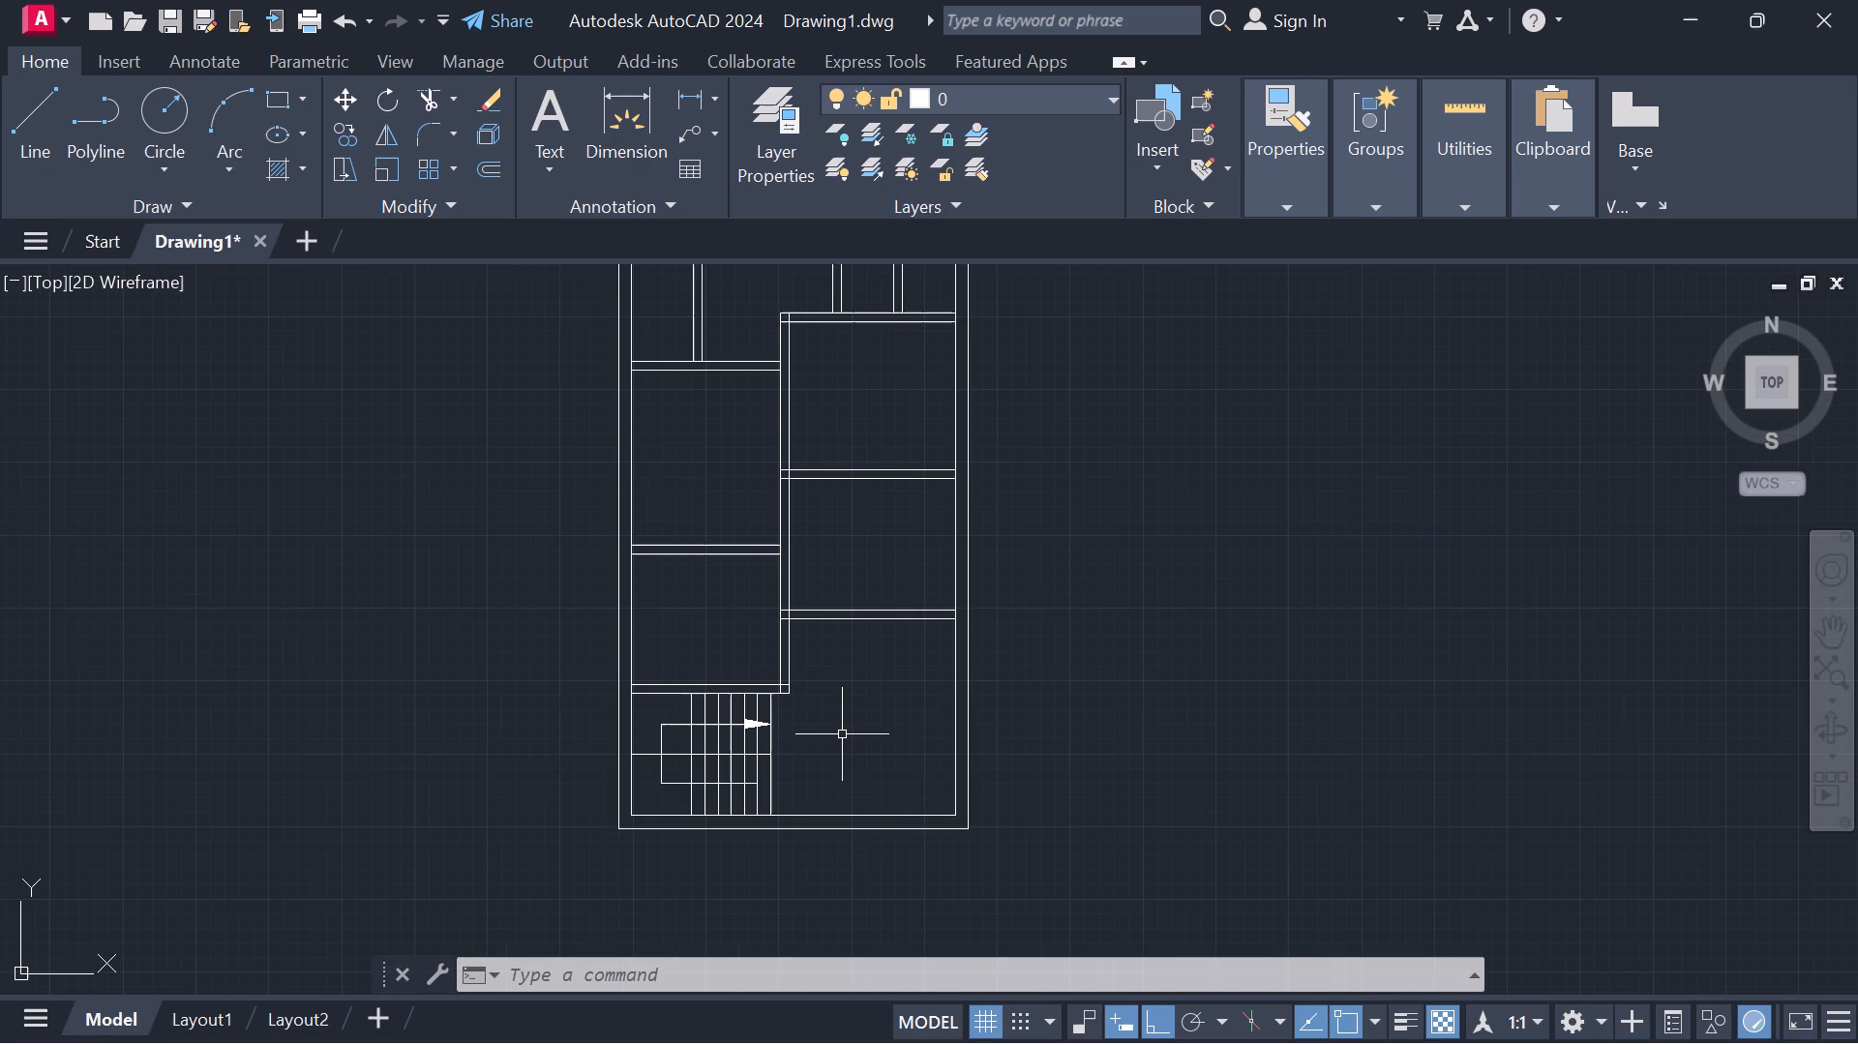
pyautogui.write('TR')
pyautogui.press('space')
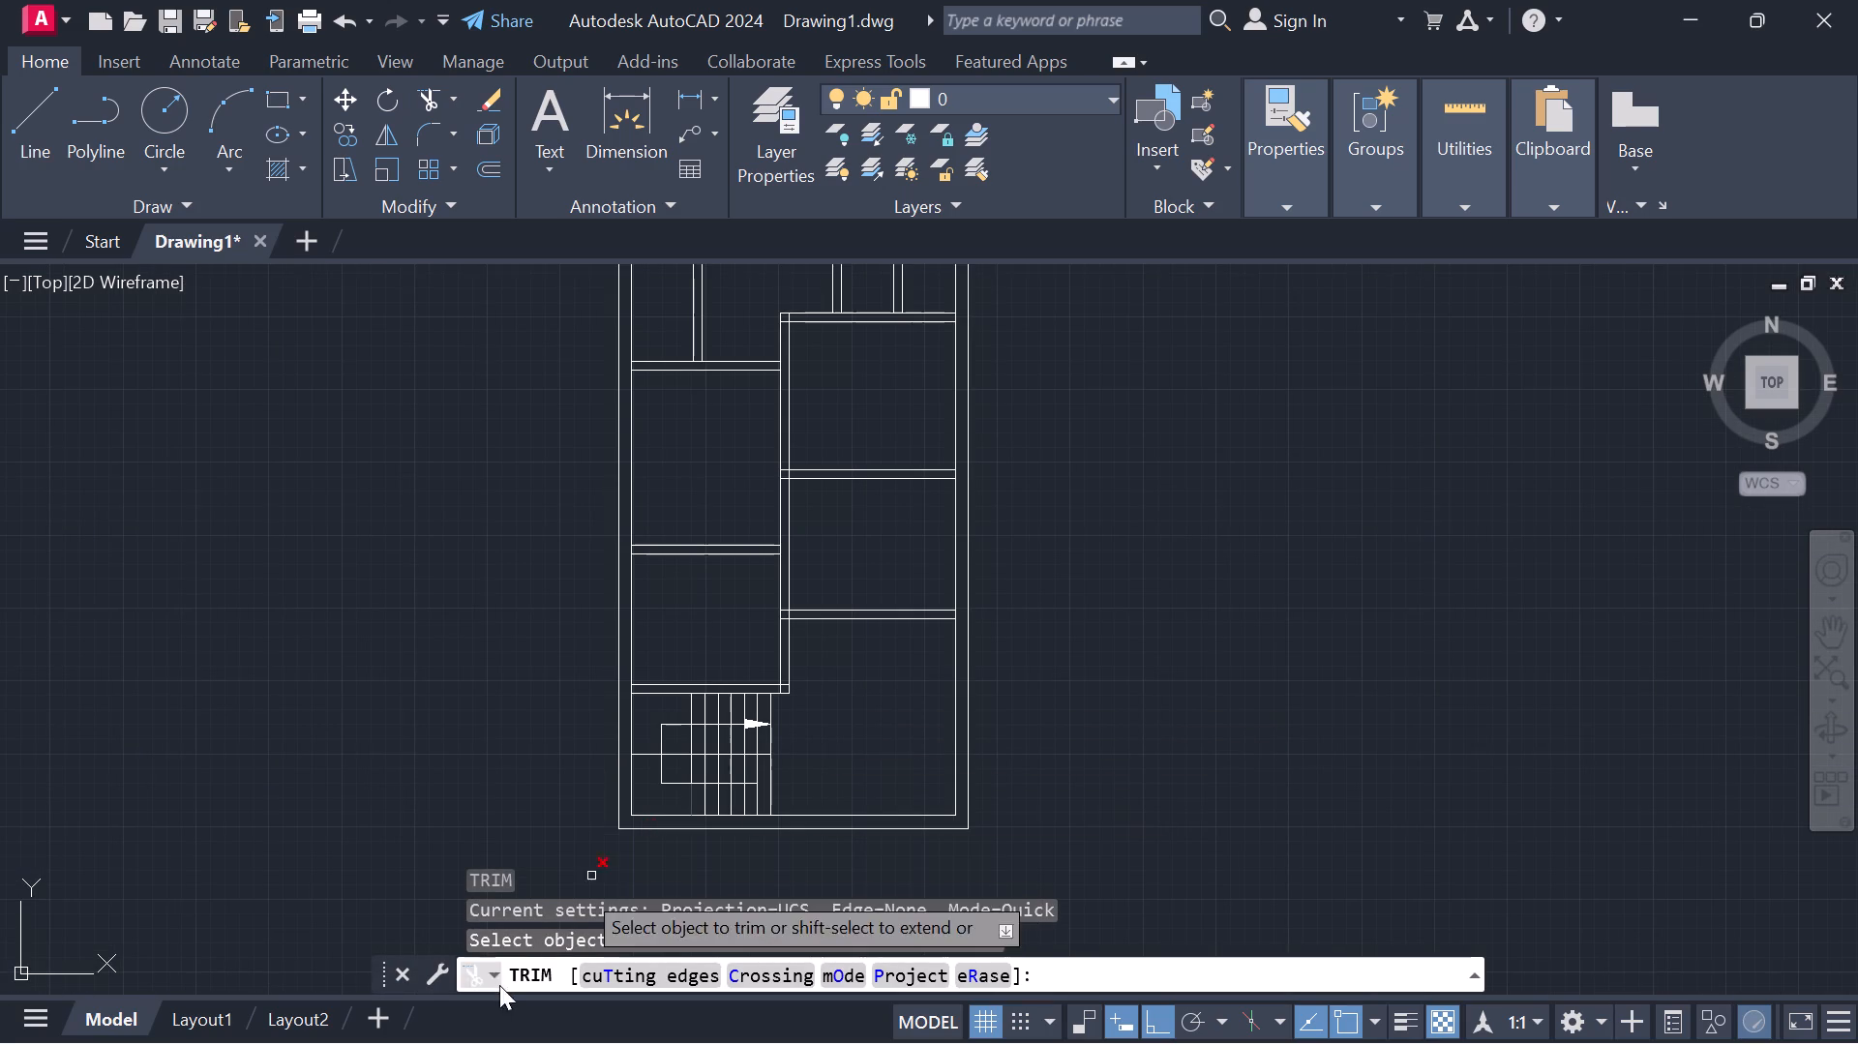
pyautogui.scroll(2, 650, 751)
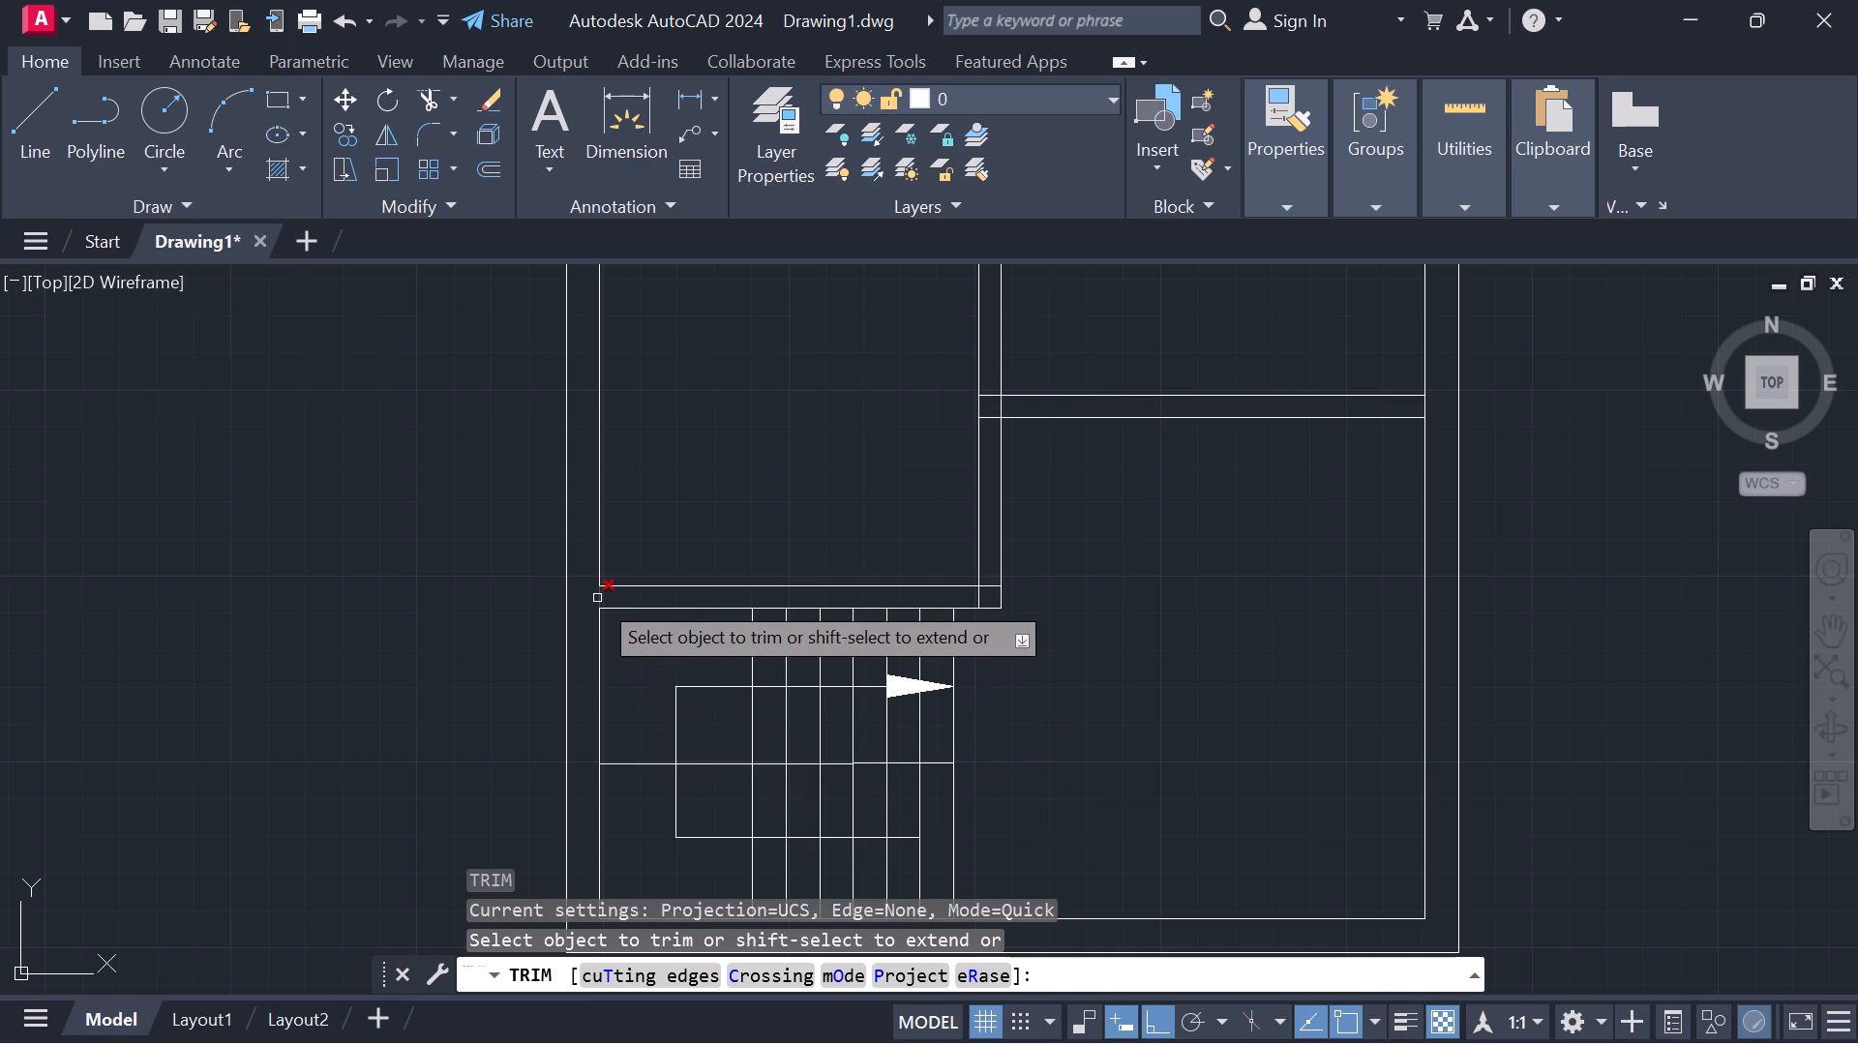
pyautogui.click(597, 598)
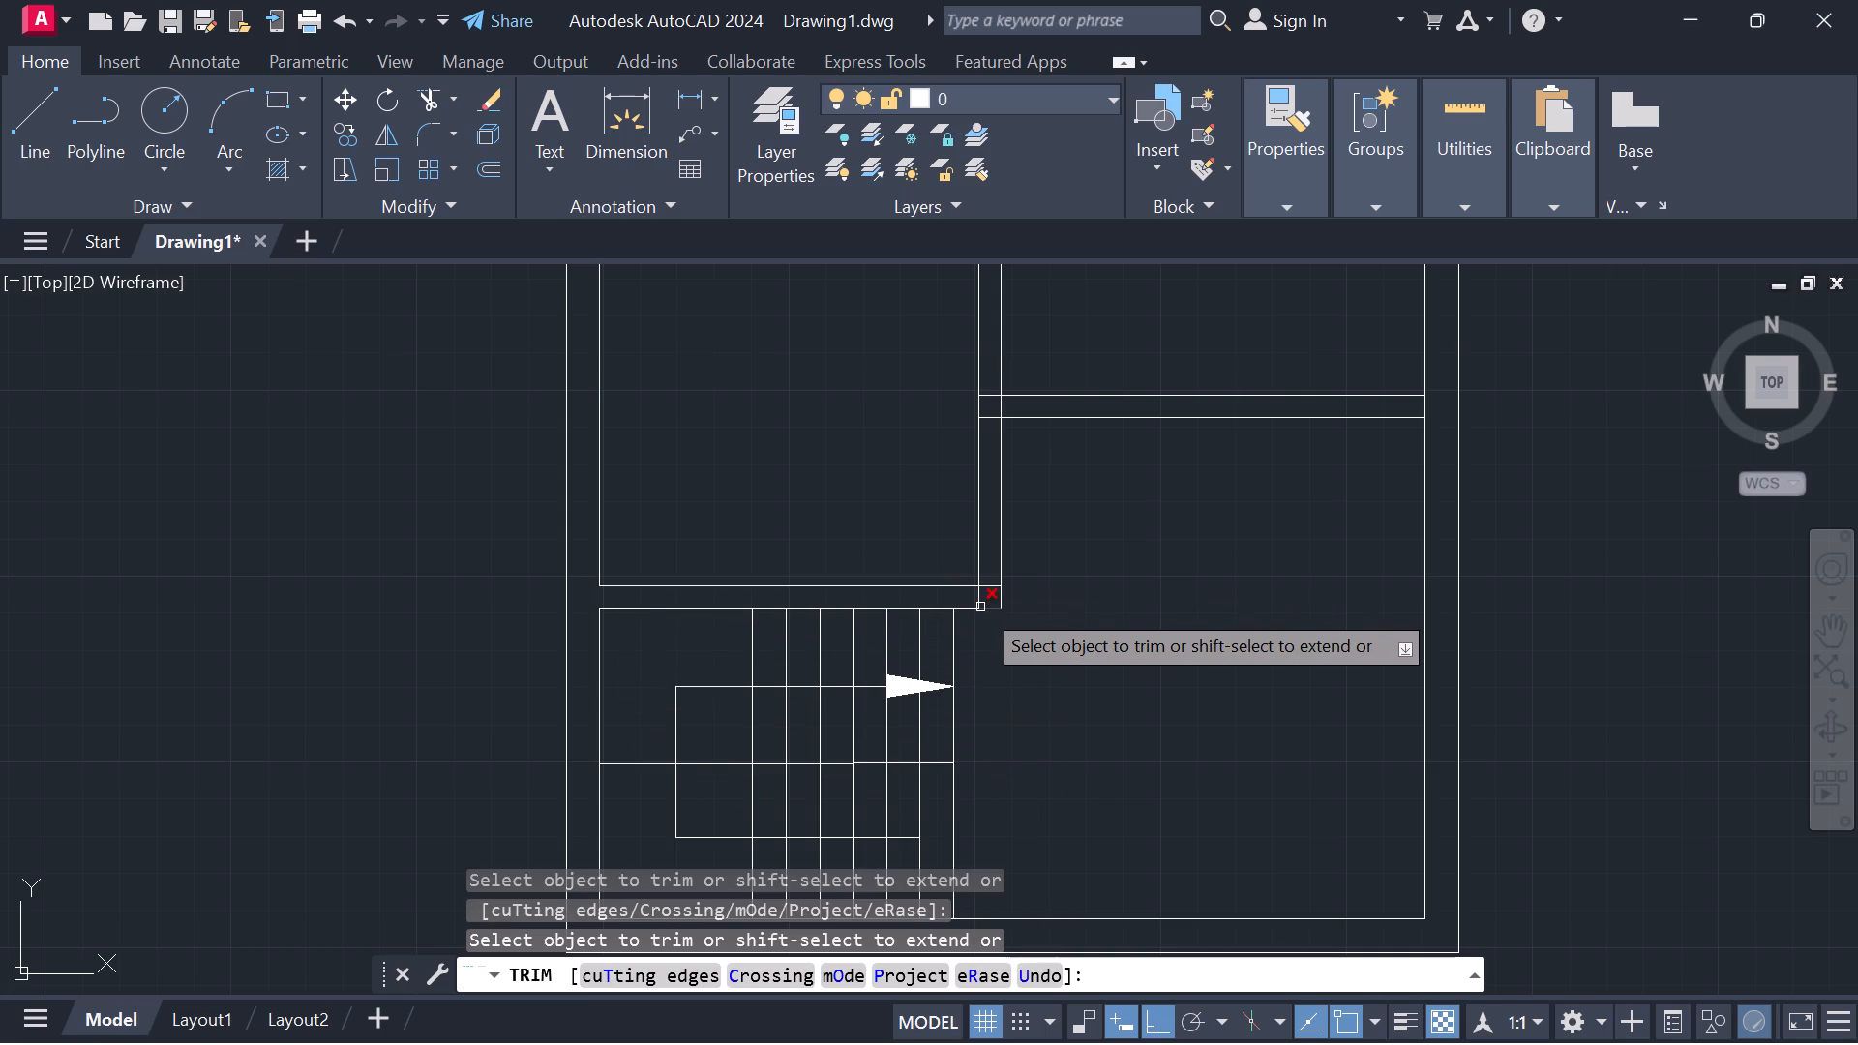
pyautogui.scroll(2, 980, 607)
pyautogui.click(974, 586)
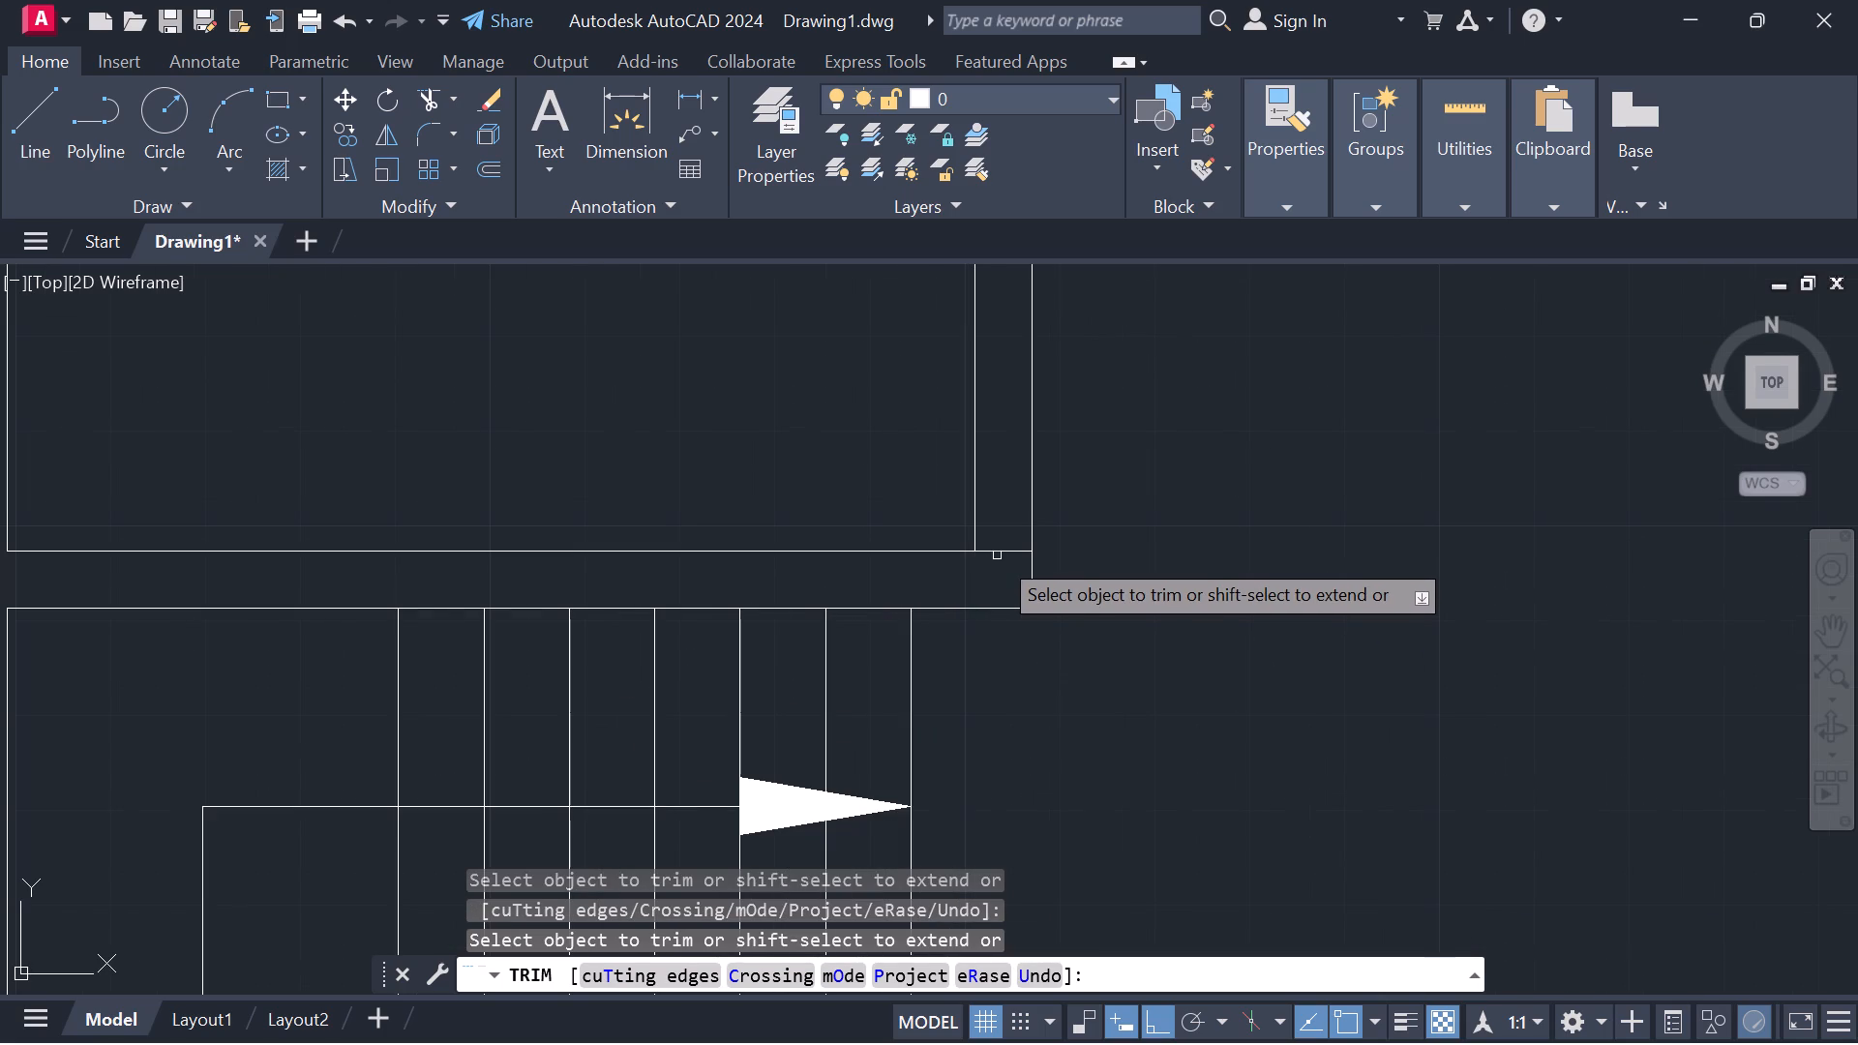
pyautogui.click(997, 554)
# Trim the overlapping lines where the lowest right-side partition meets the central vertical wall.
pyautogui.scroll(-1, 1003, 523)
pyautogui.scroll(-1, 885, 326)
pyautogui.moveTo(881, 329); pyautogui.dragTo(881, 332, button='middle')
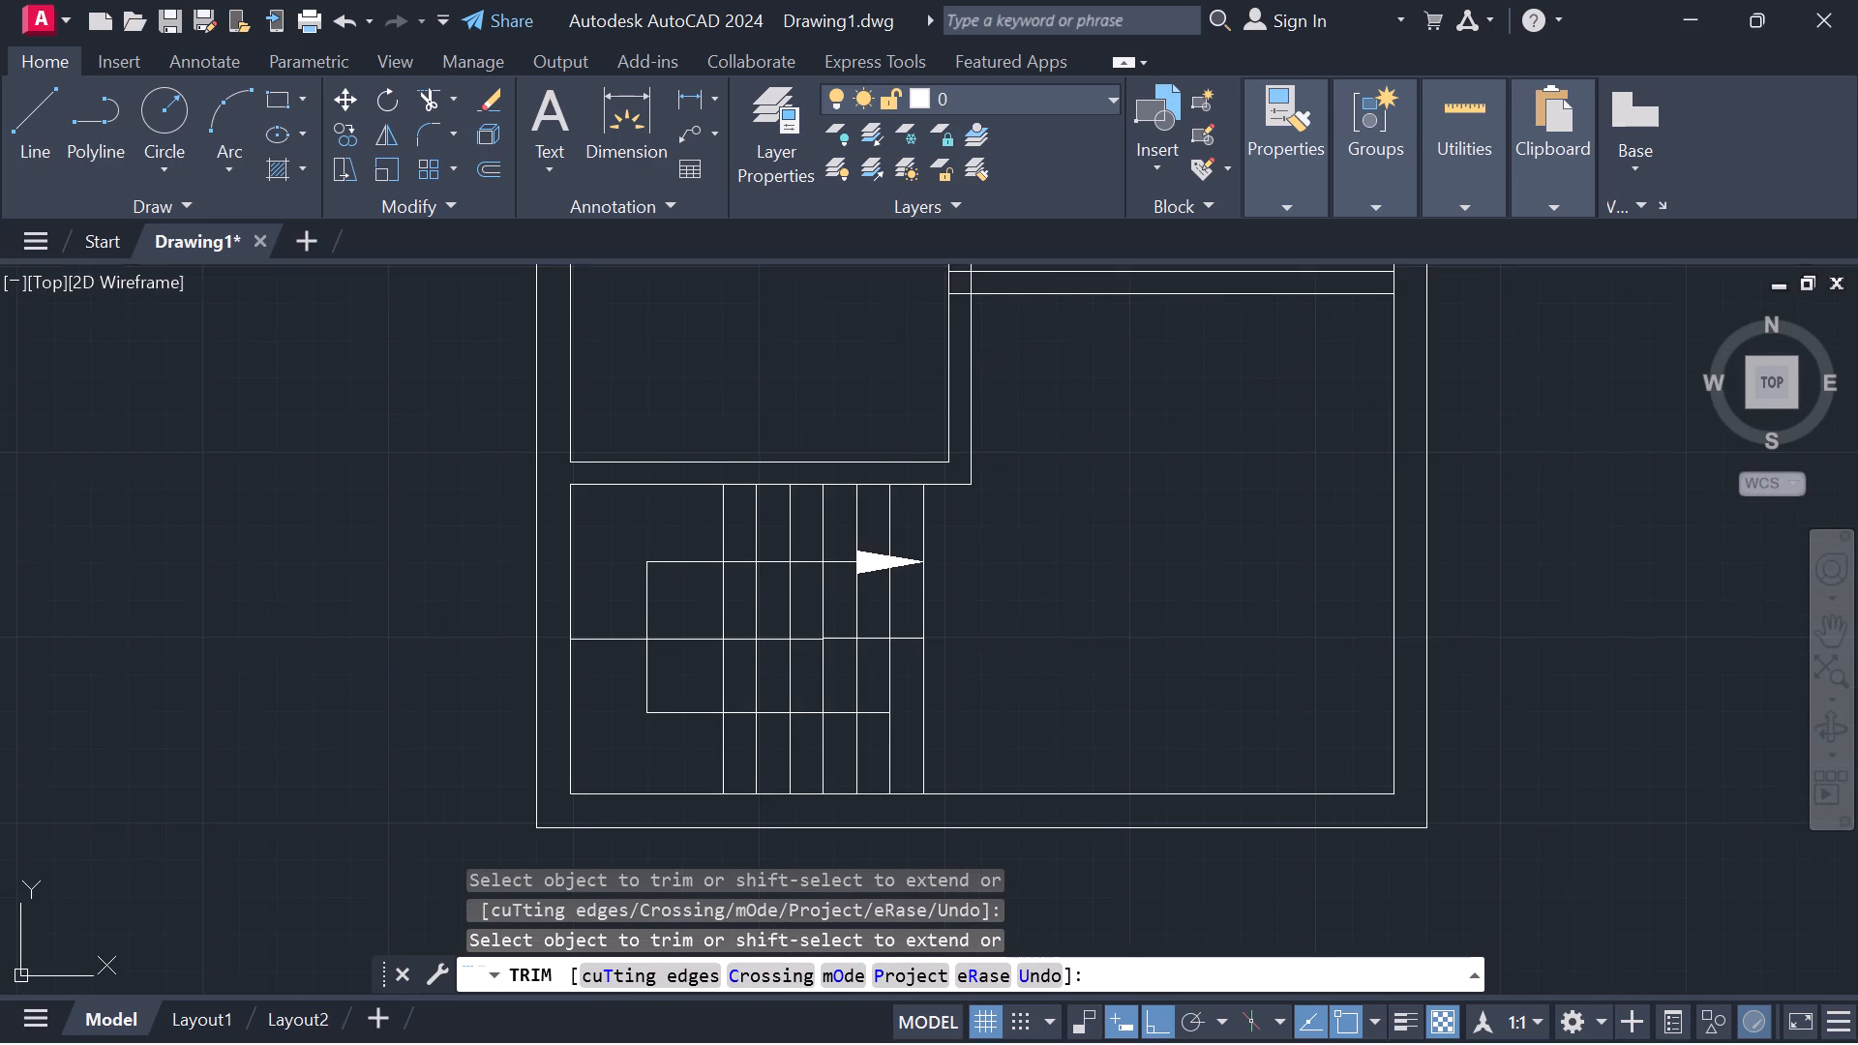
pyautogui.moveTo(881, 332); pyautogui.dragTo(739, 677, button='middle')
pyautogui.click(818, 639)
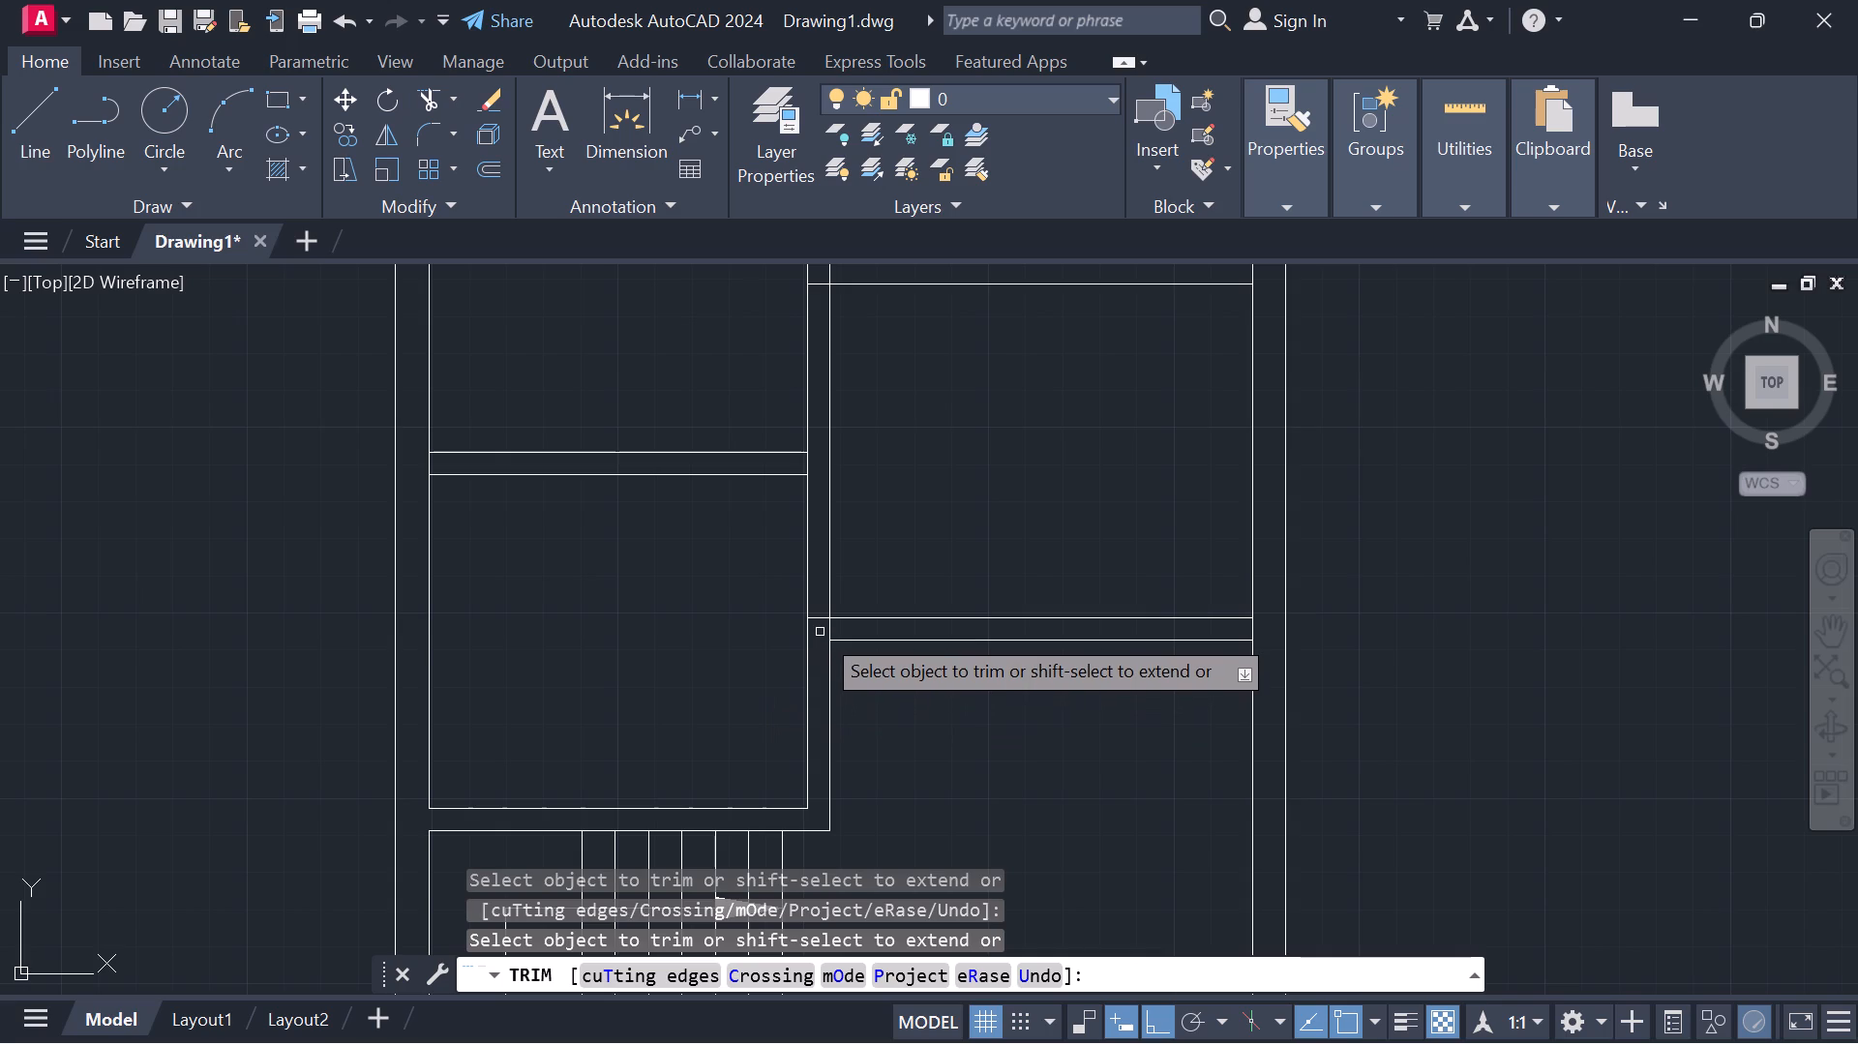
pyautogui.click(820, 616)
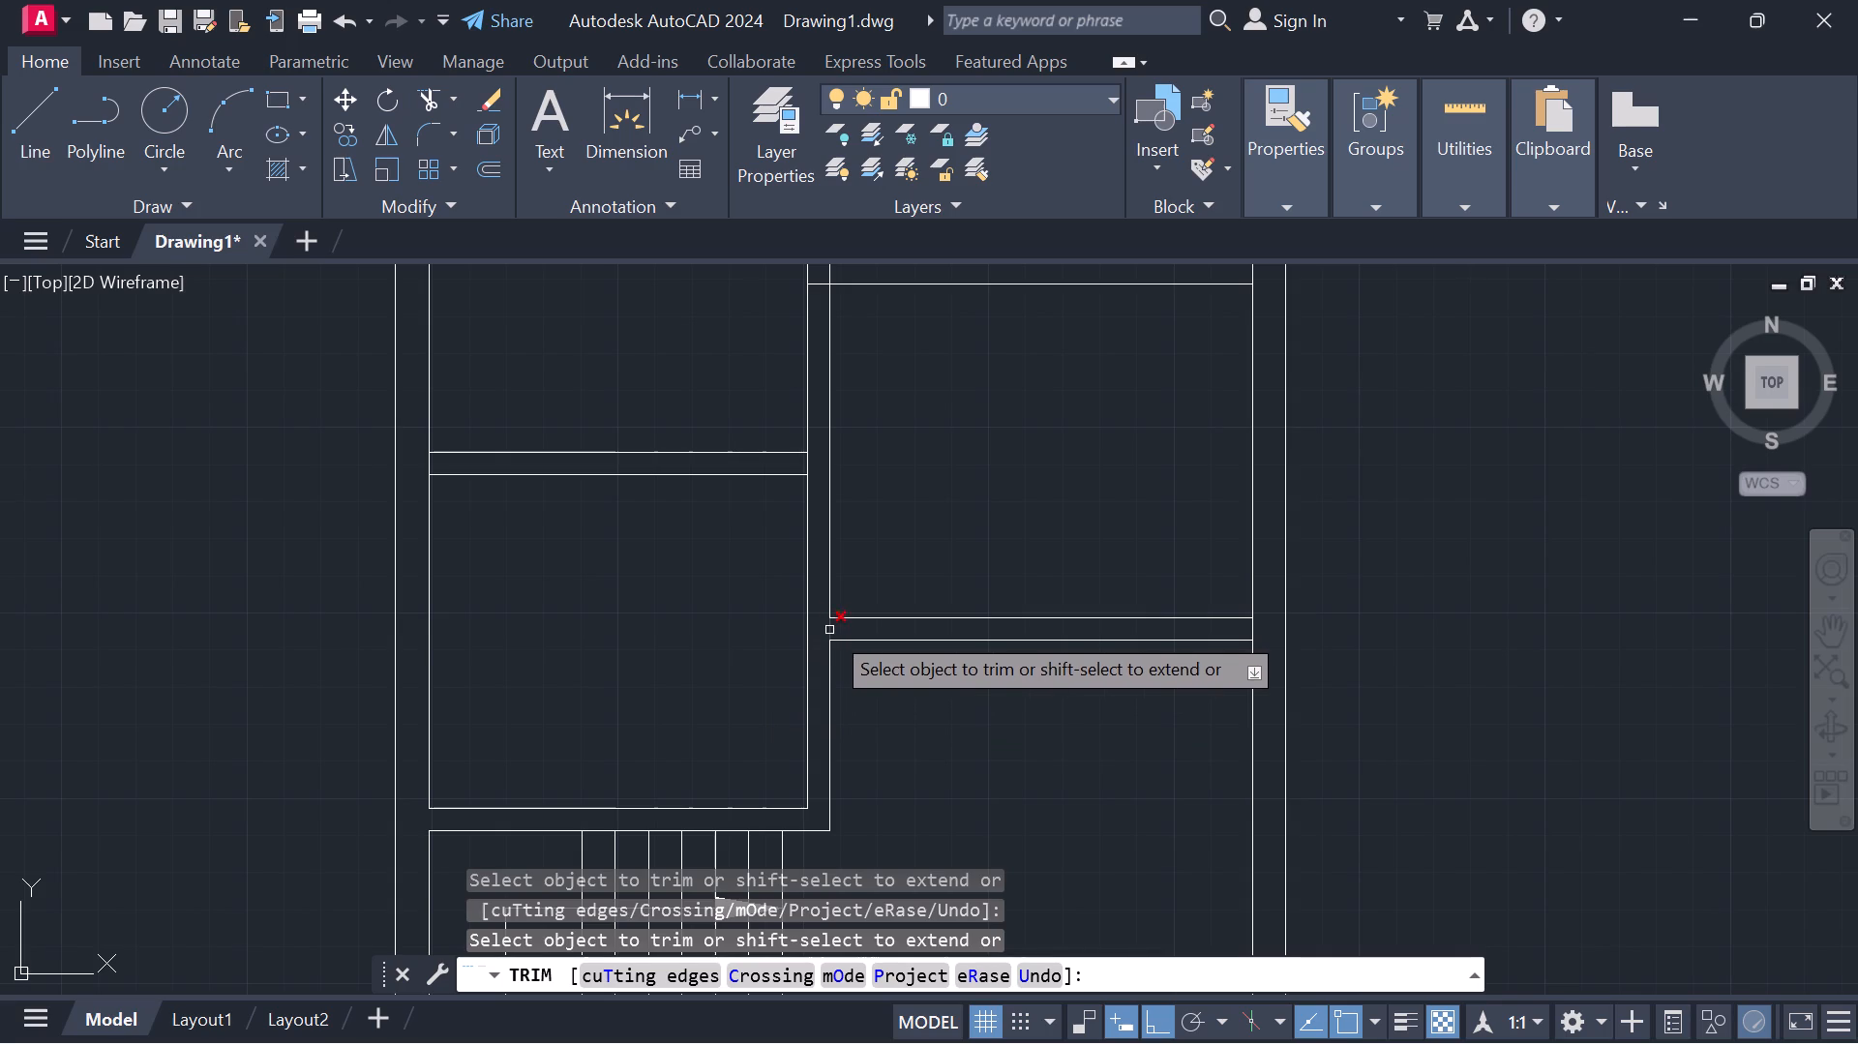
pyautogui.click(829, 630)
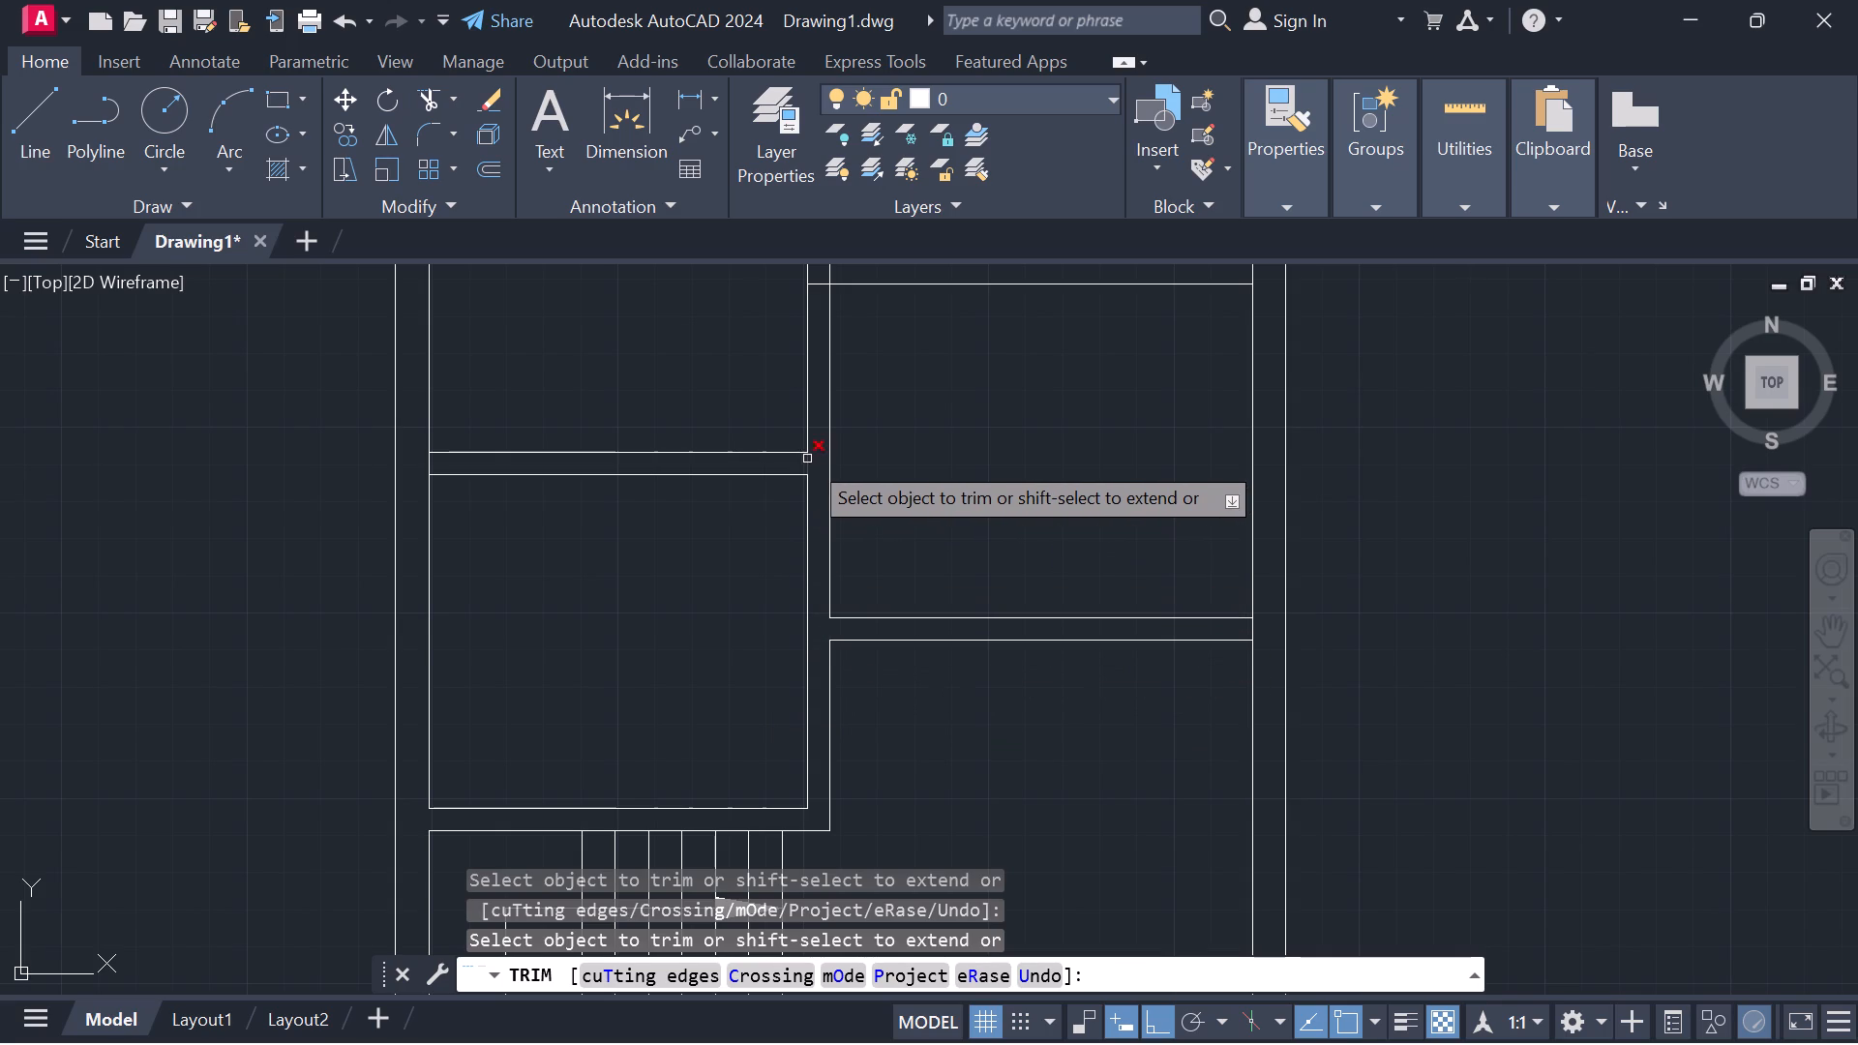
# Trim the vertical wall lines between the faces at both ends of the left-side partition above the room over the staircase.
pyautogui.click(807, 459)
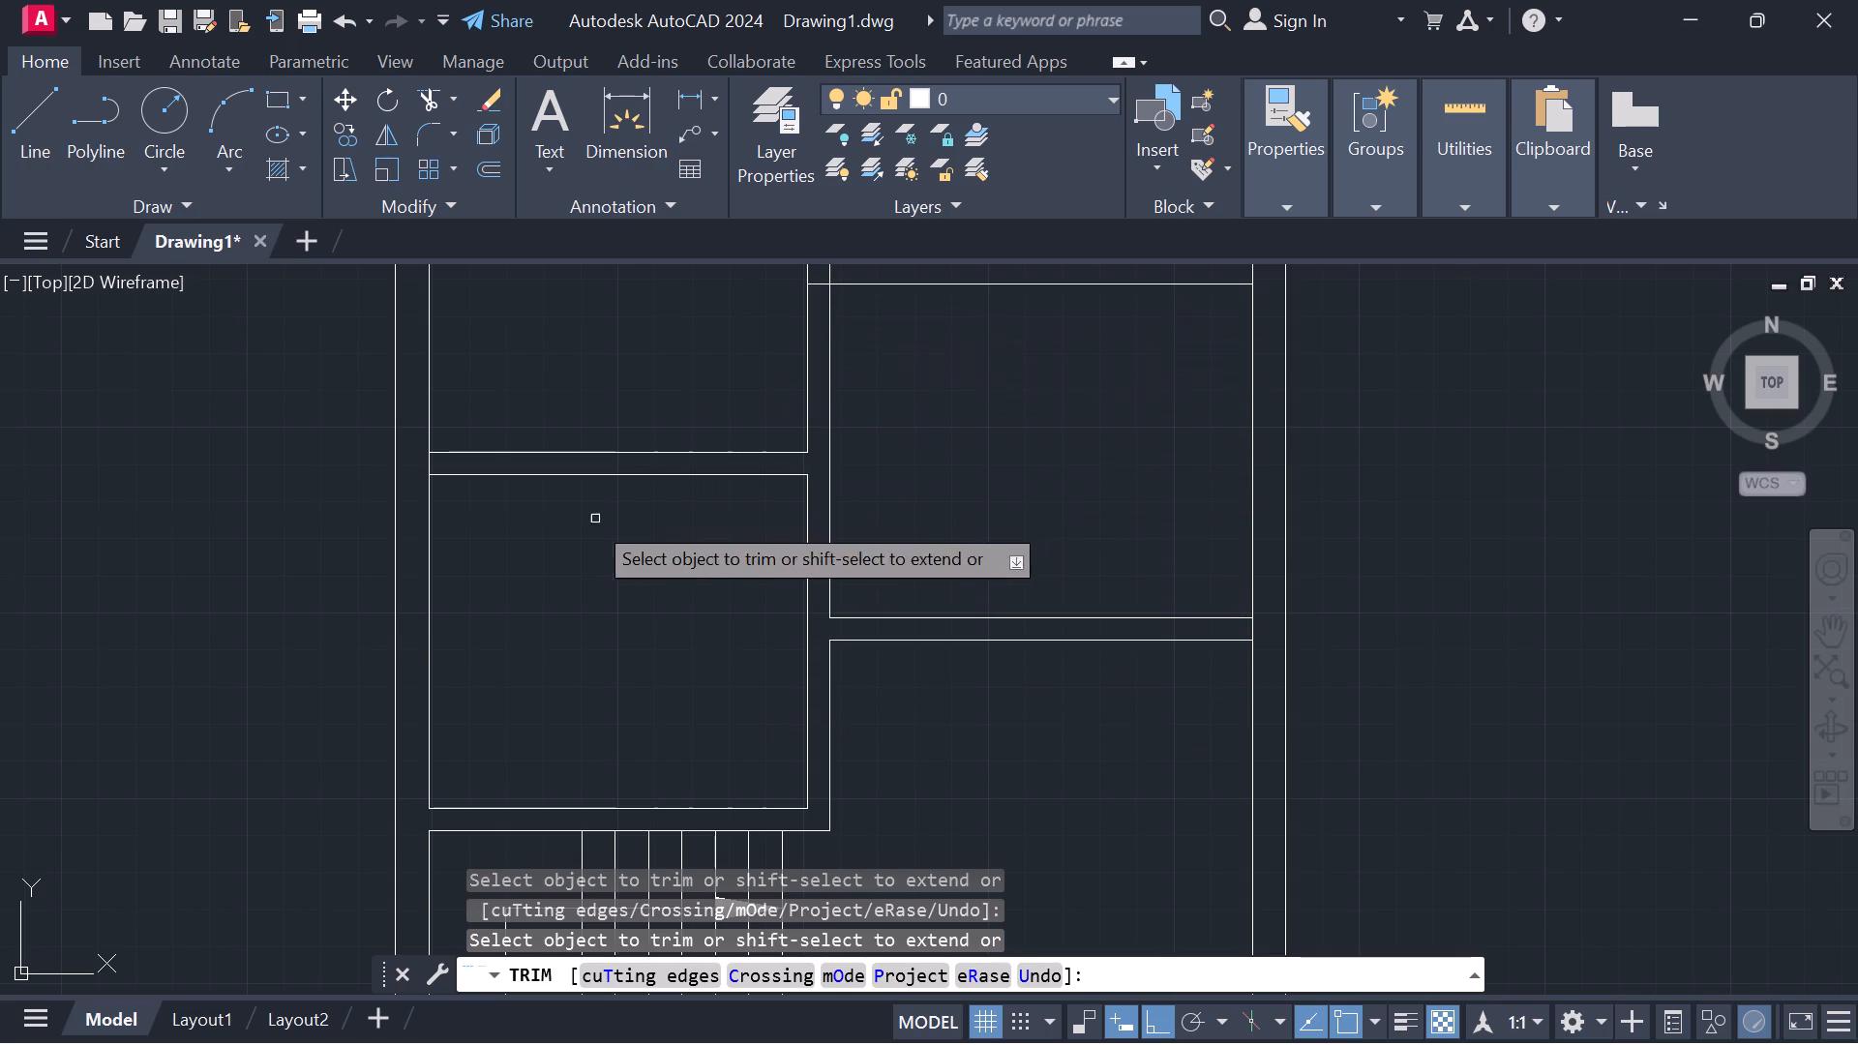
pyautogui.scroll(2, 422, 466)
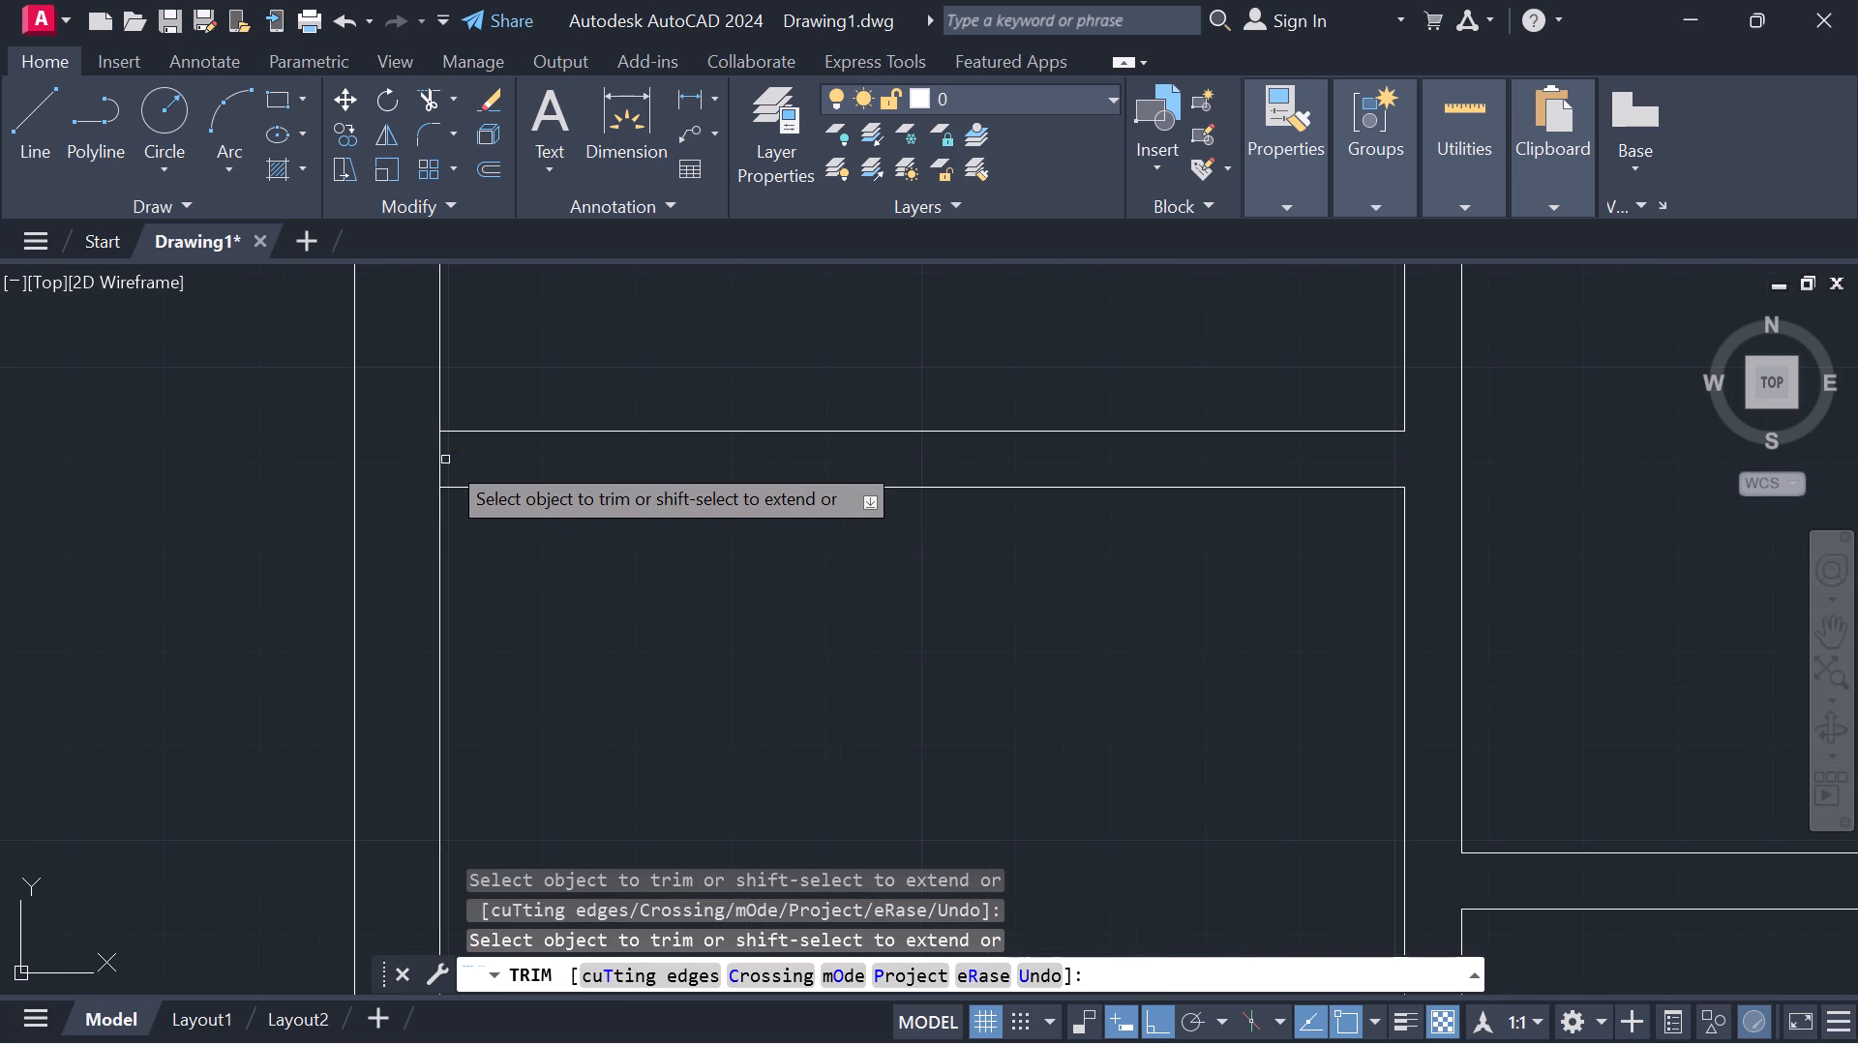
pyautogui.click(442, 459)
# Trim the overlapping lines at both ends of the second right-side partition, at the central wall and the exterior wall.
pyautogui.scroll(-3, 953, 459)
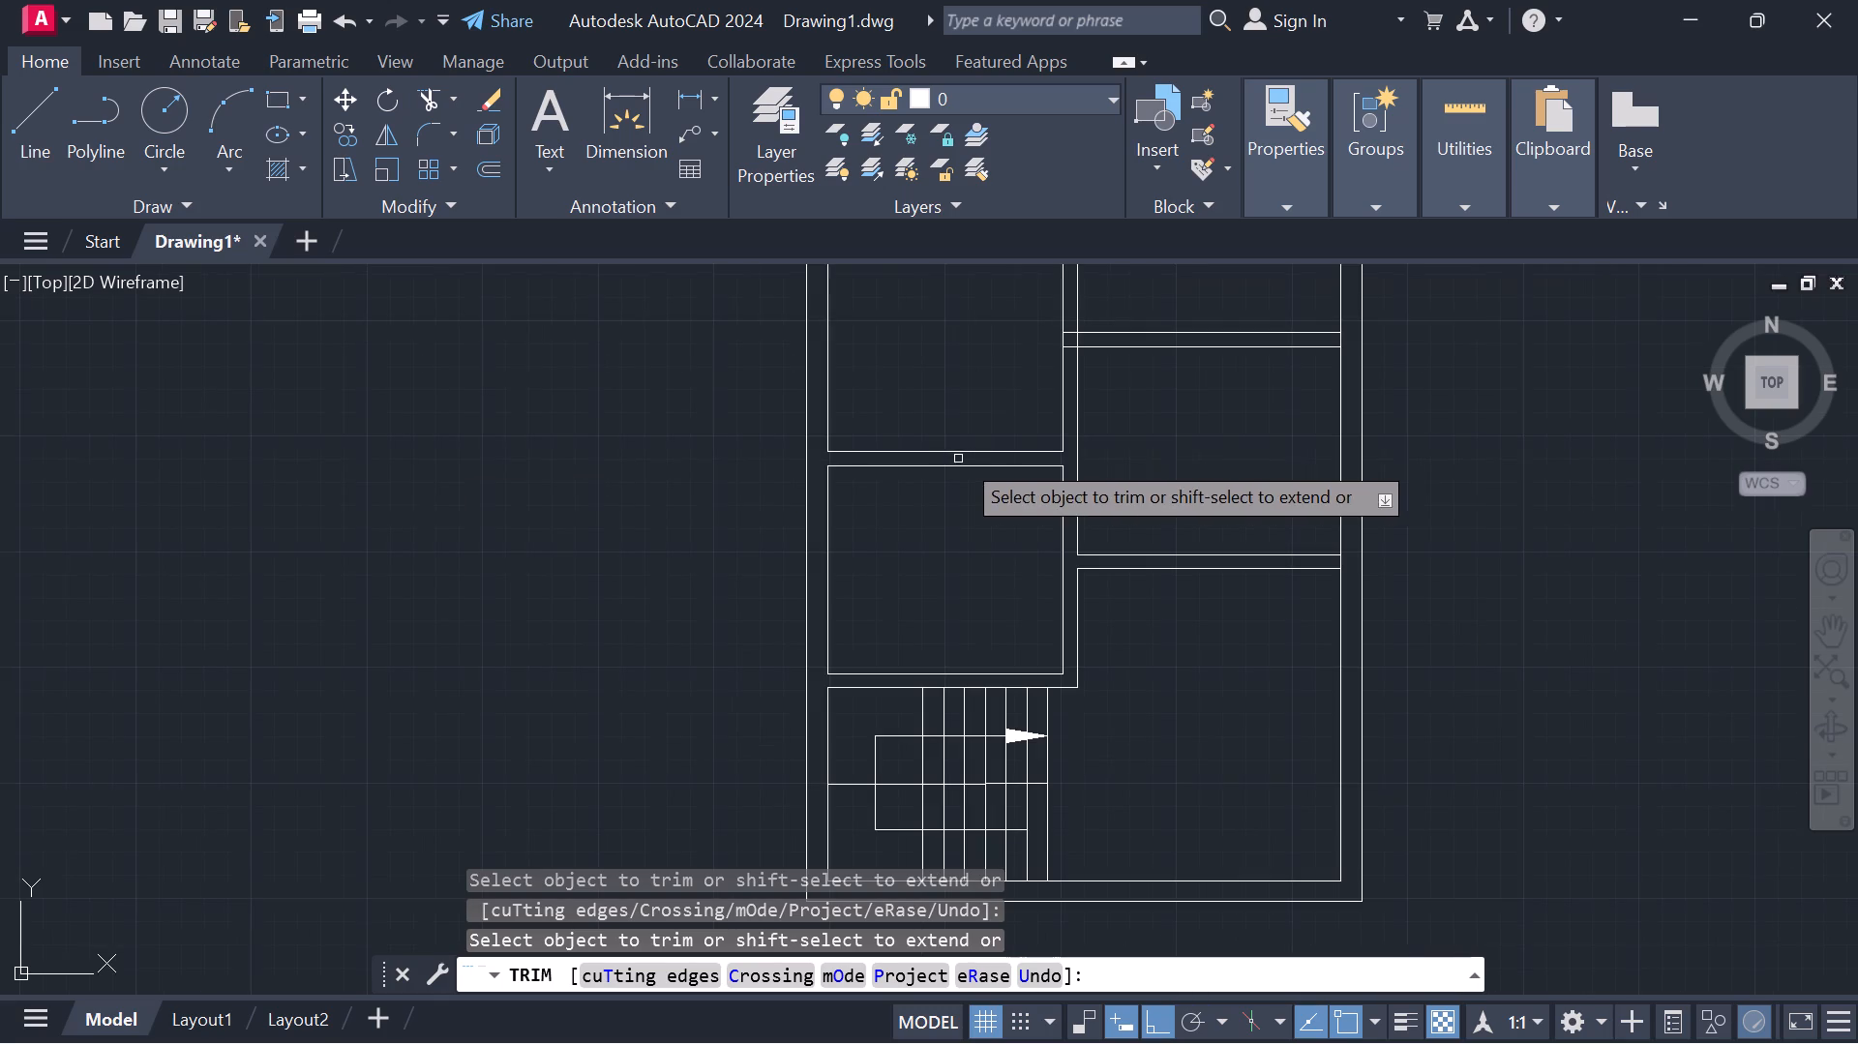
pyautogui.moveTo(1004, 420); pyautogui.dragTo(580, 567, button='middle')
pyautogui.scroll(2, 639, 522)
pyautogui.click(661, 449)
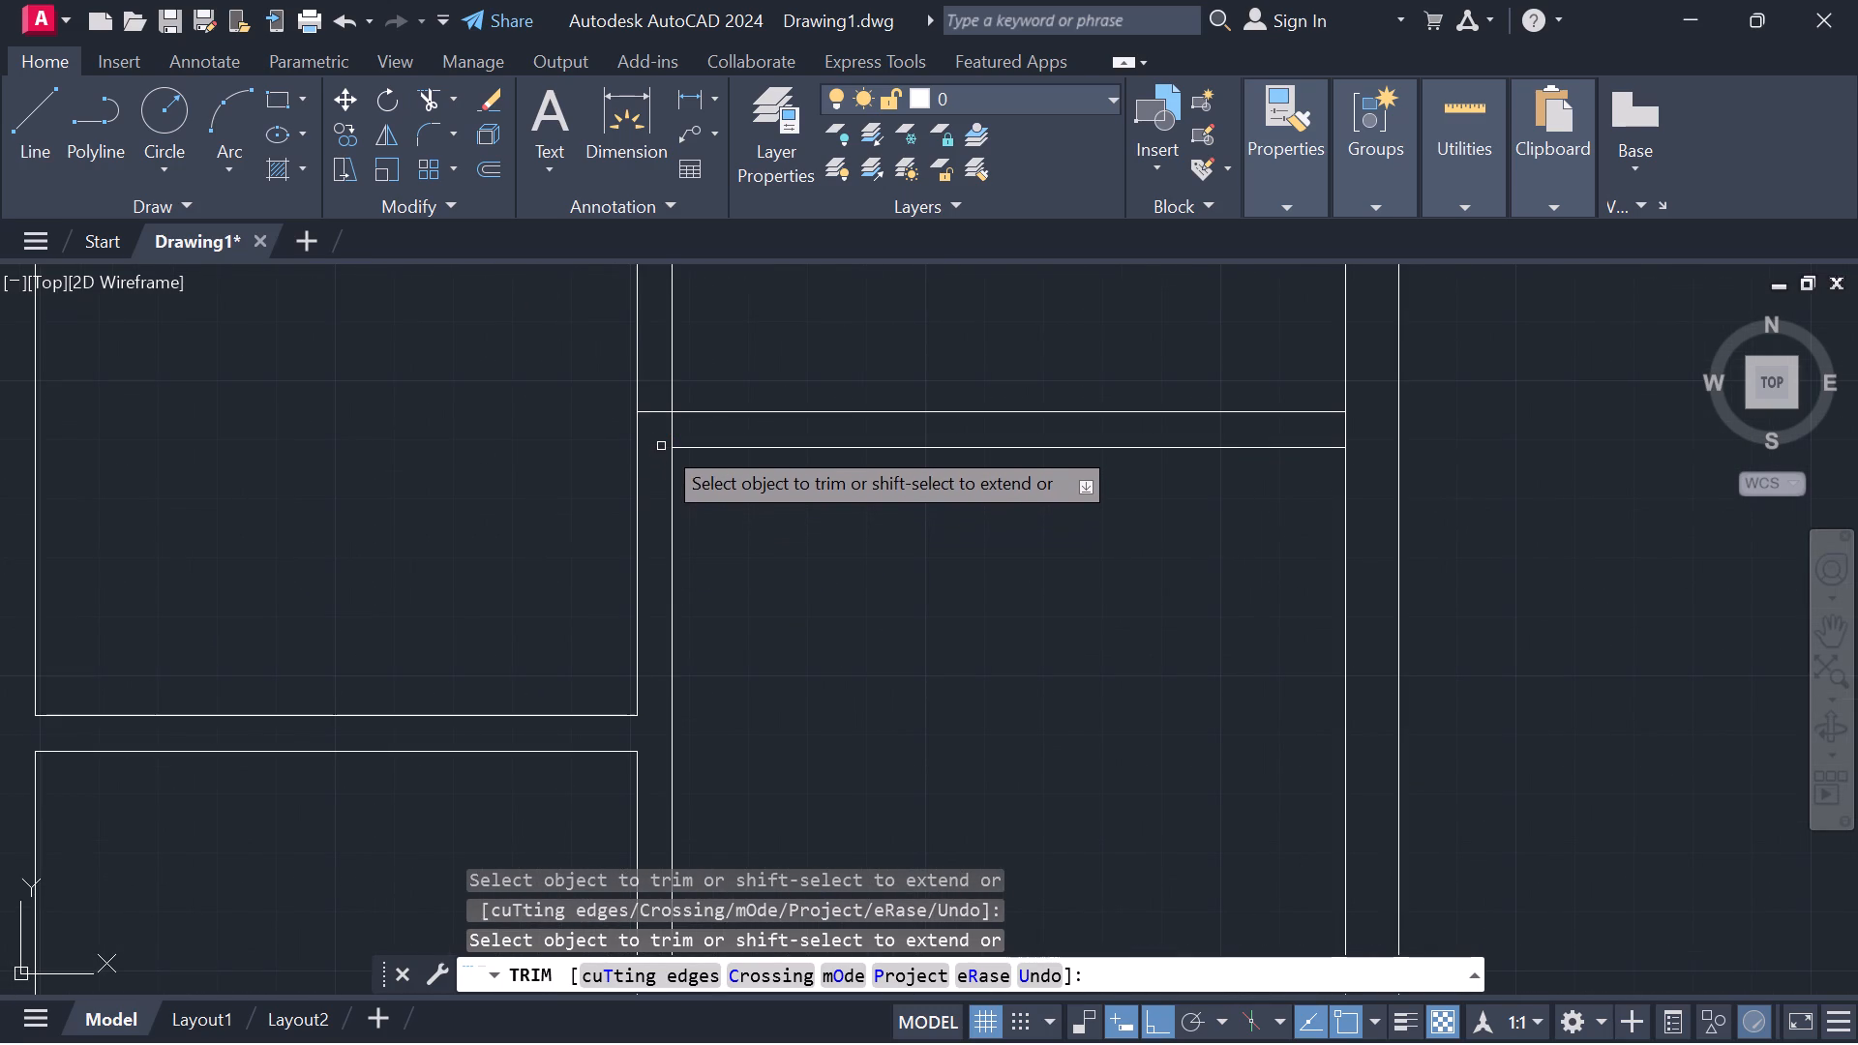
pyautogui.click(660, 413)
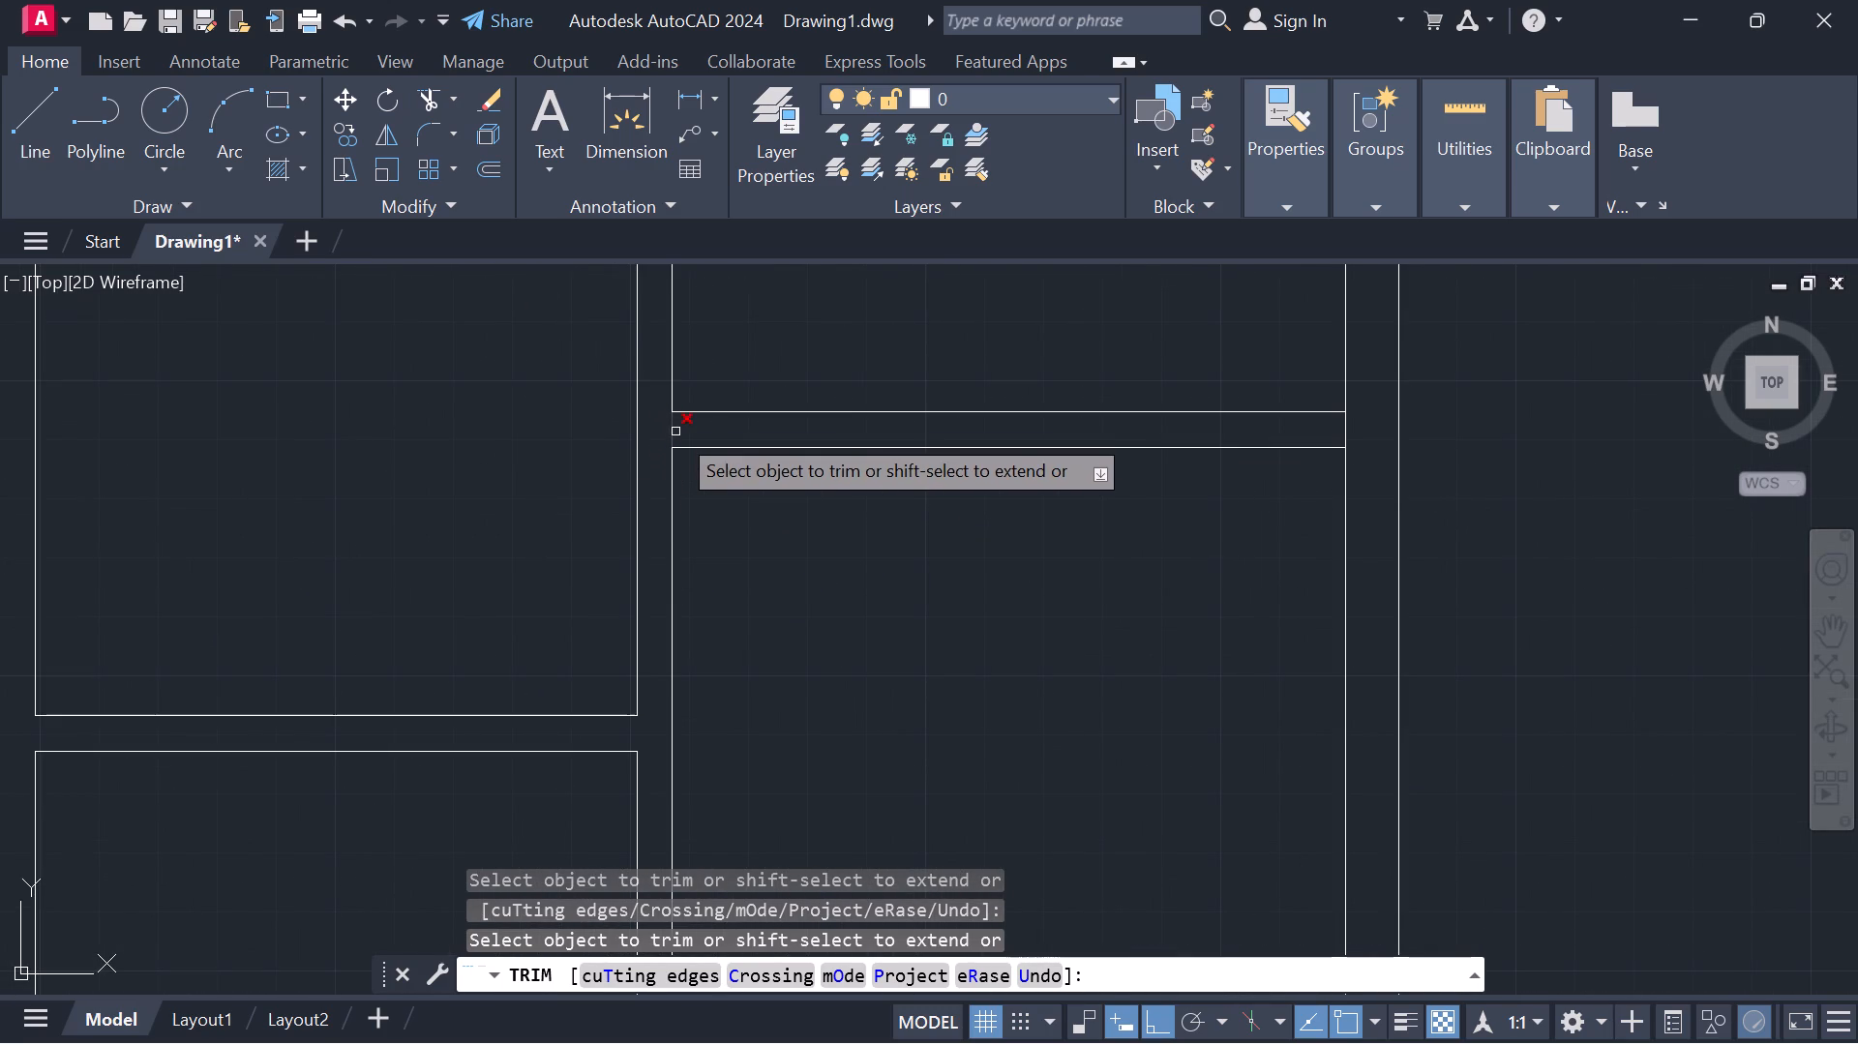
pyautogui.click(675, 432)
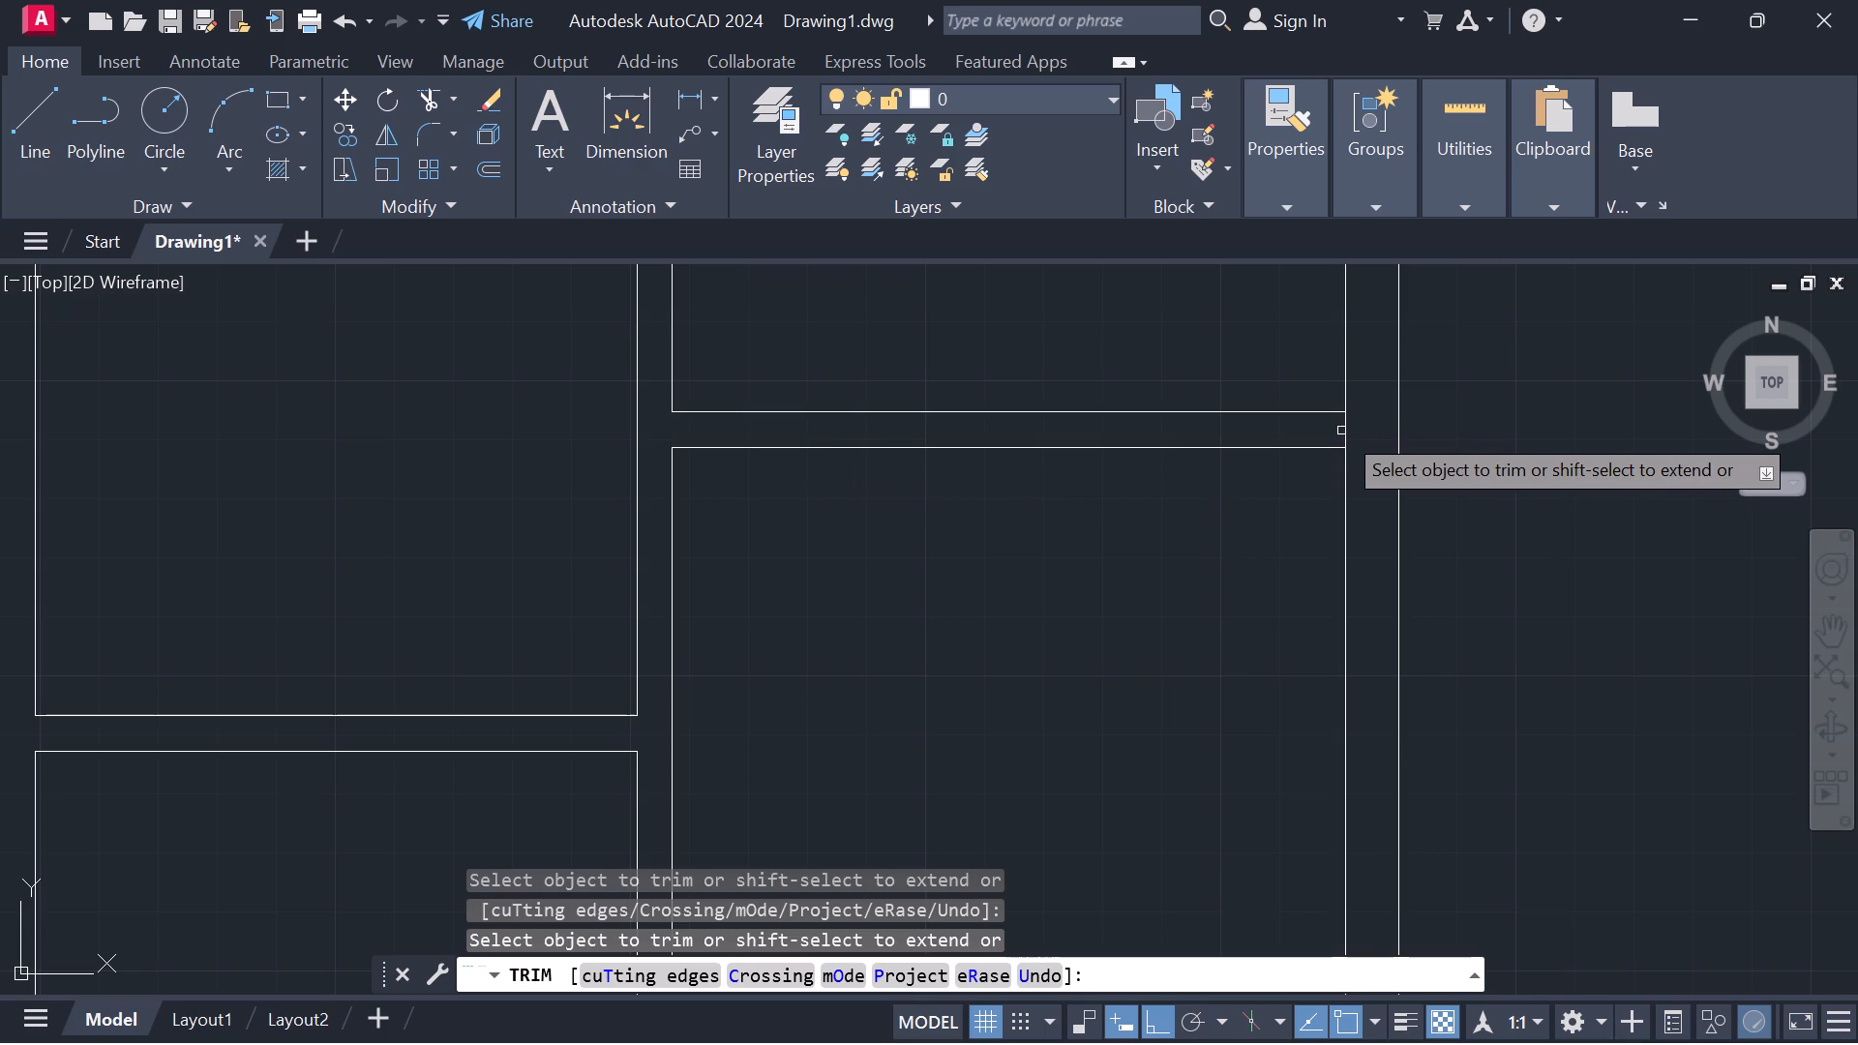
pyautogui.click(1341, 431)
pyautogui.click(1348, 432)
# Trim the inner exterior wall line between the two faces of the lowest right-side partition.
pyautogui.scroll(-3, 1348, 432)
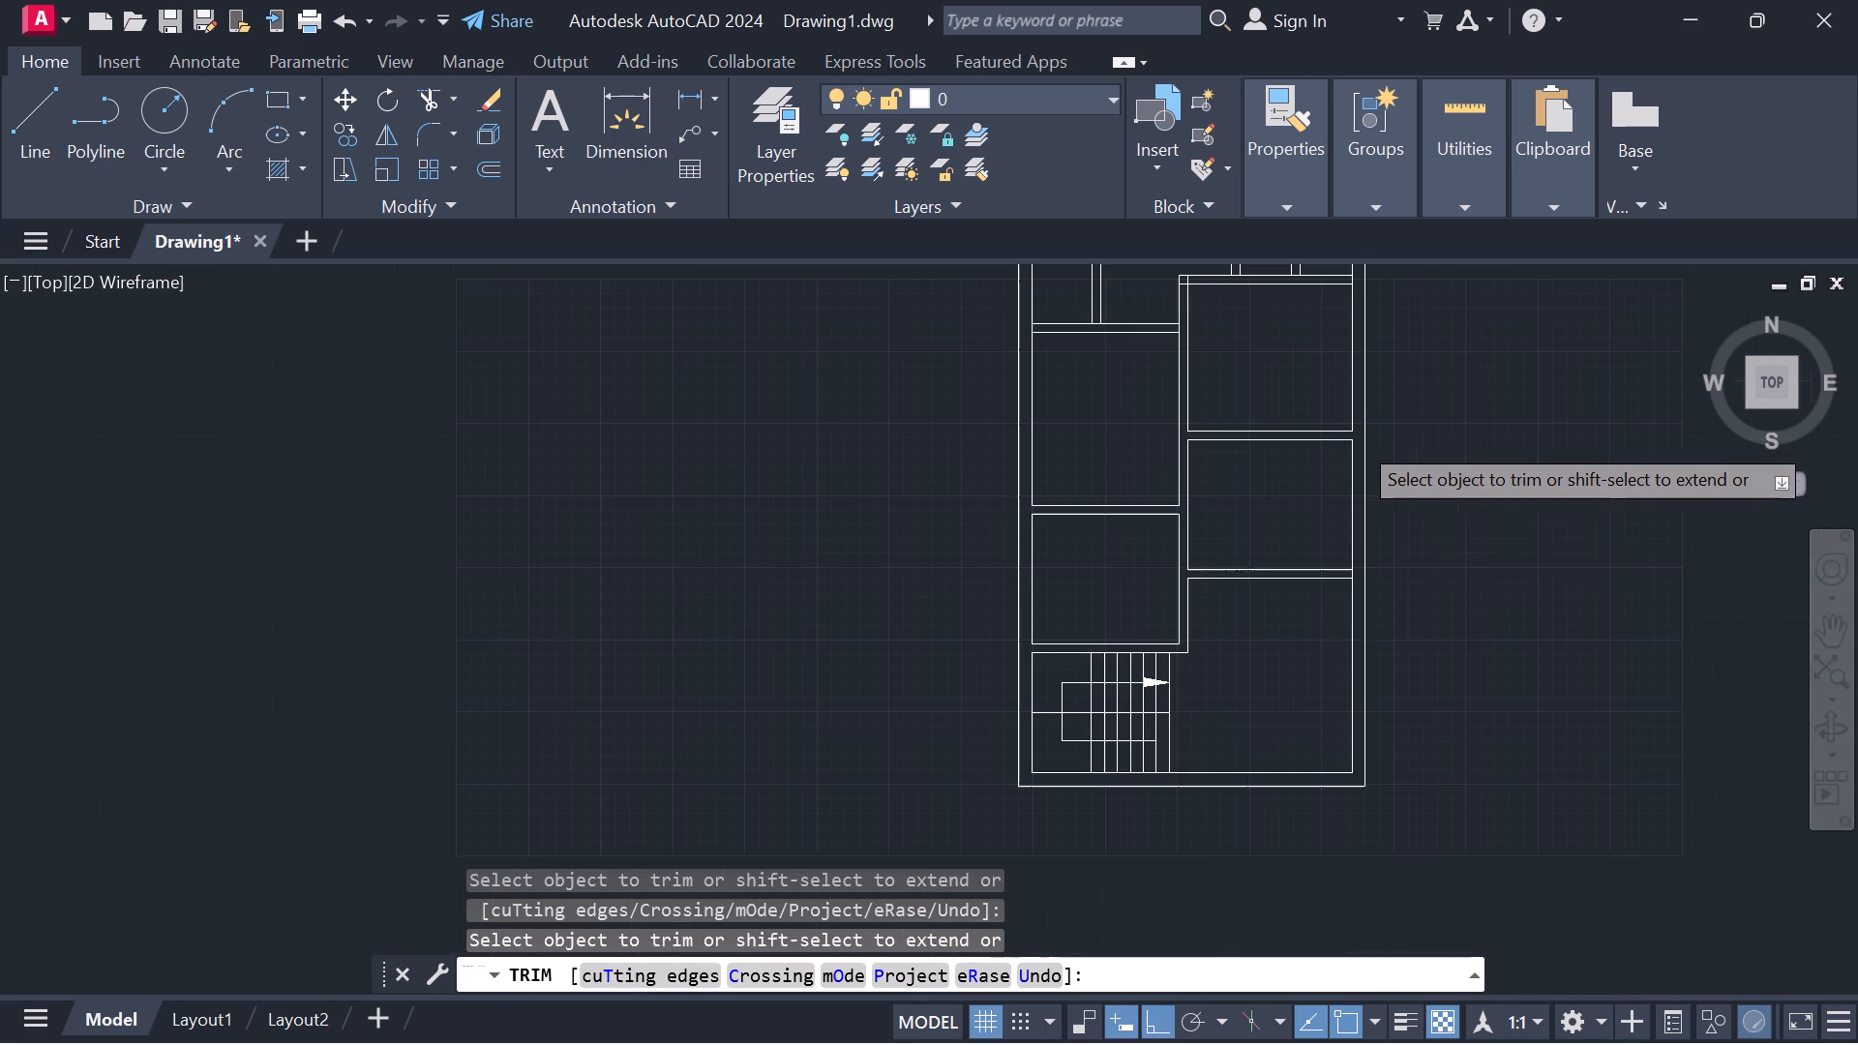
pyautogui.scroll(3, 1350, 658)
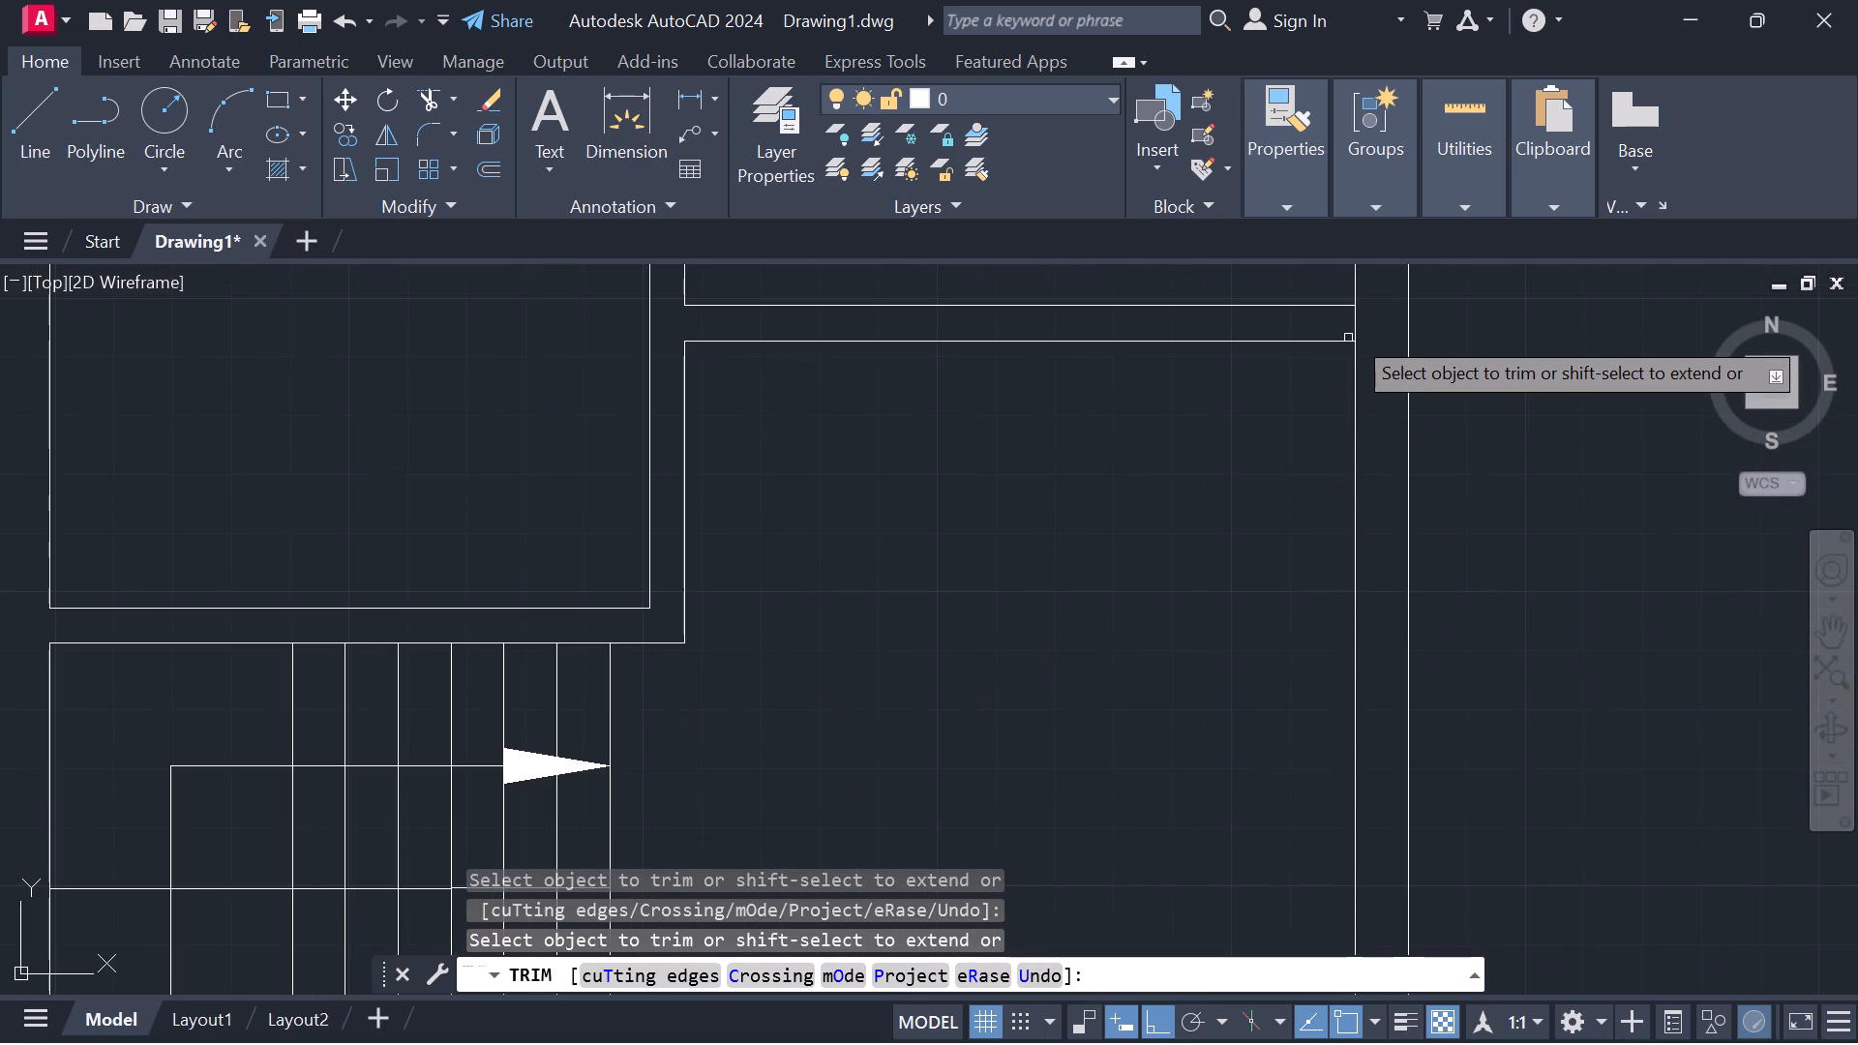
pyautogui.click(1353, 323)
# Trim the upper left-side partition's junctions with the exterior wall, the vertical partition above it, and the central wall.
pyautogui.scroll(-2, 896, 344)
pyautogui.moveTo(896, 344); pyautogui.dragTo(860, 445, button='middle')
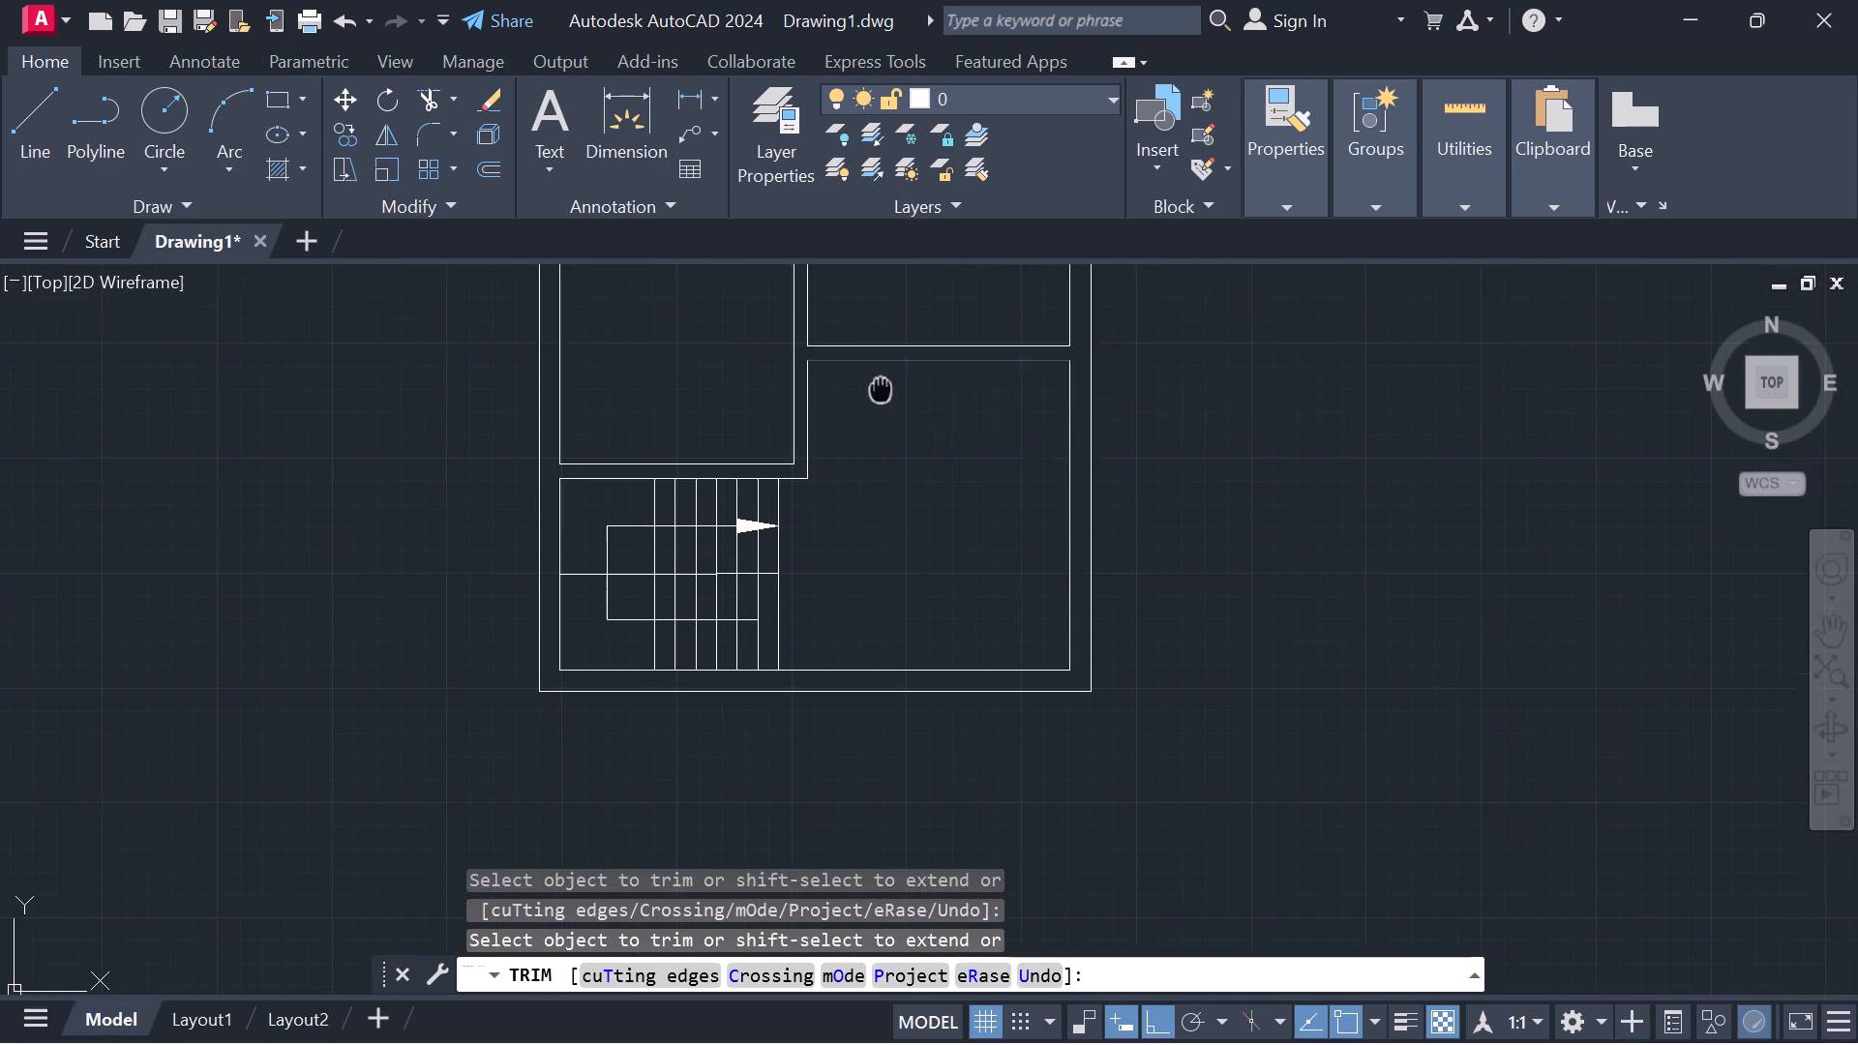
pyautogui.moveTo(860, 445); pyautogui.dragTo(816, 572, button='middle')
pyautogui.moveTo(845, 457); pyautogui.dragTo(787, 753, button='middle')
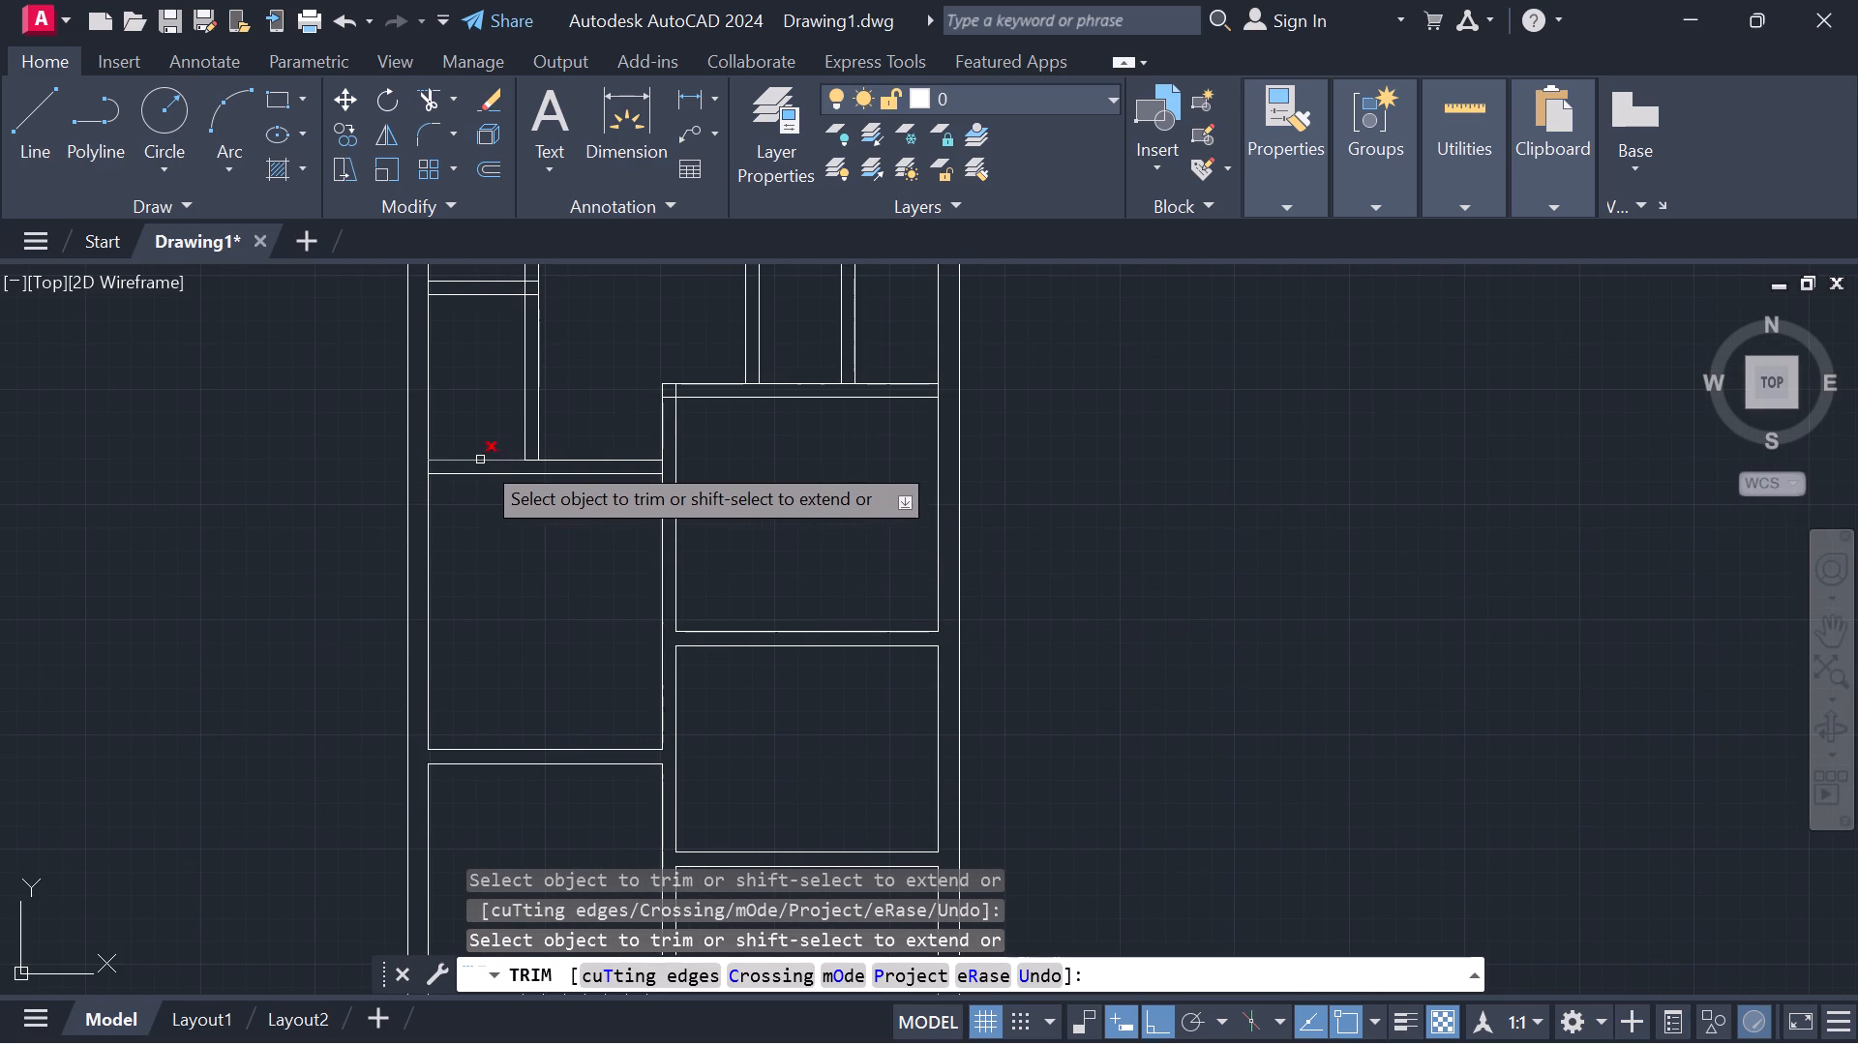
pyautogui.scroll(3, 428, 477)
pyautogui.scroll(-1, 428, 477)
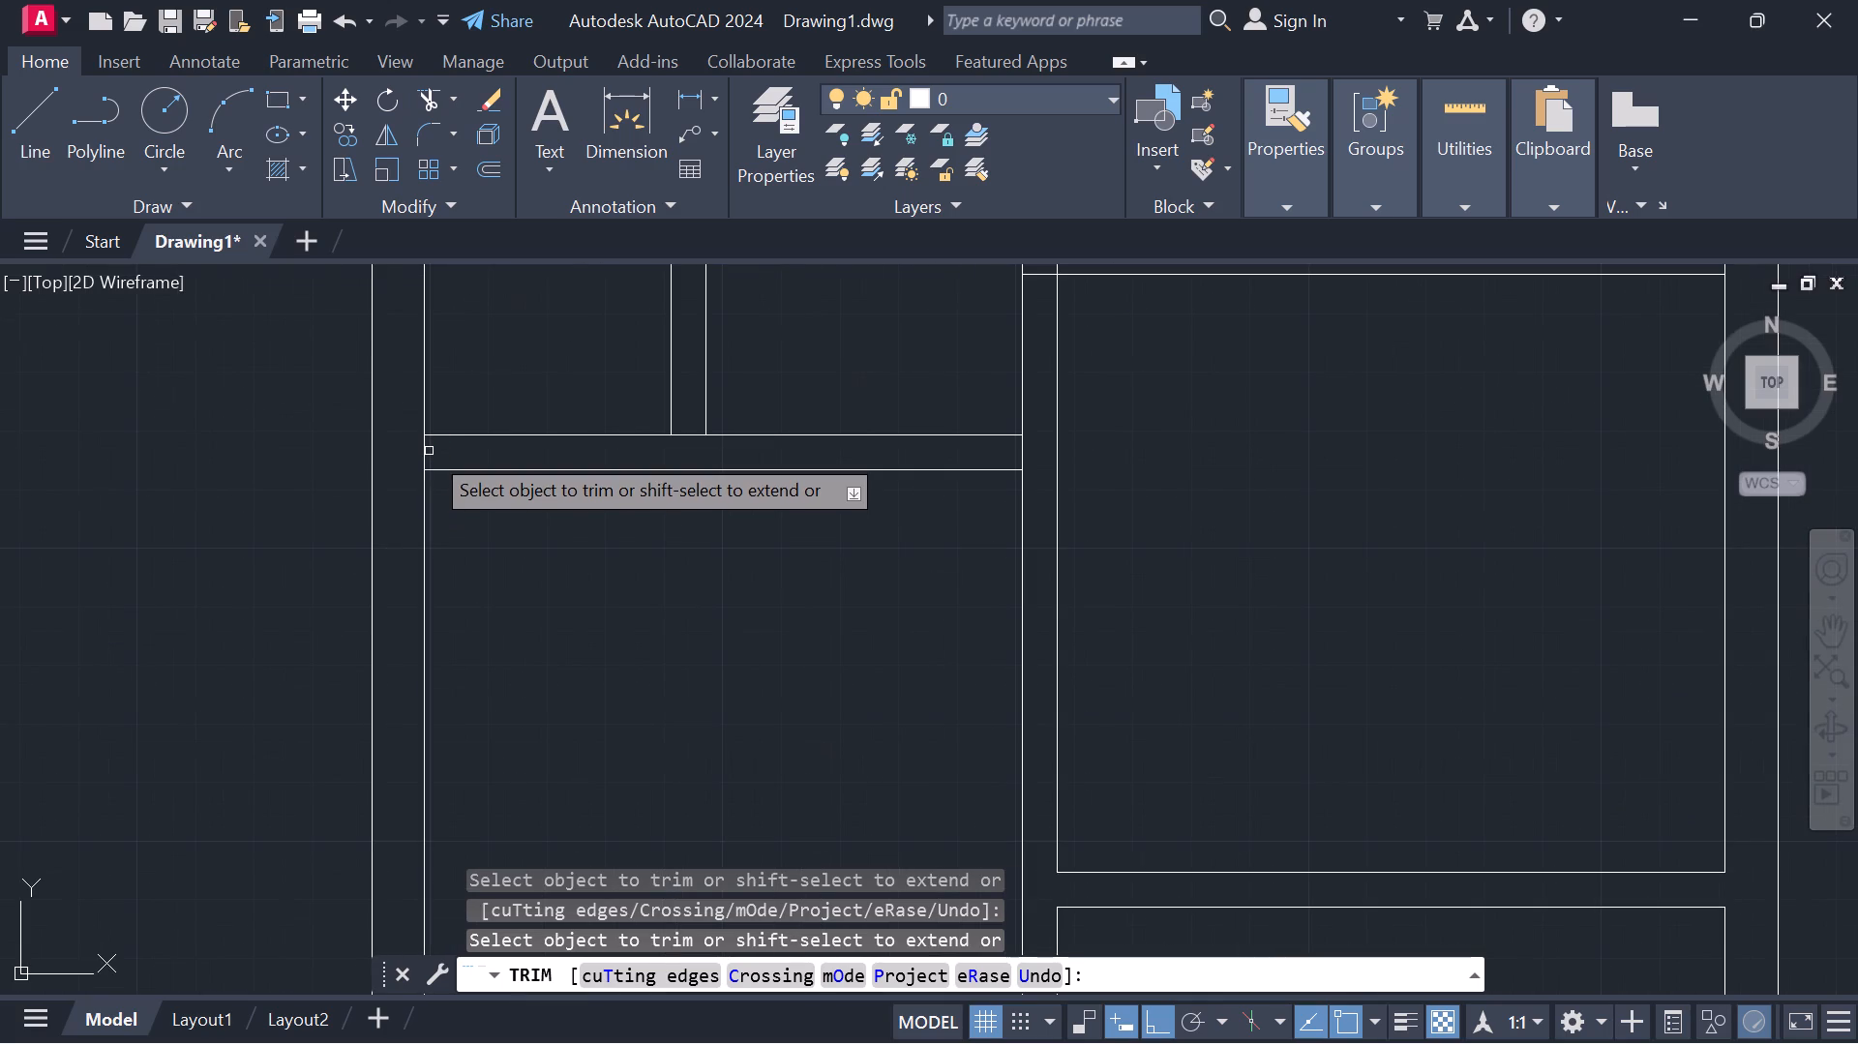
pyautogui.click(423, 460)
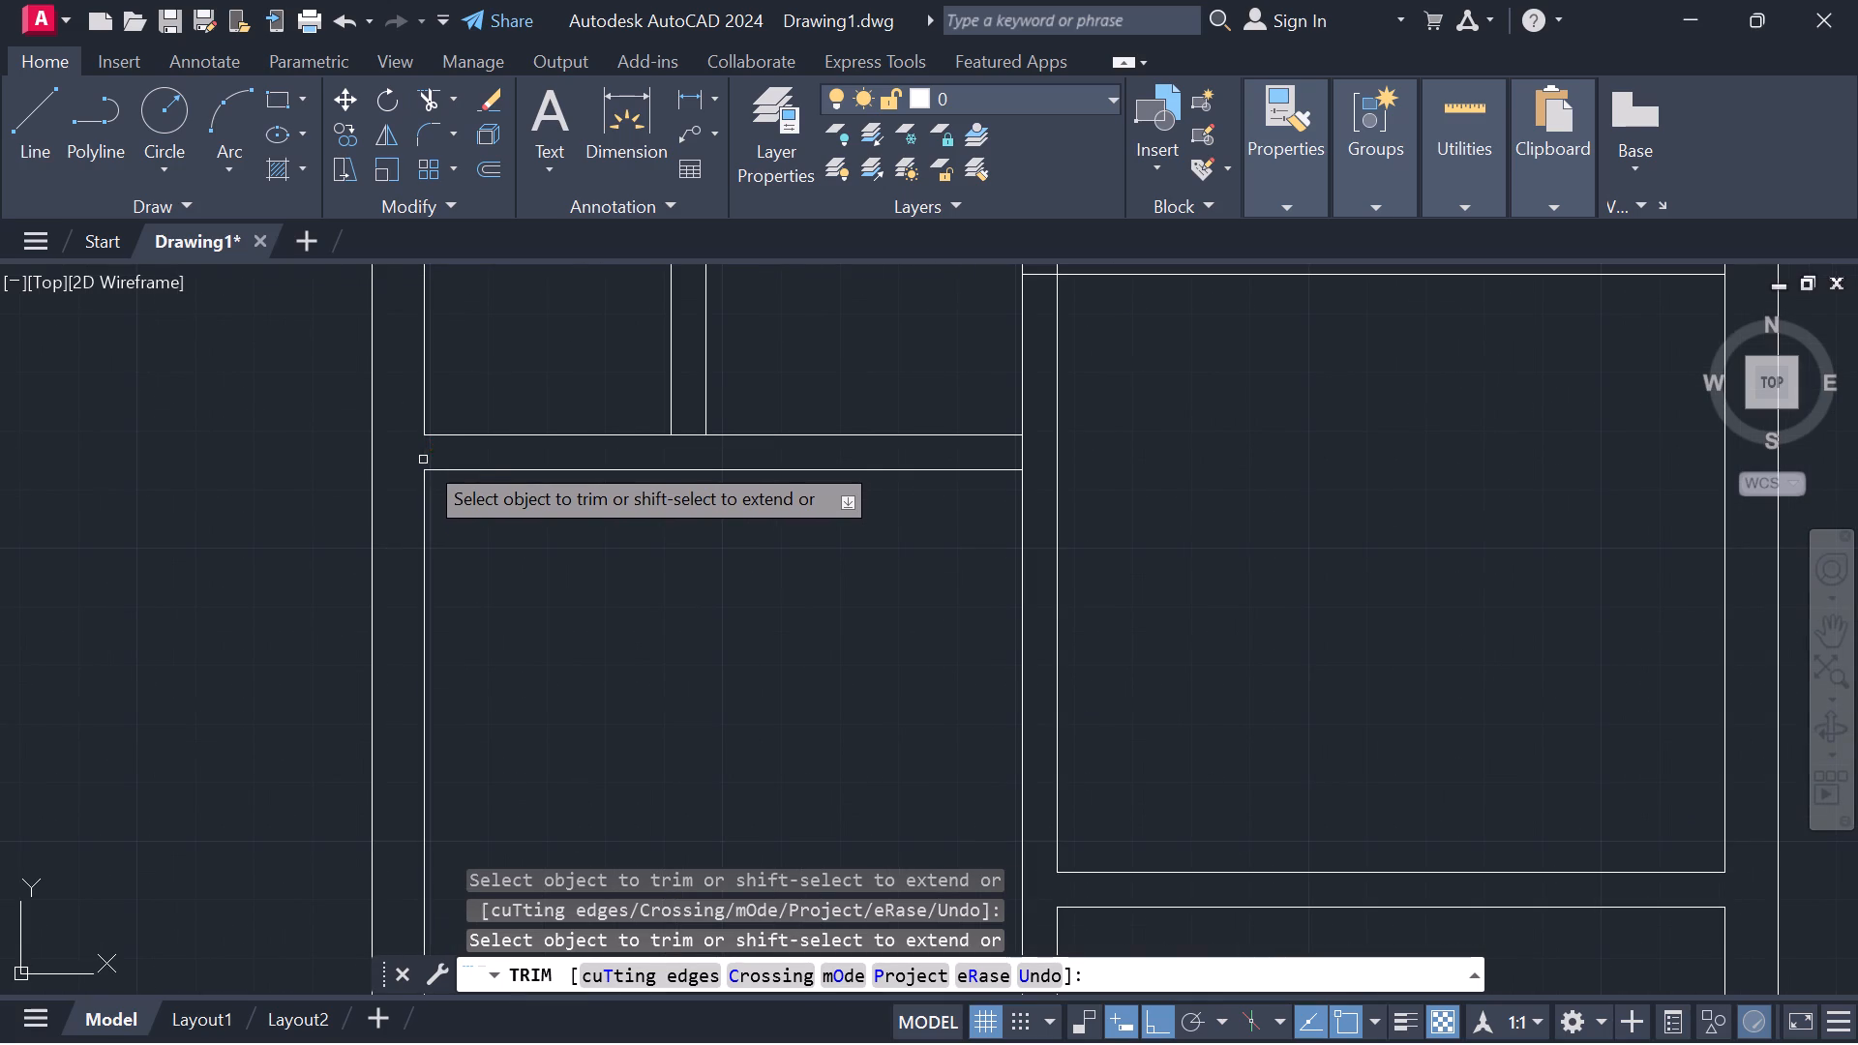
pyautogui.click(684, 436)
pyautogui.click(689, 435)
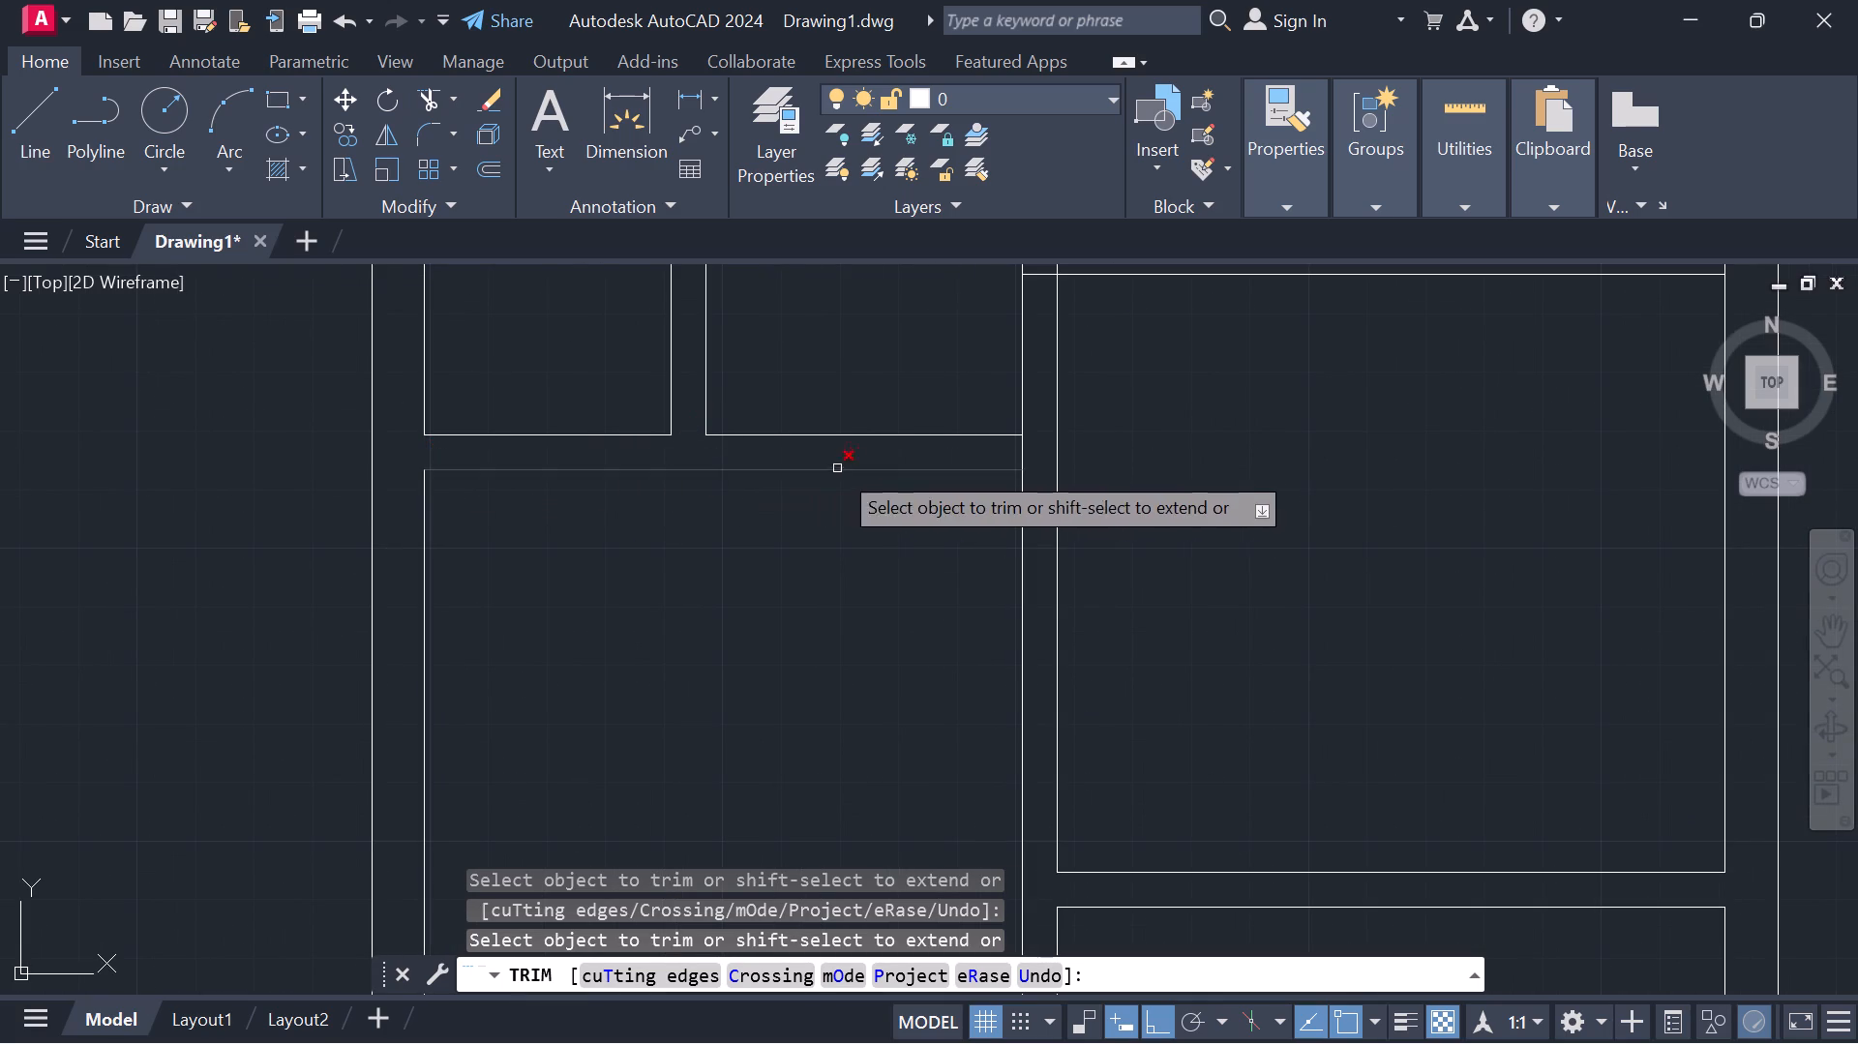
pyautogui.click(1021, 454)
# Trim the two crossing lines inside the corner where the central wall meets the upper right-side partition.
pyautogui.scroll(-2, 1034, 320)
pyautogui.moveTo(1034, 320); pyautogui.dragTo(896, 581, button='middle')
pyautogui.scroll(1, 896, 581)
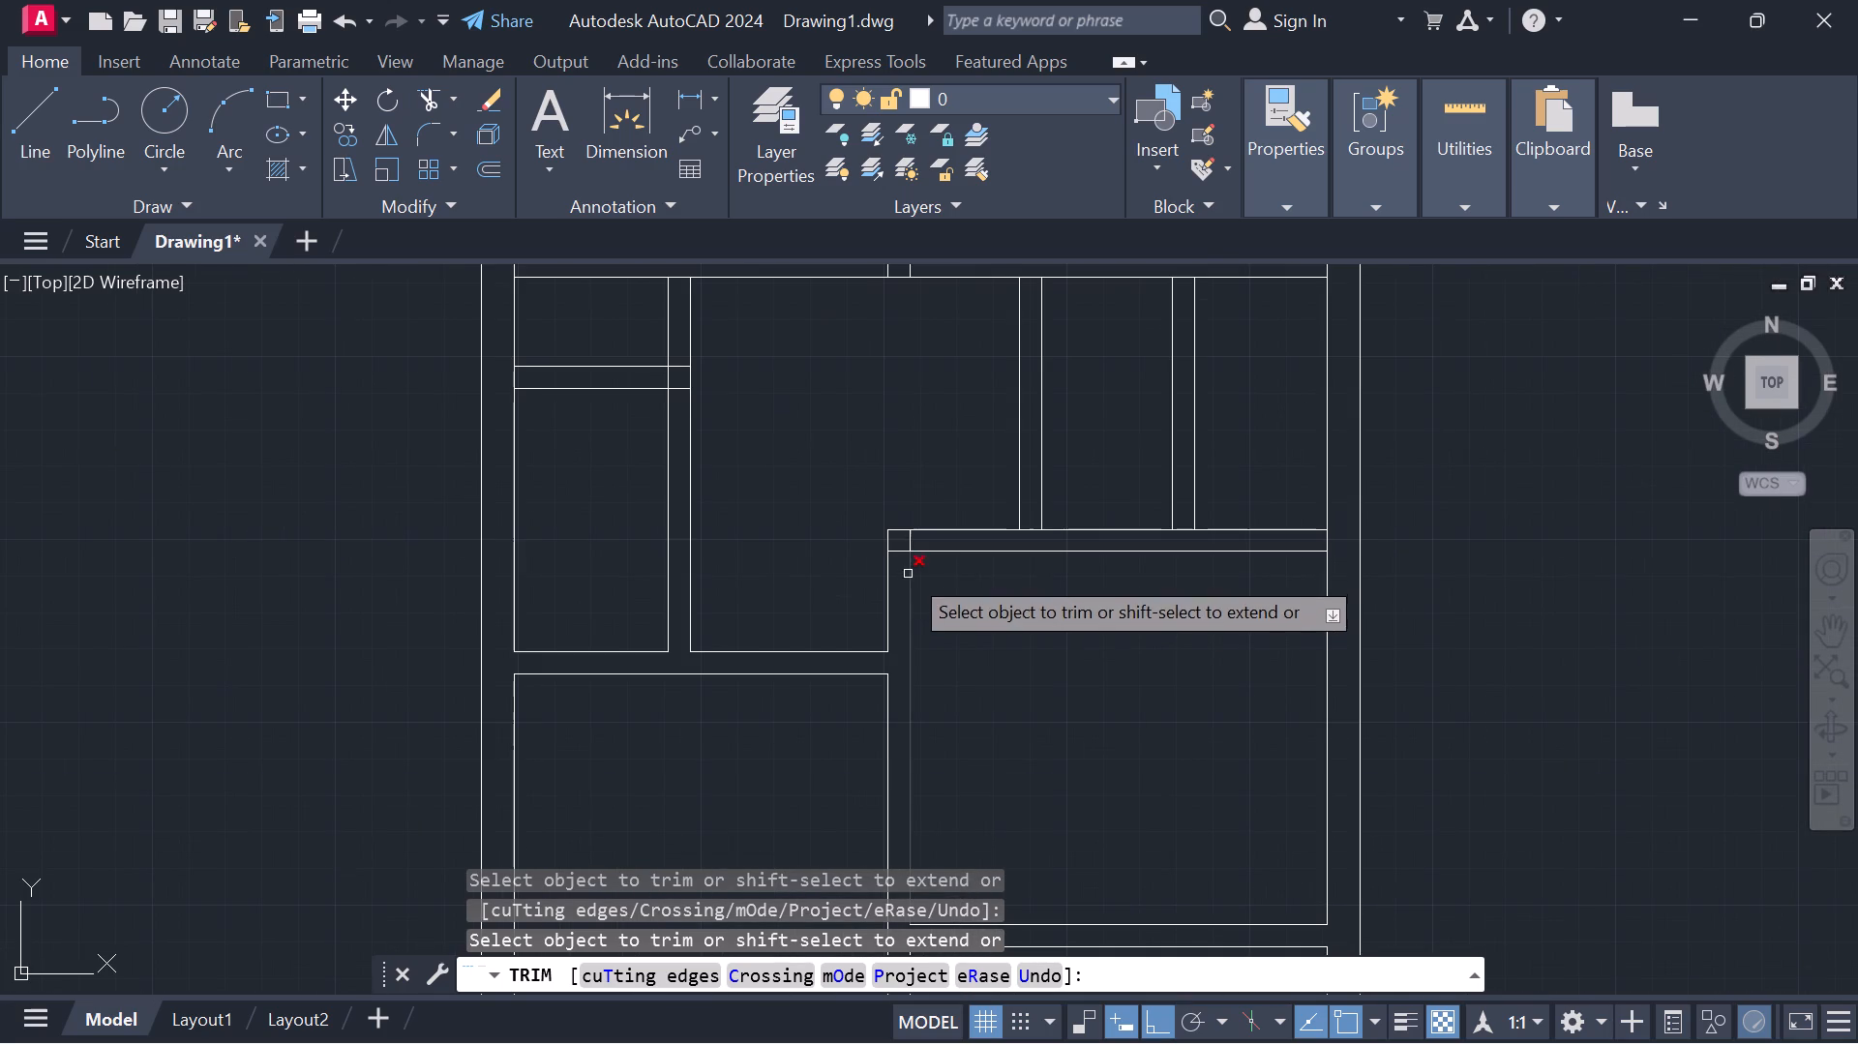
pyautogui.click(898, 554)
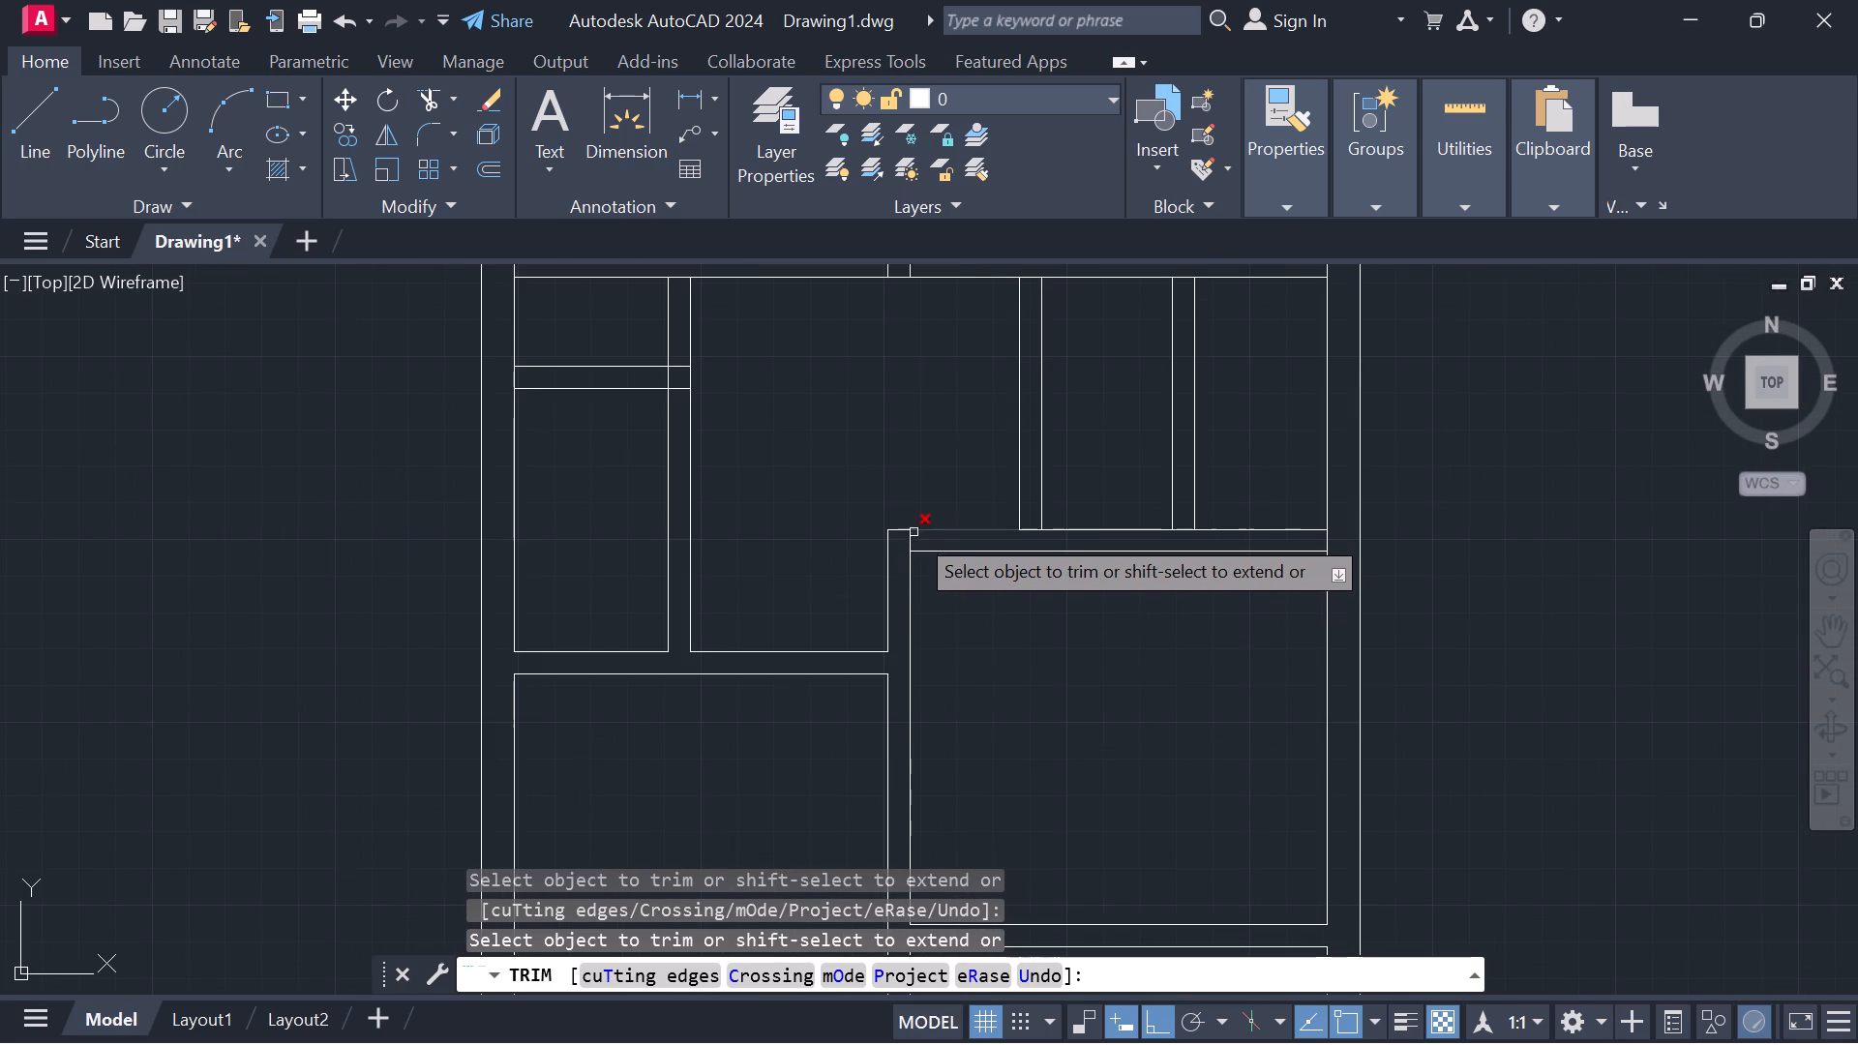
pyautogui.scroll(2, 914, 533)
pyautogui.click(895, 553)
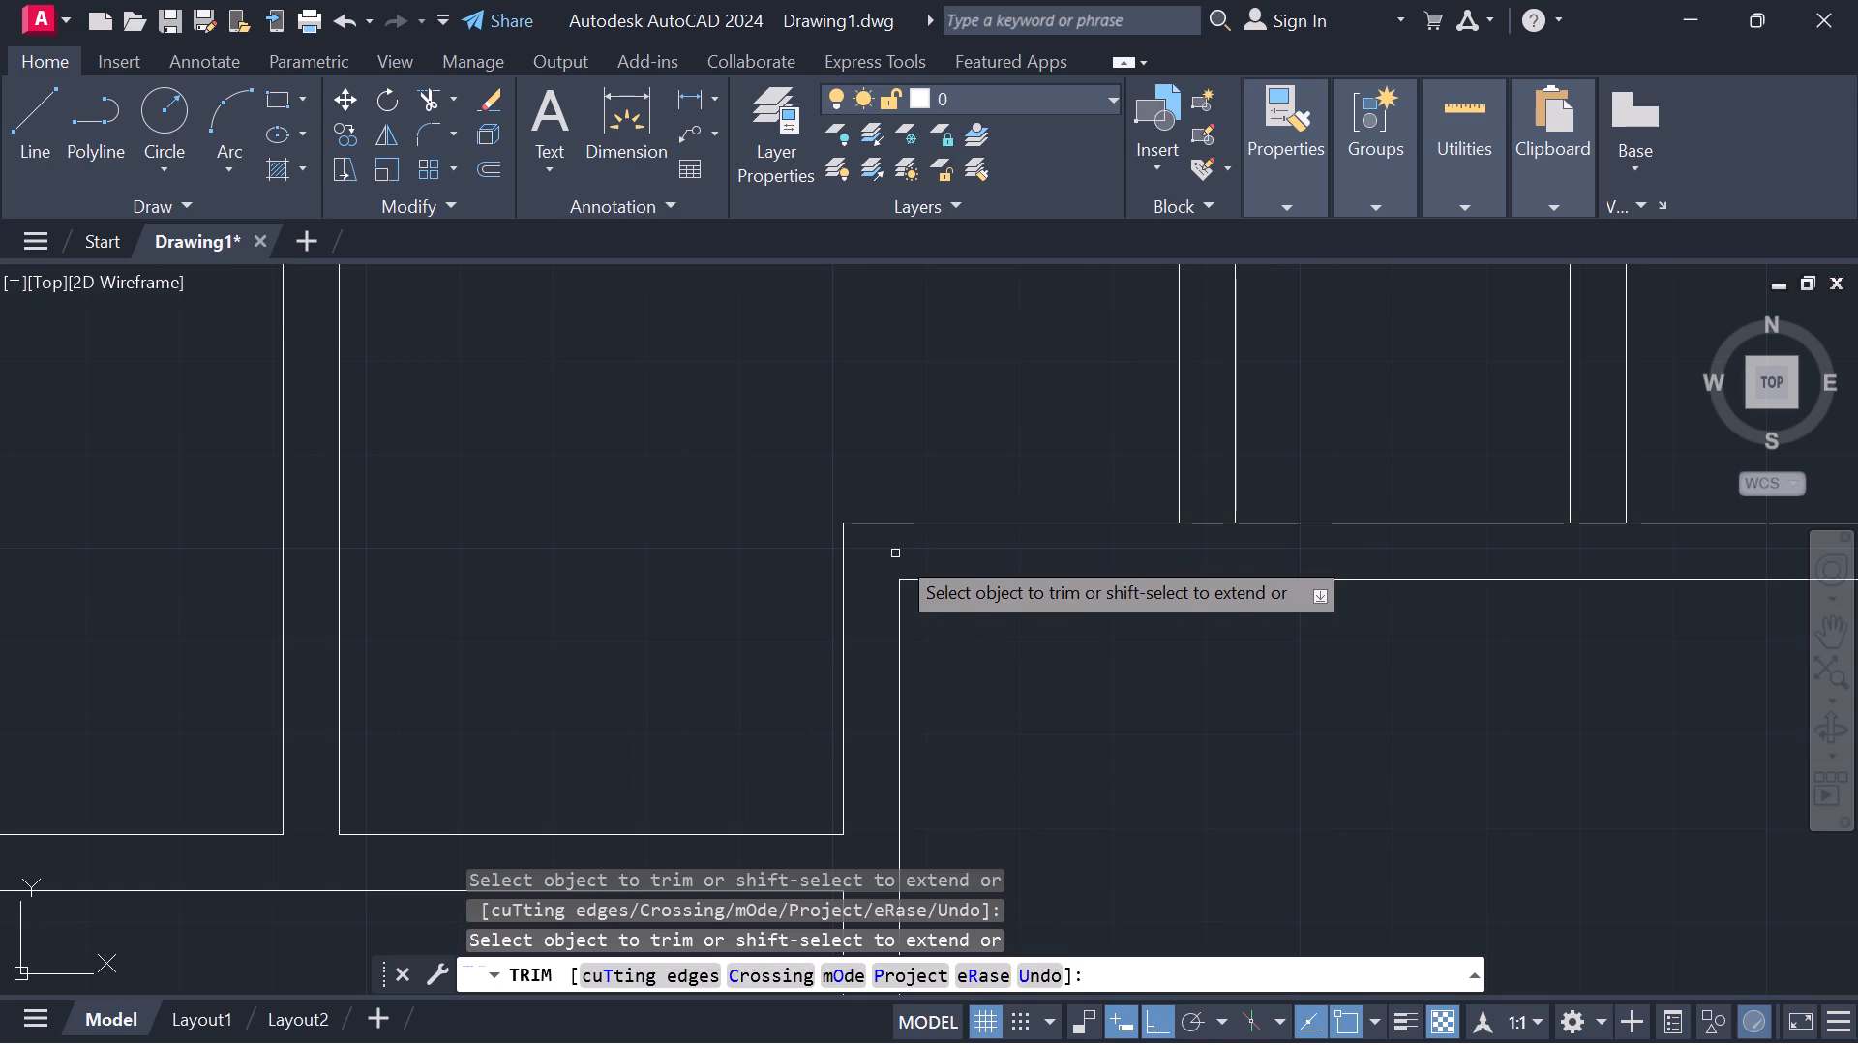
# Trim the upper right-side partition's top line between the faces of the two vertical partitions above it.
pyautogui.click(1201, 521)
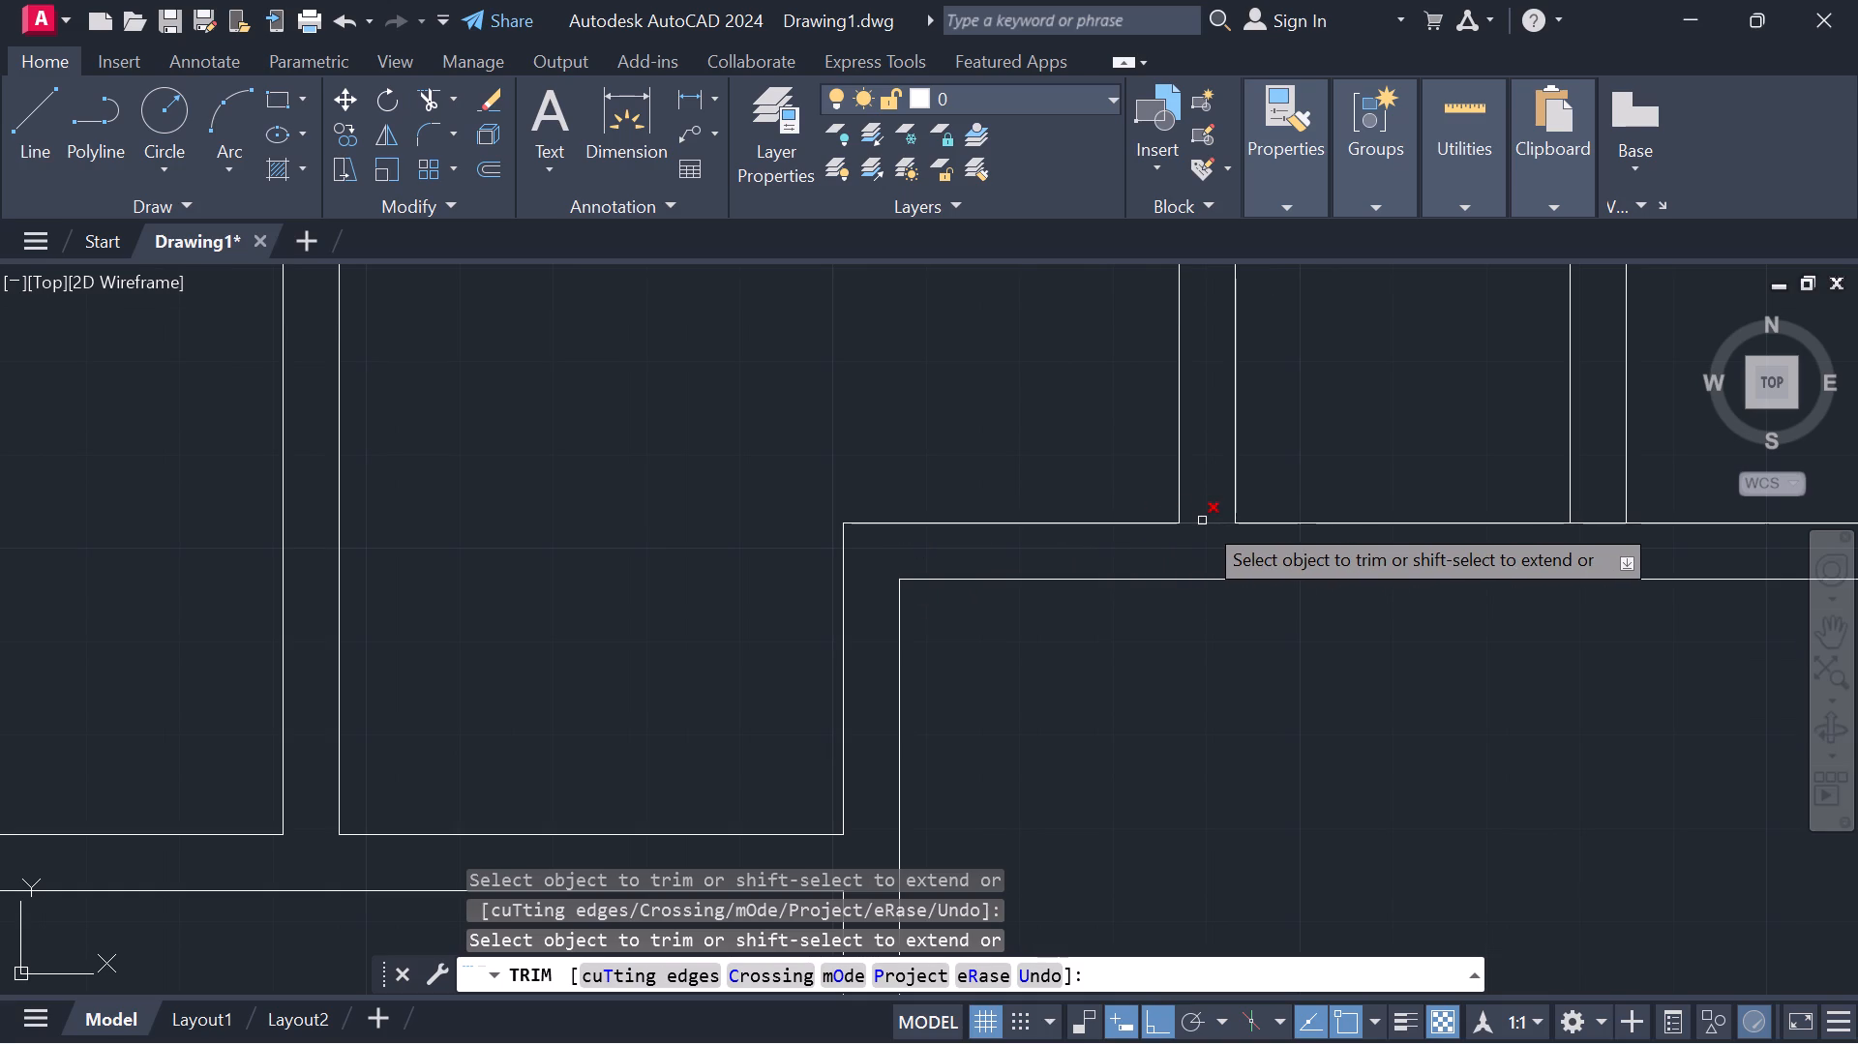
pyautogui.click(1202, 522)
pyautogui.scroll(-2, 1508, 510)
pyautogui.moveTo(1513, 513); pyautogui.dragTo(727, 659, button='middle')
pyautogui.scroll(2, 727, 659)
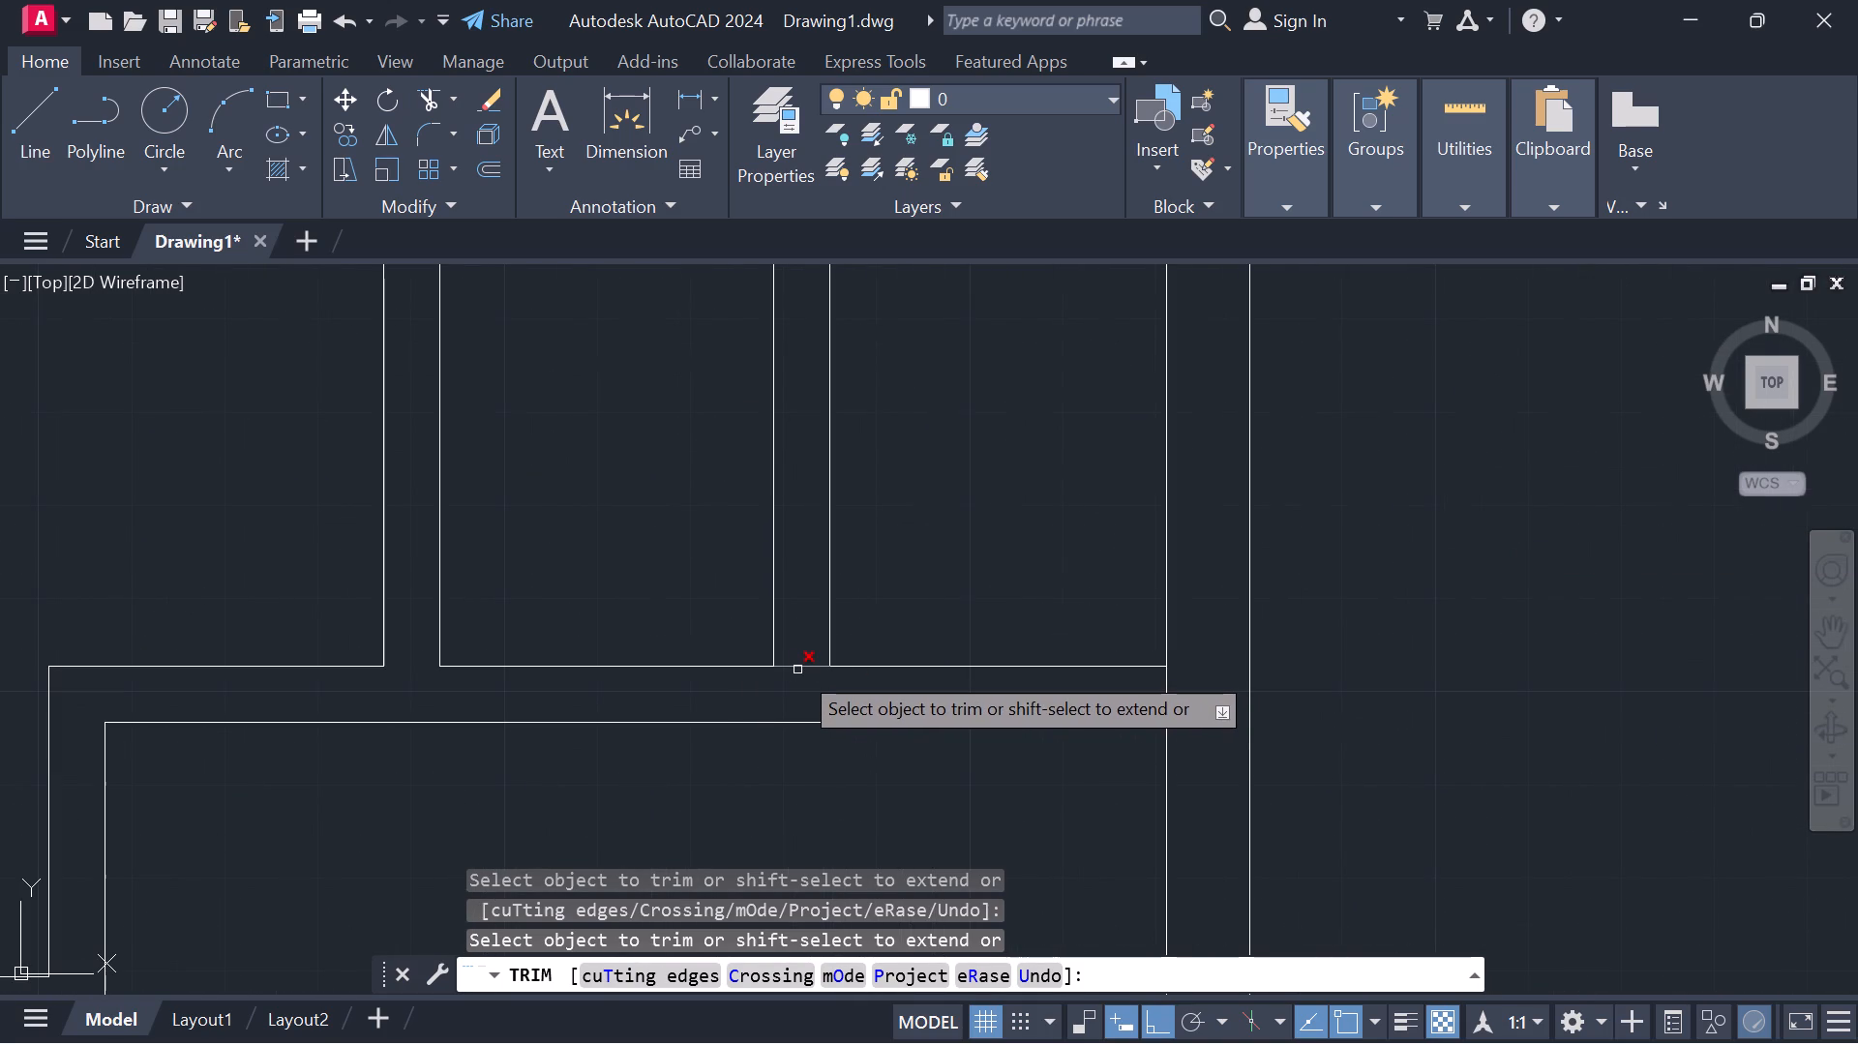
pyautogui.click(797, 670)
pyautogui.click(794, 667)
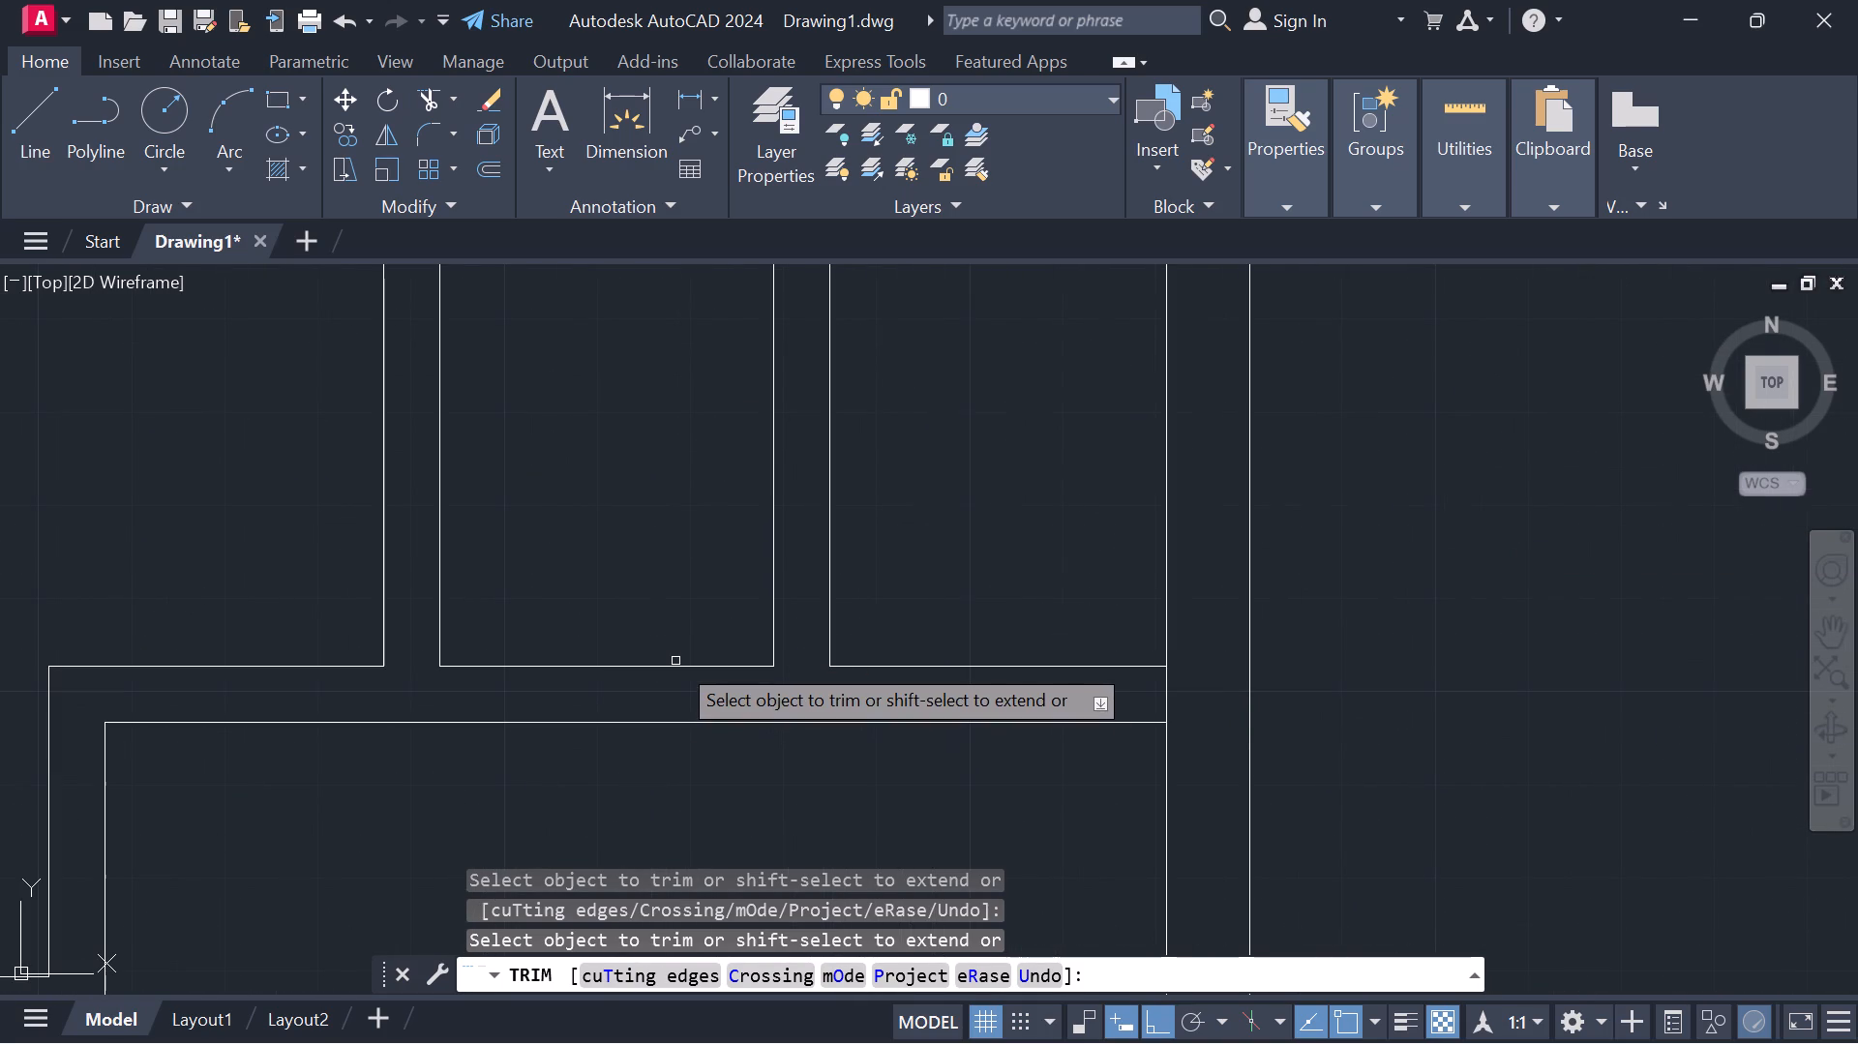
# Trim the inner exterior wall line between the two faces of the upper right-side partition.
pyautogui.scroll(3, 605, 697)
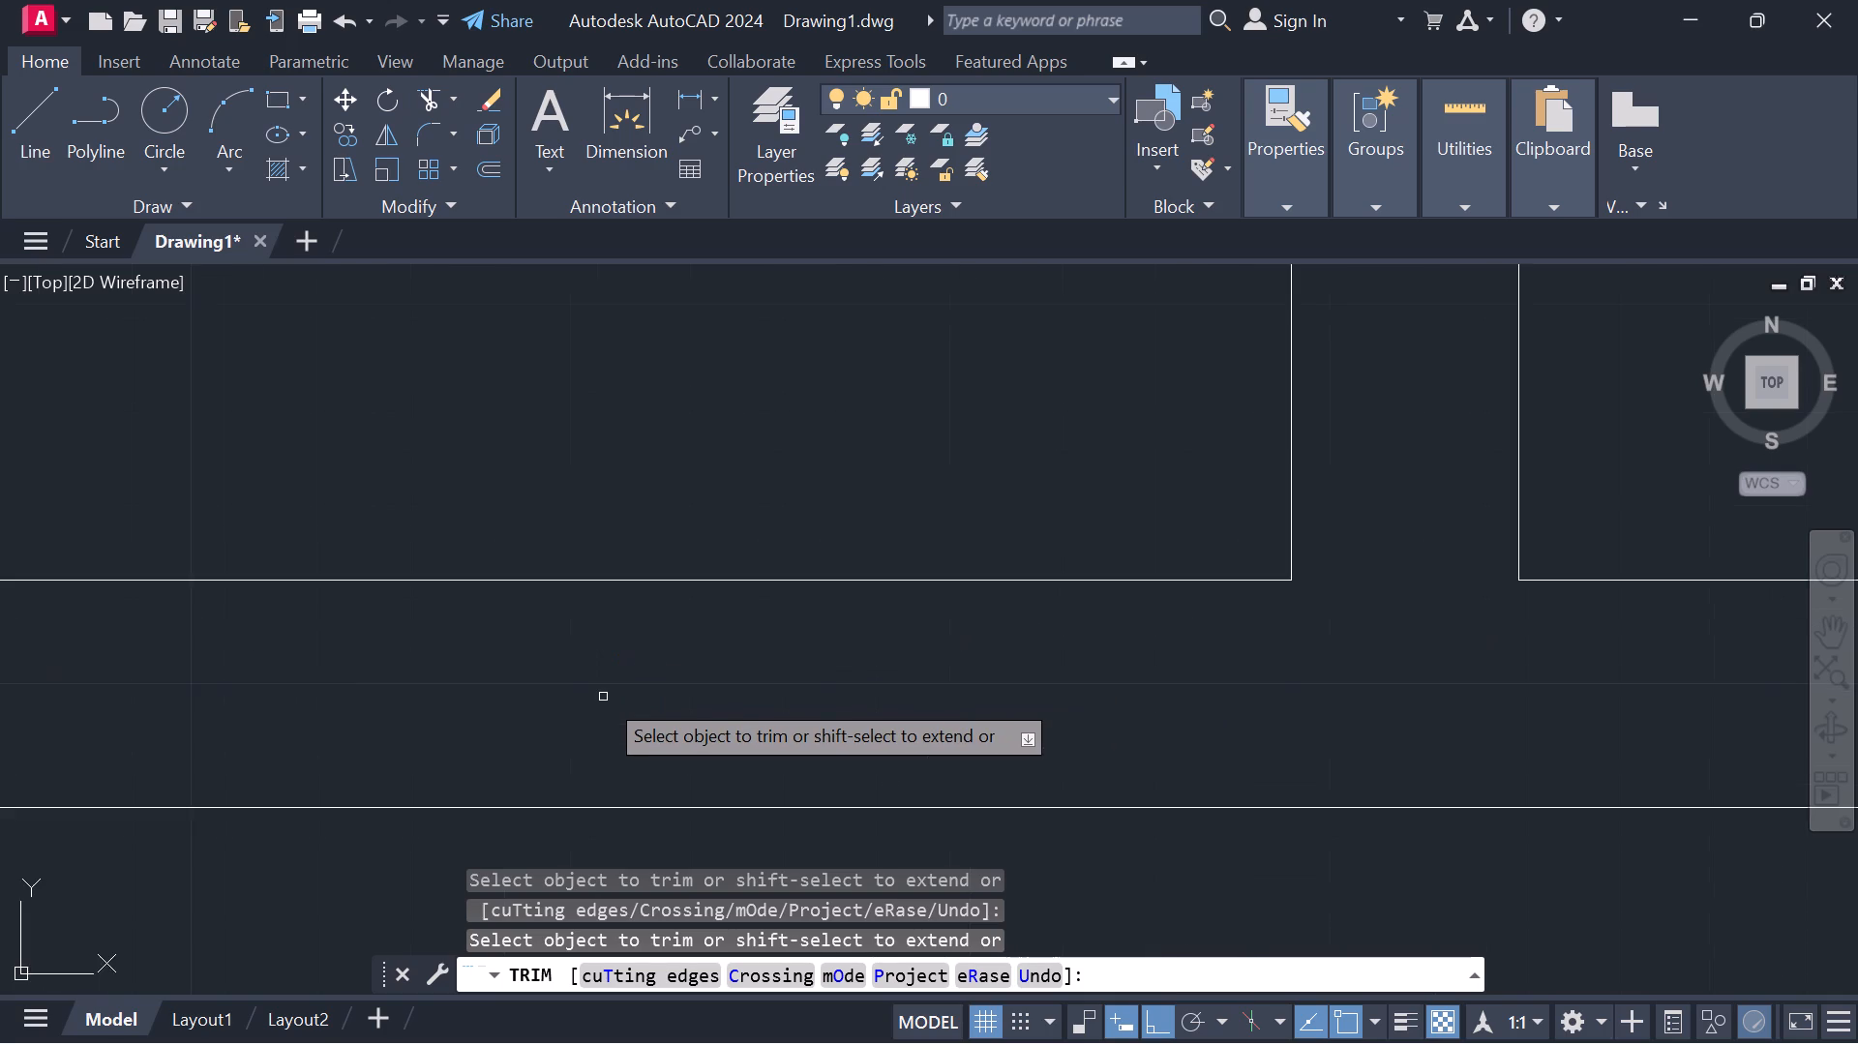
pyautogui.scroll(1, 603, 697)
pyautogui.scroll(-4, 603, 697)
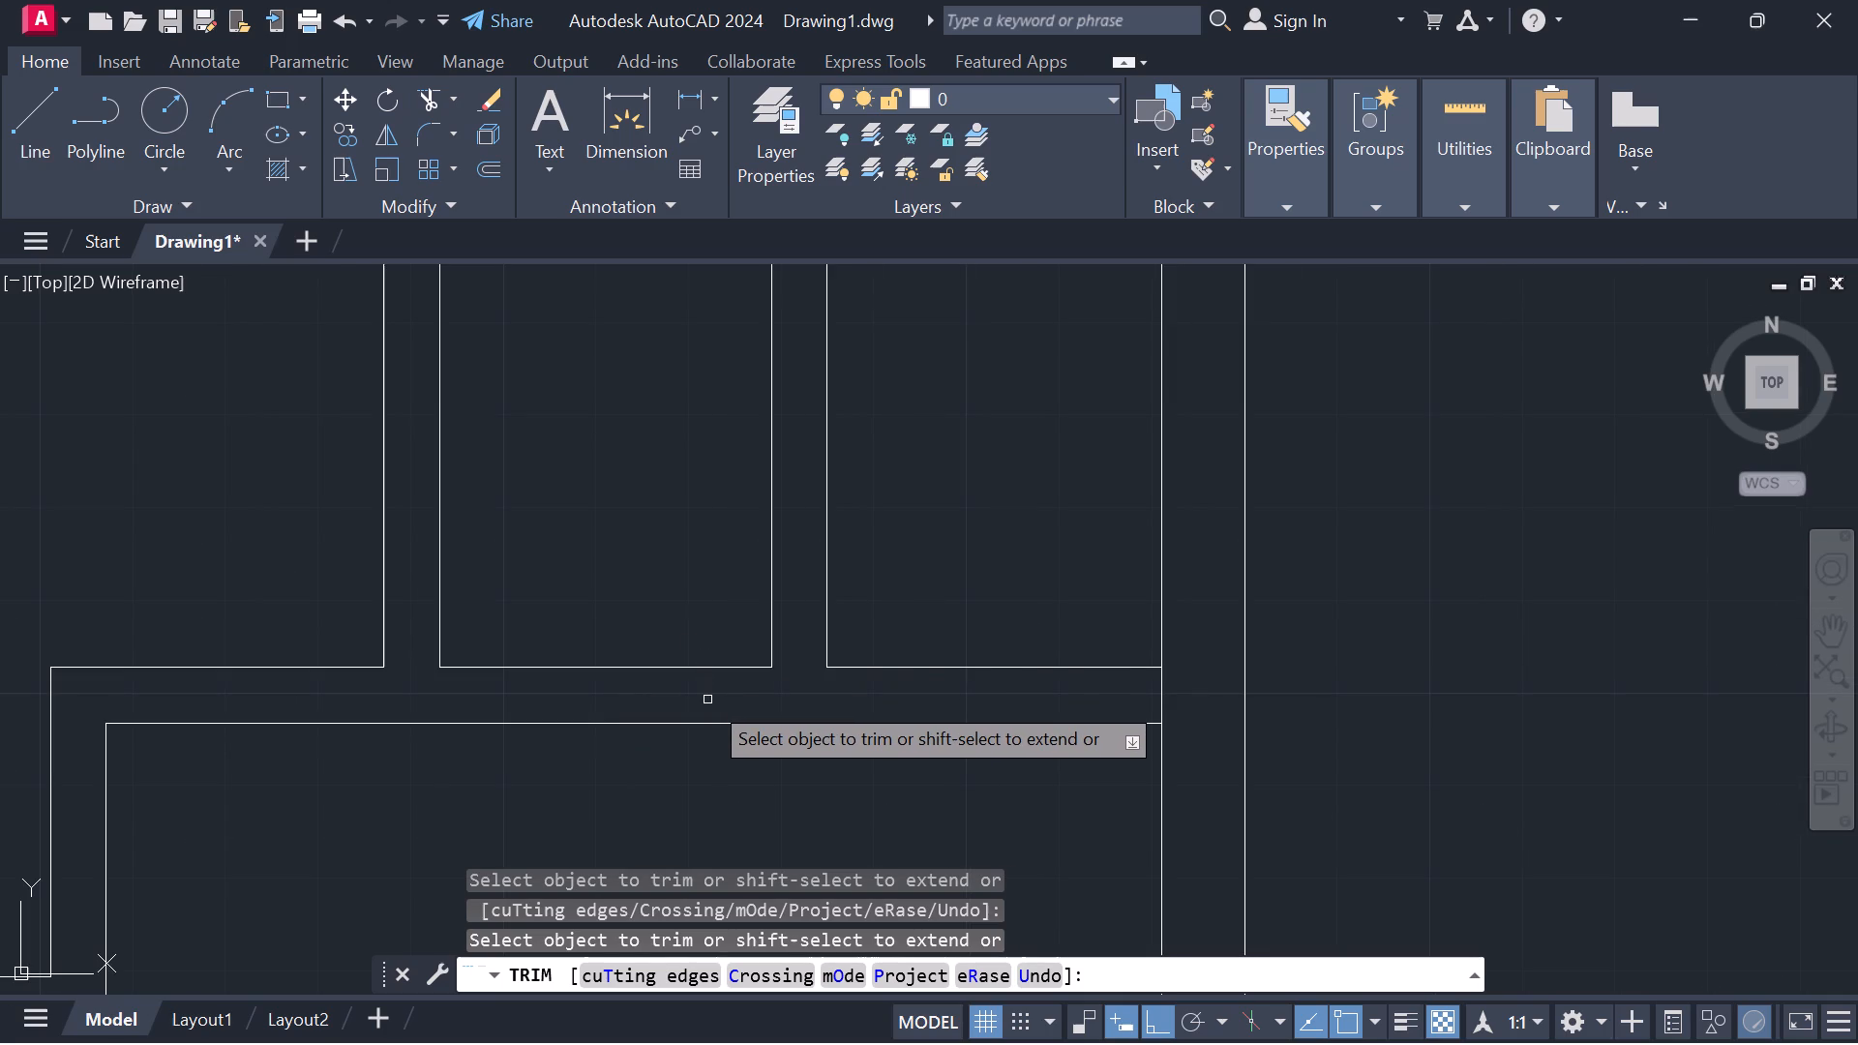
pyautogui.click(1162, 709)
pyautogui.click(1162, 700)
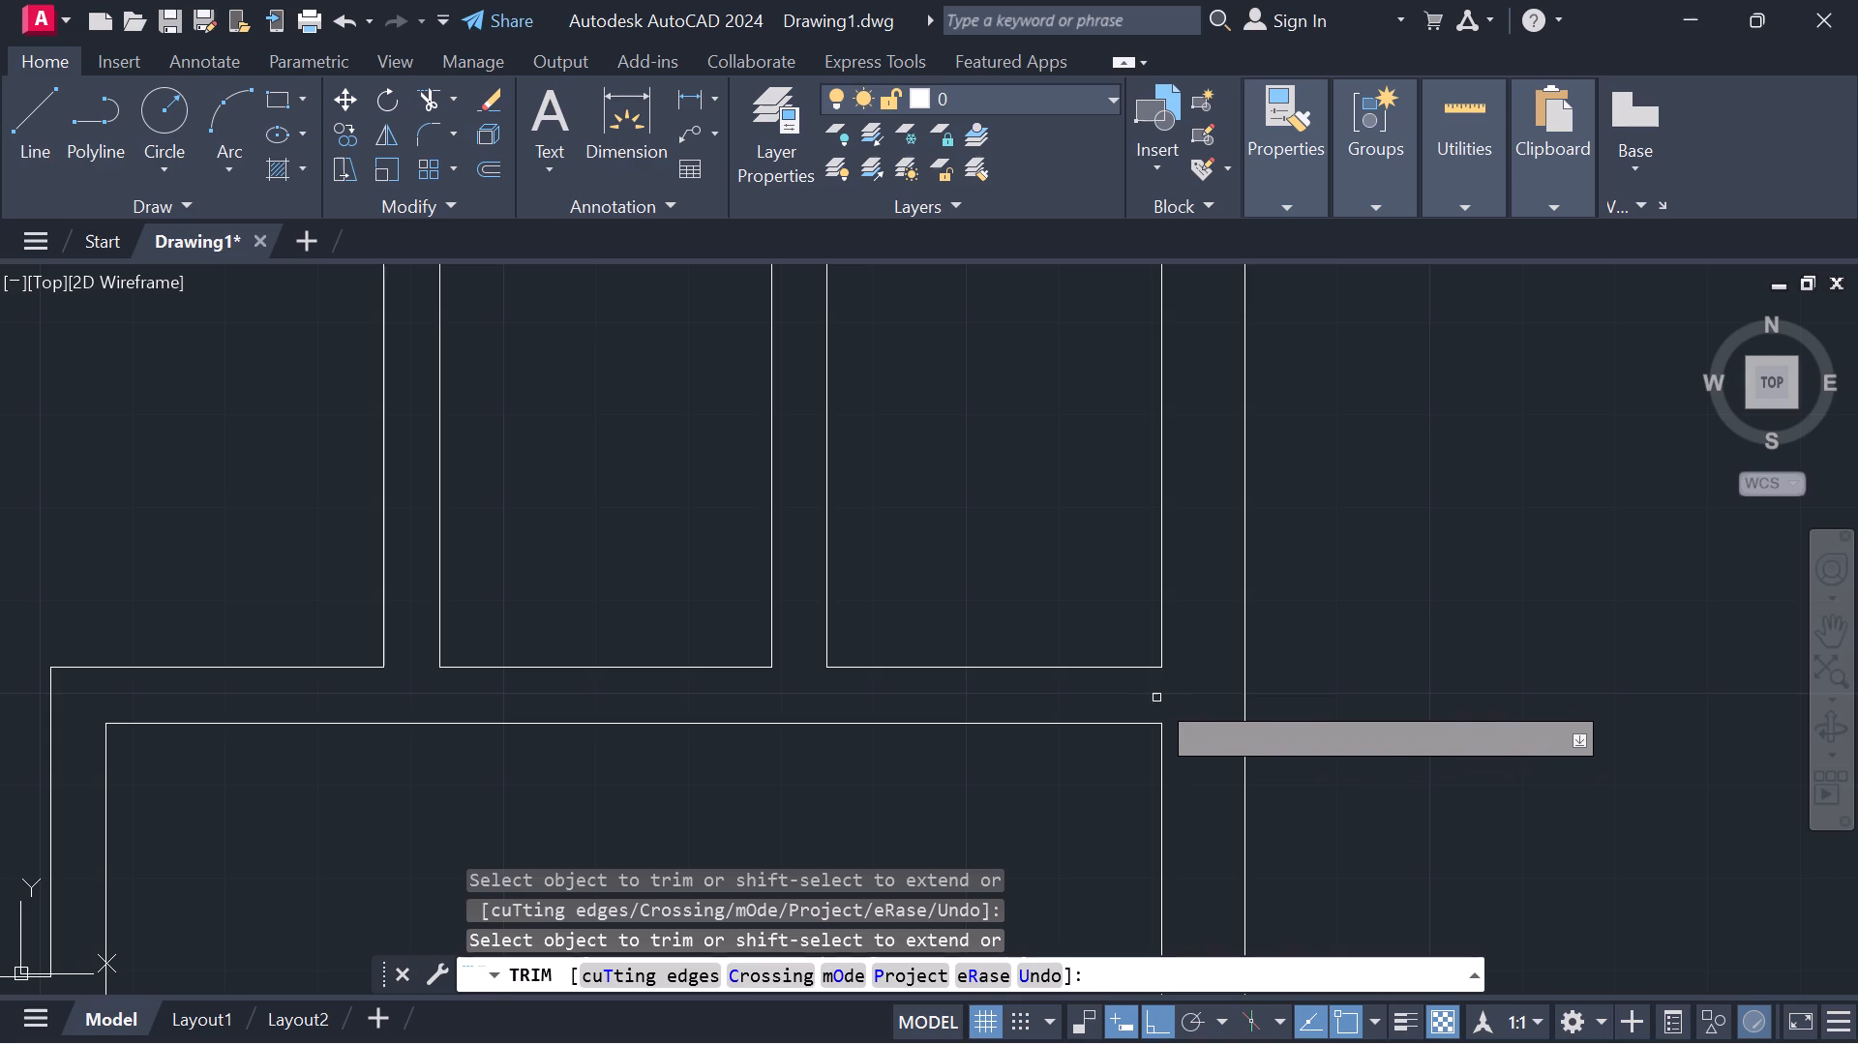
# Trim the upper cross wall's openings at the right exterior wall and at the two short vertical partitions below it.
pyautogui.scroll(-2, 1138, 687)
pyautogui.moveTo(1088, 550); pyautogui.dragTo(1142, 874, button='middle')
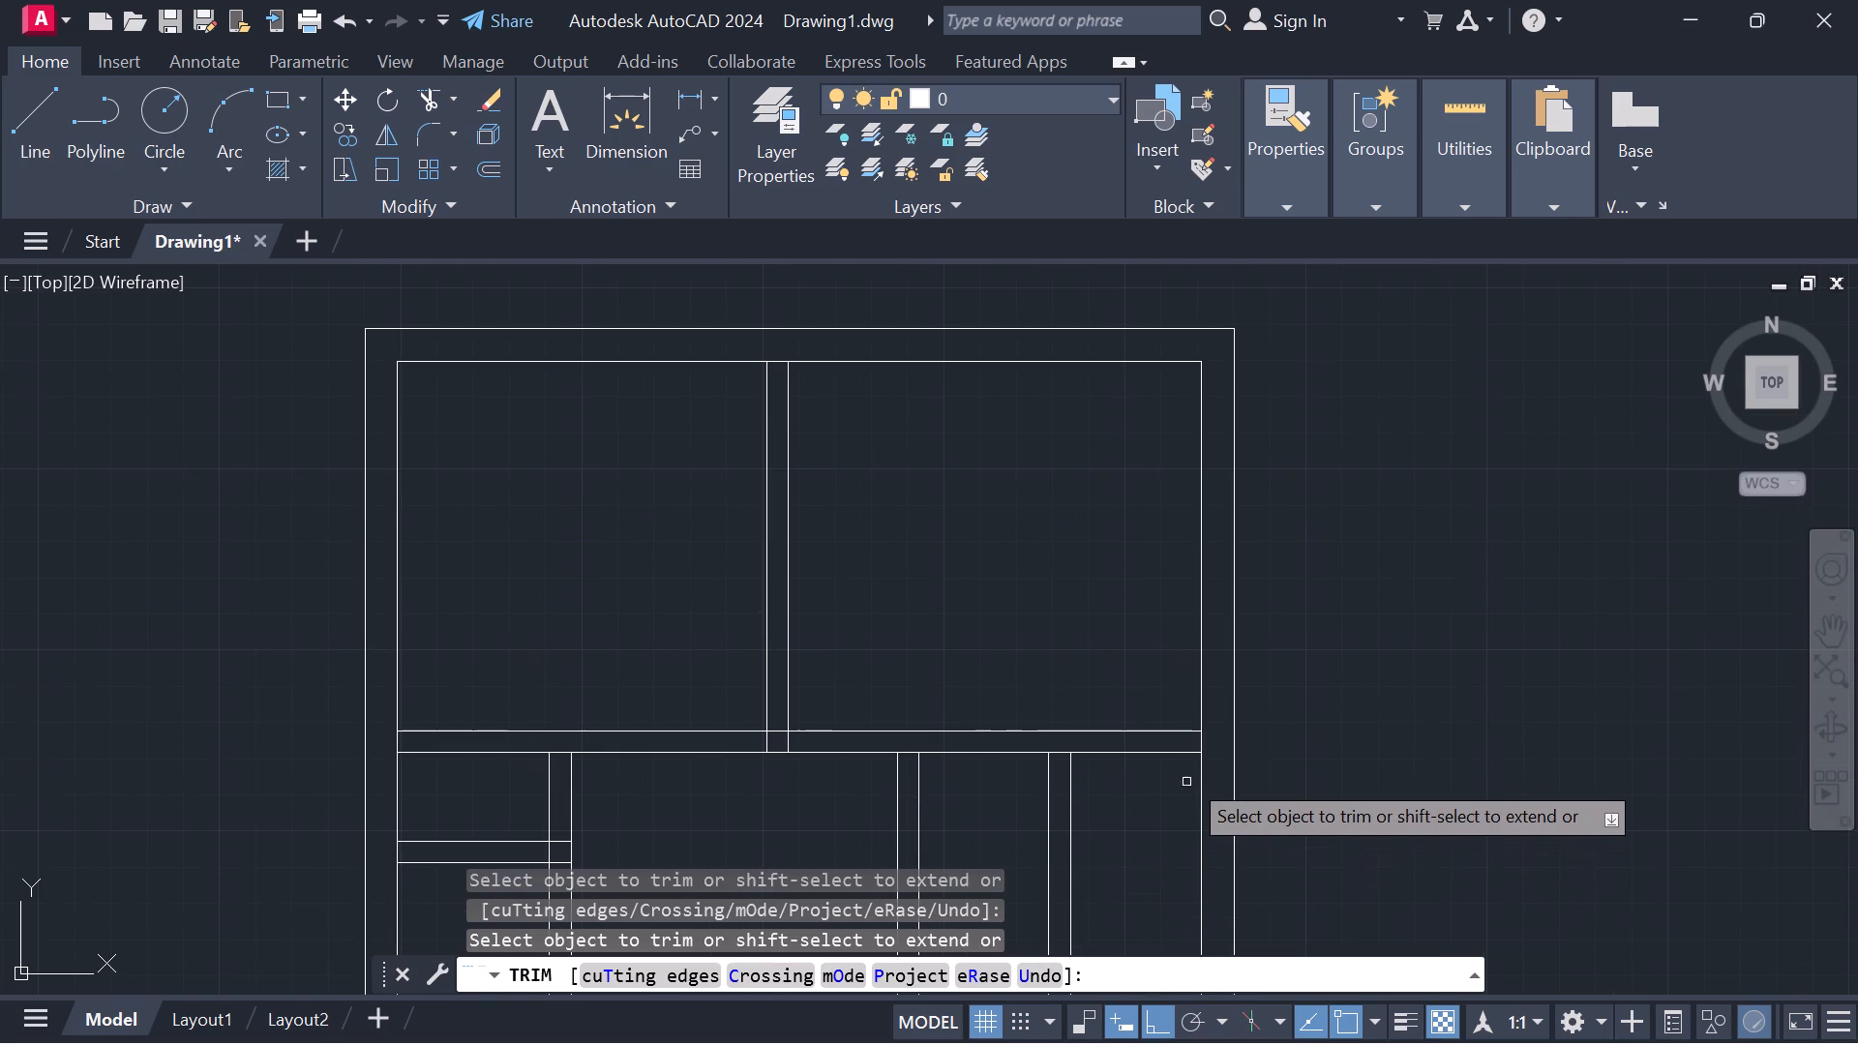
pyautogui.scroll(2, 1204, 742)
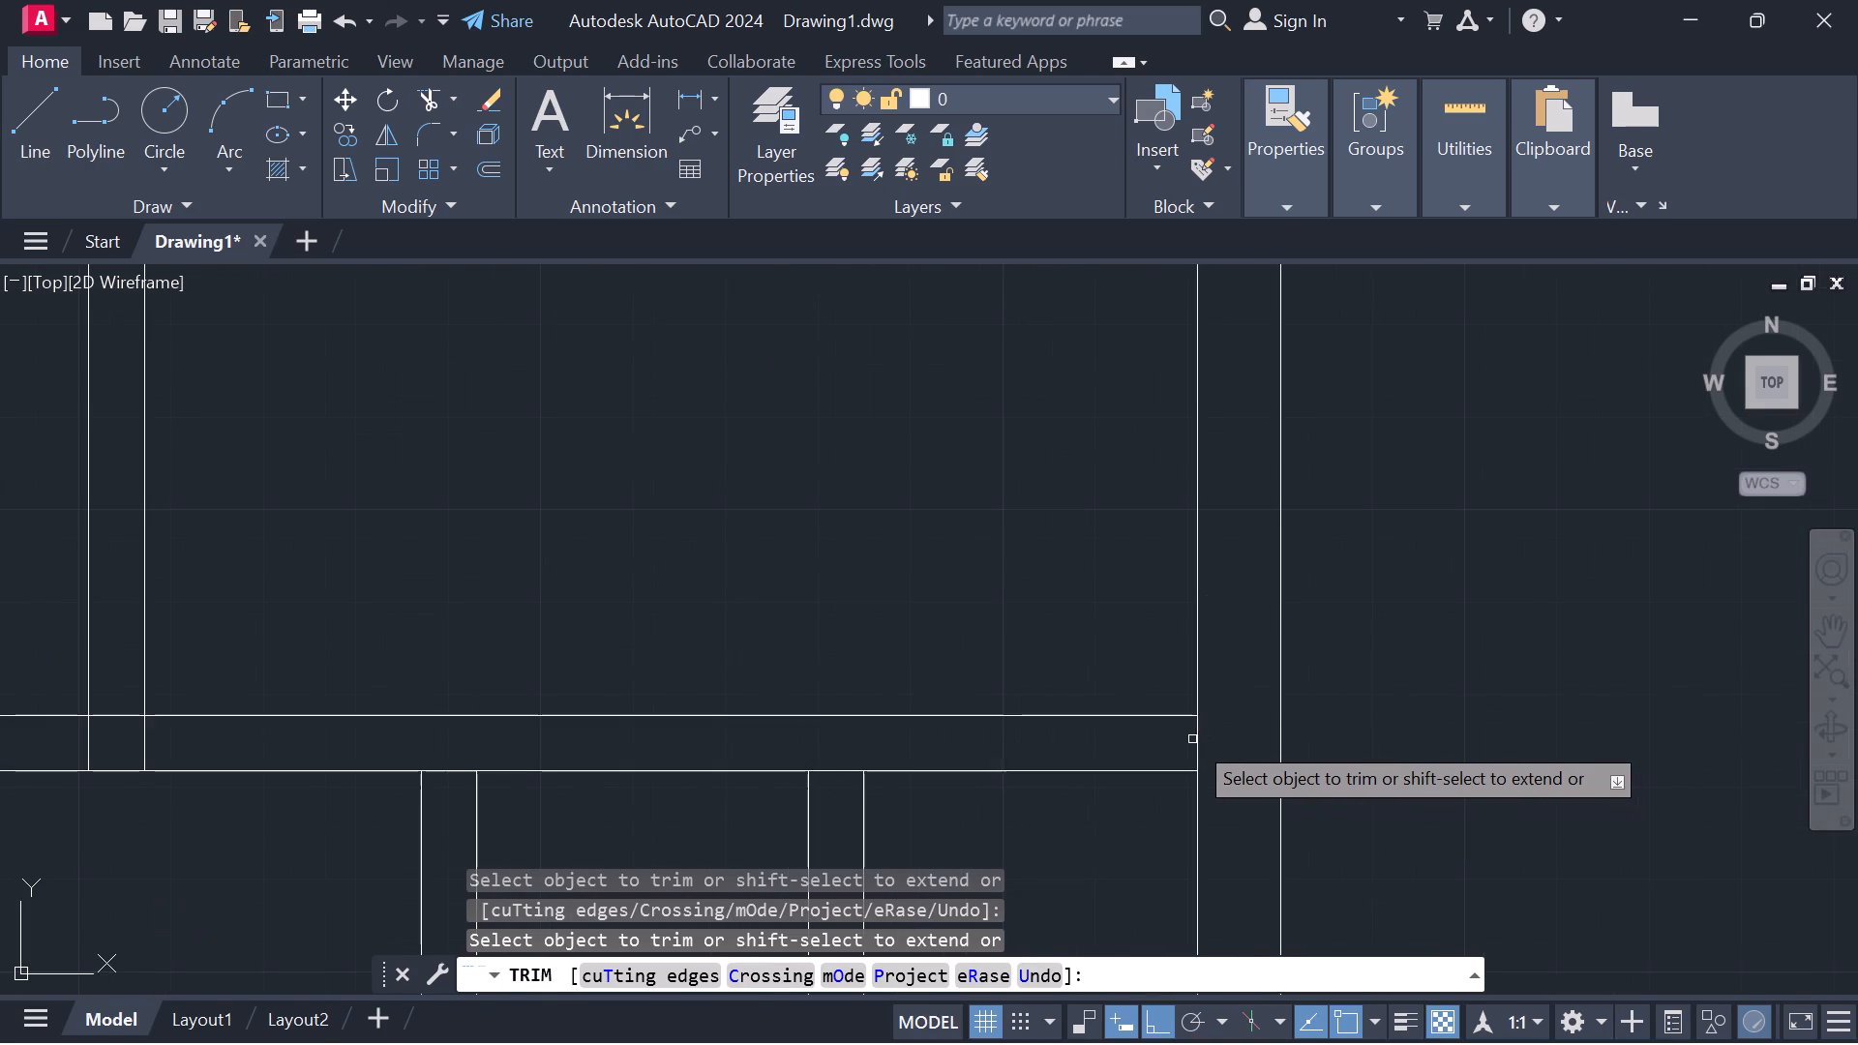
pyautogui.click(1201, 739)
pyautogui.click(1197, 739)
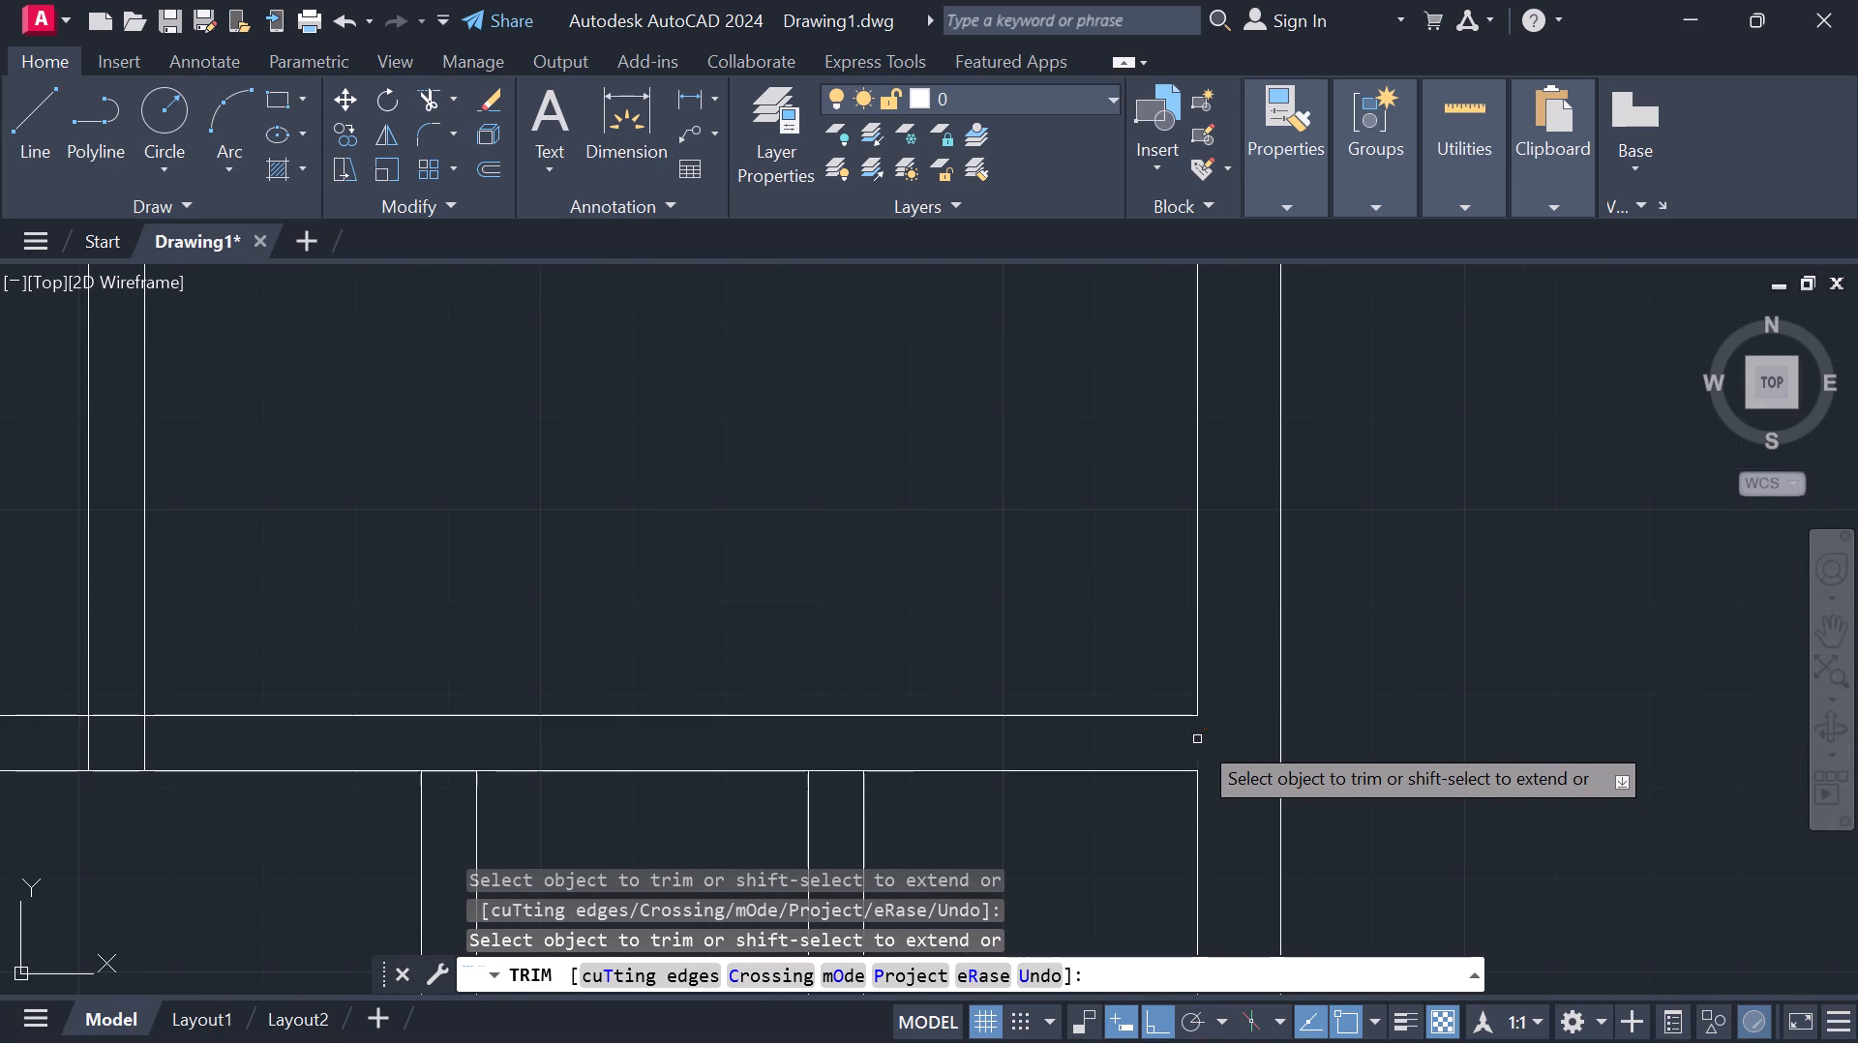
pyautogui.click(843, 775)
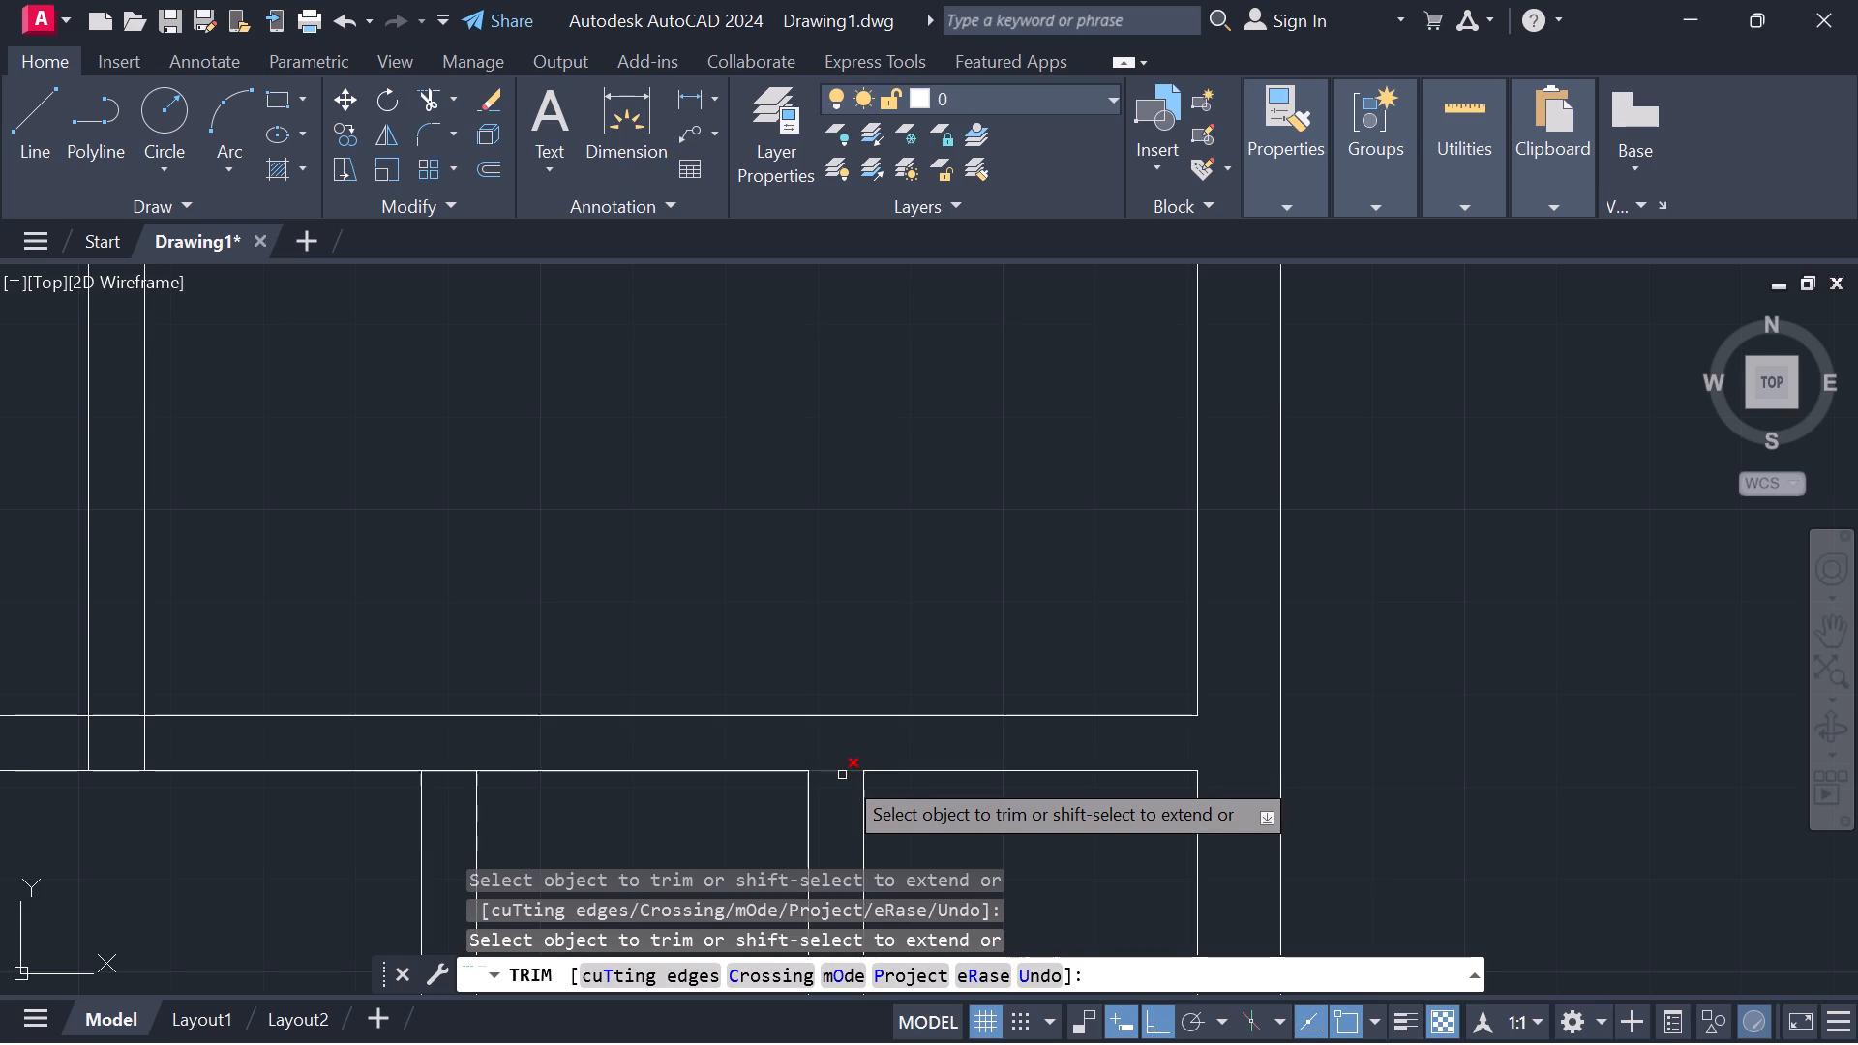
pyautogui.click(828, 774)
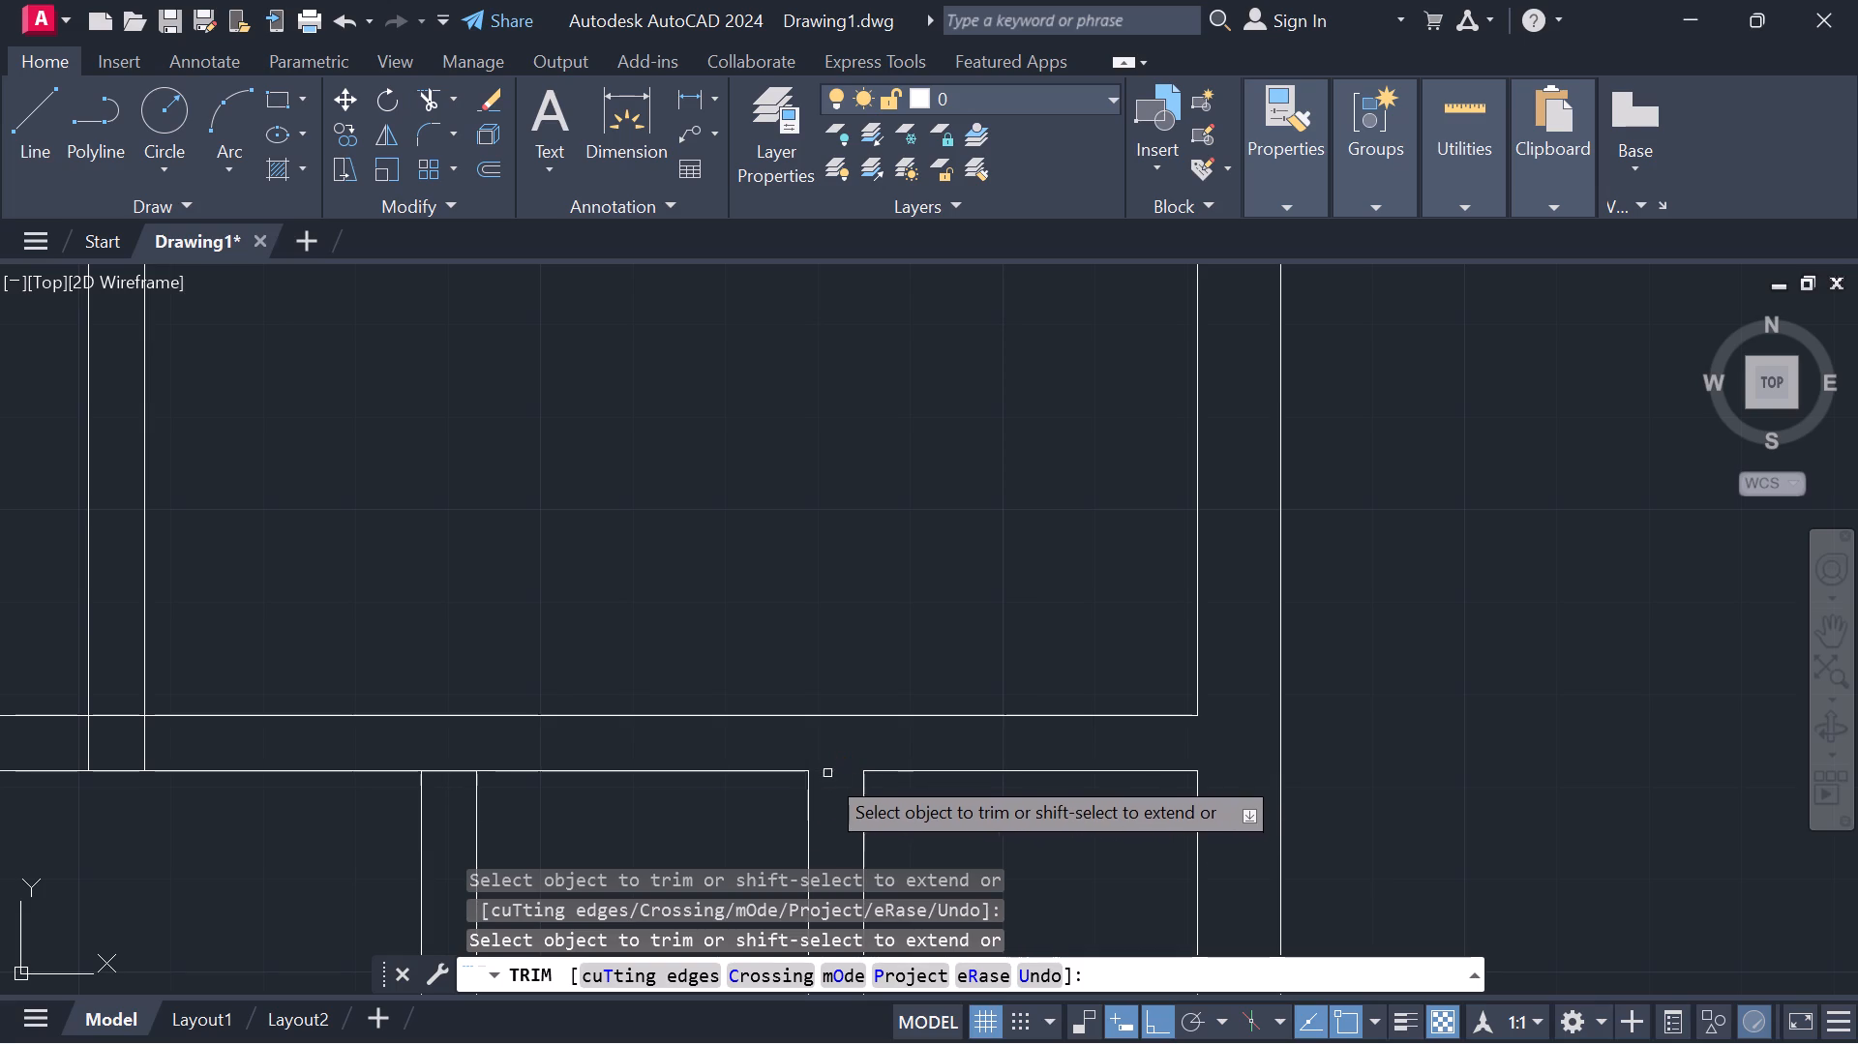
pyautogui.click(446, 774)
pyautogui.click(446, 770)
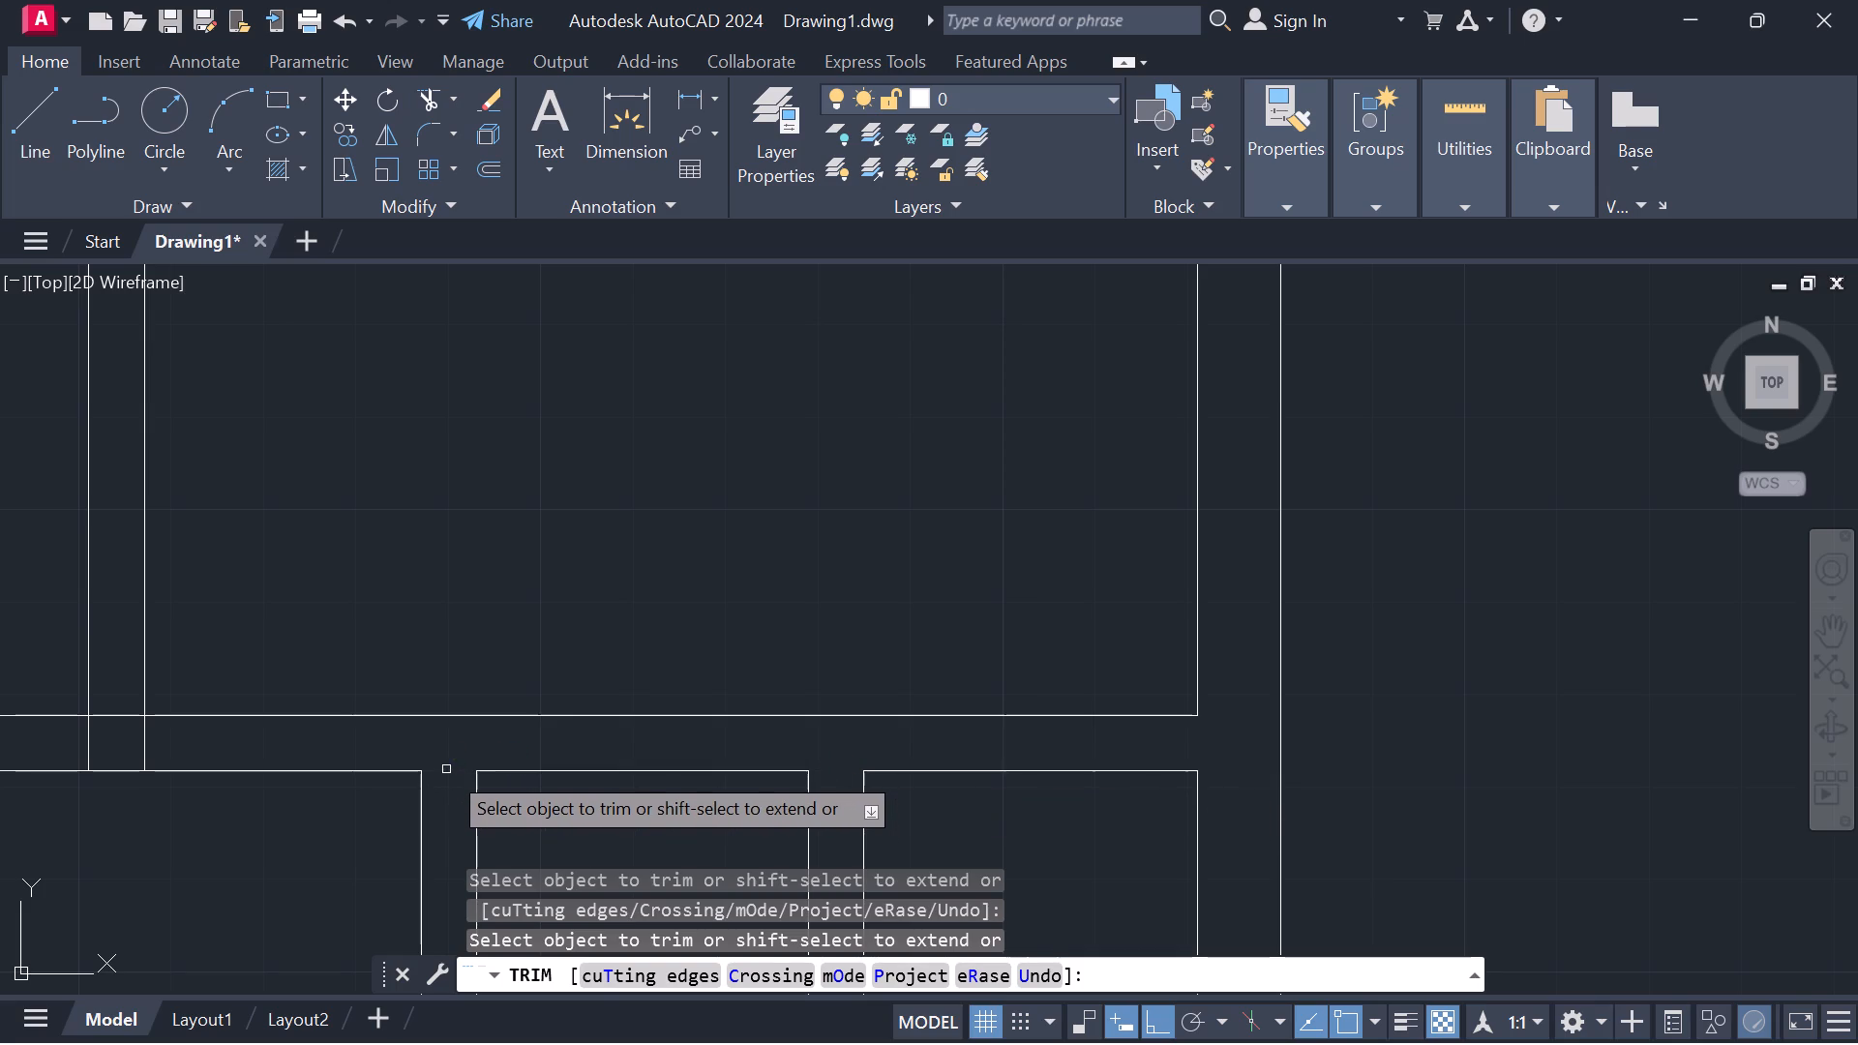
# Trim the short upper left-side partition's junctions with the vertical partition beside it and the left exterior wall's inner line.
pyautogui.scroll(-2, 468, 771)
pyautogui.moveTo(530, 796); pyautogui.dragTo(551, 492, button='middle')
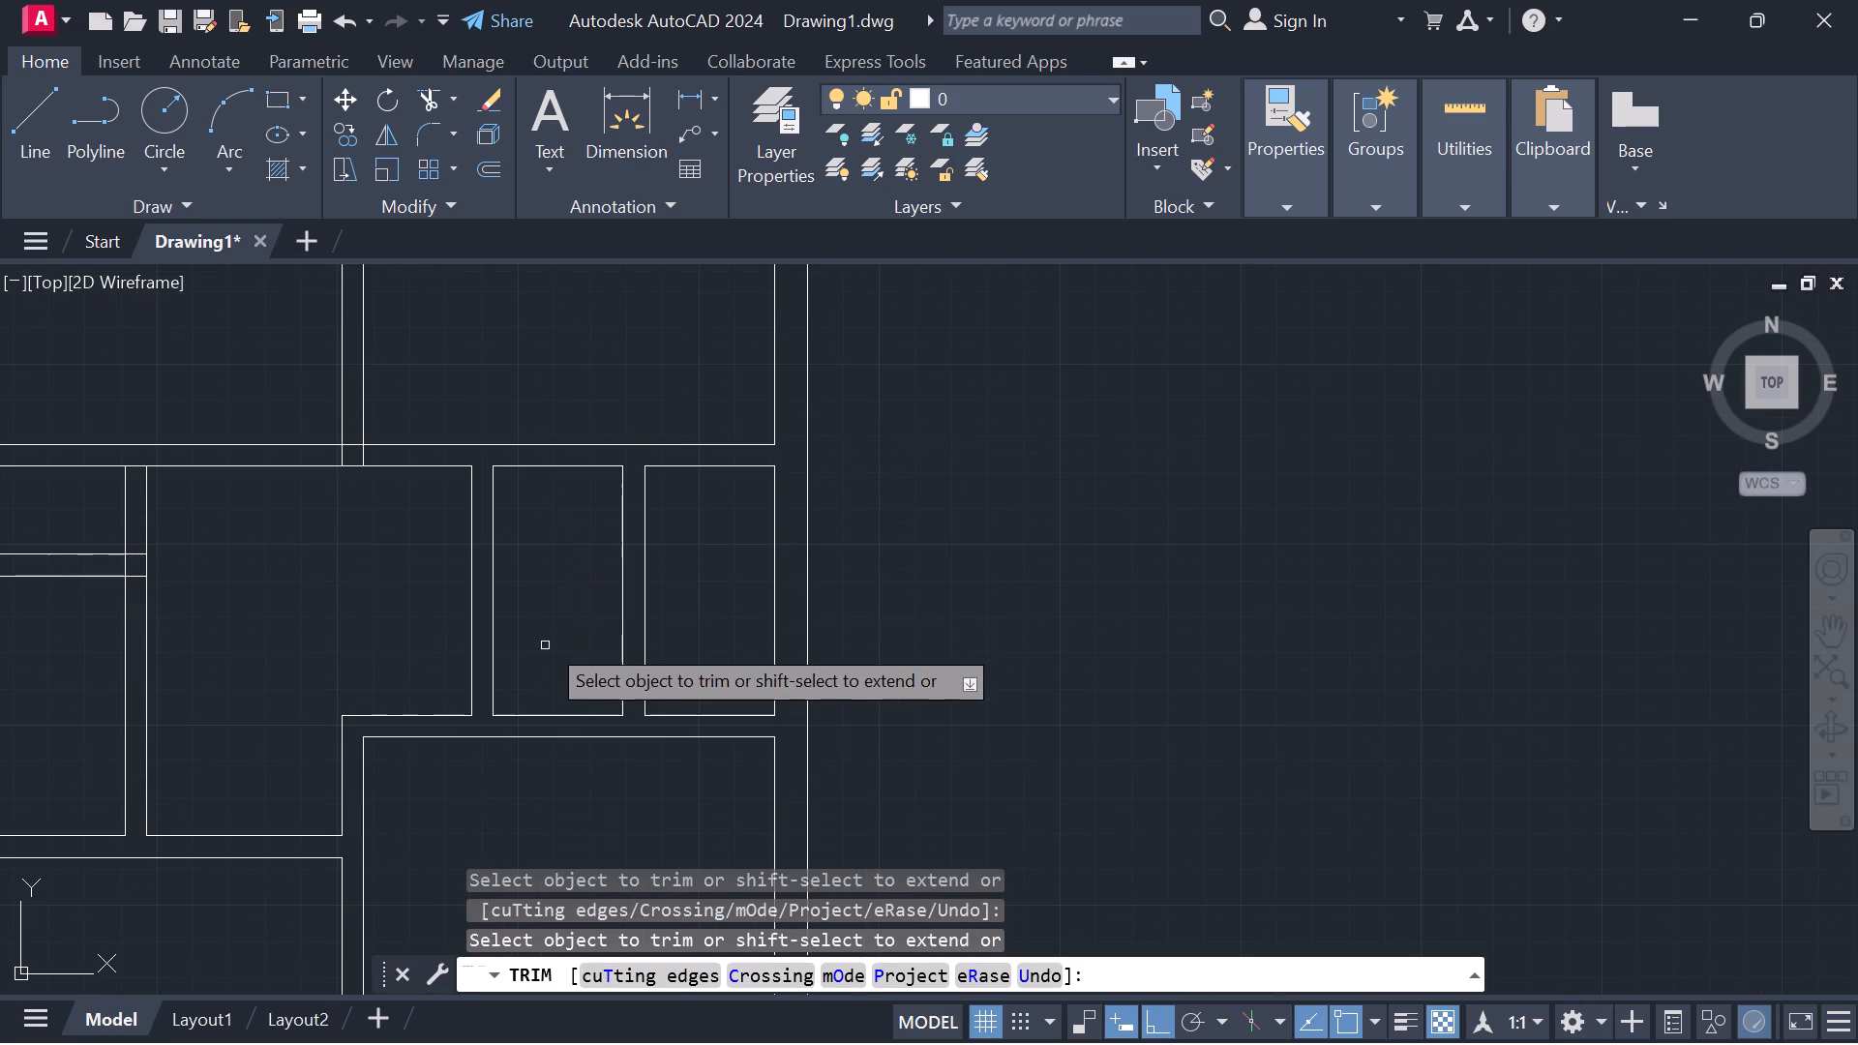
pyautogui.moveTo(541, 624); pyautogui.dragTo(834, 712, button='middle')
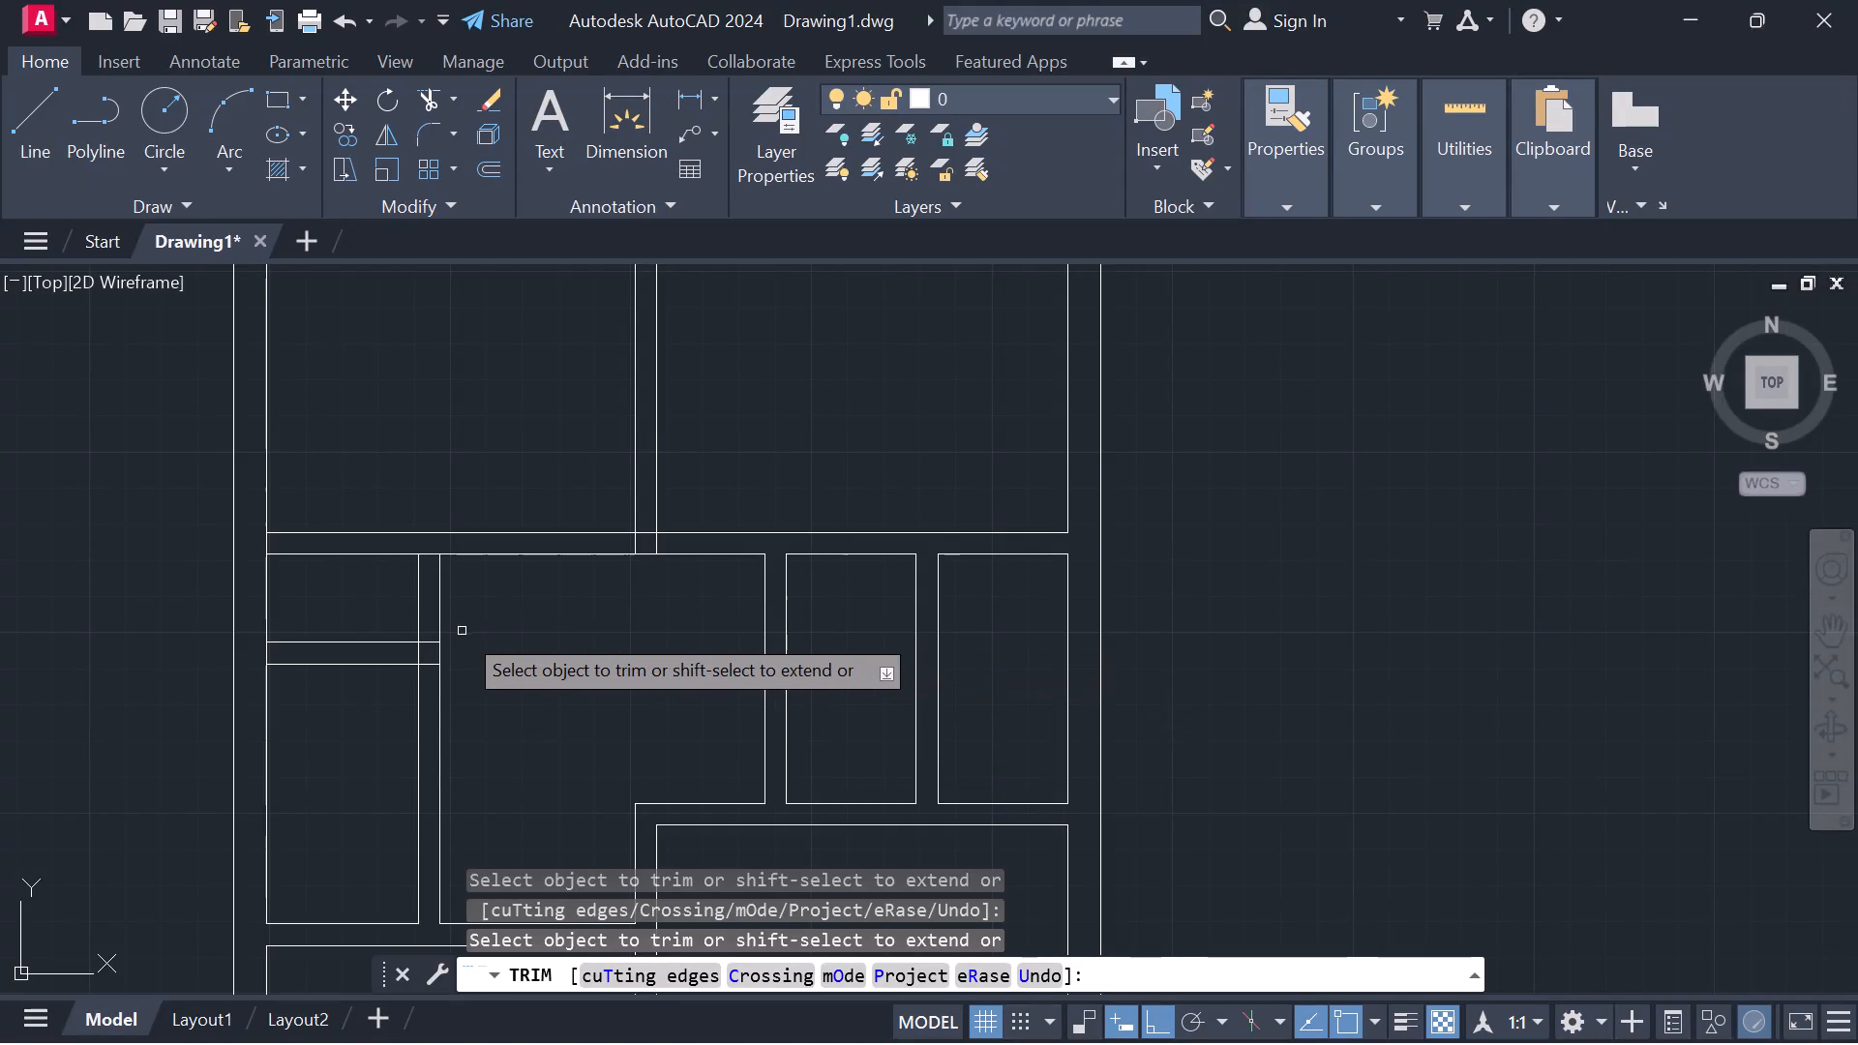
pyautogui.scroll(2, 432, 668)
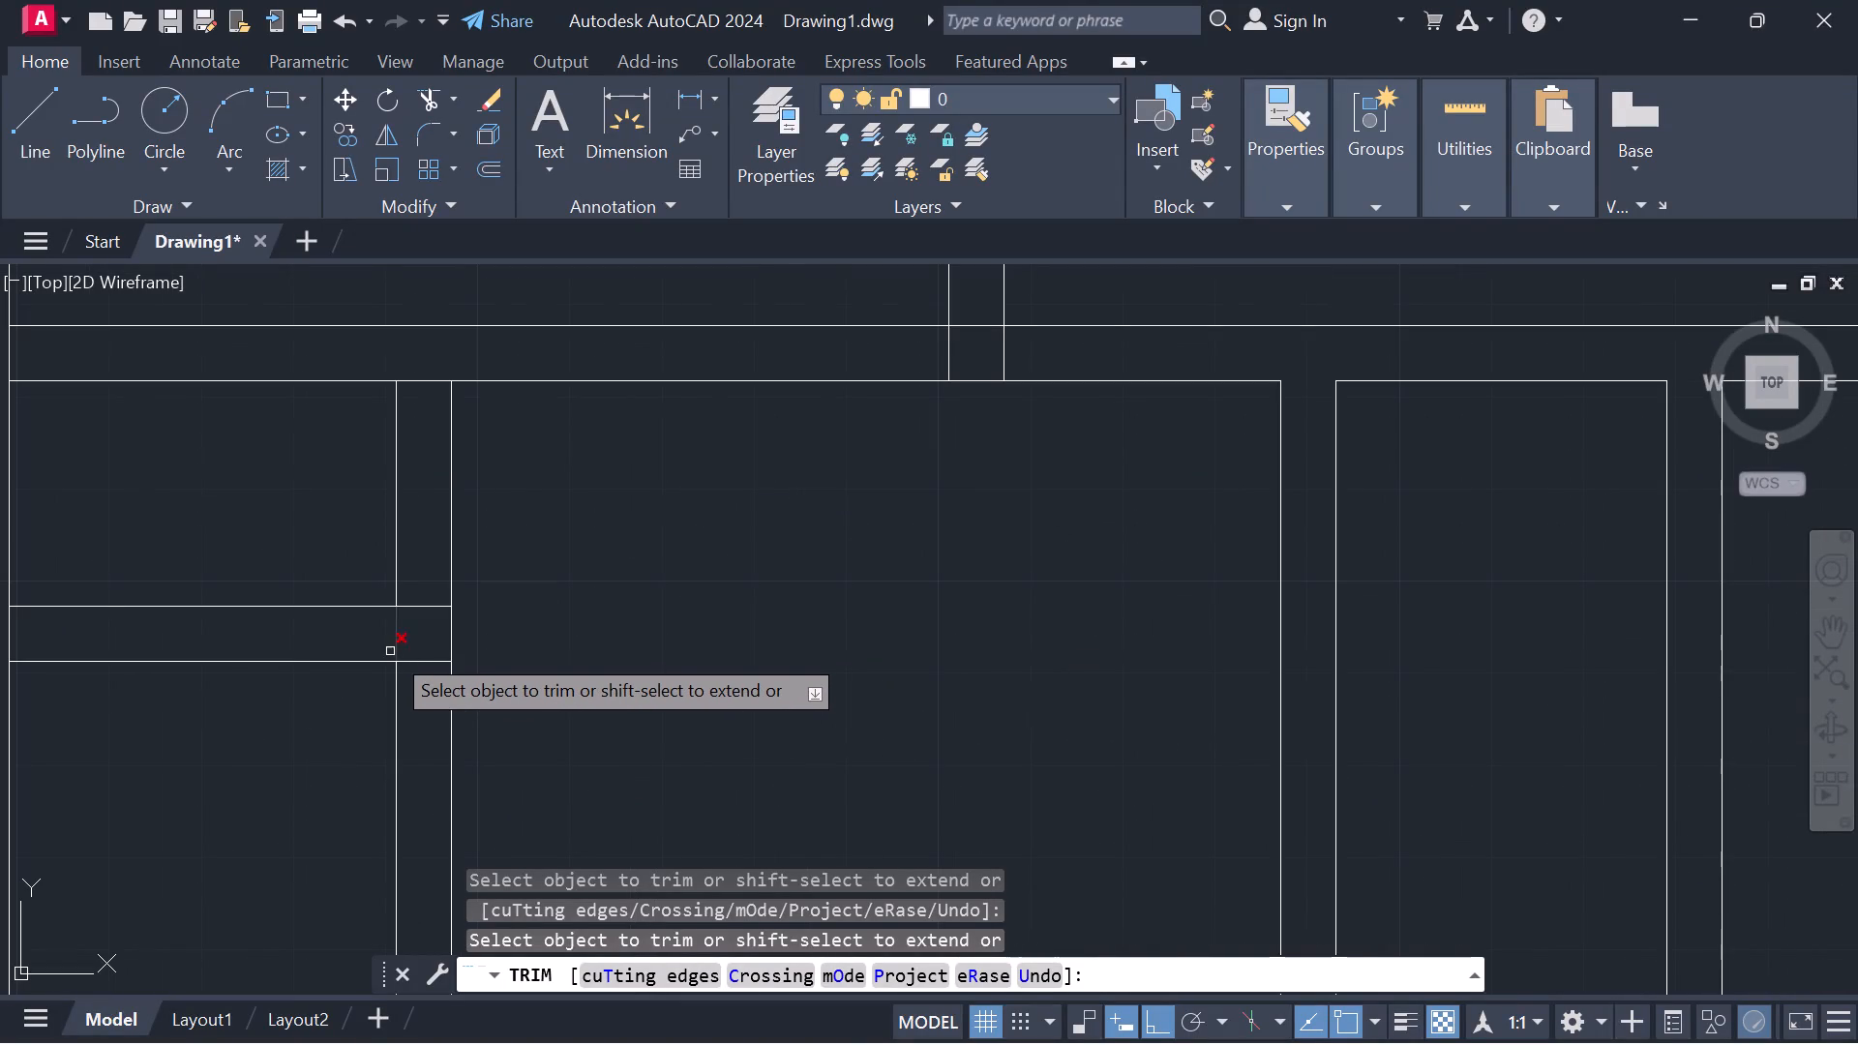
pyautogui.click(411, 664)
pyautogui.click(395, 635)
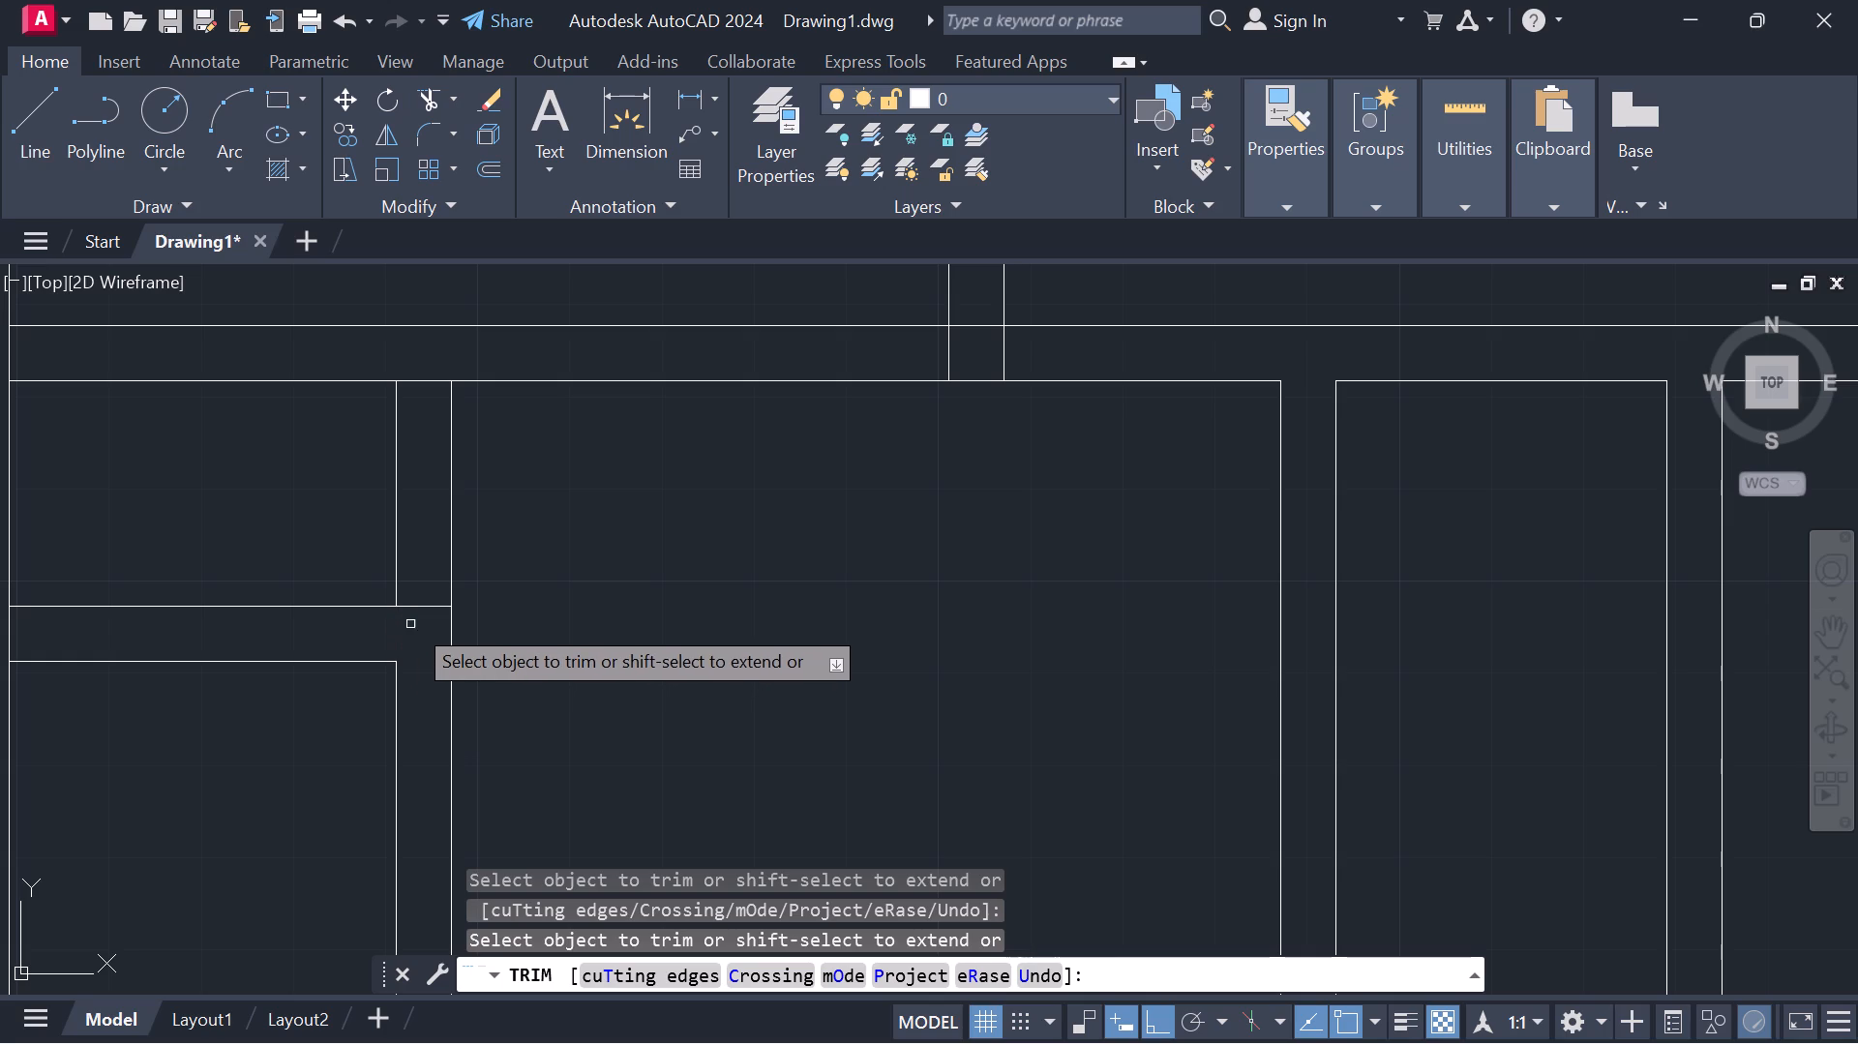
pyautogui.click(418, 610)
pyautogui.scroll(-1, 248, 639)
pyautogui.moveTo(233, 628); pyautogui.dragTo(355, 628, button='middle')
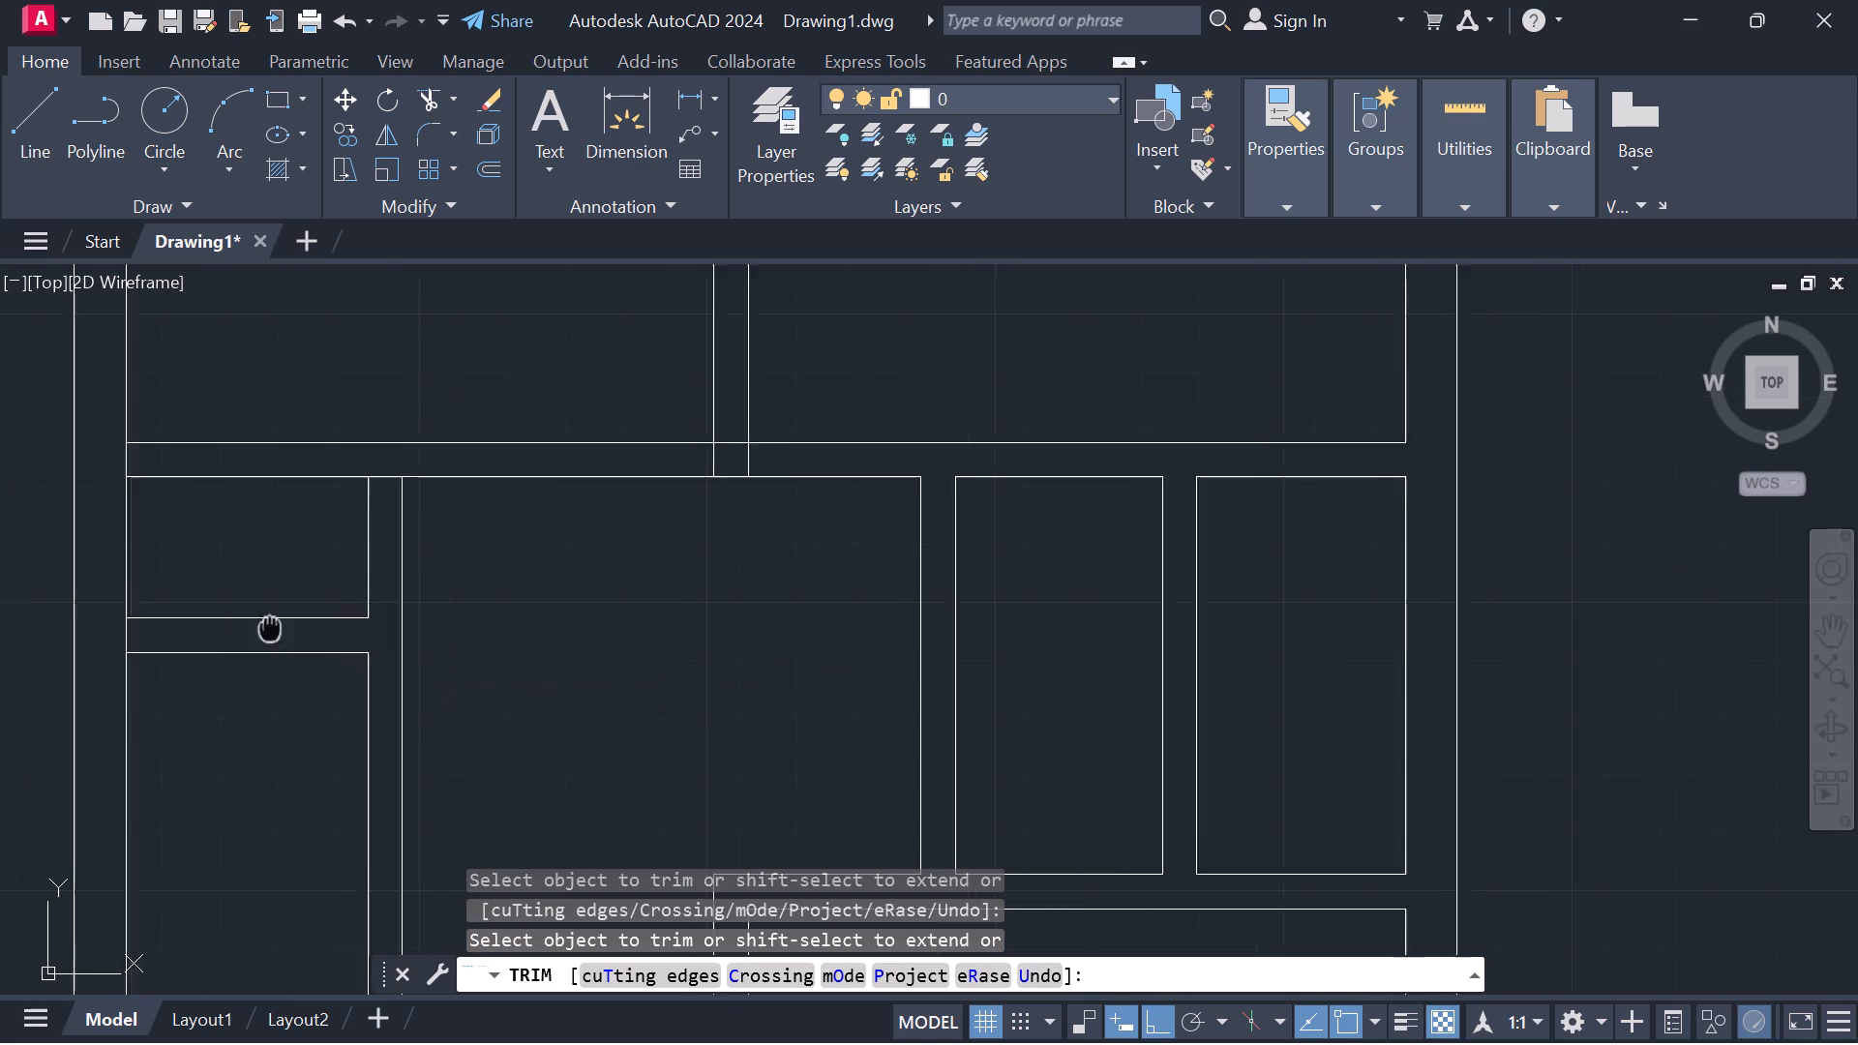
pyautogui.moveTo(355, 628); pyautogui.dragTo(438, 615, button='middle')
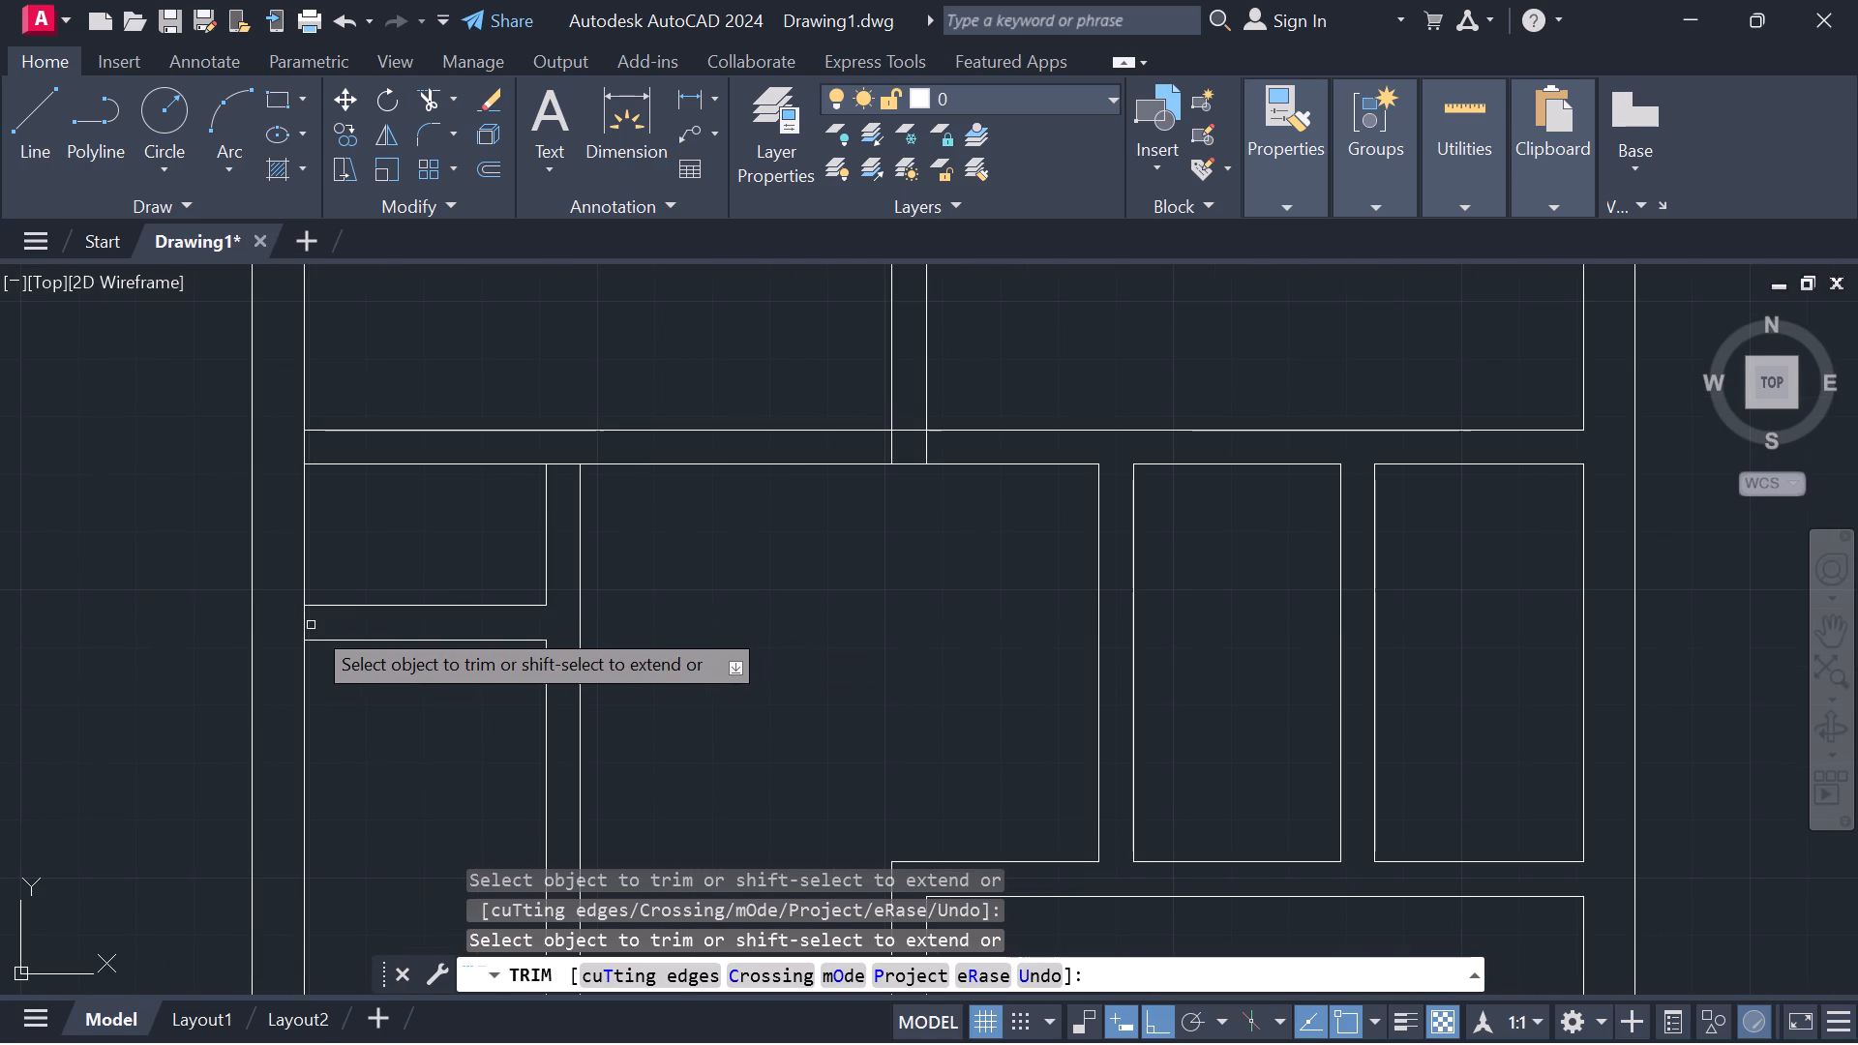
pyautogui.click(306, 625)
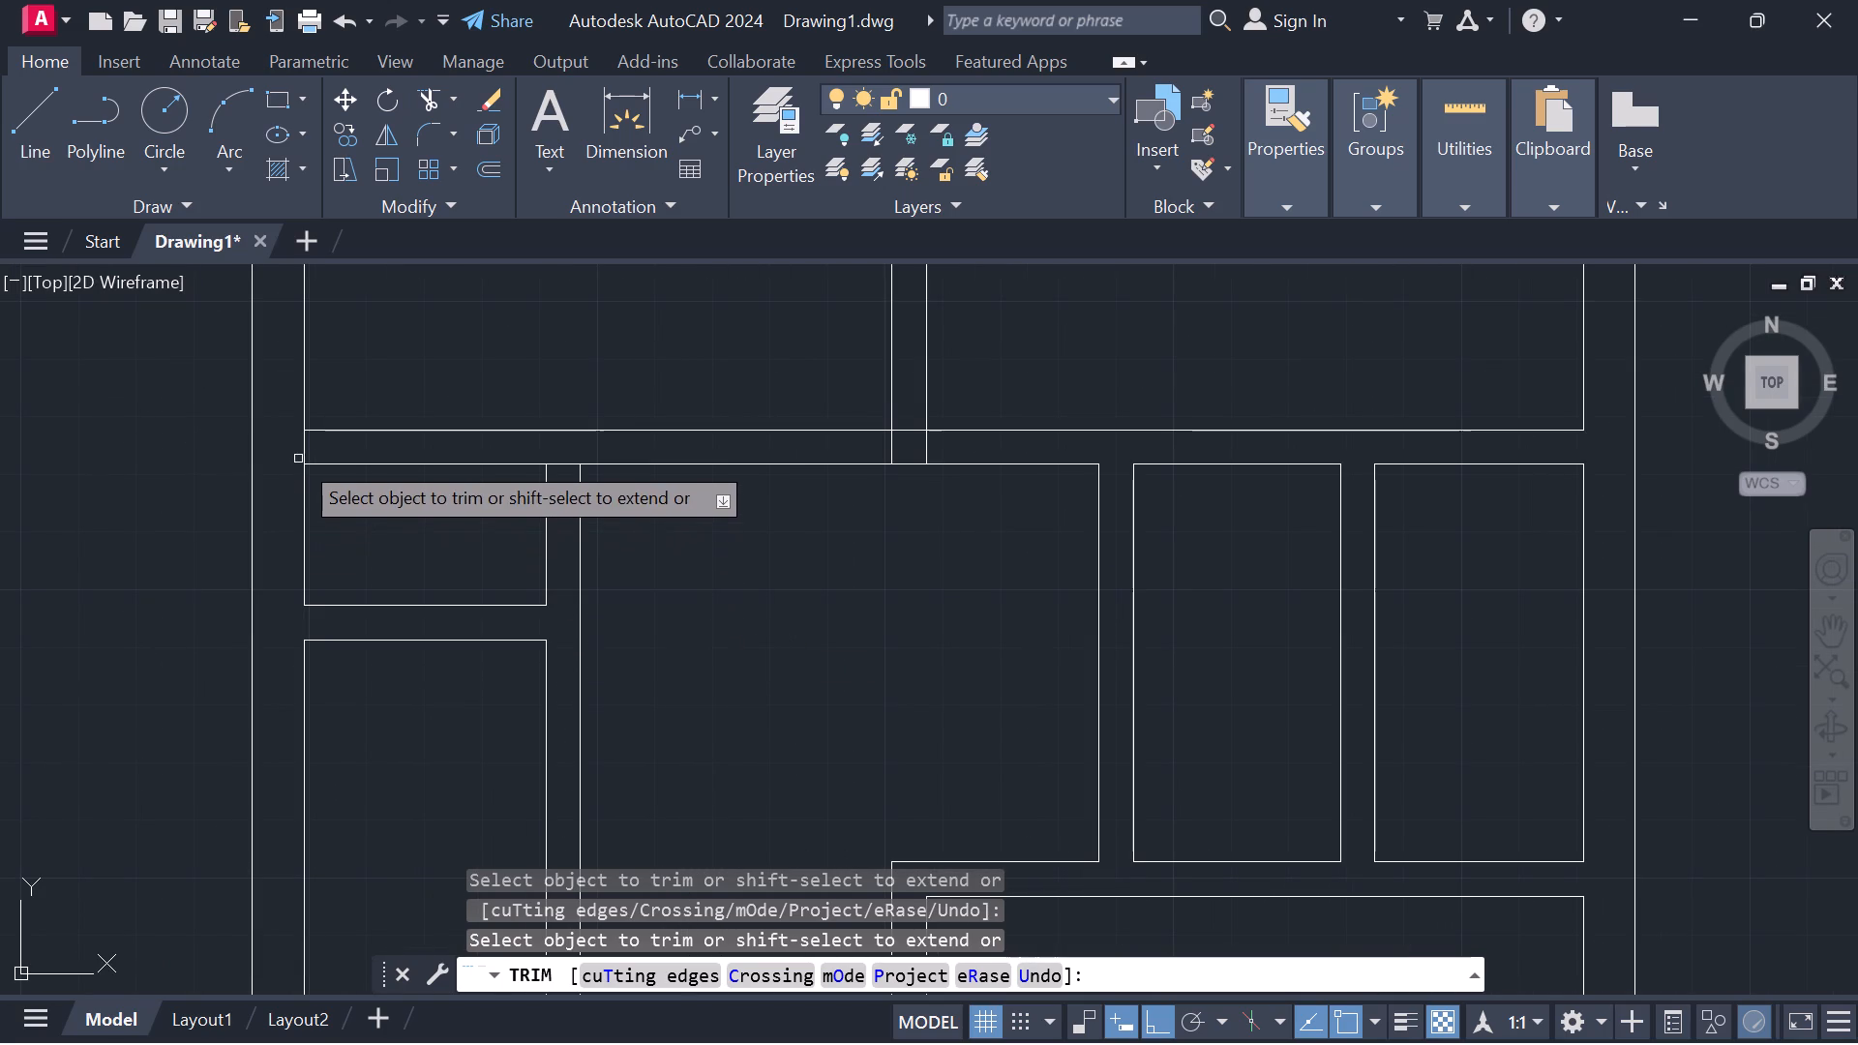
# Trim the upper cross wall's junctions with the left exterior wall and the vertical partition dividing the two top rooms.
pyautogui.click(302, 449)
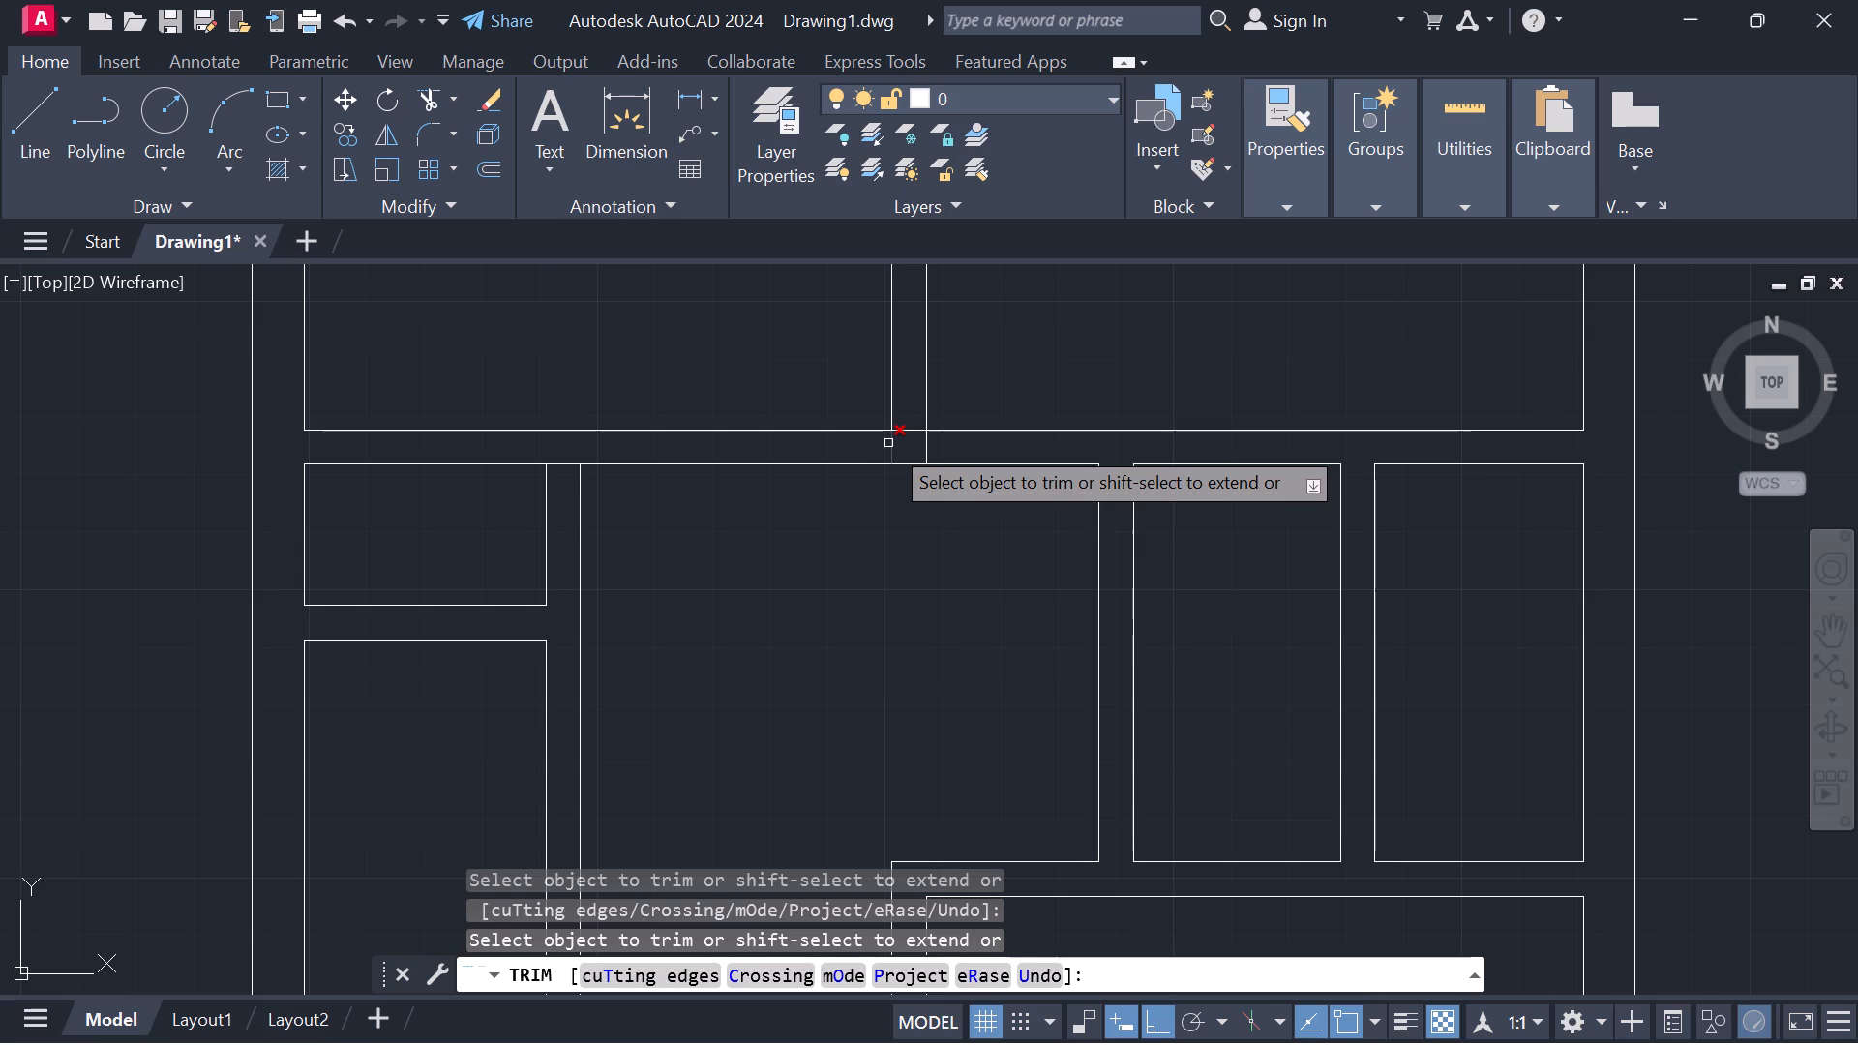
pyautogui.click(888, 443)
pyautogui.click(900, 431)
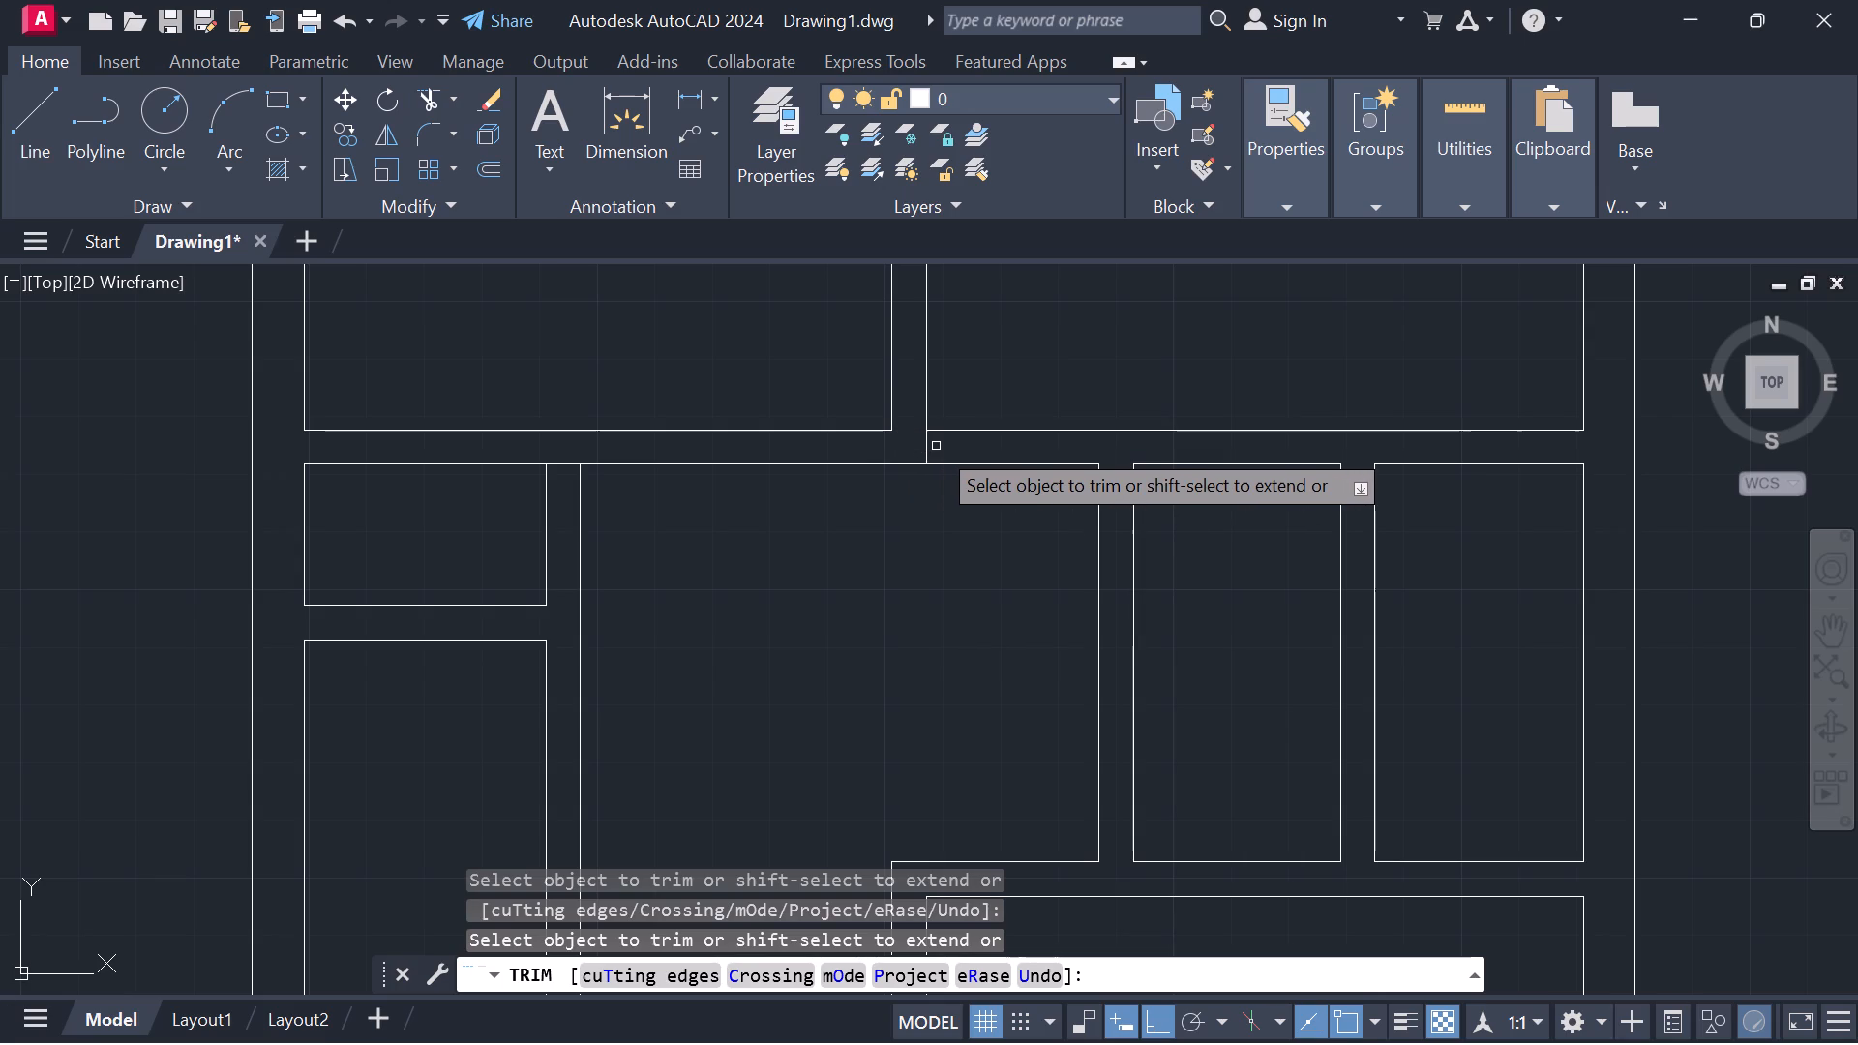
pyautogui.click(927, 446)
# Trim the top exterior wall's inner line between the faces of the partition dividing the two top rooms.
pyautogui.scroll(-1, 1412, 461)
pyautogui.moveTo(1461, 443); pyautogui.dragTo(1161, 692, button='middle')
pyautogui.moveTo(938, 445); pyautogui.dragTo(1028, 659, button='middle')
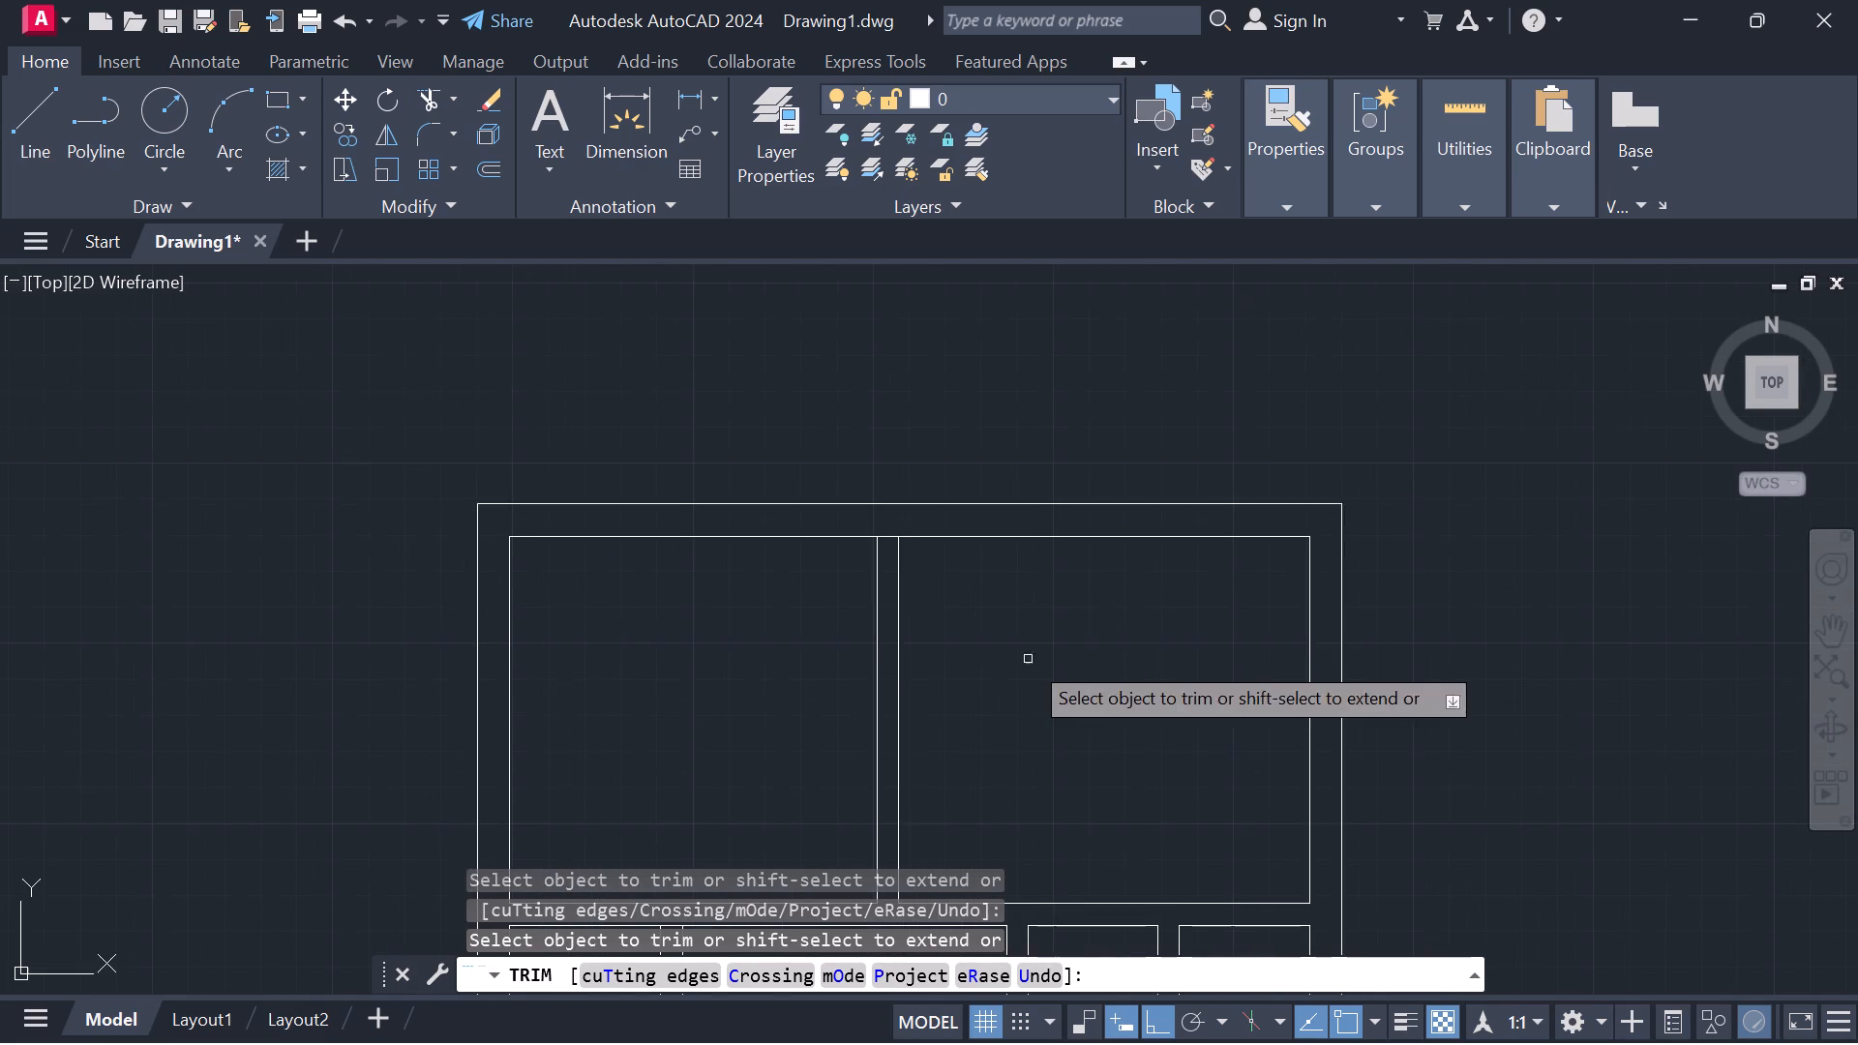
pyautogui.scroll(1, 891, 584)
pyautogui.click(884, 510)
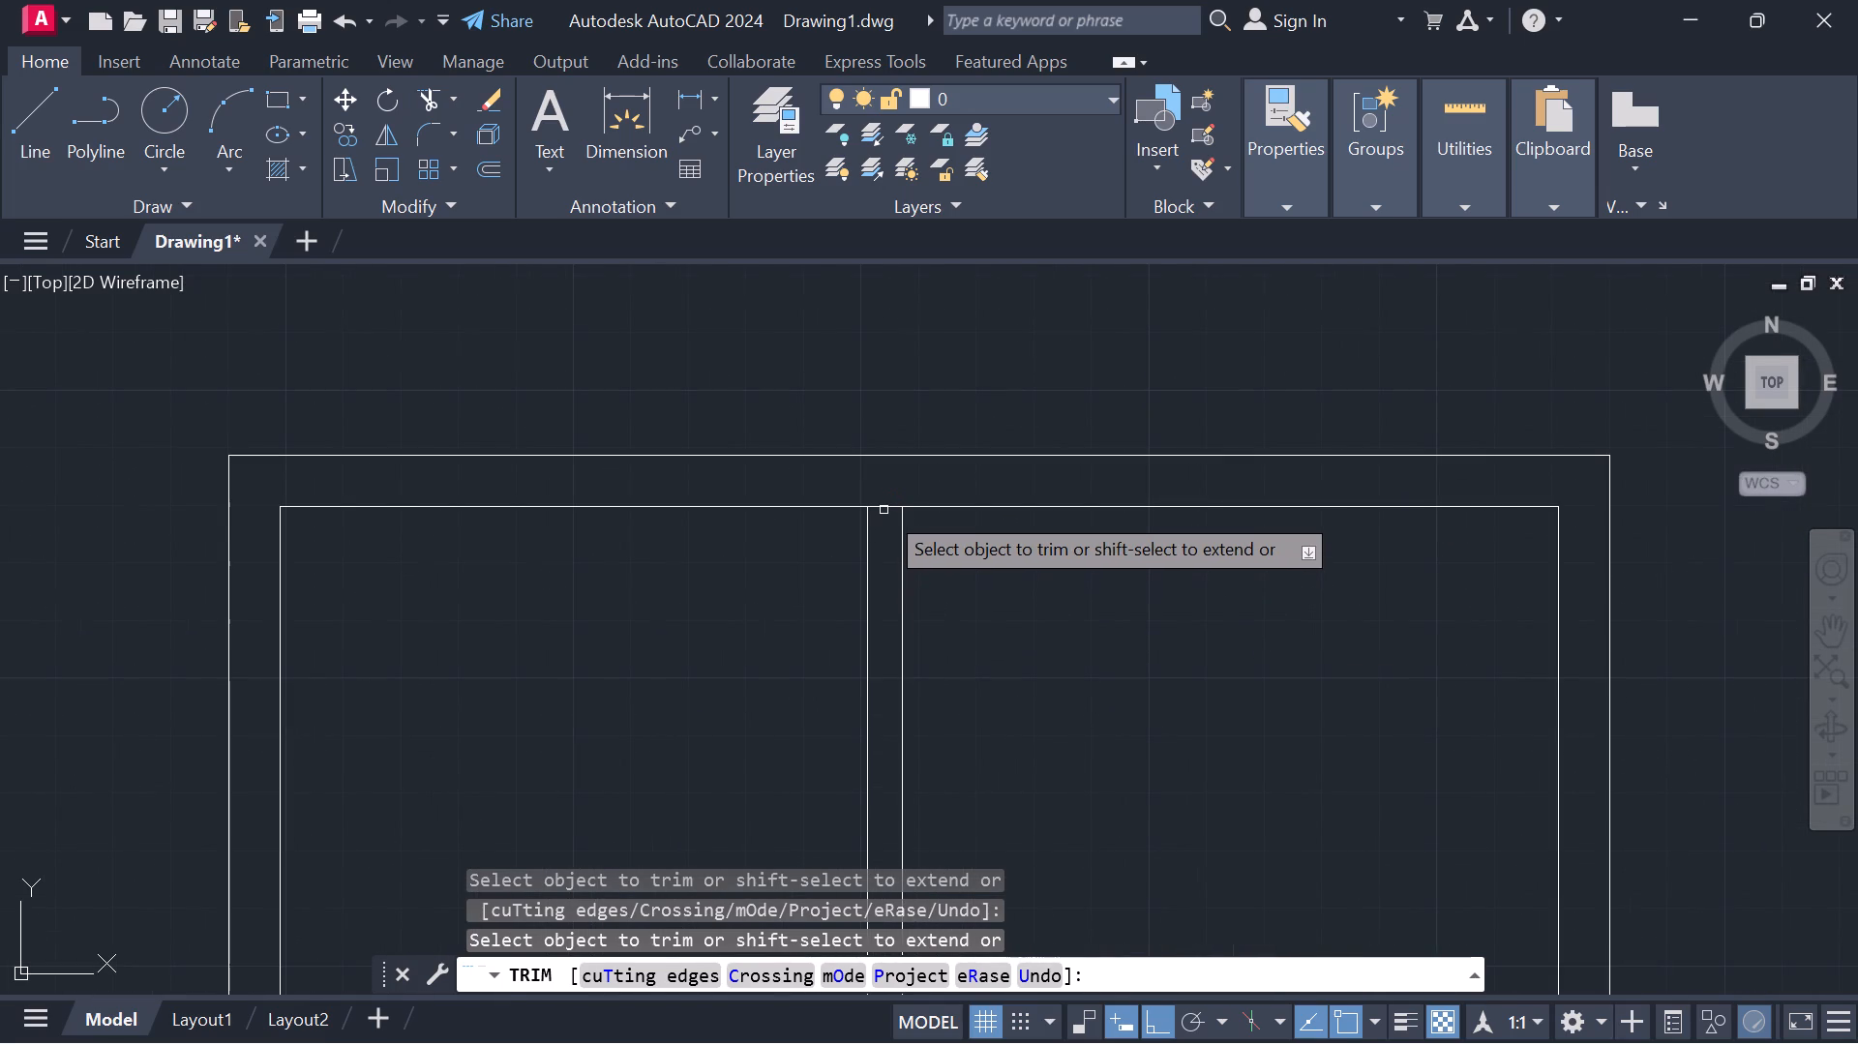
pyautogui.click(884, 510)
pyautogui.scroll(-3, 887, 511)
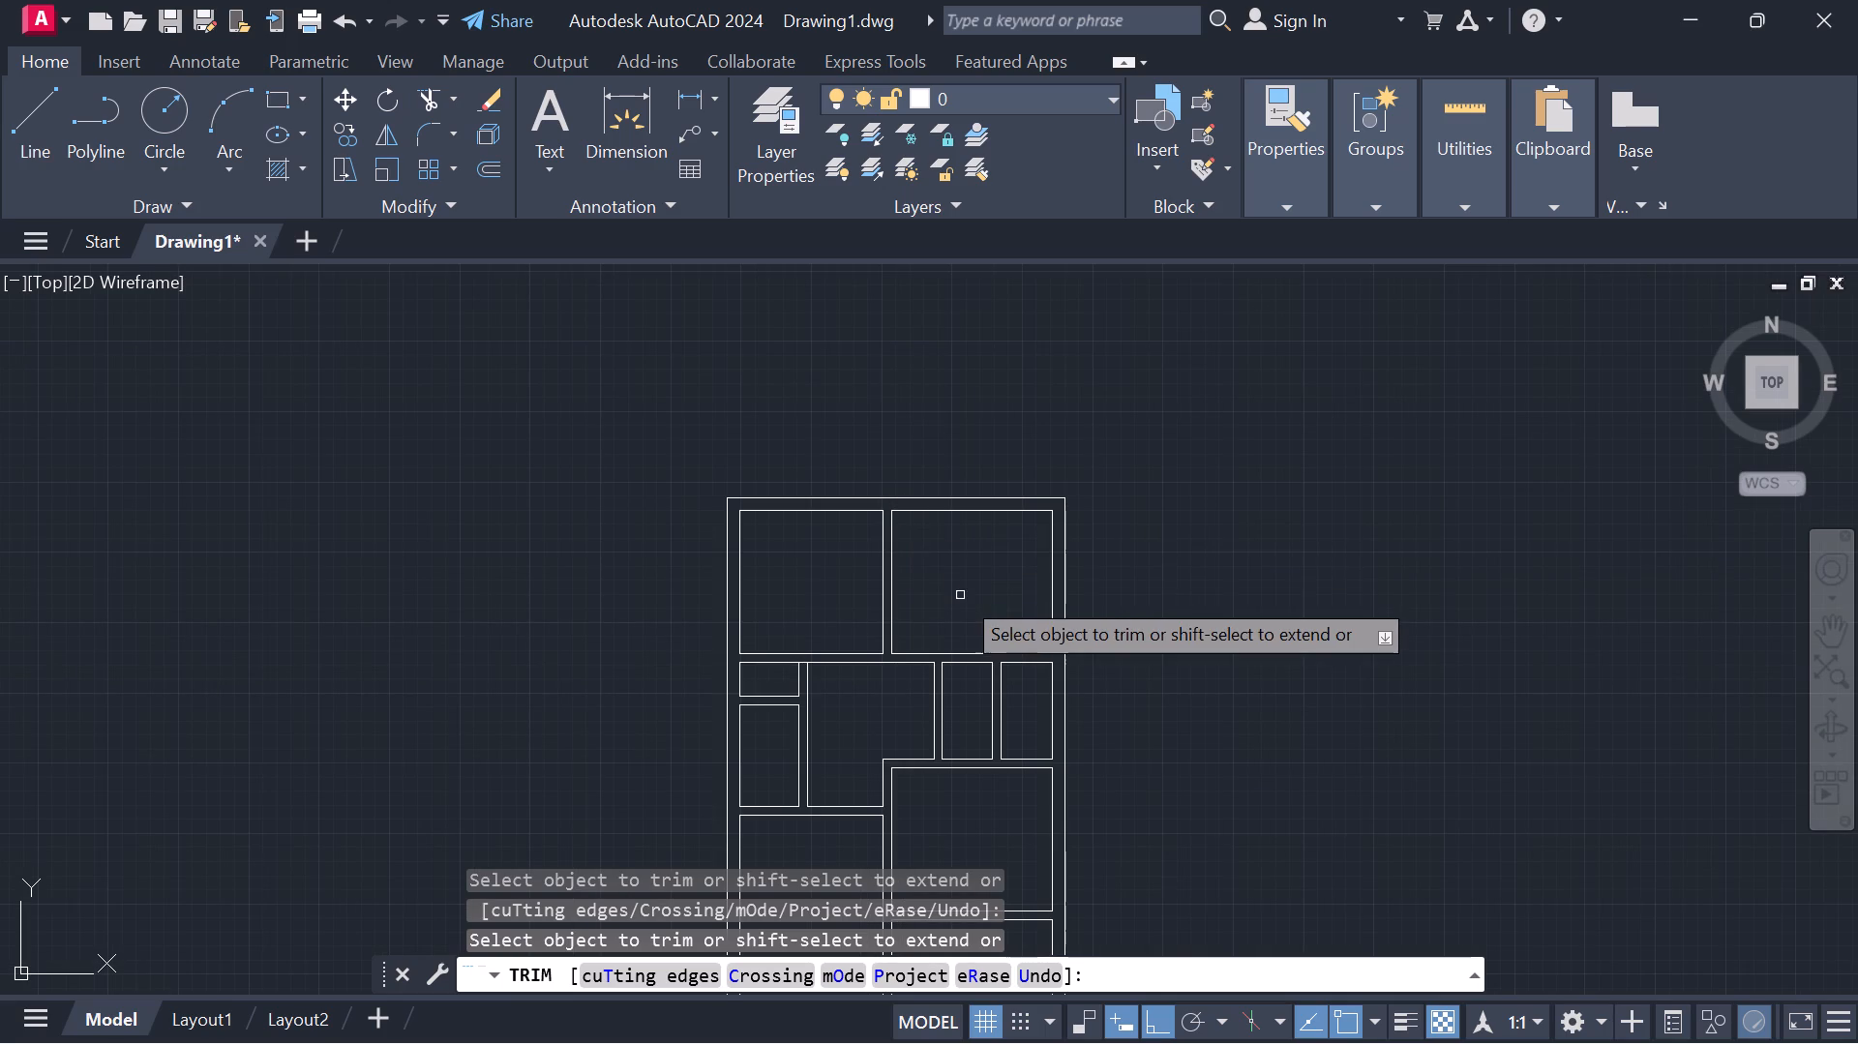
pyautogui.scroll(-1, 1286, 562)
pyautogui.moveTo(1283, 566); pyautogui.dragTo(1189, 495, button='middle')
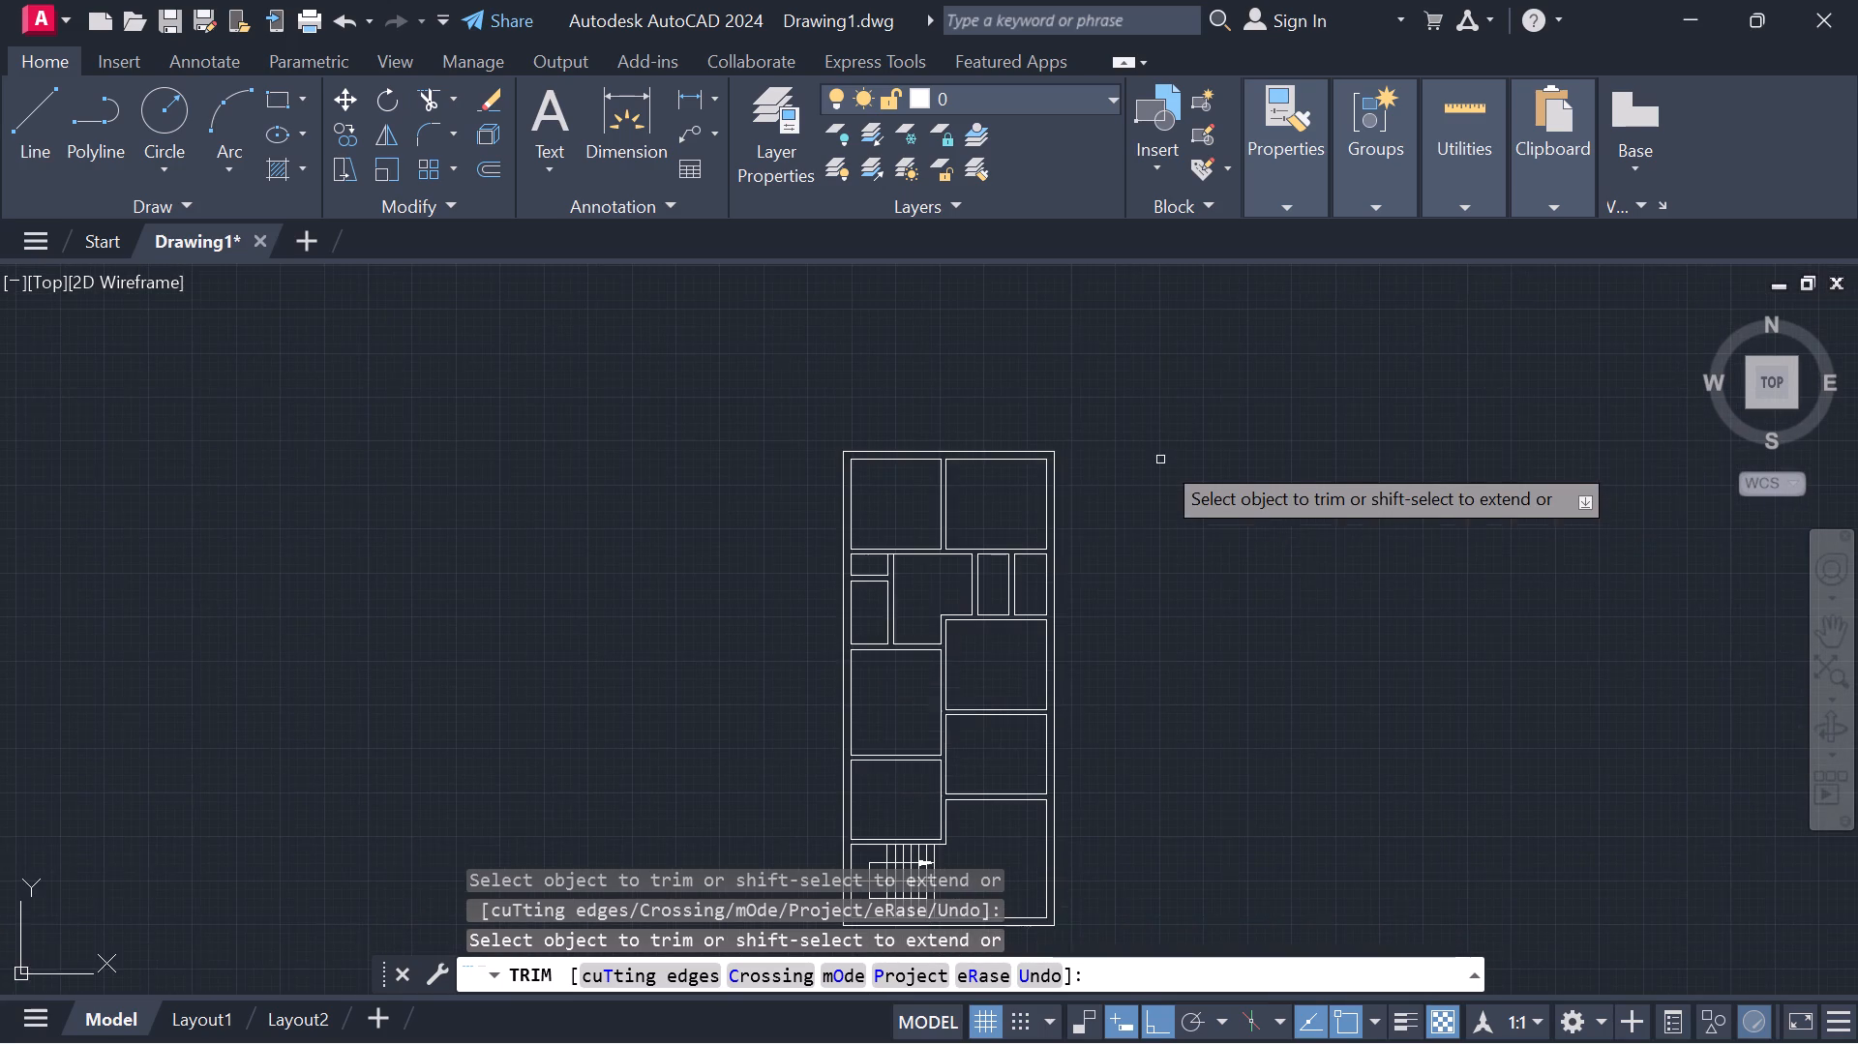
pyautogui.scroll(-1, 1160, 460)
pyautogui.press('Escape')
pyautogui.press('Escape')
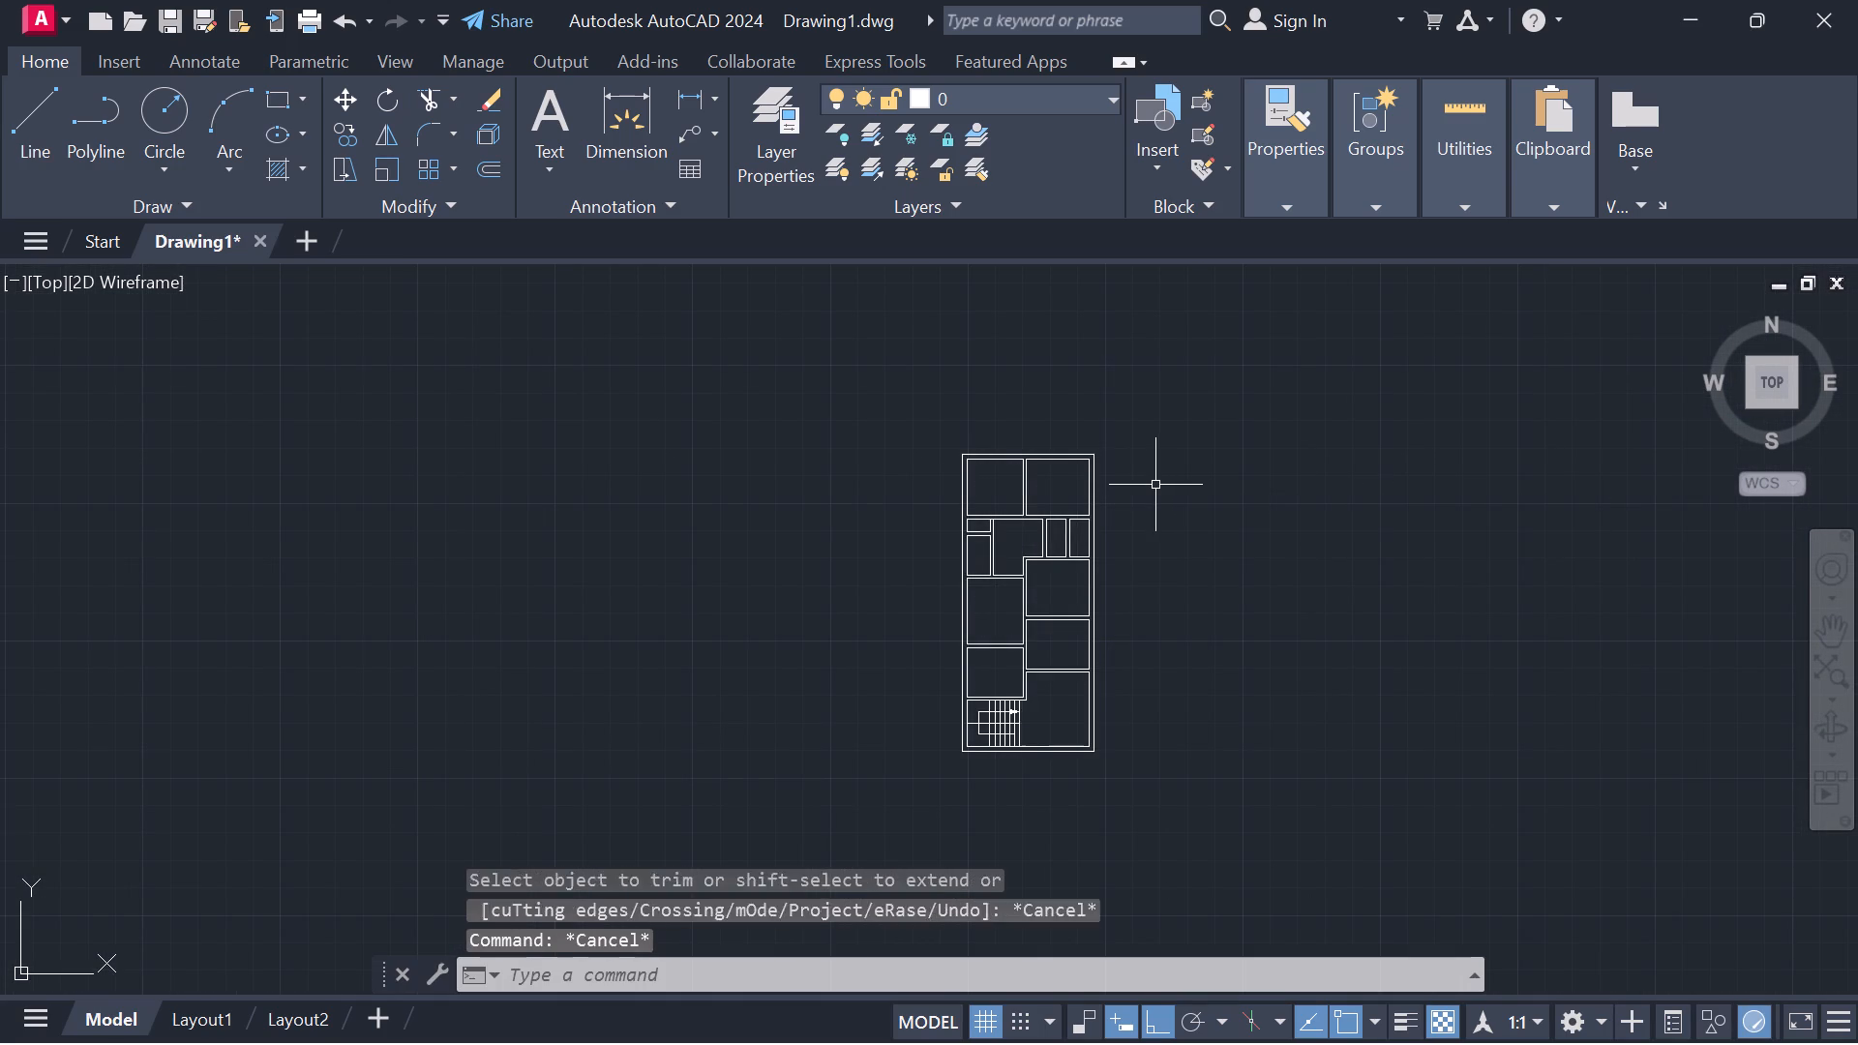
pyautogui.press('Escape')
pyautogui.press('Escape')
pyautogui.press('Escape')
# Trim away the bottom exterior wall's inner line between the staircase's end and the right exterior wall.
pyautogui.scroll(2, 1149, 659)
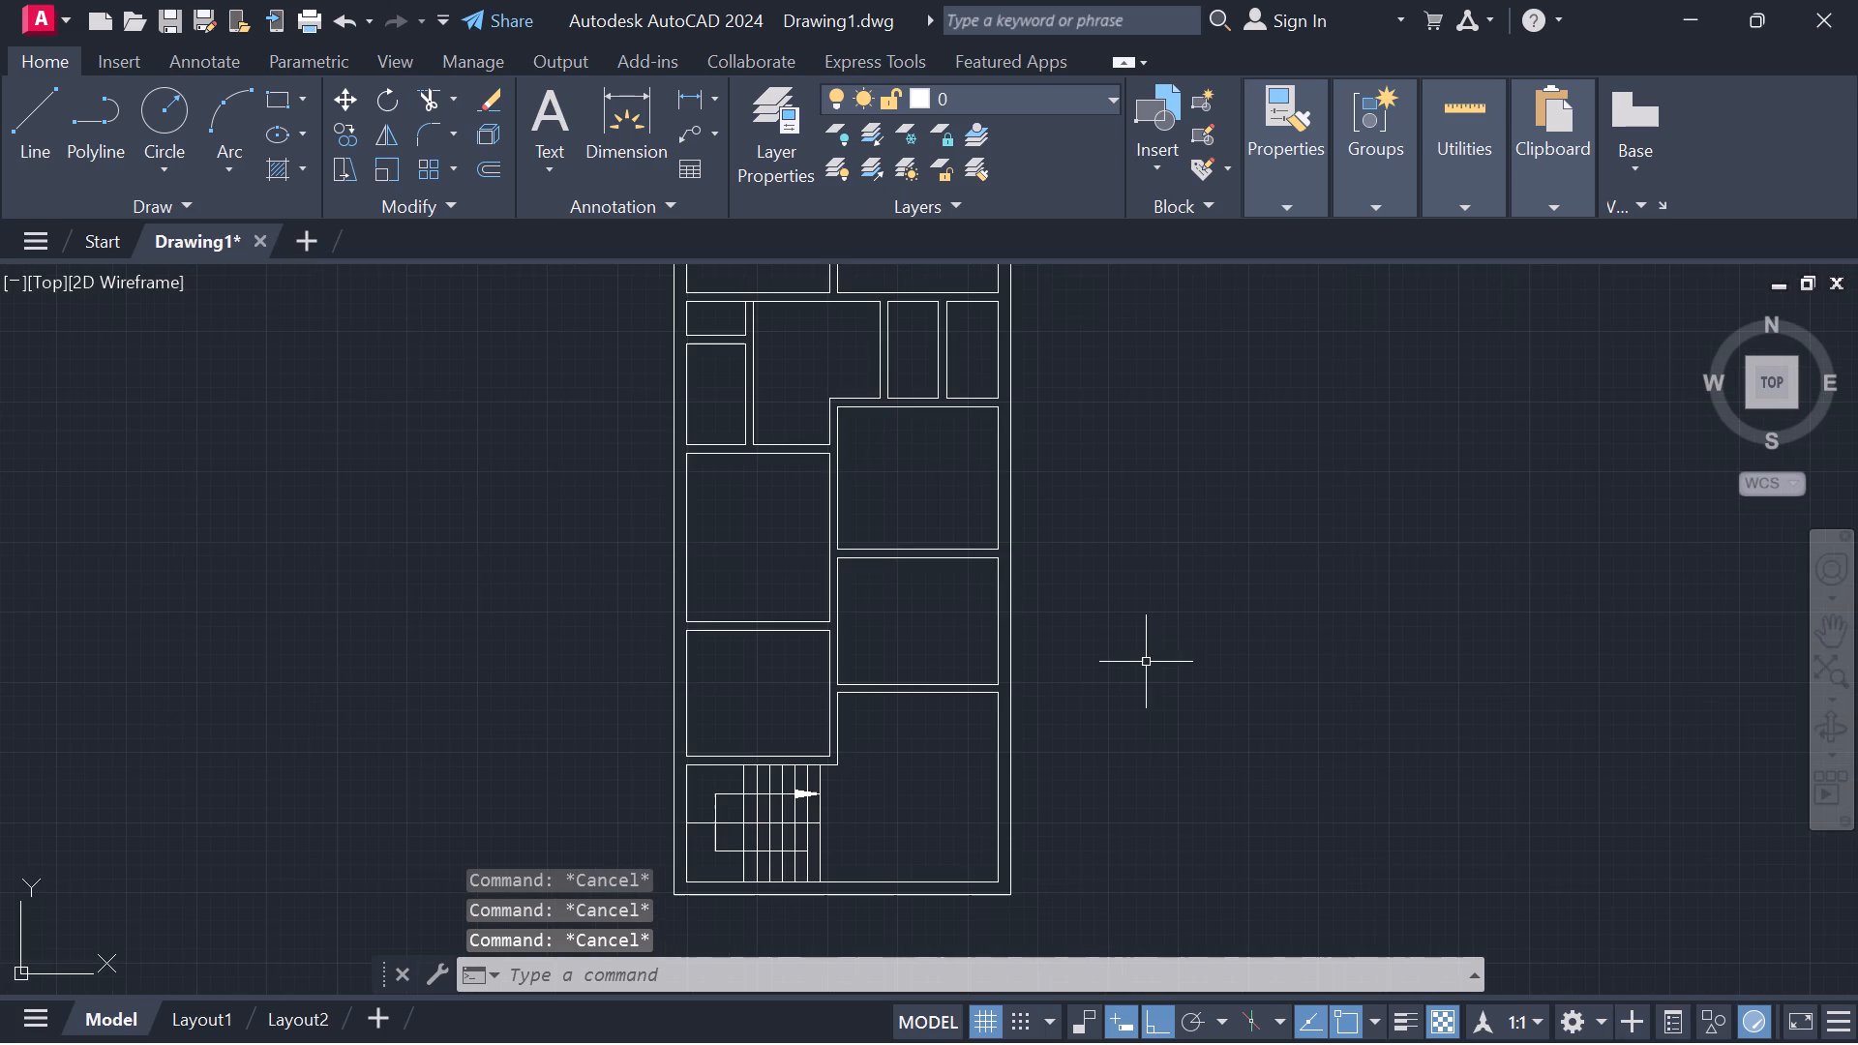
pyautogui.moveTo(1146, 662); pyautogui.dragTo(1196, 708, button='middle')
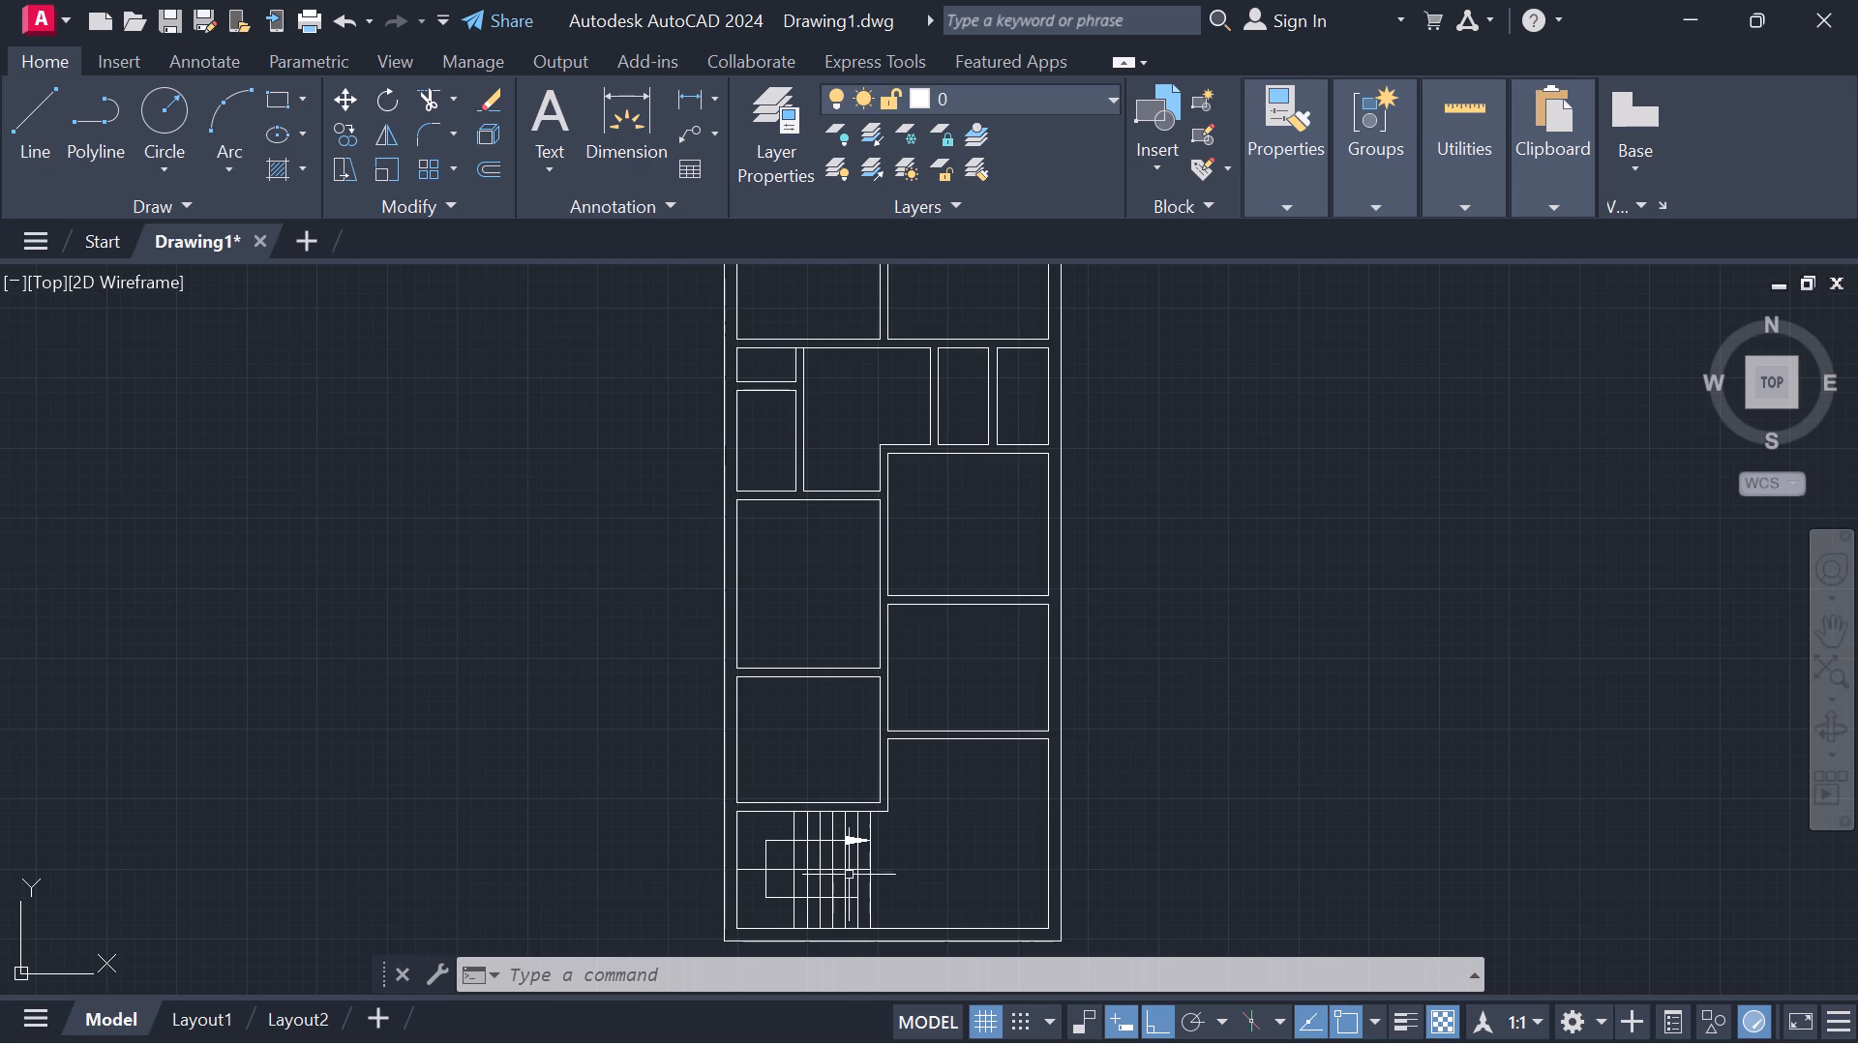
pyautogui.click(423, 95)
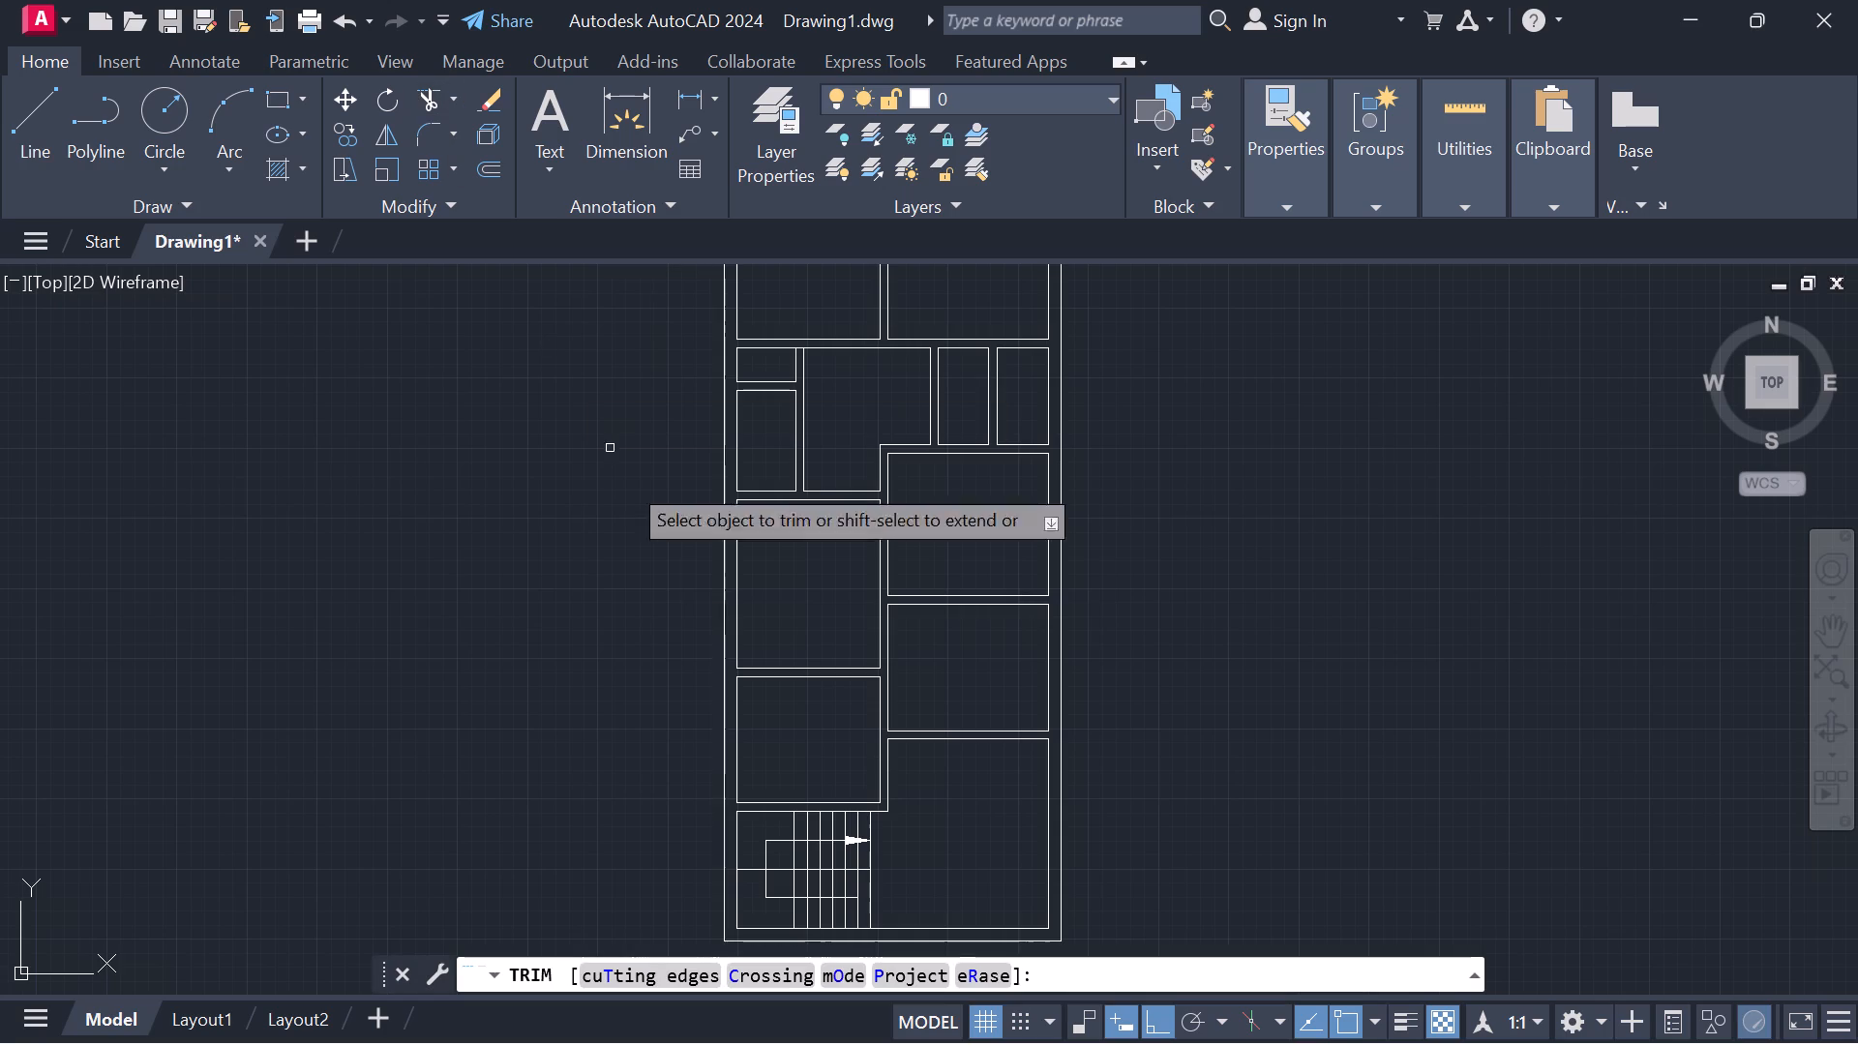
pyautogui.click(981, 928)
pyautogui.moveTo(994, 911); pyautogui.dragTo(1001, 772, button='middle')
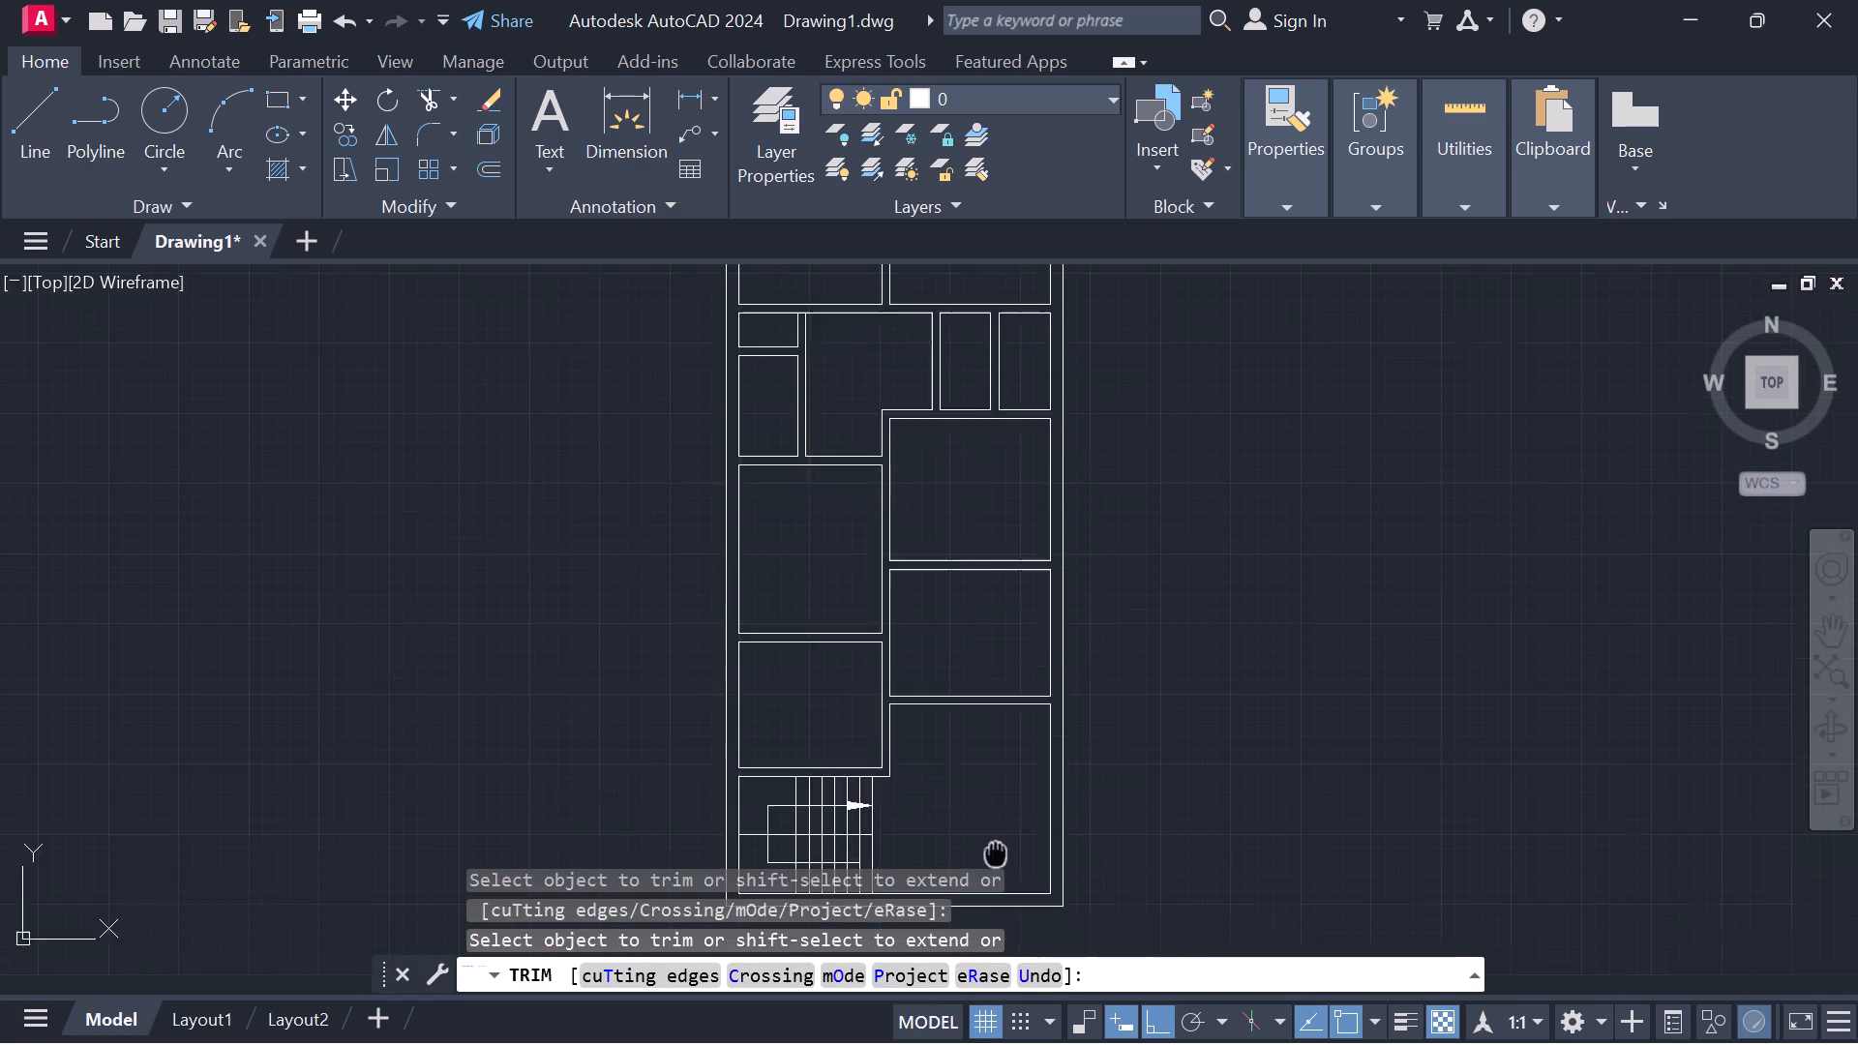
pyautogui.moveTo(1001, 772); pyautogui.dragTo(1001, 659, button='middle')
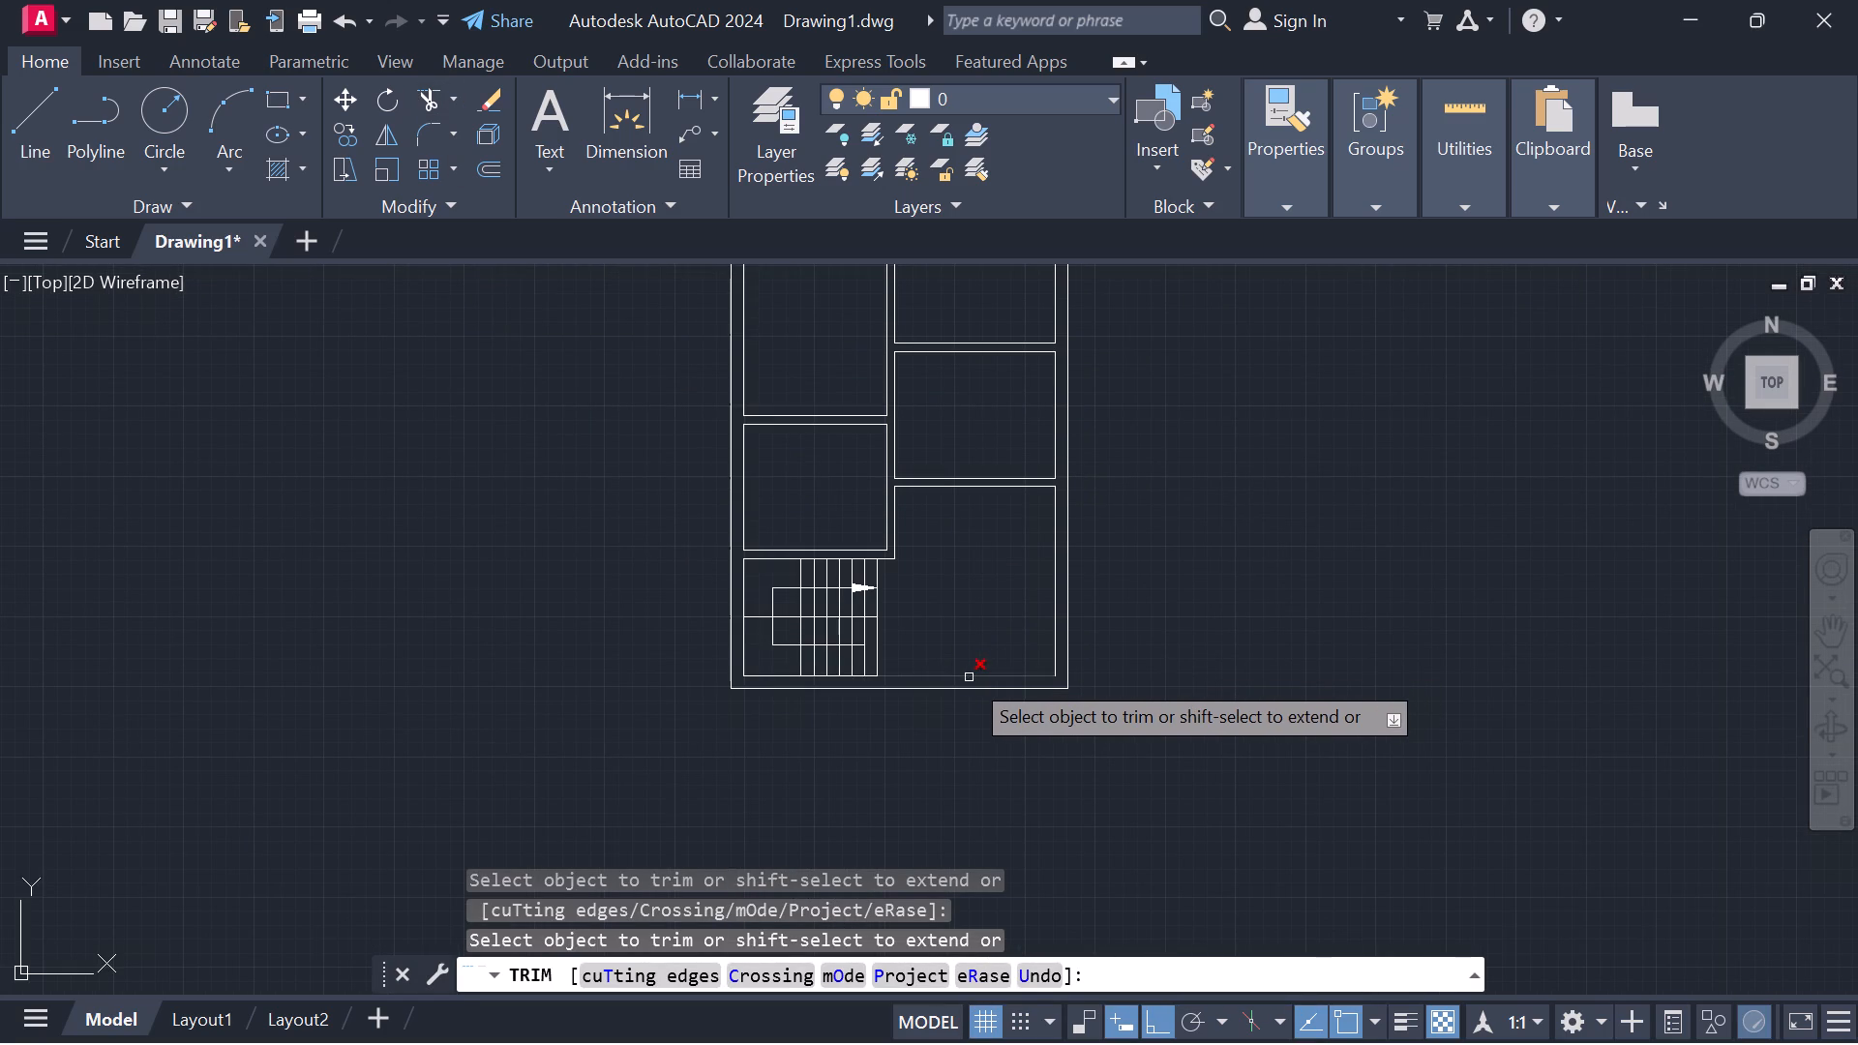
pyautogui.click(969, 677)
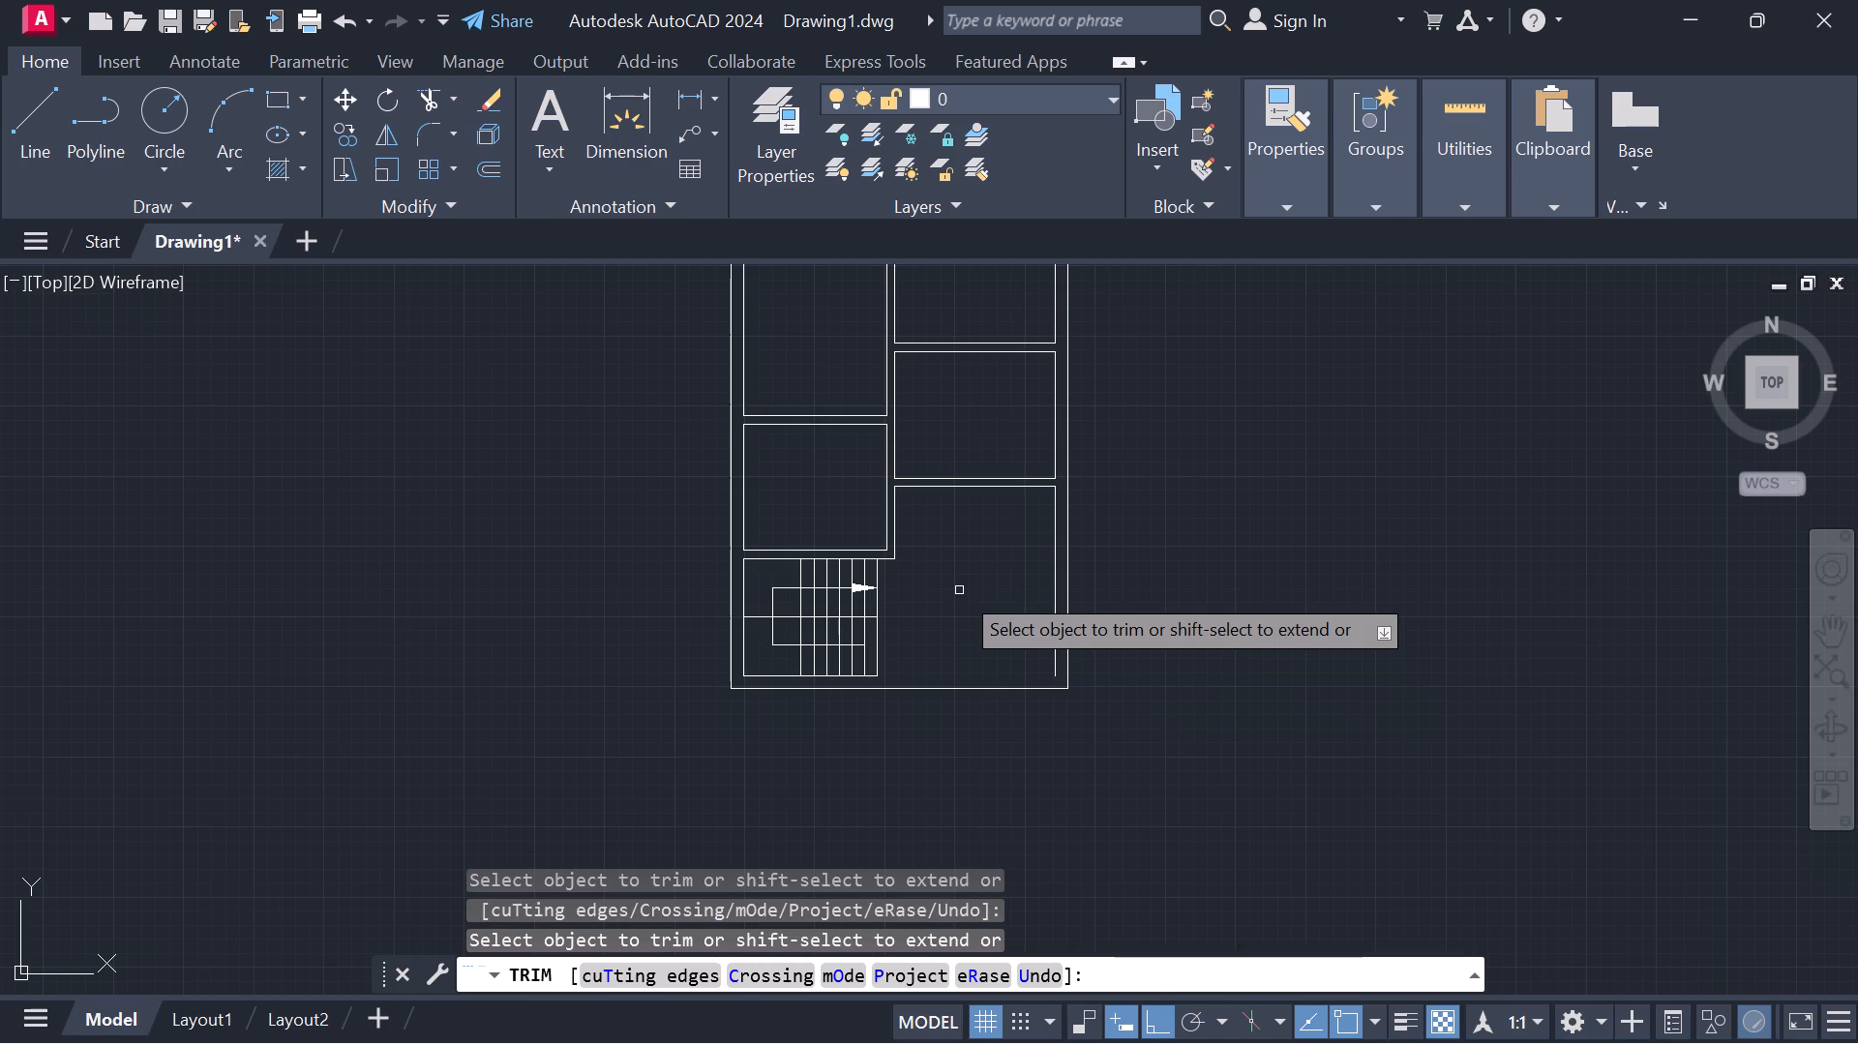
pyautogui.press('Escape')
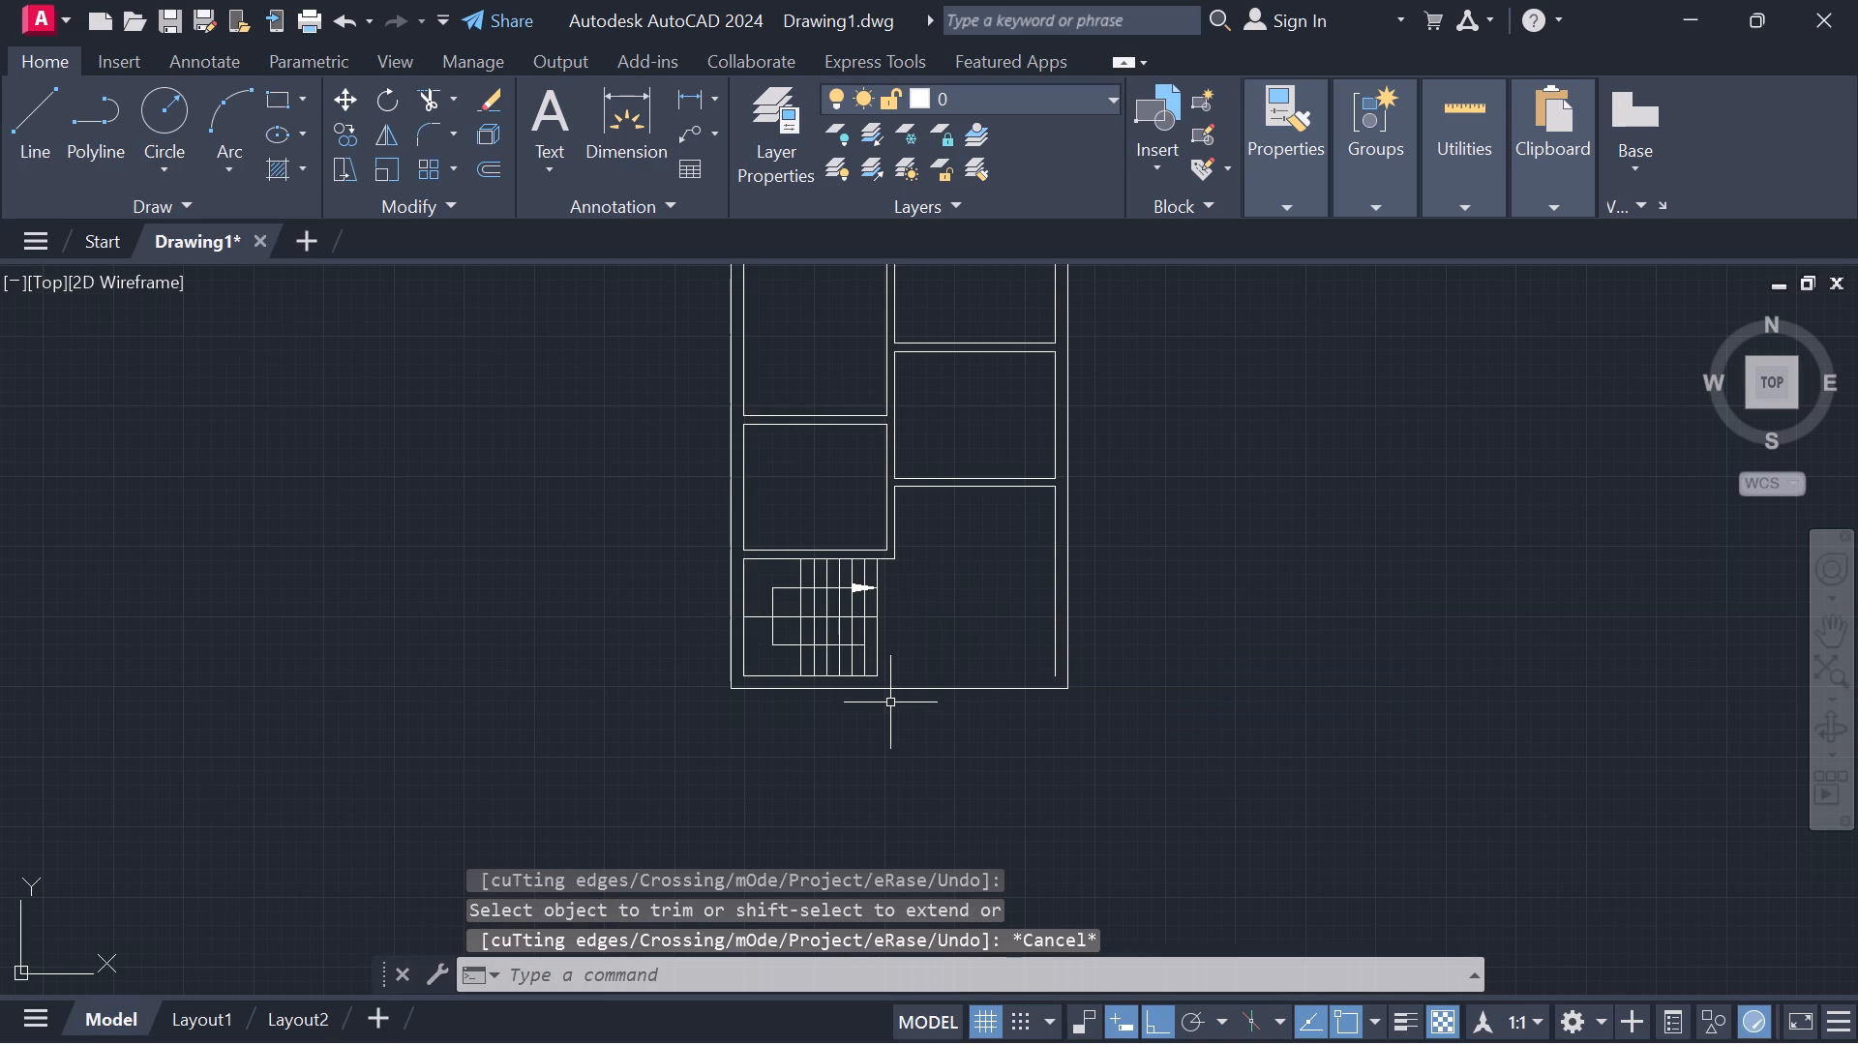
# Draw a vertical line from the lower end of the right exterior wall's inner line to the bottom outer wall line.
pyautogui.press('l')
pyautogui.press('space')
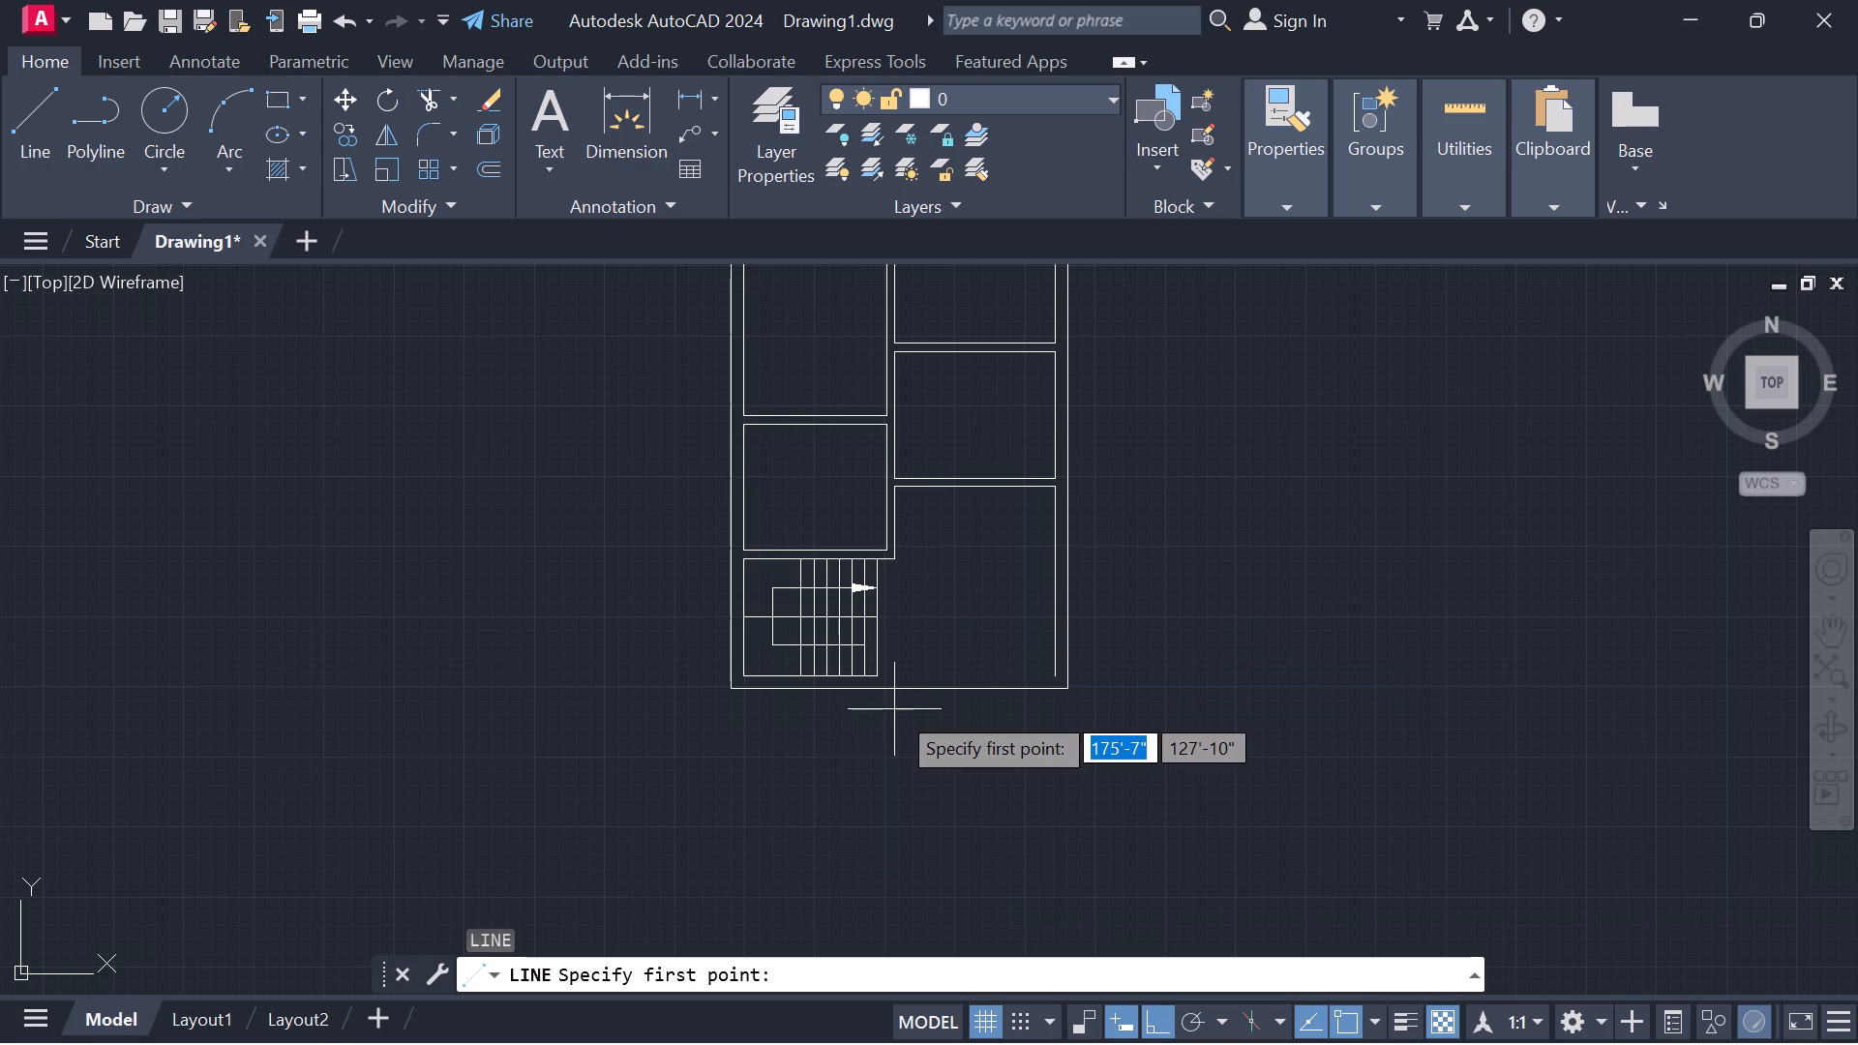
pyautogui.scroll(3, 1059, 673)
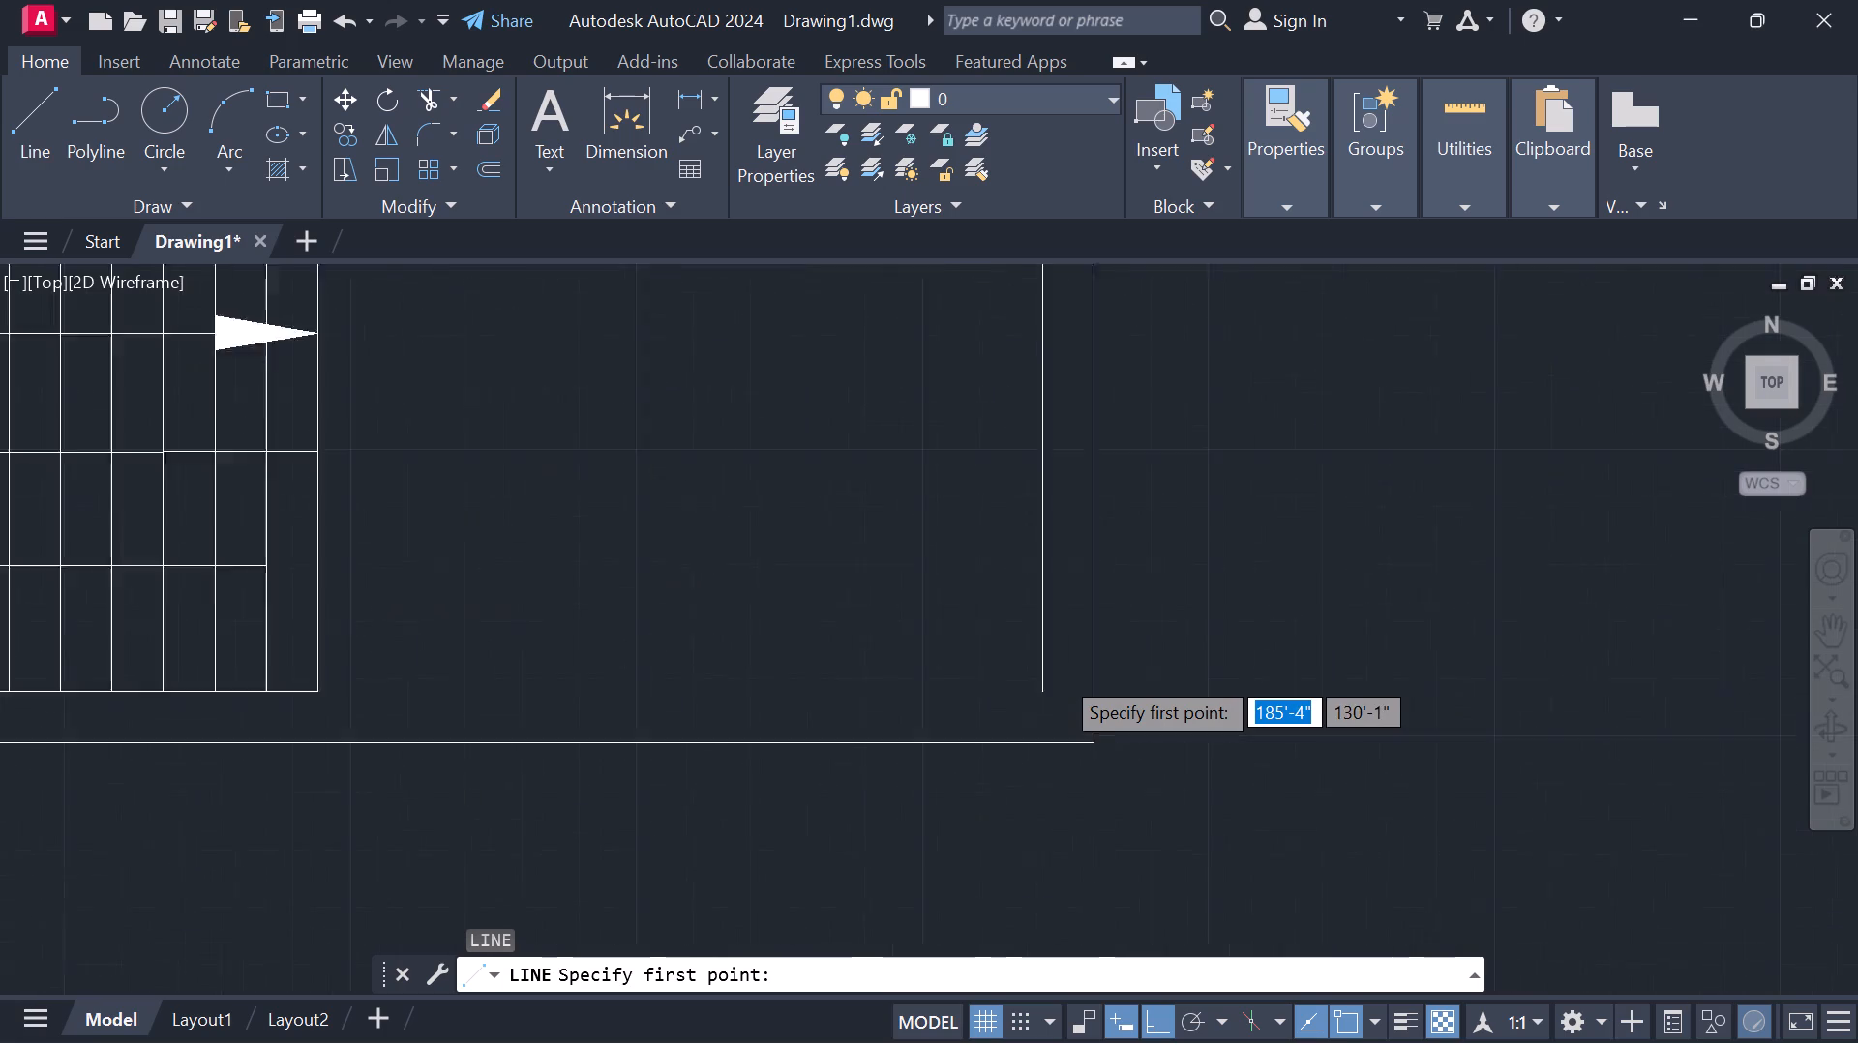
pyautogui.scroll(1, 1059, 673)
pyautogui.click(1033, 702)
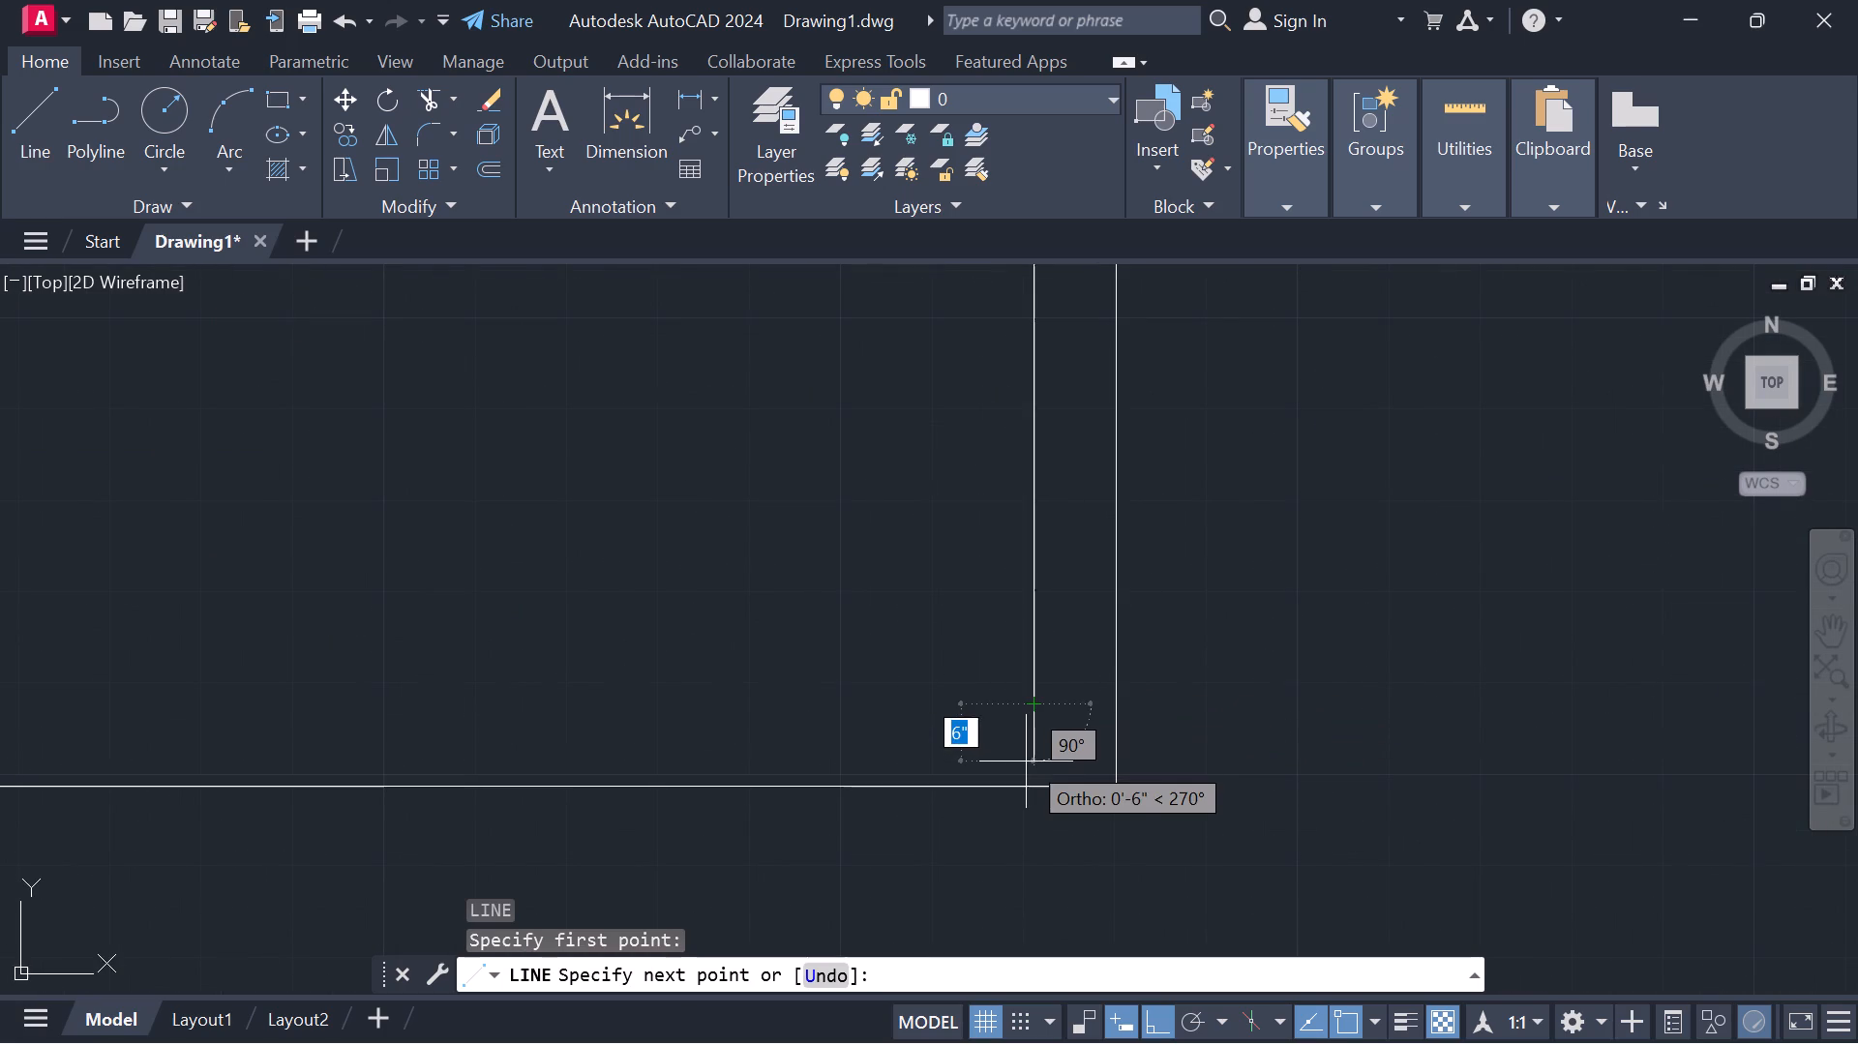
pyautogui.click(1027, 782)
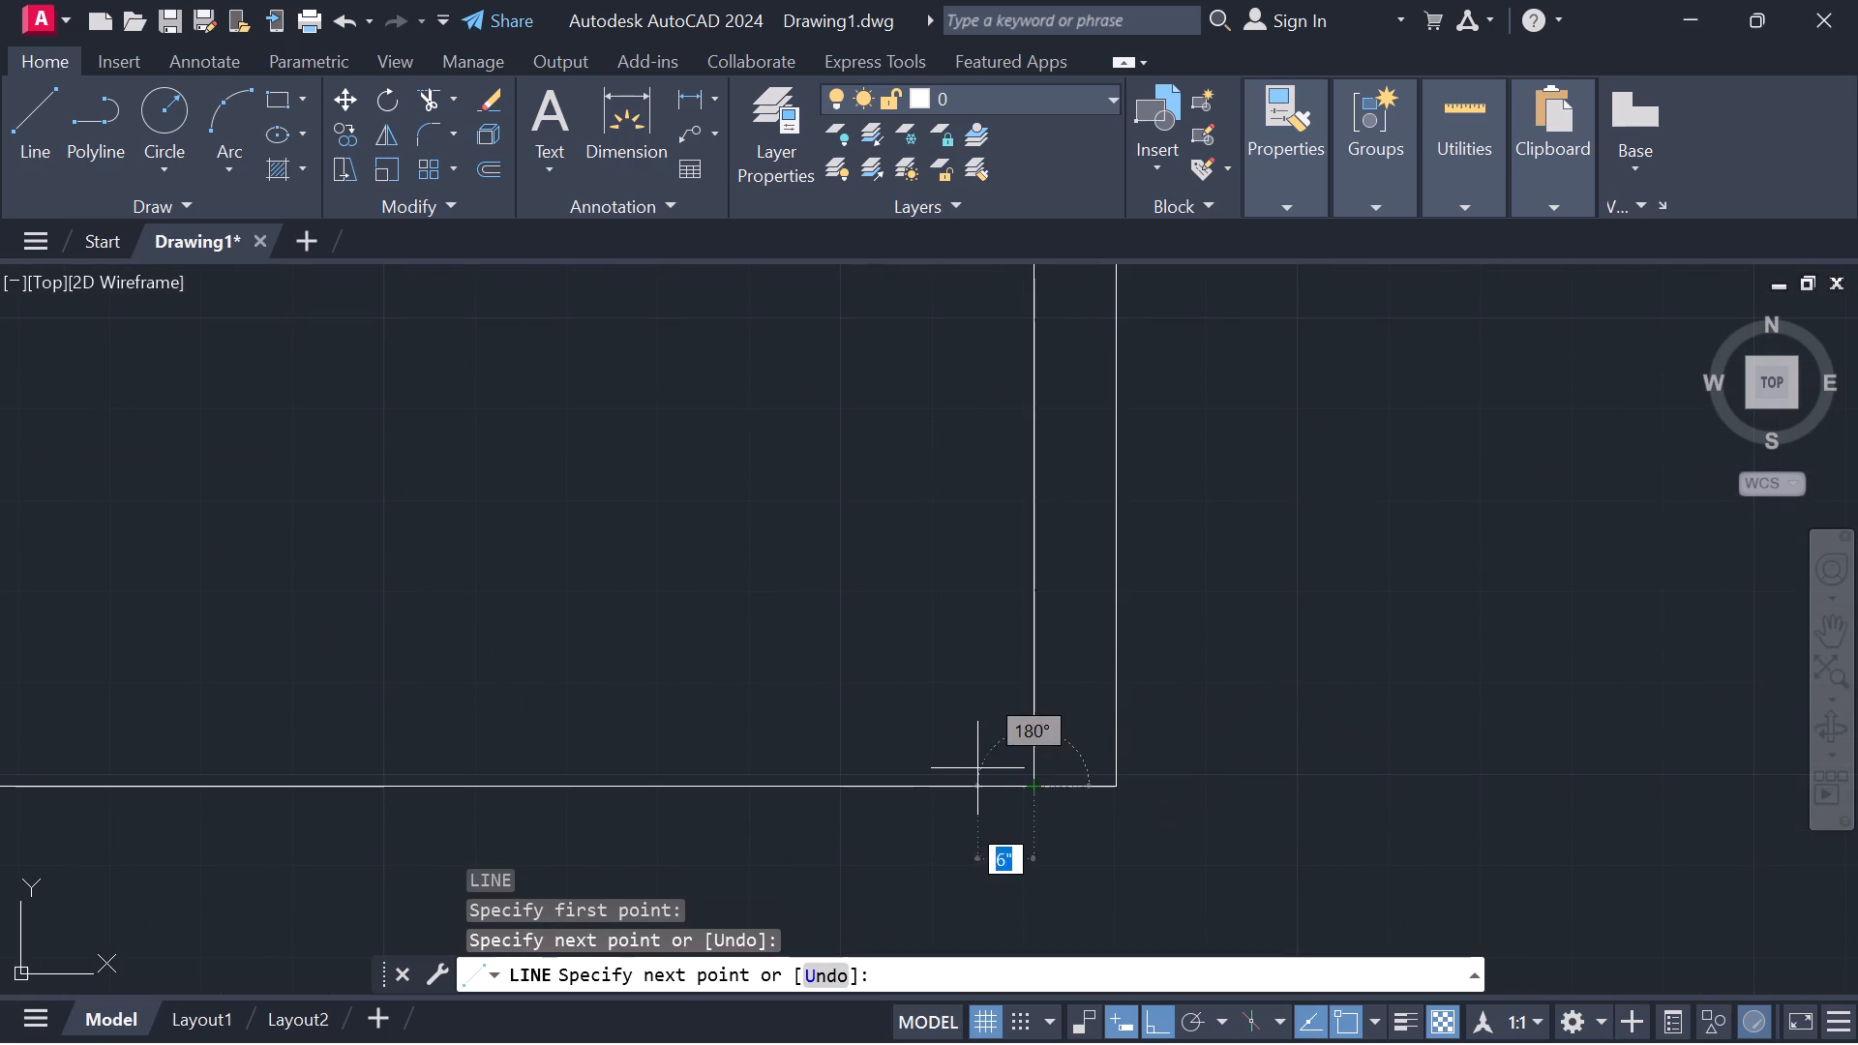
pyautogui.press('Escape')
# Draw a 9" vertical line from the staircase's lower outer corner to the bottom outer wall line, closing the wall end.
pyautogui.press('space')
pyautogui.moveTo(574, 626); pyautogui.dragTo(1235, 477, button='middle')
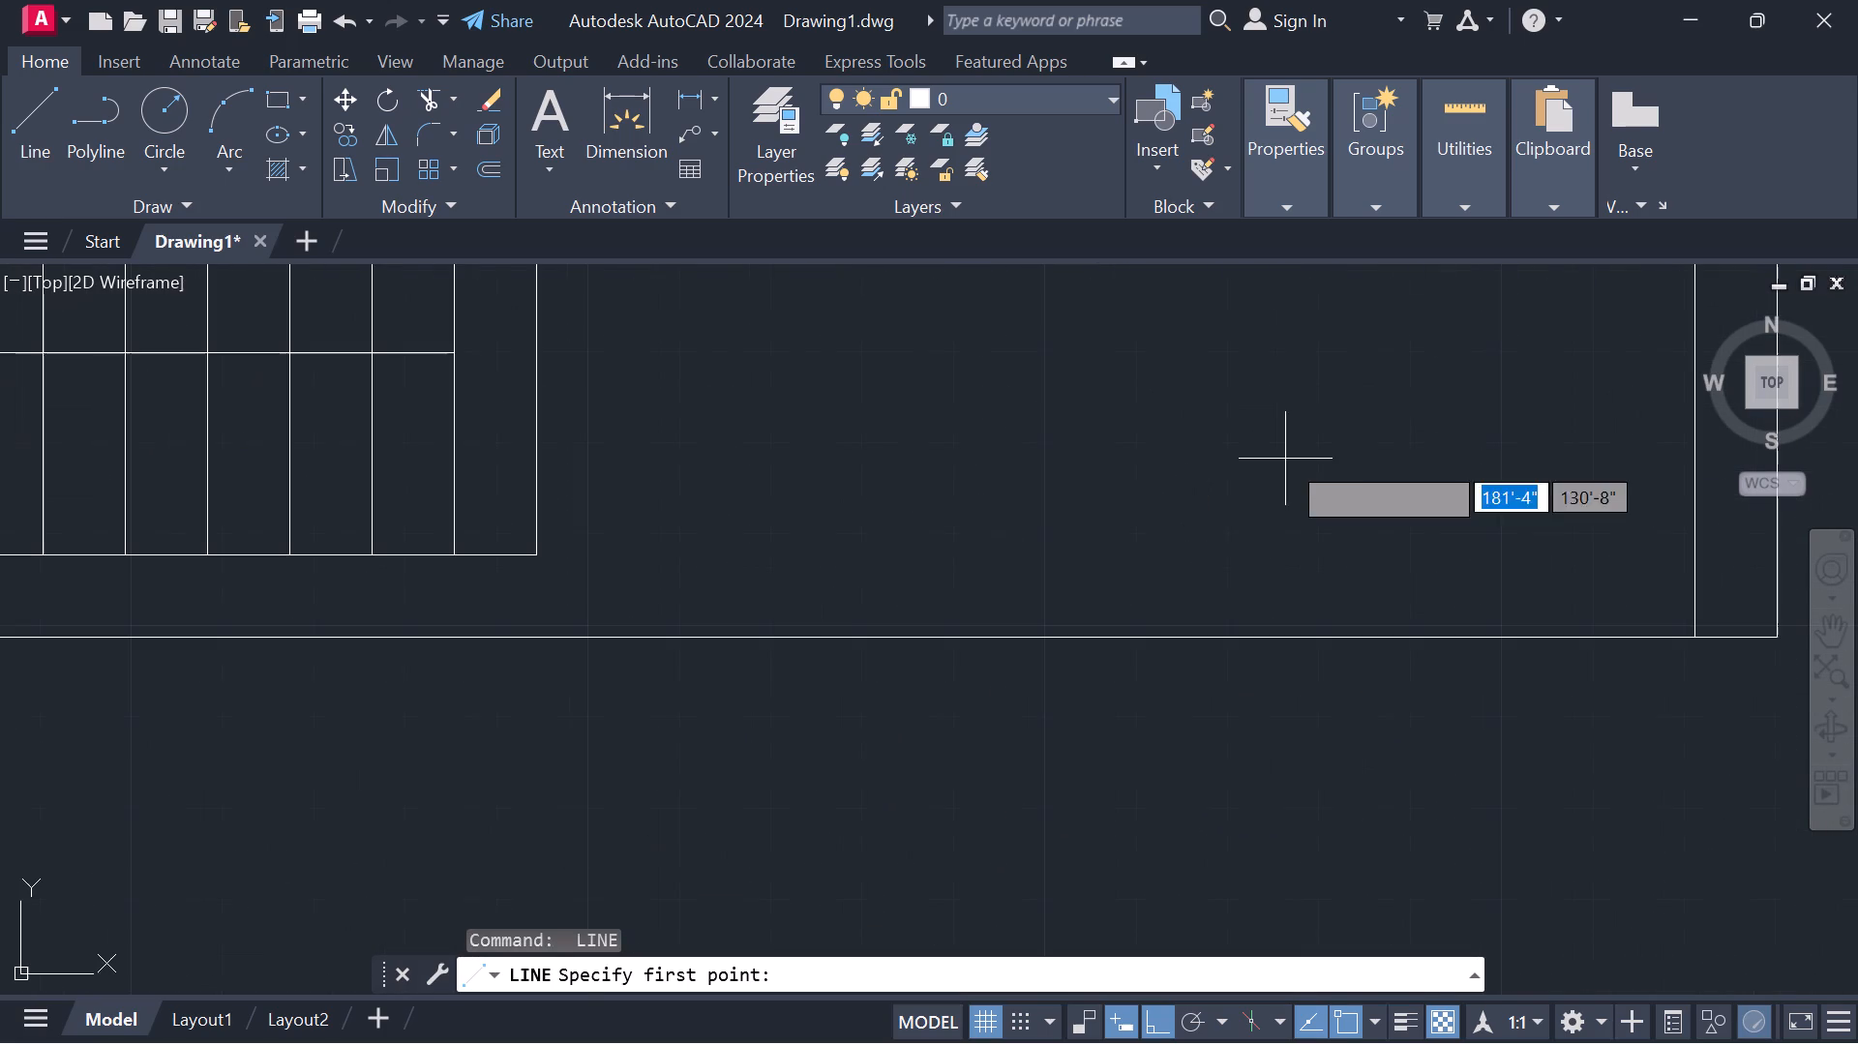
pyautogui.click(537, 552)
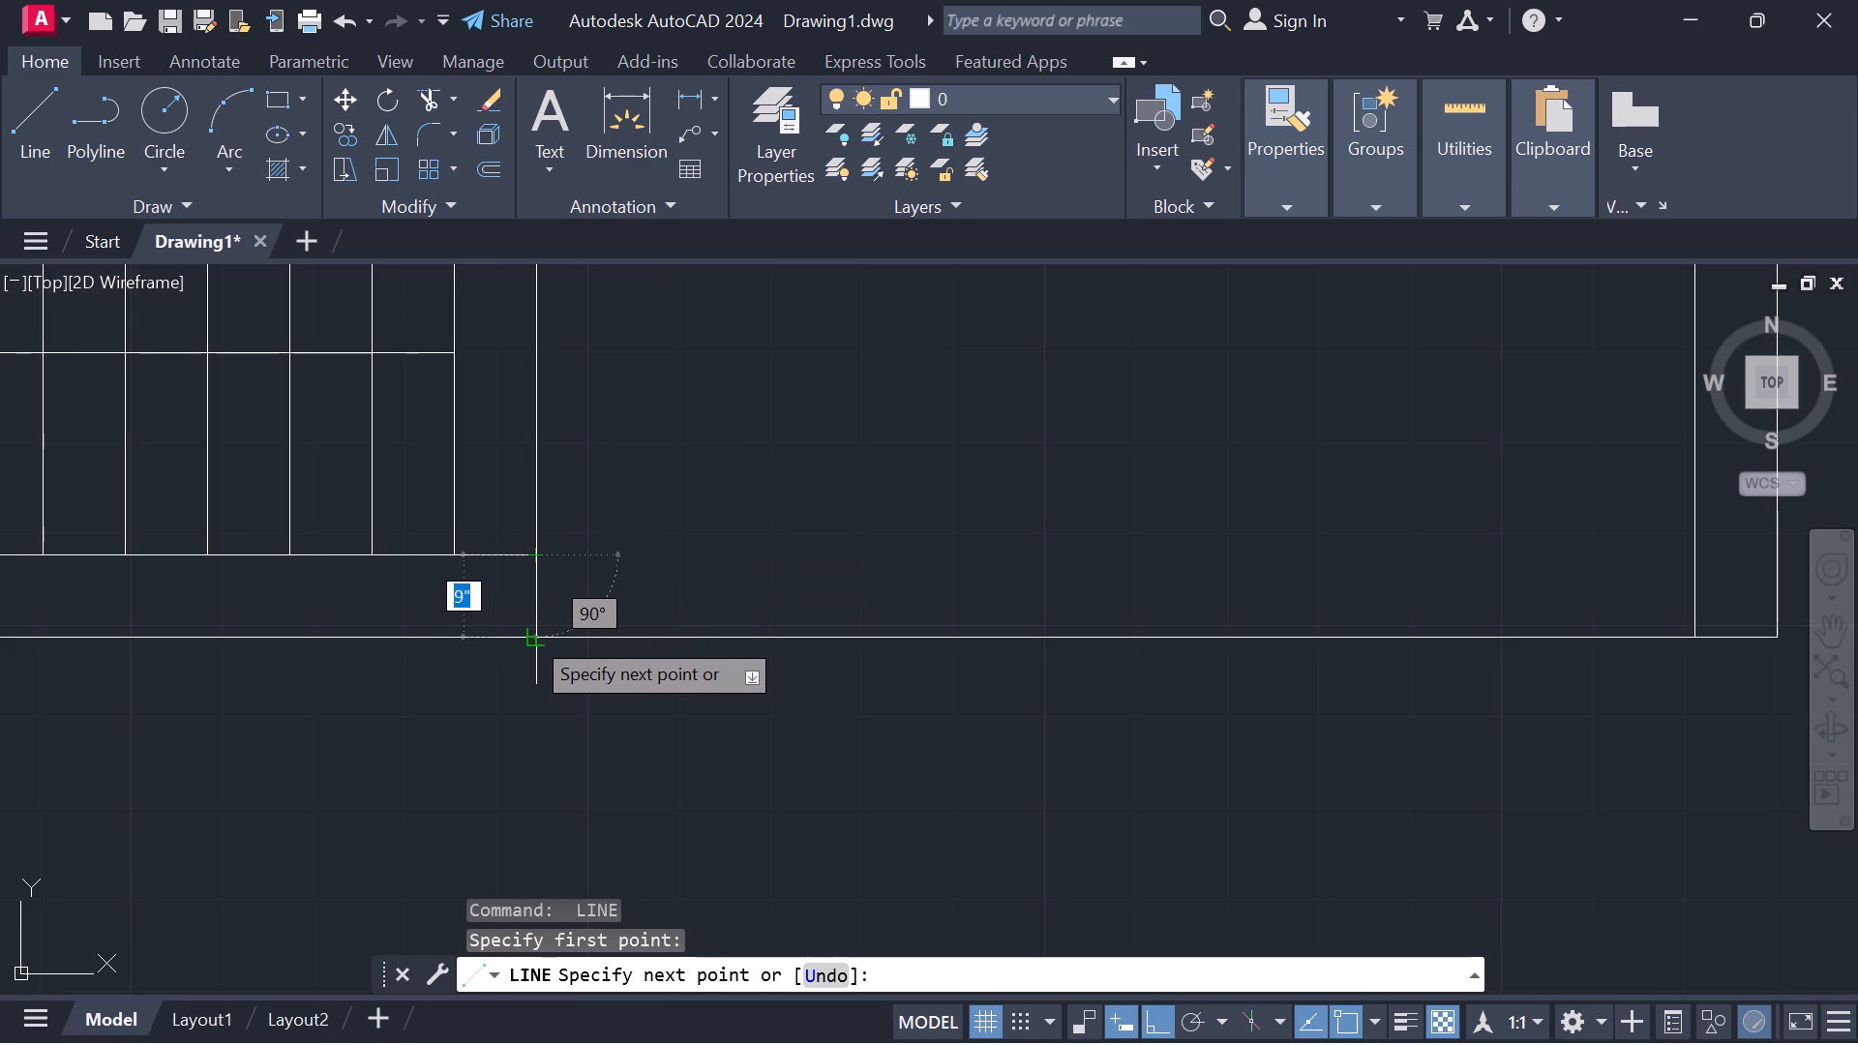
pyautogui.click(530, 632)
pyautogui.press('Escape')
pyautogui.scroll(-3, 679, 521)
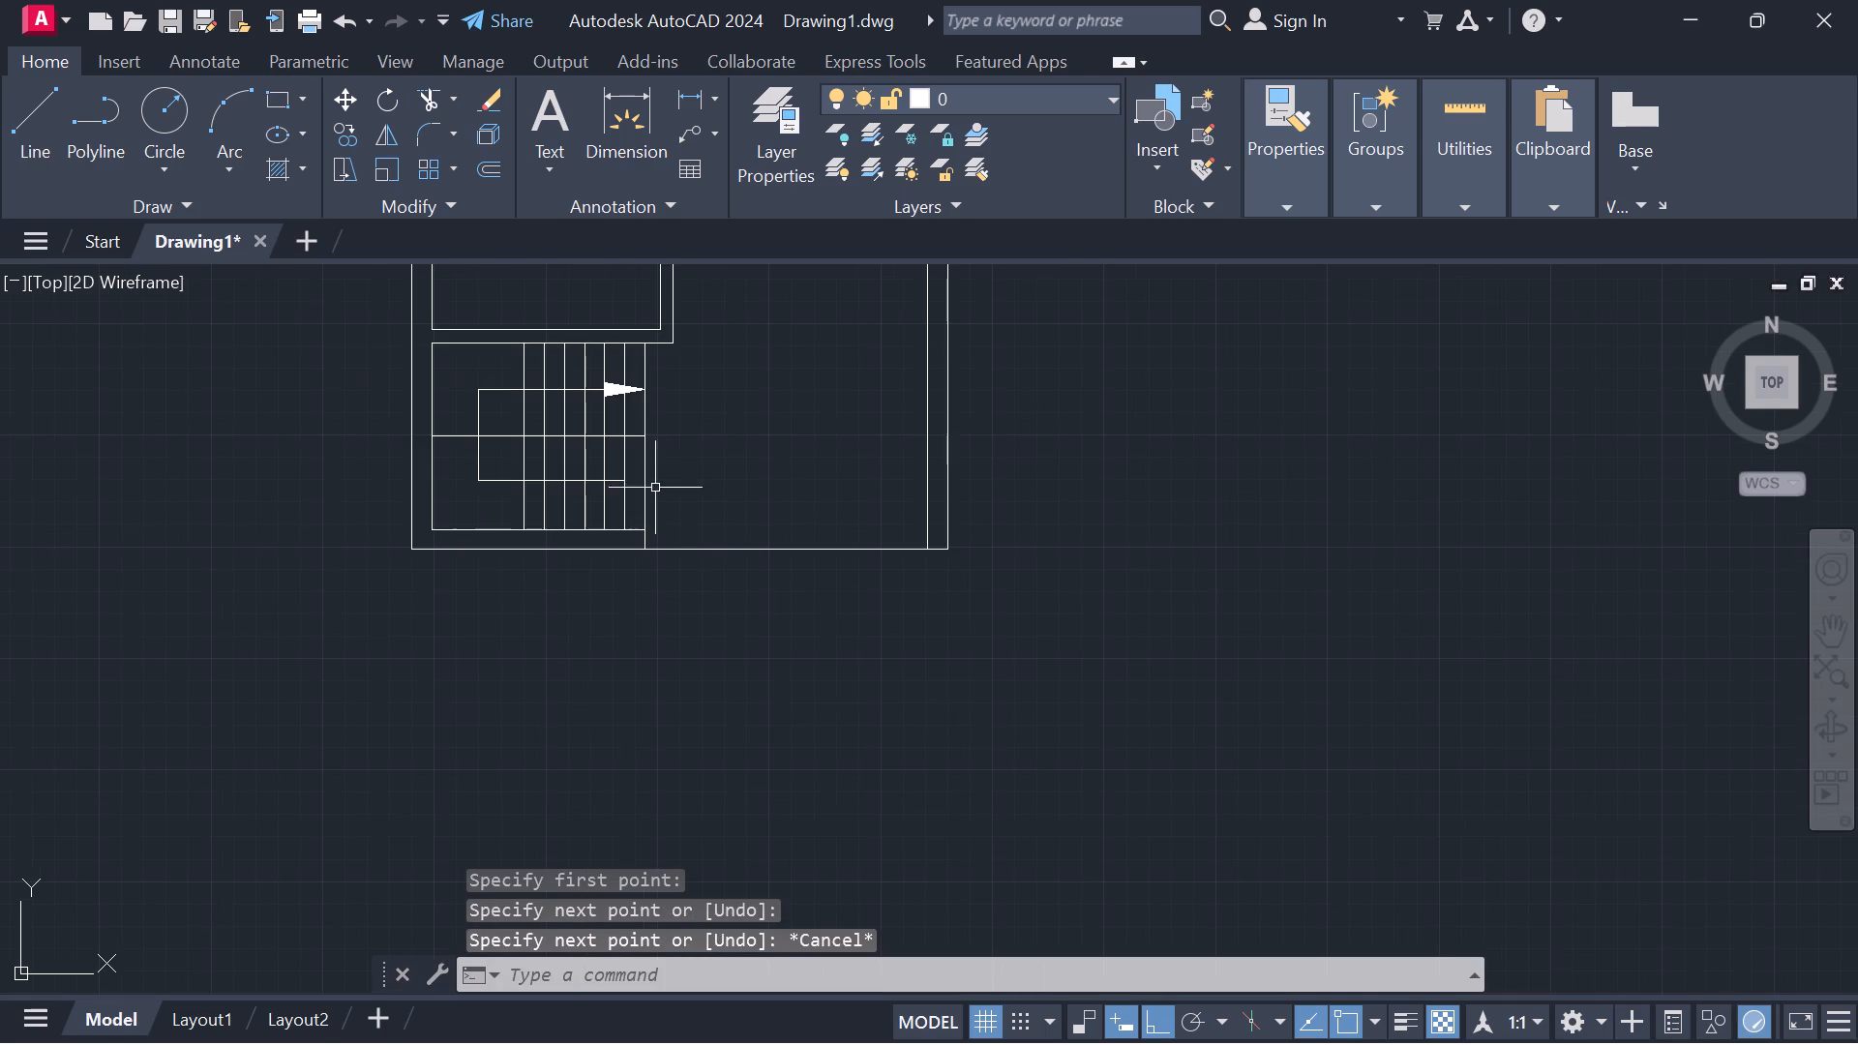
pyautogui.moveTo(661, 477); pyautogui.dragTo(664, 698, button='middle')
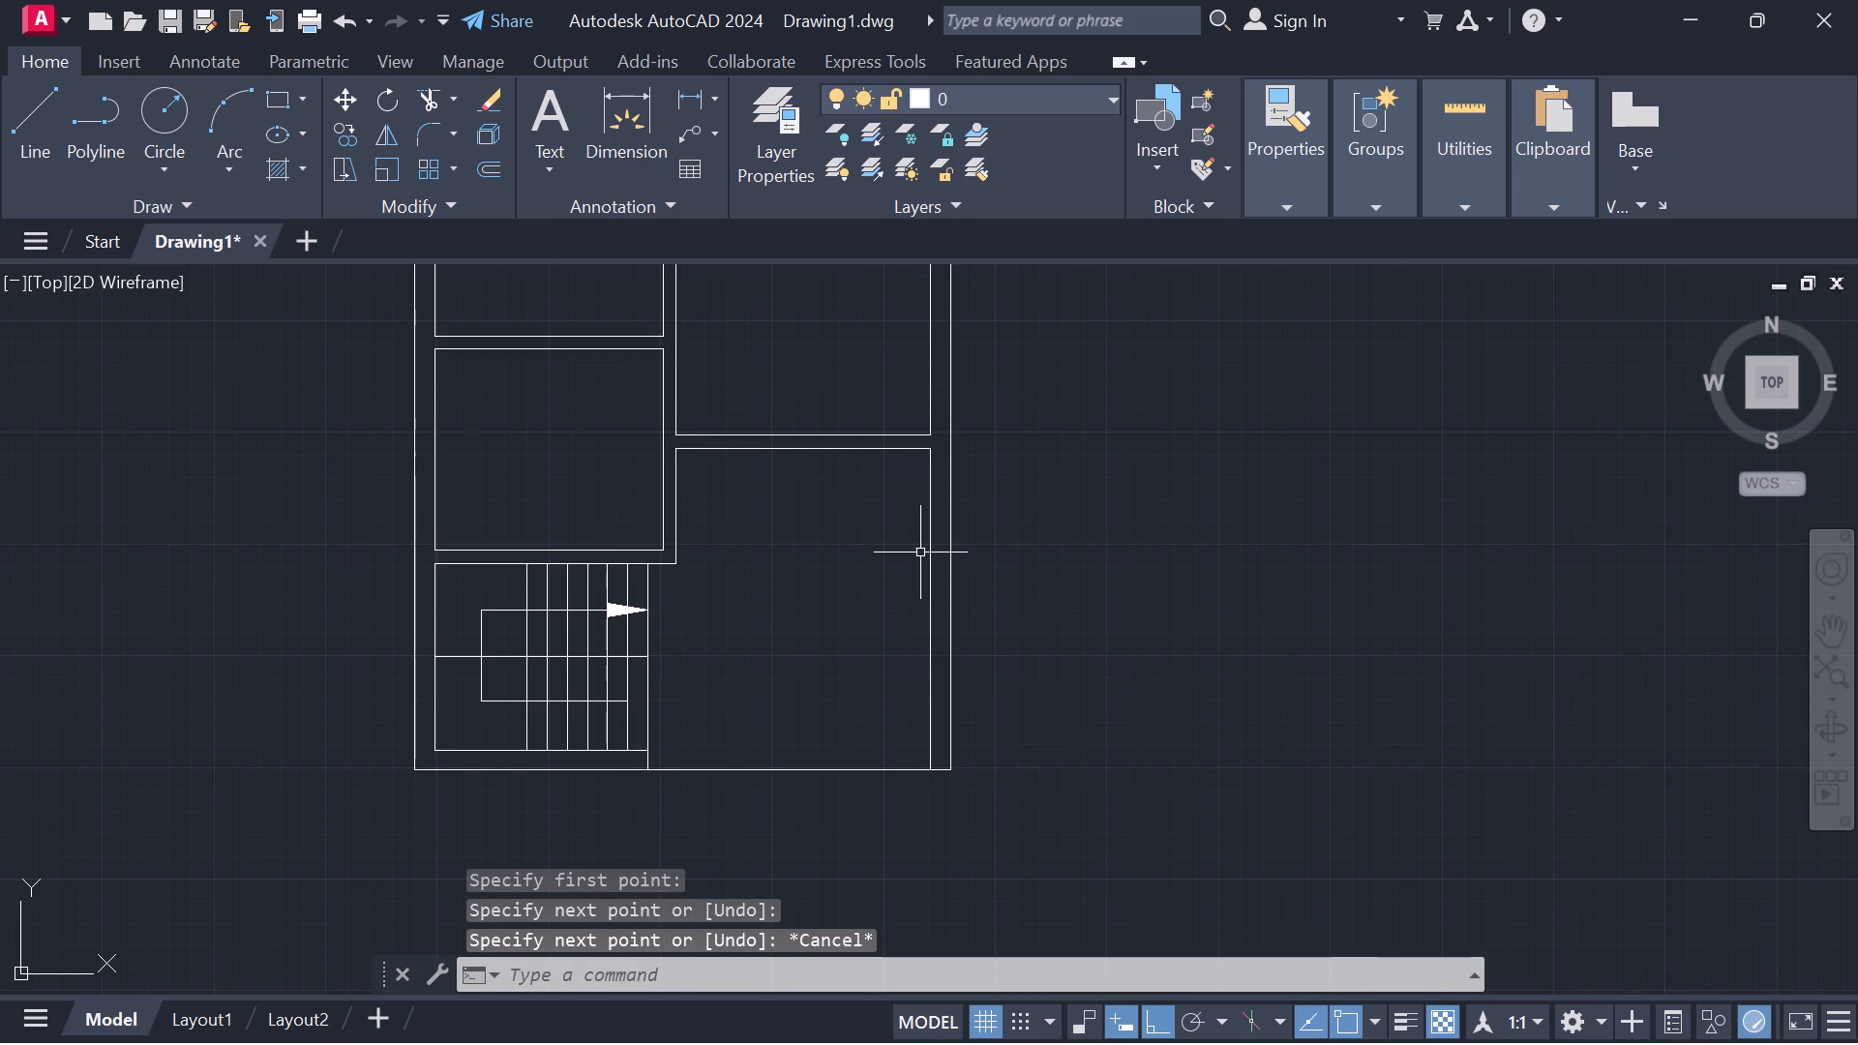
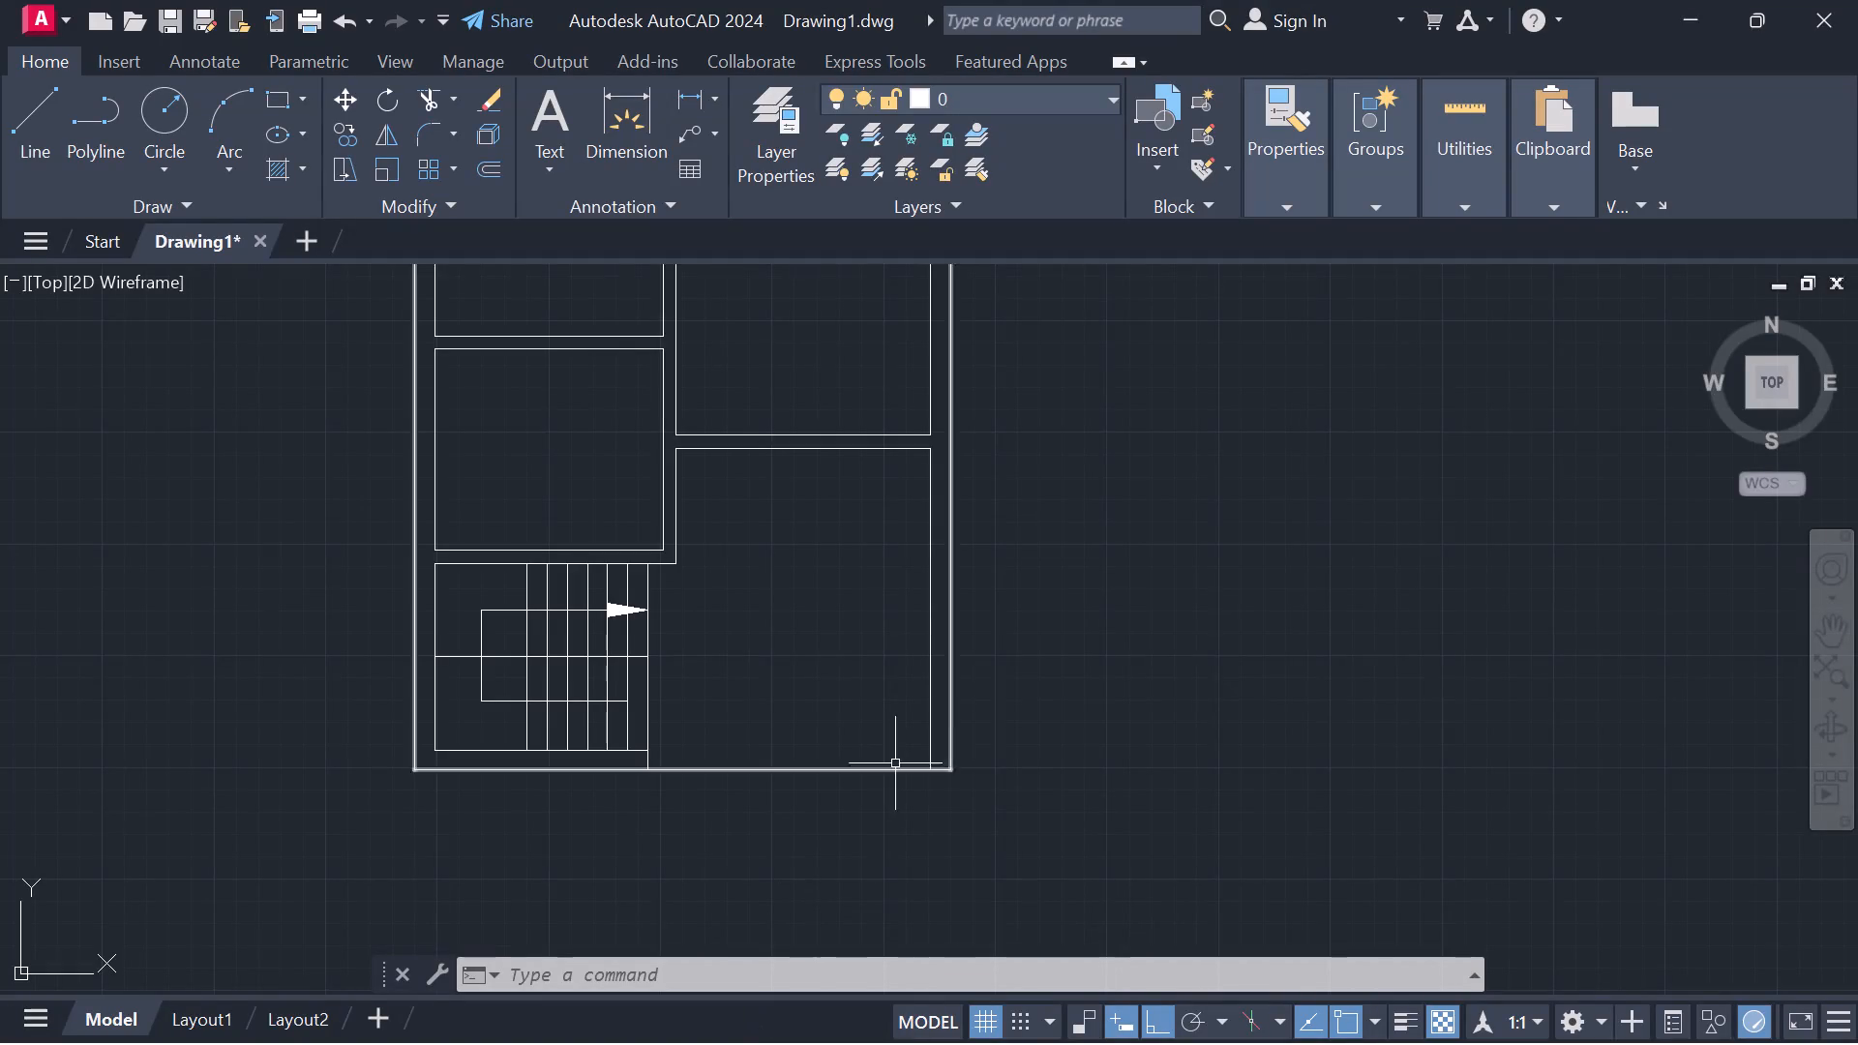
# Examine the whole floor plan, from the two top rooms down to the staircase and the front opening.
pyautogui.scroll(-1, 1236, 619)
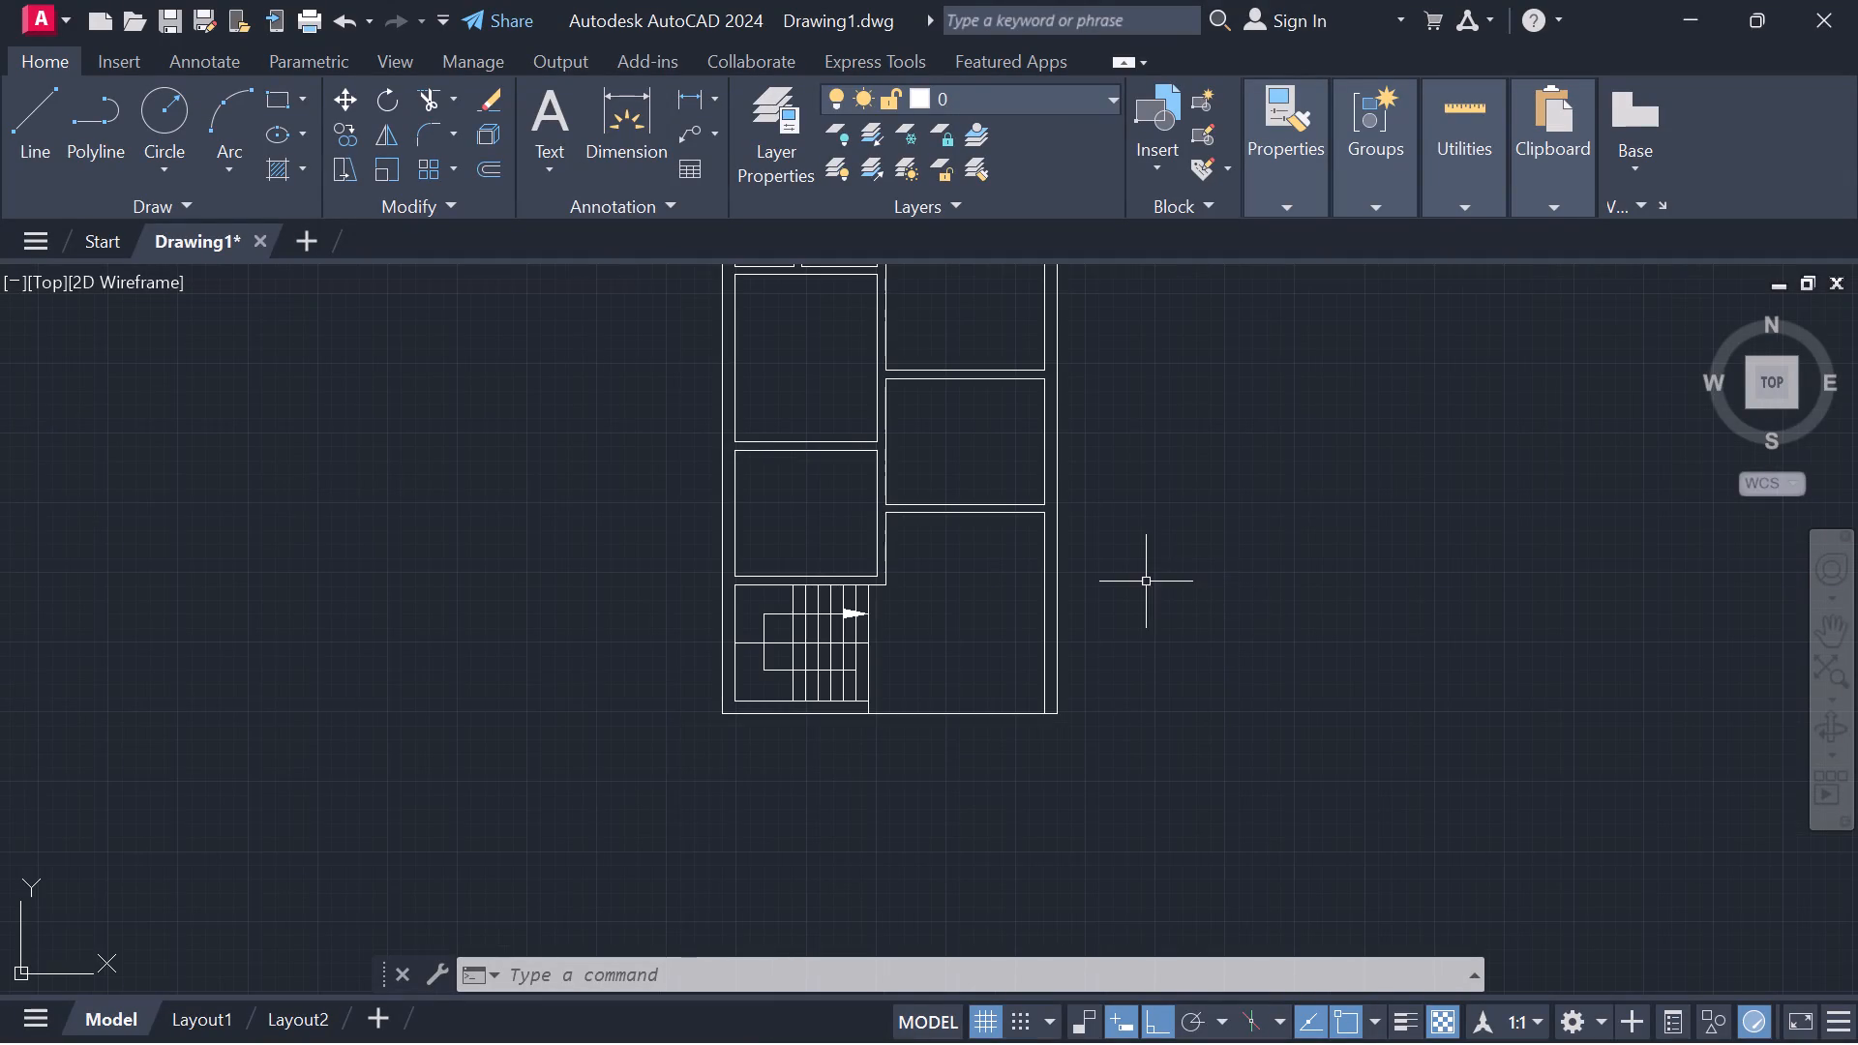
pyautogui.moveTo(1146, 582); pyautogui.dragTo(1137, 630, button='middle')
pyautogui.scroll(-1, 1137, 630)
pyautogui.moveTo(1135, 609); pyautogui.dragTo(959, 757, button='middle')
pyautogui.moveTo(992, 727); pyautogui.dragTo(1125, 733, button='middle')
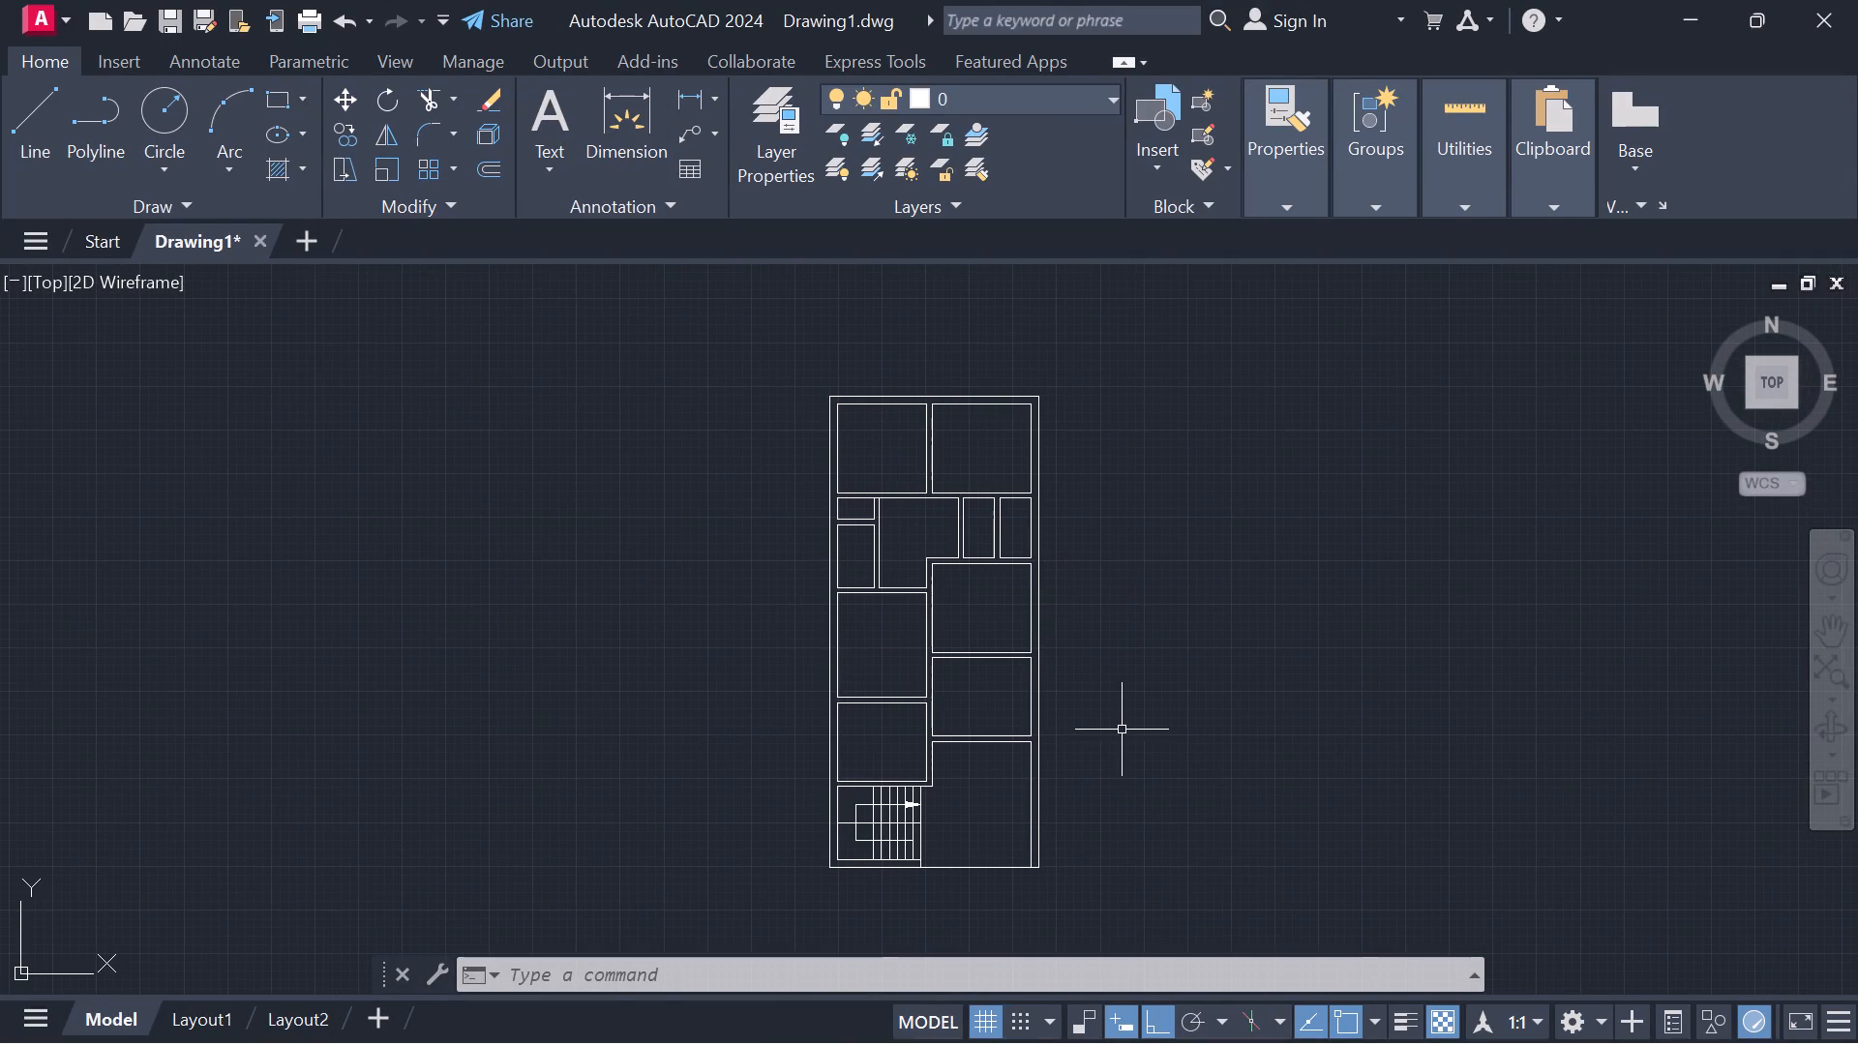
pyautogui.scroll(1, 1120, 728)
pyautogui.scroll(-1, 1115, 721)
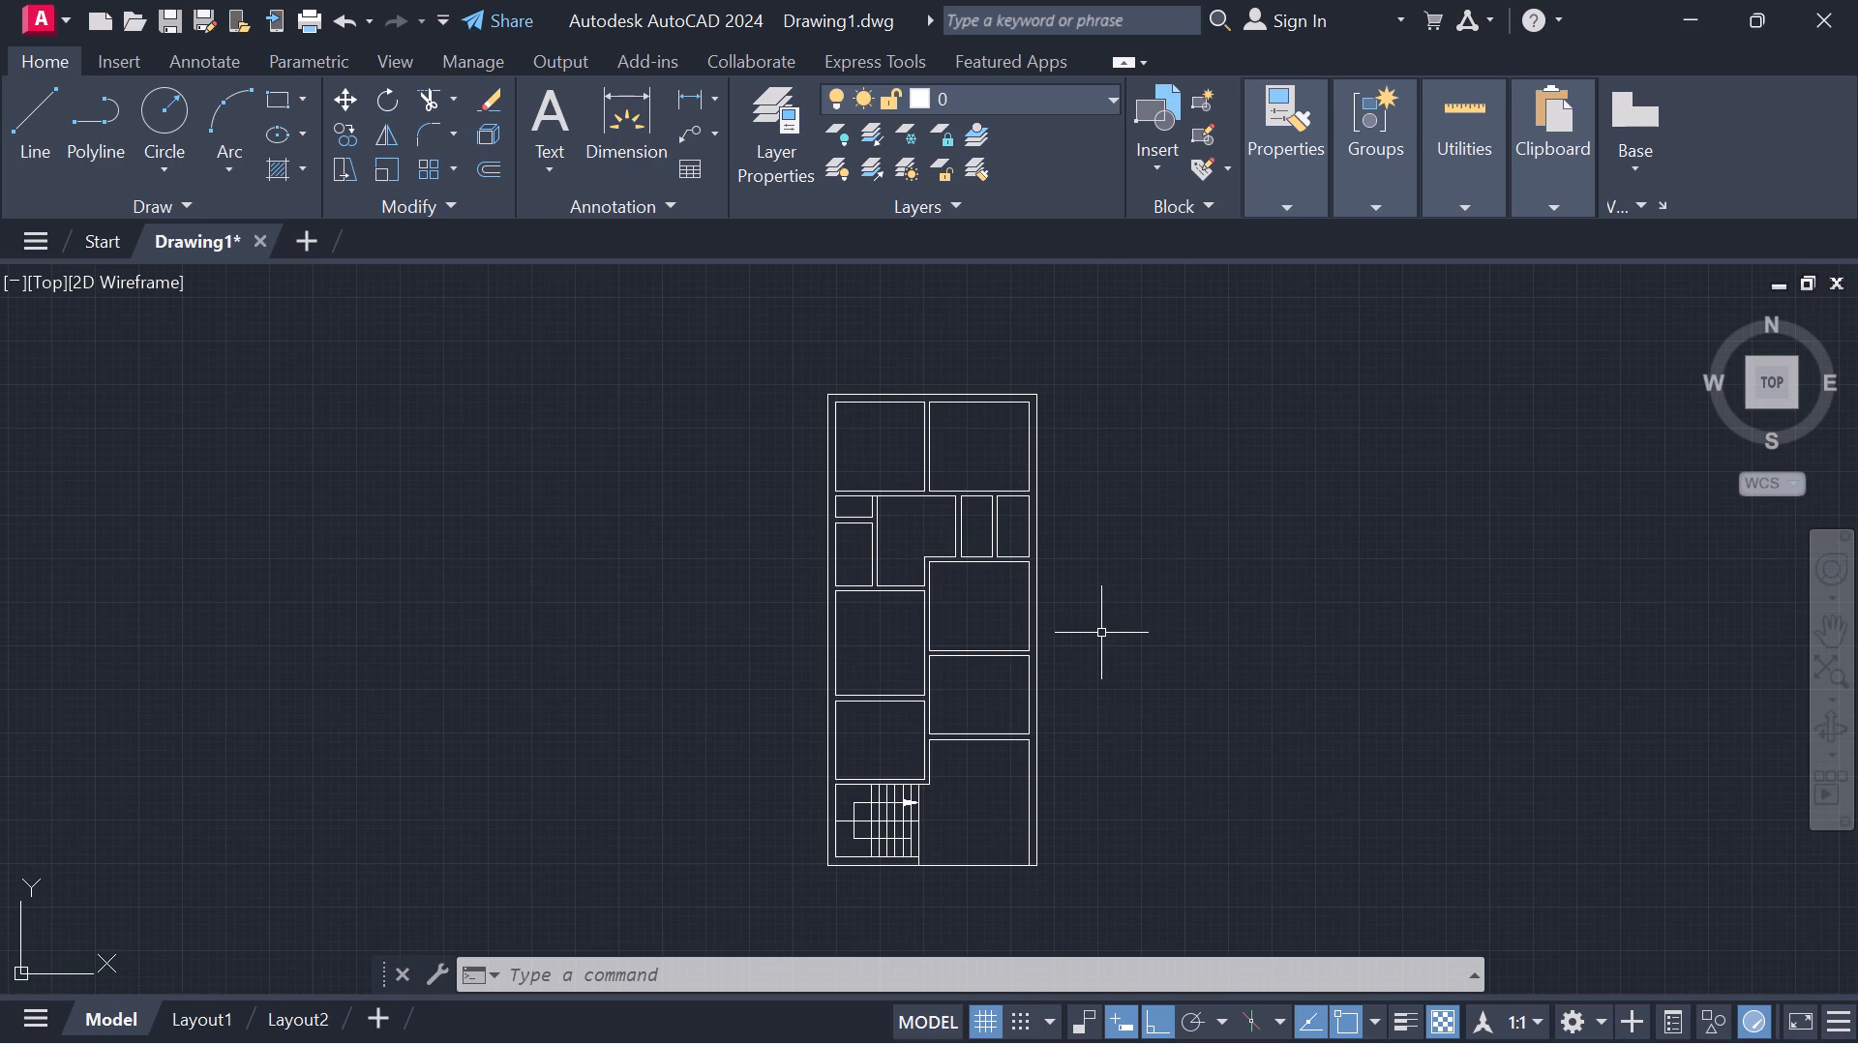
pyautogui.scroll(1, 1101, 633)
pyautogui.scroll(-1, 1101, 633)
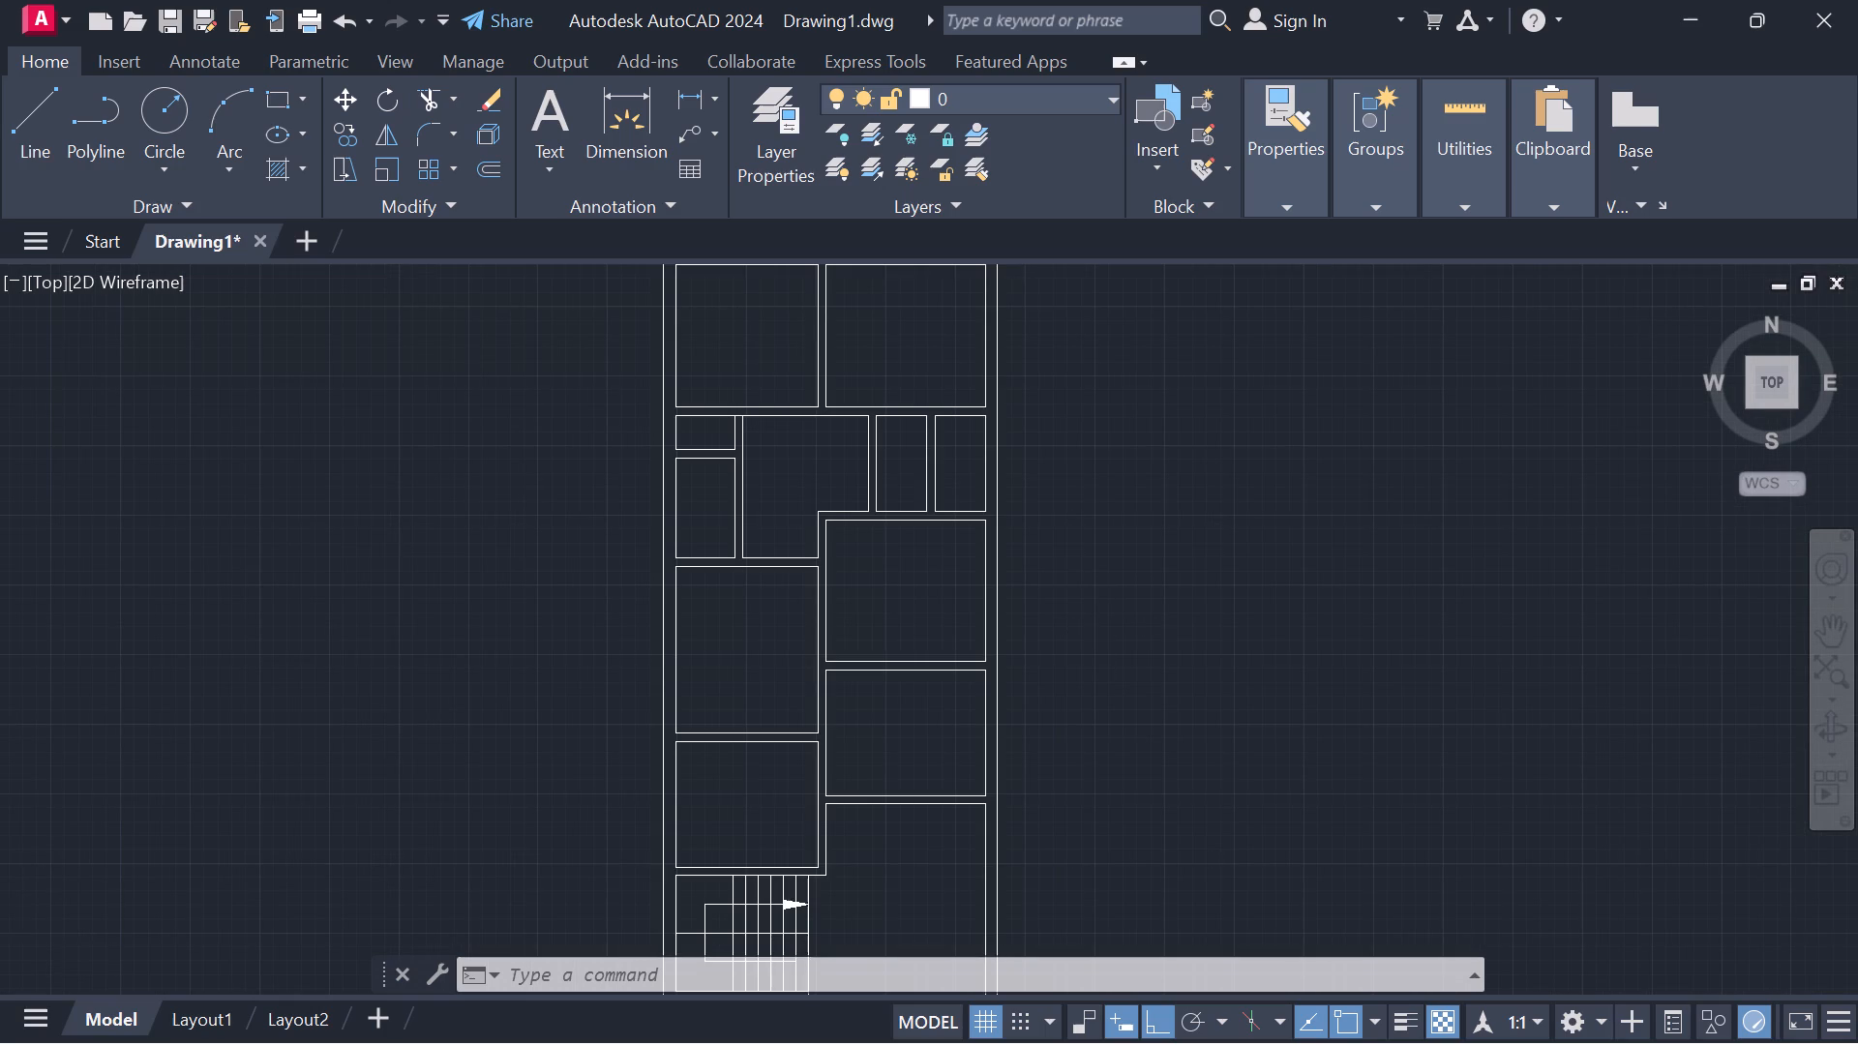
pyautogui.moveTo(1052, 548); pyautogui.dragTo(1110, 518, button='middle')
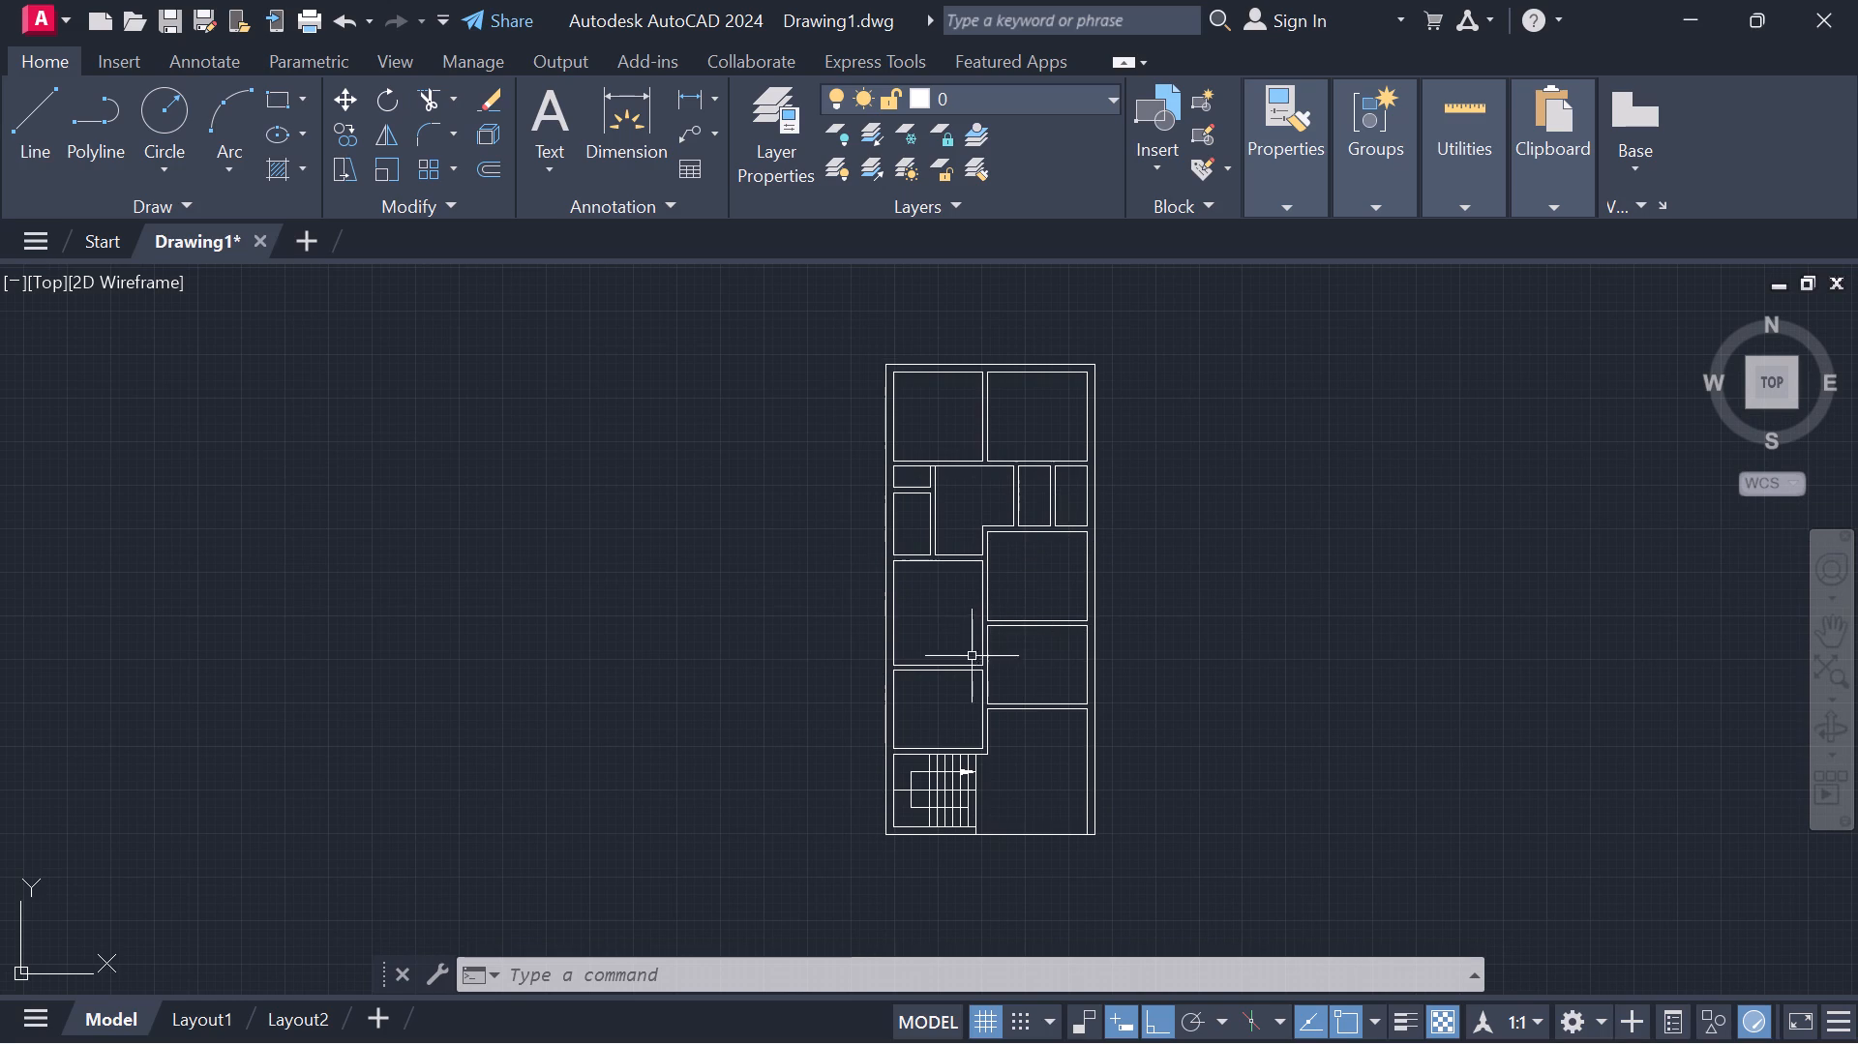
pyautogui.moveTo(962, 662); pyautogui.dragTo(963, 651, button='middle')
pyautogui.moveTo(962, 662); pyautogui.dragTo(963, 651, button='right')
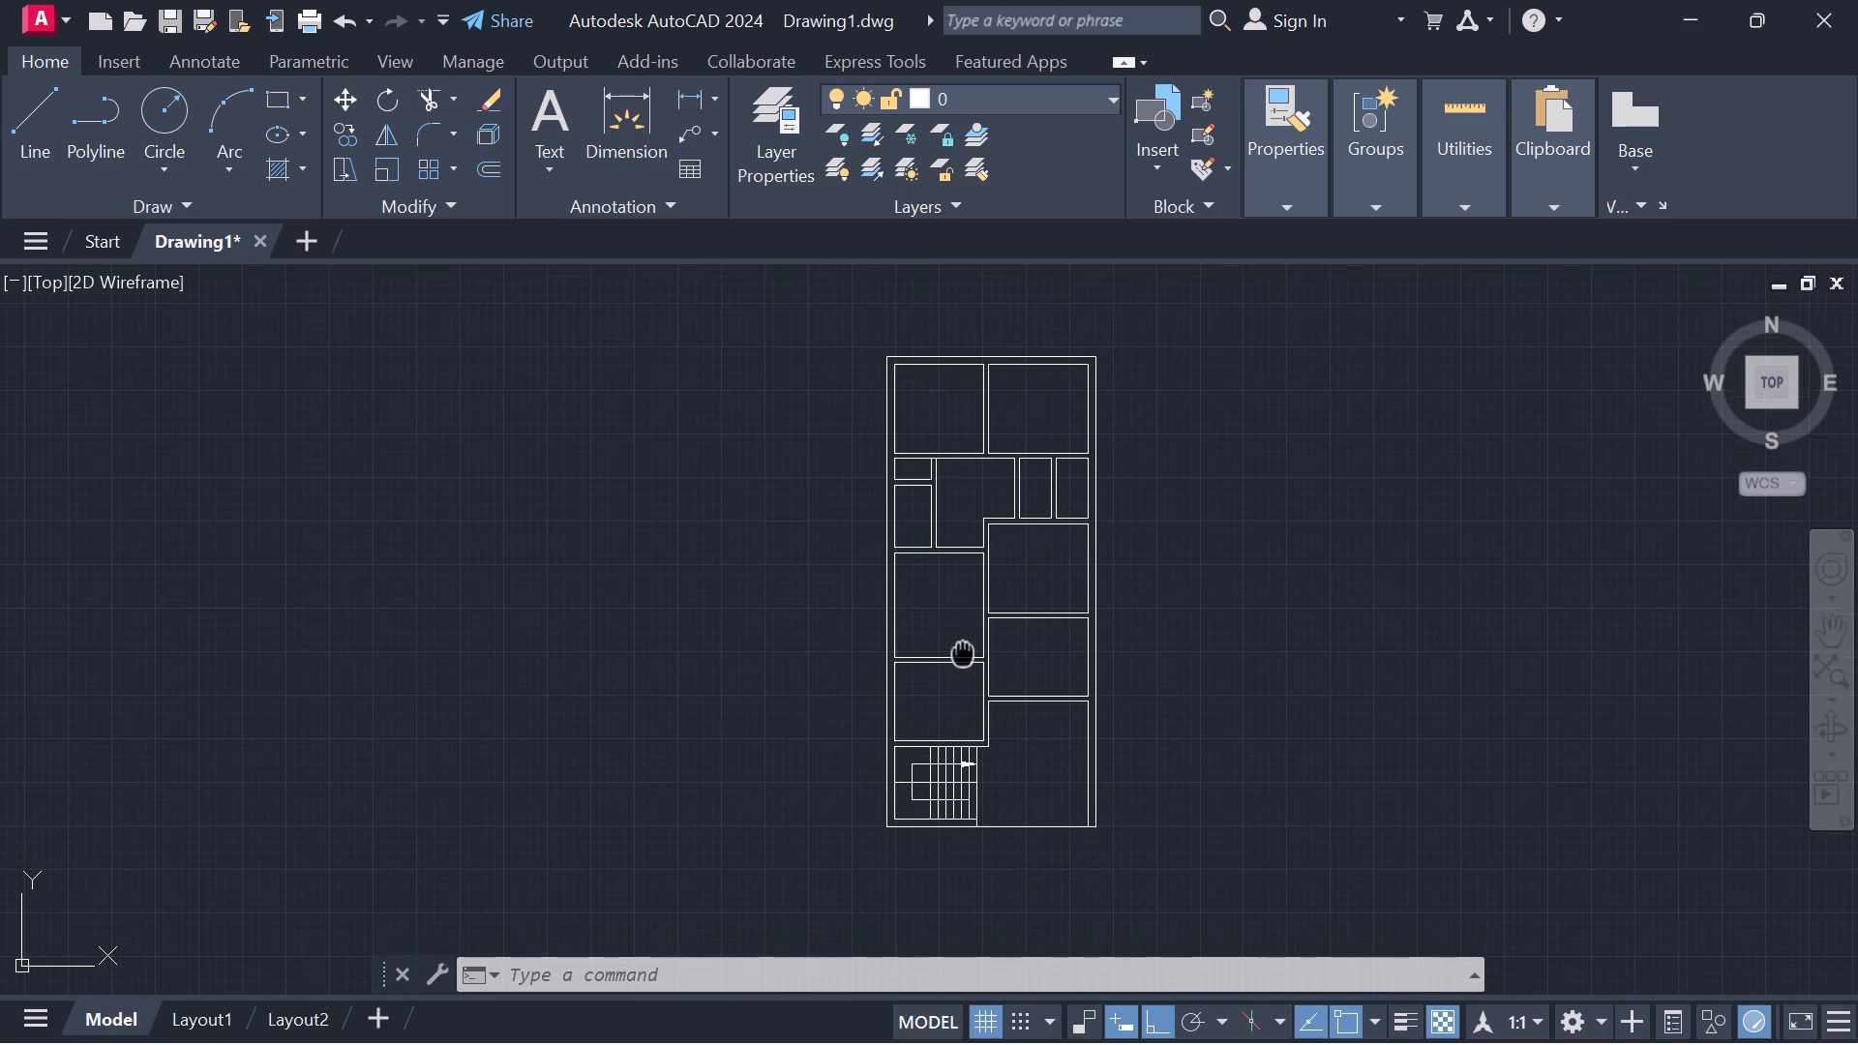
pyautogui.moveTo(963, 651); pyautogui.dragTo(960, 637, button='middle')
pyautogui.moveTo(963, 651); pyautogui.dragTo(959, 635, button='right')
pyautogui.scroll(1, 959, 635)
pyautogui.click(1217, 686)
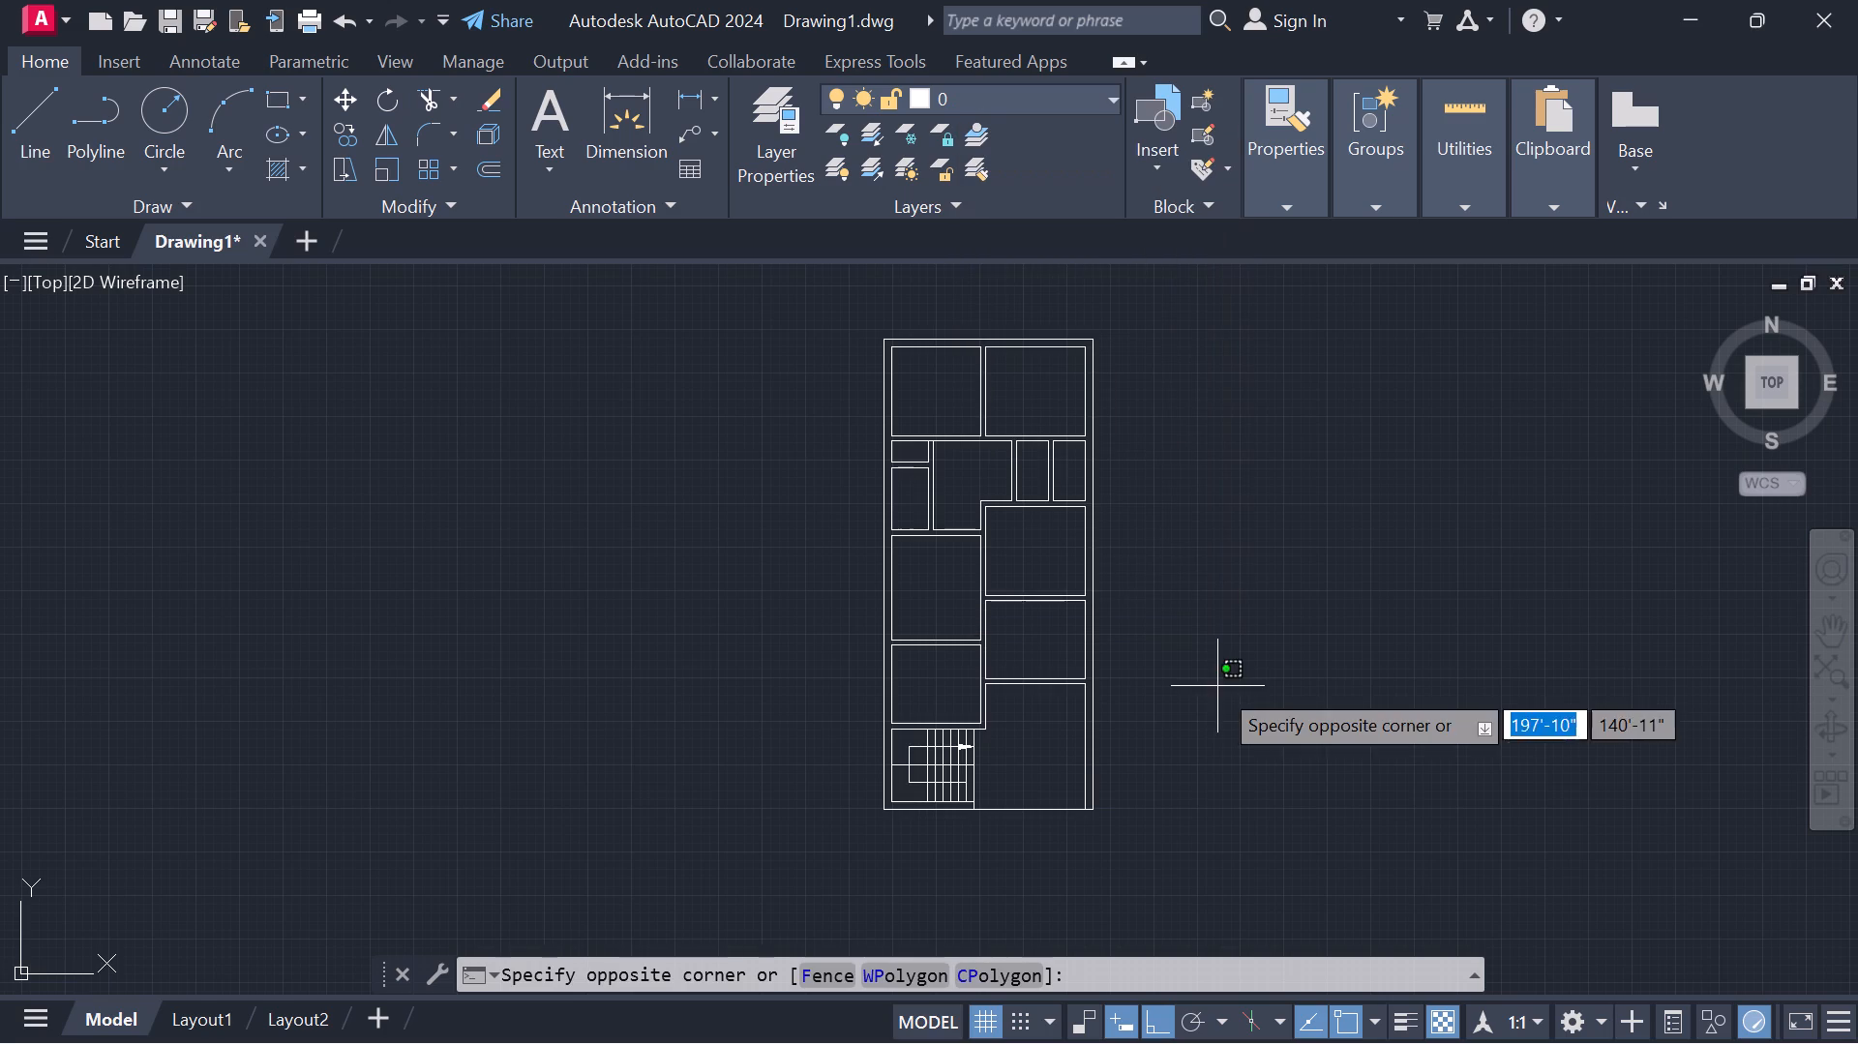
pyautogui.click(1180, 695)
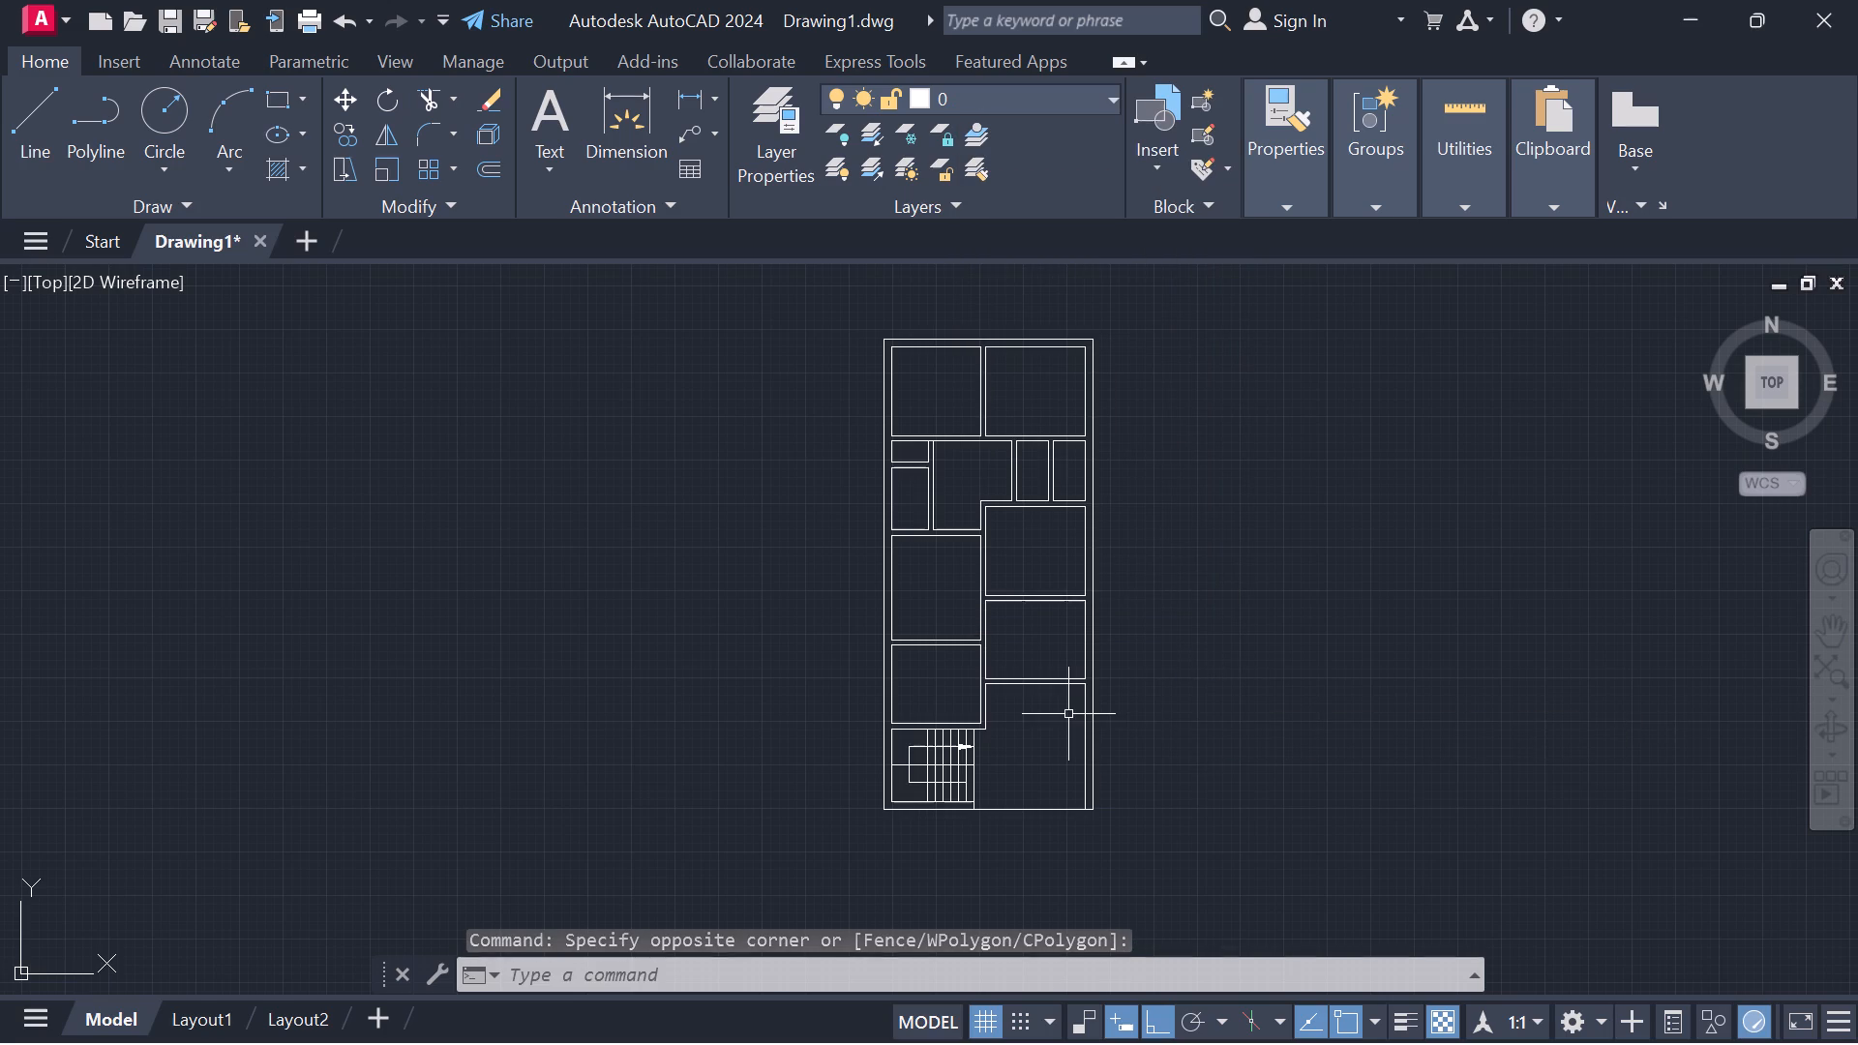
# Outline a door opening about 3' wide in the partition above the bottom-right room, from its staircase-side end, with a 6" closing line on each side.
pyautogui.scroll(2, 1068, 714)
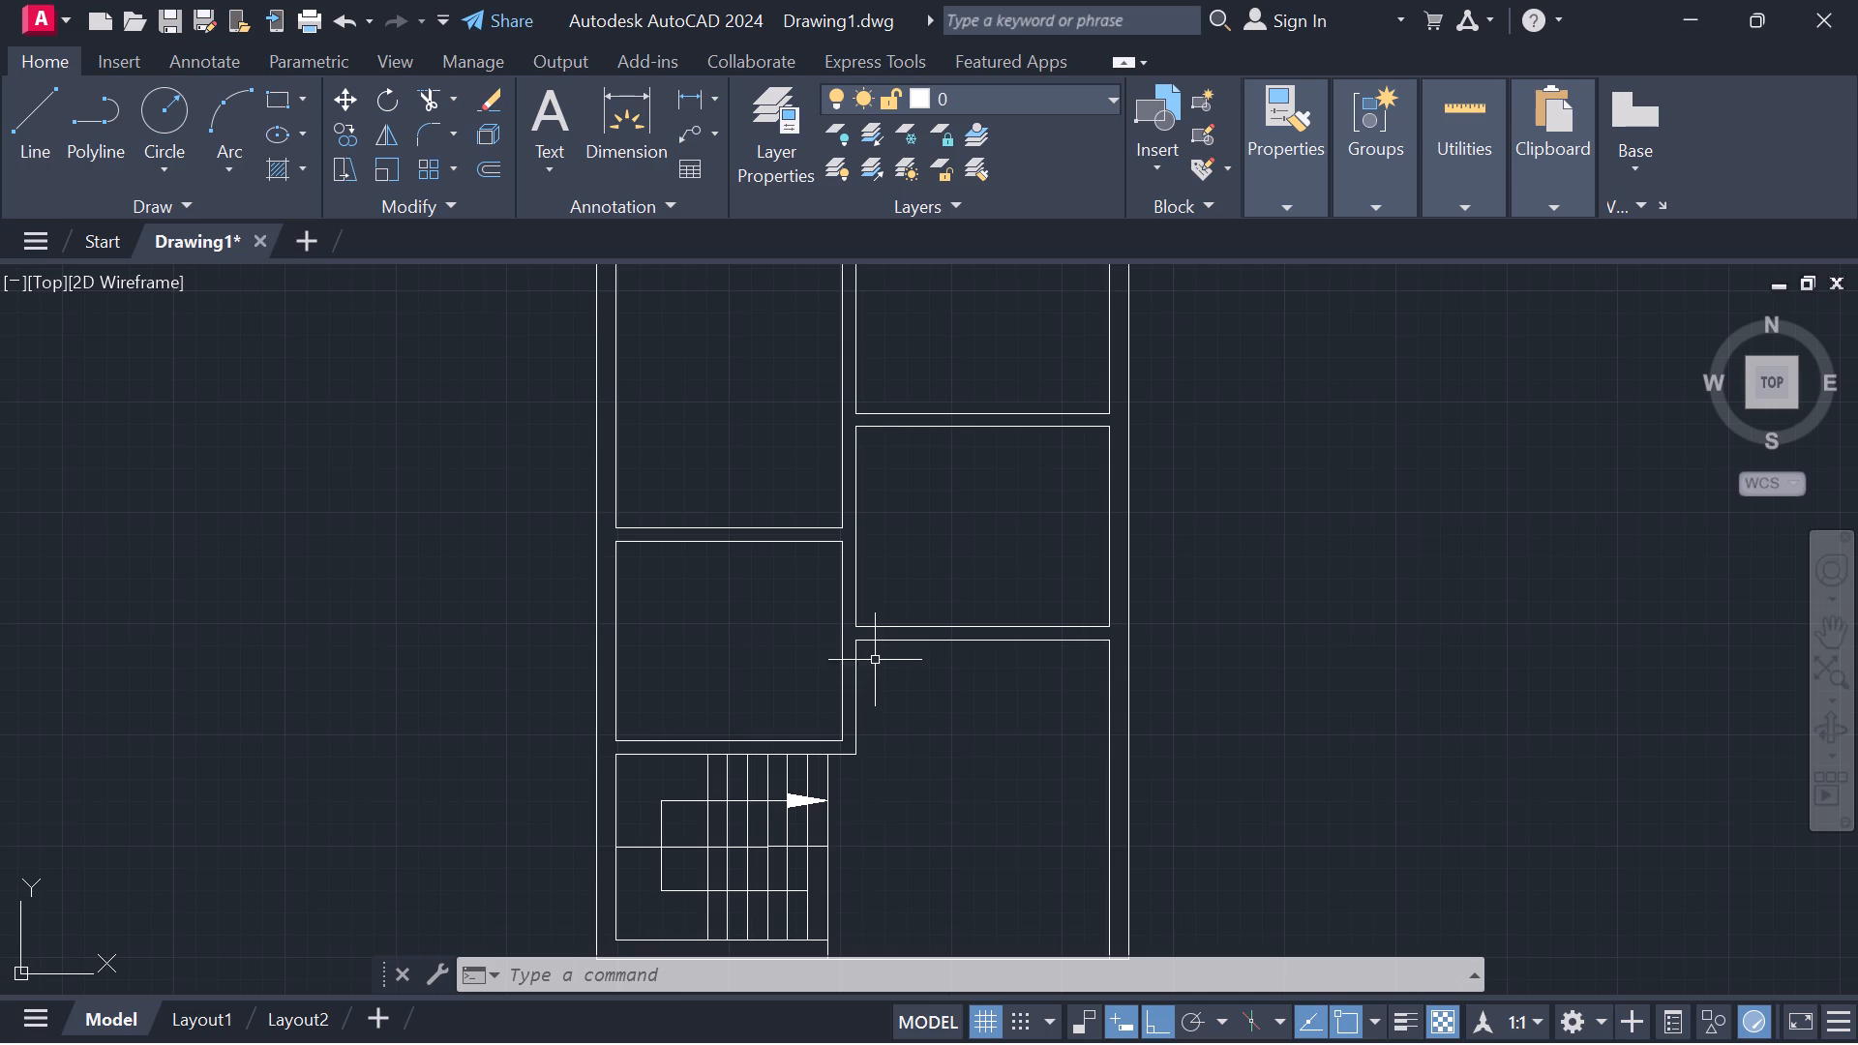
pyautogui.scroll(3, 873, 651)
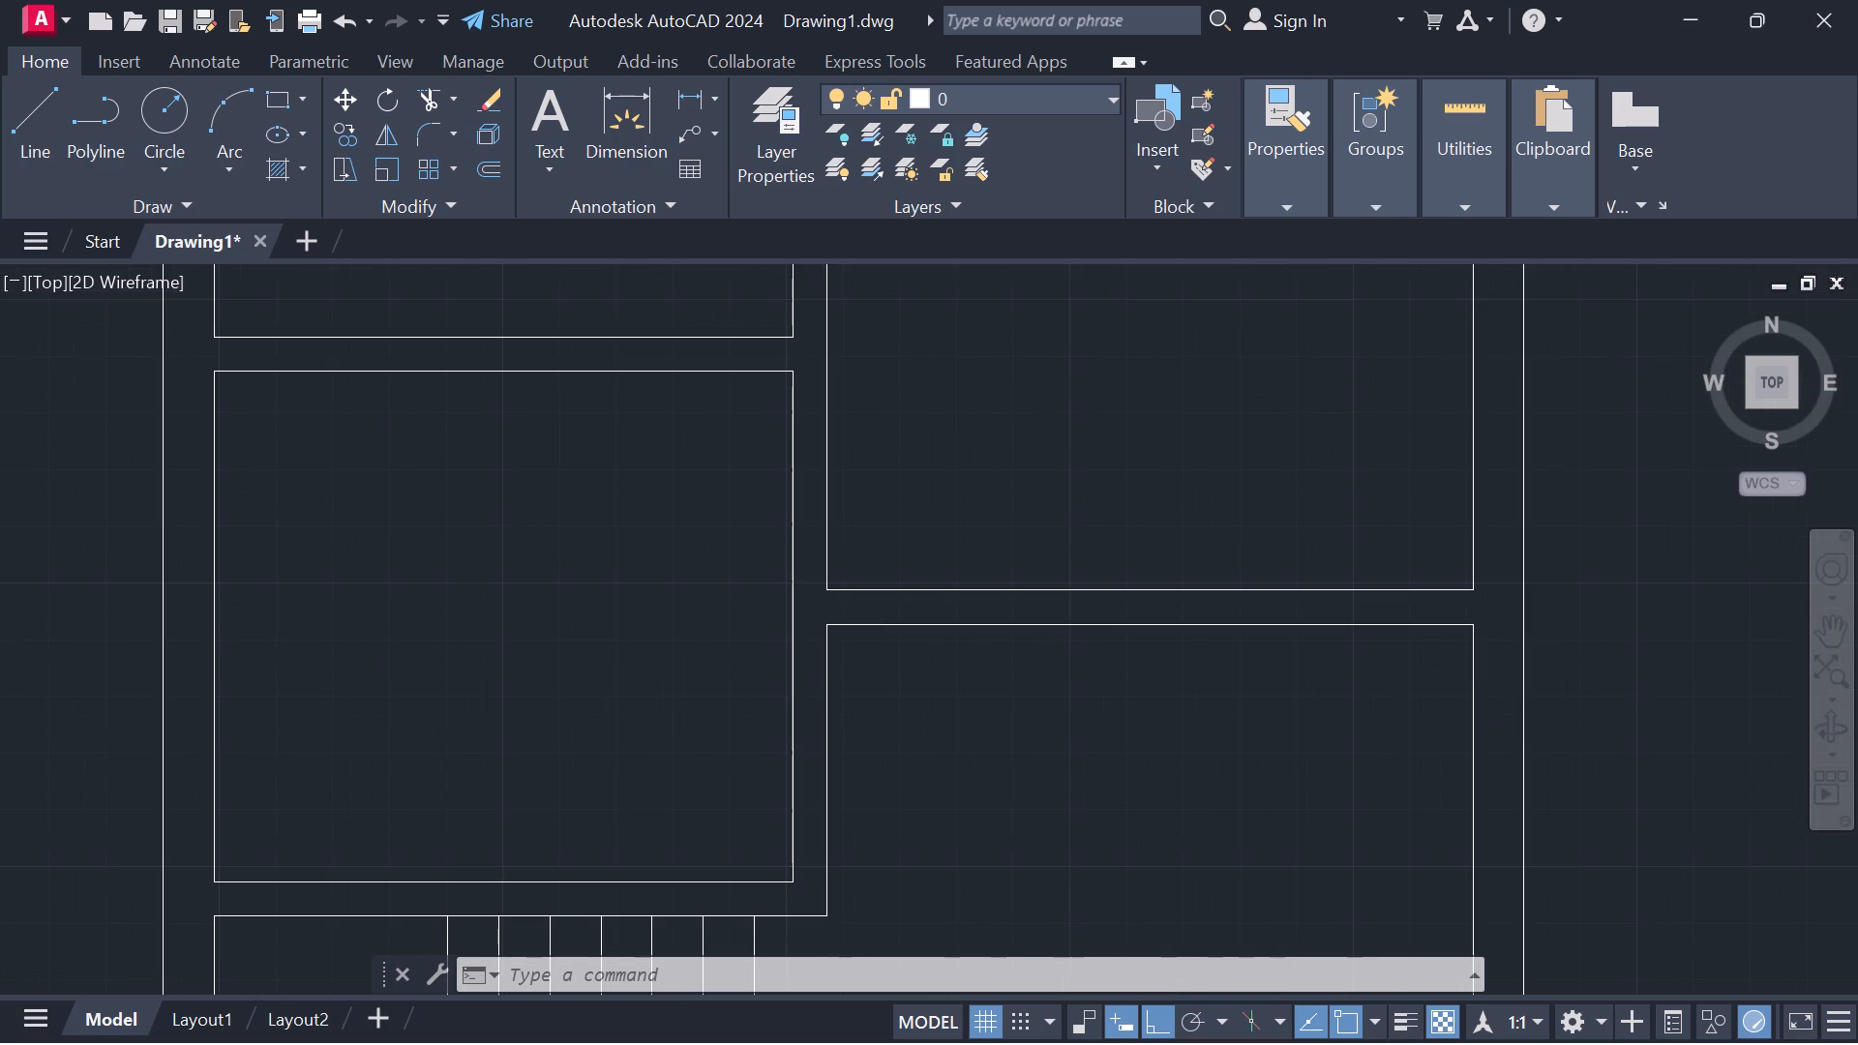
pyautogui.scroll(1, 873, 651)
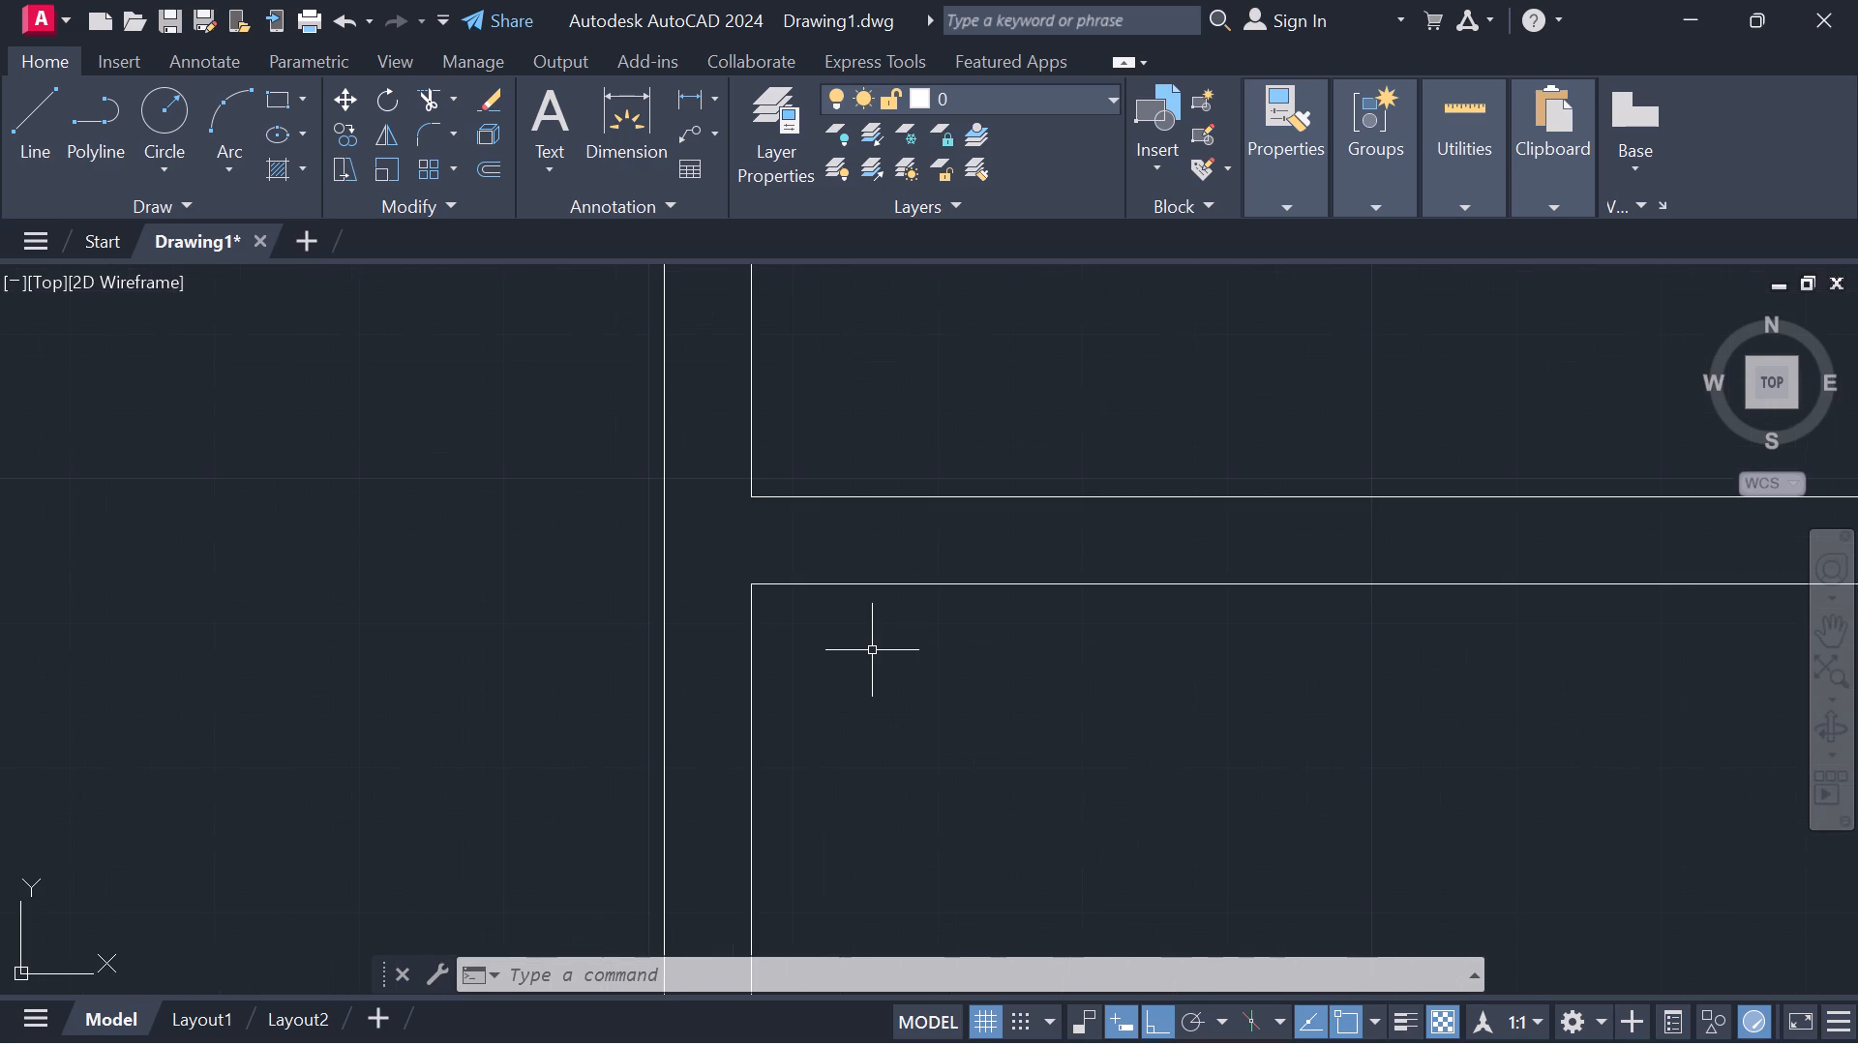
pyautogui.write('L')
pyautogui.press('space')
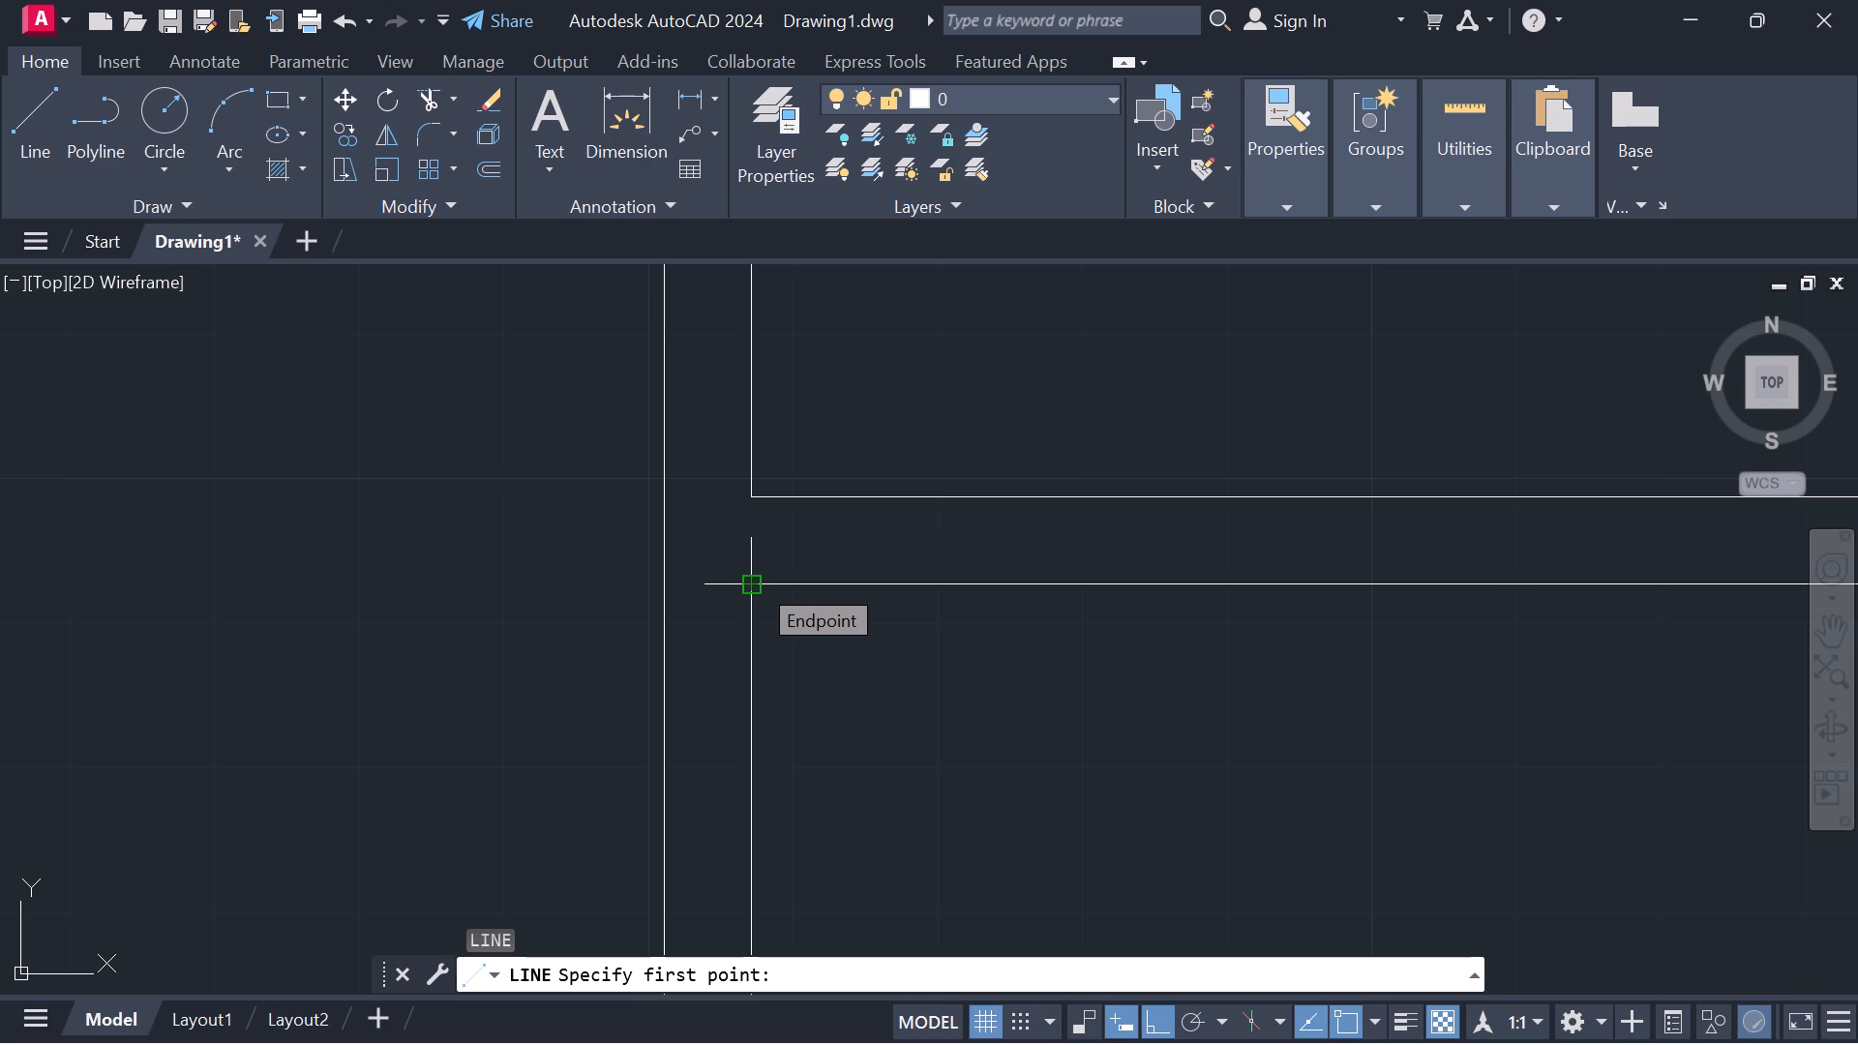
pyautogui.click(755, 582)
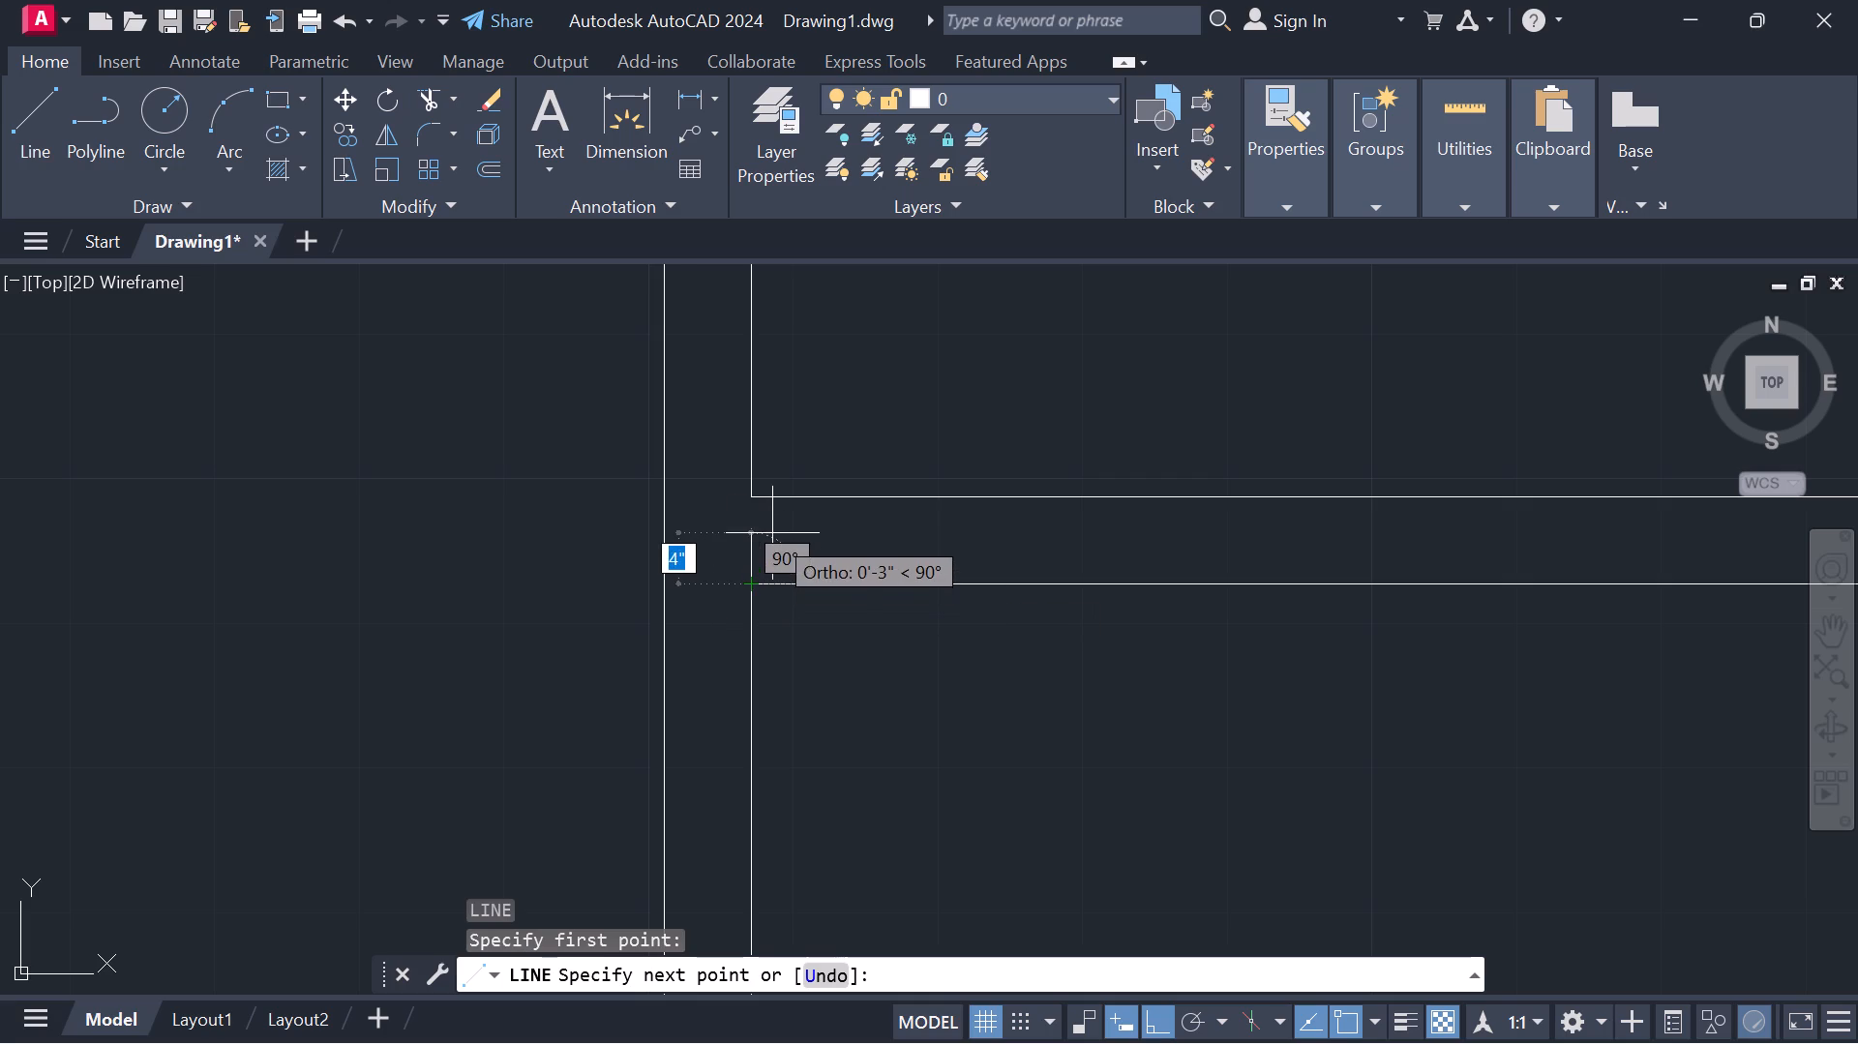
pyautogui.click(757, 503)
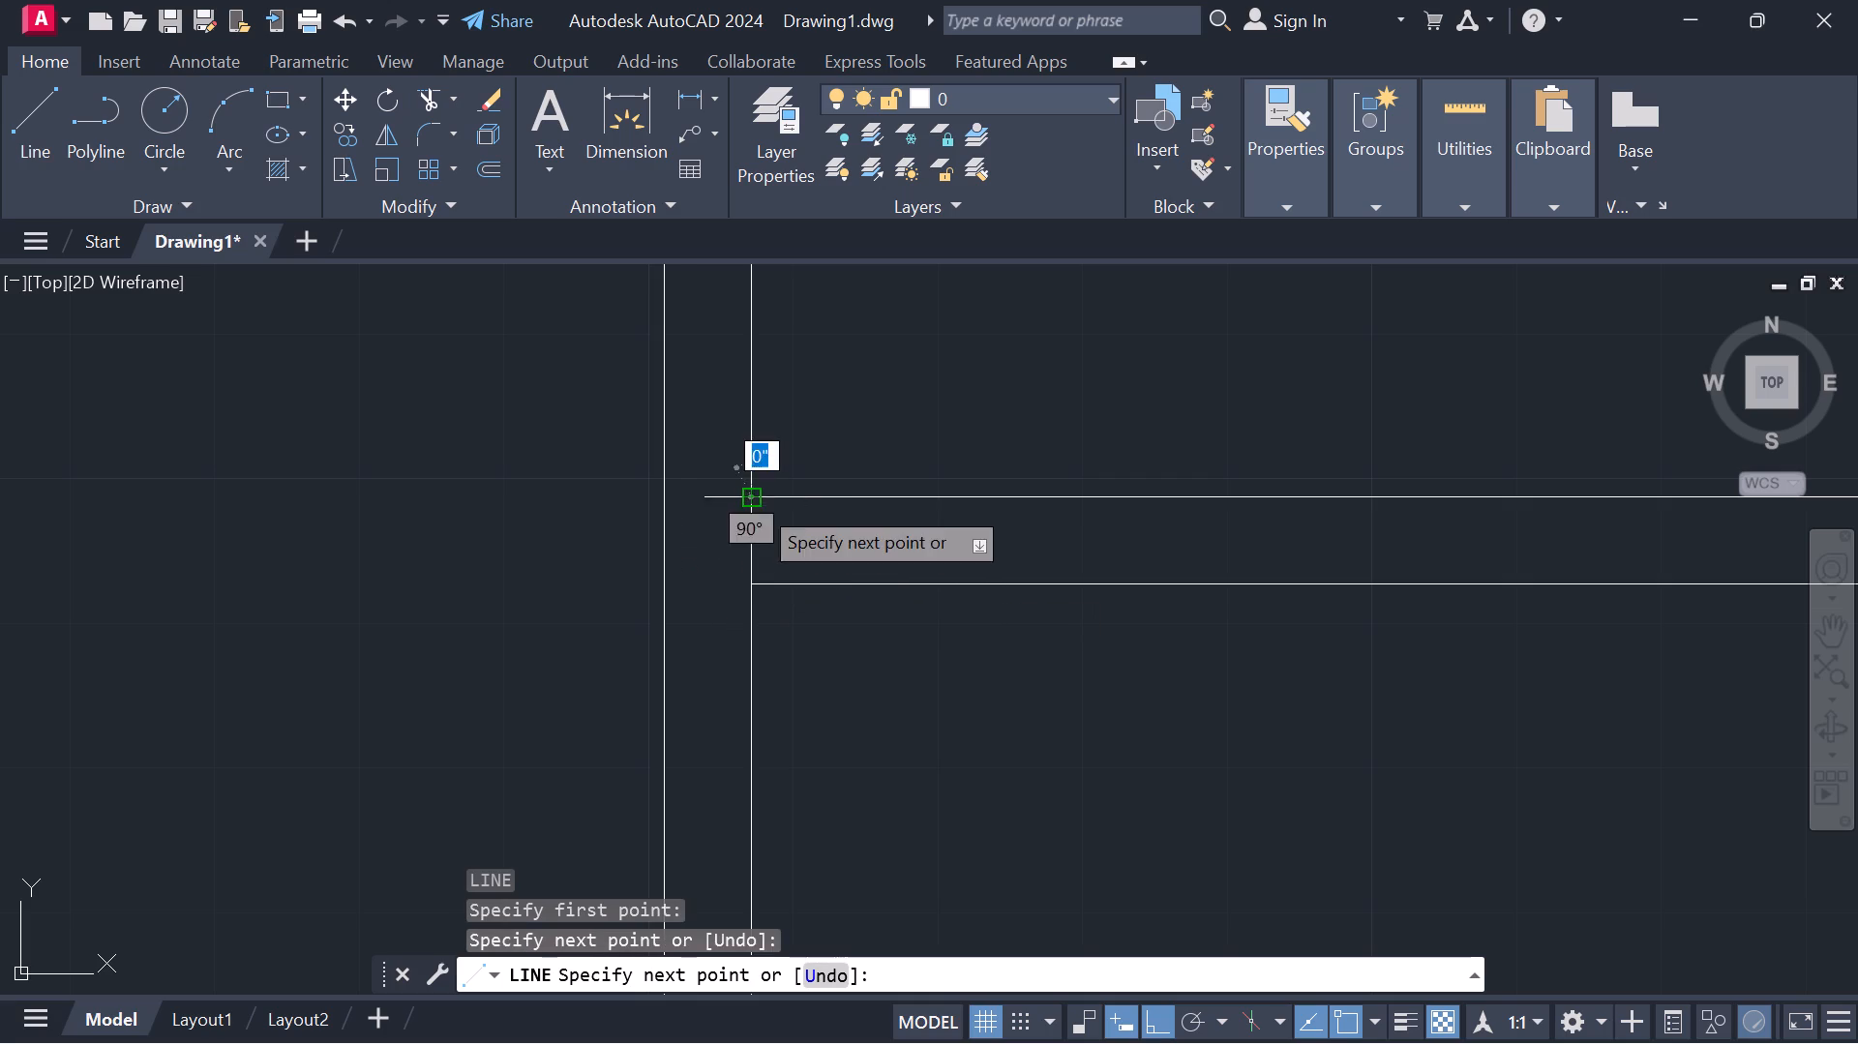
pyautogui.scroll(-2, 936, 515)
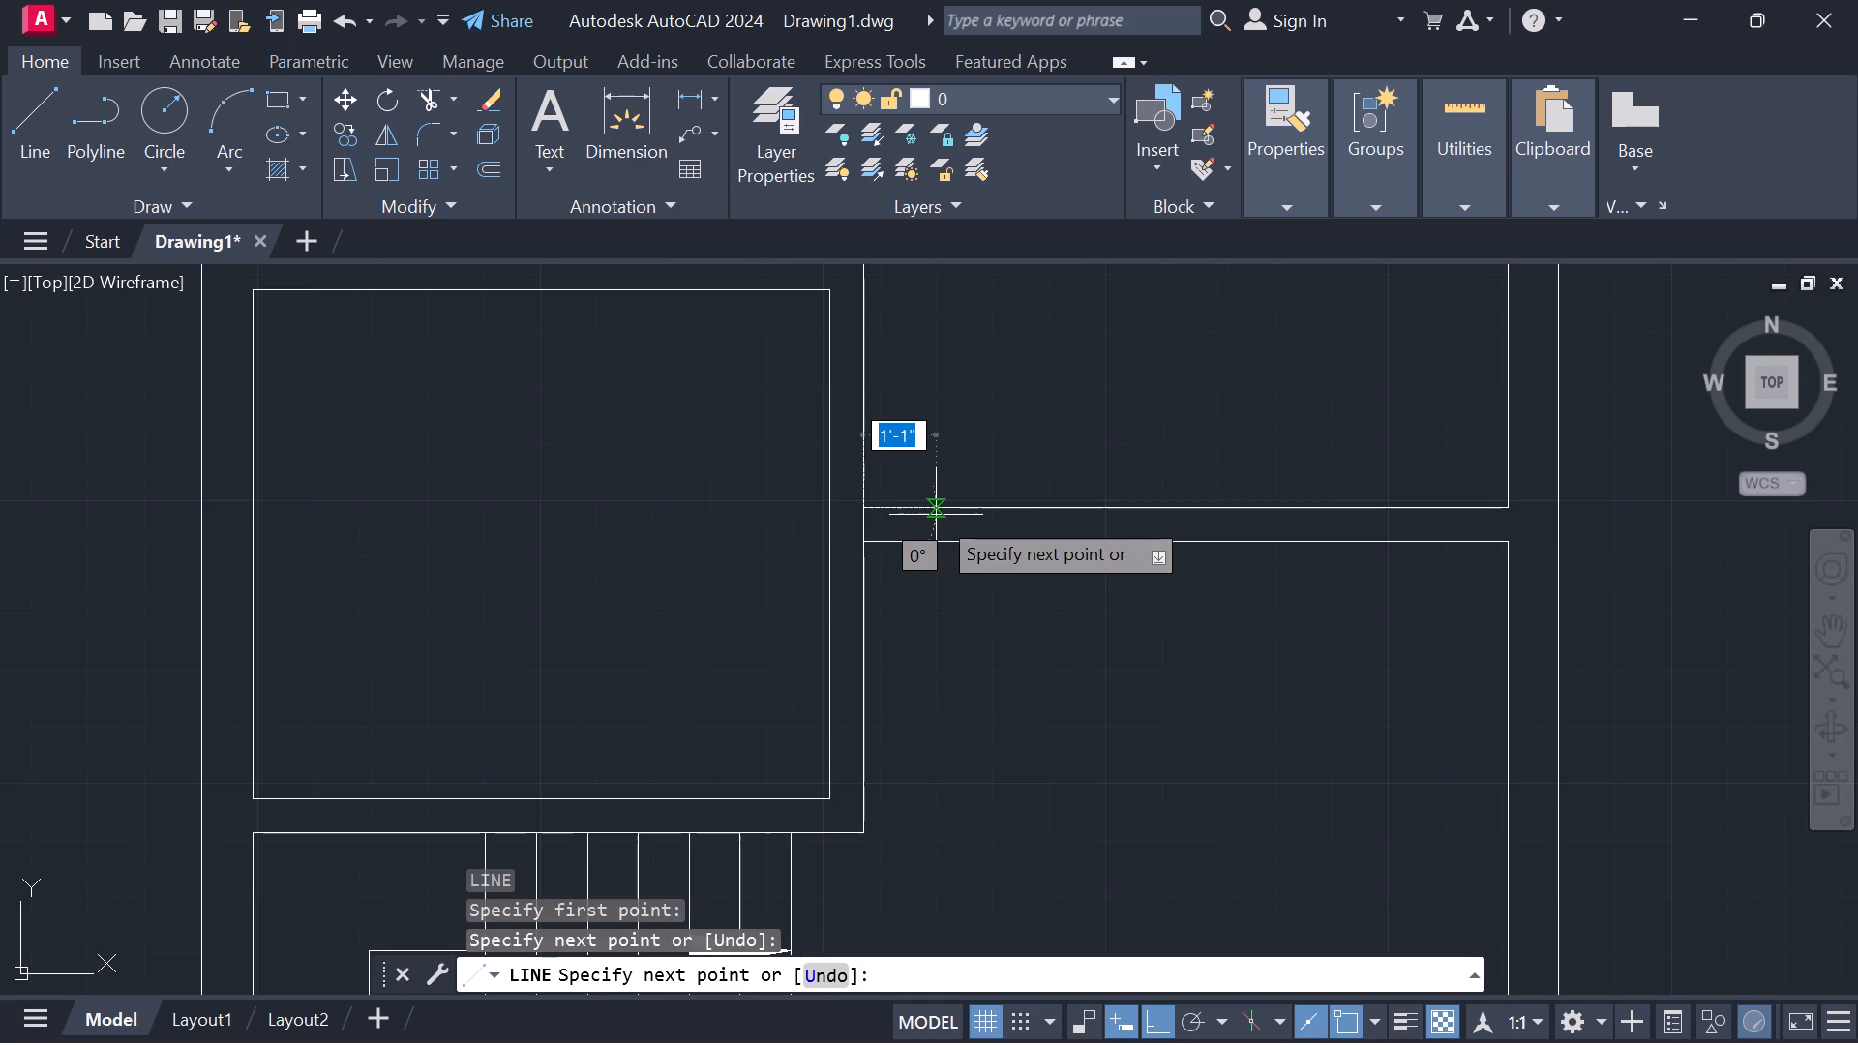
pyautogui.middleClick(936, 515)
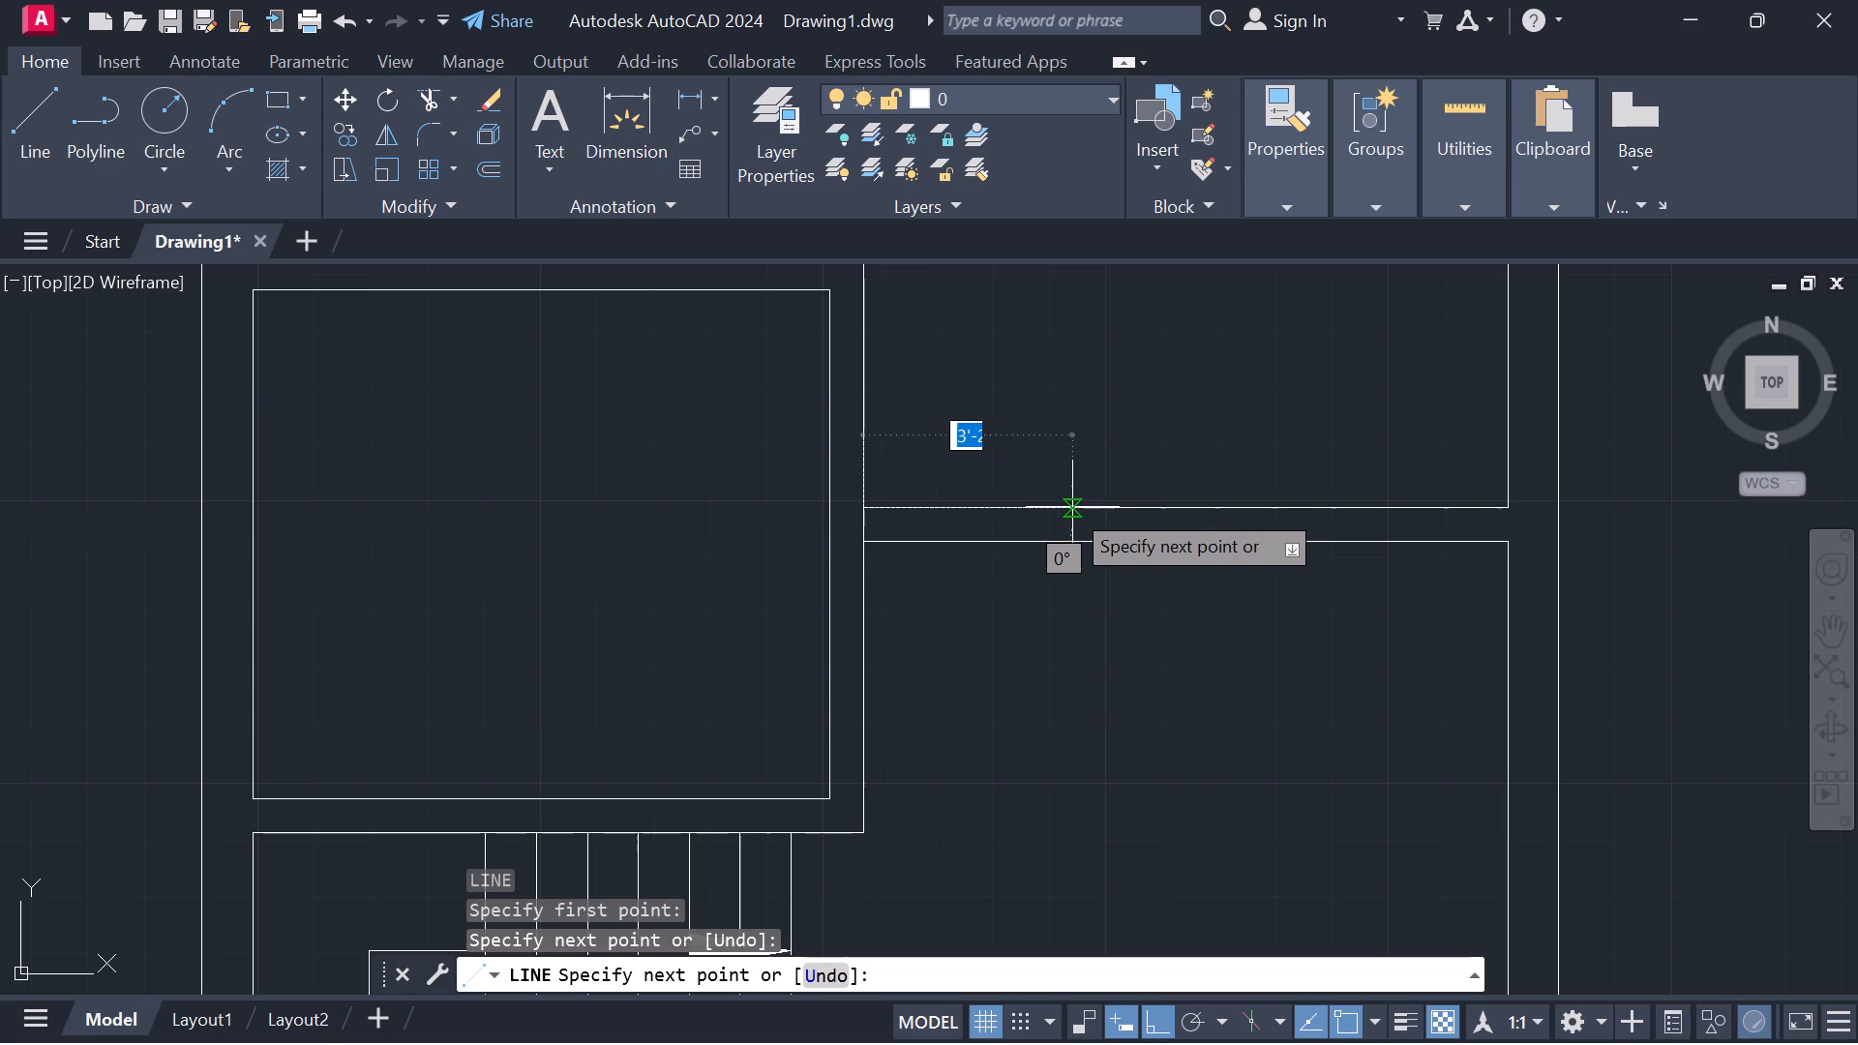
pyautogui.click(1069, 507)
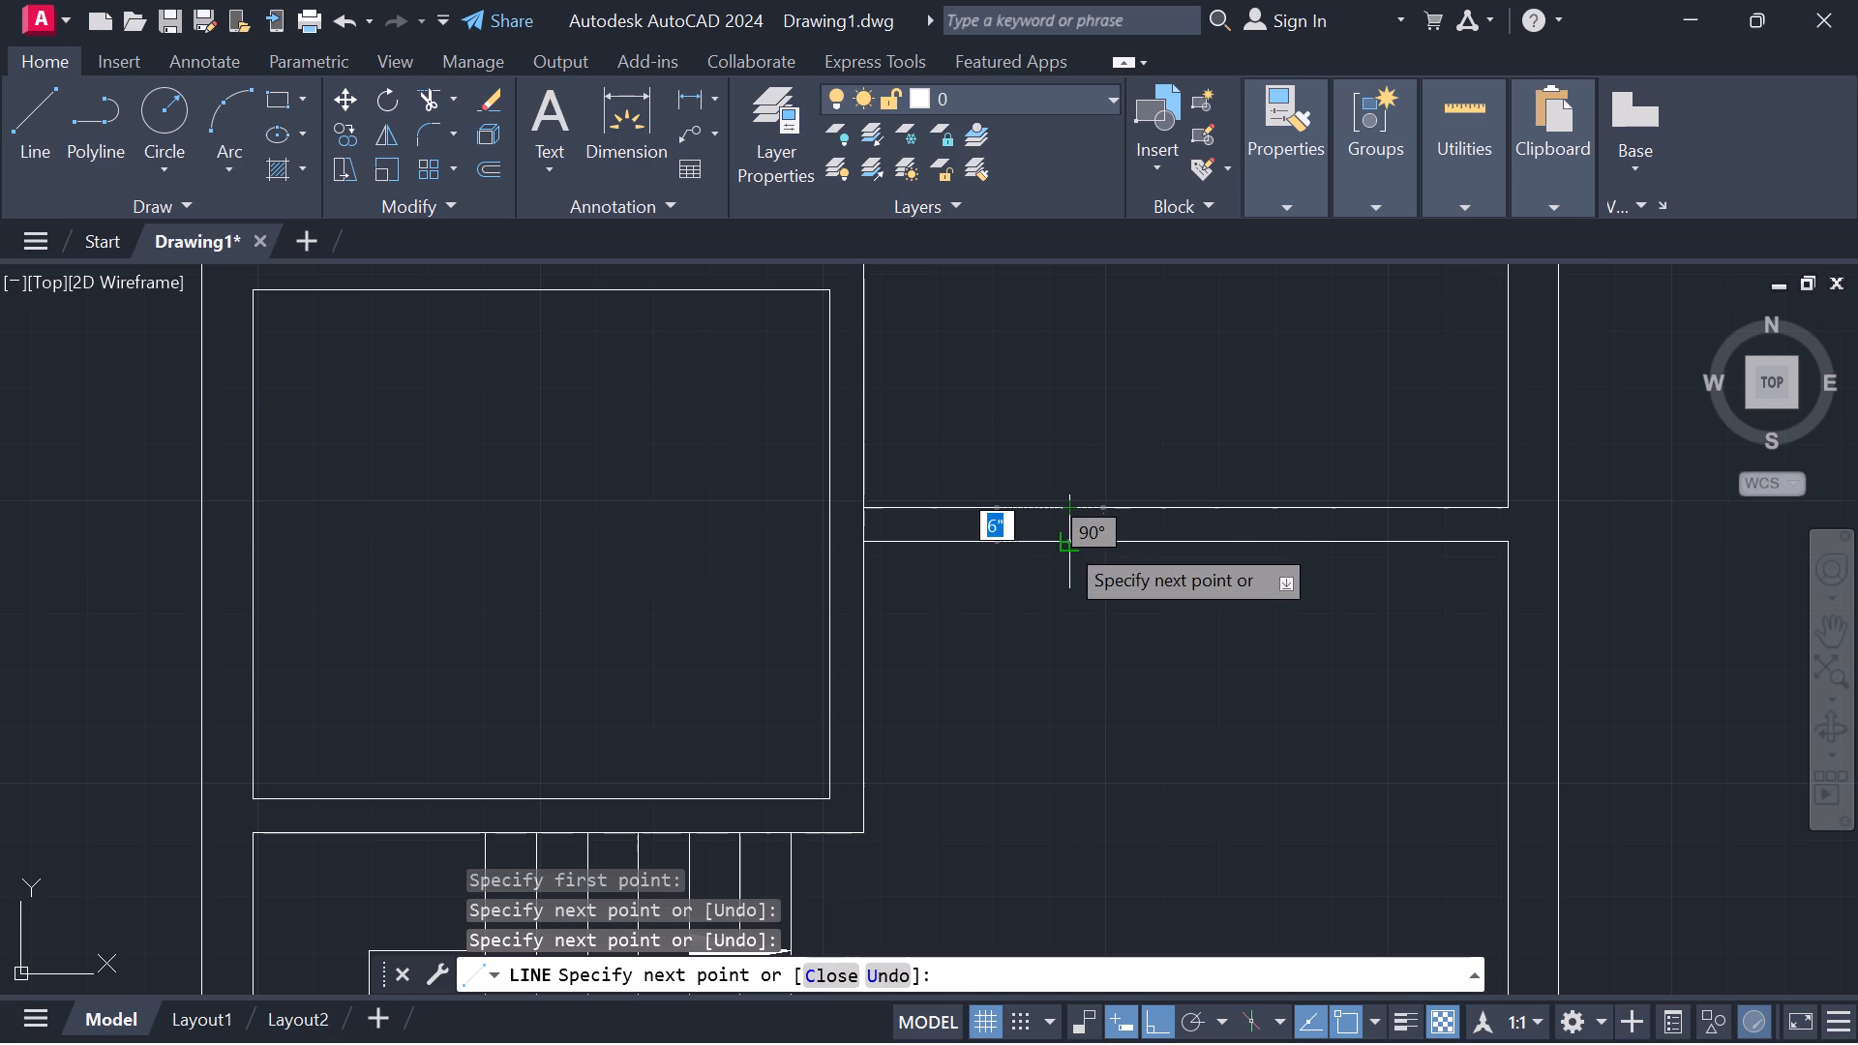
pyautogui.click(1064, 541)
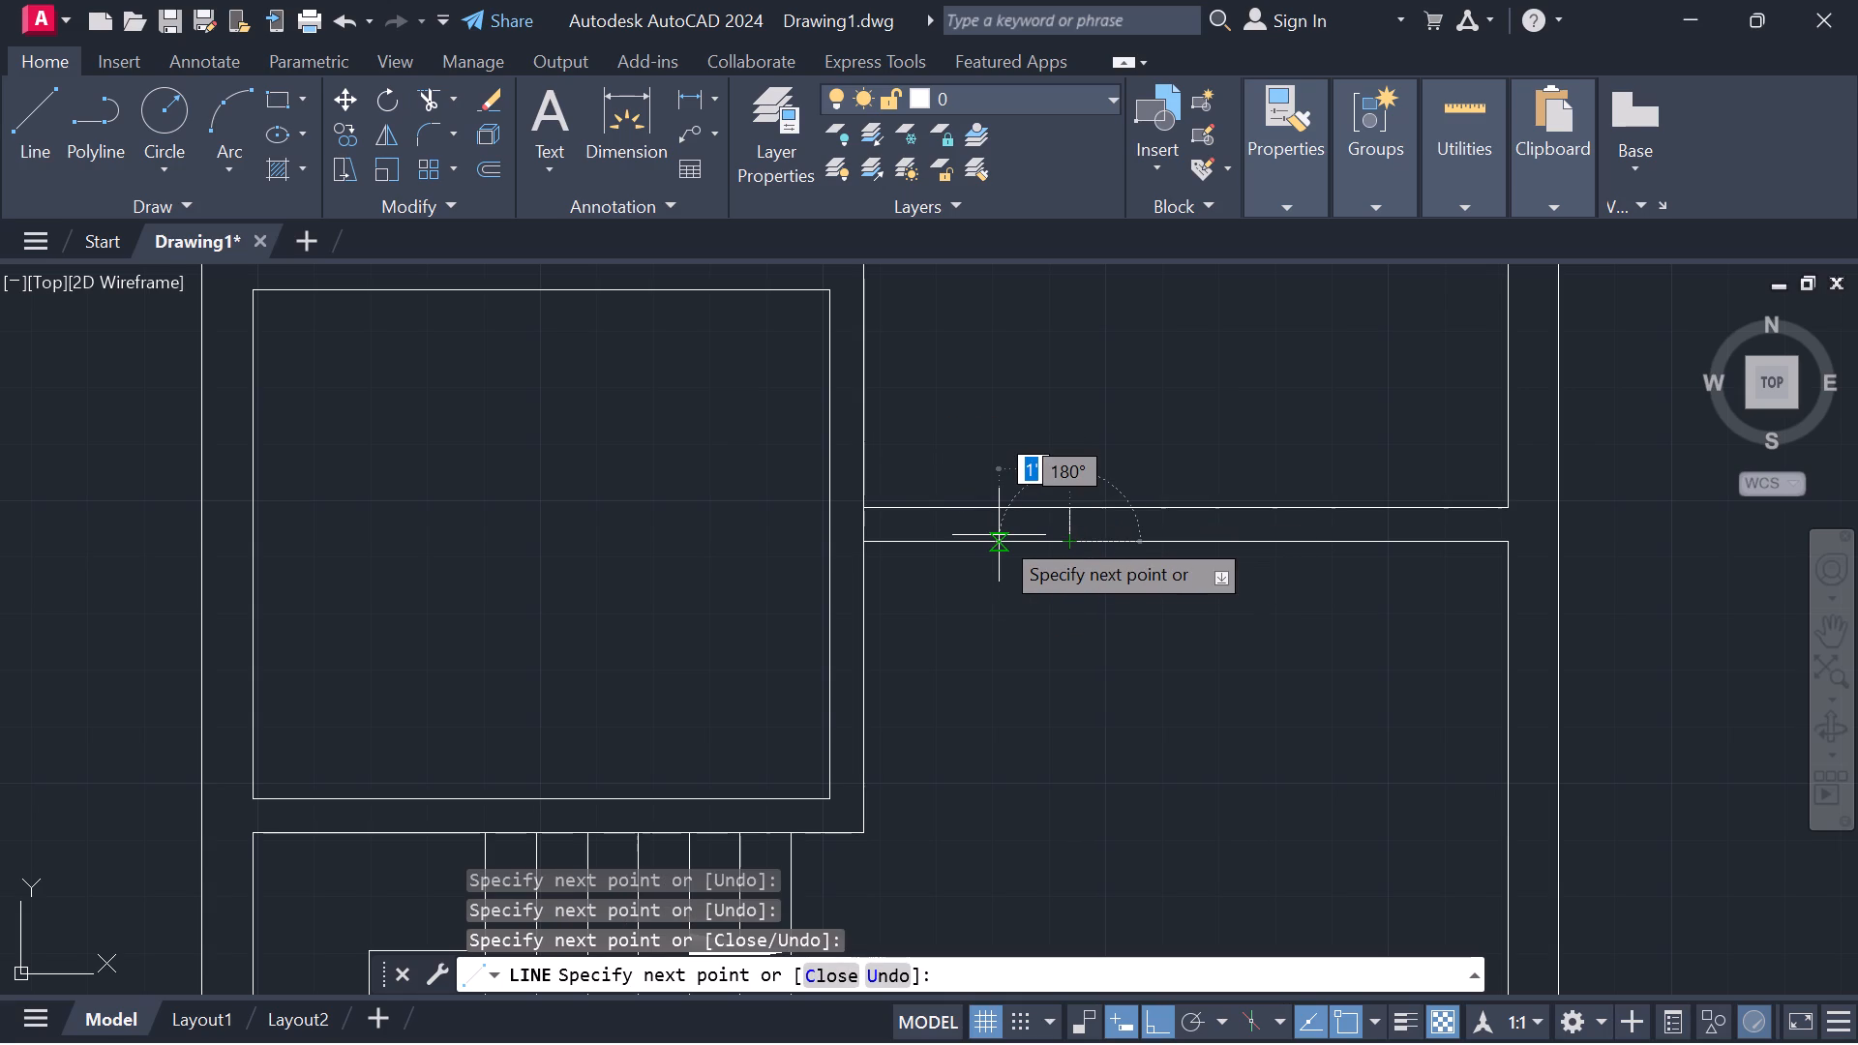
pyautogui.press('Escape')
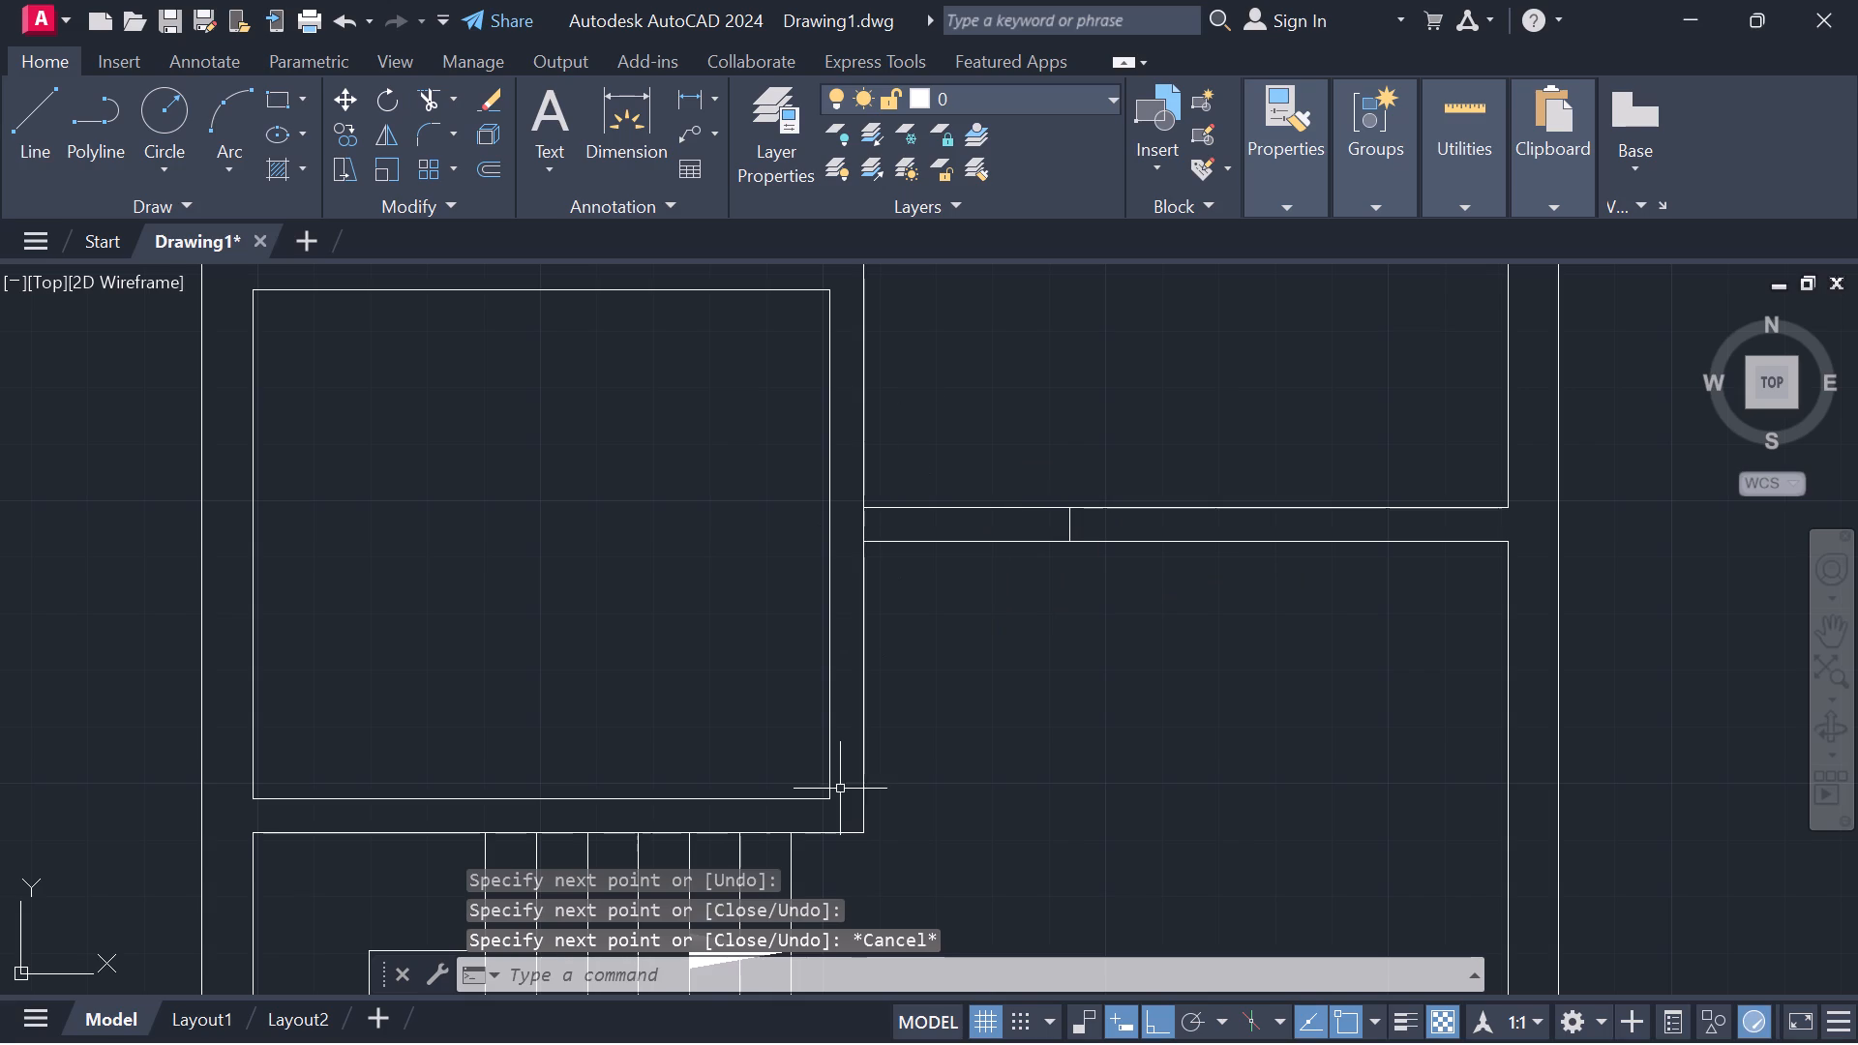
# Draw a vertical line closing the right end of the partition between the two left rooms above the staircase.
pyautogui.scroll(-1, 1010, 594)
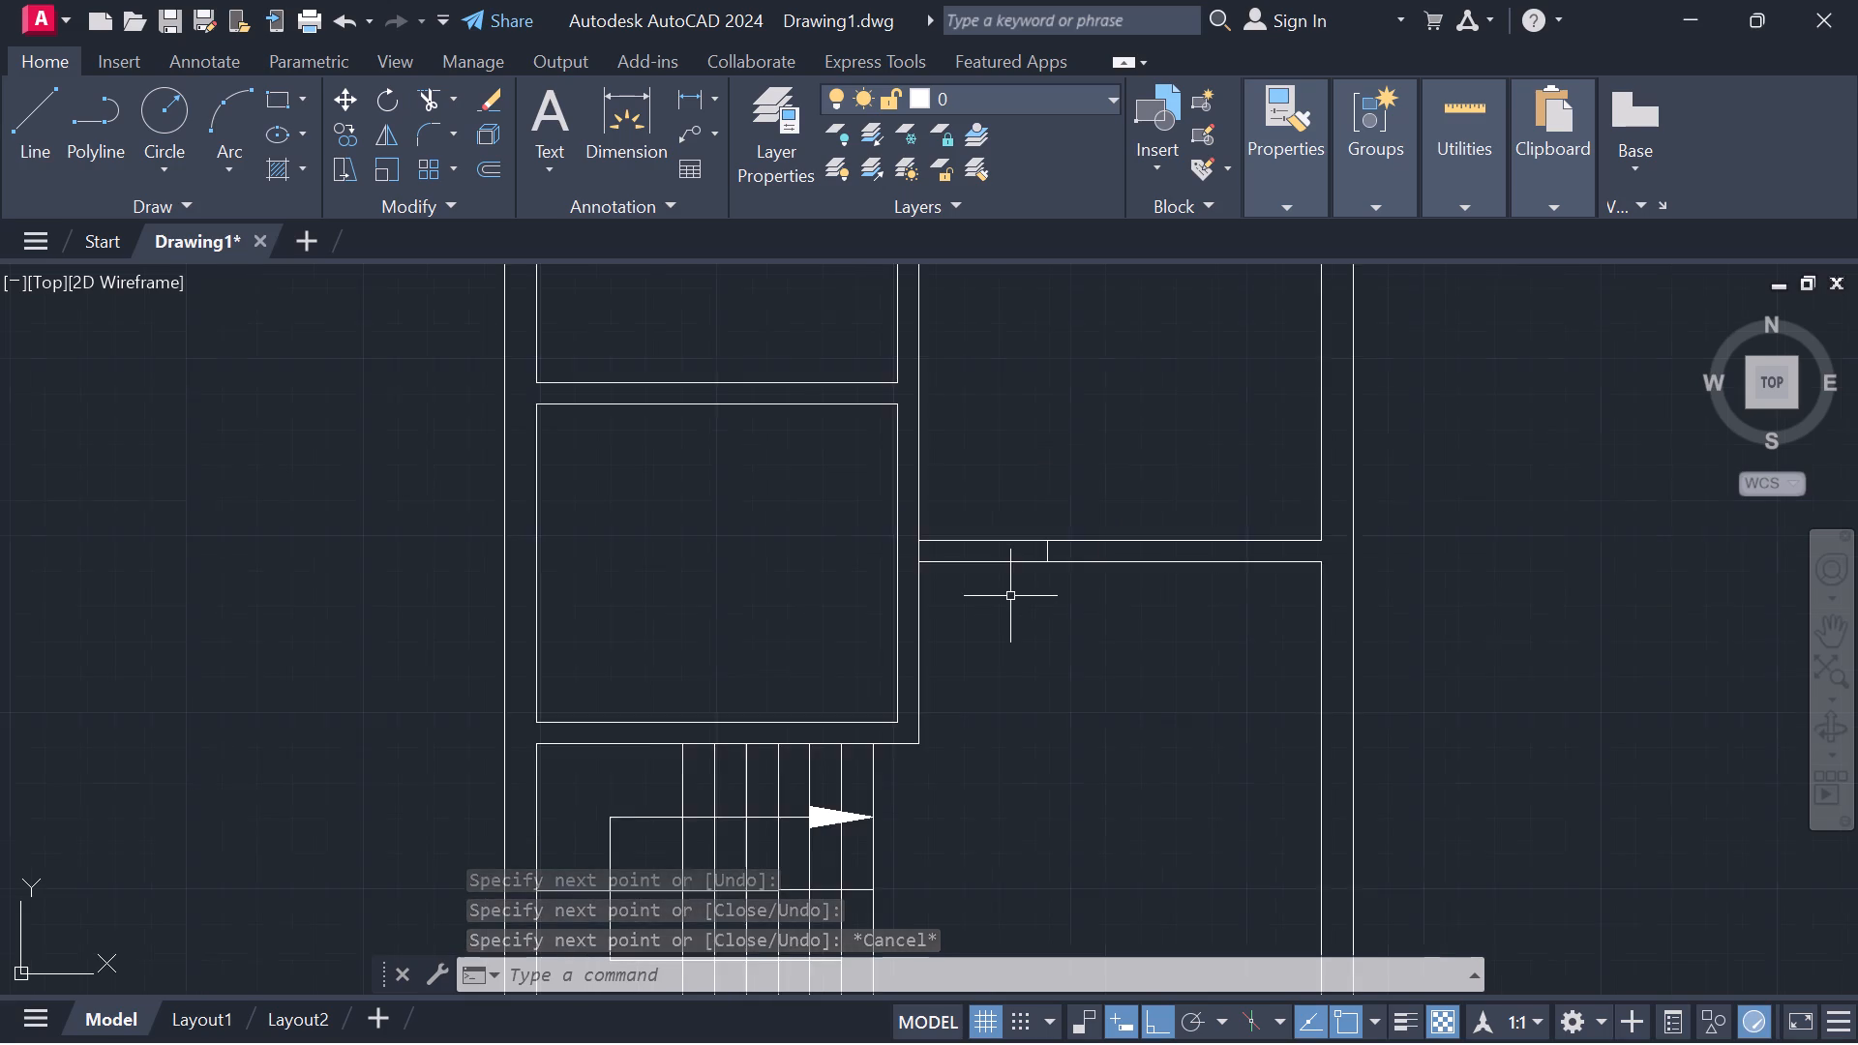
pyautogui.scroll(-1, 1010, 596)
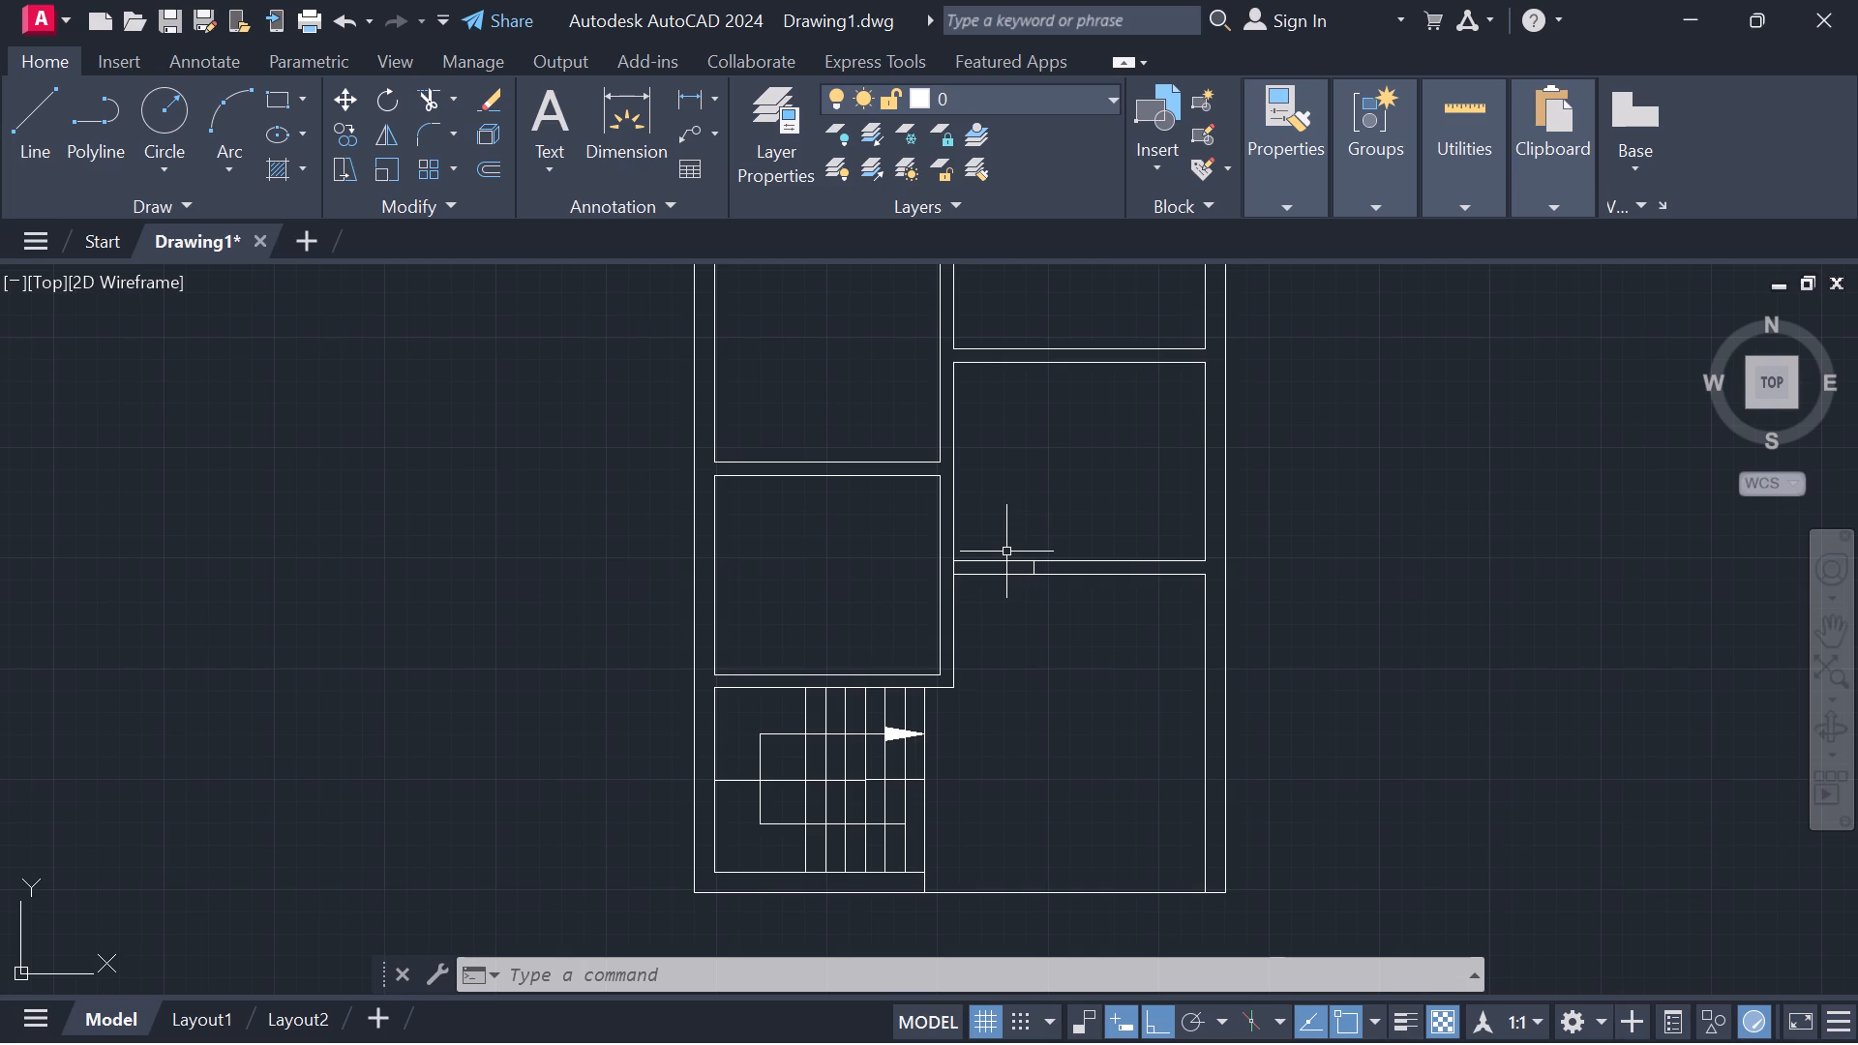
pyautogui.scroll(-1, 1006, 551)
pyautogui.moveTo(1009, 534); pyautogui.dragTo(1191, 536, button='middle')
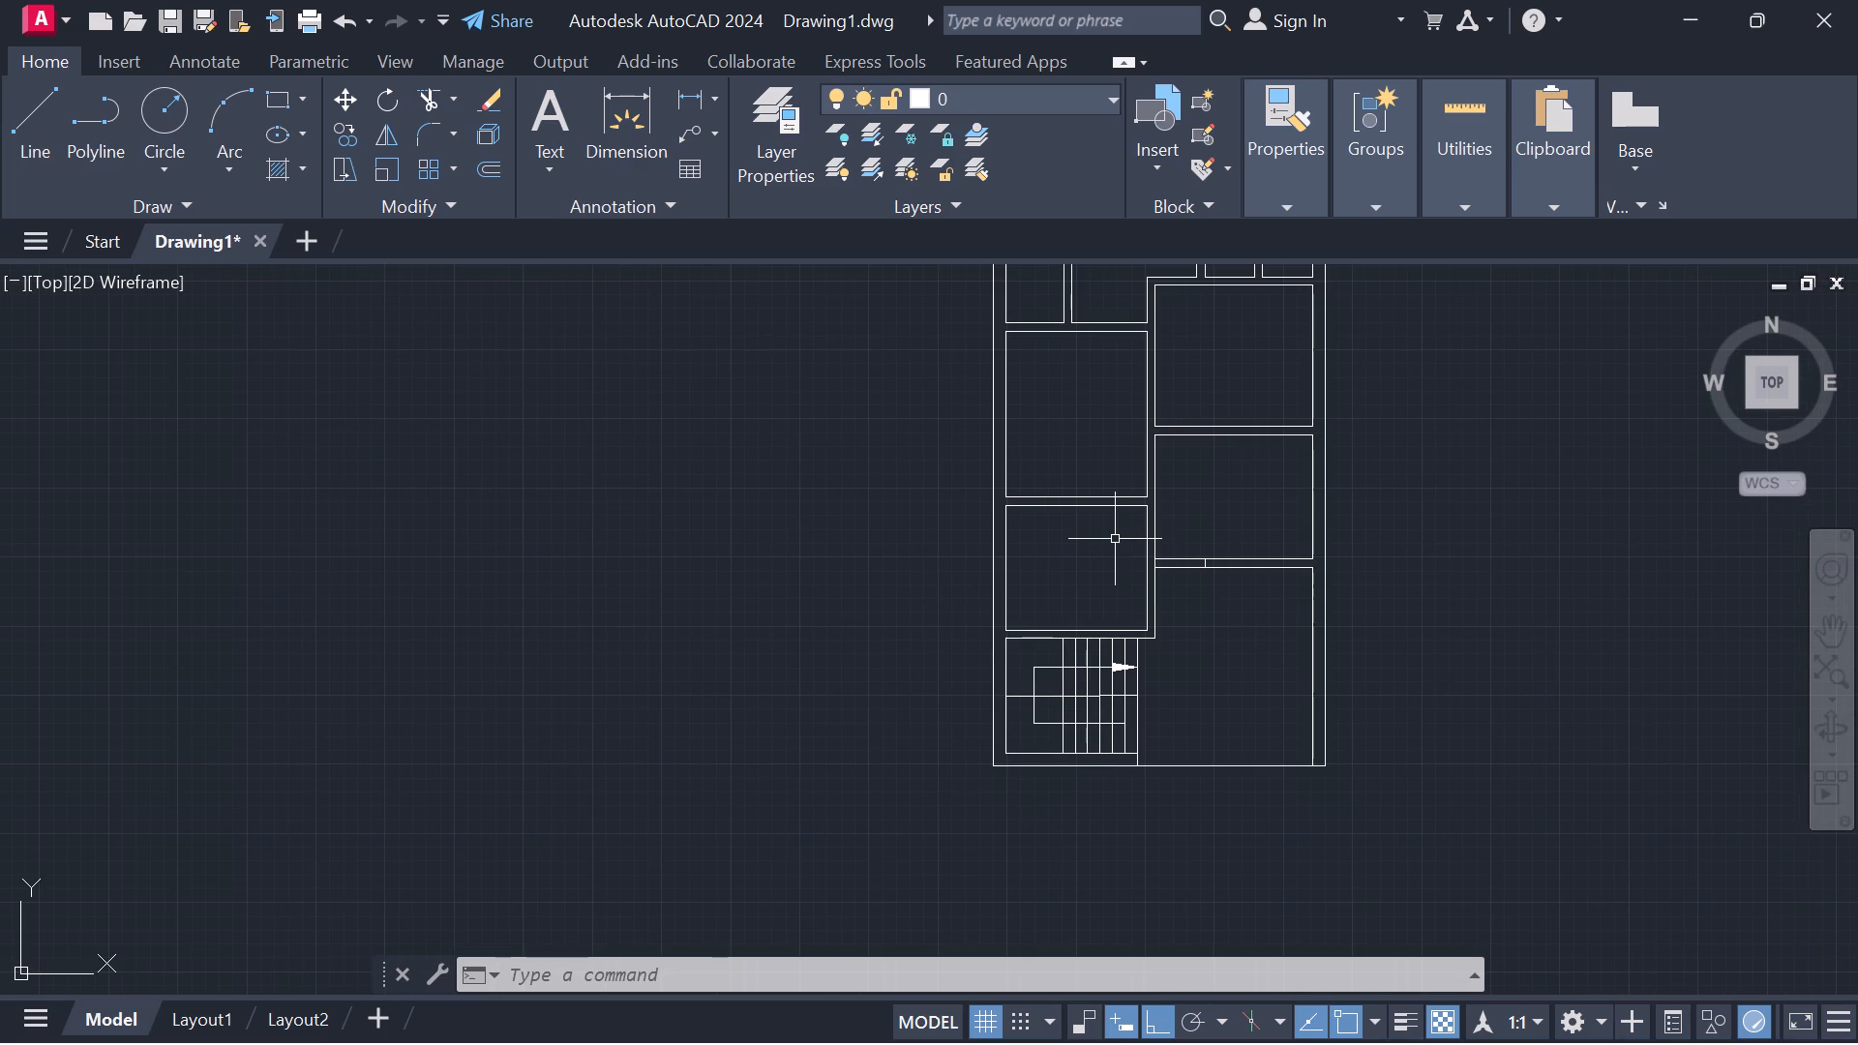
pyautogui.write('L')
pyautogui.press('space')
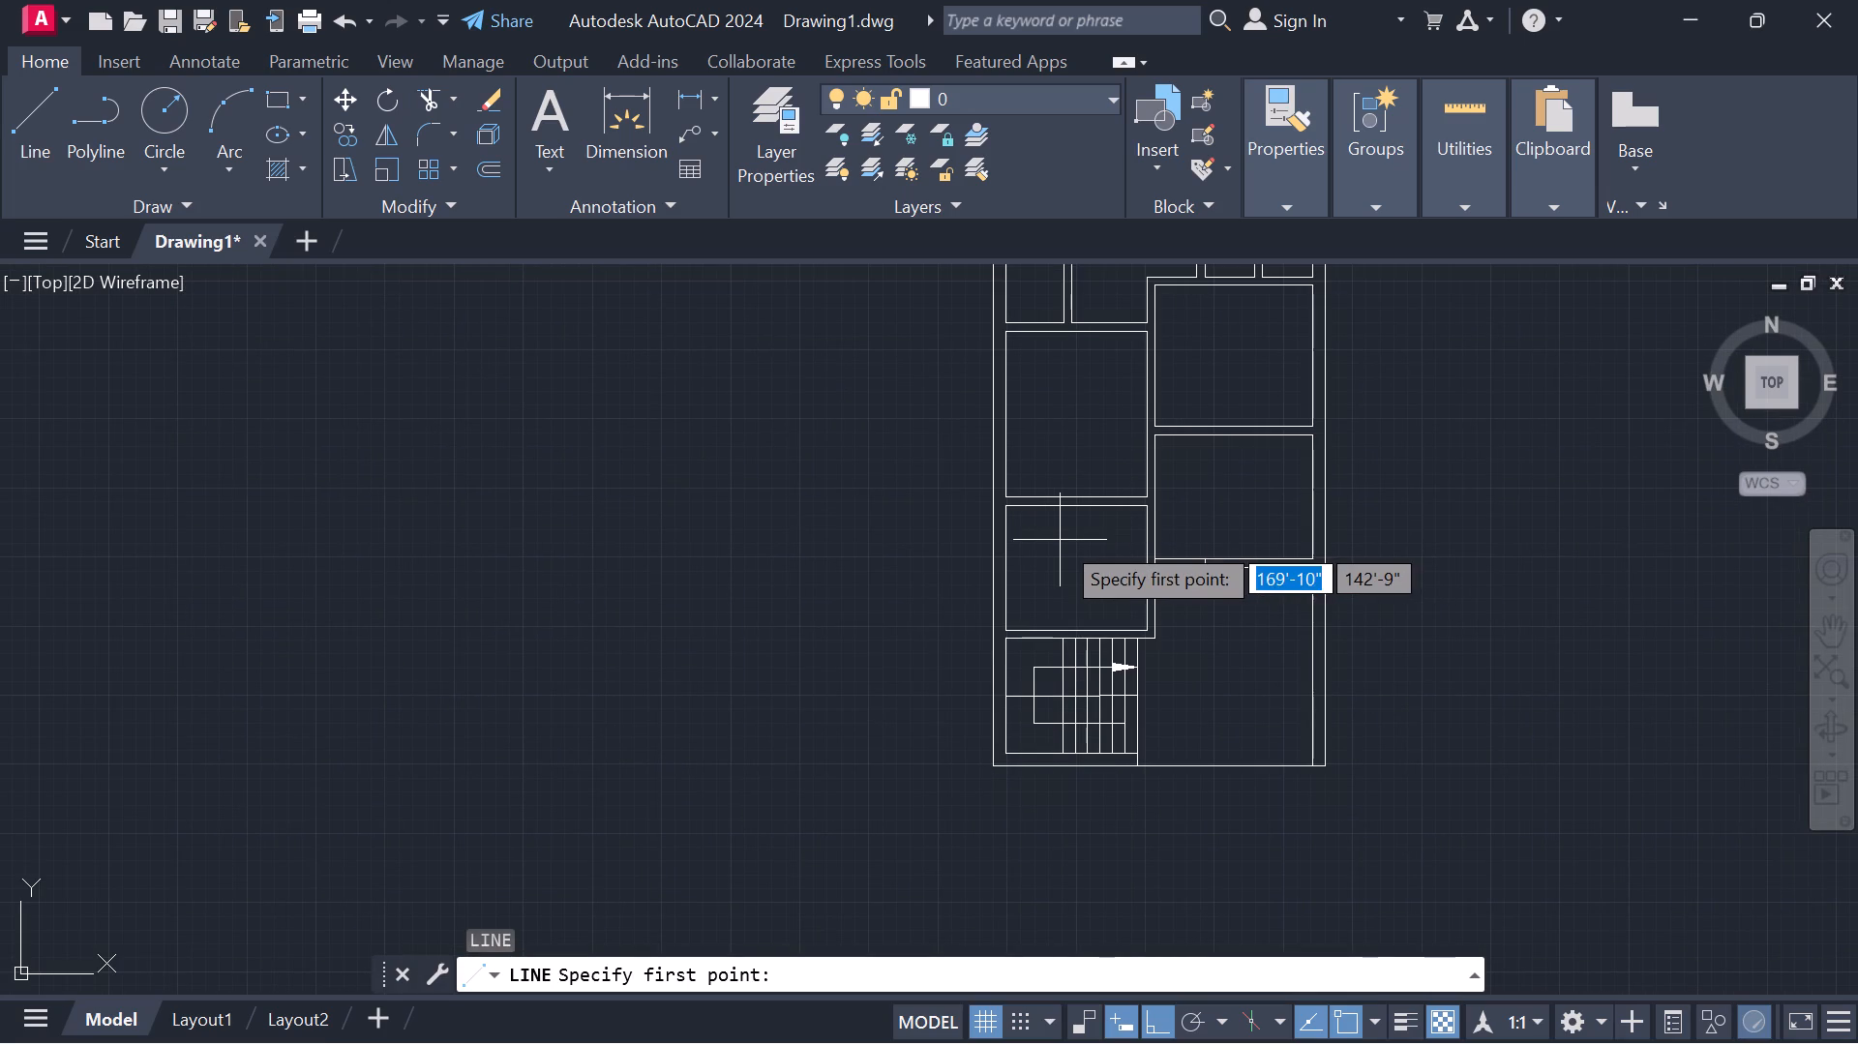
pyautogui.scroll(2, 1131, 511)
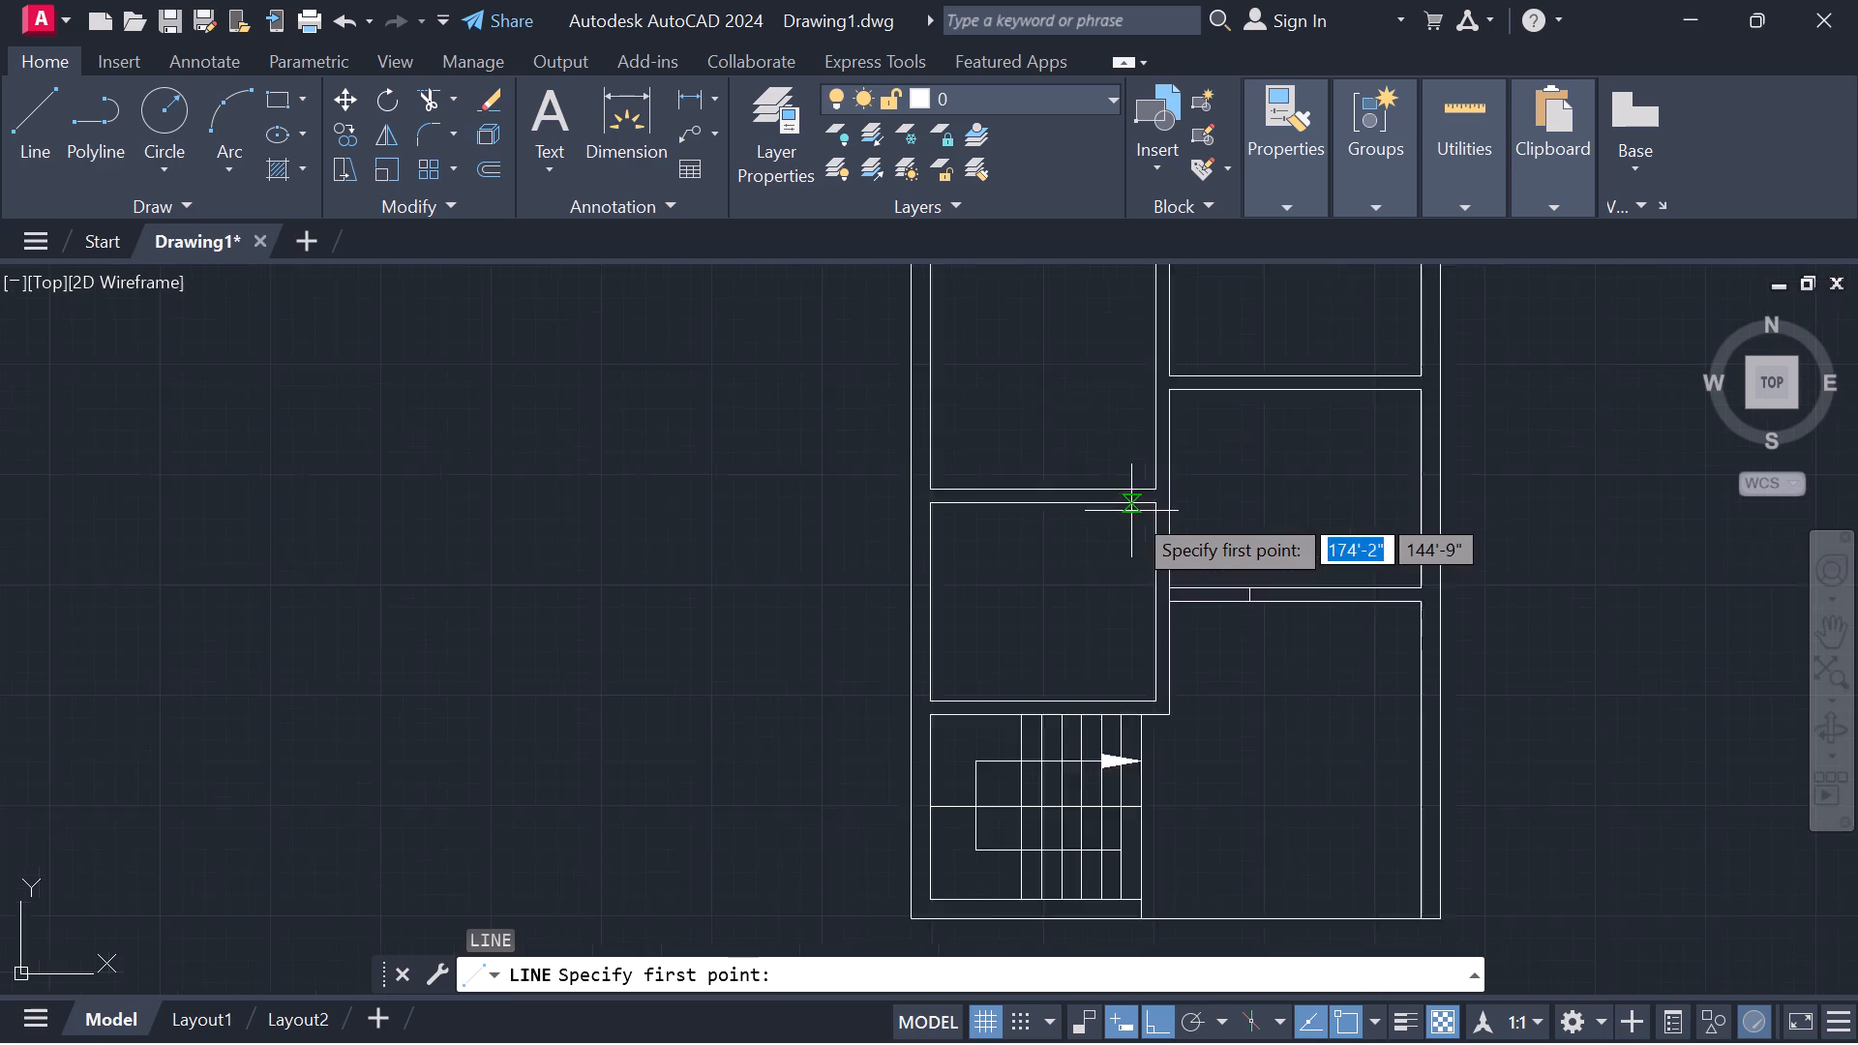
pyautogui.scroll(2, 1131, 511)
pyautogui.click(1230, 476)
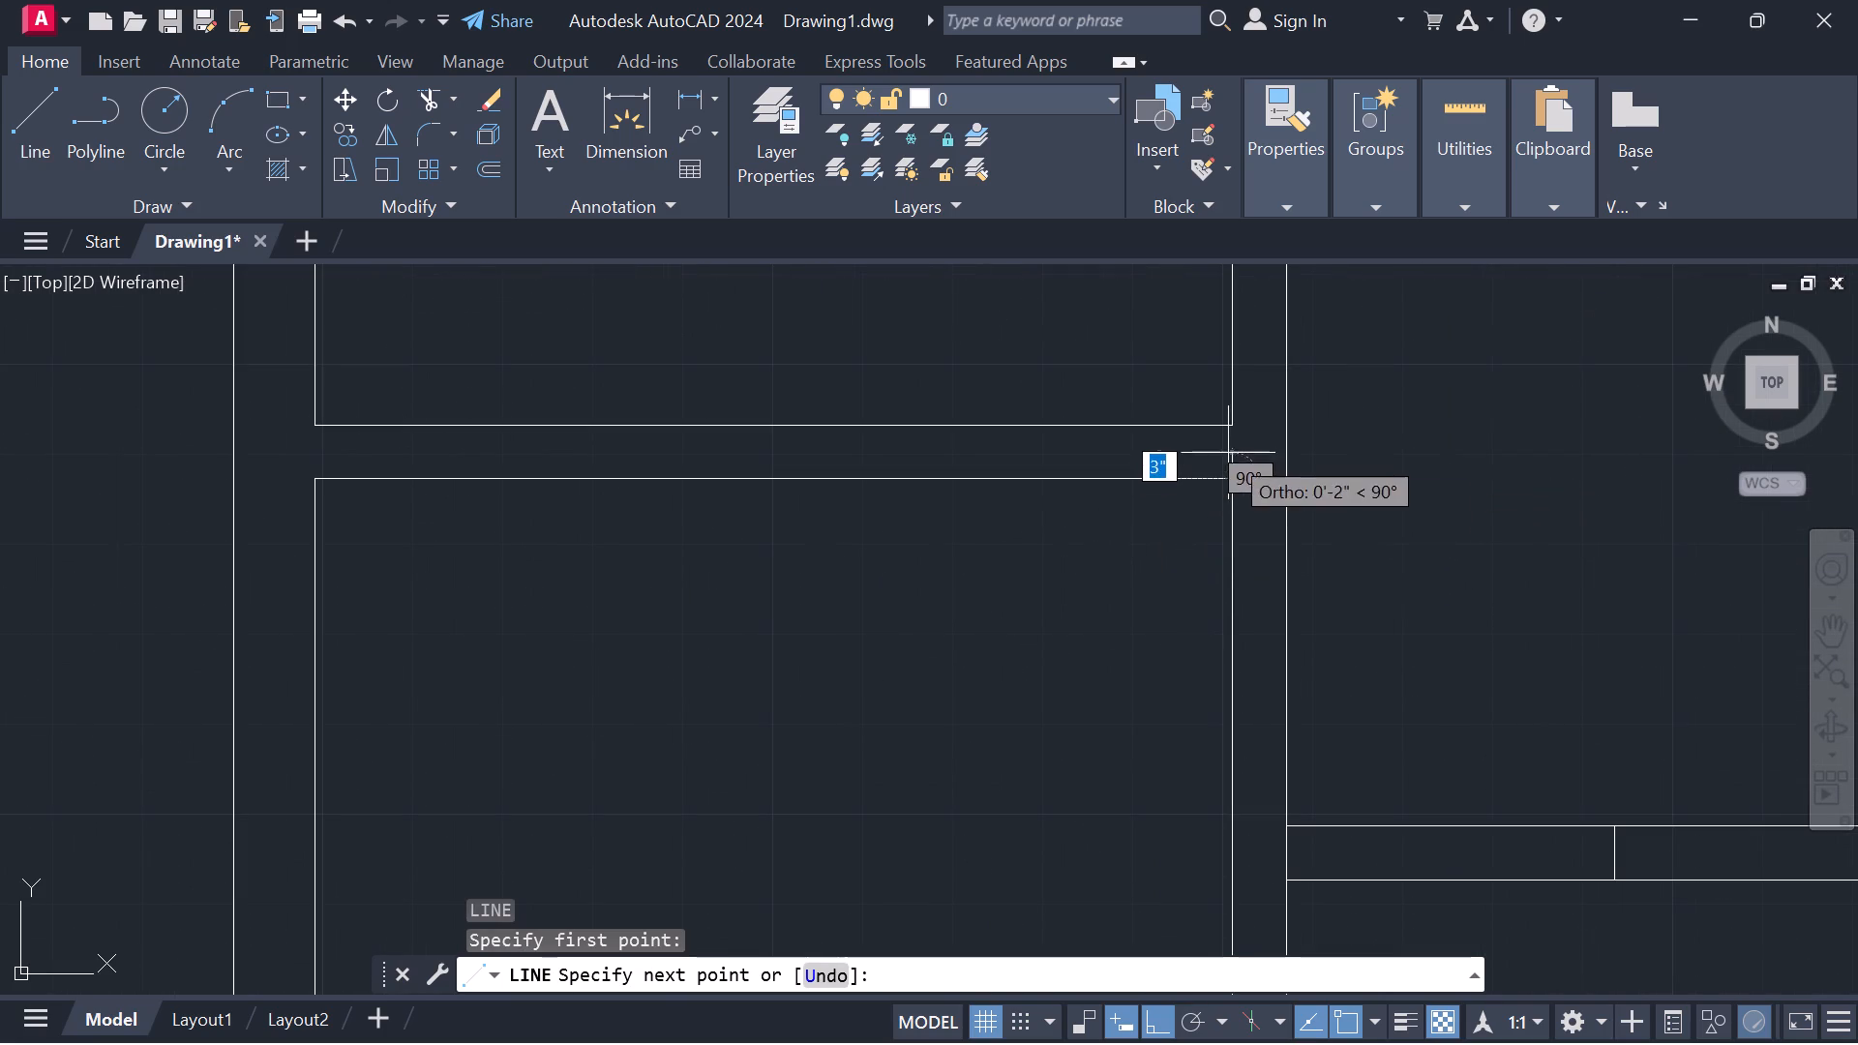
pyautogui.click(1231, 432)
pyautogui.press('Escape')
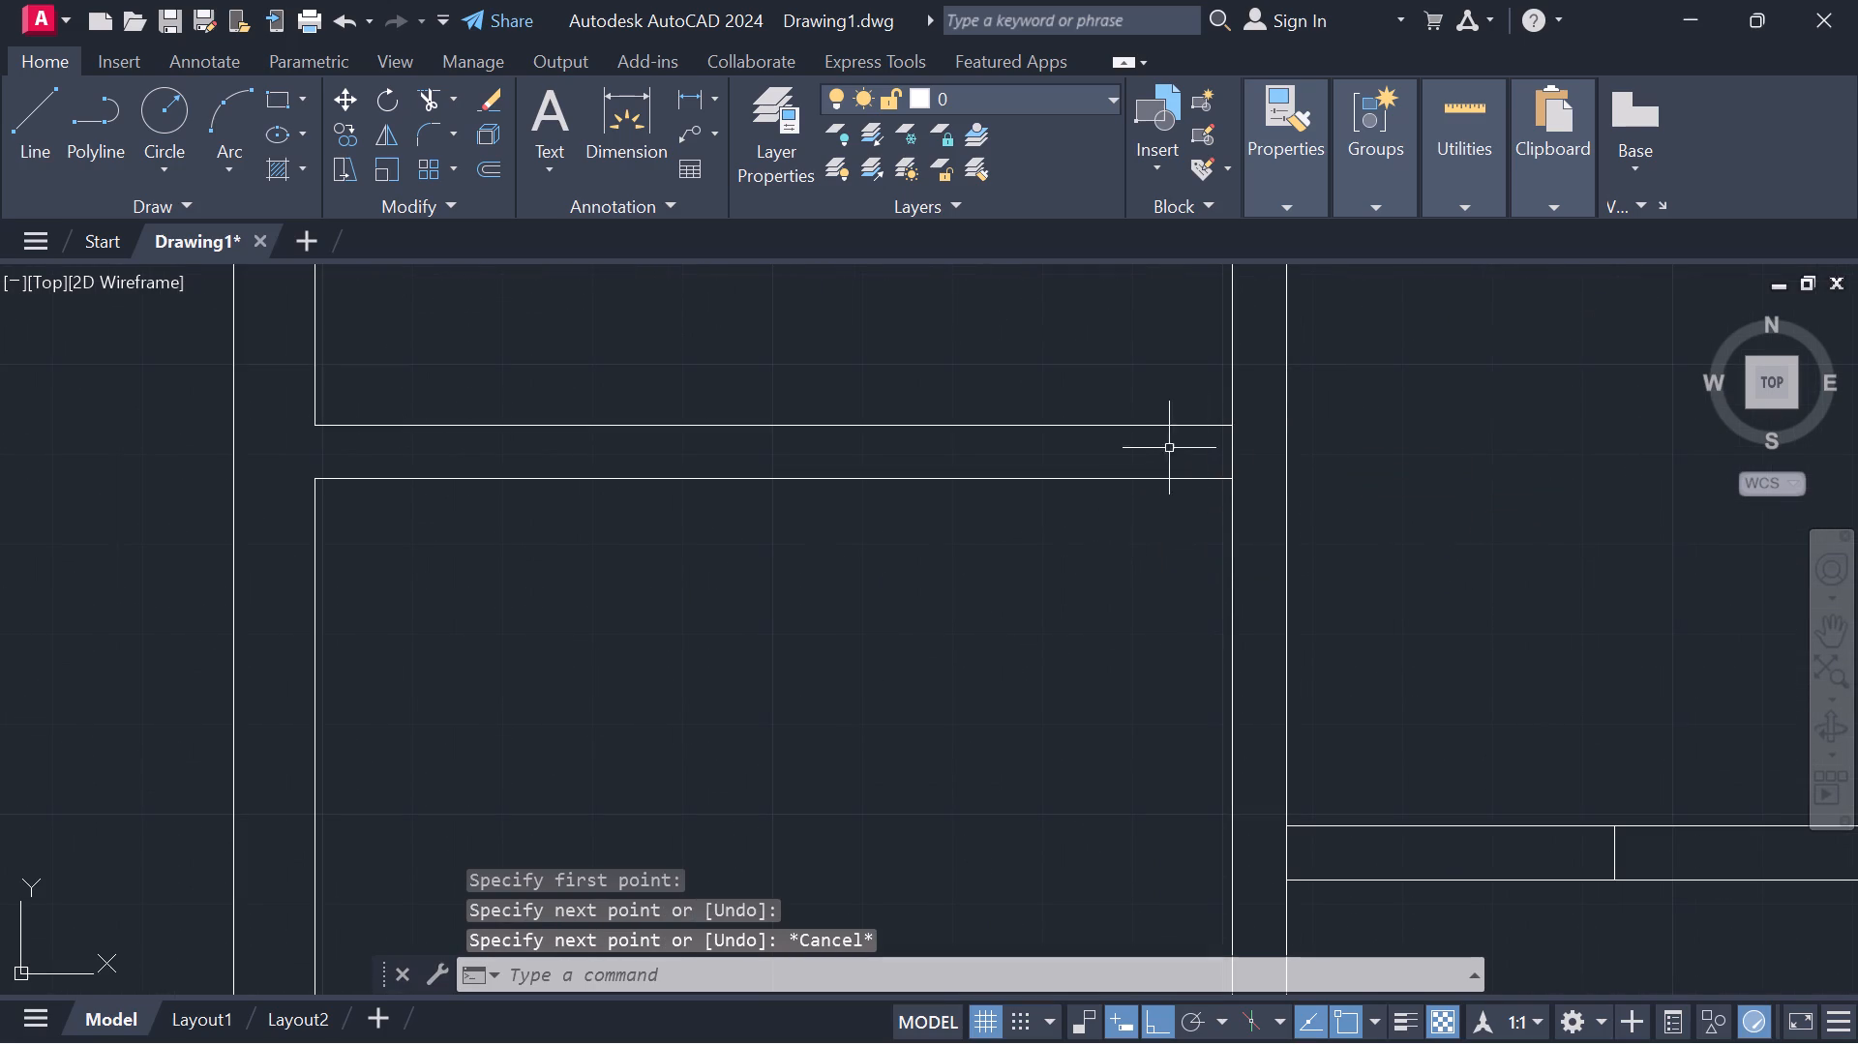
# Draw a vertical line across the same left partition, farther left between its two faces, marking the door opening's other side.
pyautogui.write('L')
pyautogui.press('space')
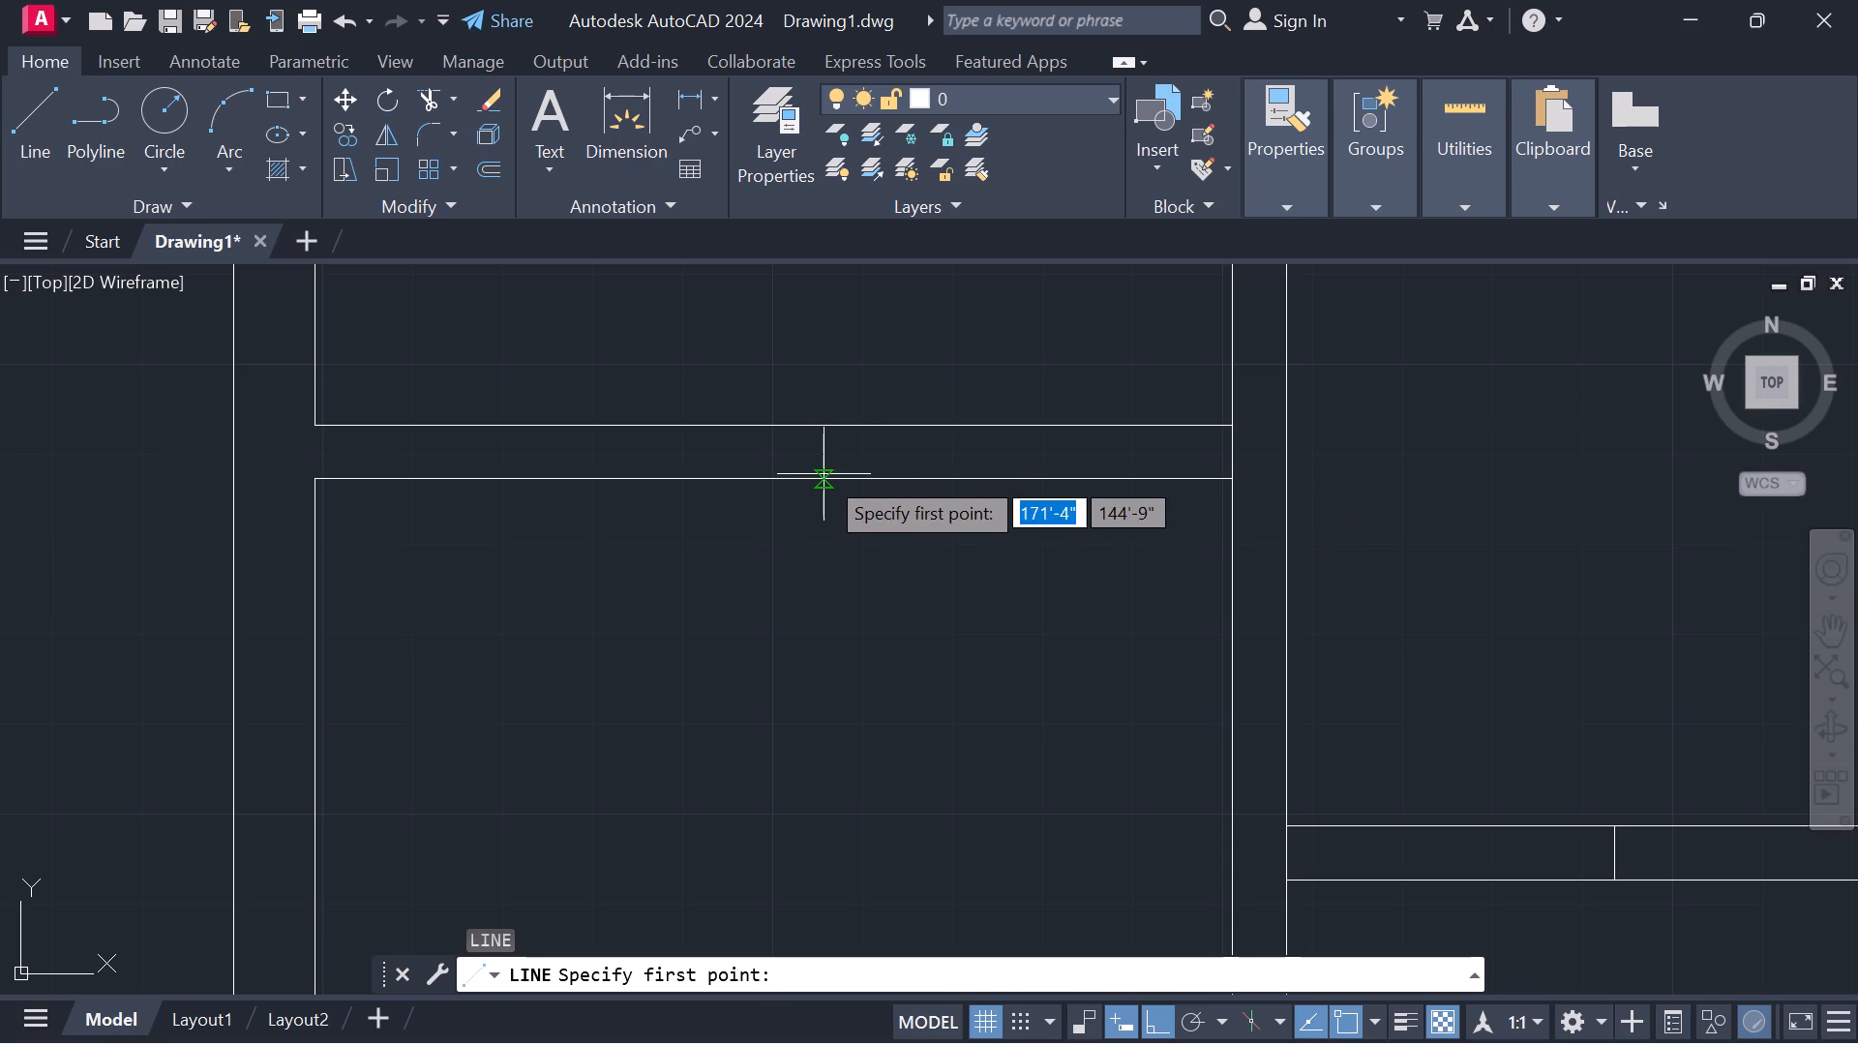
pyautogui.click(893, 482)
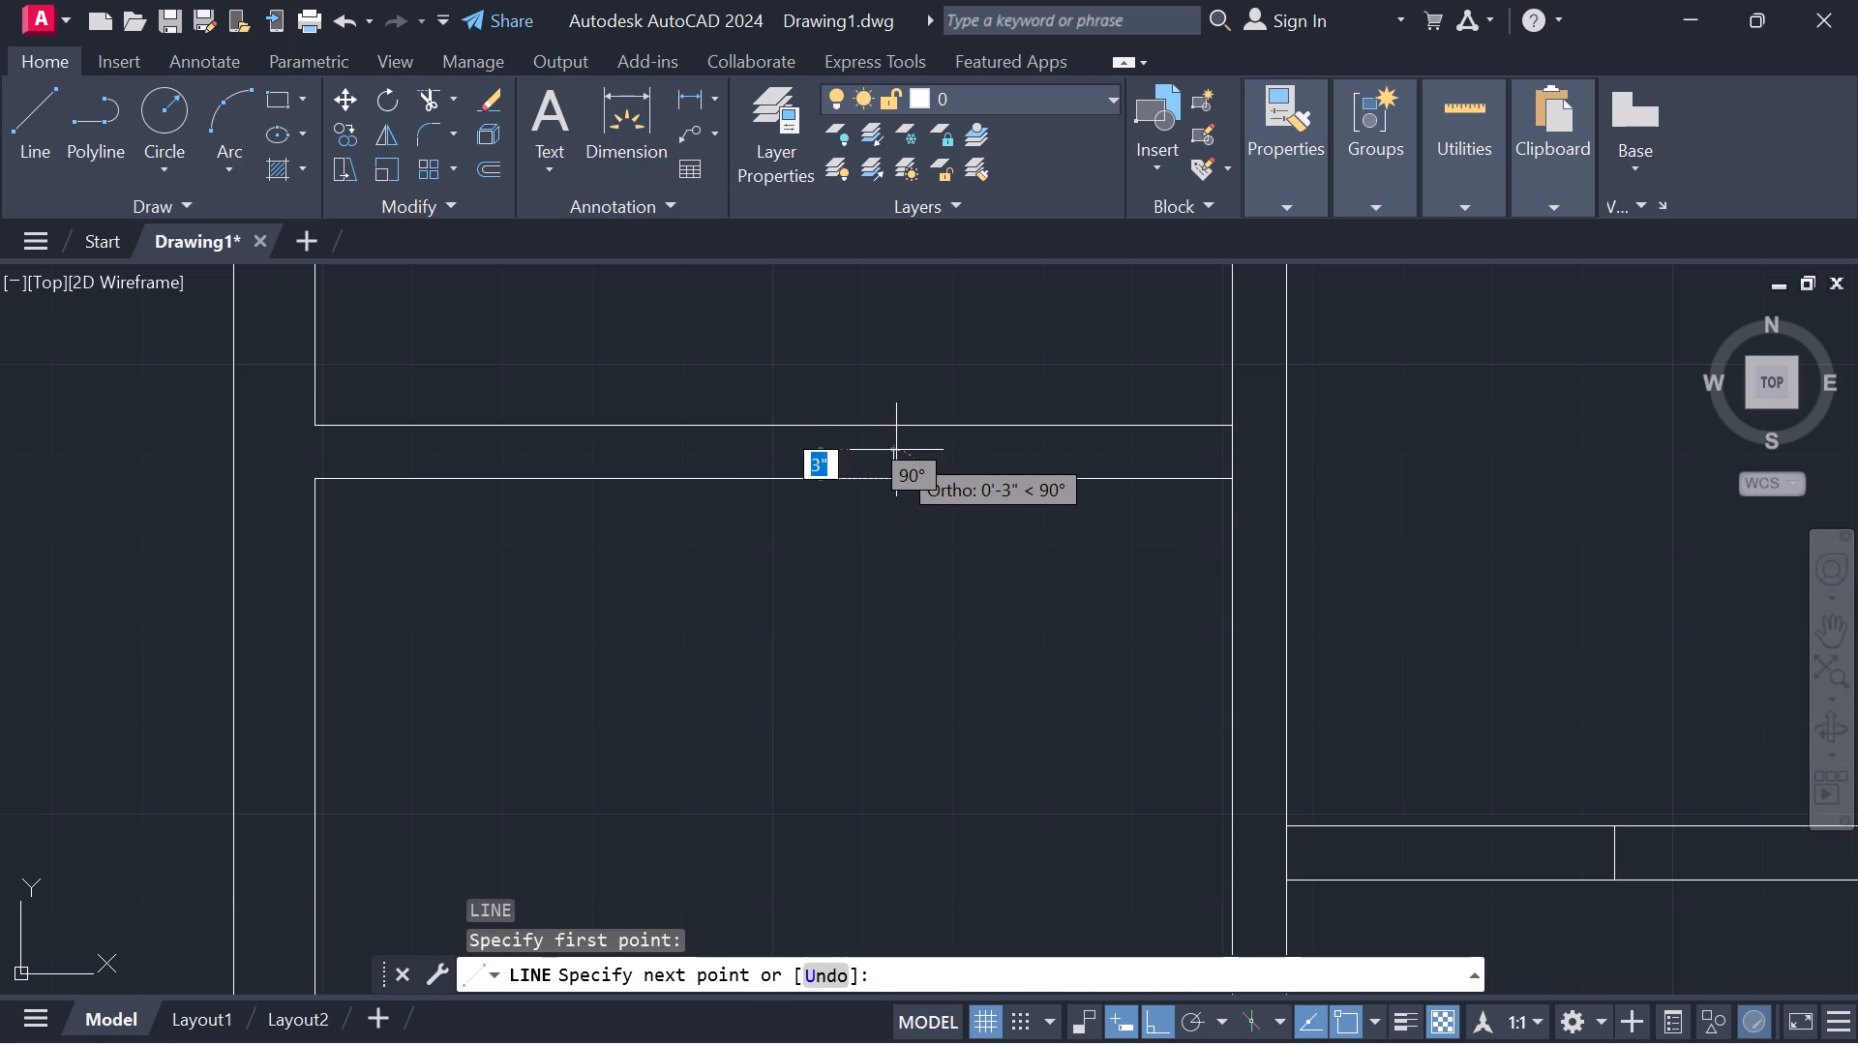
pyautogui.click(897, 431)
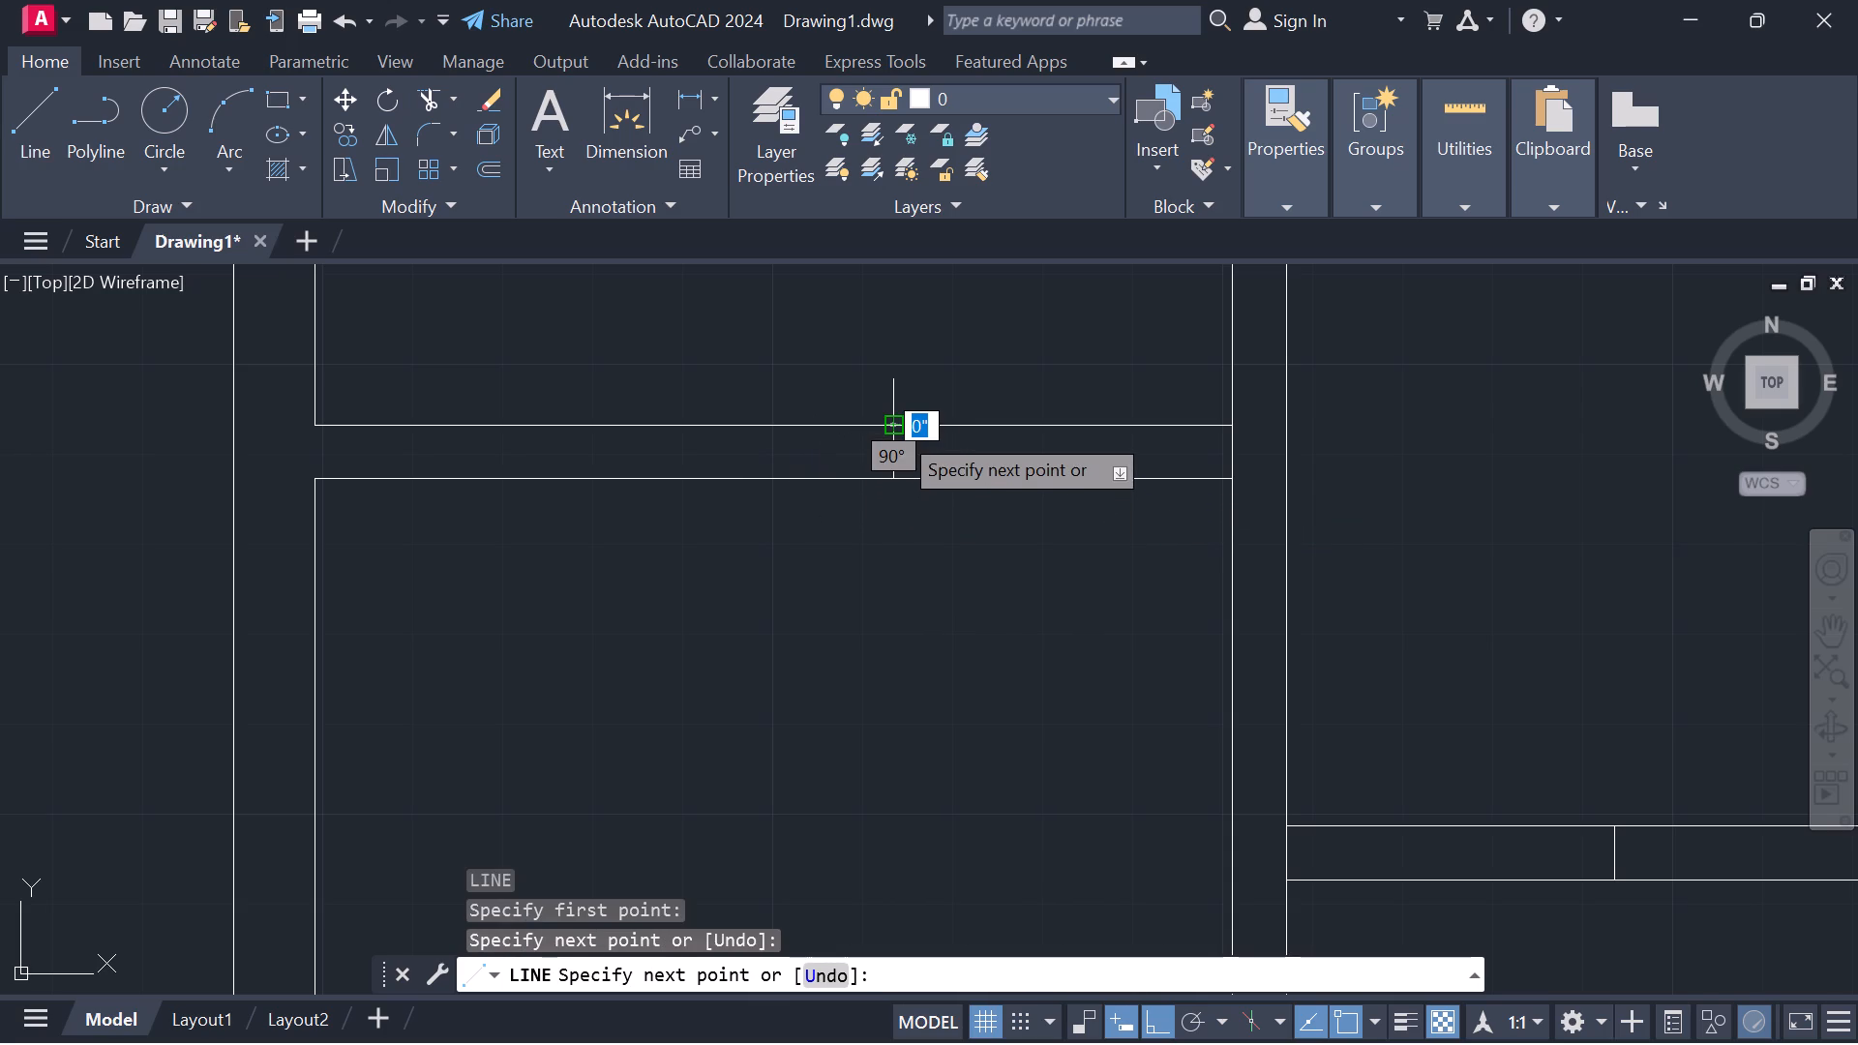
pyautogui.press('Escape')
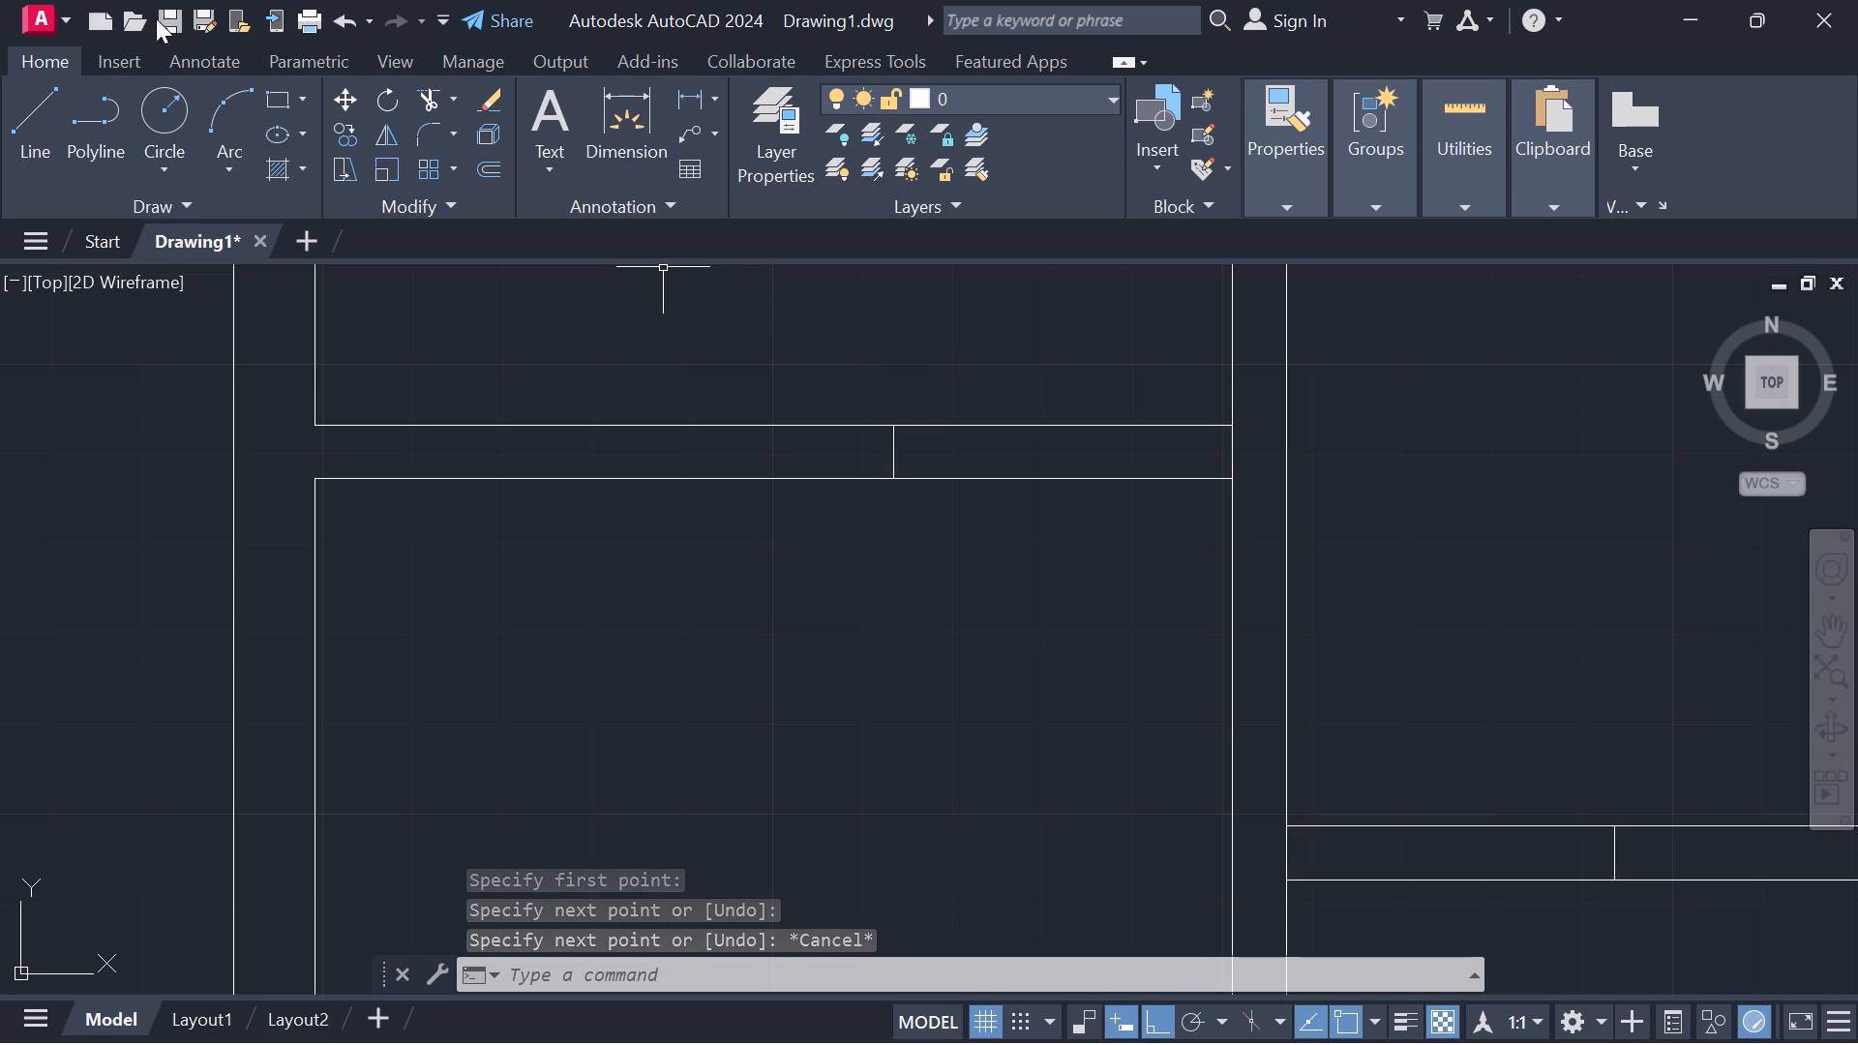
# Trim both faces of the left partition between the two vertical lines to open the doorway.
pyautogui.click(424, 100)
pyautogui.moveTo(962, 364); pyautogui.dragTo(948, 465)
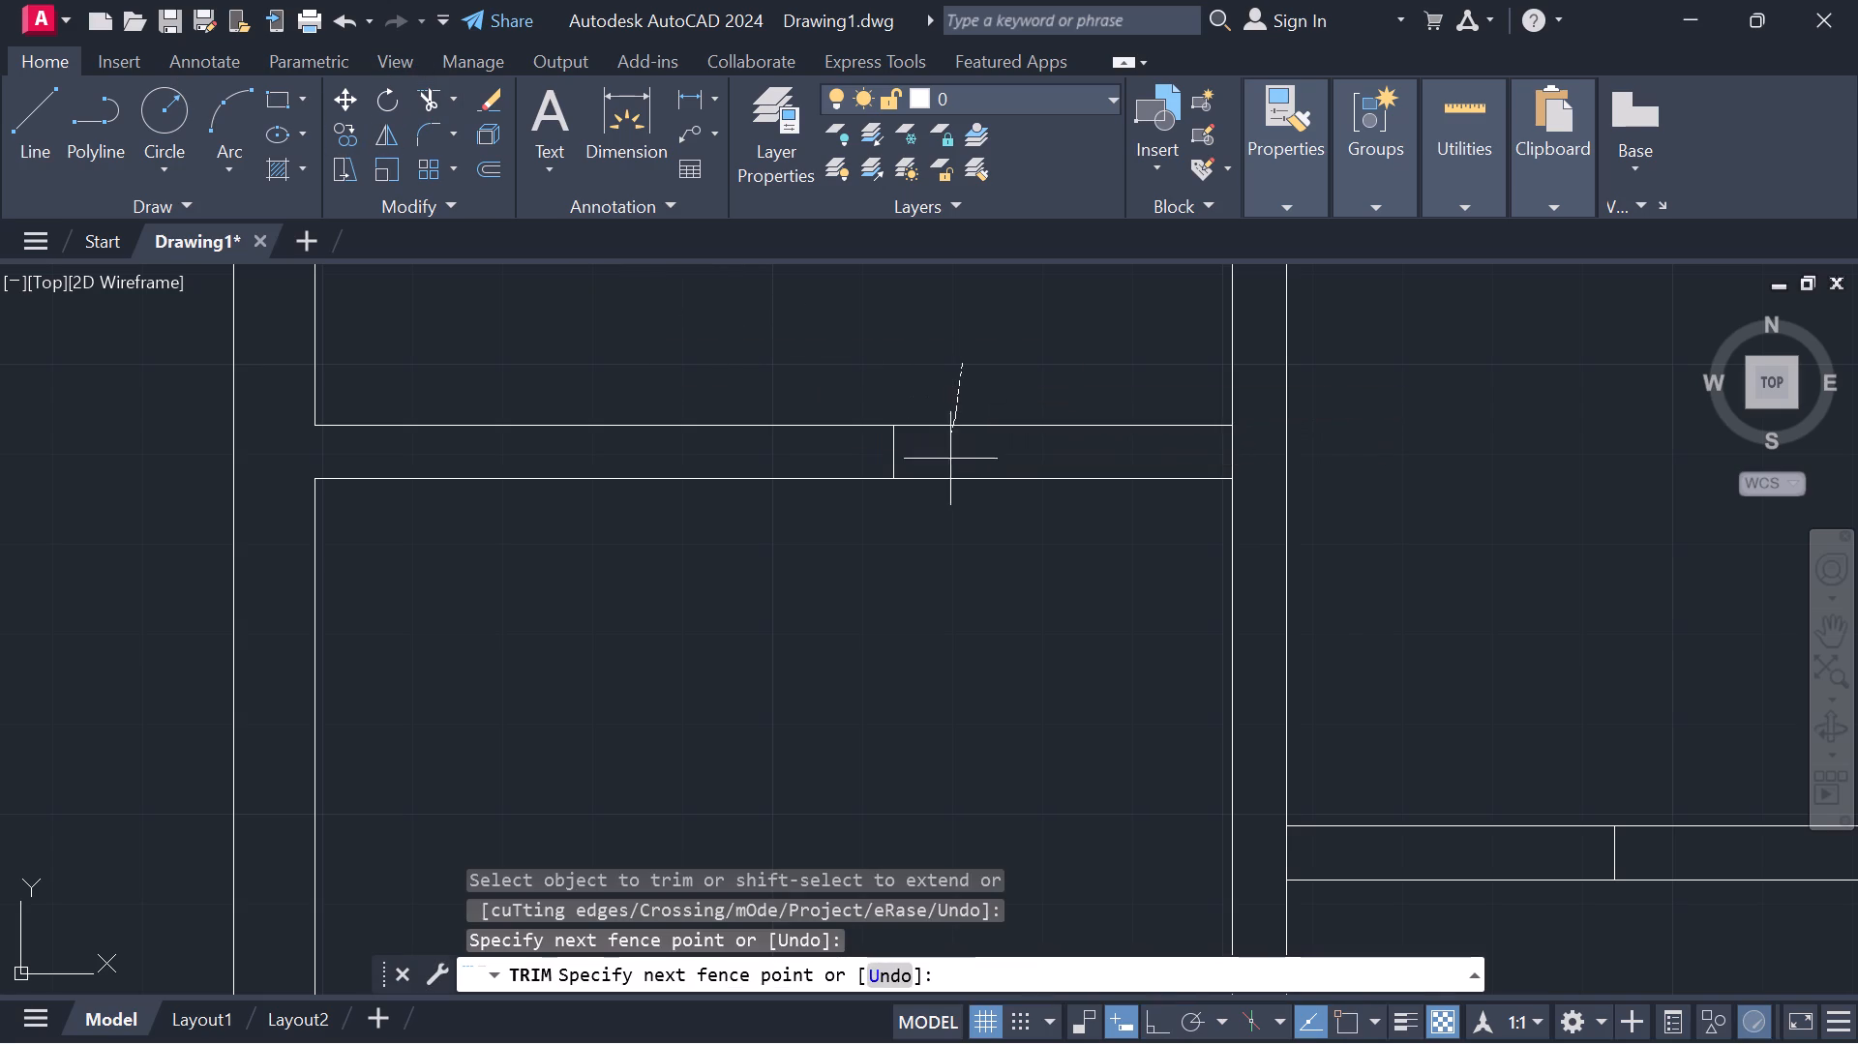
pyautogui.moveTo(948, 465); pyautogui.dragTo(945, 516)
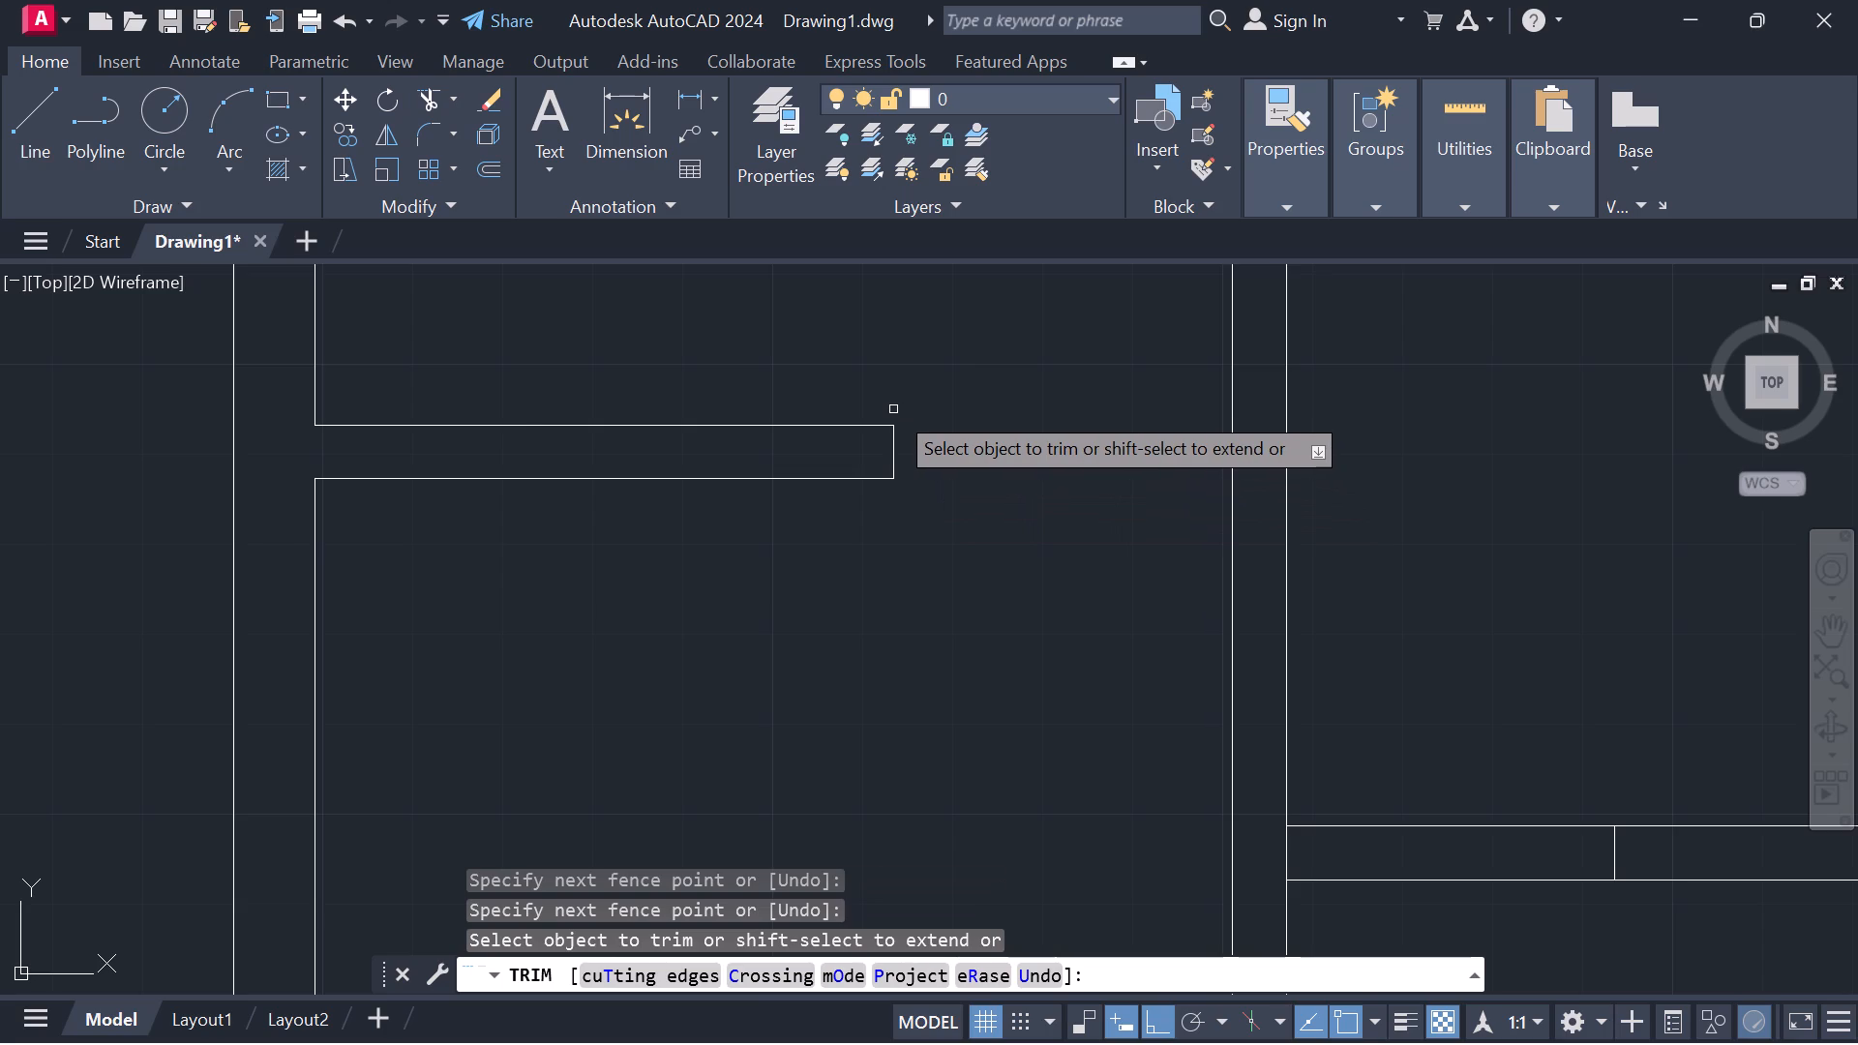
pyautogui.scroll(-3, 892, 409)
pyautogui.press('Escape')
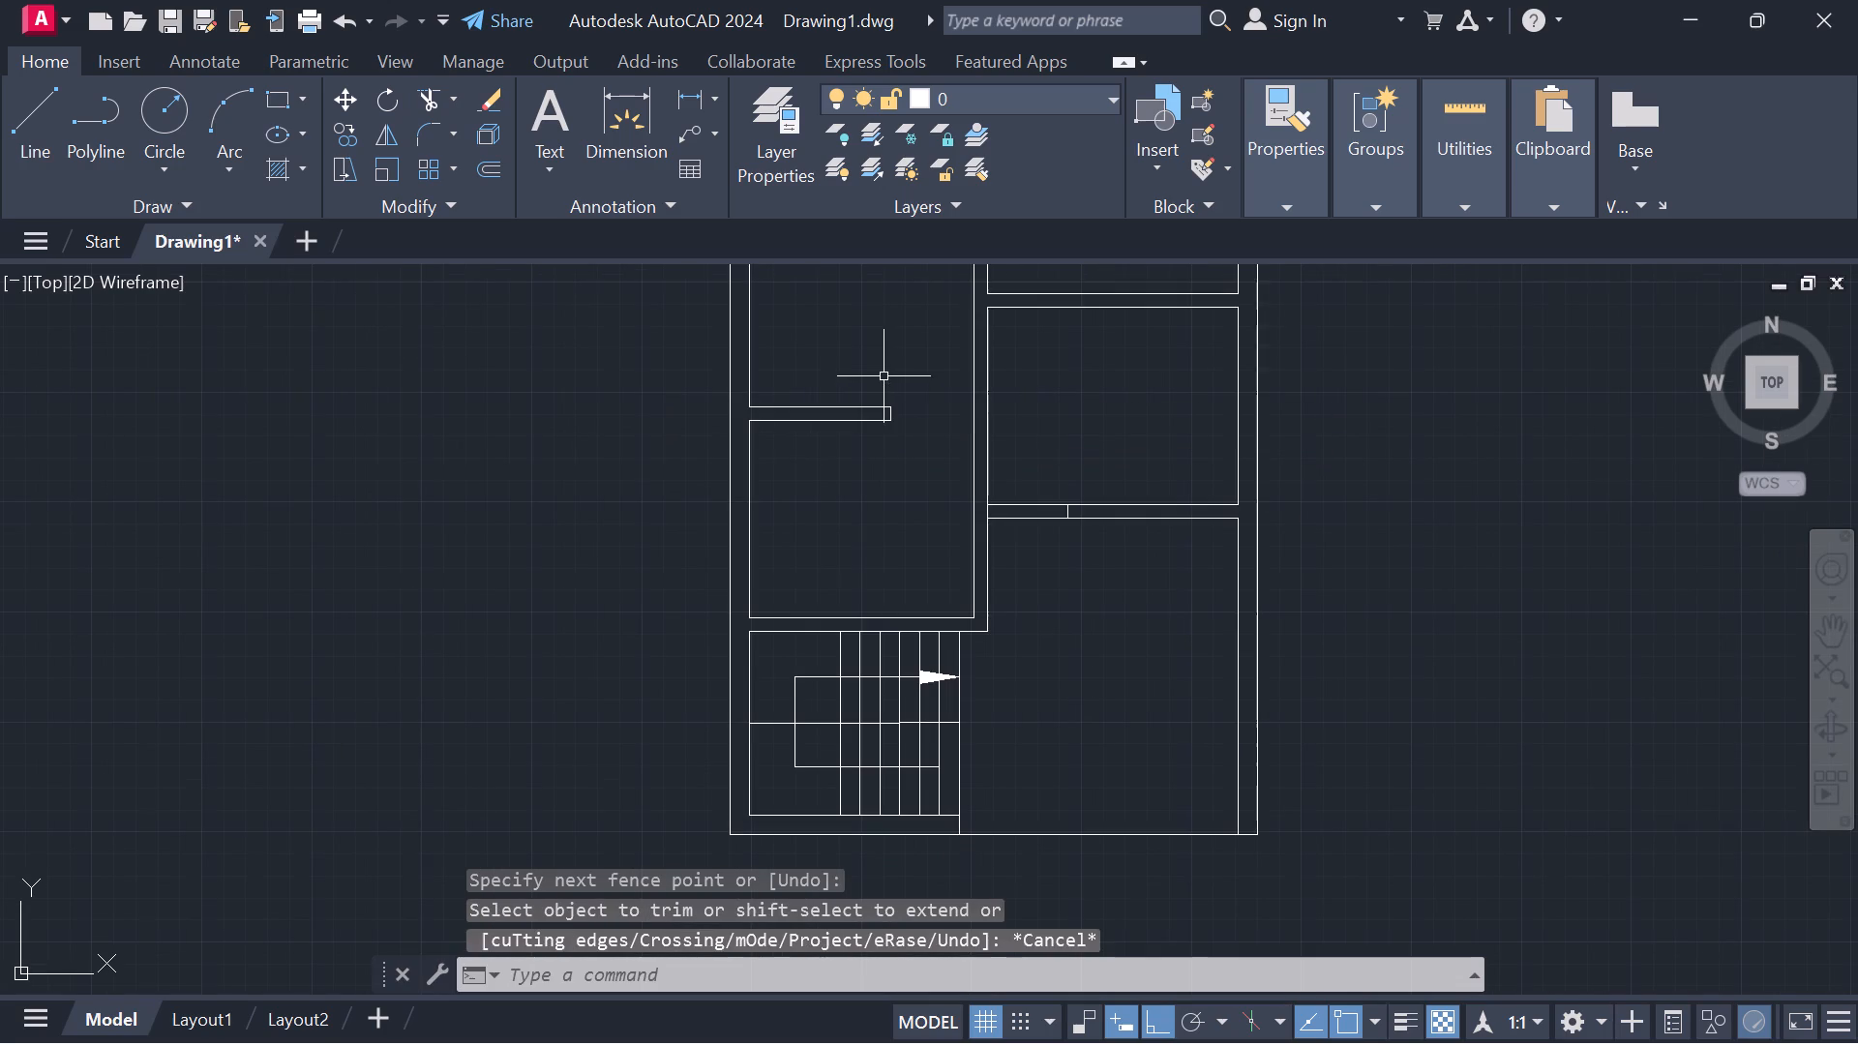
pyautogui.moveTo(883, 374); pyautogui.dragTo(741, 426, button='middle')
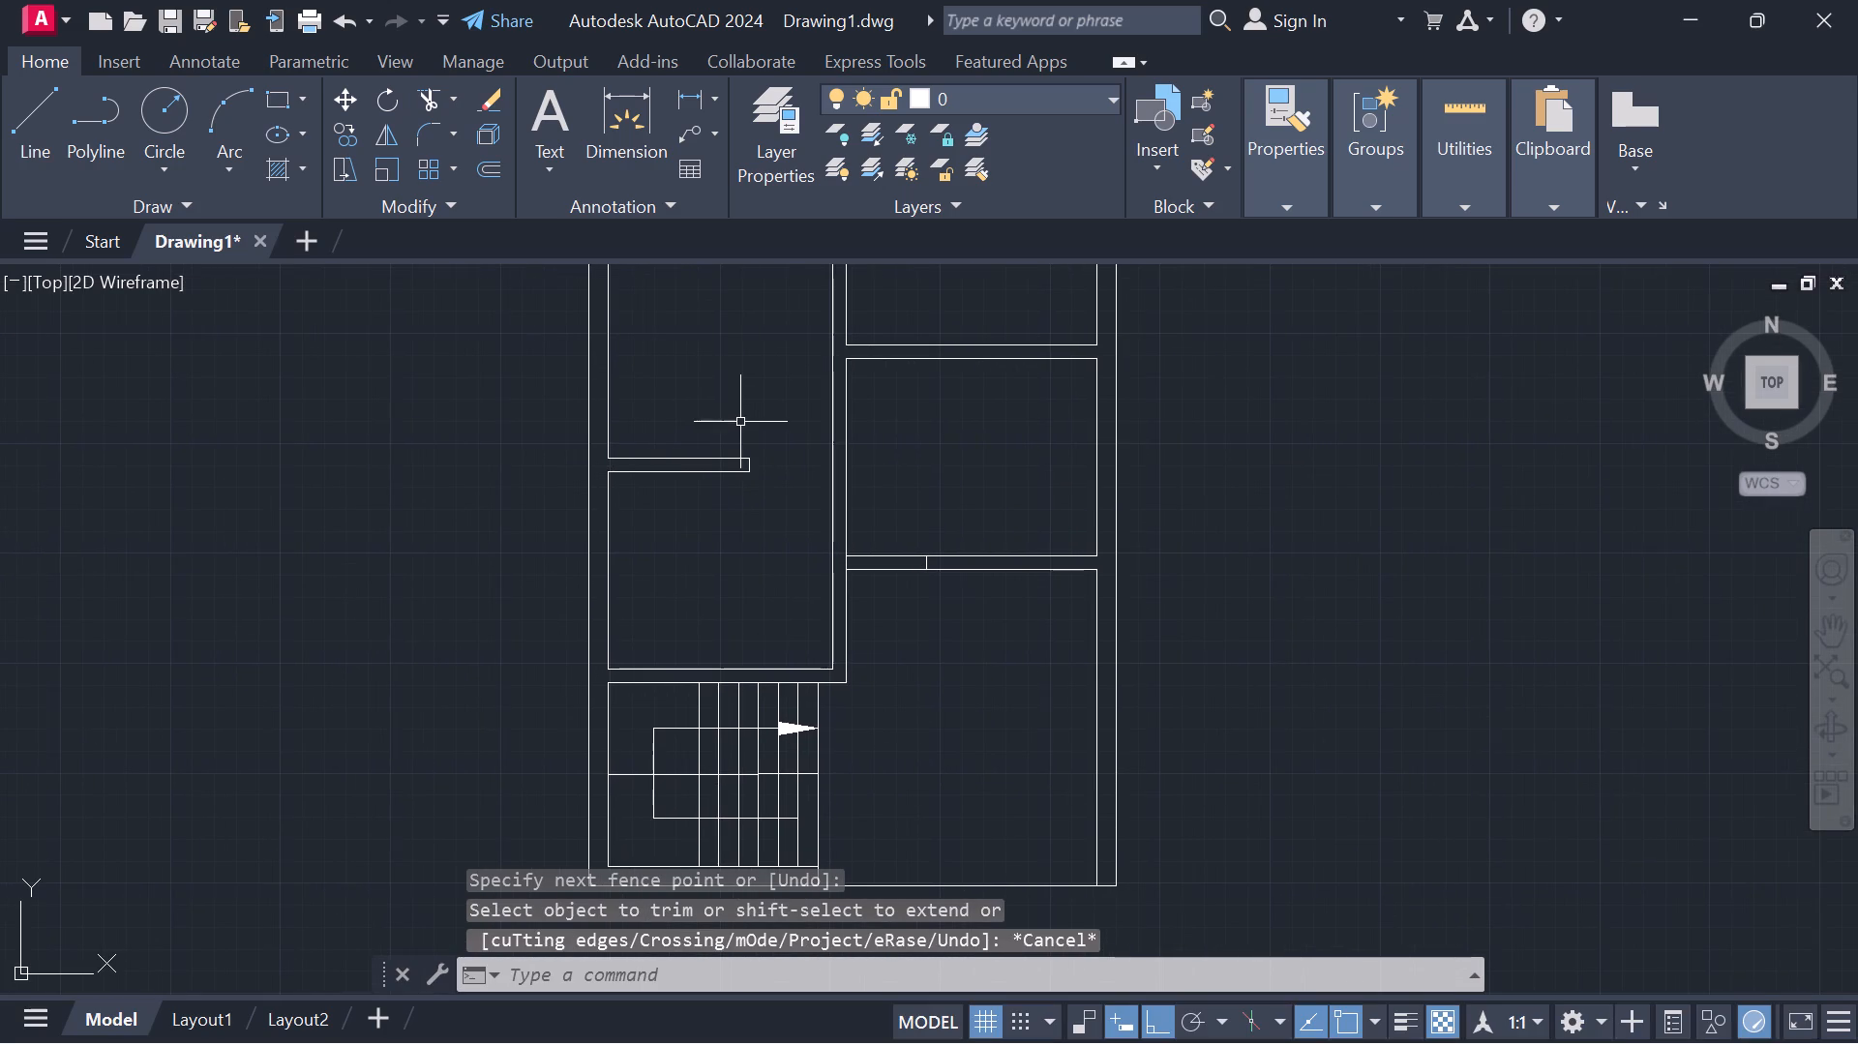
# Trim both faces of the partition above the bottom-right room, from its staircase-side end to the closing line, to open the doorway.
pyautogui.click(420, 92)
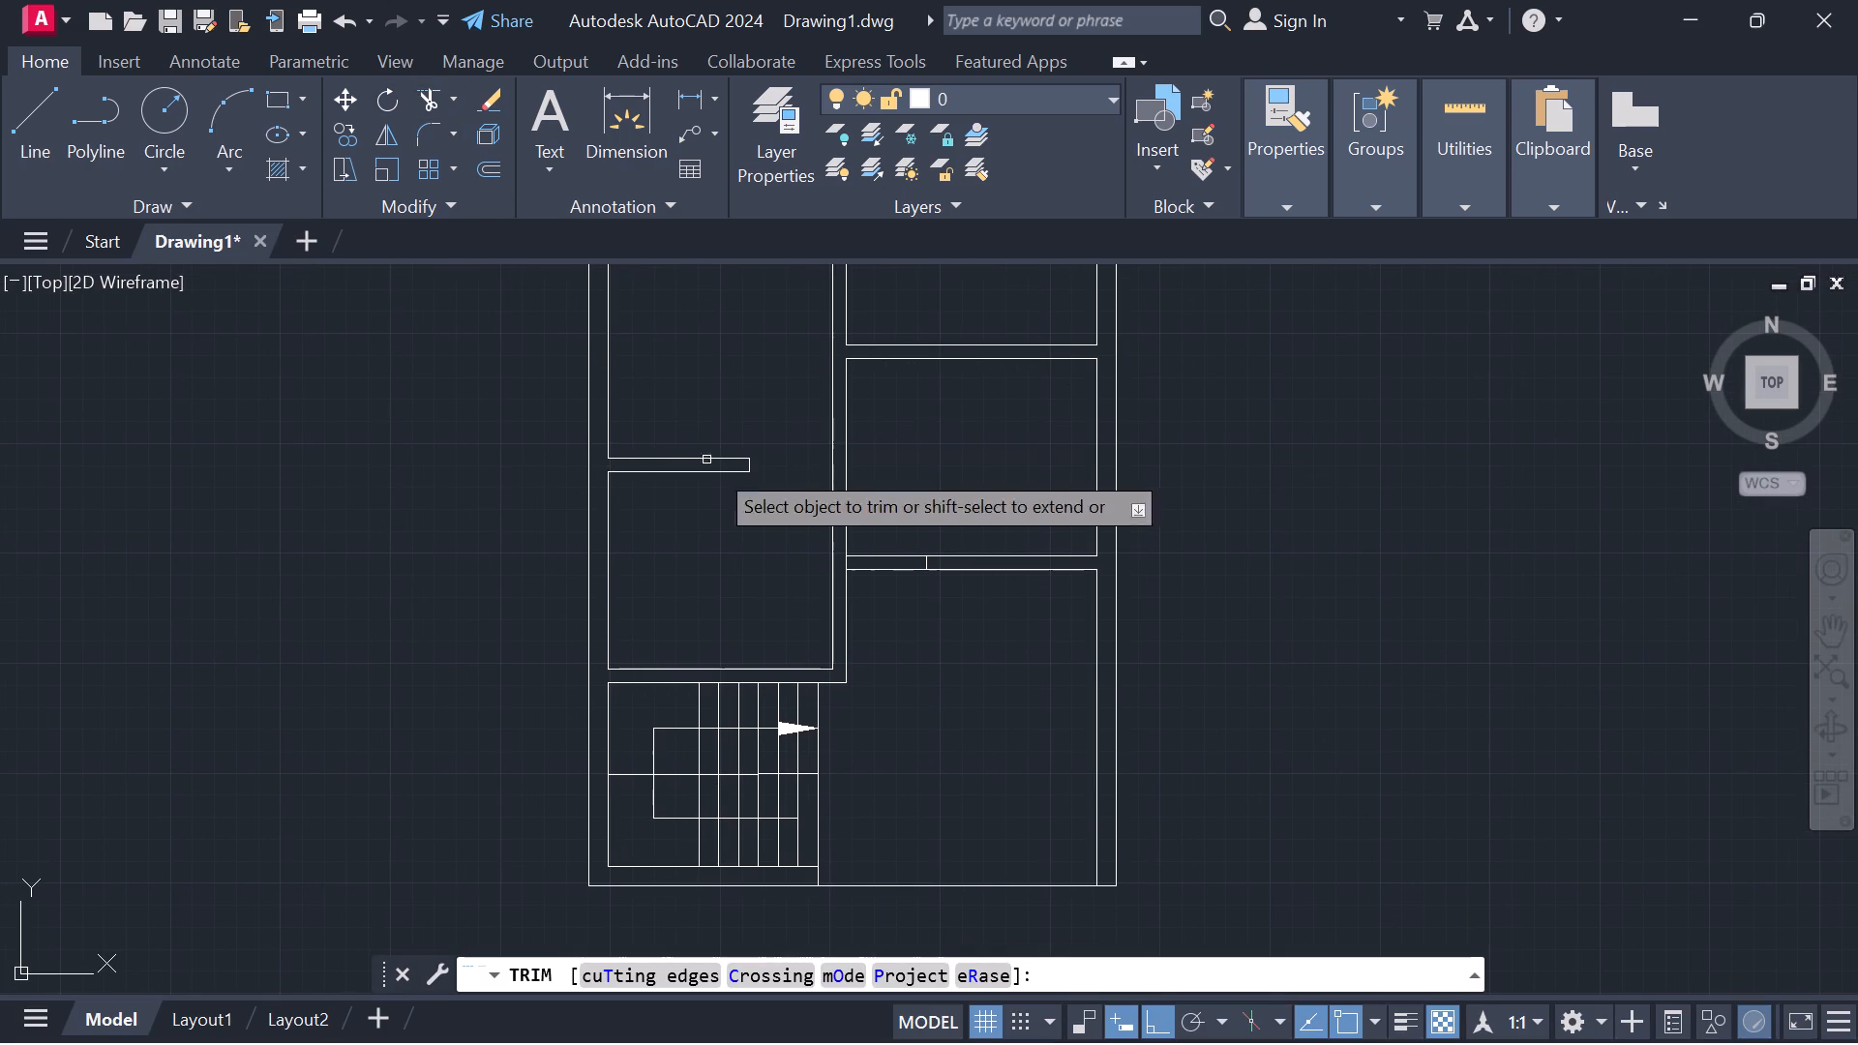
pyautogui.moveTo(876, 546); pyautogui.dragTo(878, 587)
pyautogui.press('Escape')
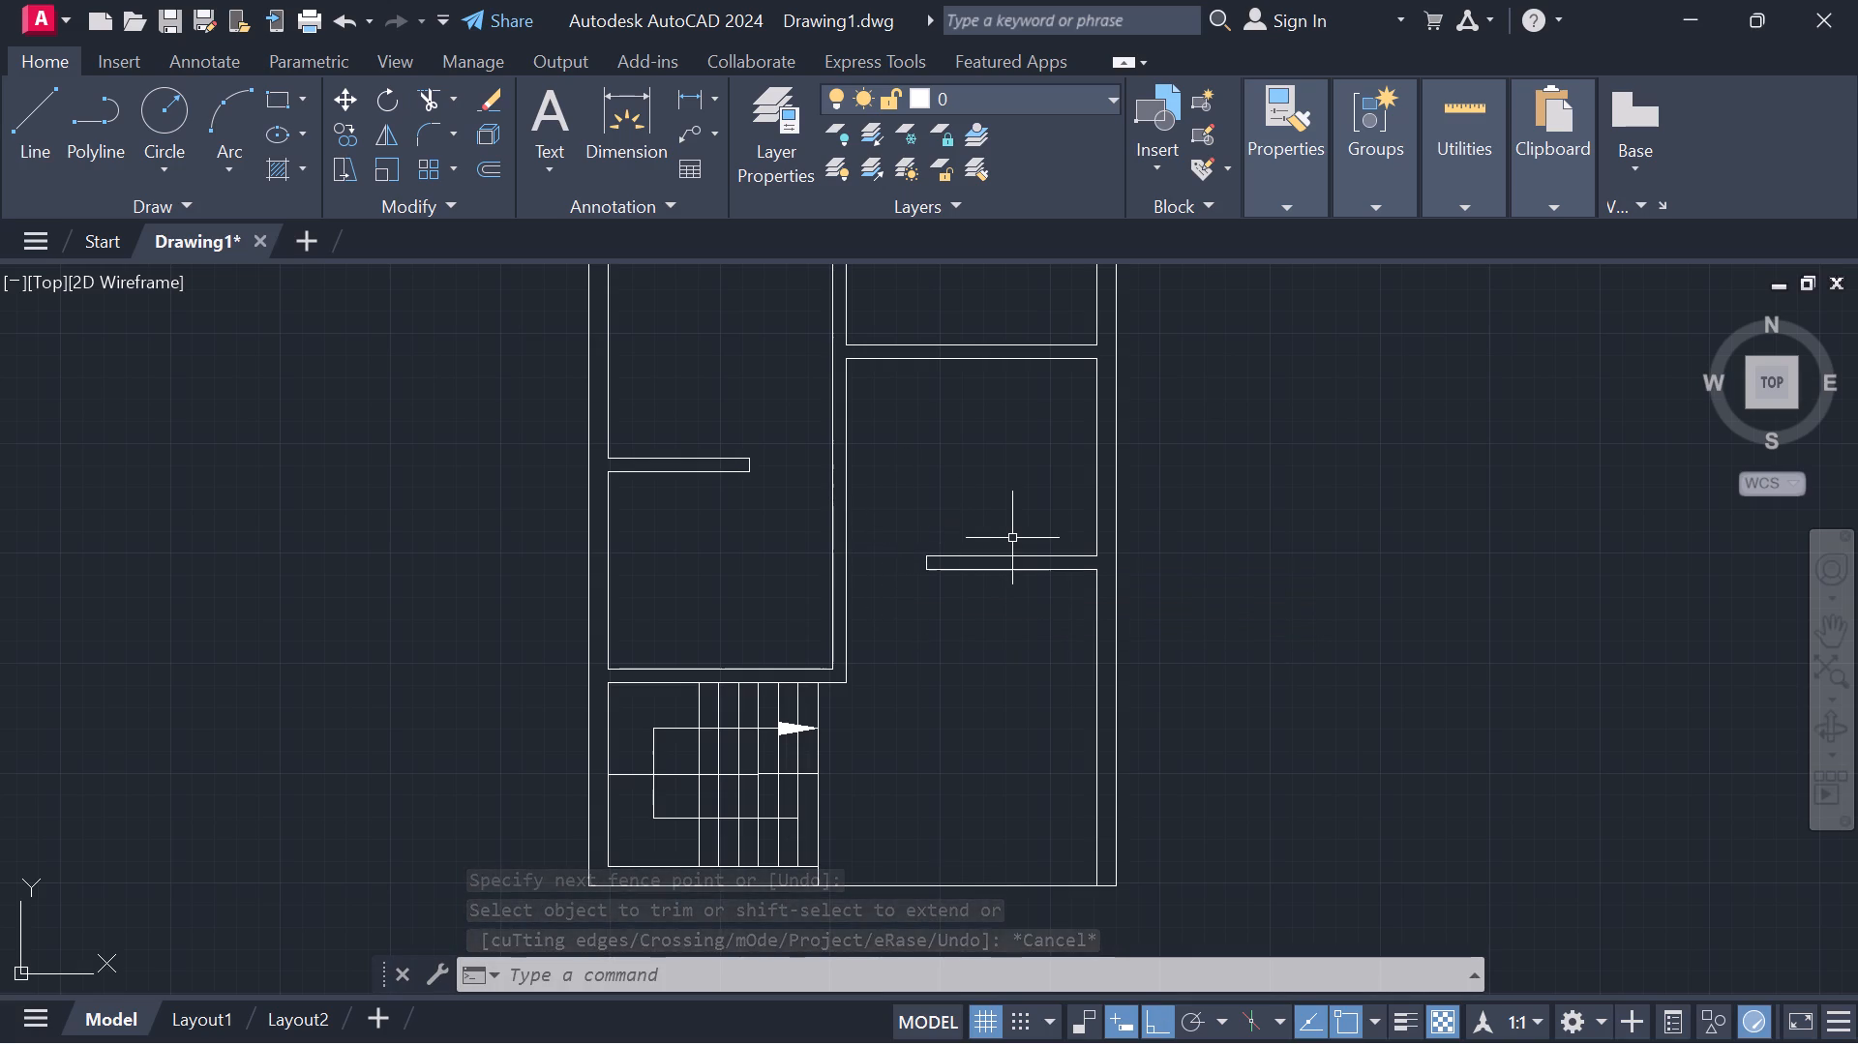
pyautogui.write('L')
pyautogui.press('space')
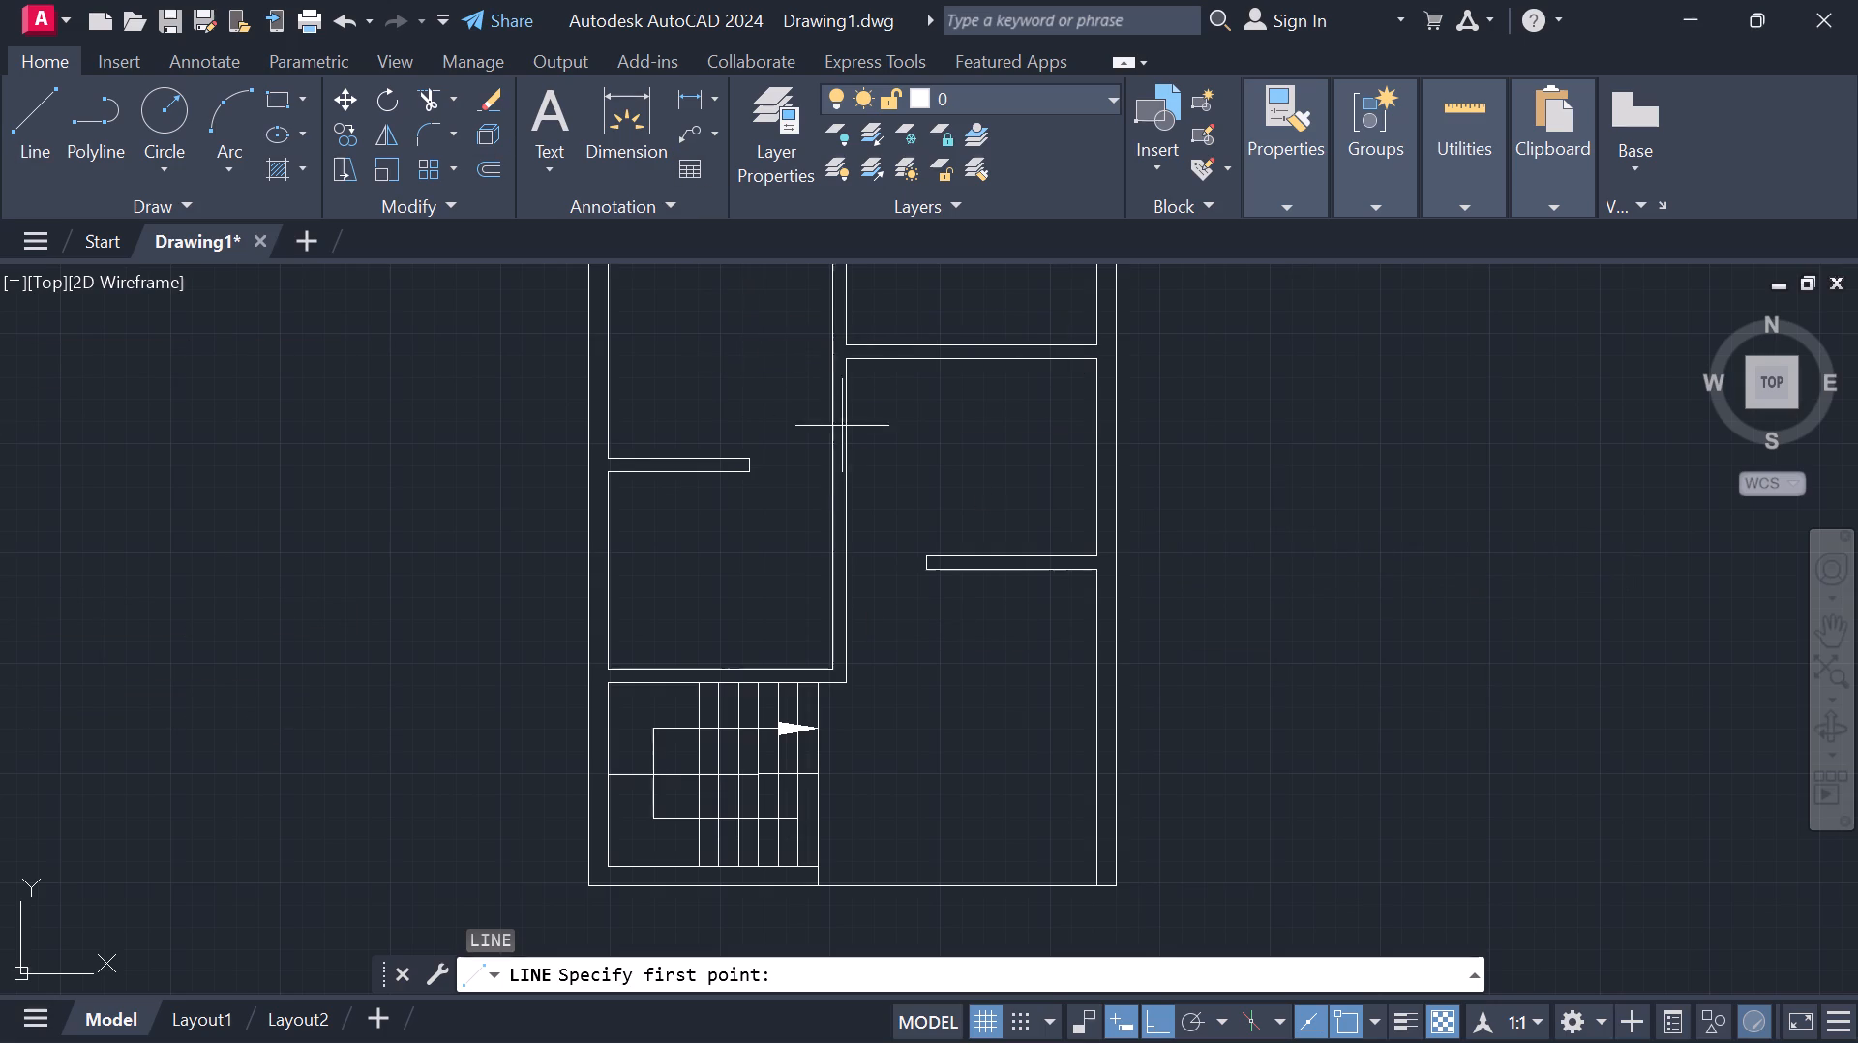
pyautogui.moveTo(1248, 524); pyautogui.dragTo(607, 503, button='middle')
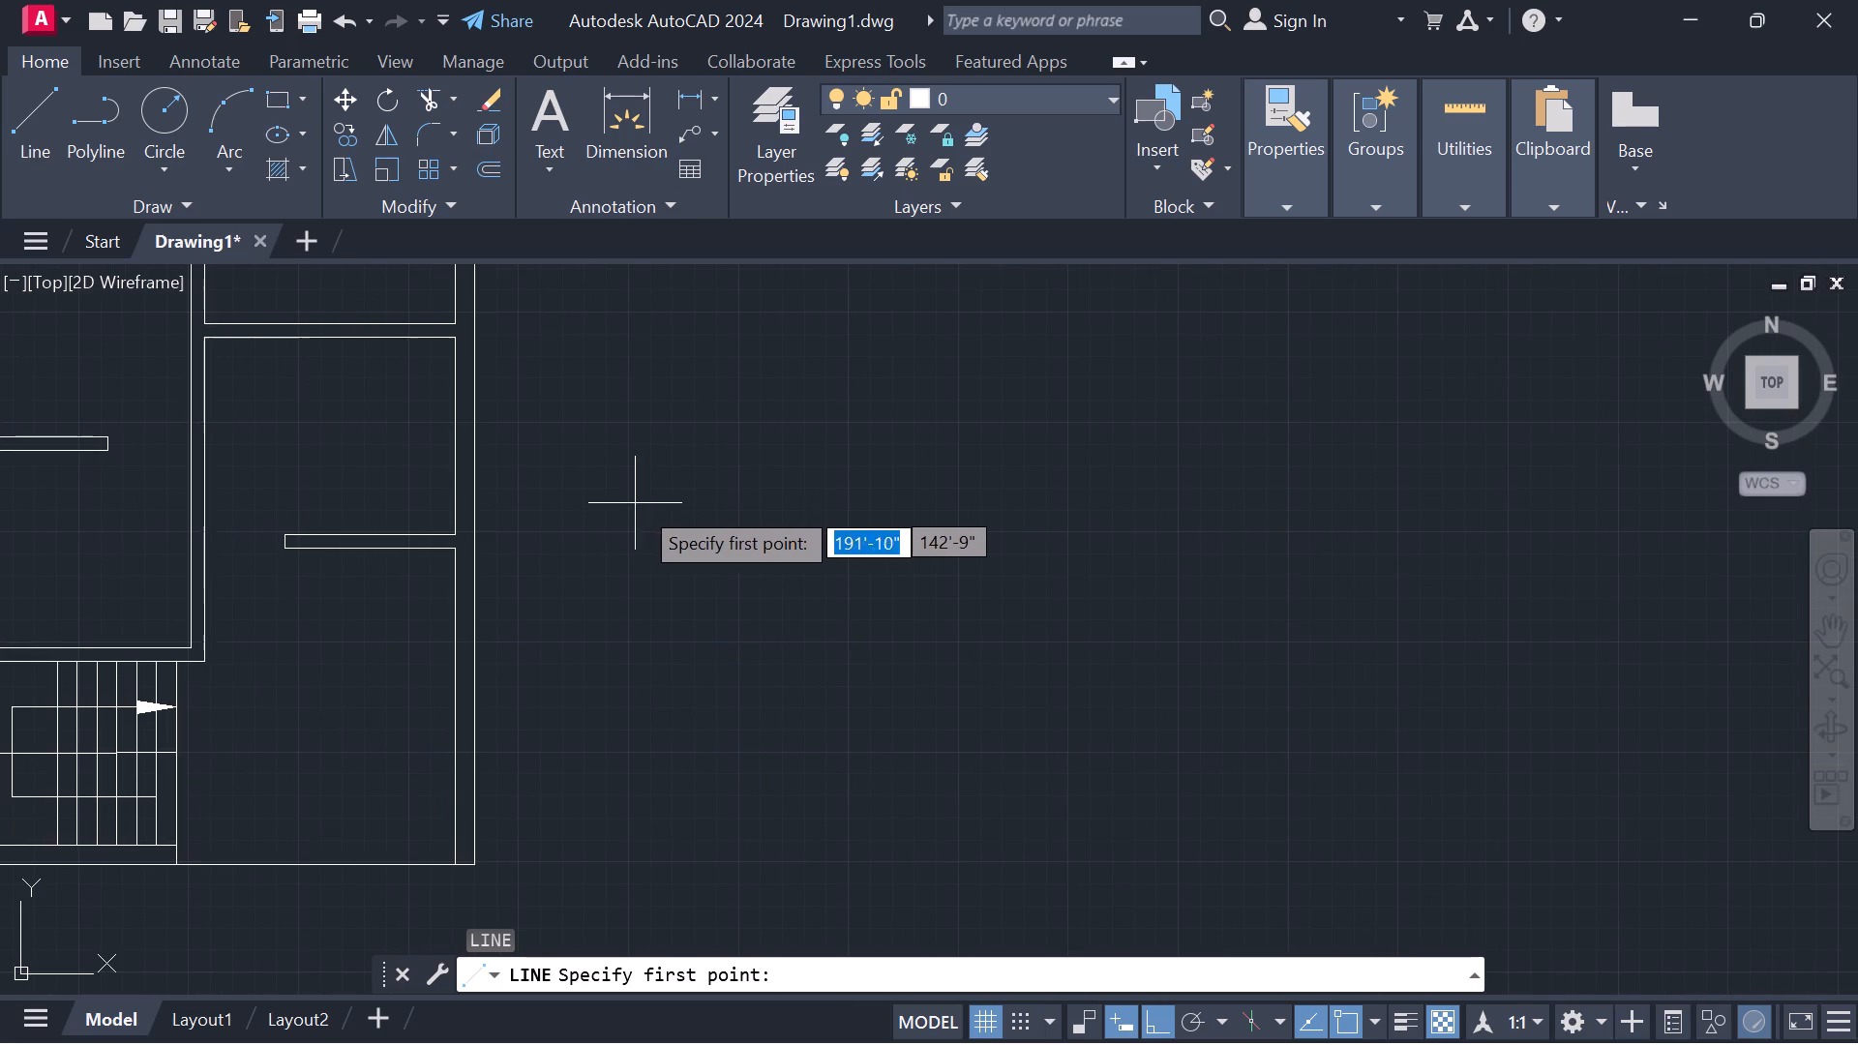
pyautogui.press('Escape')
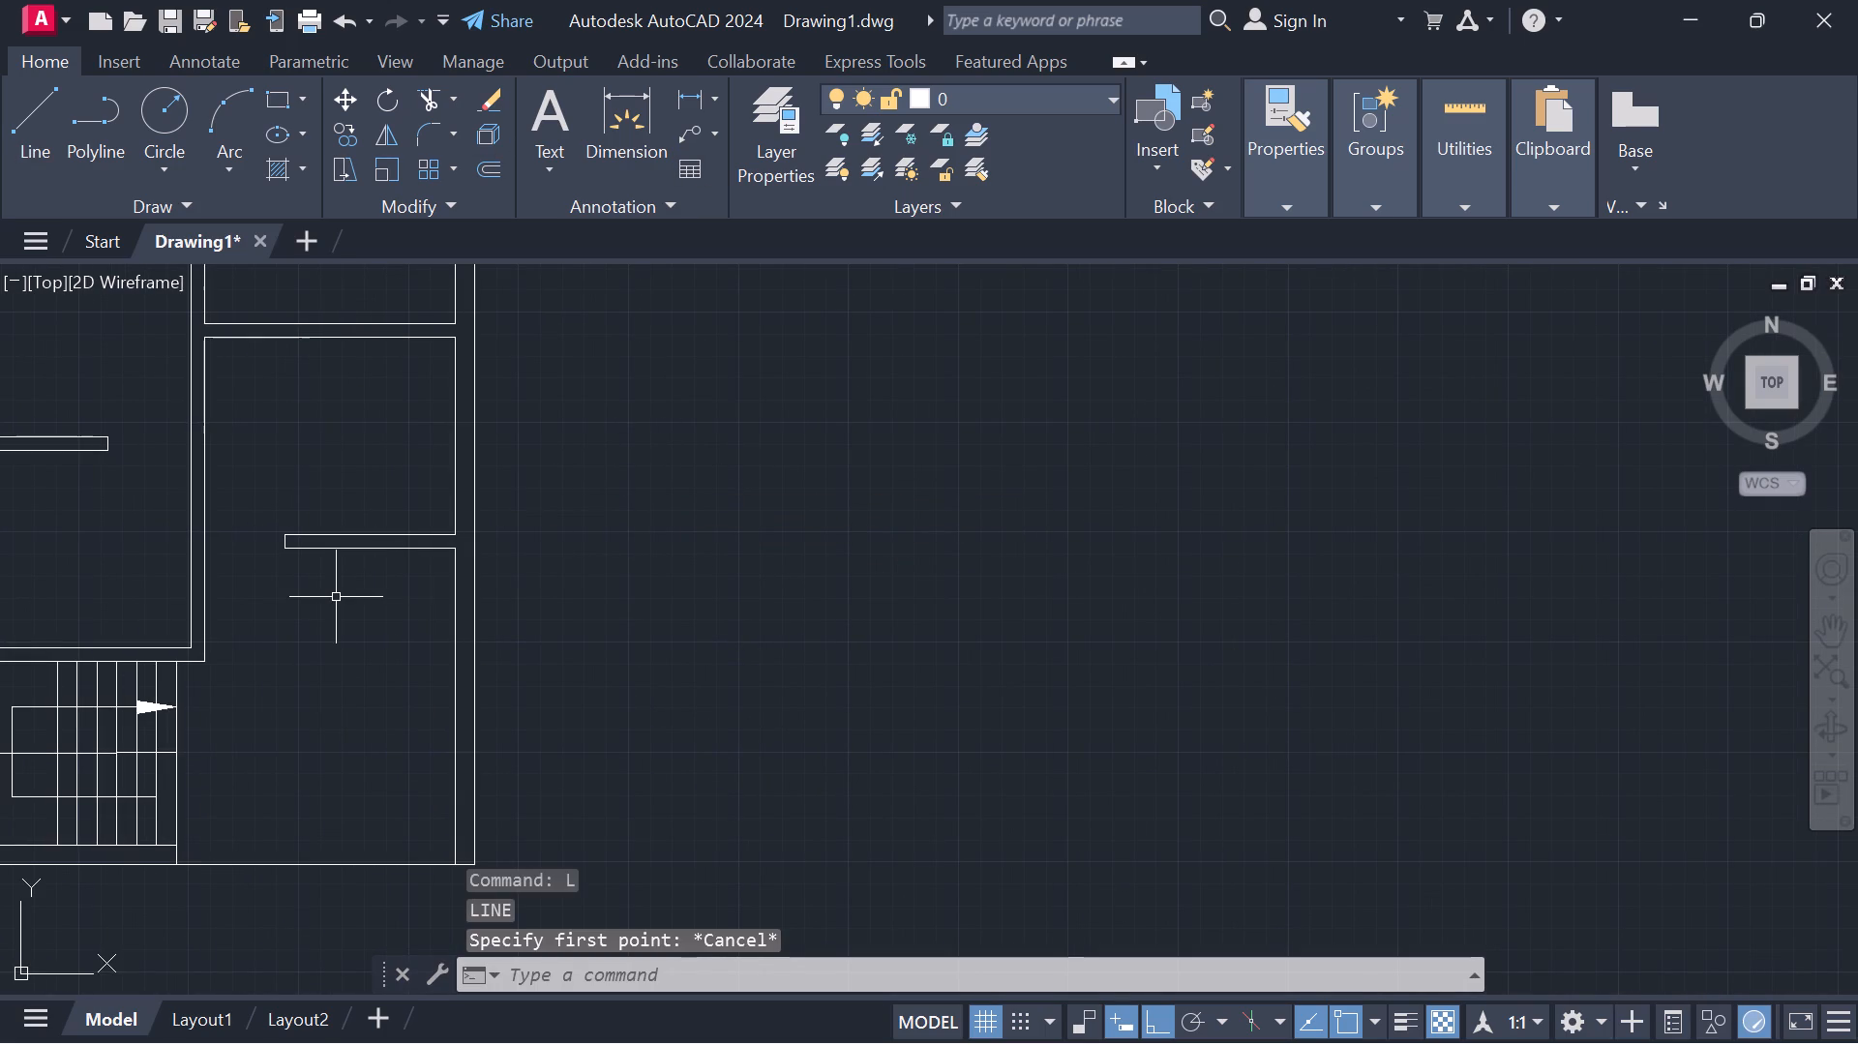
# Outline a door opening about 2'-5" wide in the central vertical partition, directly below the middle-right room's lower partition, with a closing line at each end.
pyautogui.press('space')
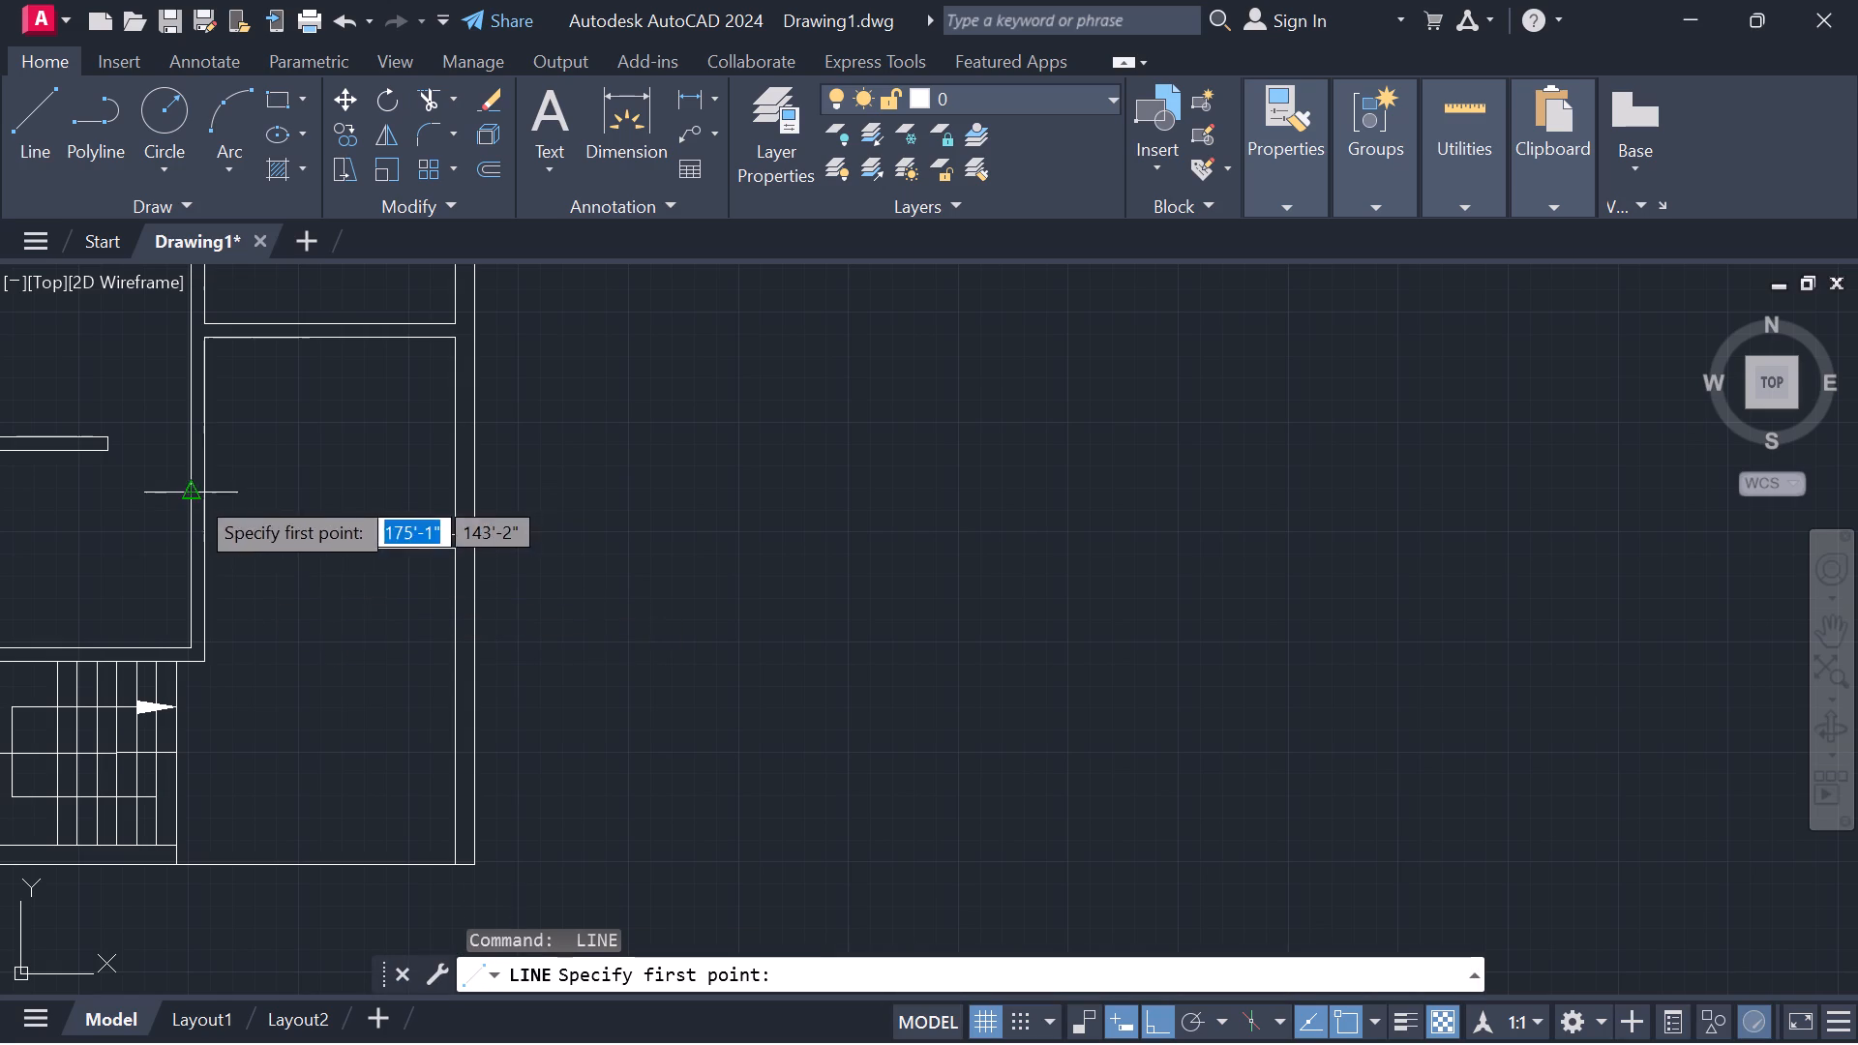
pyautogui.moveTo(276, 462); pyautogui.dragTo(880, 461, button='middle')
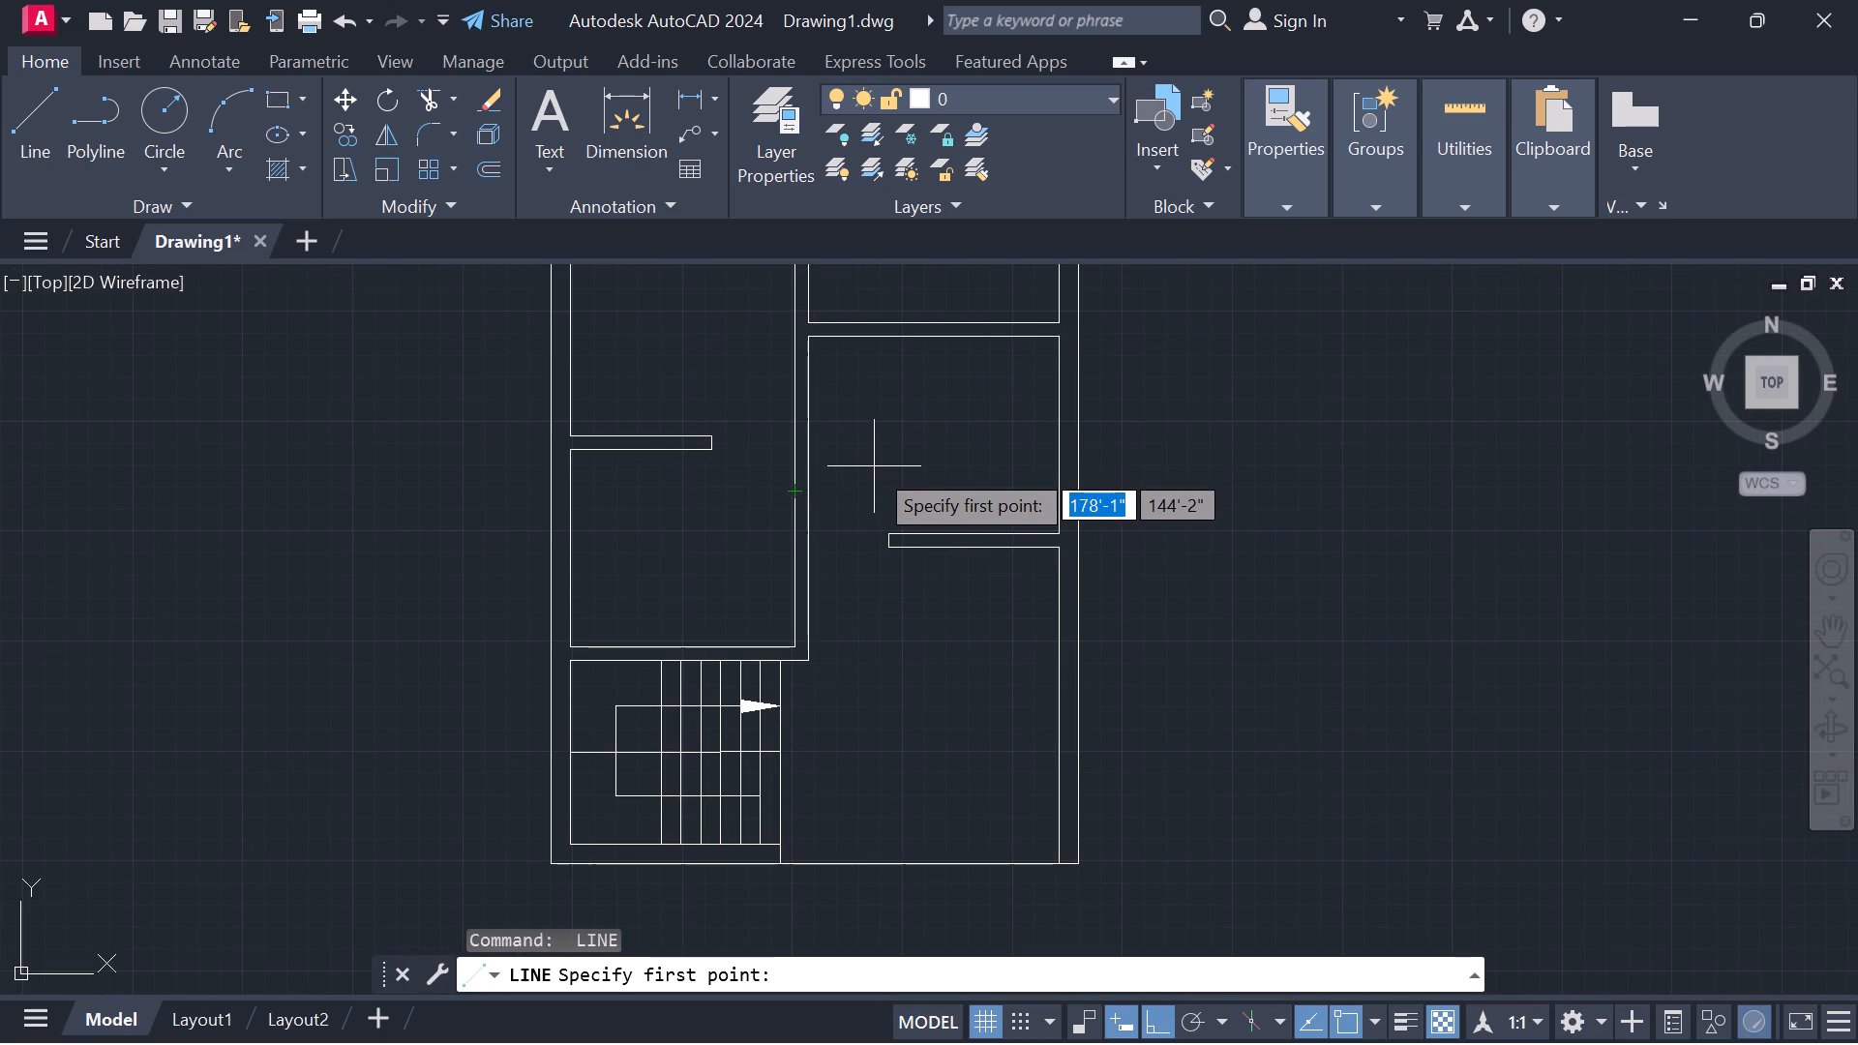
pyautogui.moveTo(869, 463); pyautogui.dragTo(845, 523, button='middle')
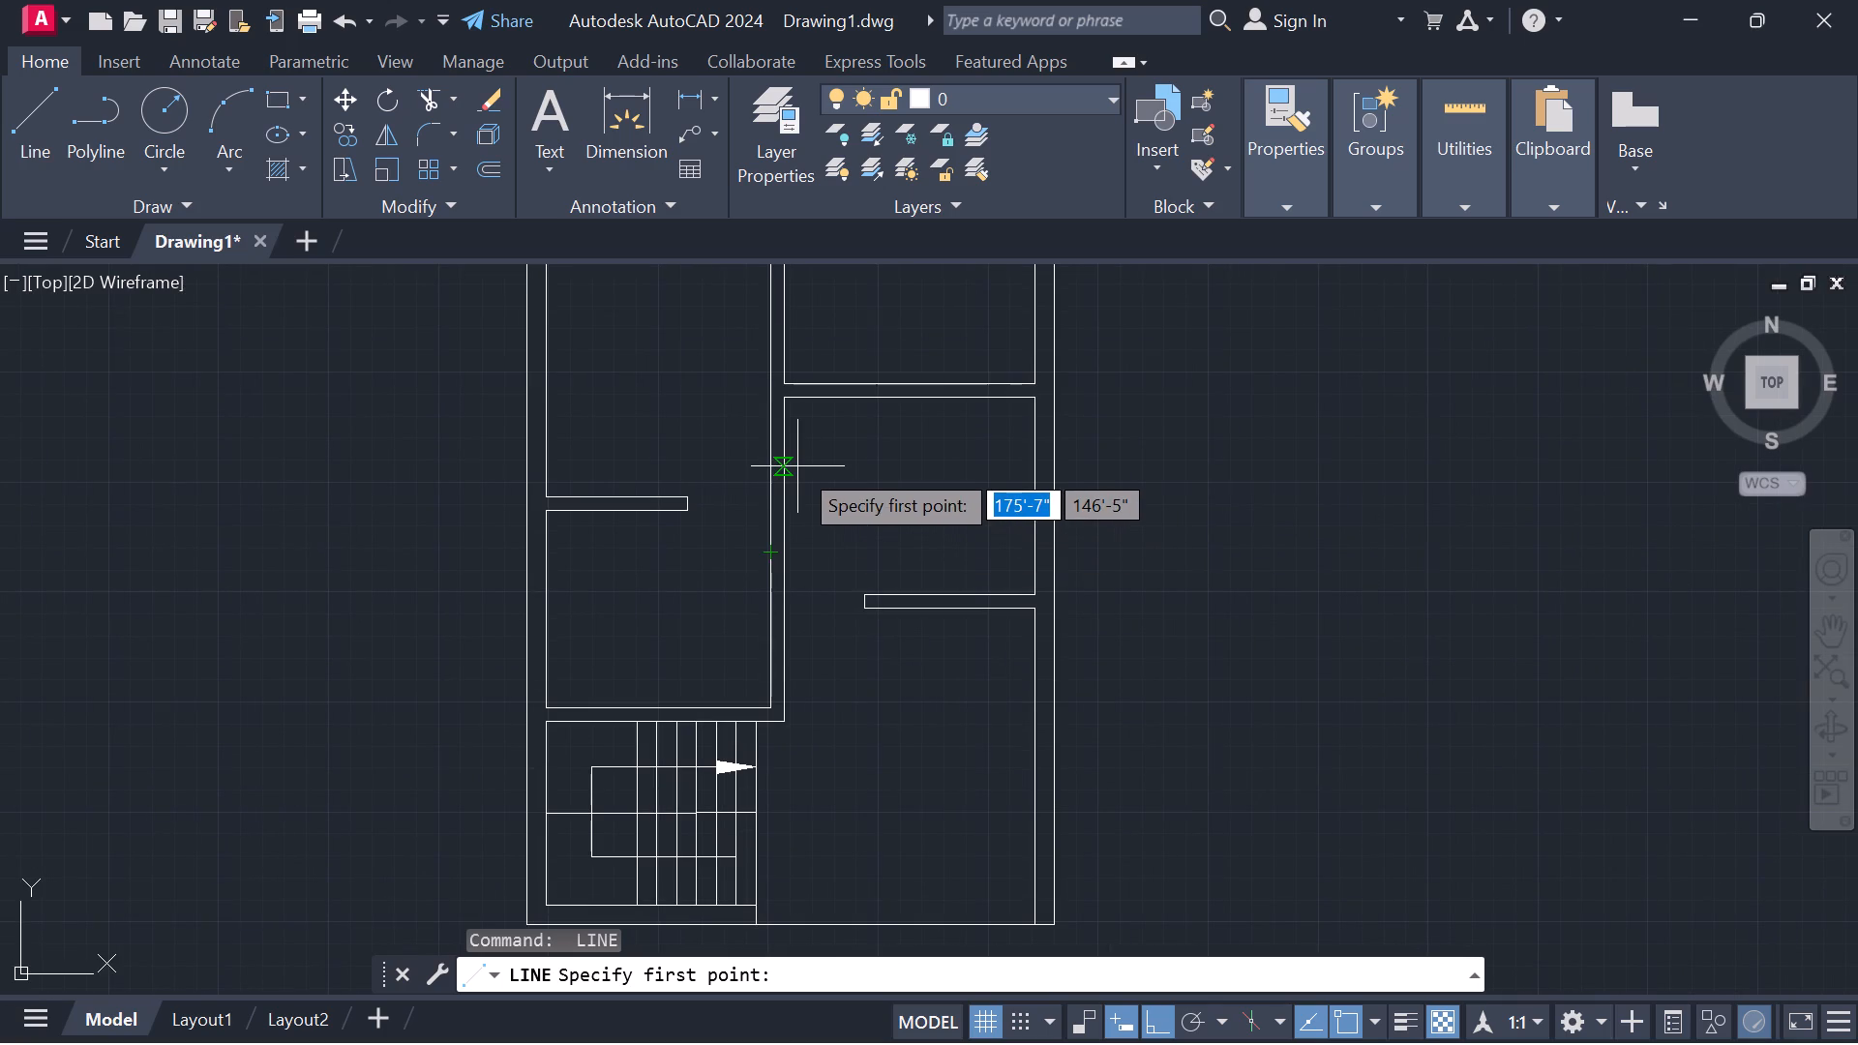
pyautogui.click(787, 403)
pyautogui.scroll(3, 753, 398)
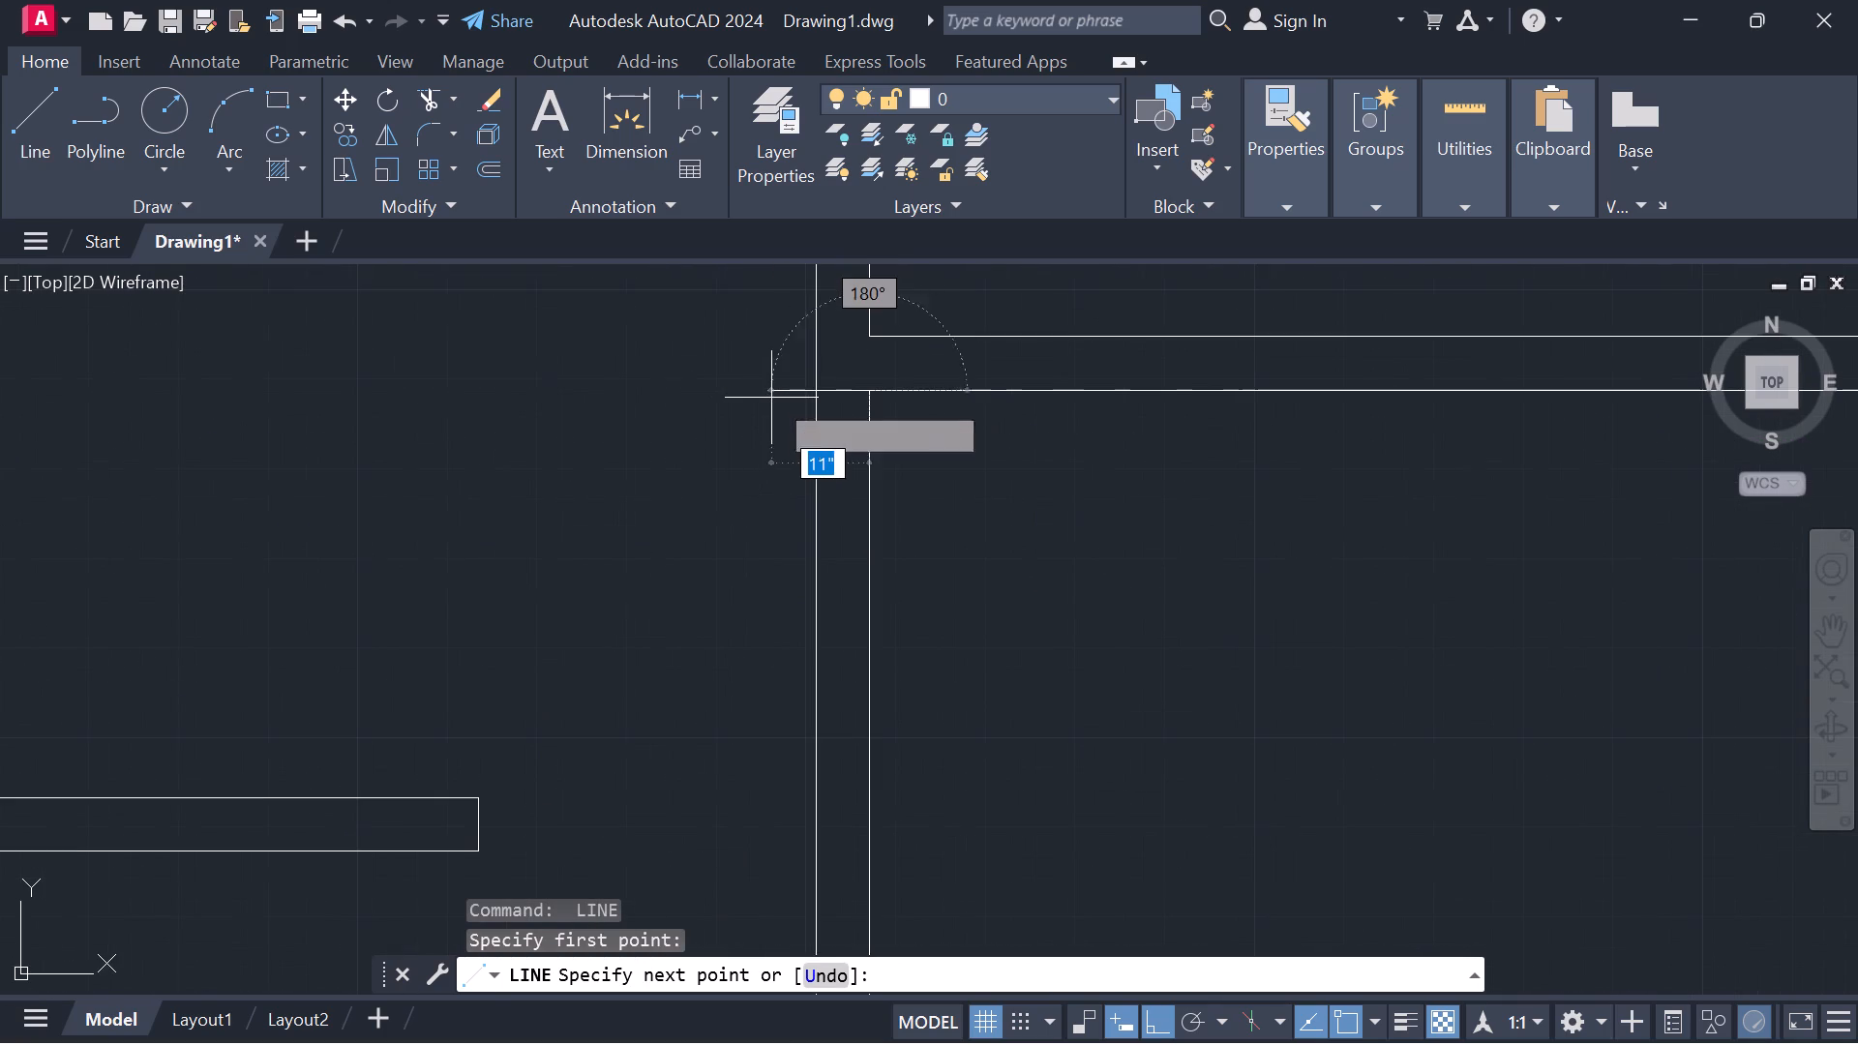
pyautogui.click(813, 394)
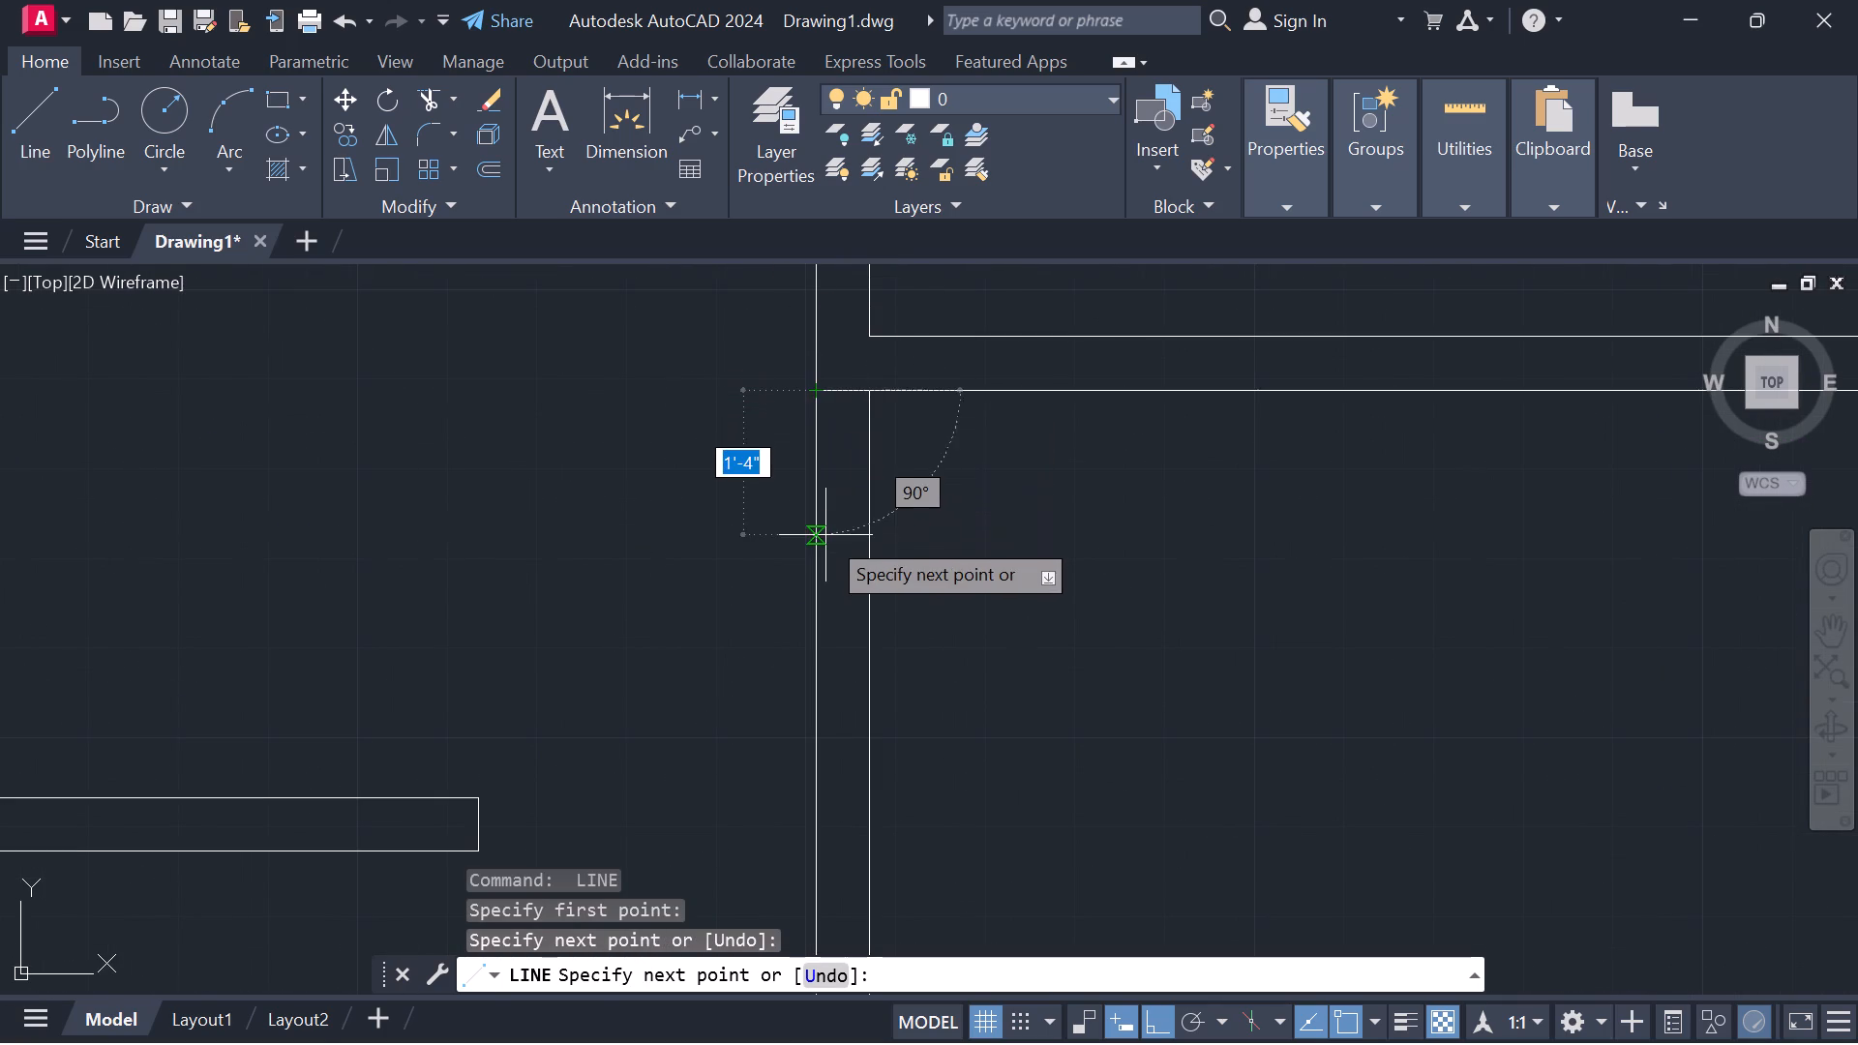
pyautogui.scroll(-3, 826, 540)
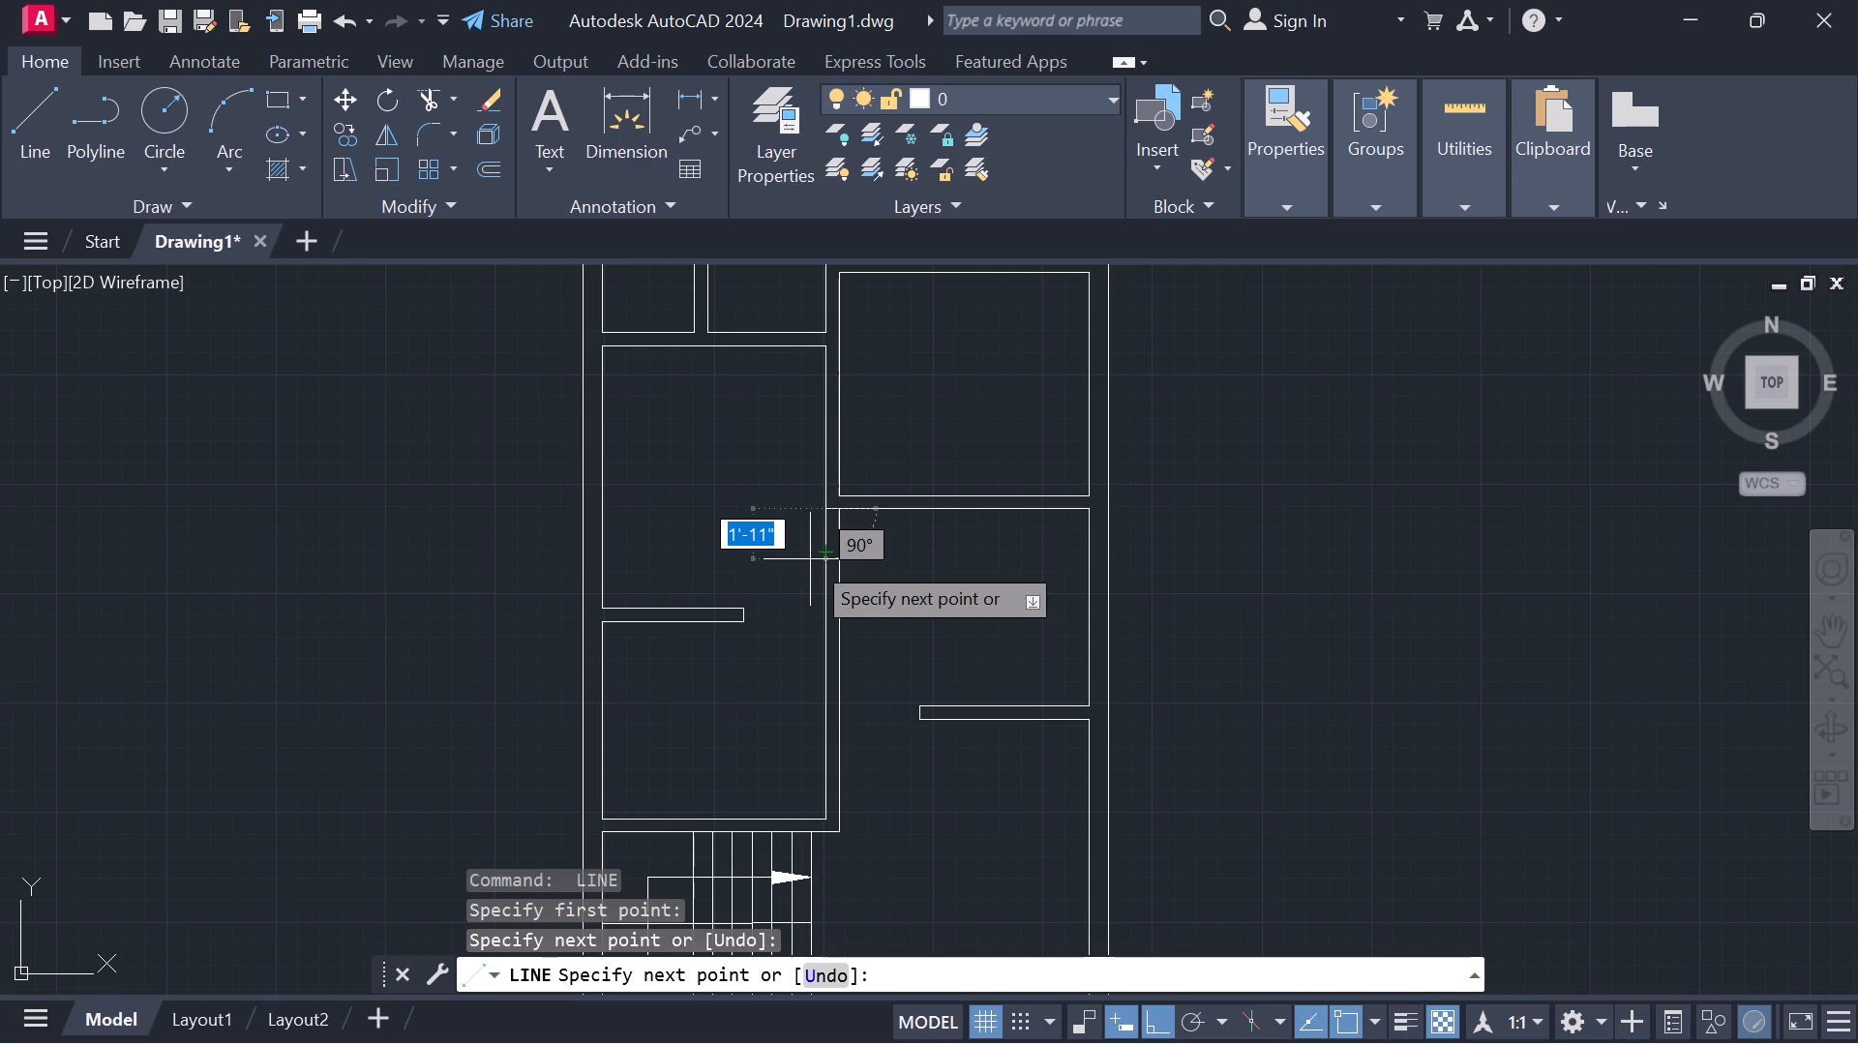
pyautogui.scroll(2, 834, 566)
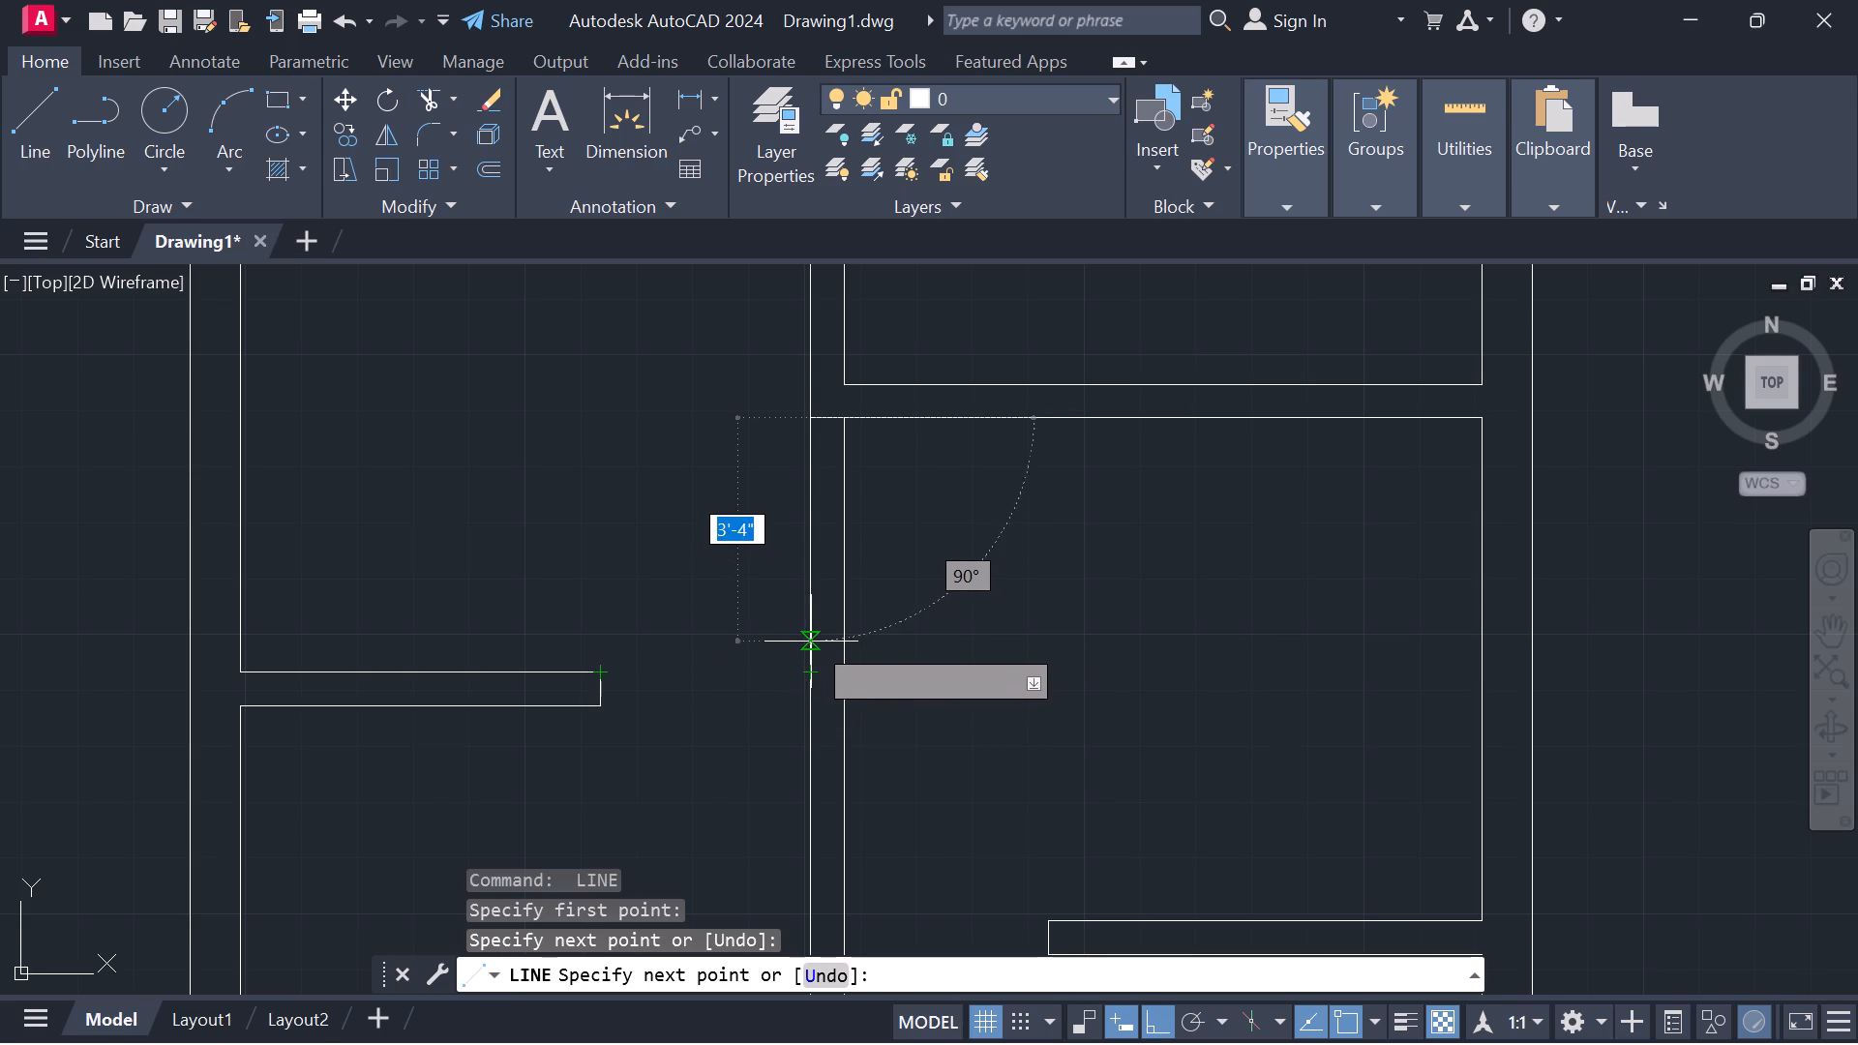
pyautogui.click(812, 579)
pyautogui.click(856, 577)
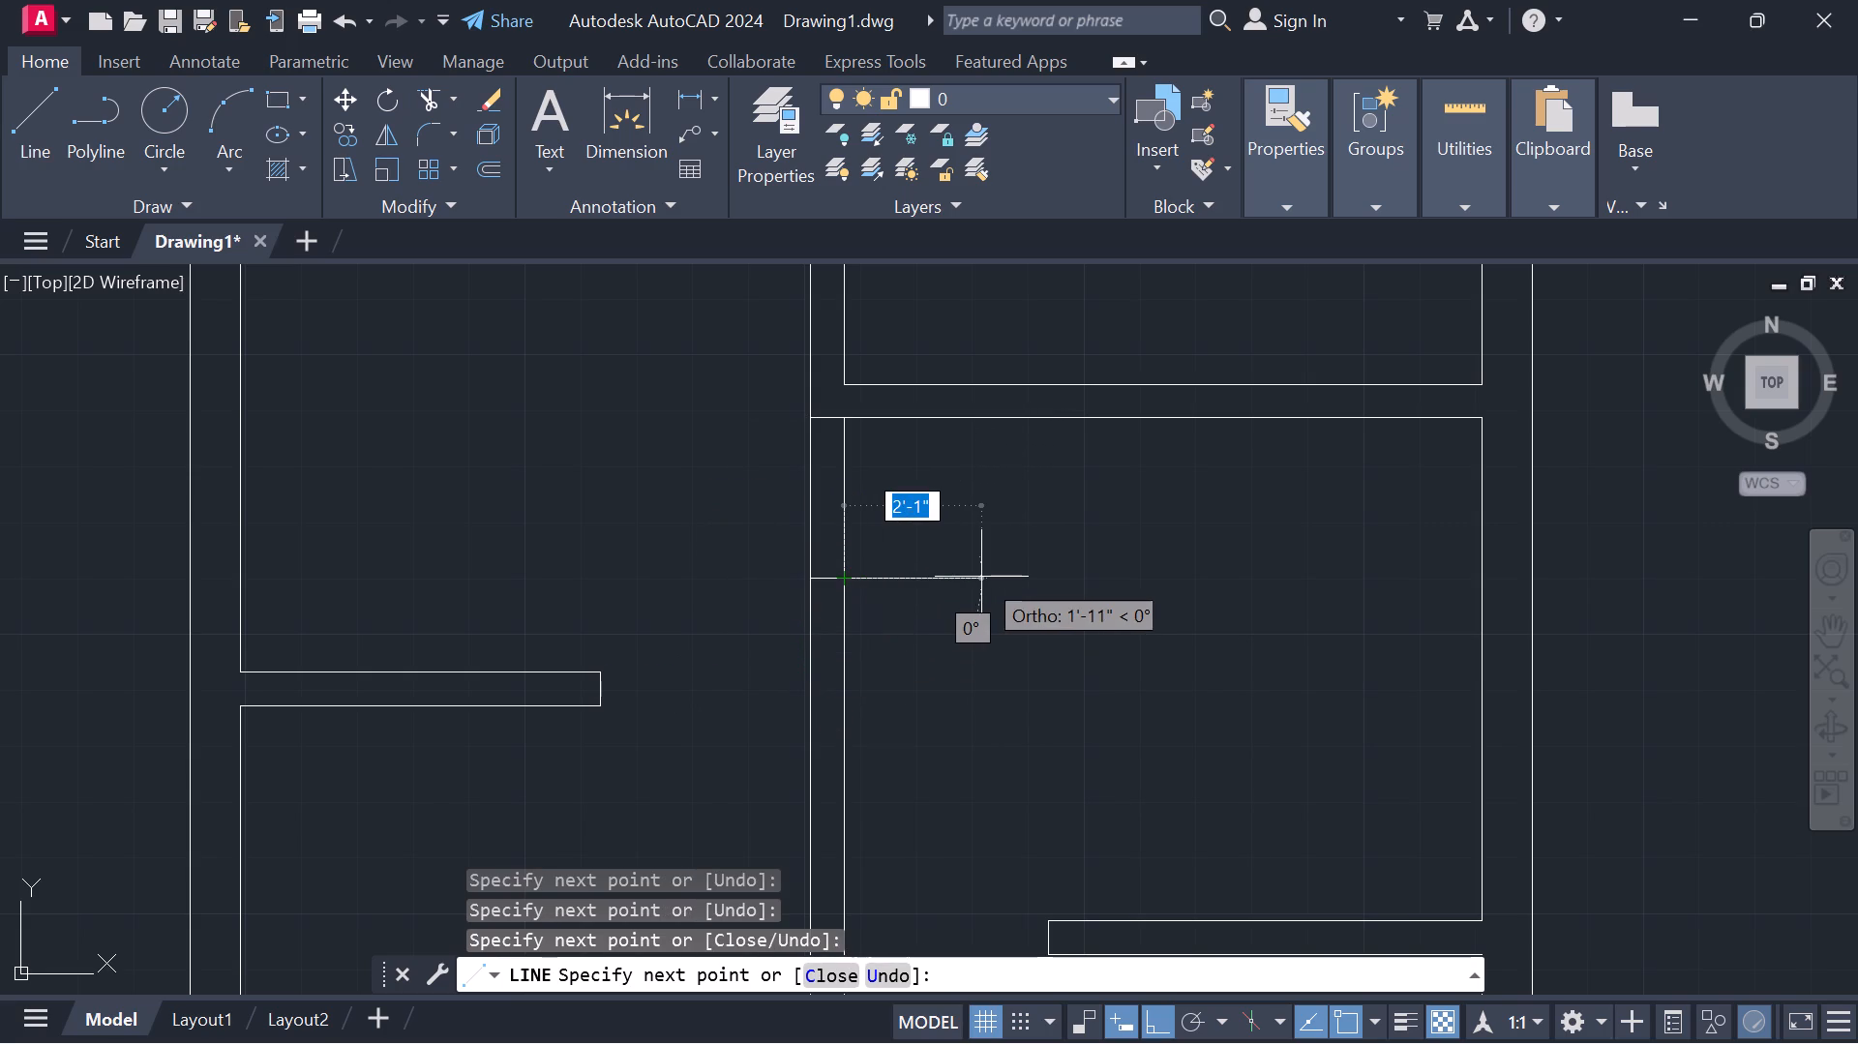
pyautogui.press('Escape')
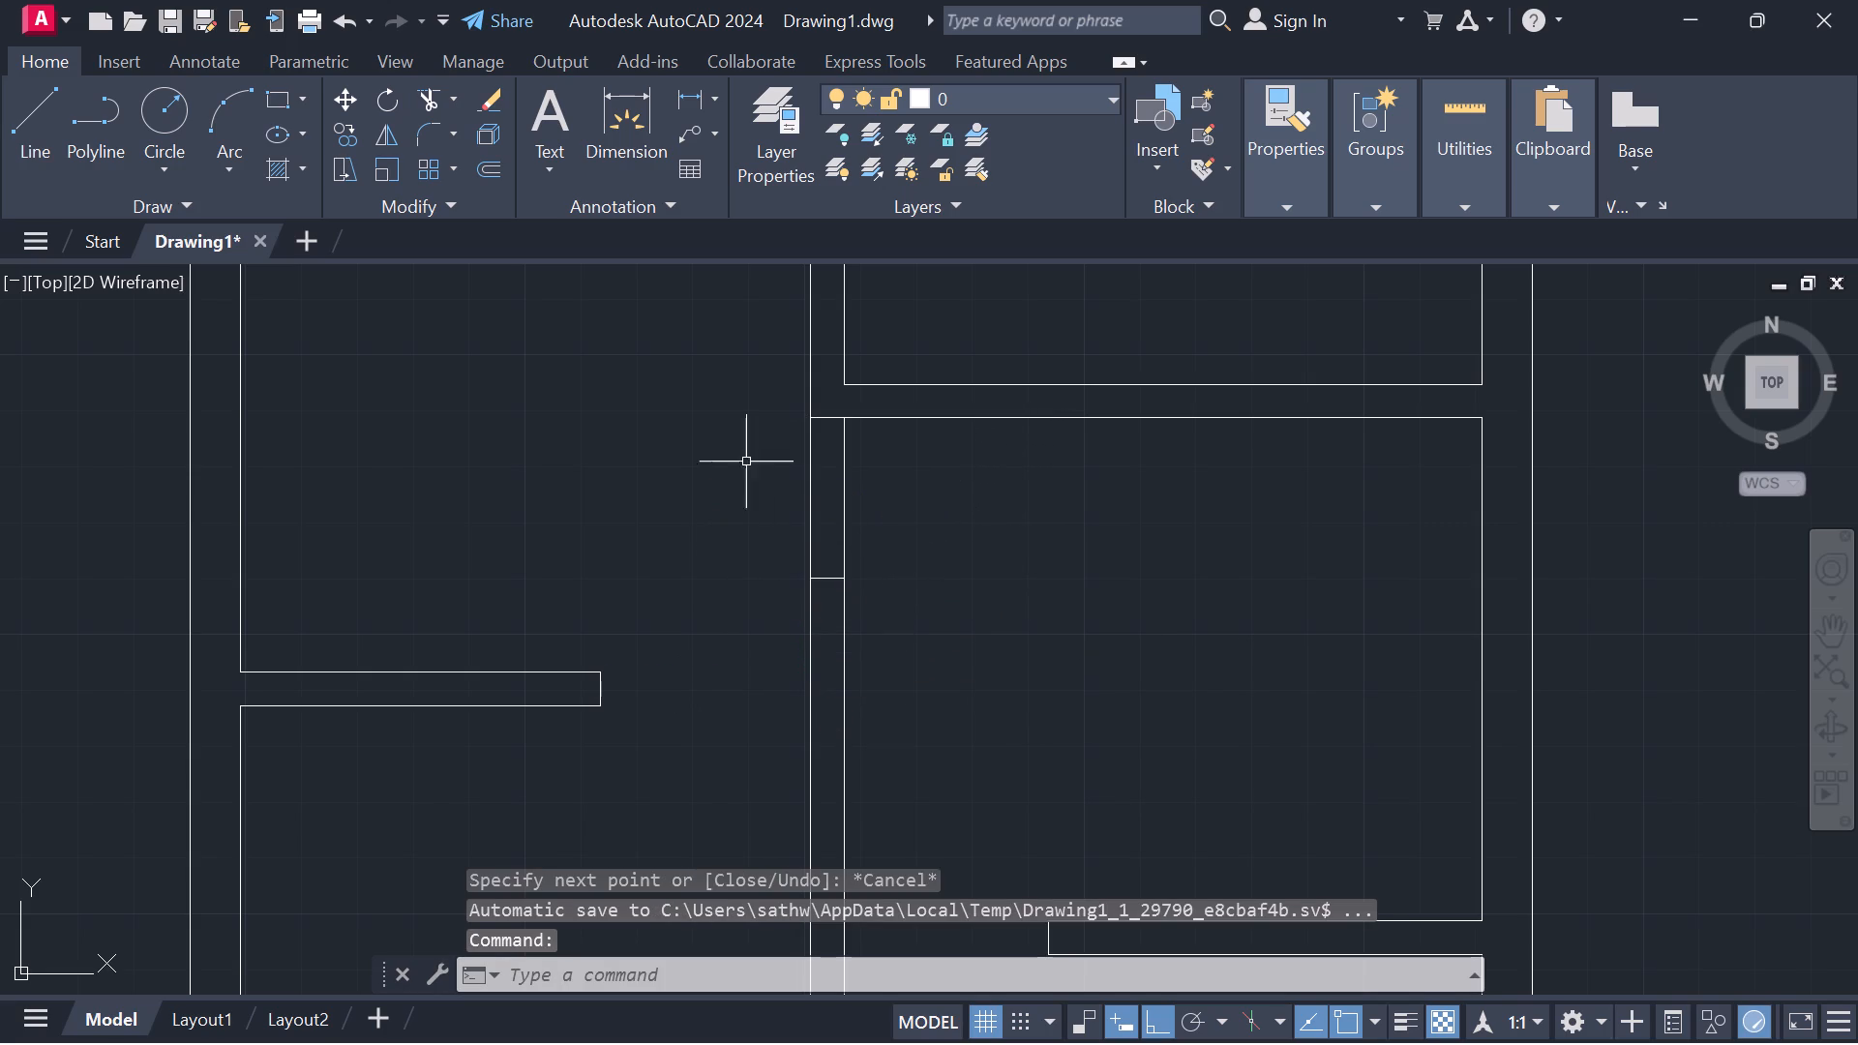
# Trim both faces of the central vertical partition between the two closing lines to open the doorway.
pyautogui.click(427, 98)
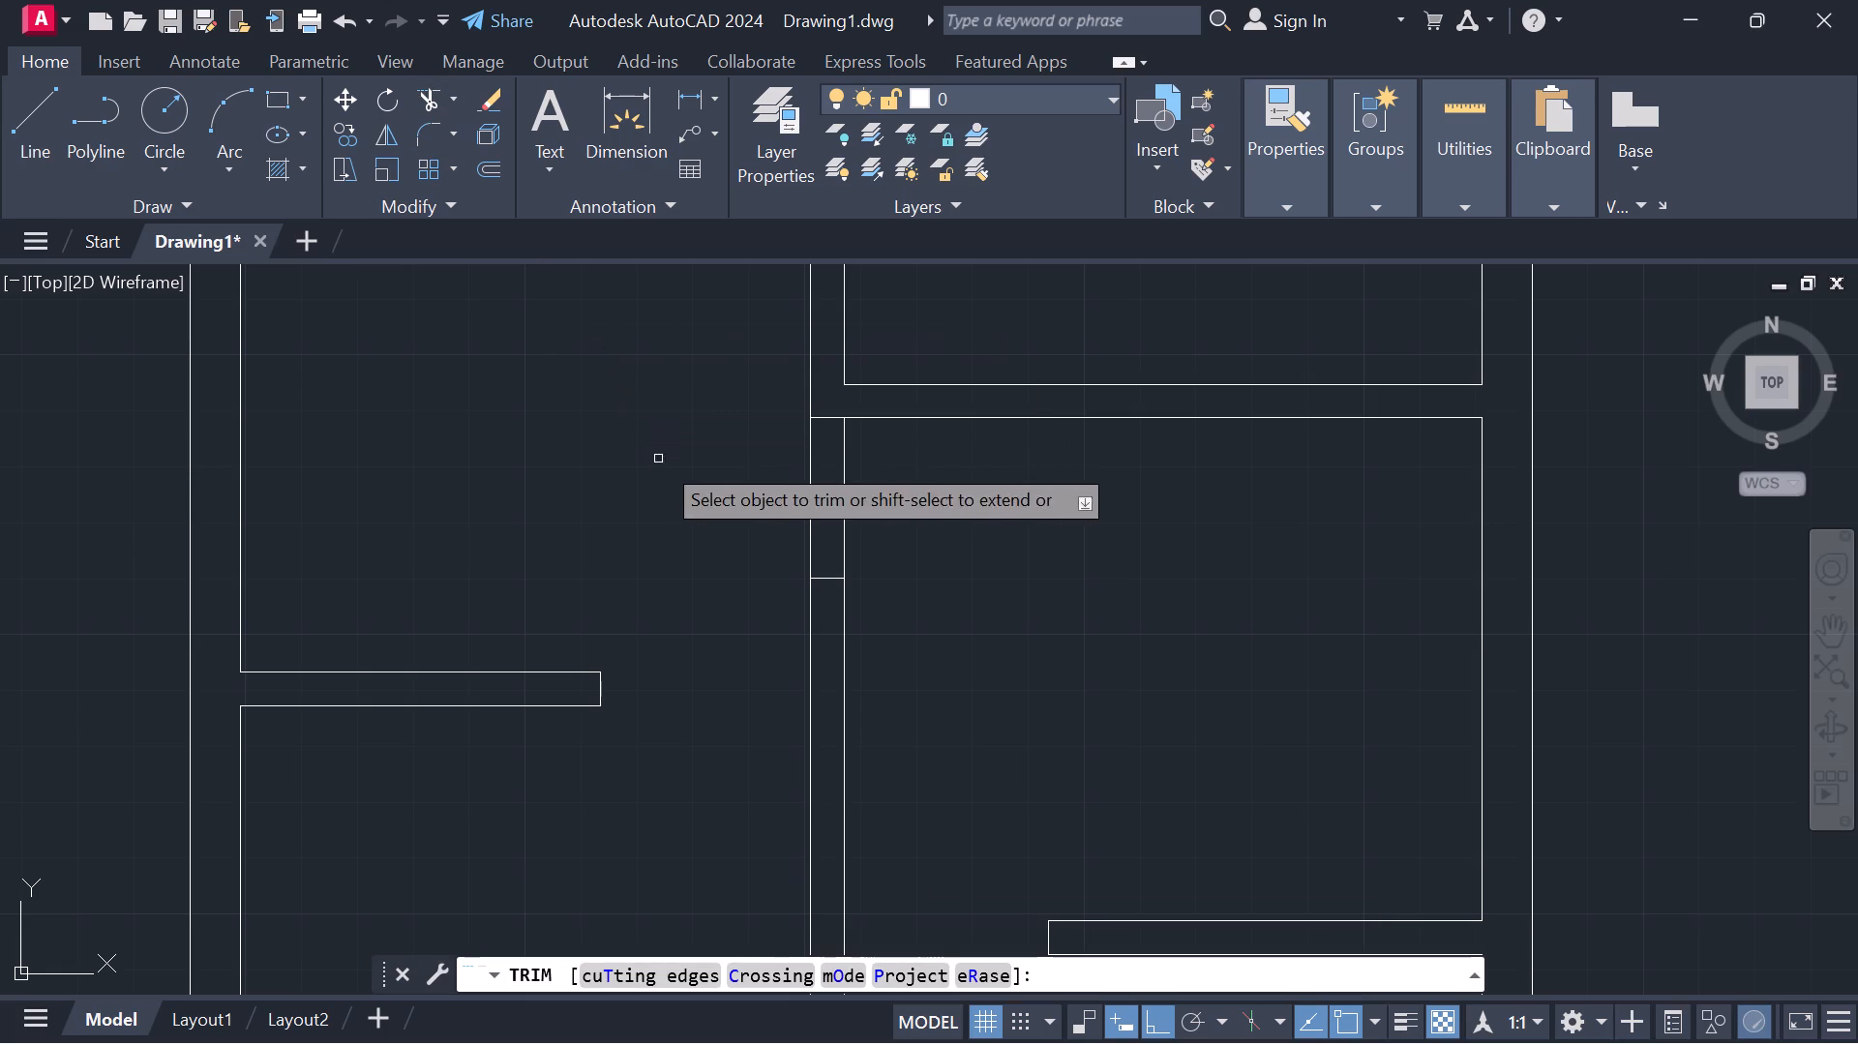
pyautogui.moveTo(672, 463); pyautogui.dragTo(914, 515)
pyautogui.moveTo(737, 493); pyautogui.dragTo(893, 522)
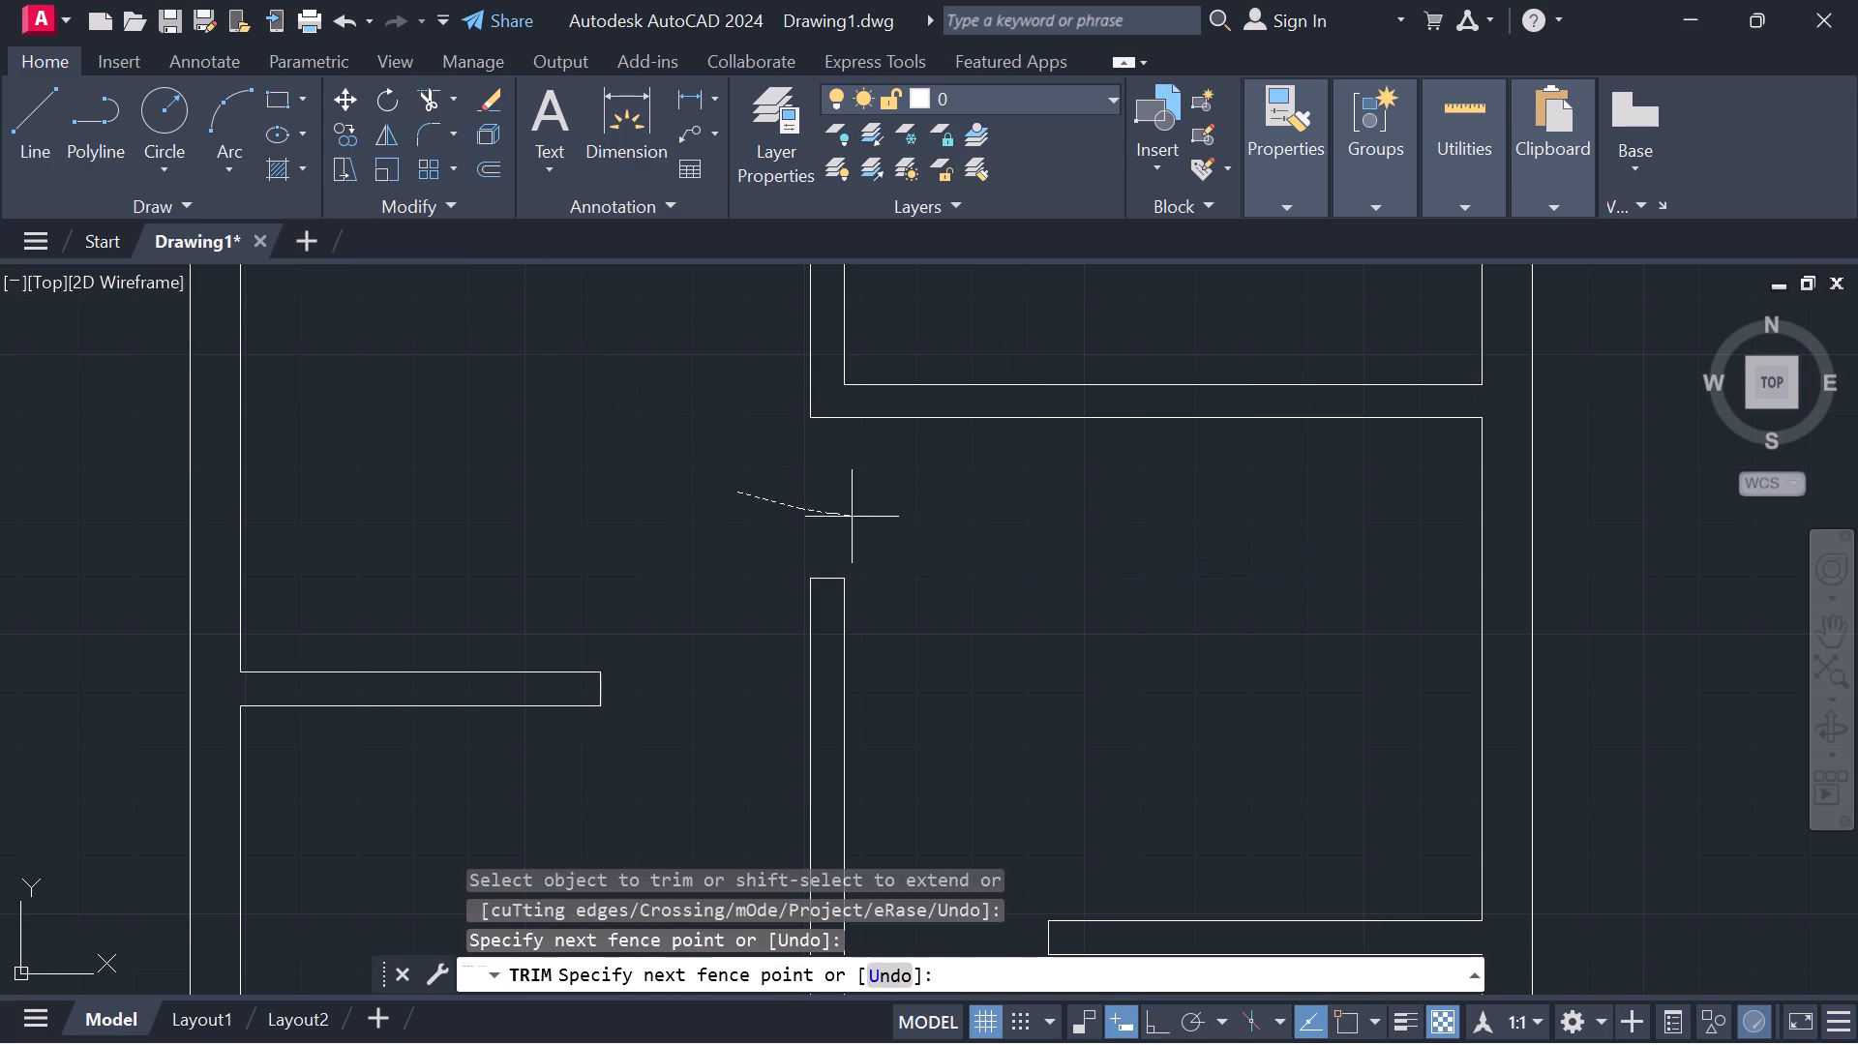
pyautogui.moveTo(893, 522); pyautogui.dragTo(898, 522)
pyautogui.scroll(-1, 898, 522)
pyautogui.press('Escape')
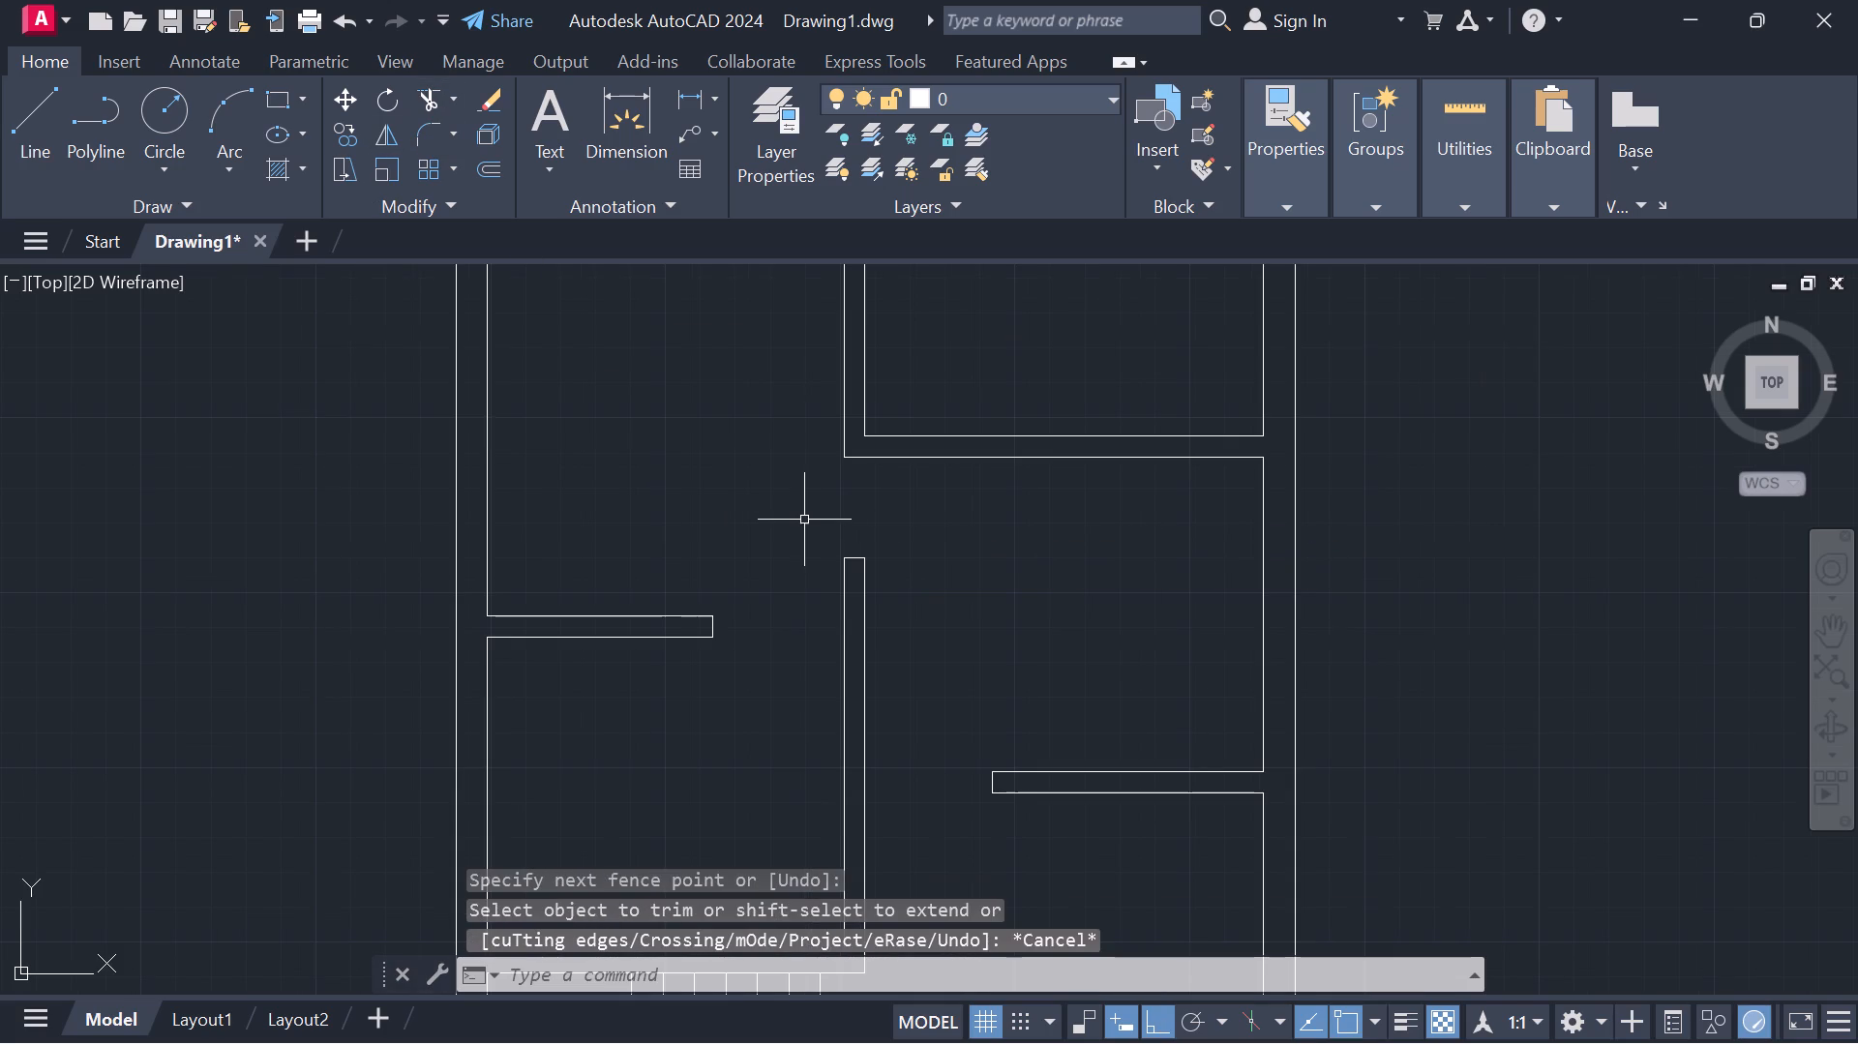
# Draw a vertical closing line across the partition above the left middle room, continuing down the right face of the small room's vertical partition.
pyautogui.write('L')
pyautogui.press('space')
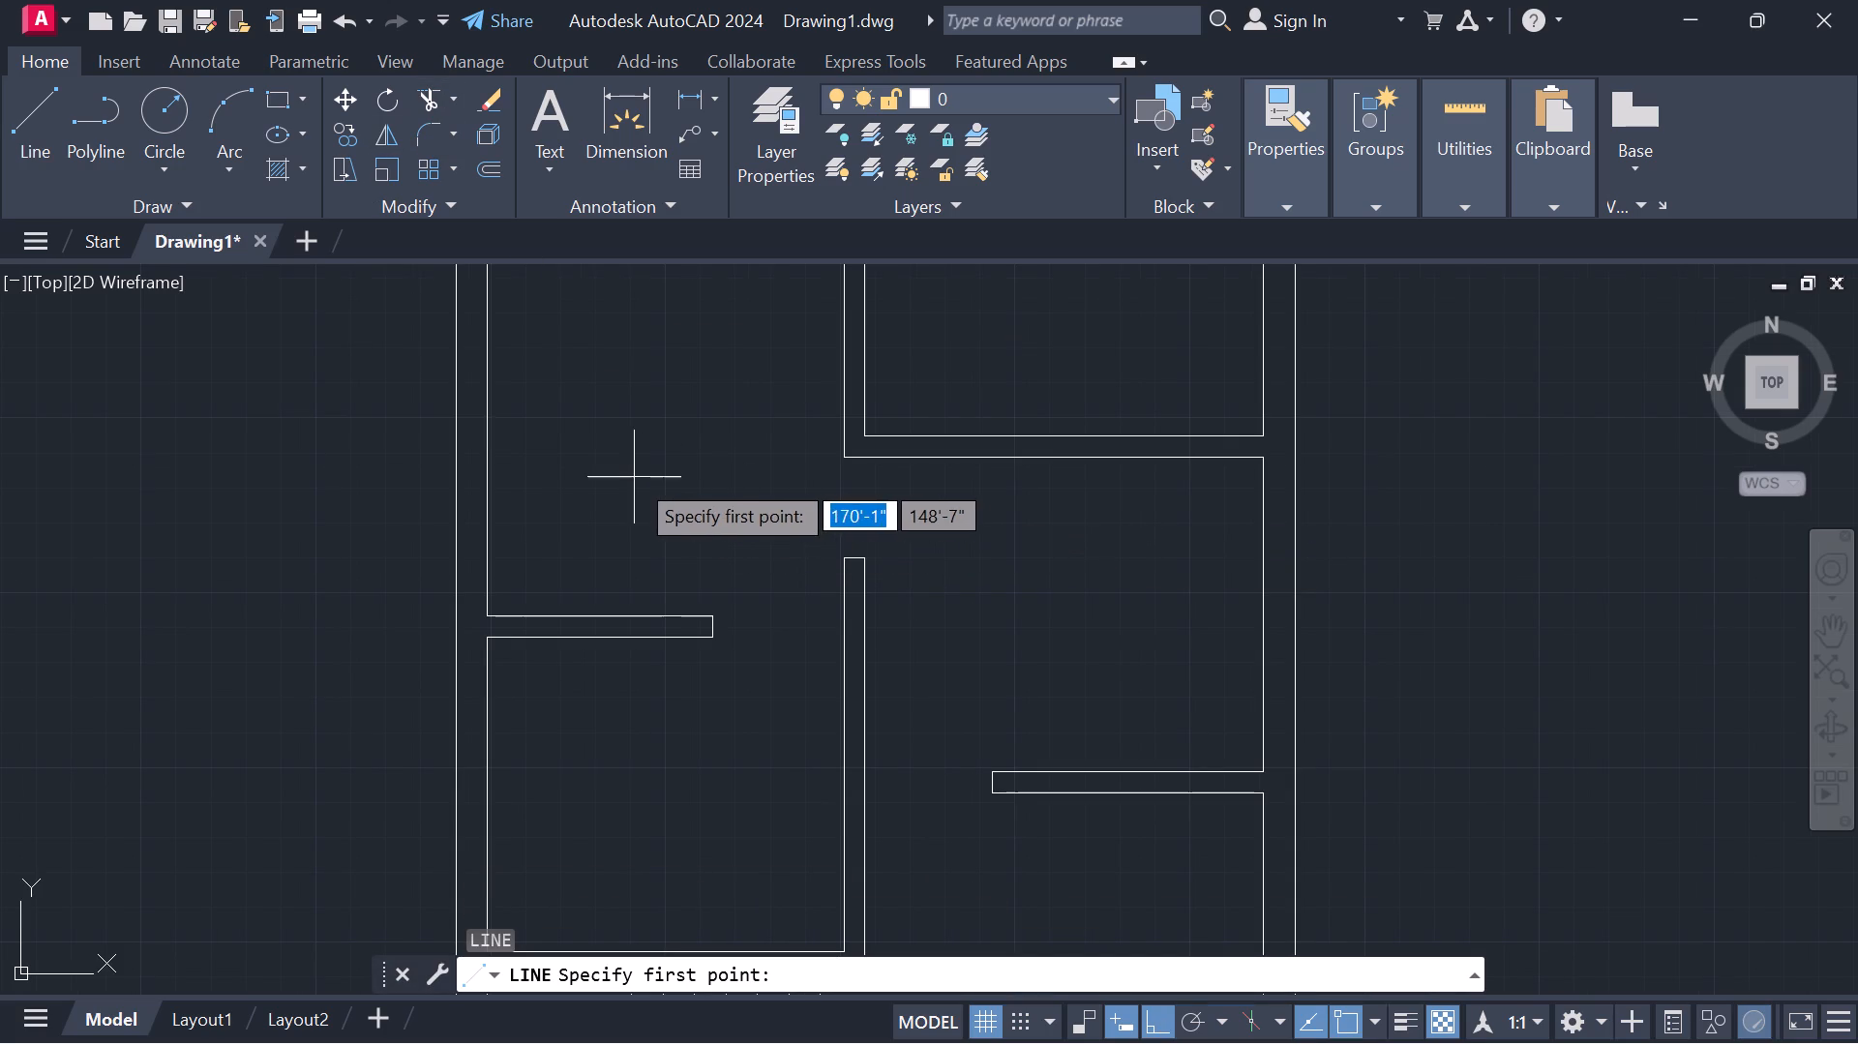
pyautogui.moveTo(631, 477); pyautogui.dragTo(861, 618, button='middle')
pyautogui.scroll(-1, 861, 601)
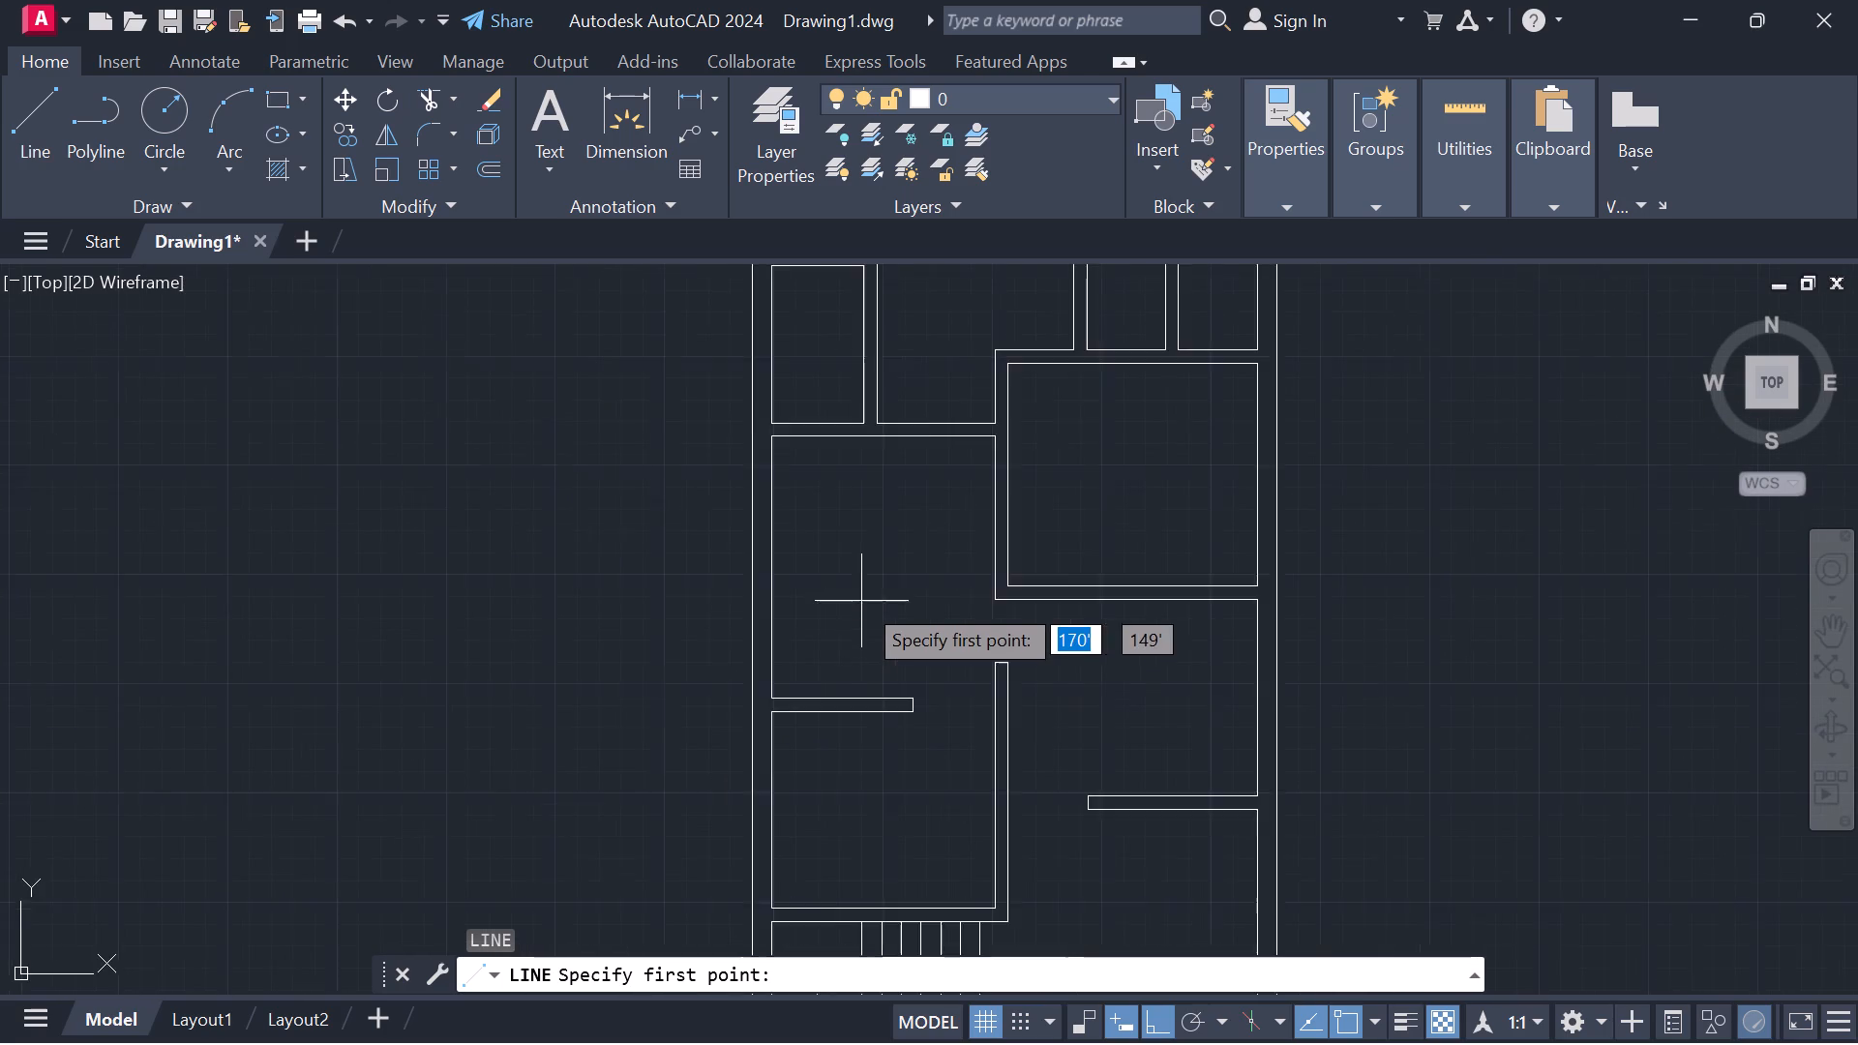
pyautogui.scroll(-1, 861, 601)
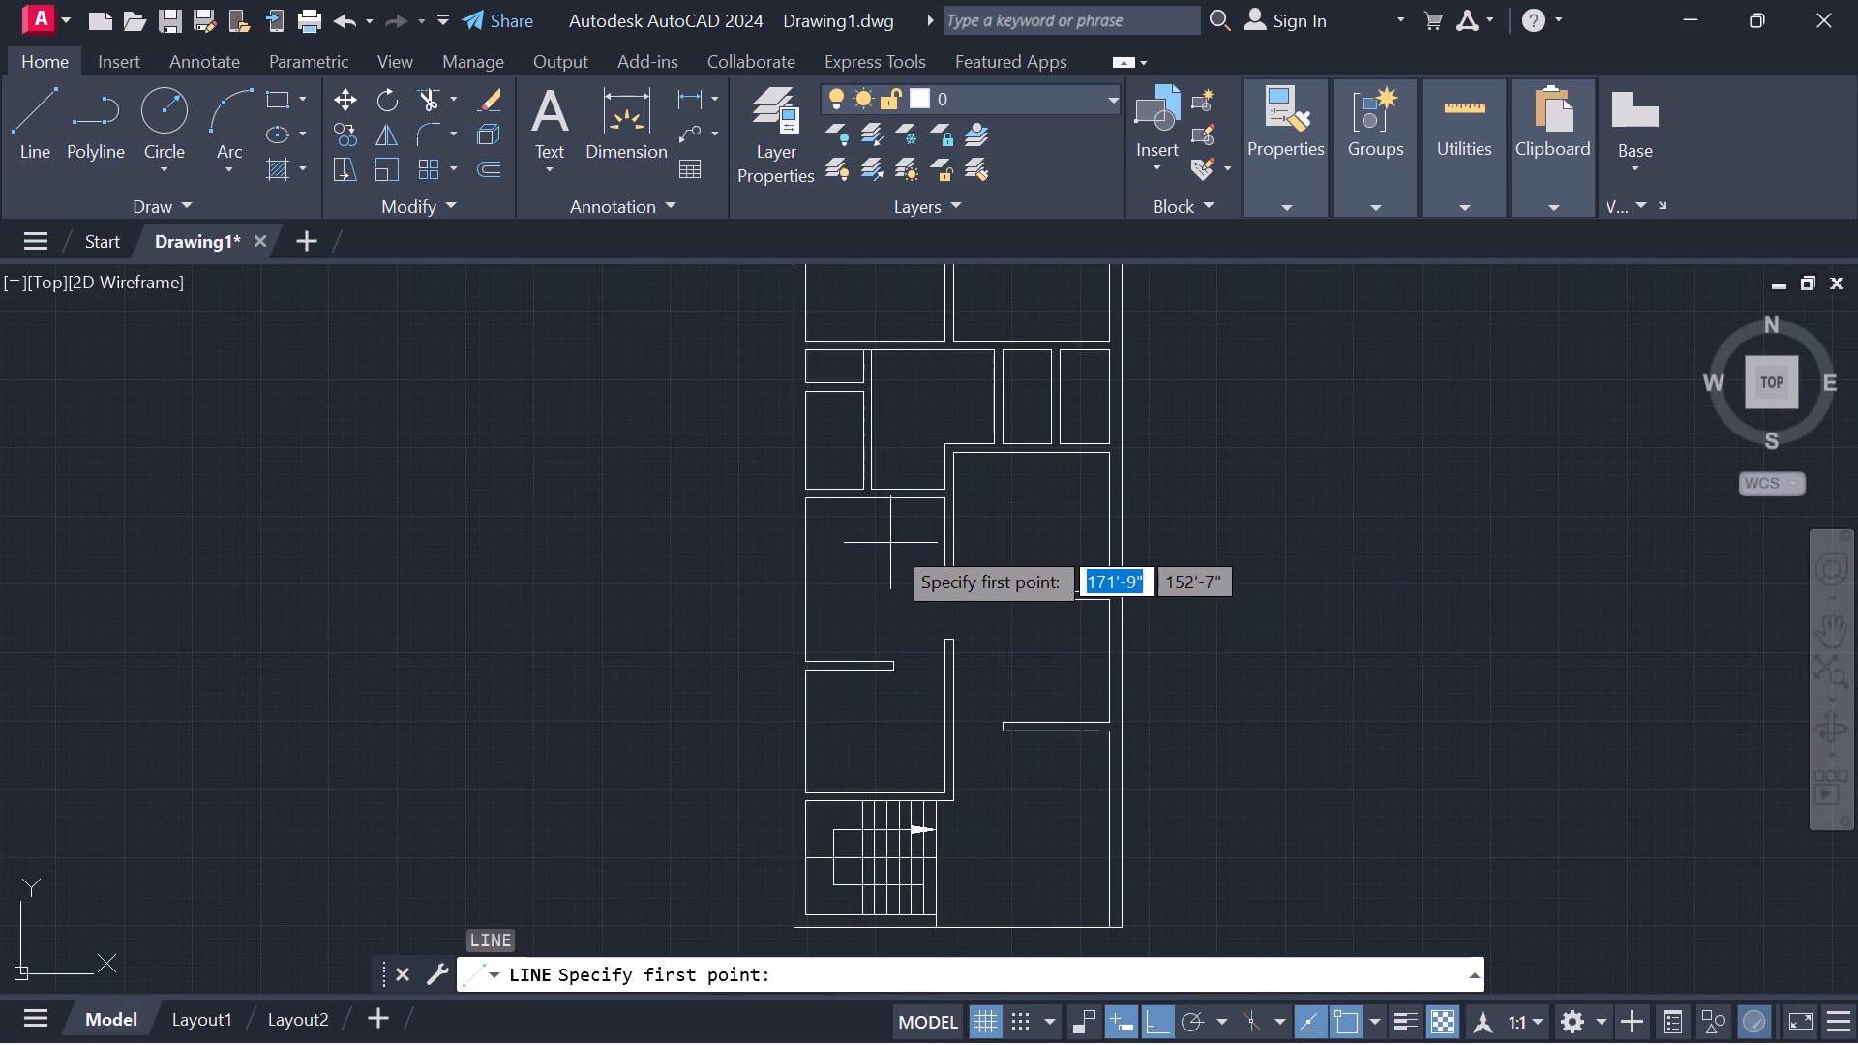
pyautogui.scroll(2, 874, 523)
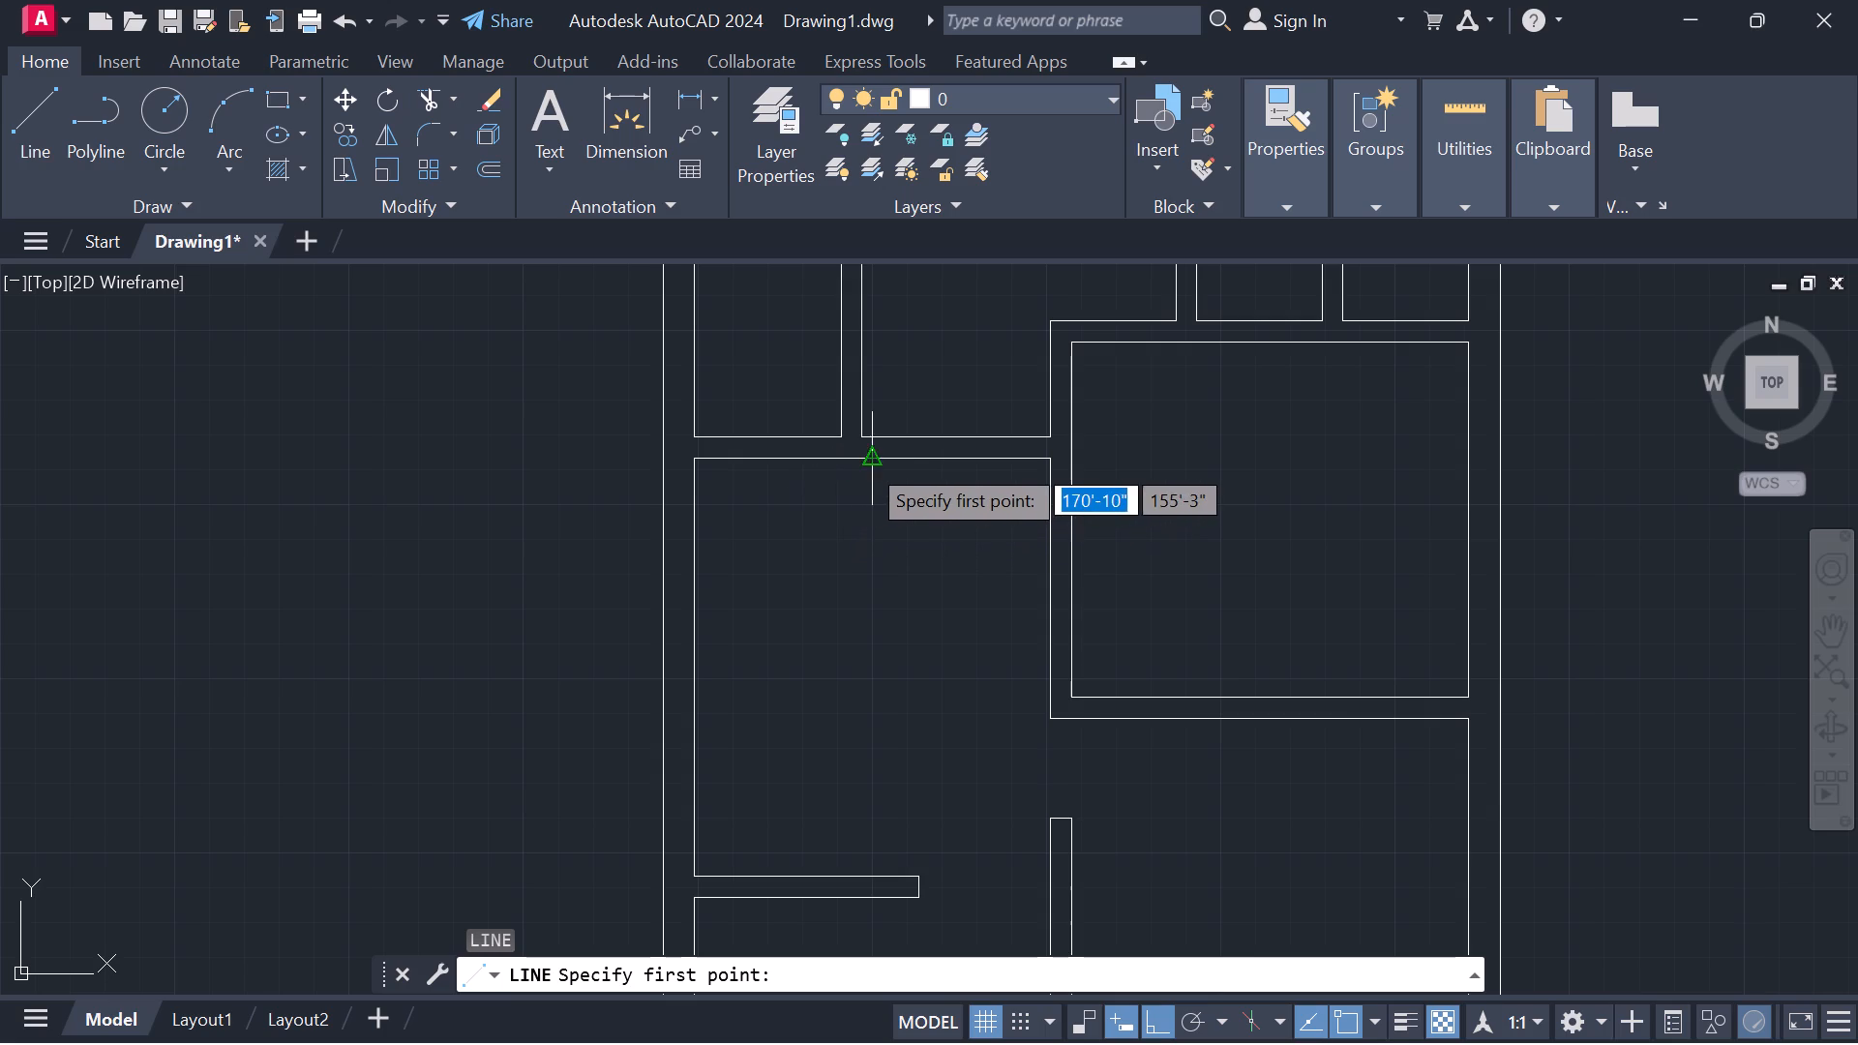
pyautogui.scroll(2, 860, 443)
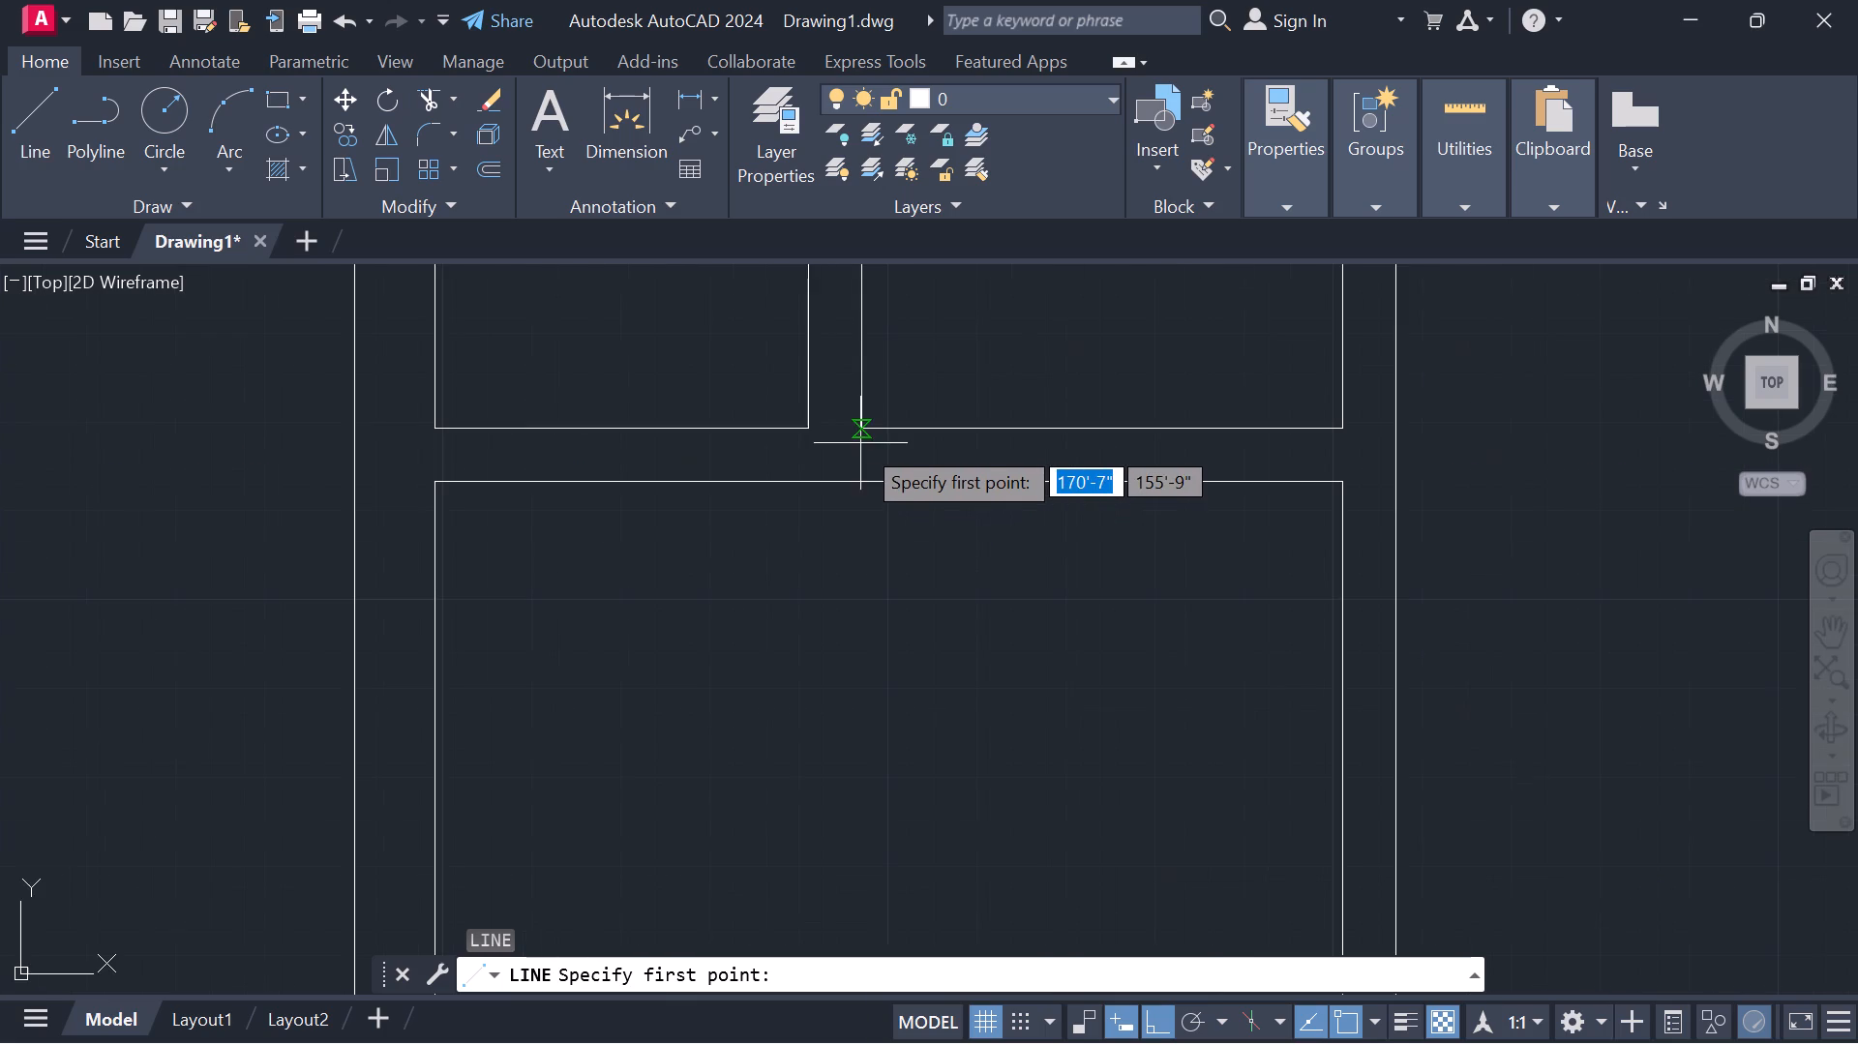
pyautogui.click(860, 431)
pyautogui.click(857, 483)
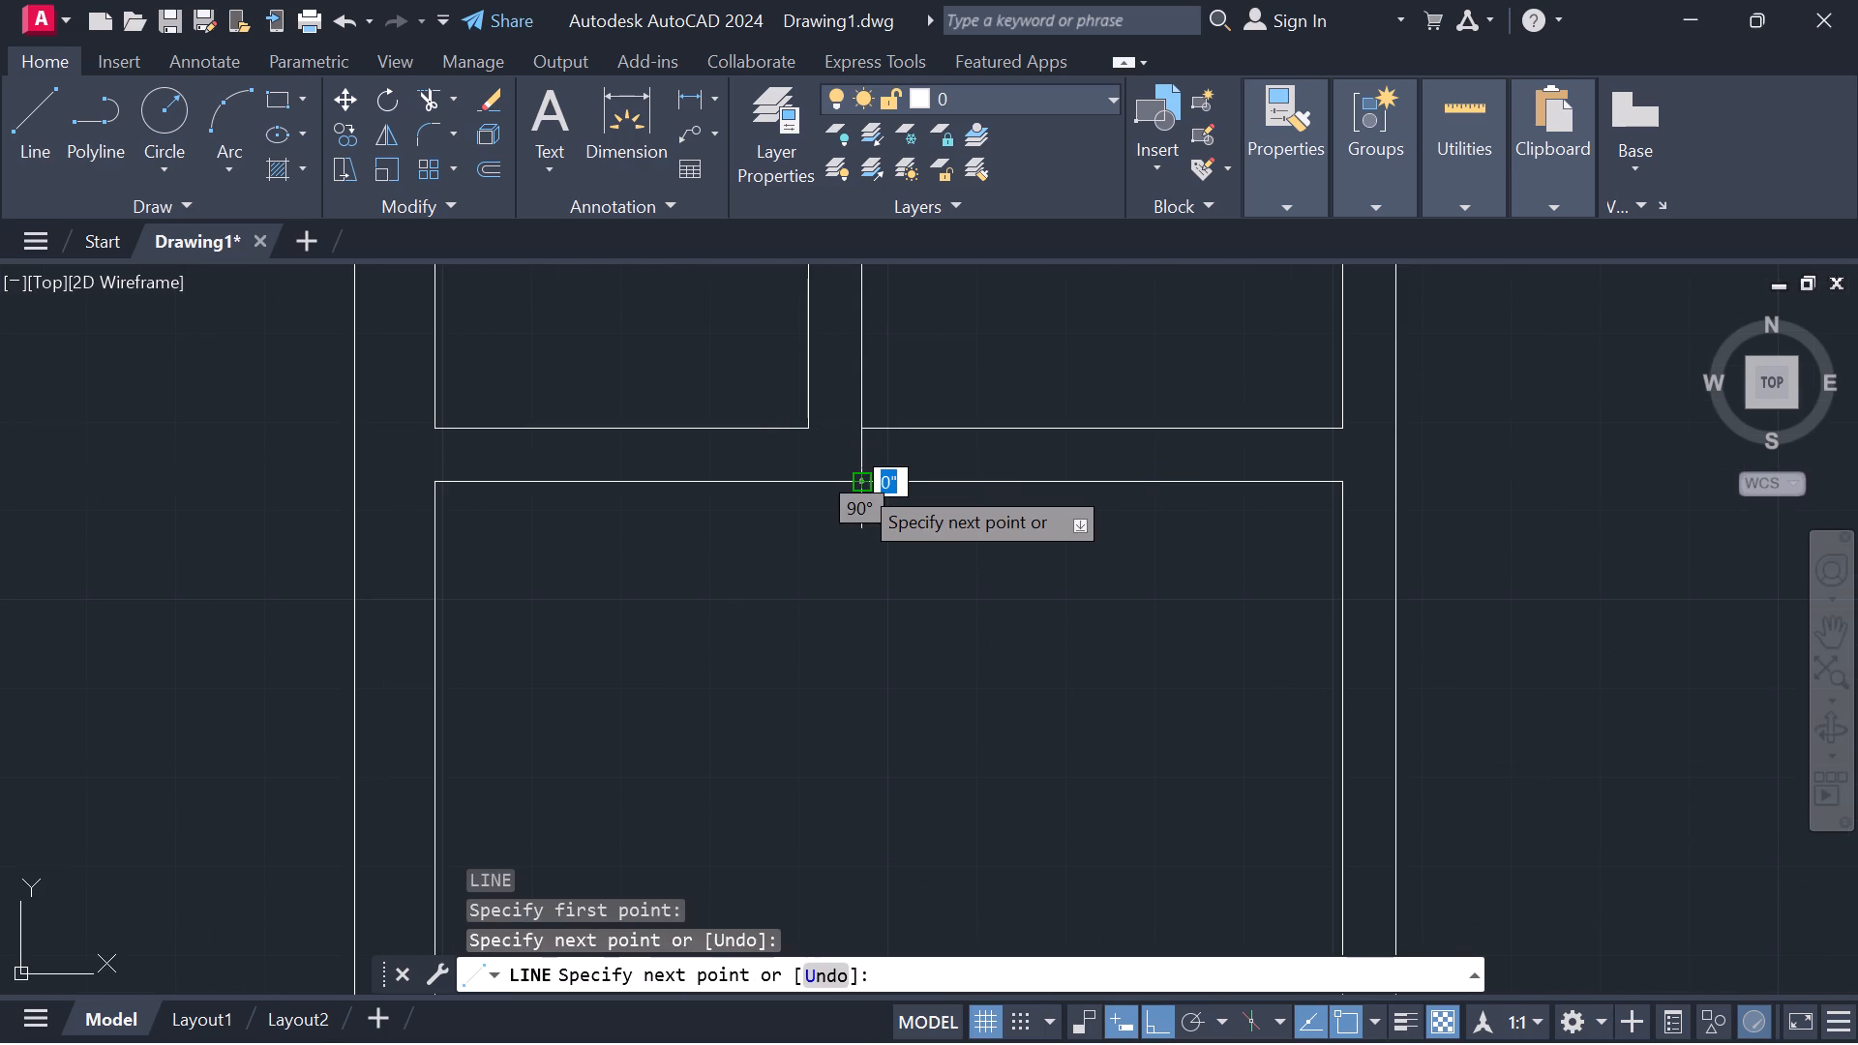
pyautogui.press('Escape')
pyautogui.scroll(-2, 887, 489)
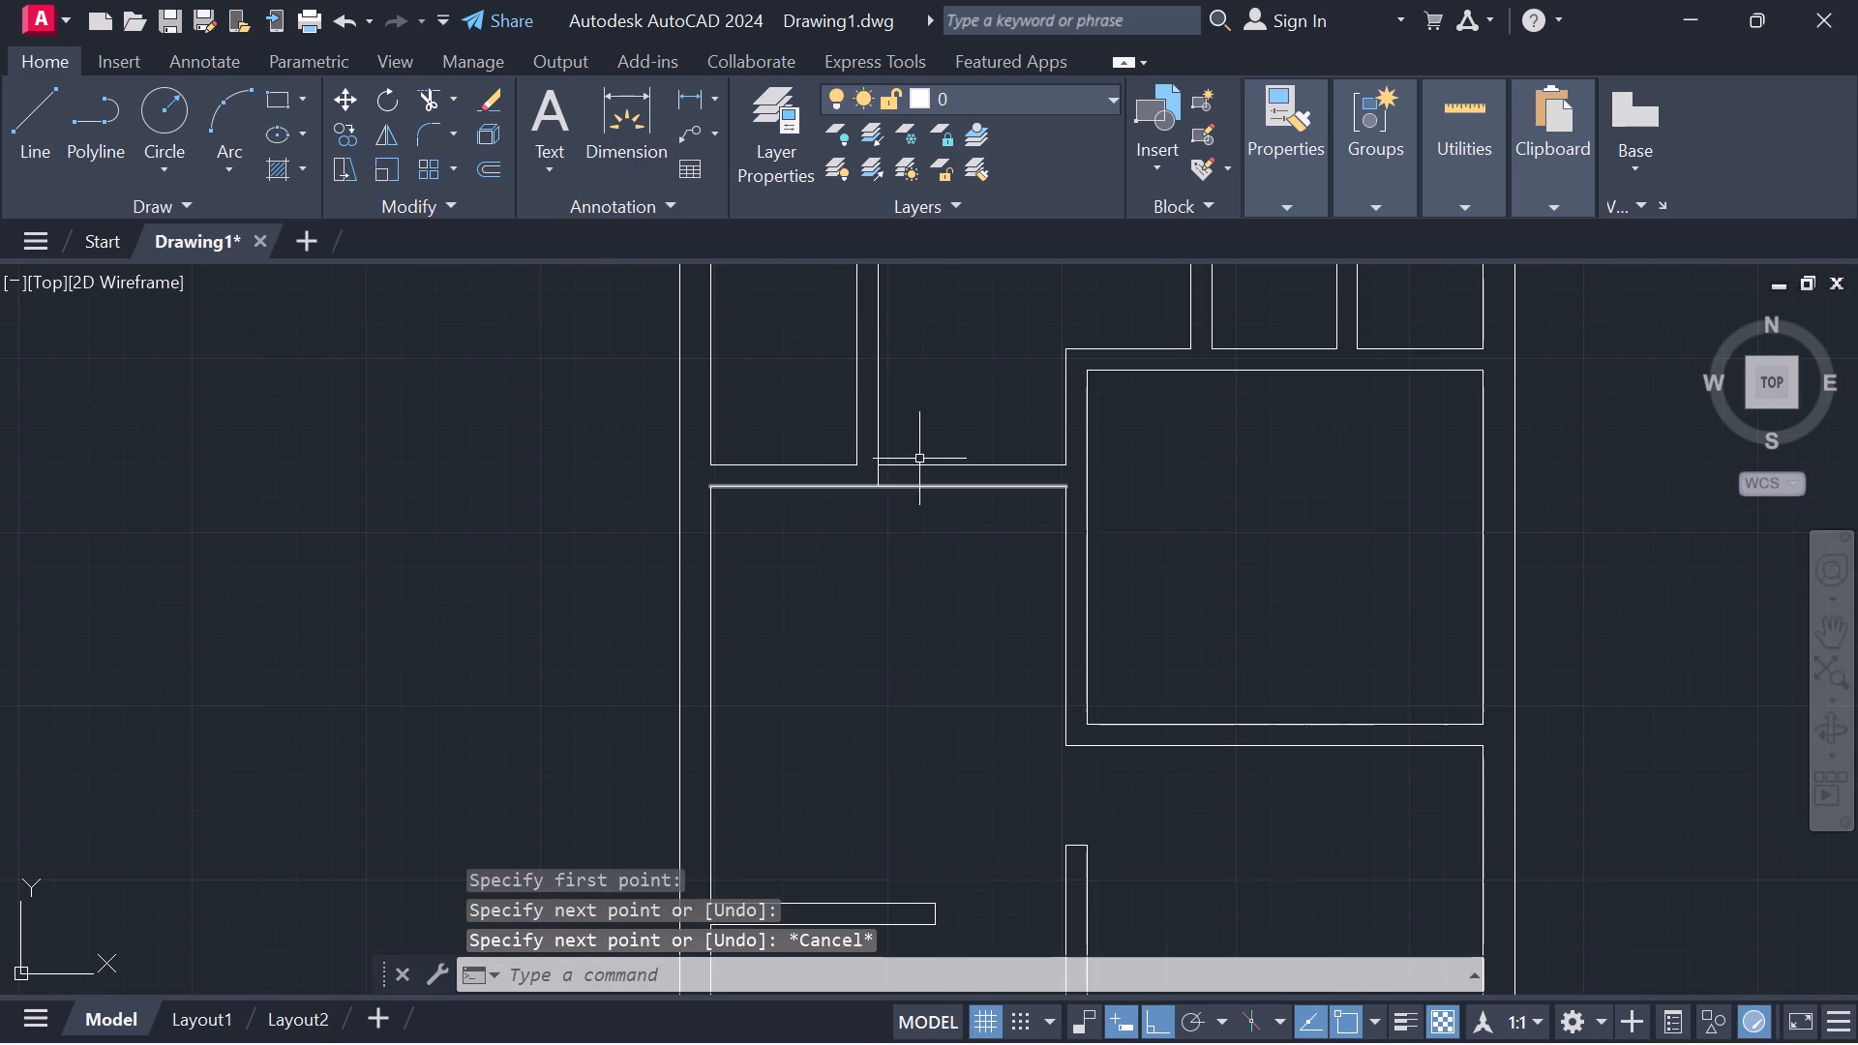
# Outline a 3' door opening in the central vertical partition, upward from the middle-right room's lower-left corner, with a closing line at each end.
pyautogui.moveTo(968, 412); pyautogui.dragTo(732, 462, button='middle')
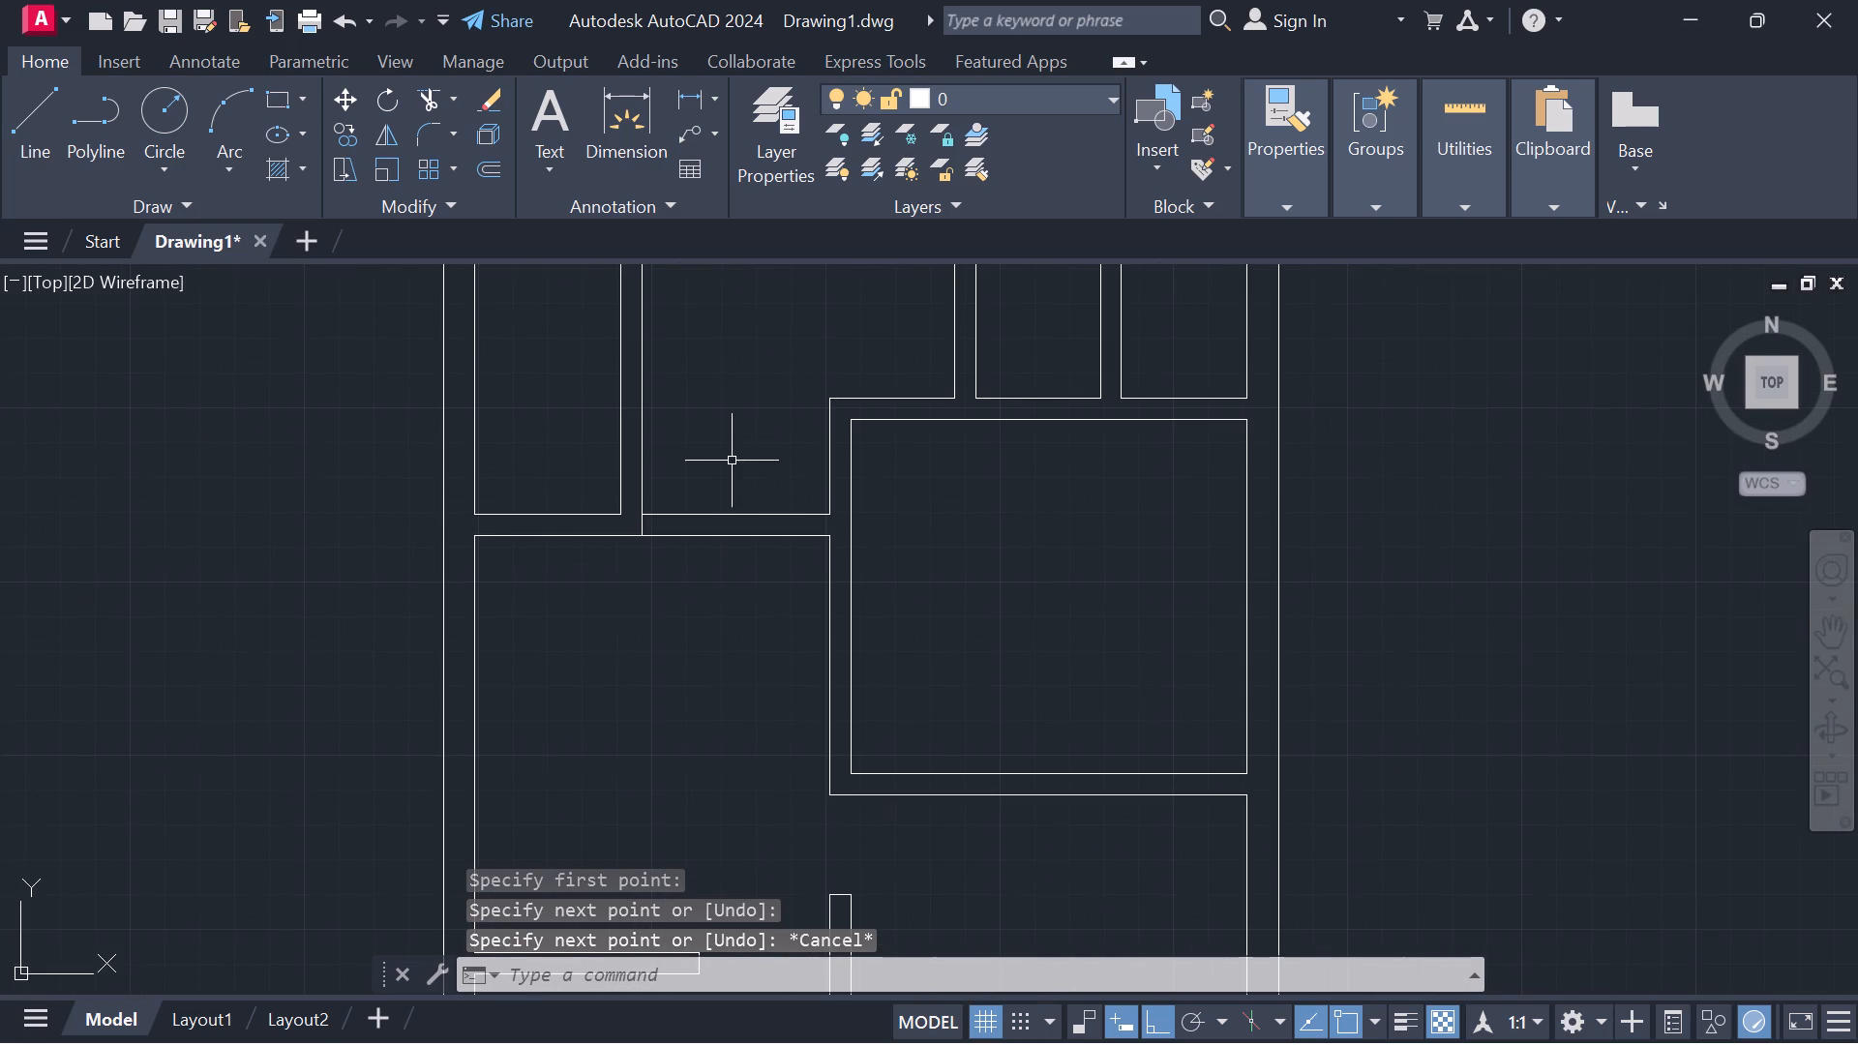
pyautogui.moveTo(777, 491); pyautogui.dragTo(737, 420, button='middle')
pyautogui.press('space')
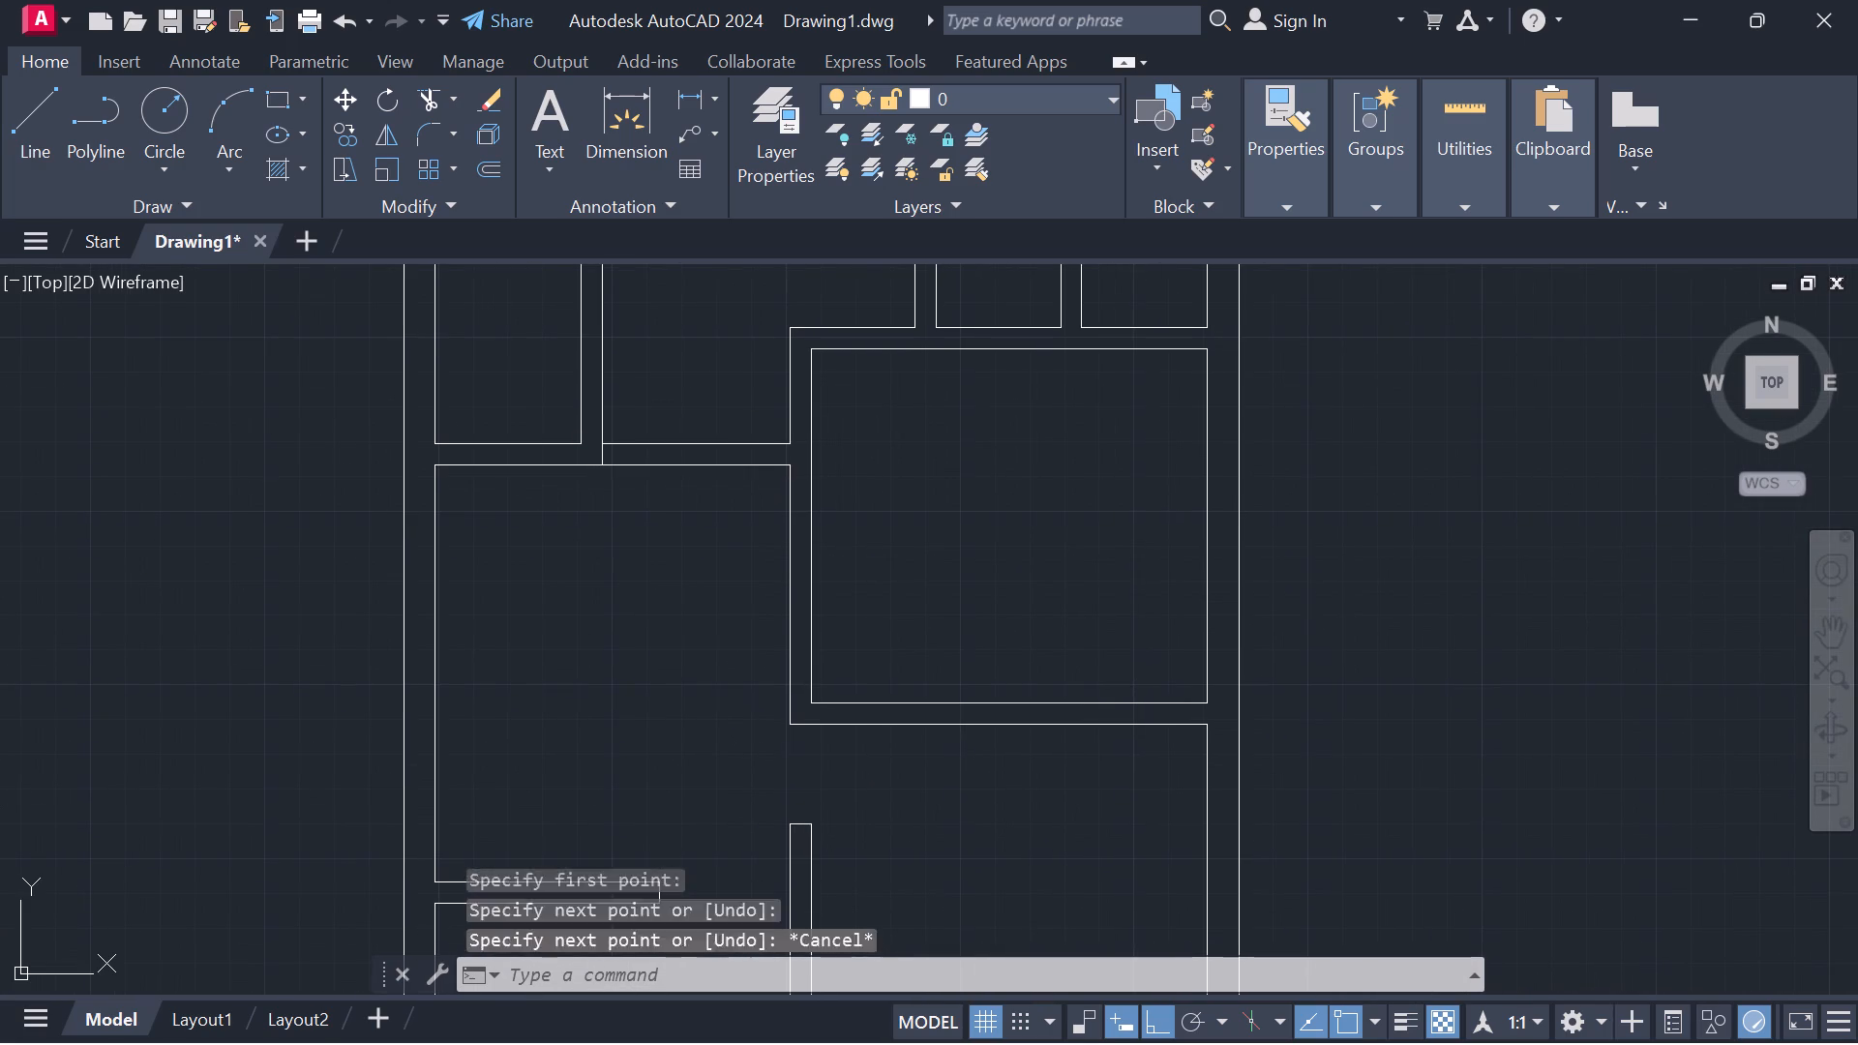
pyautogui.click(818, 700)
pyautogui.click(794, 692)
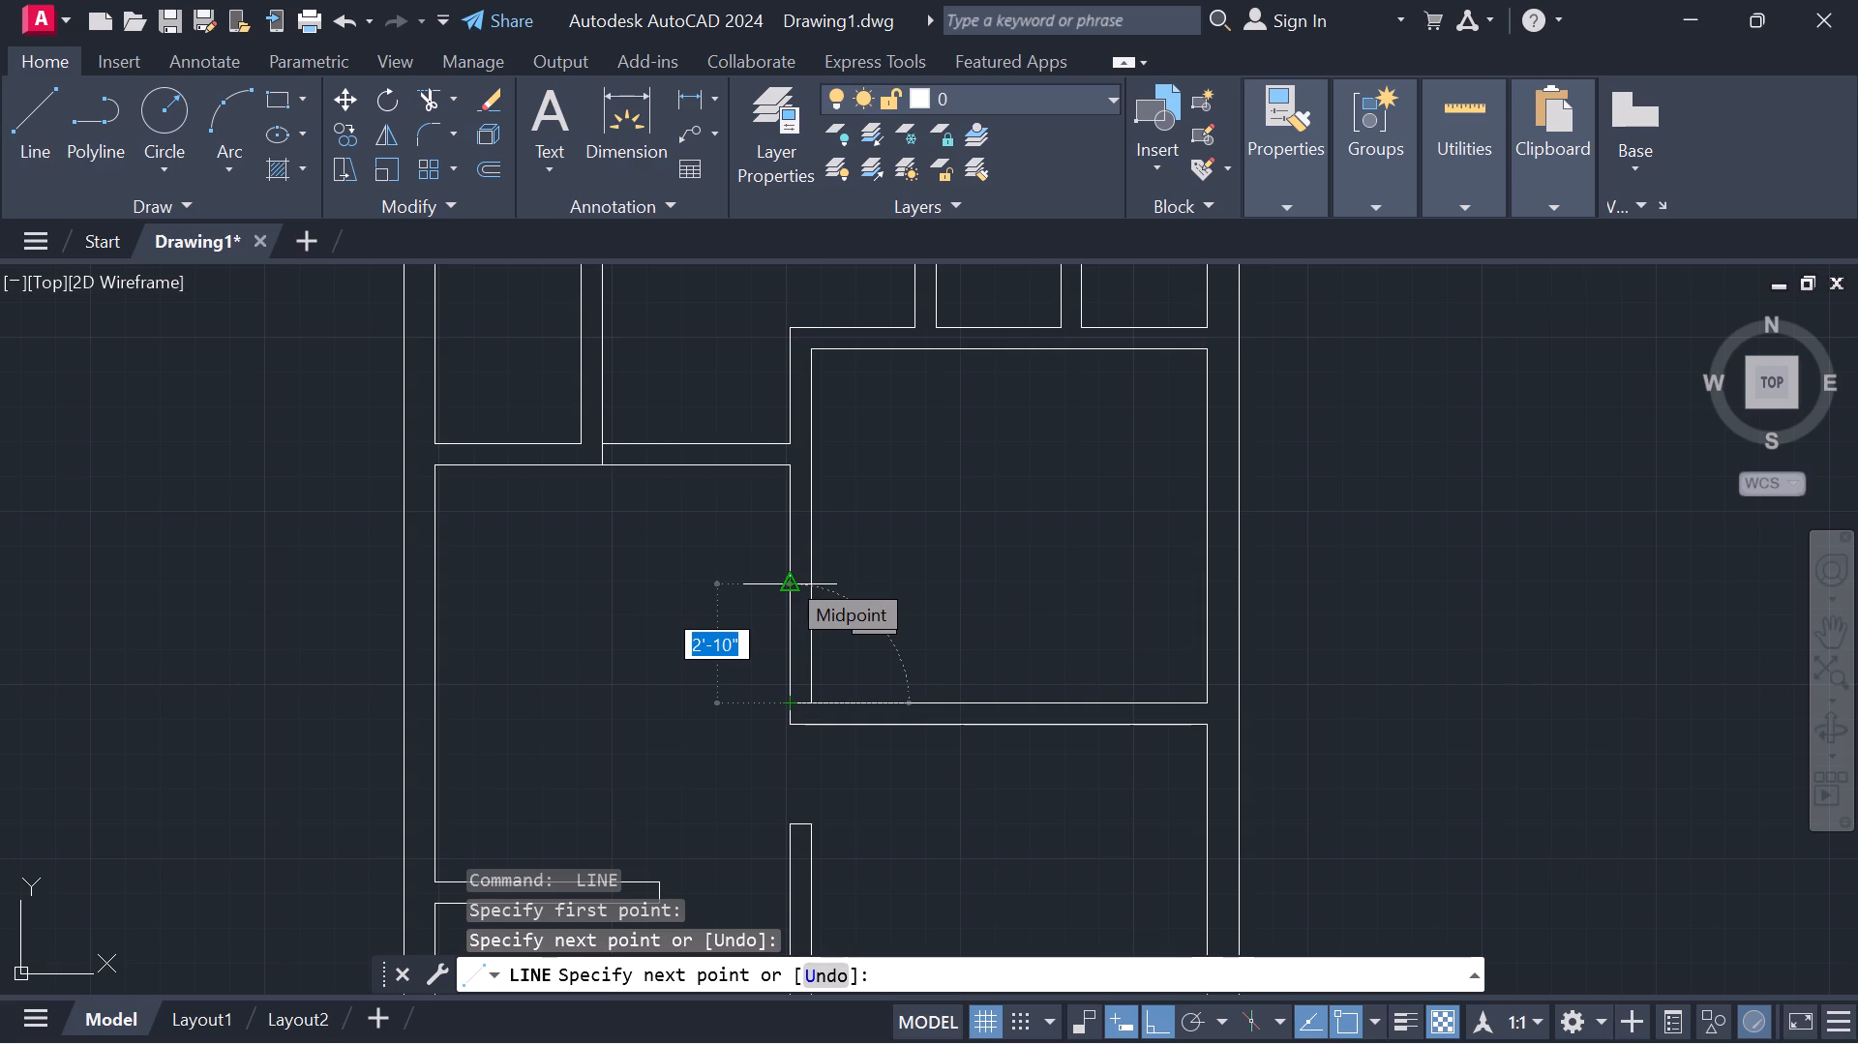
pyautogui.press('3')
pyautogui.press("'")
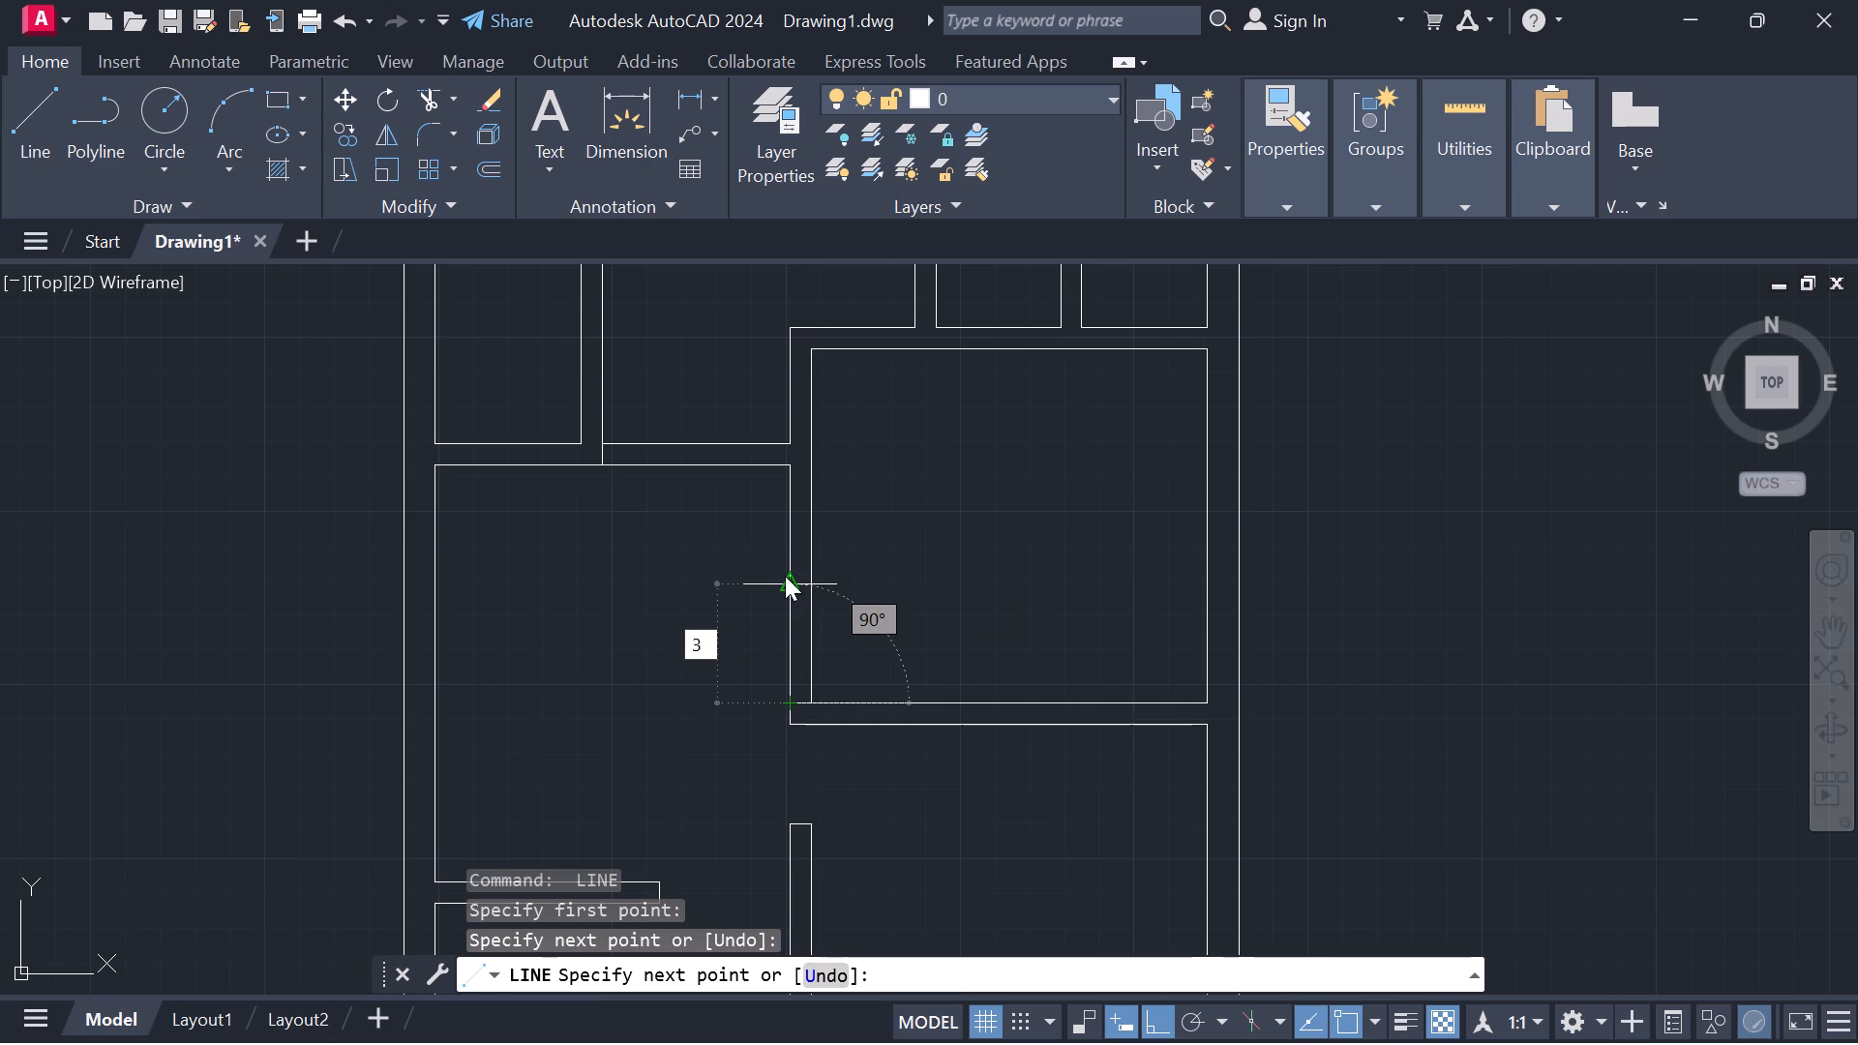
pyautogui.press('Return')
pyautogui.click(812, 573)
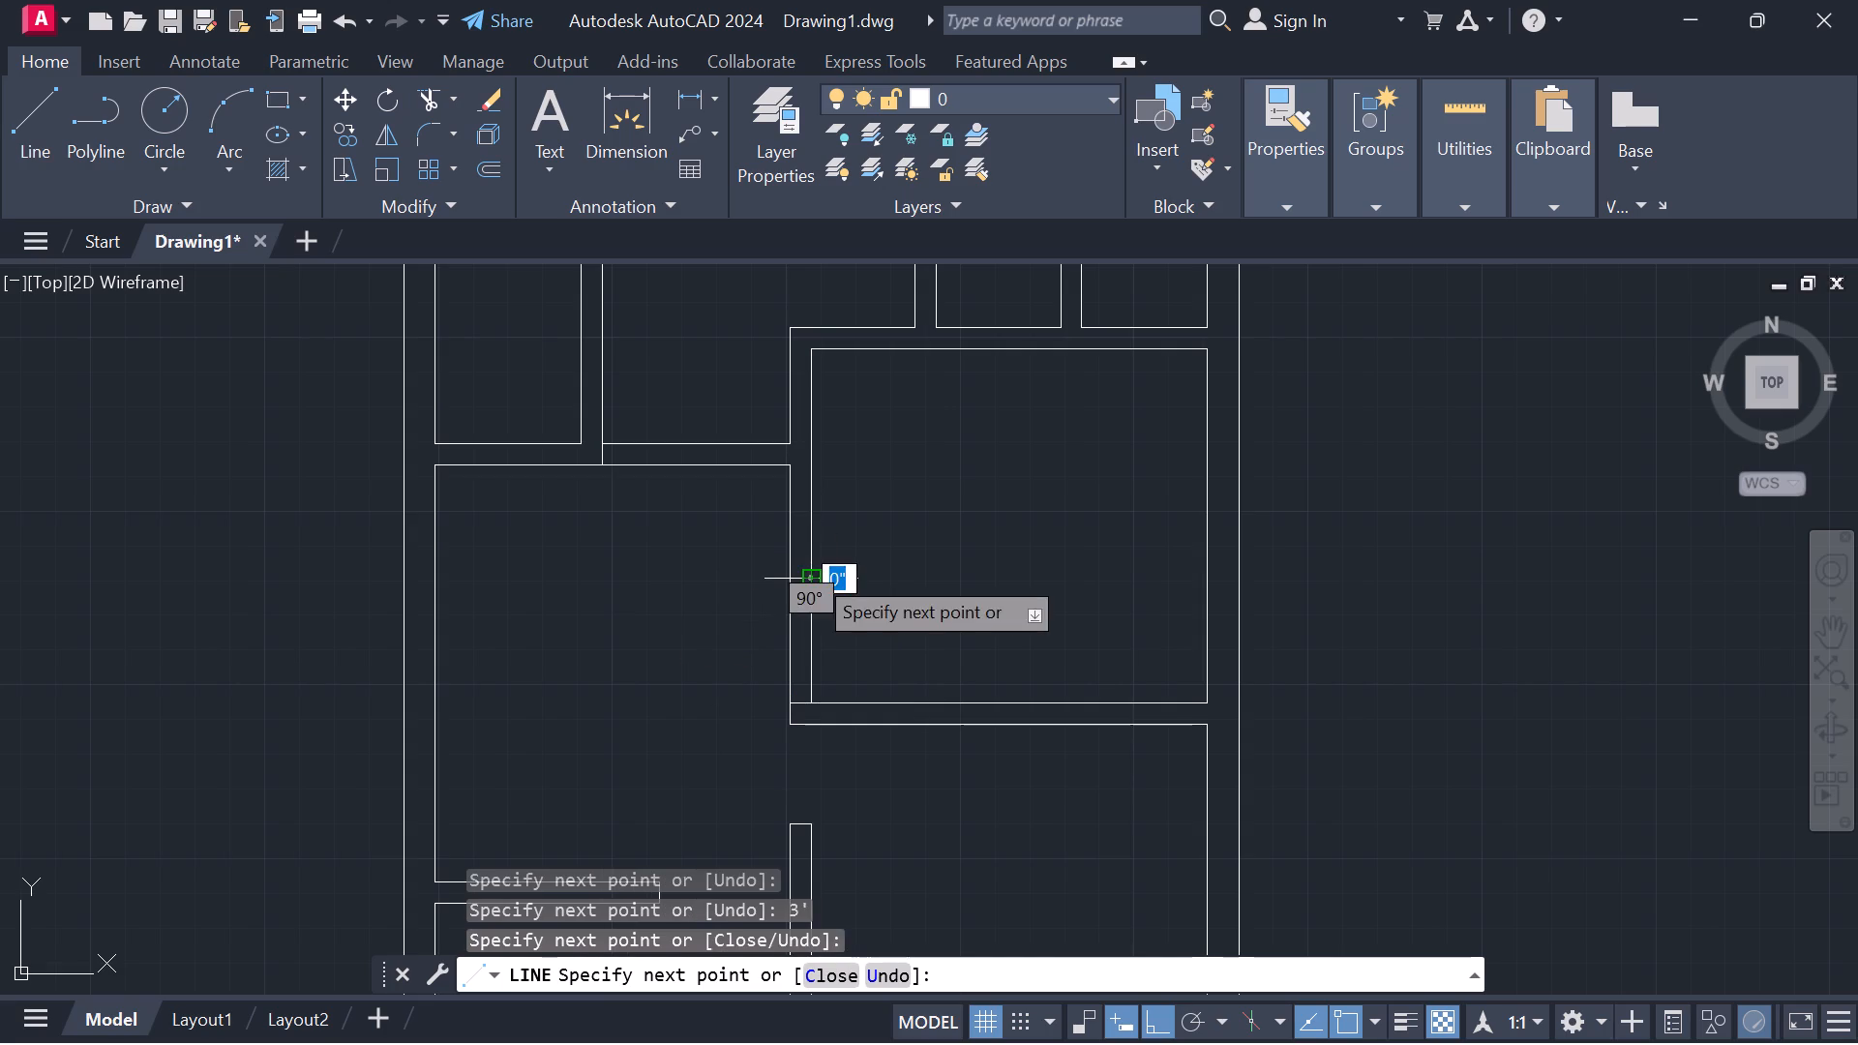
pyautogui.press('Escape')
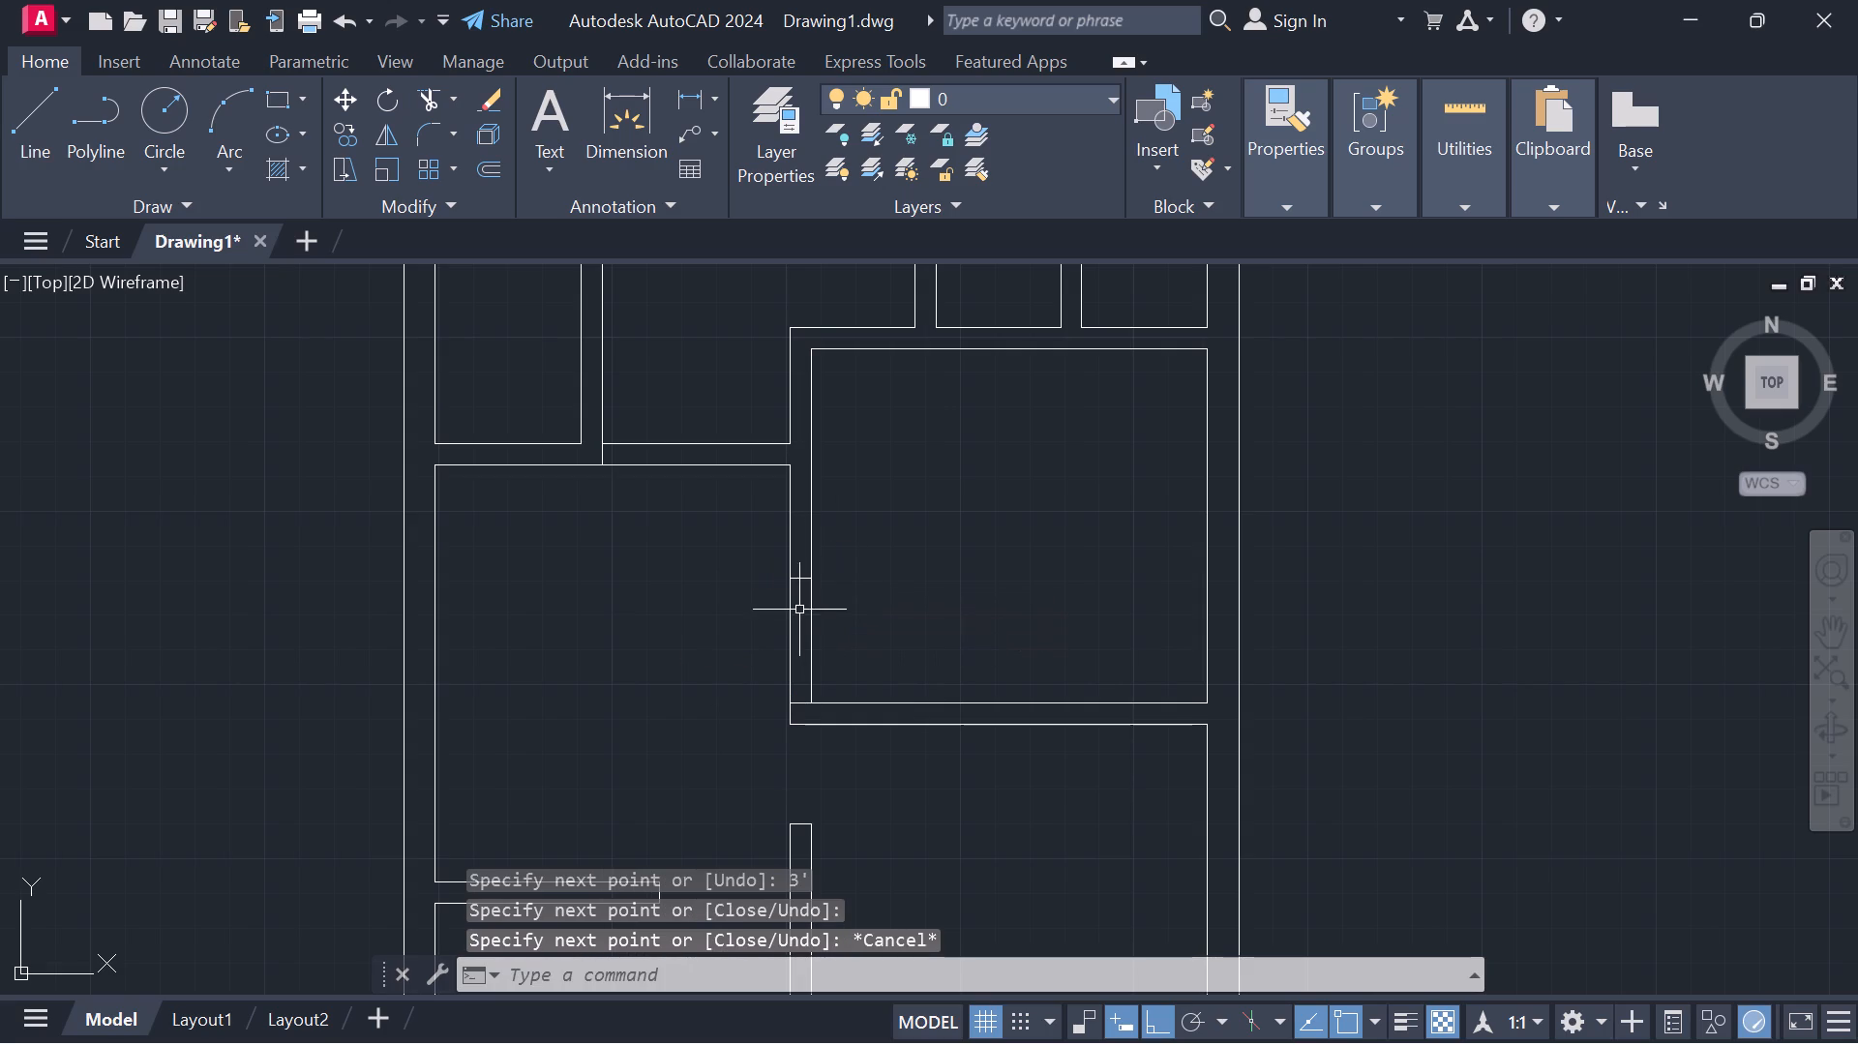
# Trim the left middle room's upper partition between its closing line and the central partition, and the central partition's faces across the 3' opening.
pyautogui.click(425, 99)
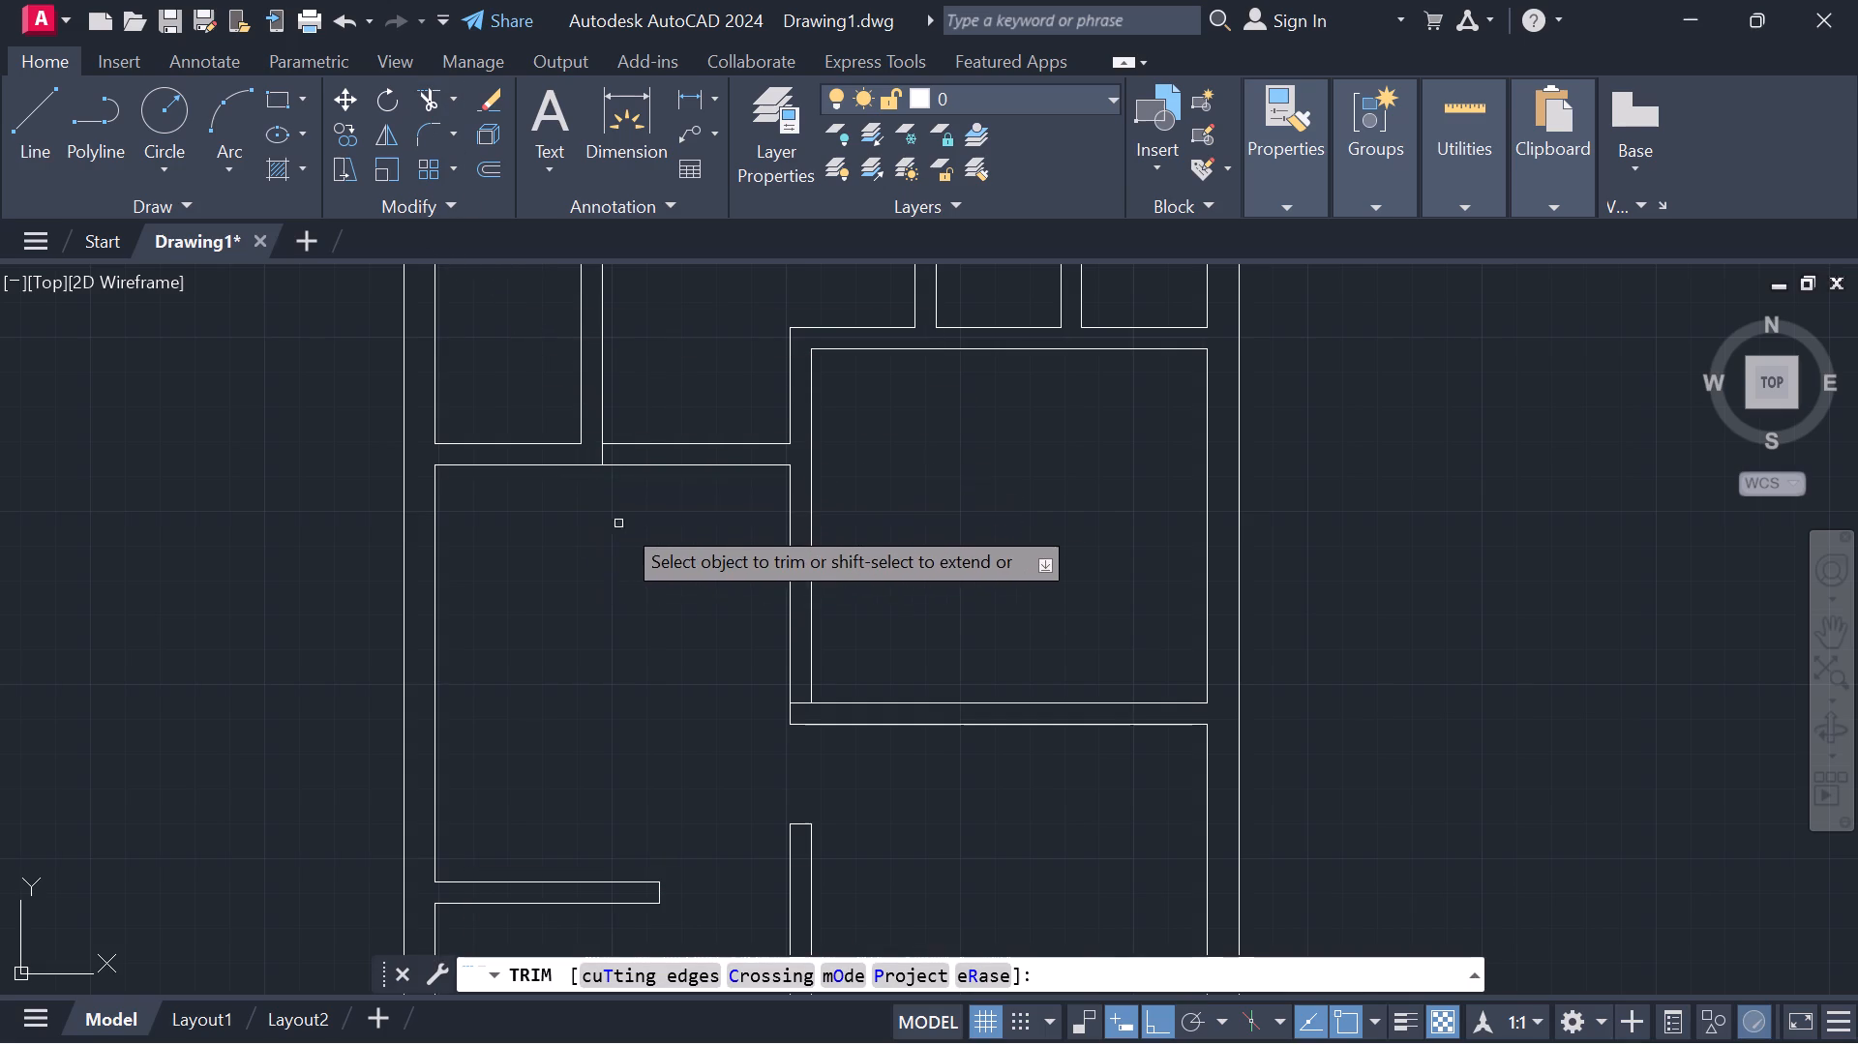
pyautogui.moveTo(684, 419); pyautogui.dragTo(702, 489)
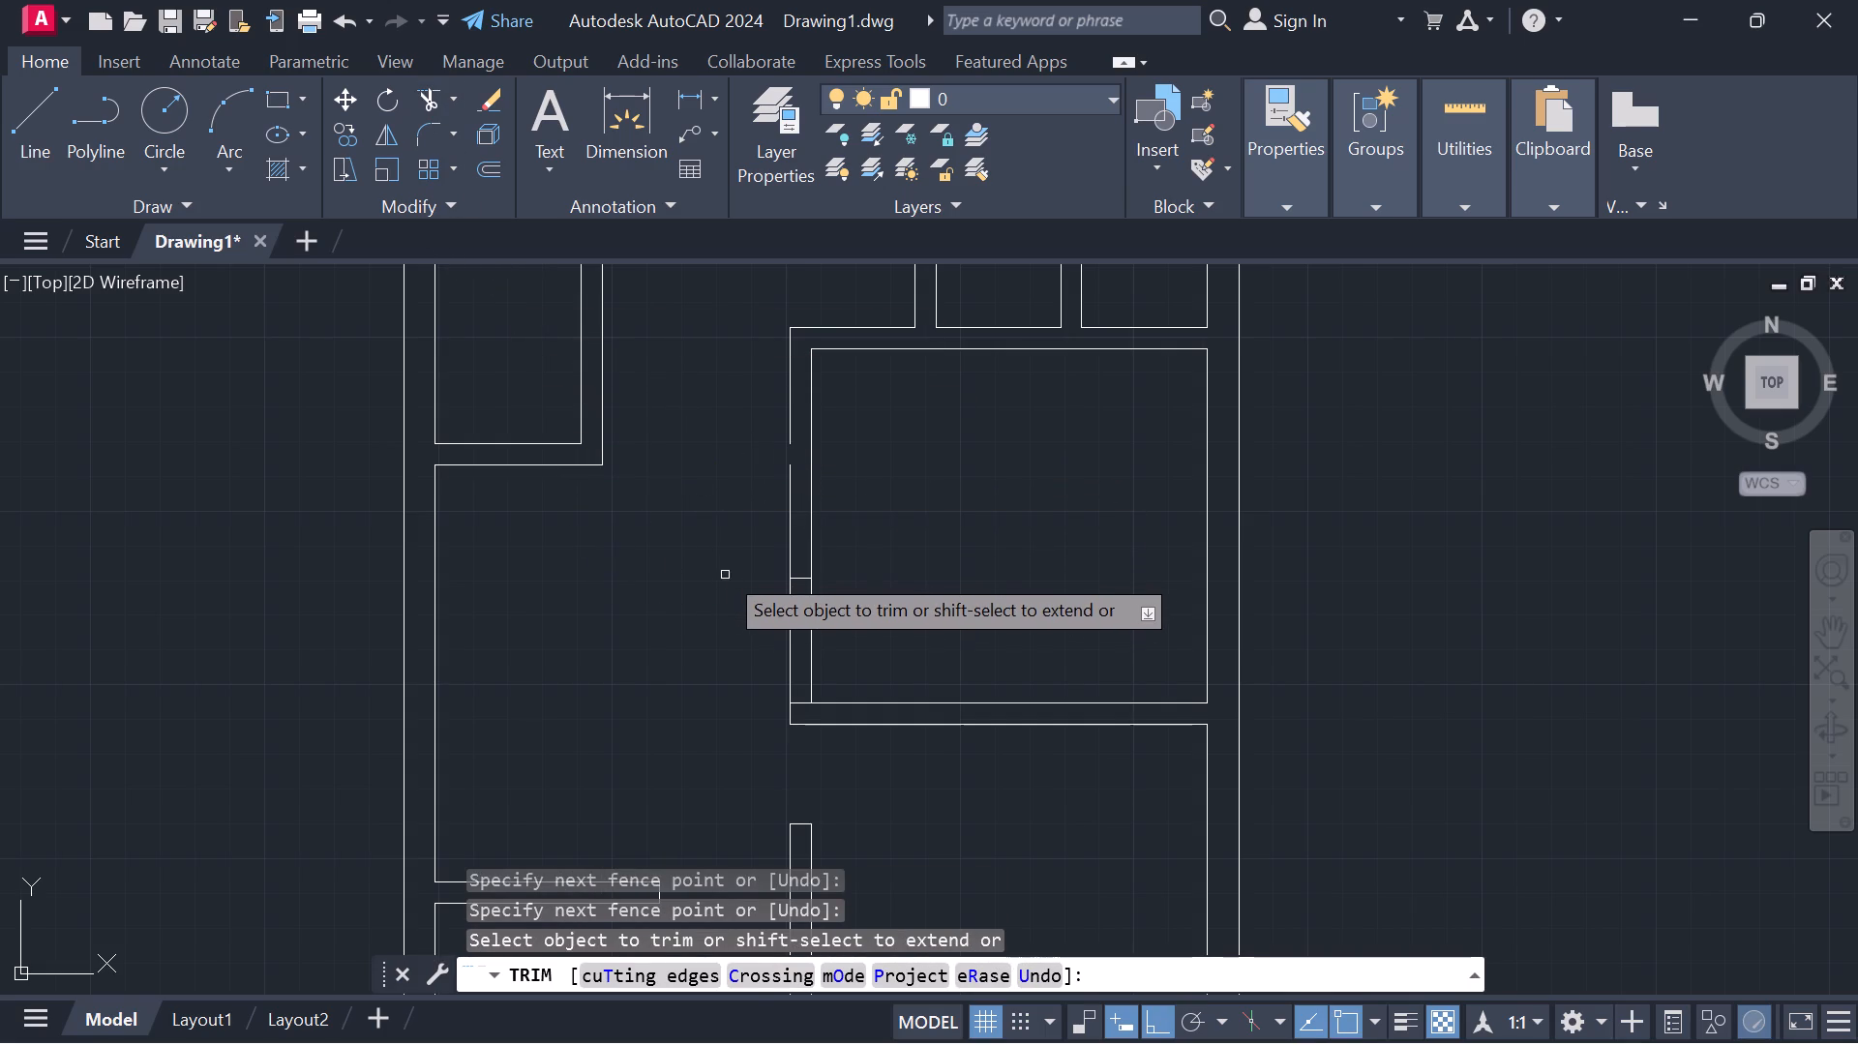
pyautogui.moveTo(724, 623); pyautogui.dragTo(868, 642)
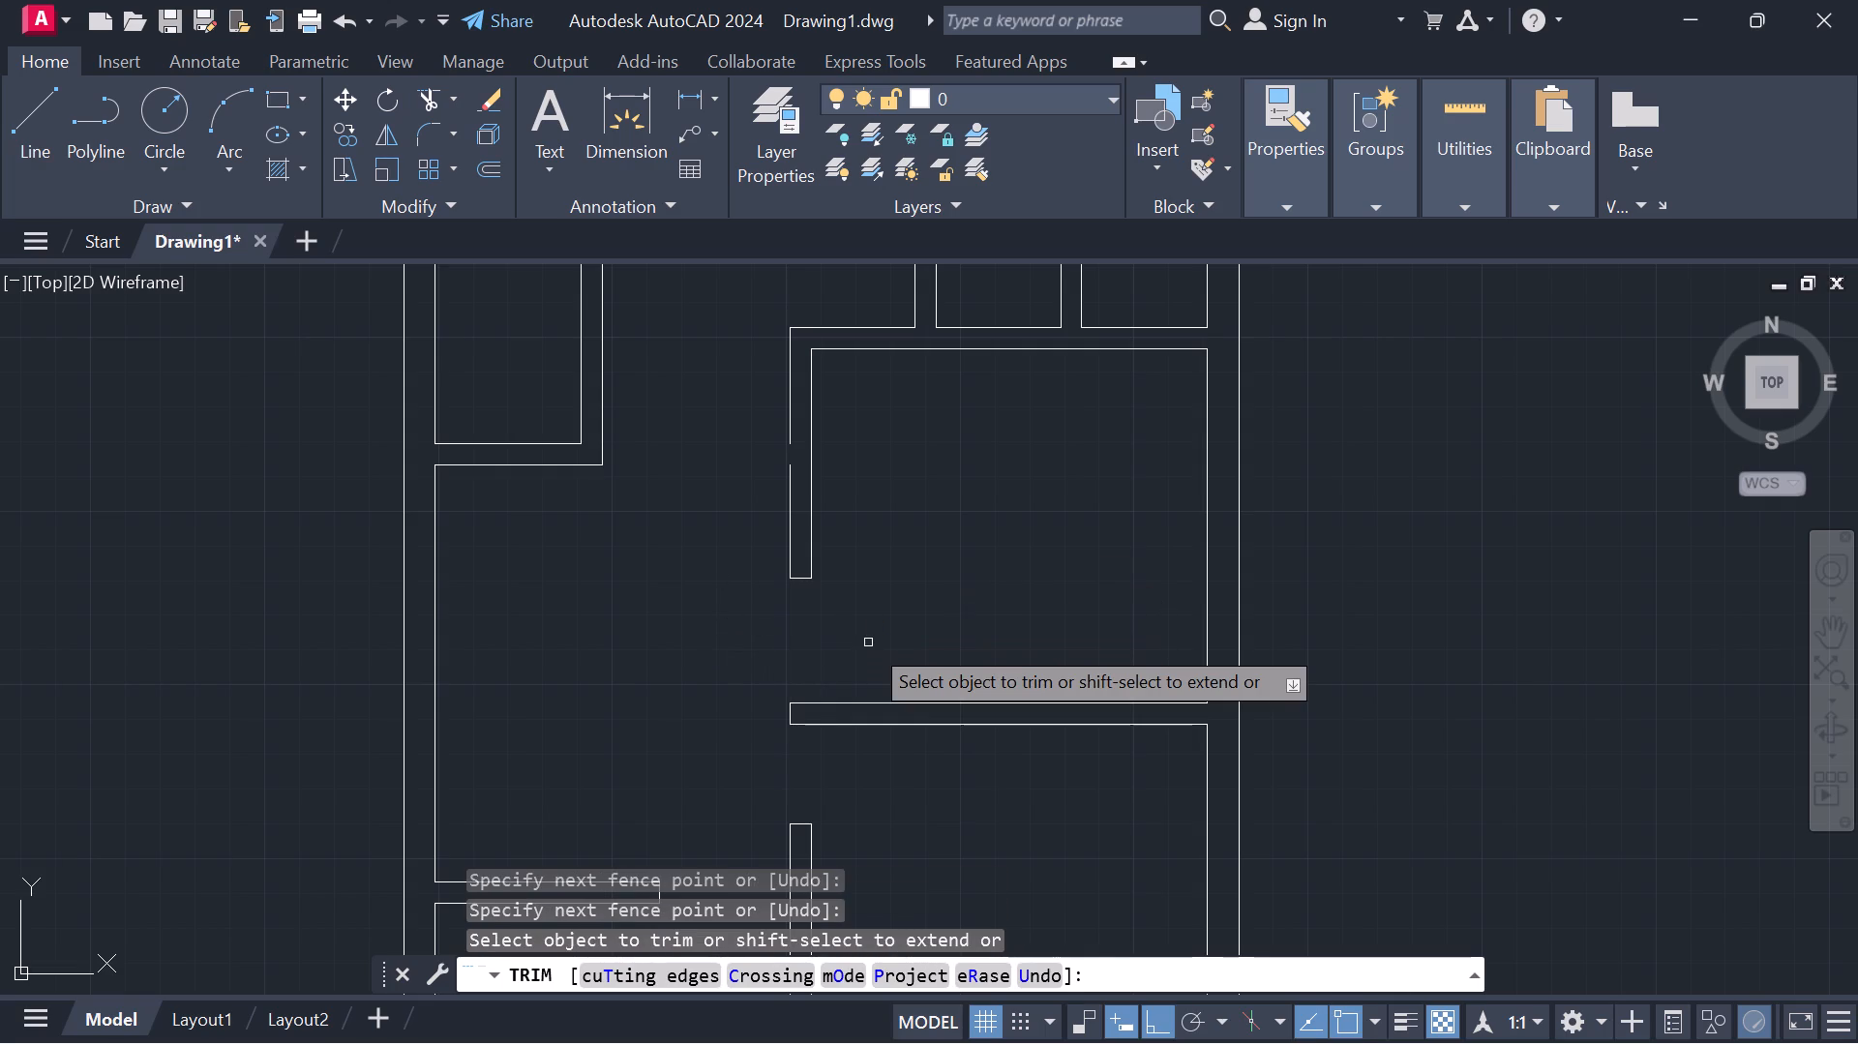
pyautogui.press('Escape')
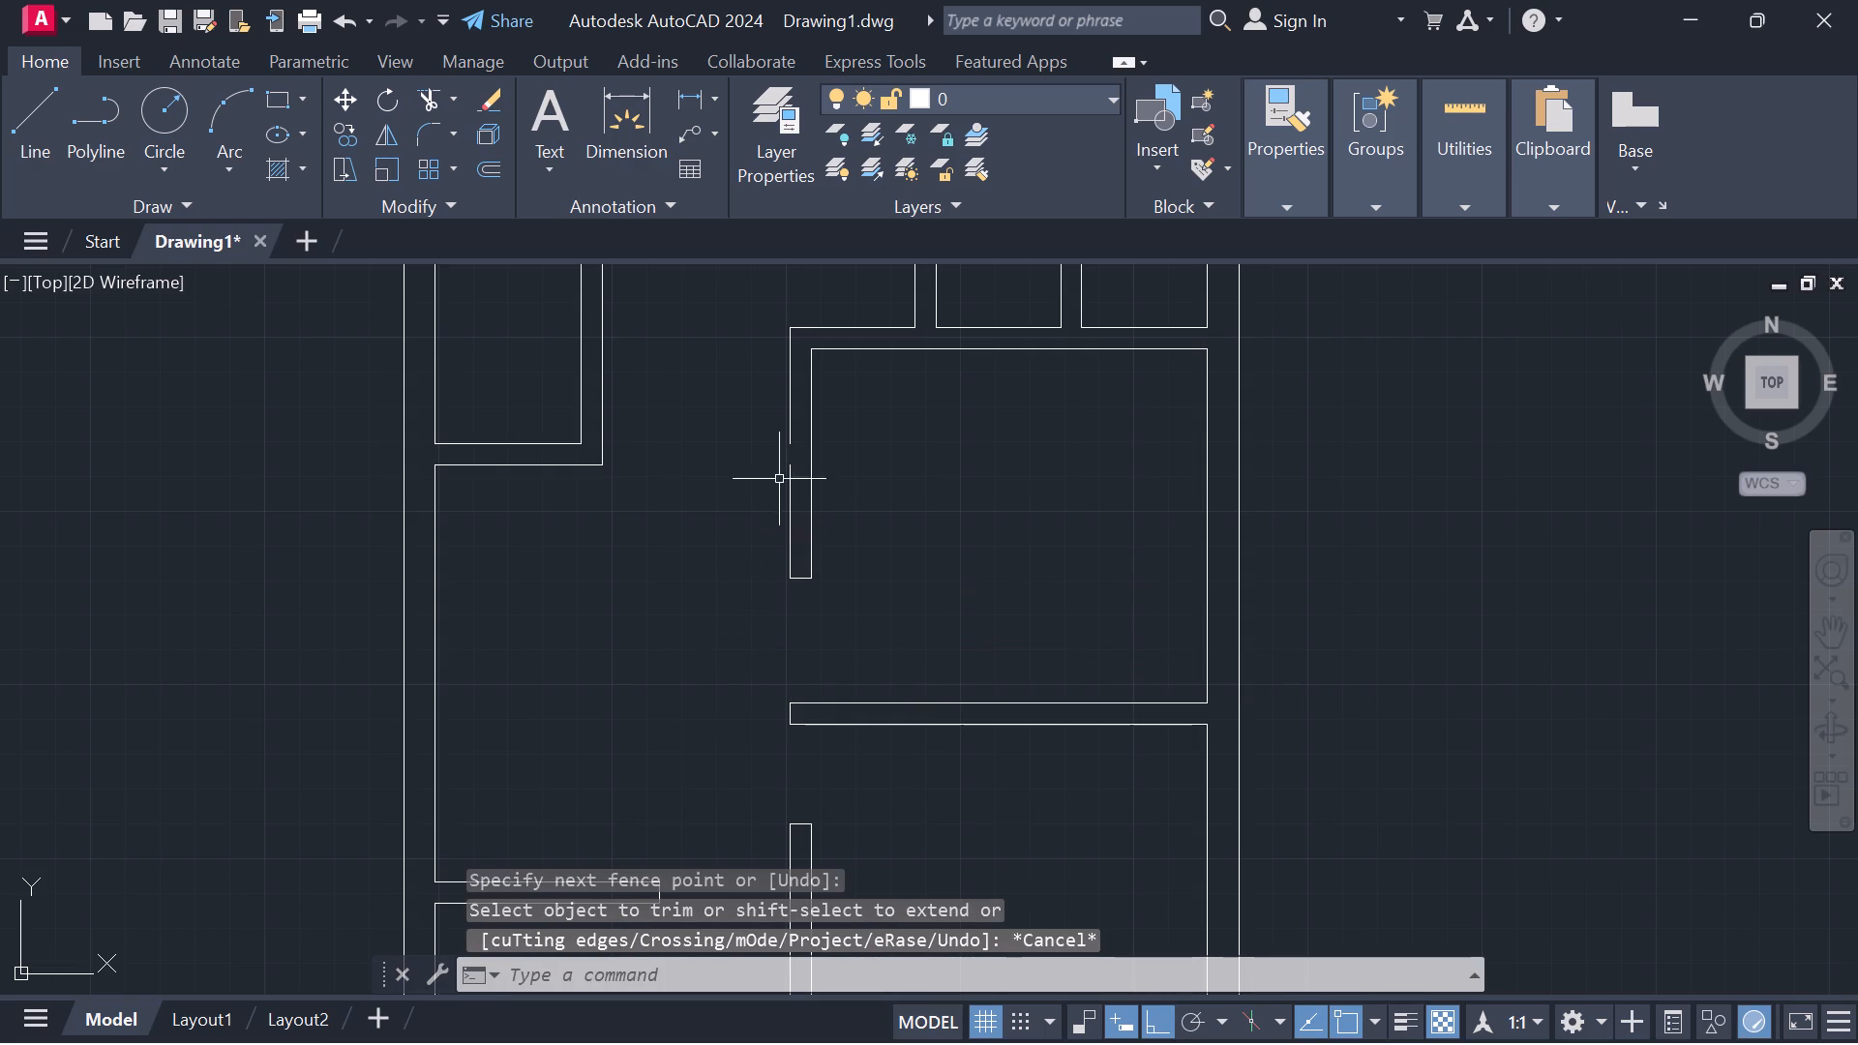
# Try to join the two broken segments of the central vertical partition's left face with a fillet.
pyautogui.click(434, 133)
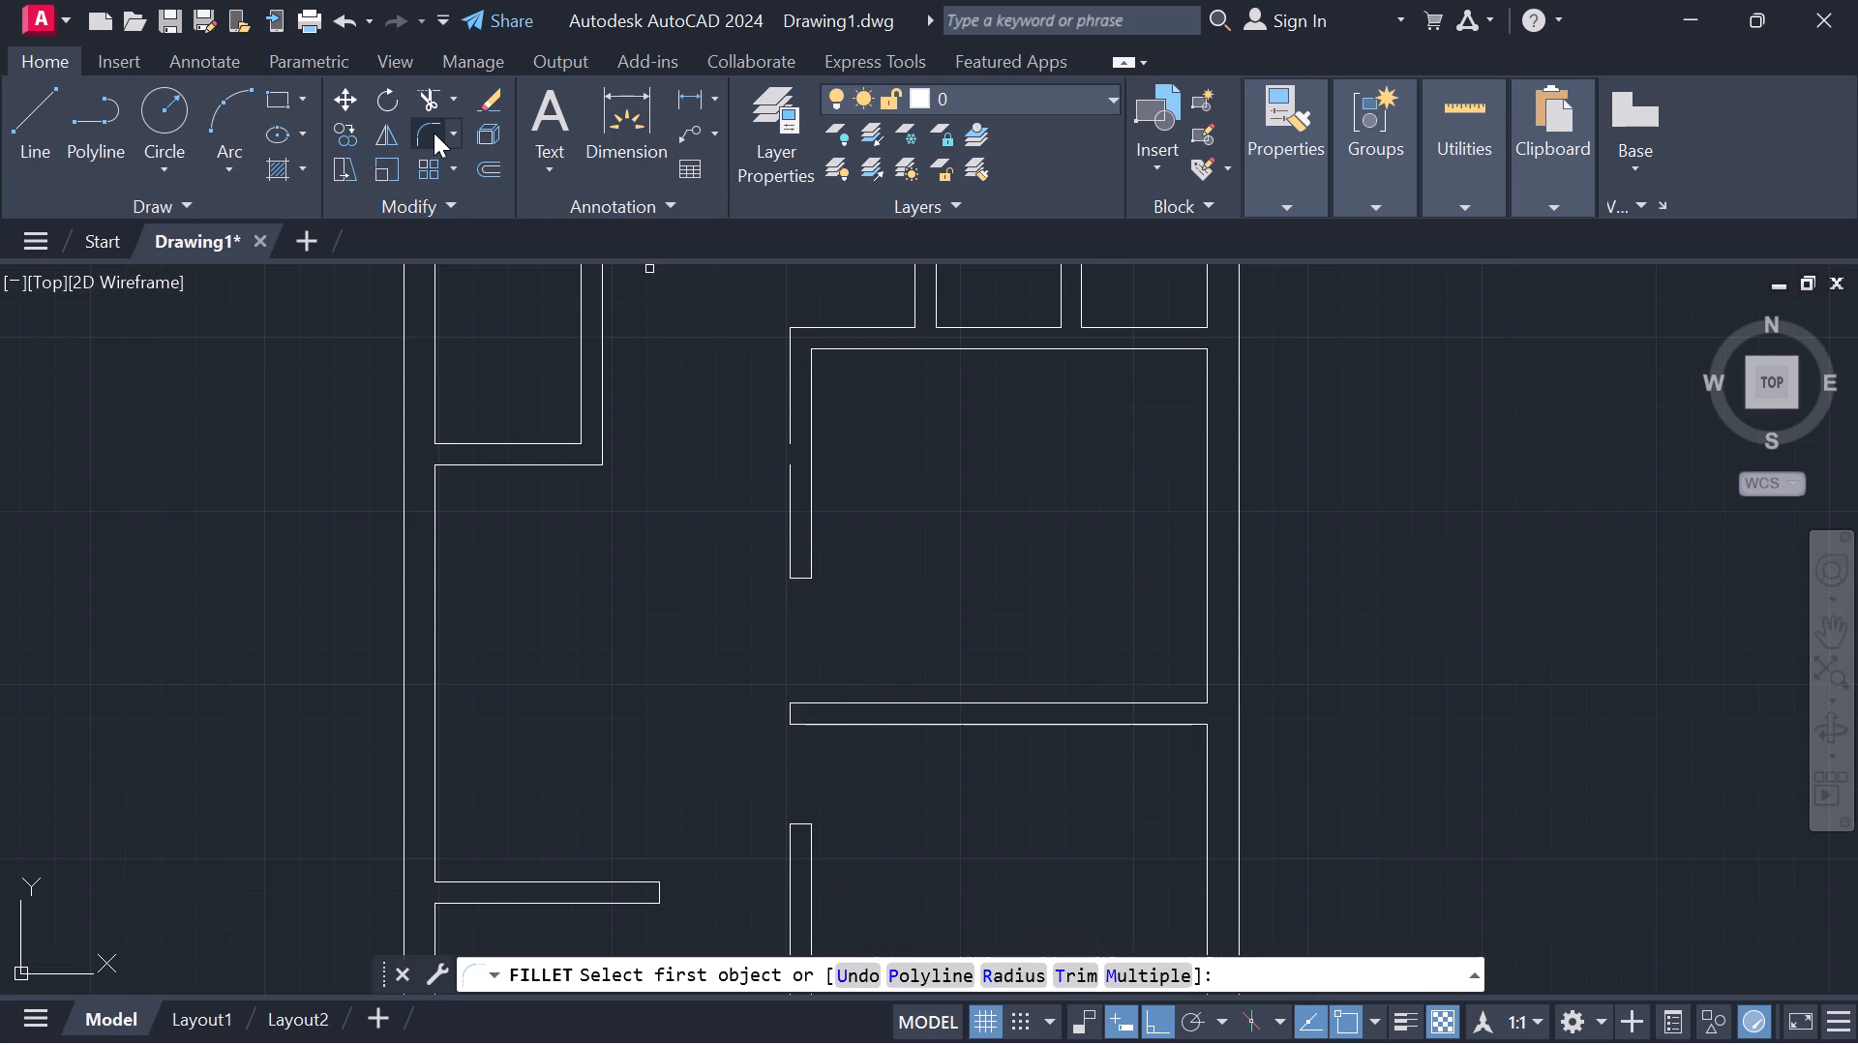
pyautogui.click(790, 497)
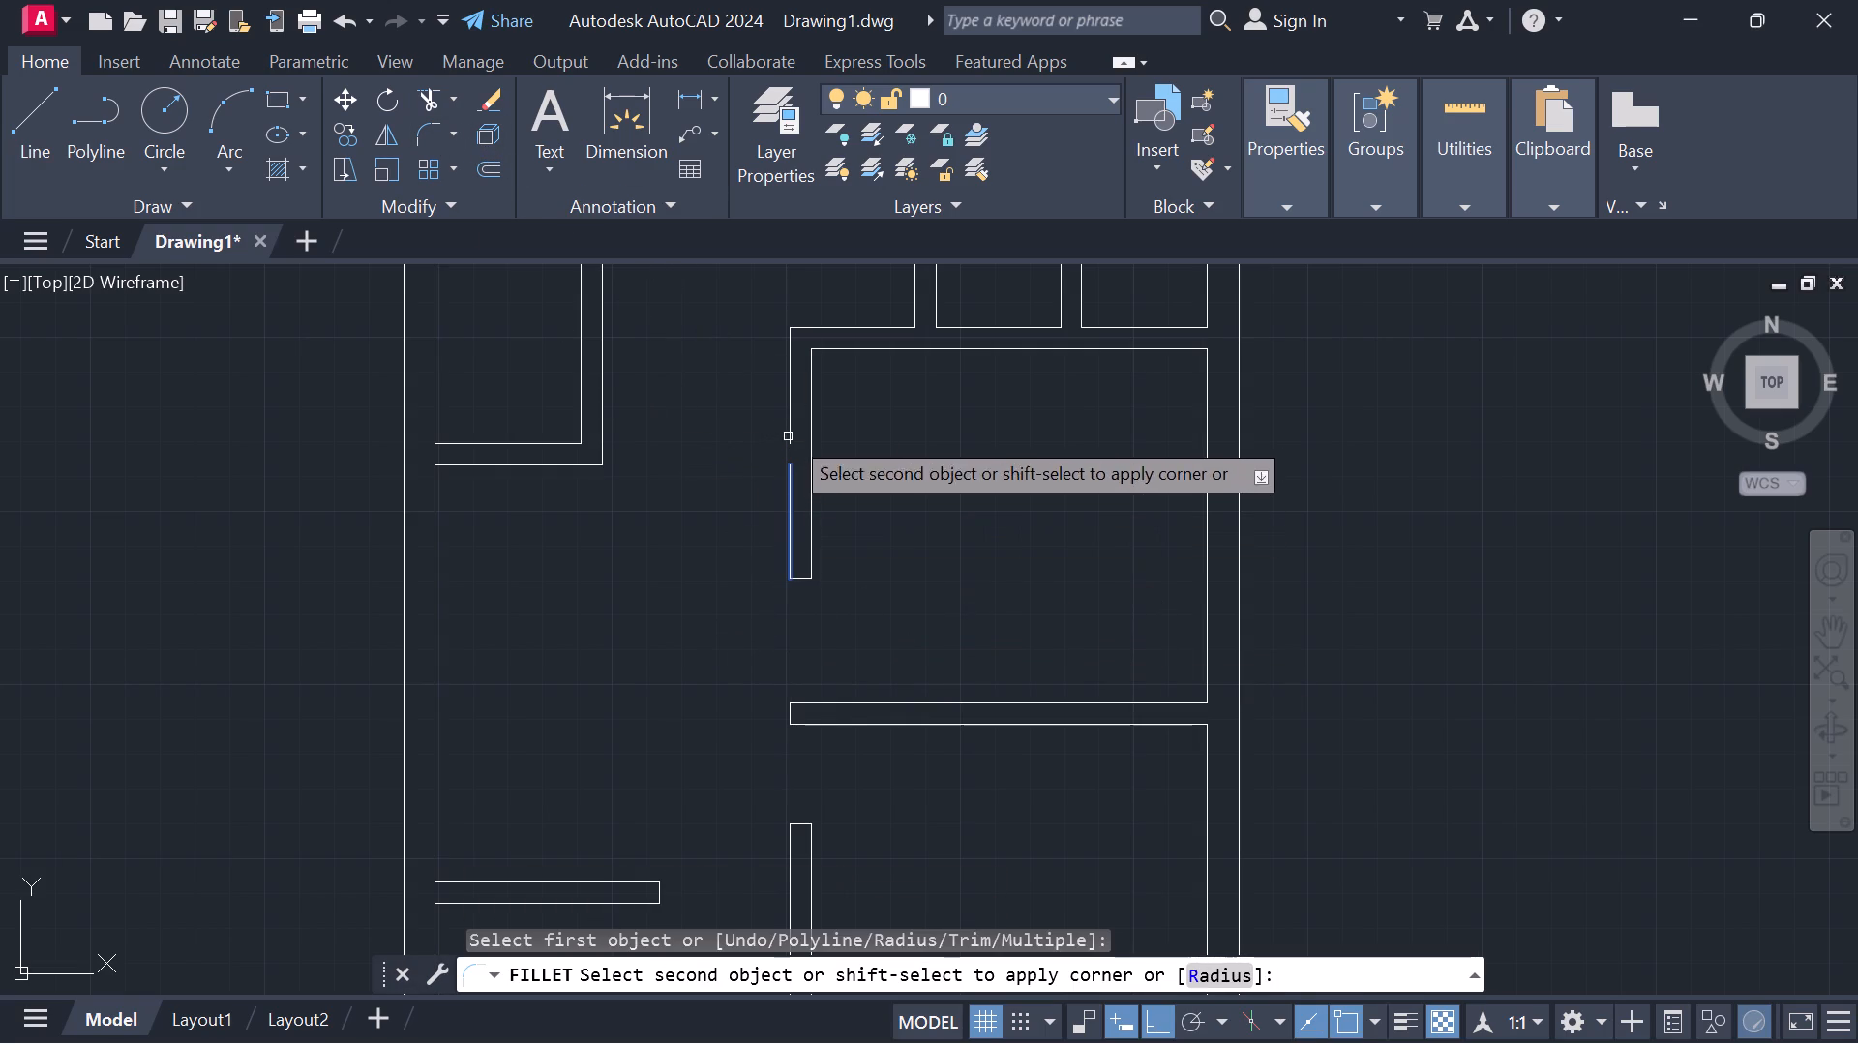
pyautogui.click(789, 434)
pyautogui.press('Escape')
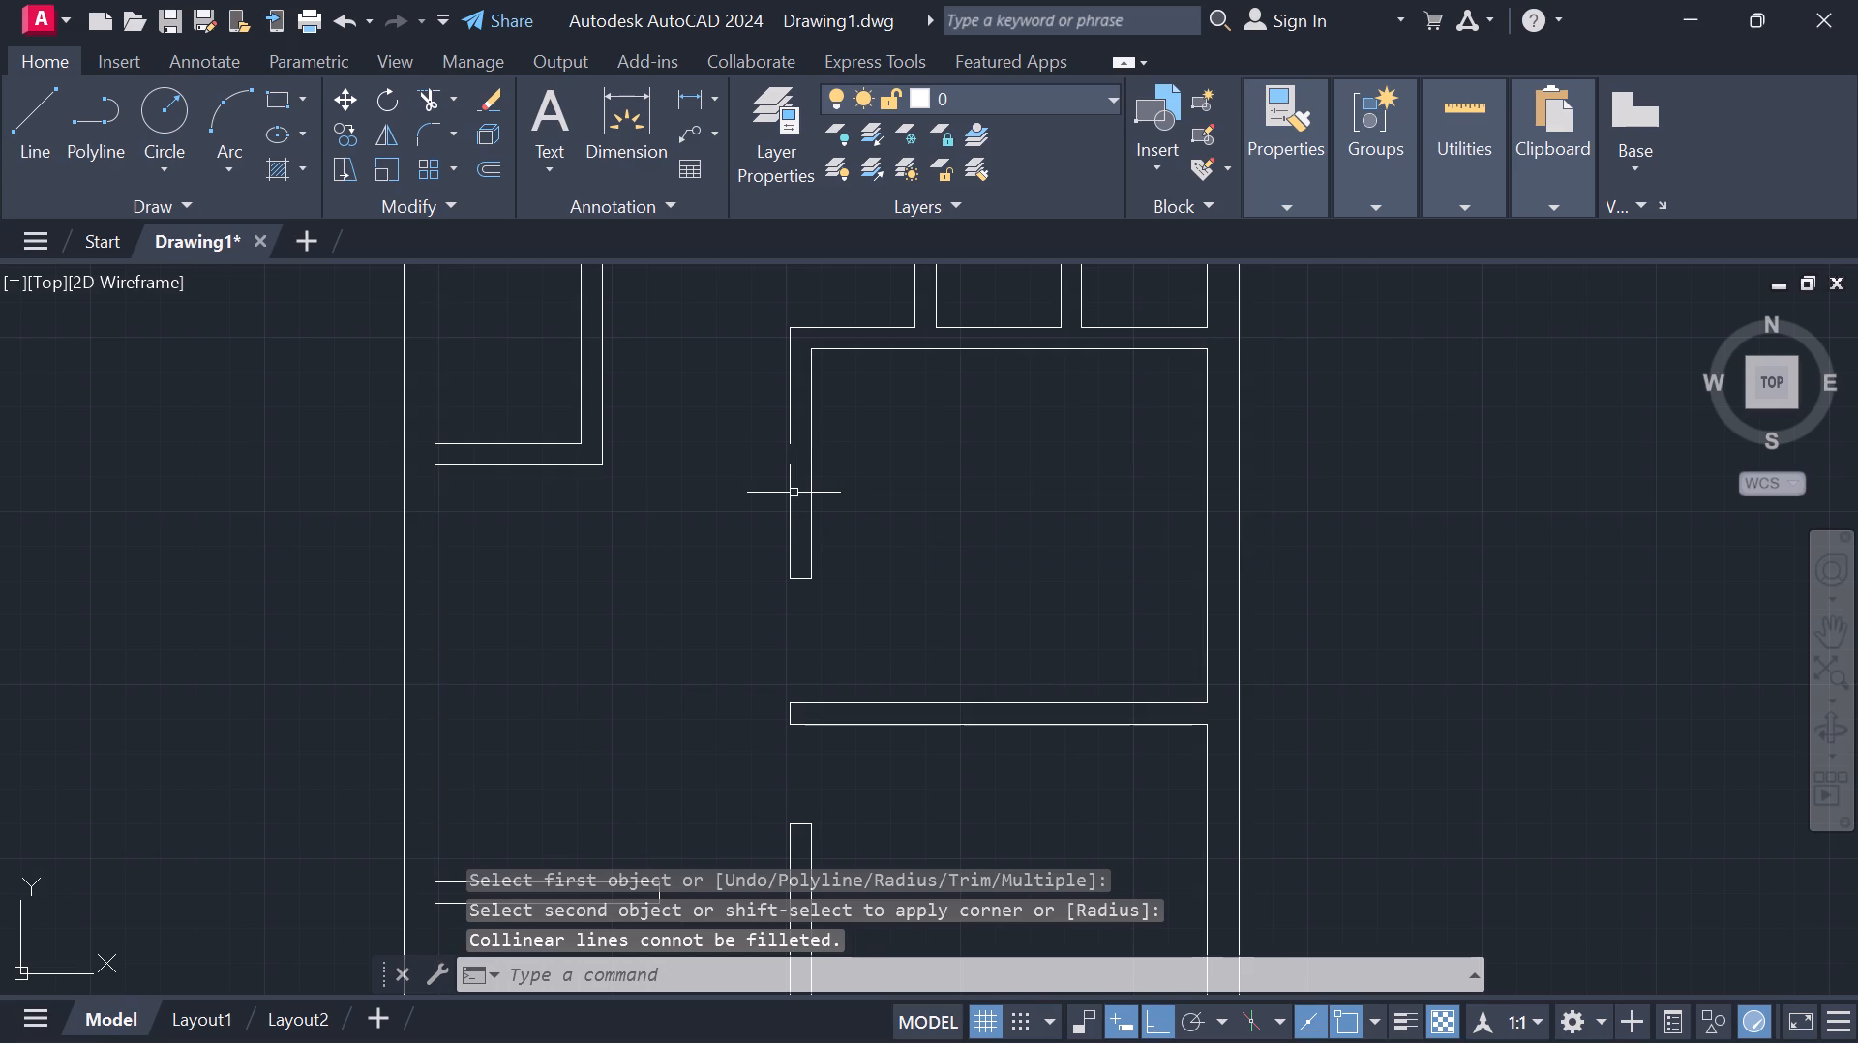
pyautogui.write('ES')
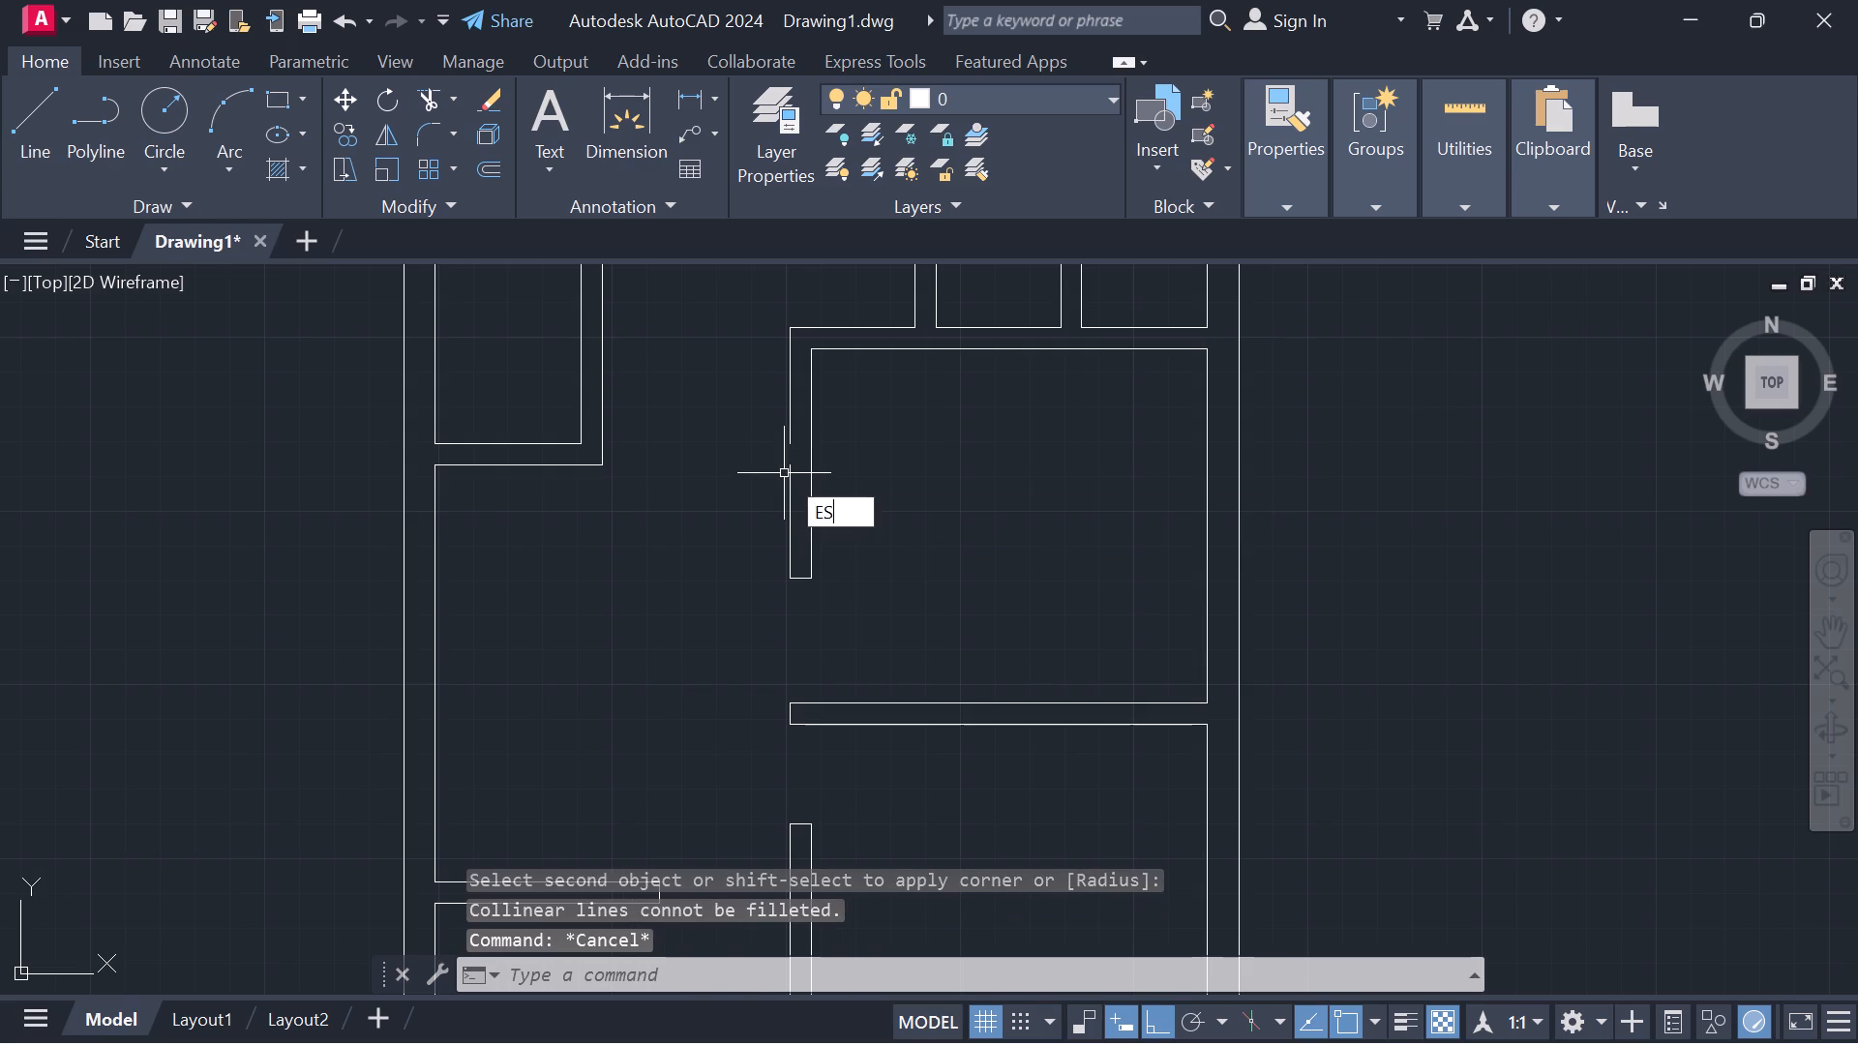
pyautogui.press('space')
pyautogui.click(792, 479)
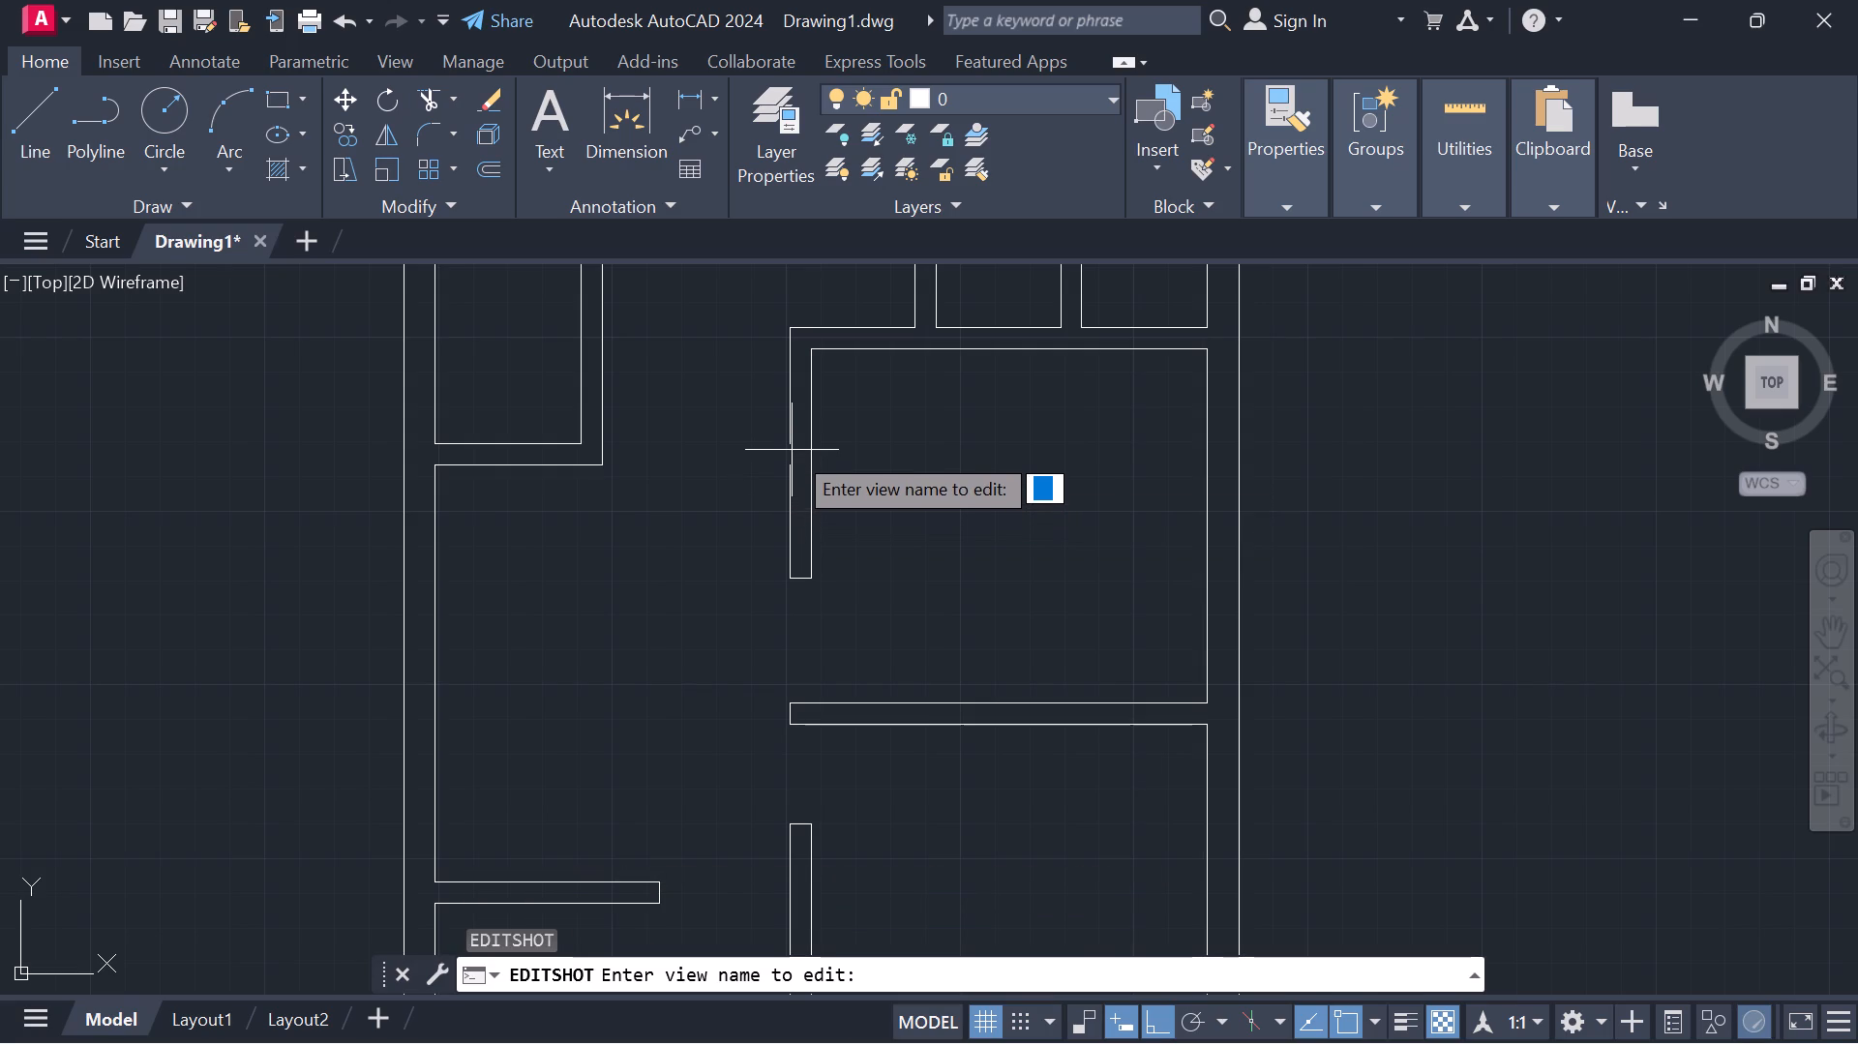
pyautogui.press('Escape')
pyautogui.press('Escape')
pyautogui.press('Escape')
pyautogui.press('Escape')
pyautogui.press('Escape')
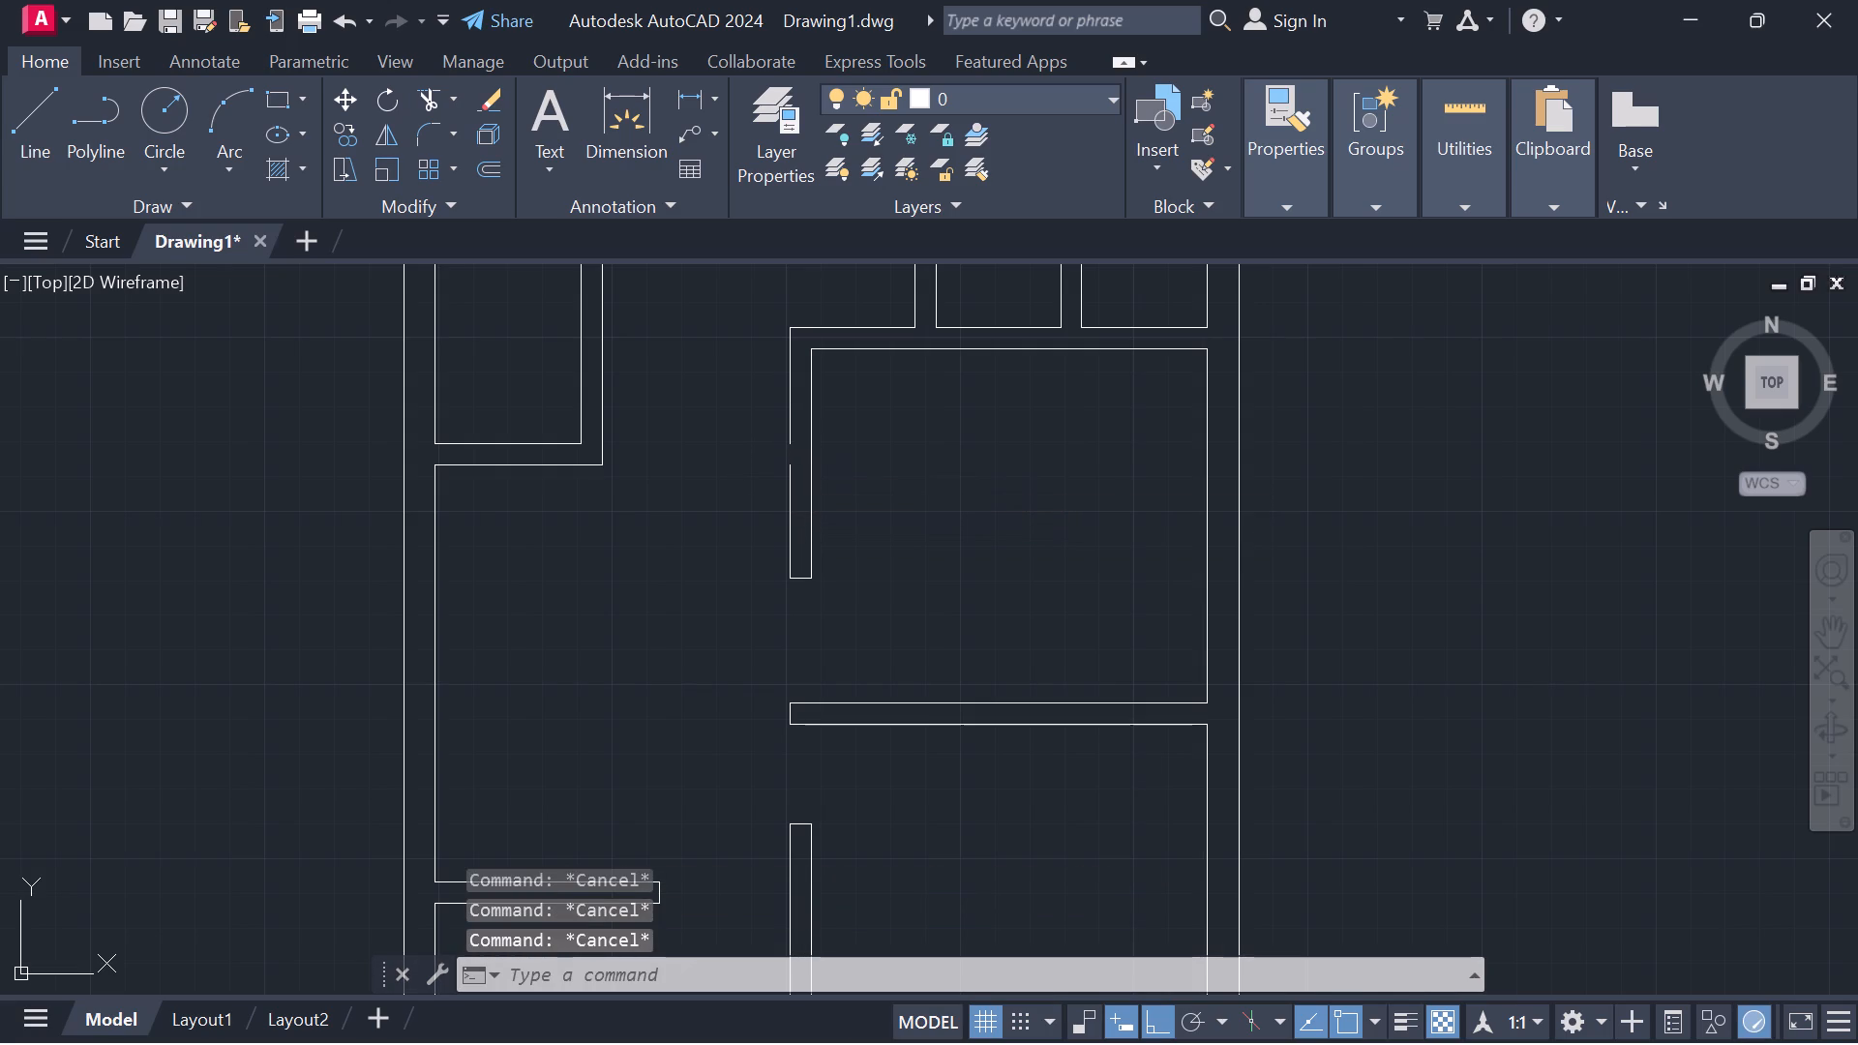
# Extend the central vertical partition's left face across the gap beside the upper part of the middle-right room.
pyautogui.write('EX')
pyautogui.press('space')
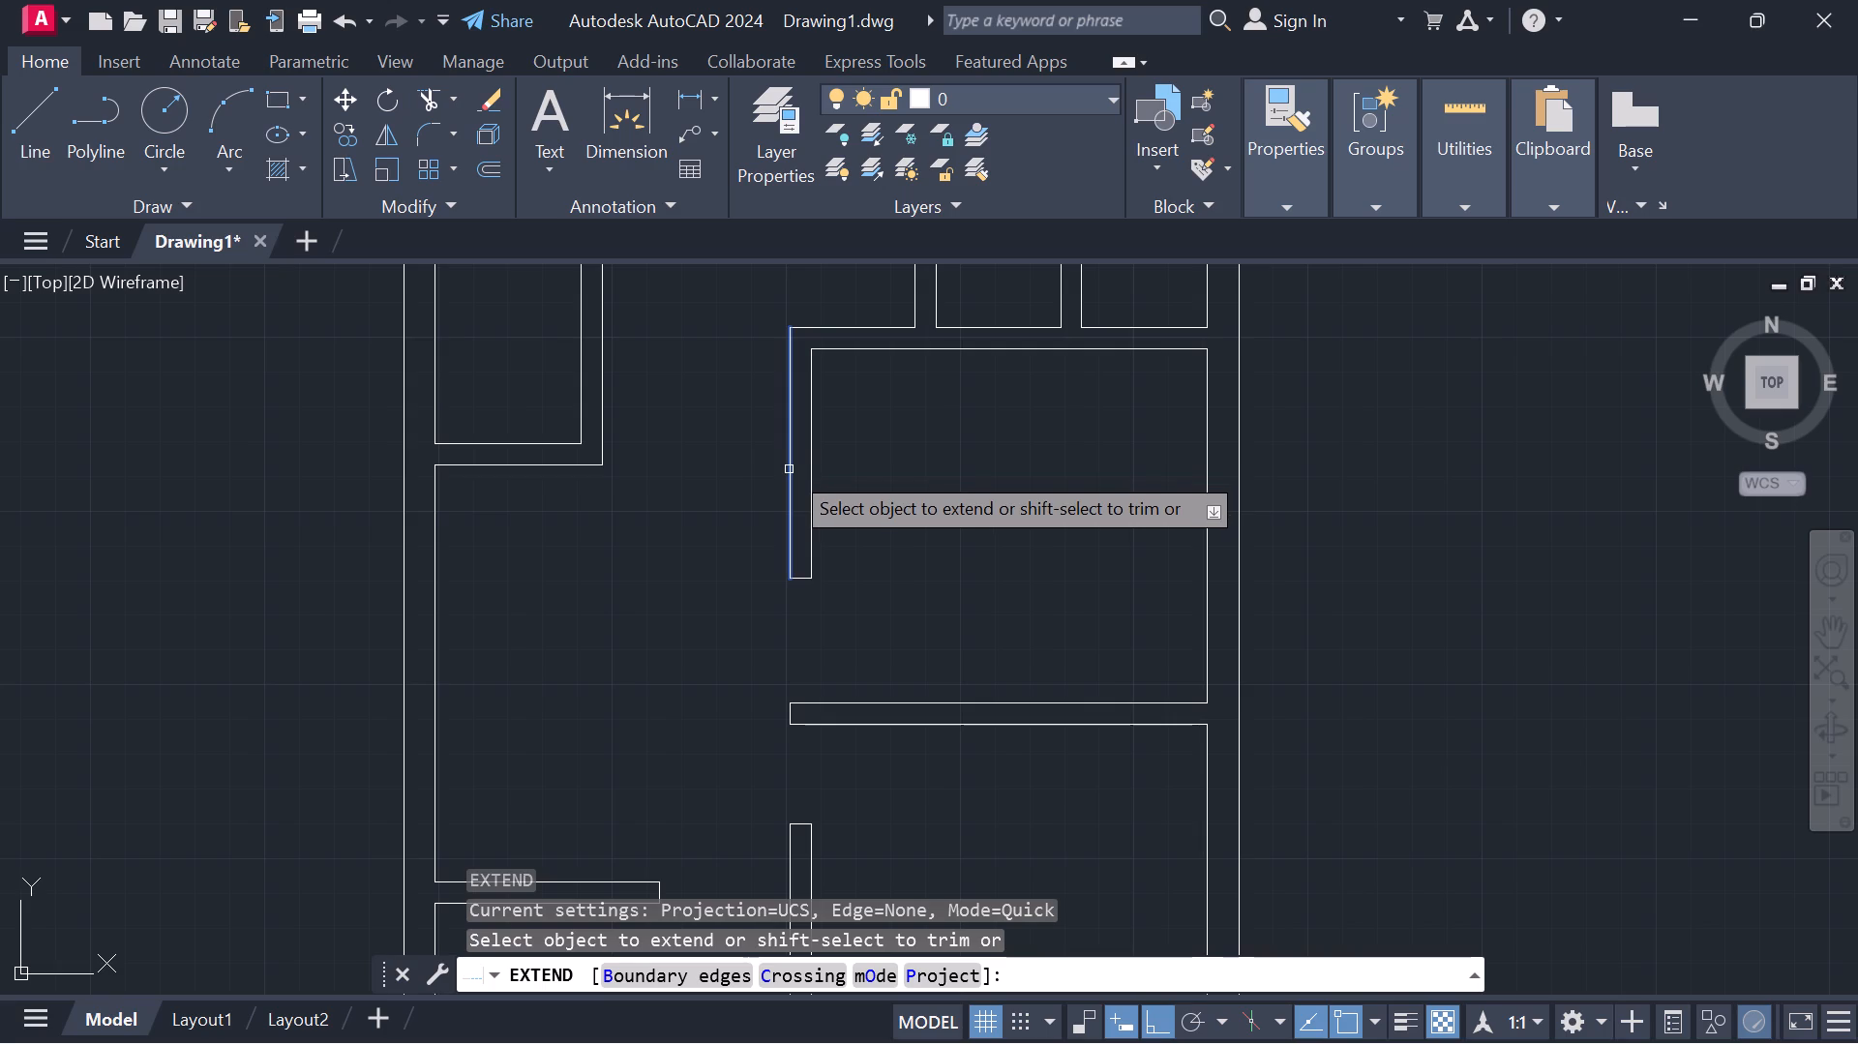
pyautogui.click(789, 469)
pyautogui.press('Escape')
# Outline a 2'-6" door opening in the small left room's right partition, downward from its upper-right inner corner, with a closing line at each end.
pyautogui.scroll(-1, 767, 487)
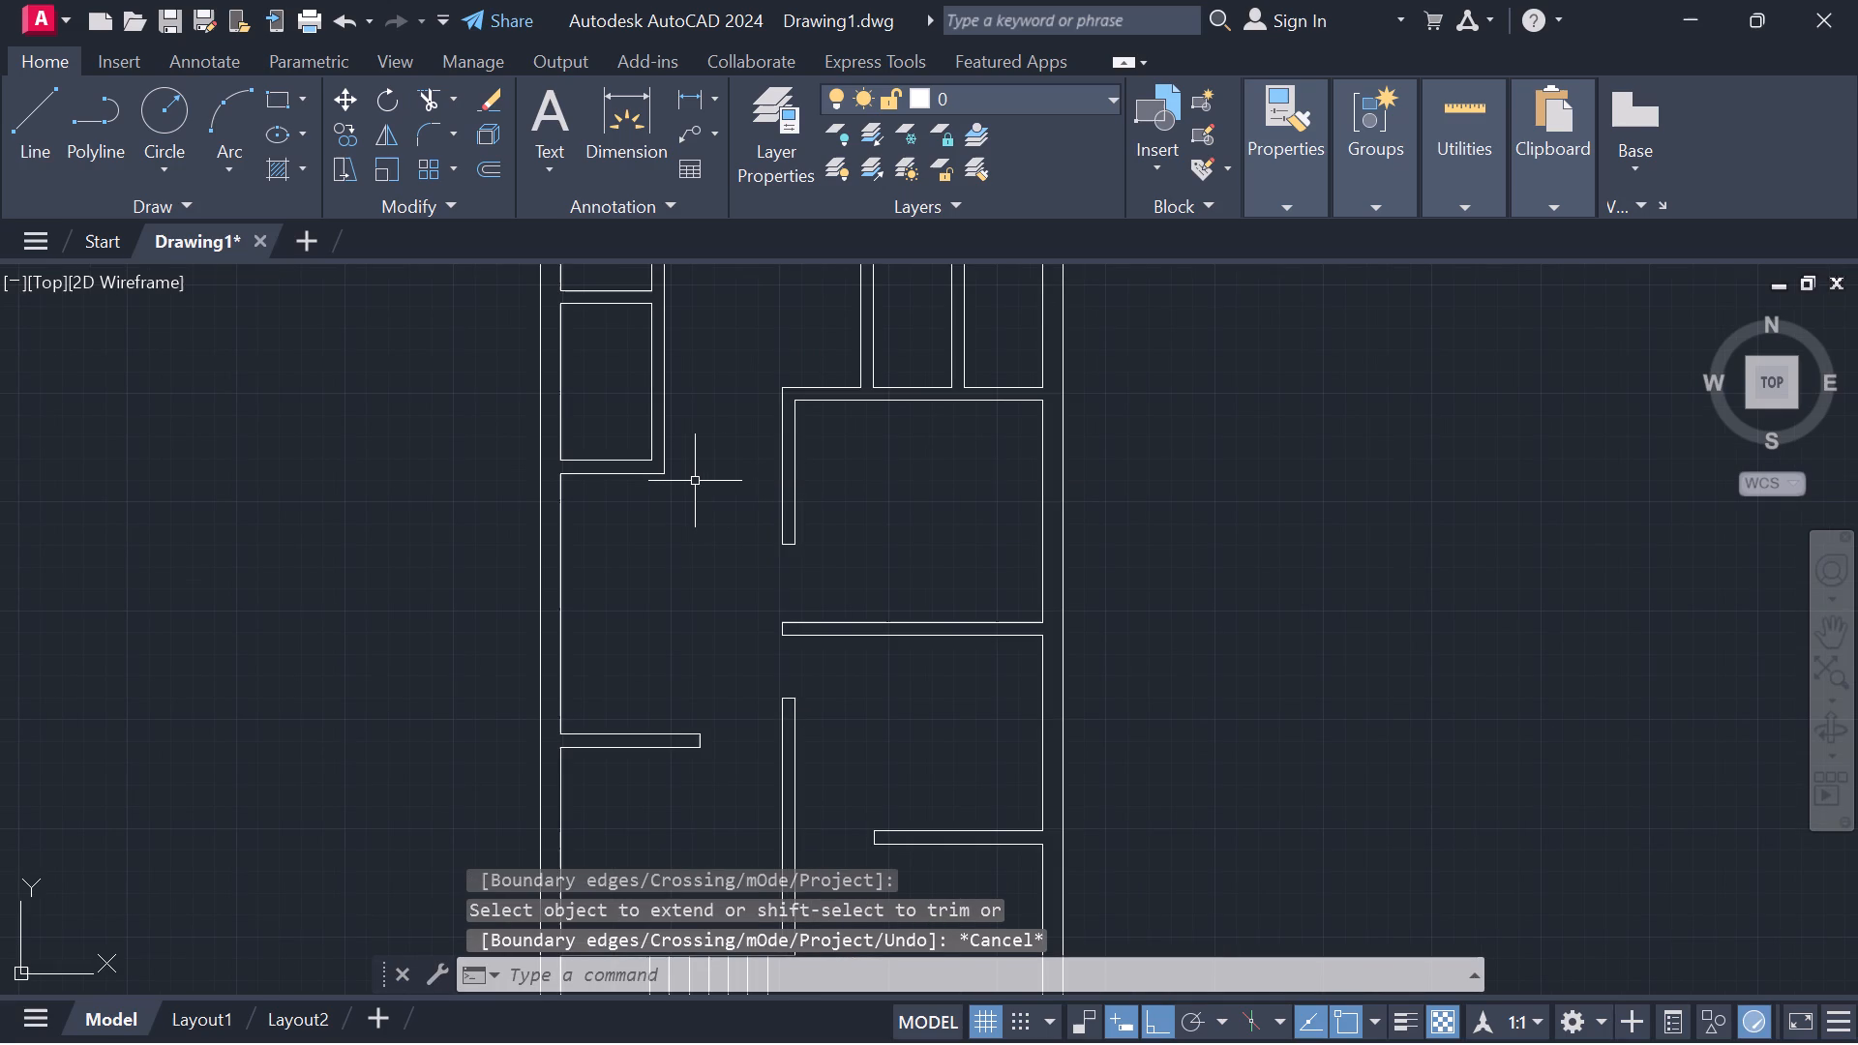
pyautogui.moveTo(692, 480); pyautogui.dragTo(810, 513, button='middle')
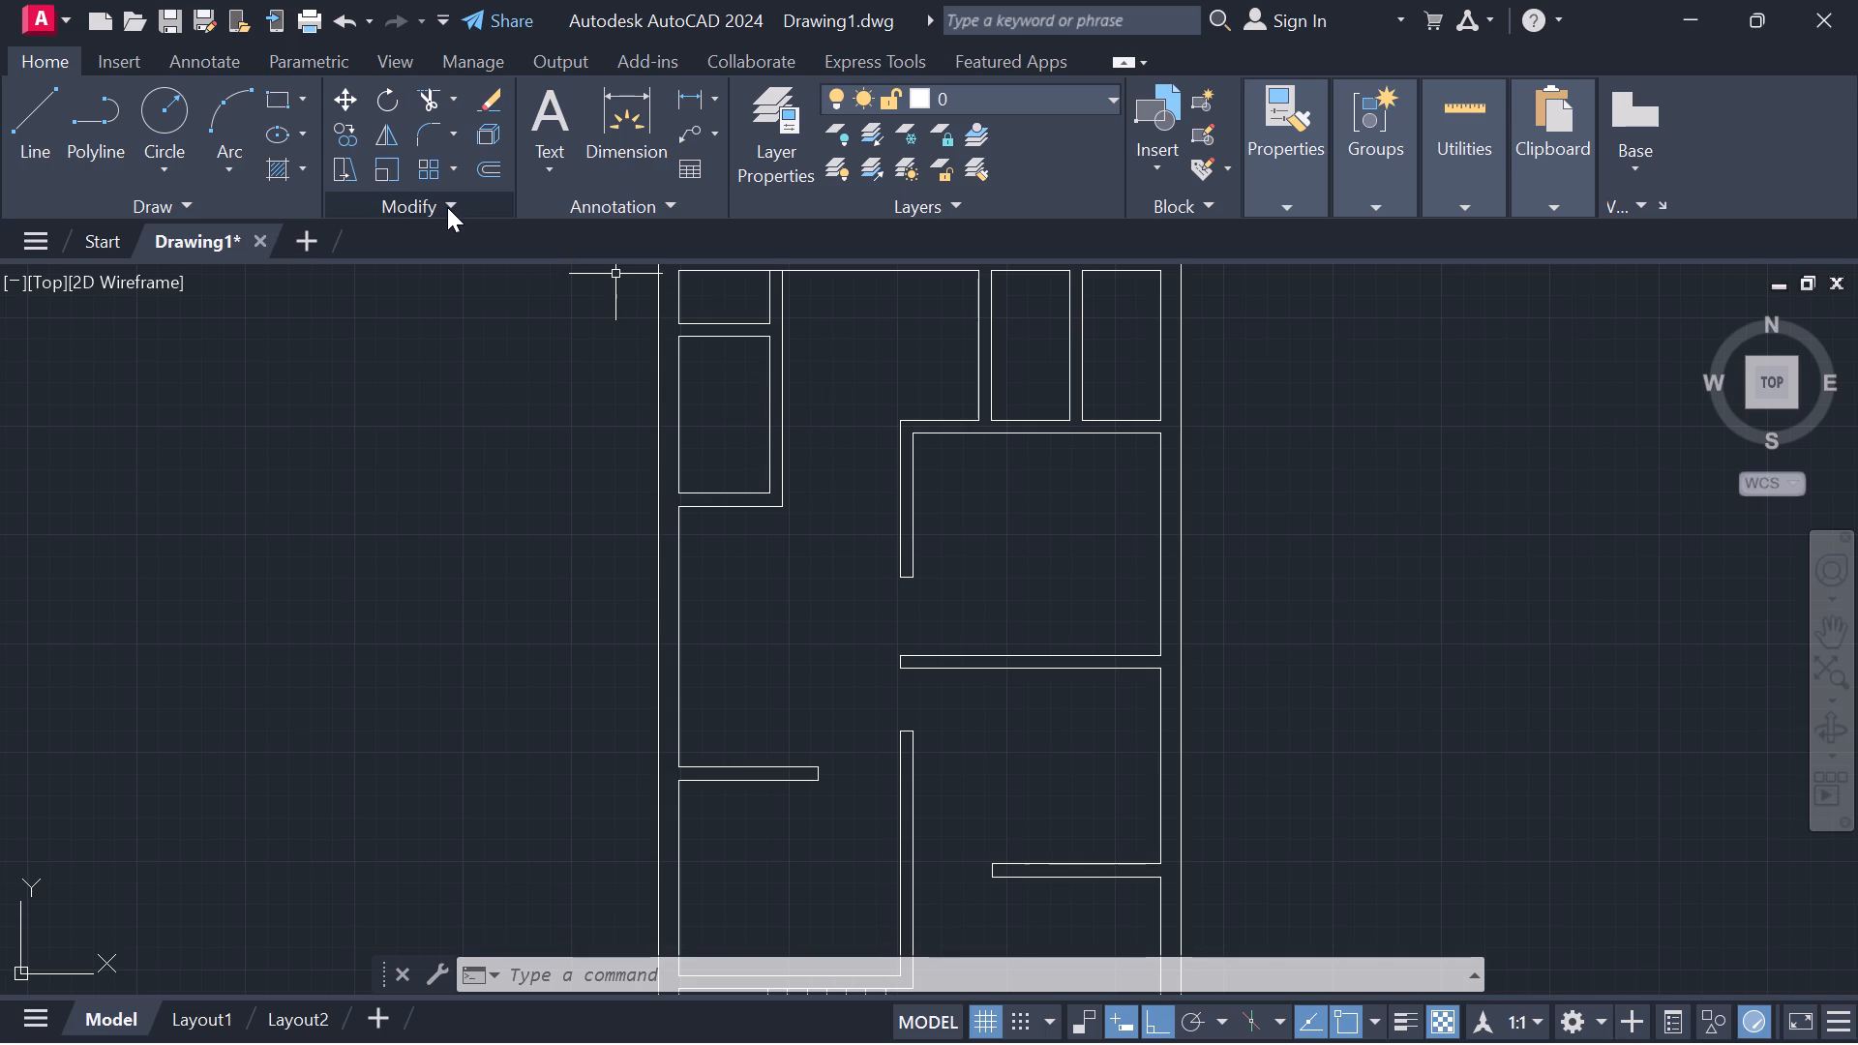
pyautogui.click(22, 89)
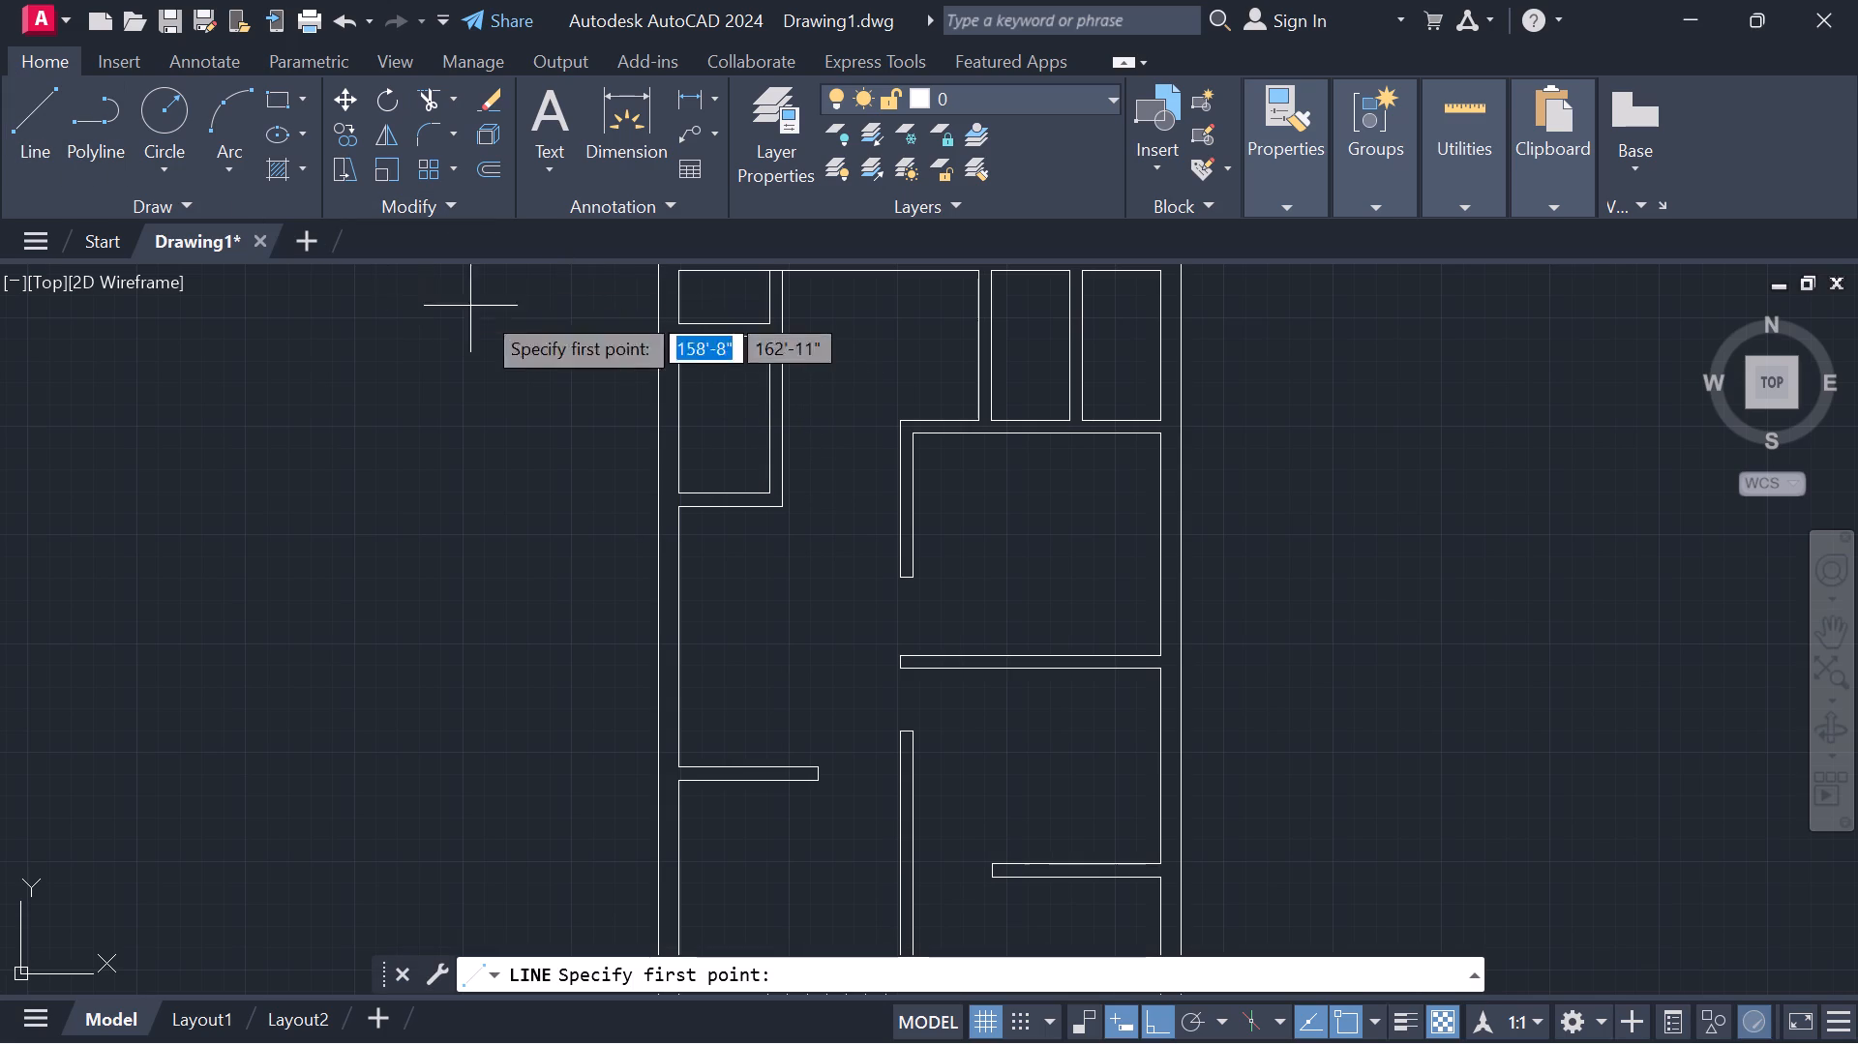
pyautogui.scroll(2, 747, 365)
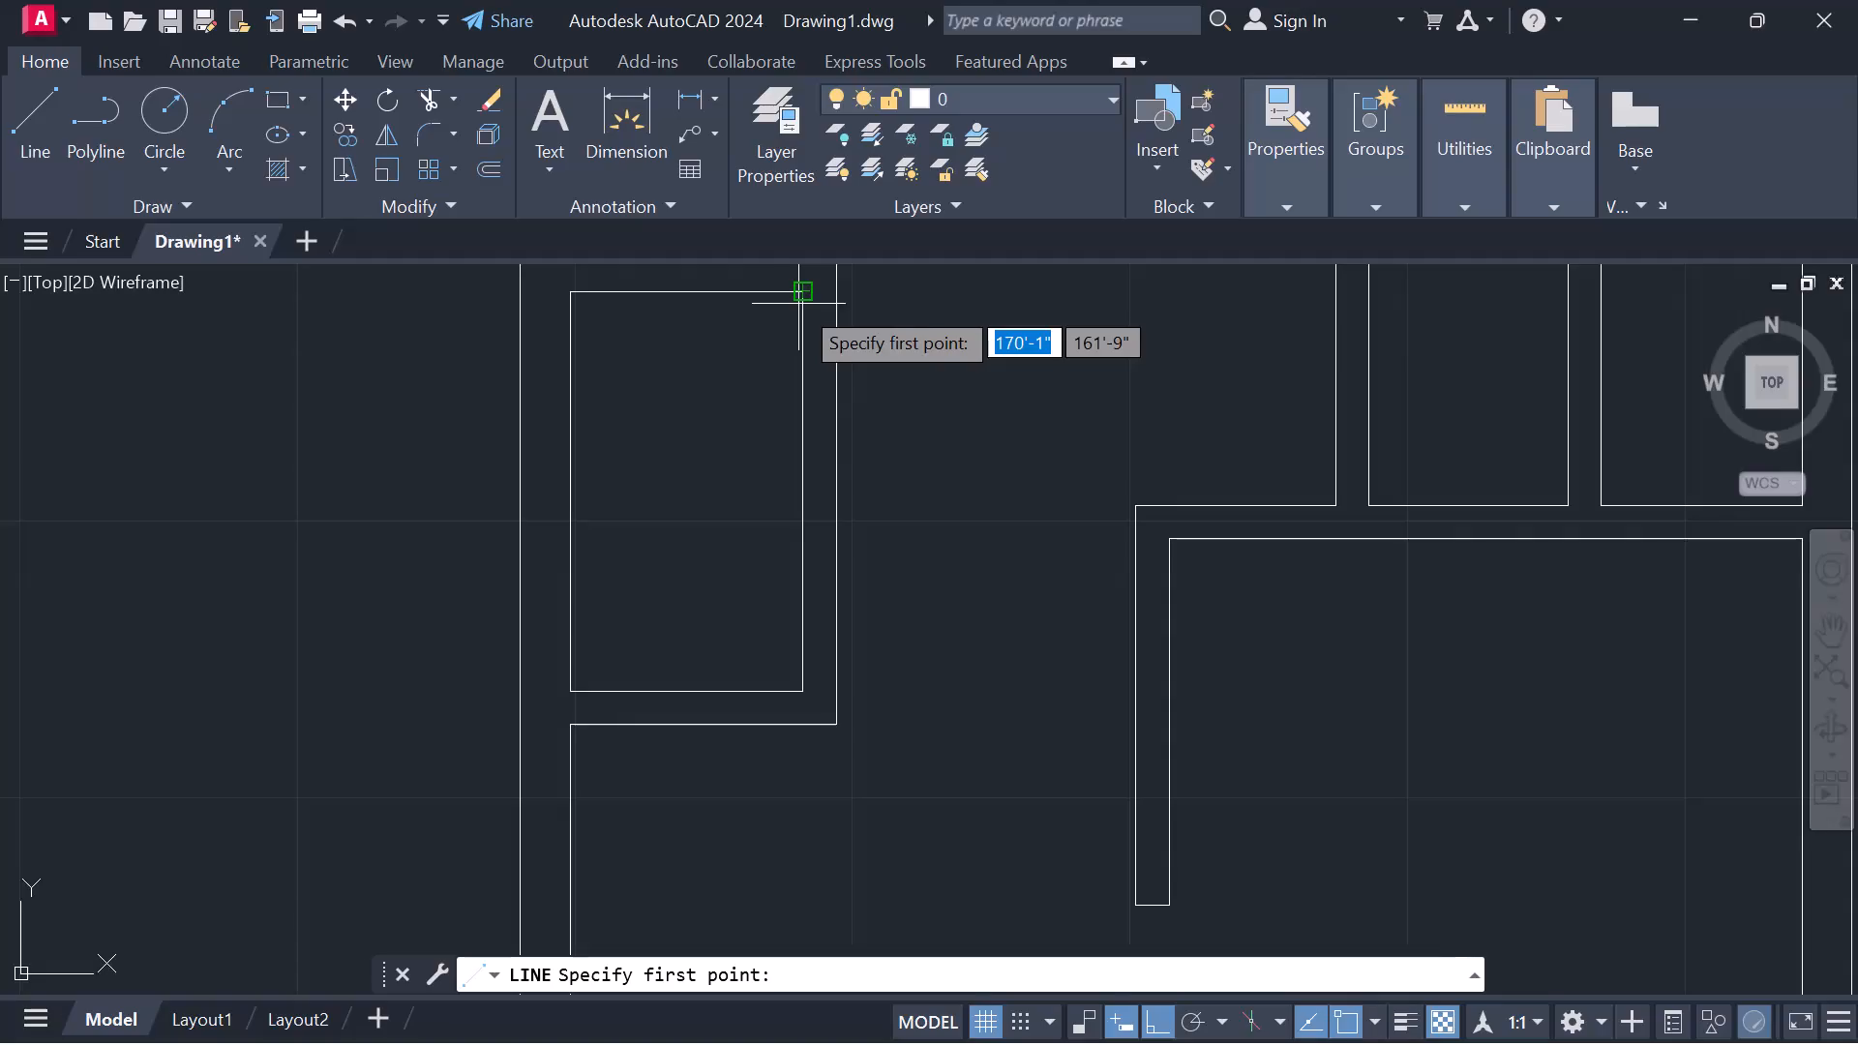
pyautogui.click(800, 297)
pyautogui.click(829, 290)
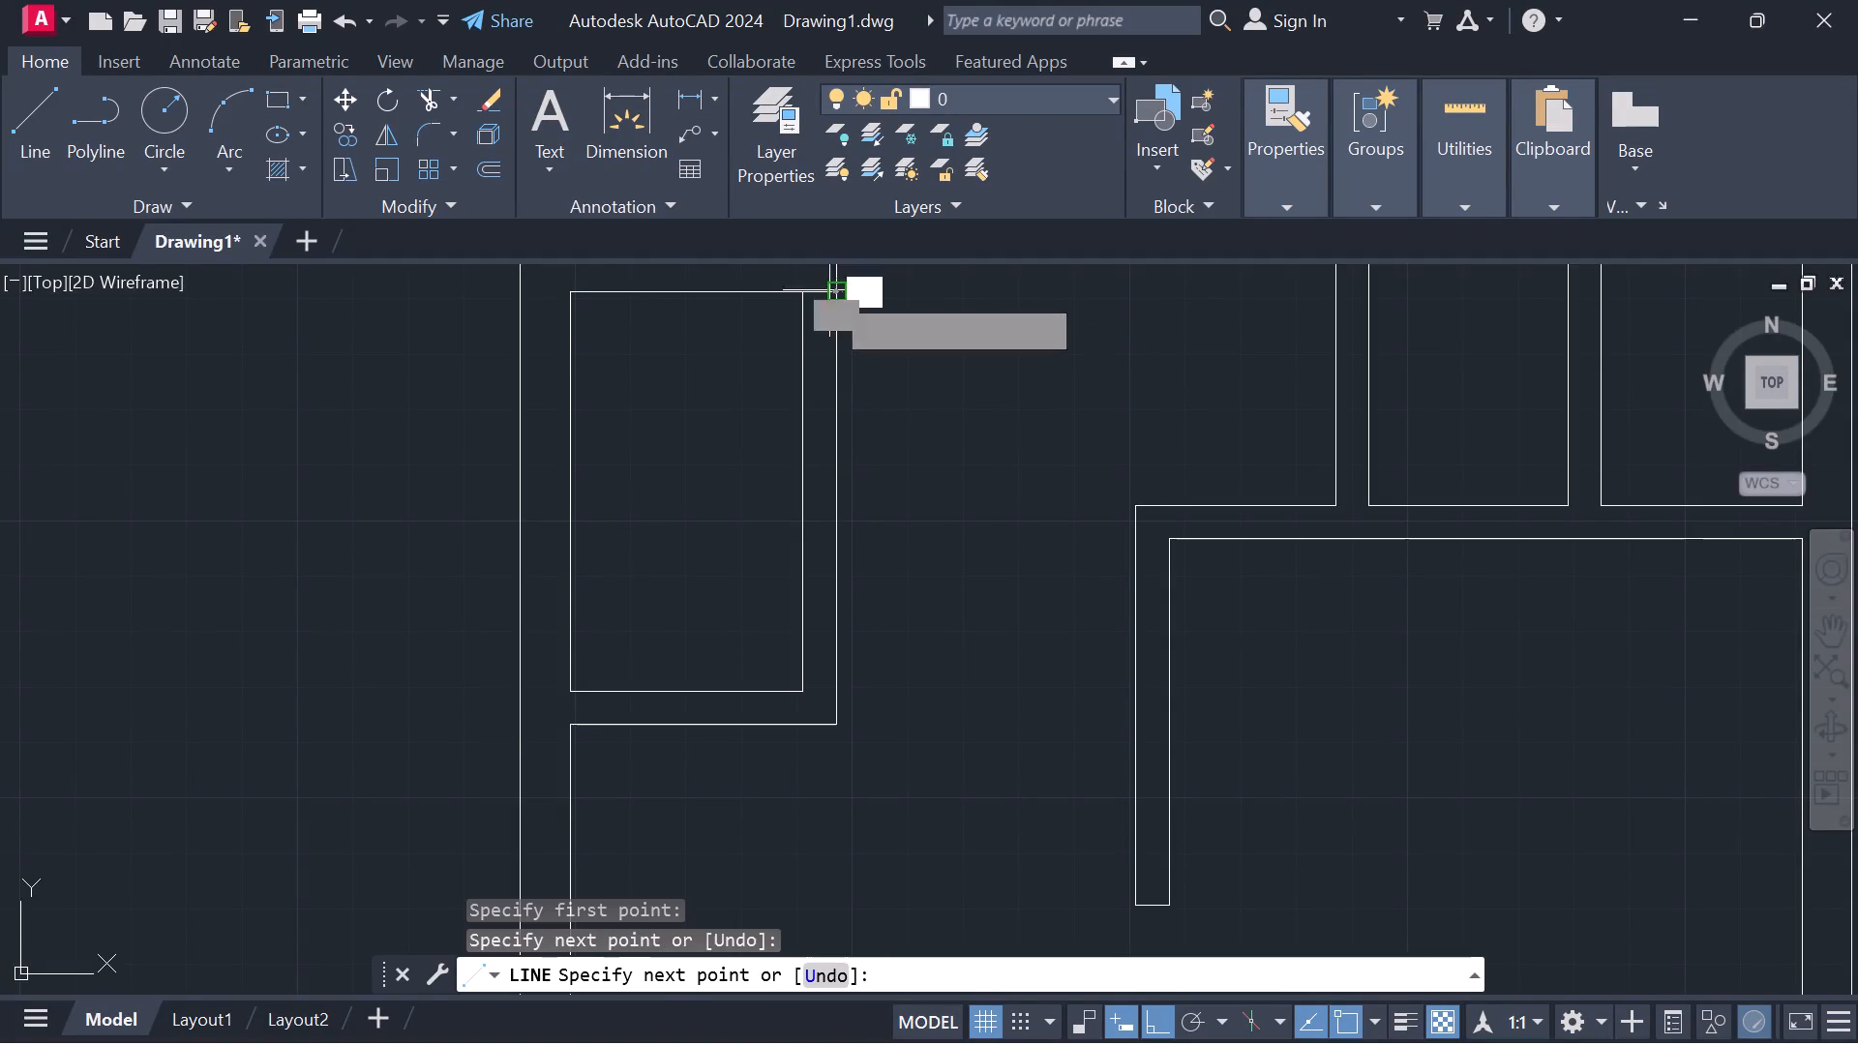
pyautogui.click(840, 458)
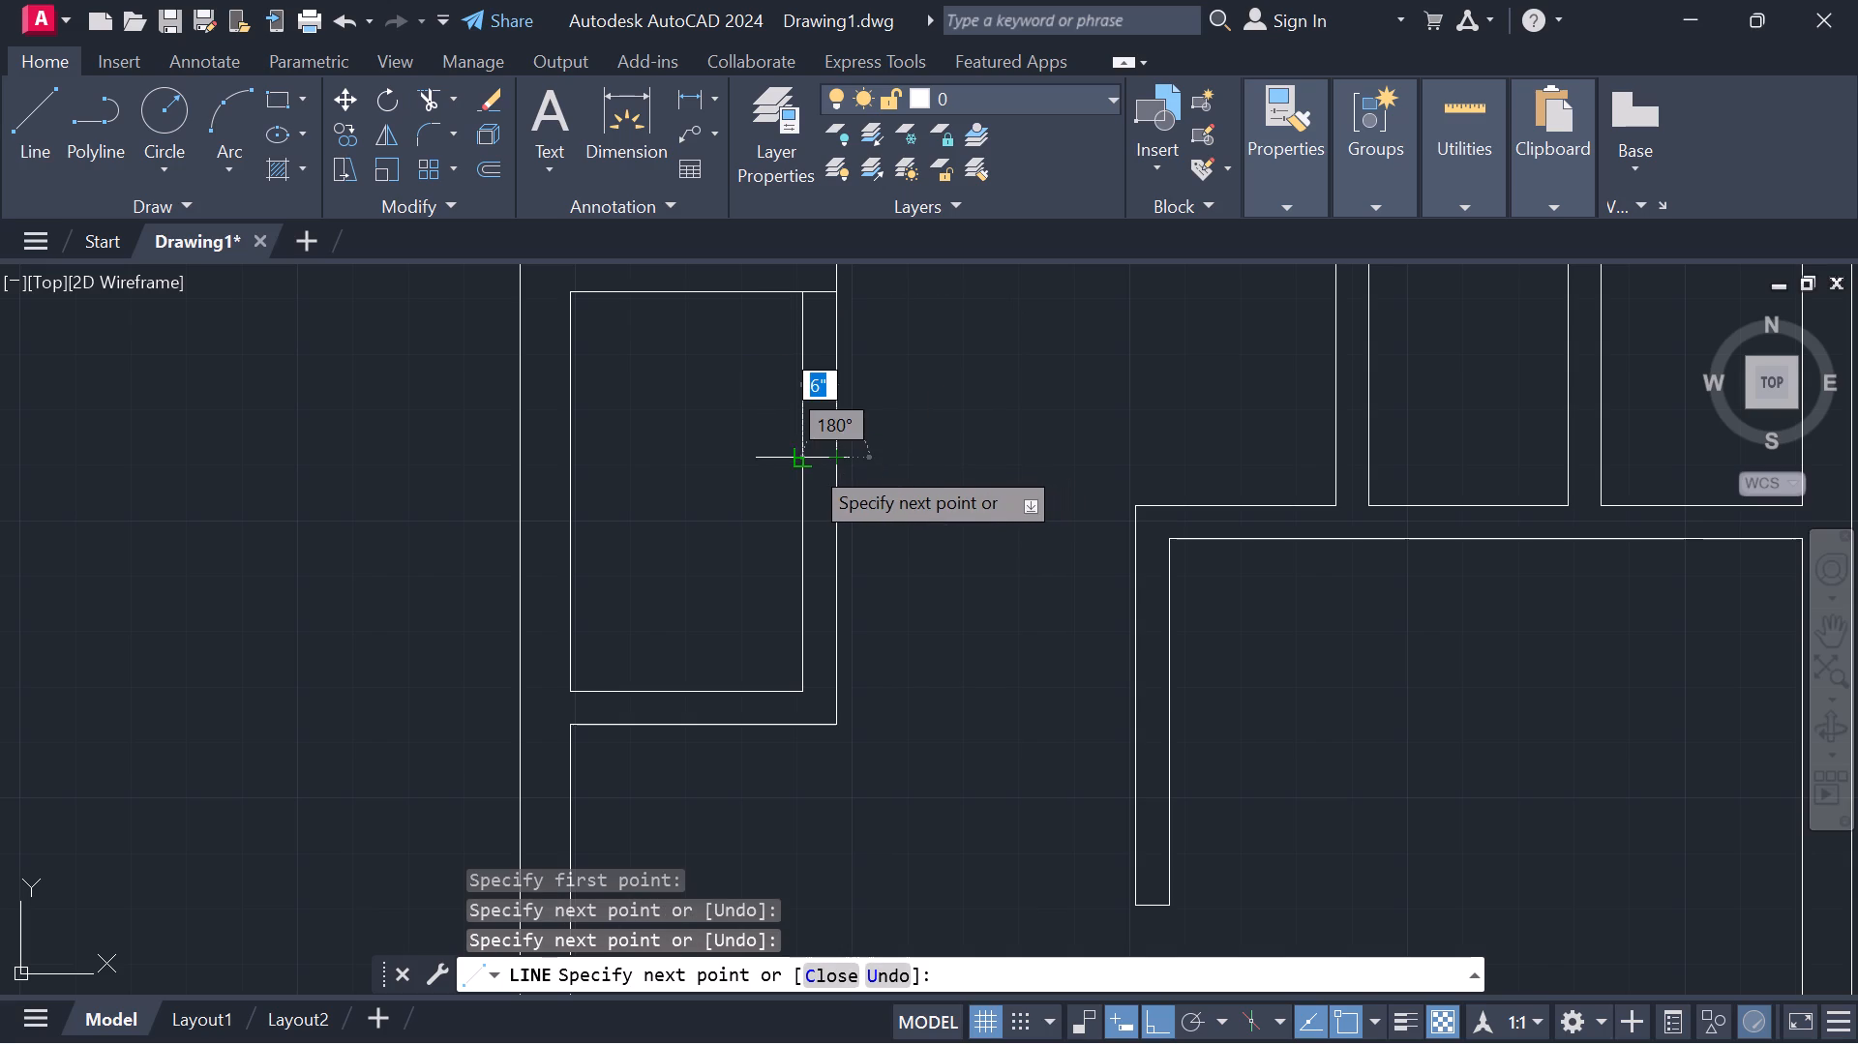
pyautogui.click(808, 463)
pyautogui.press('Escape')
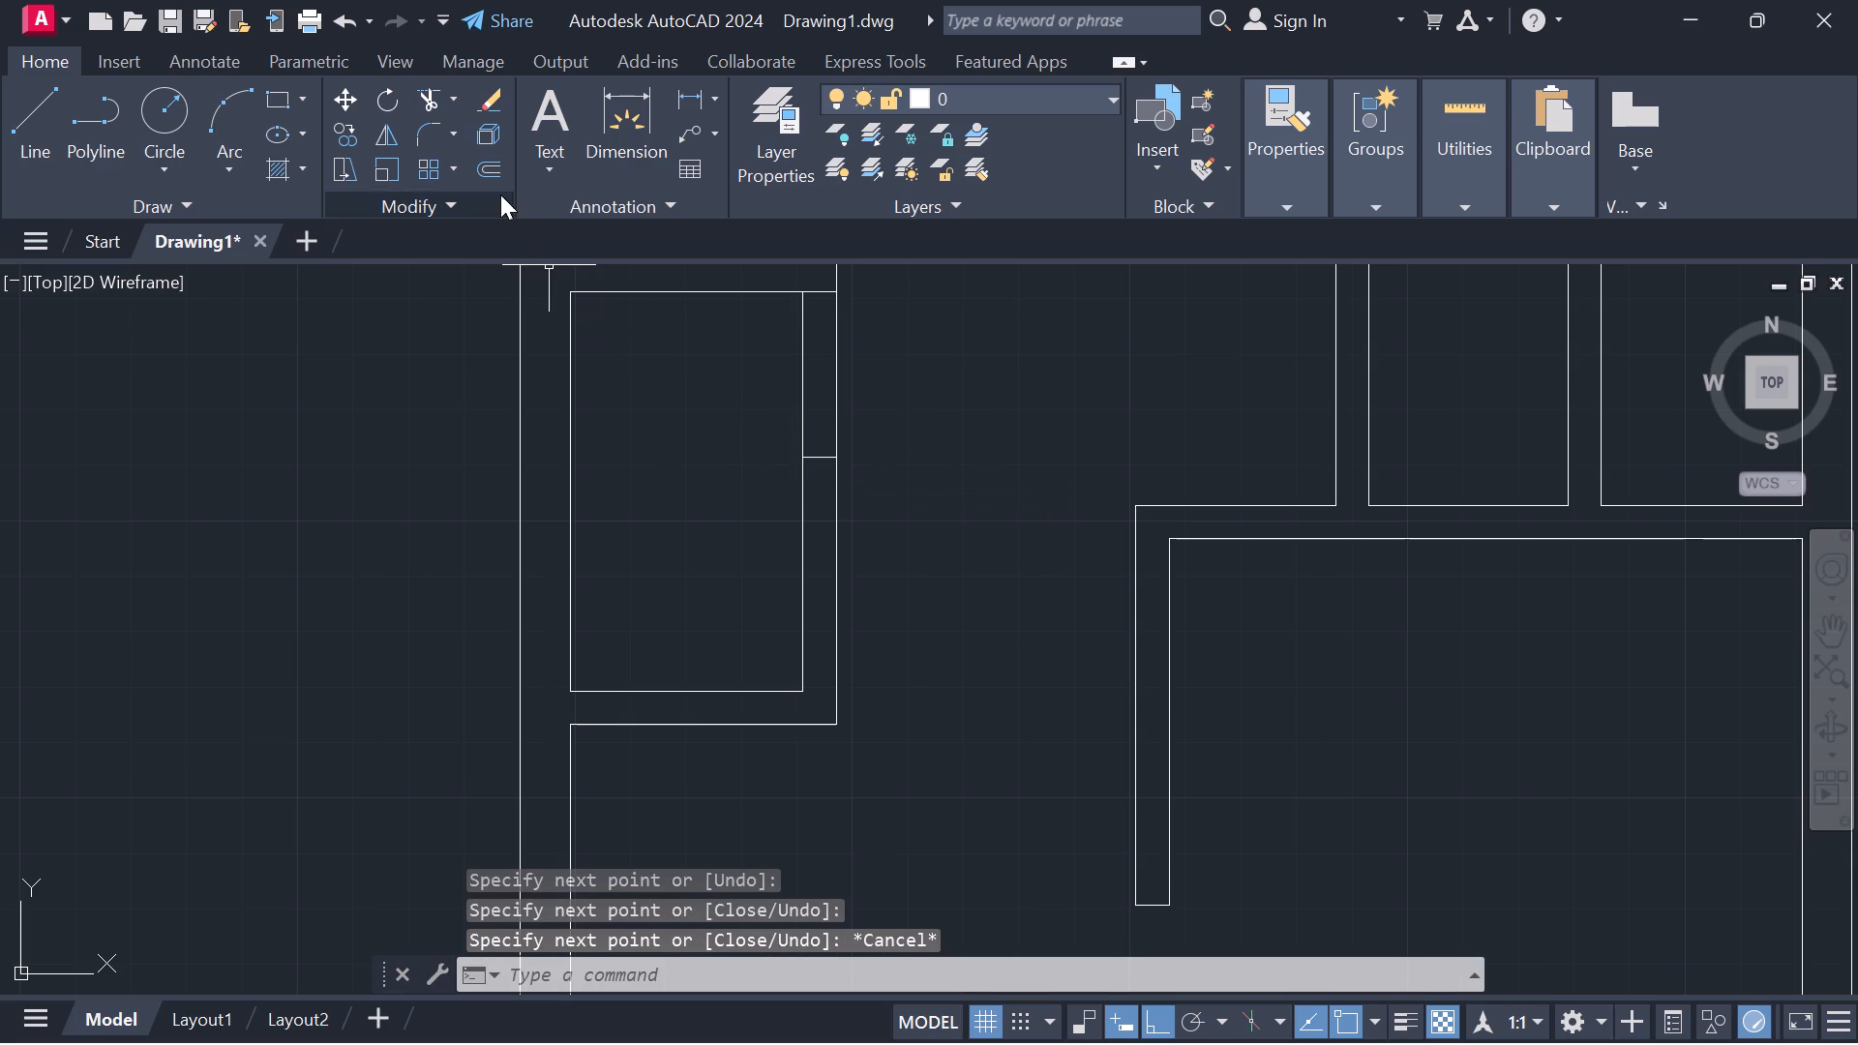
# Trim both faces of the small left room's right partition between the two closing lines to open the doorway.
pyautogui.click(416, 85)
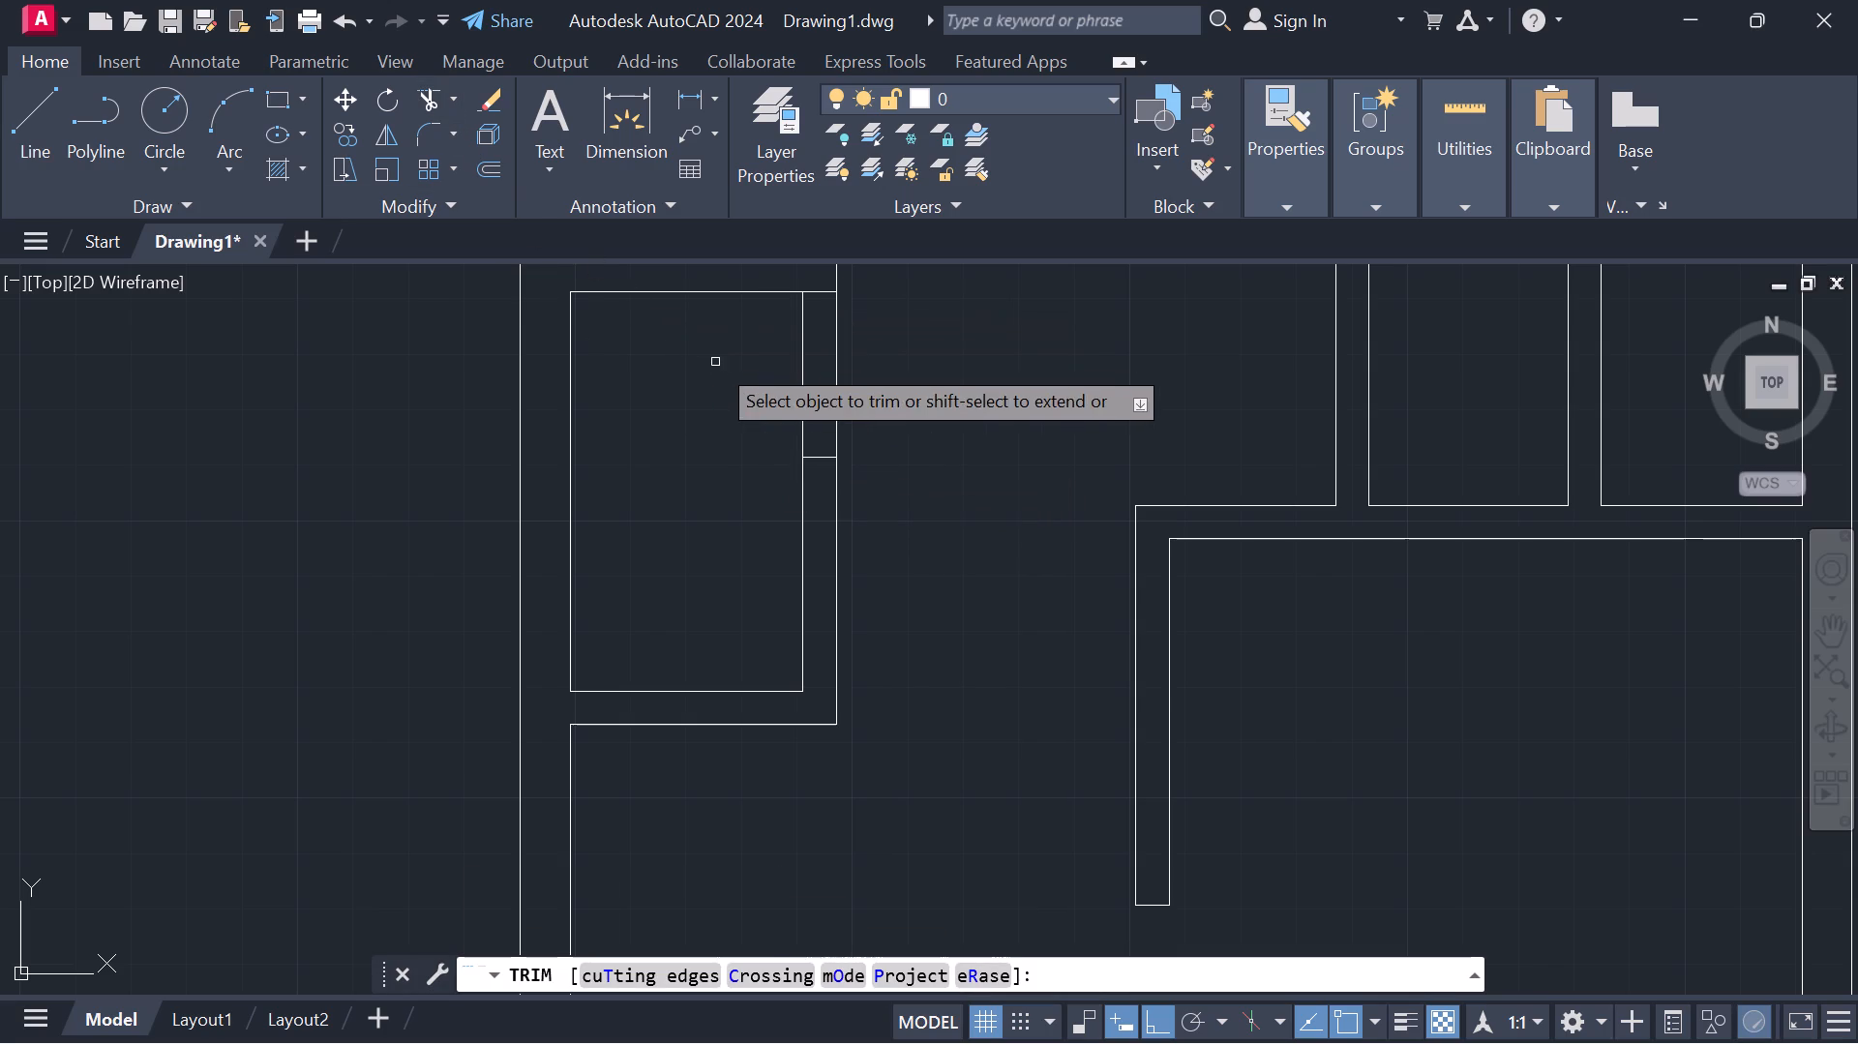
pyautogui.moveTo(782, 380); pyautogui.dragTo(913, 383)
pyautogui.scroll(-2, 905, 377)
pyautogui.moveTo(904, 377); pyautogui.dragTo(796, 413, button='middle')
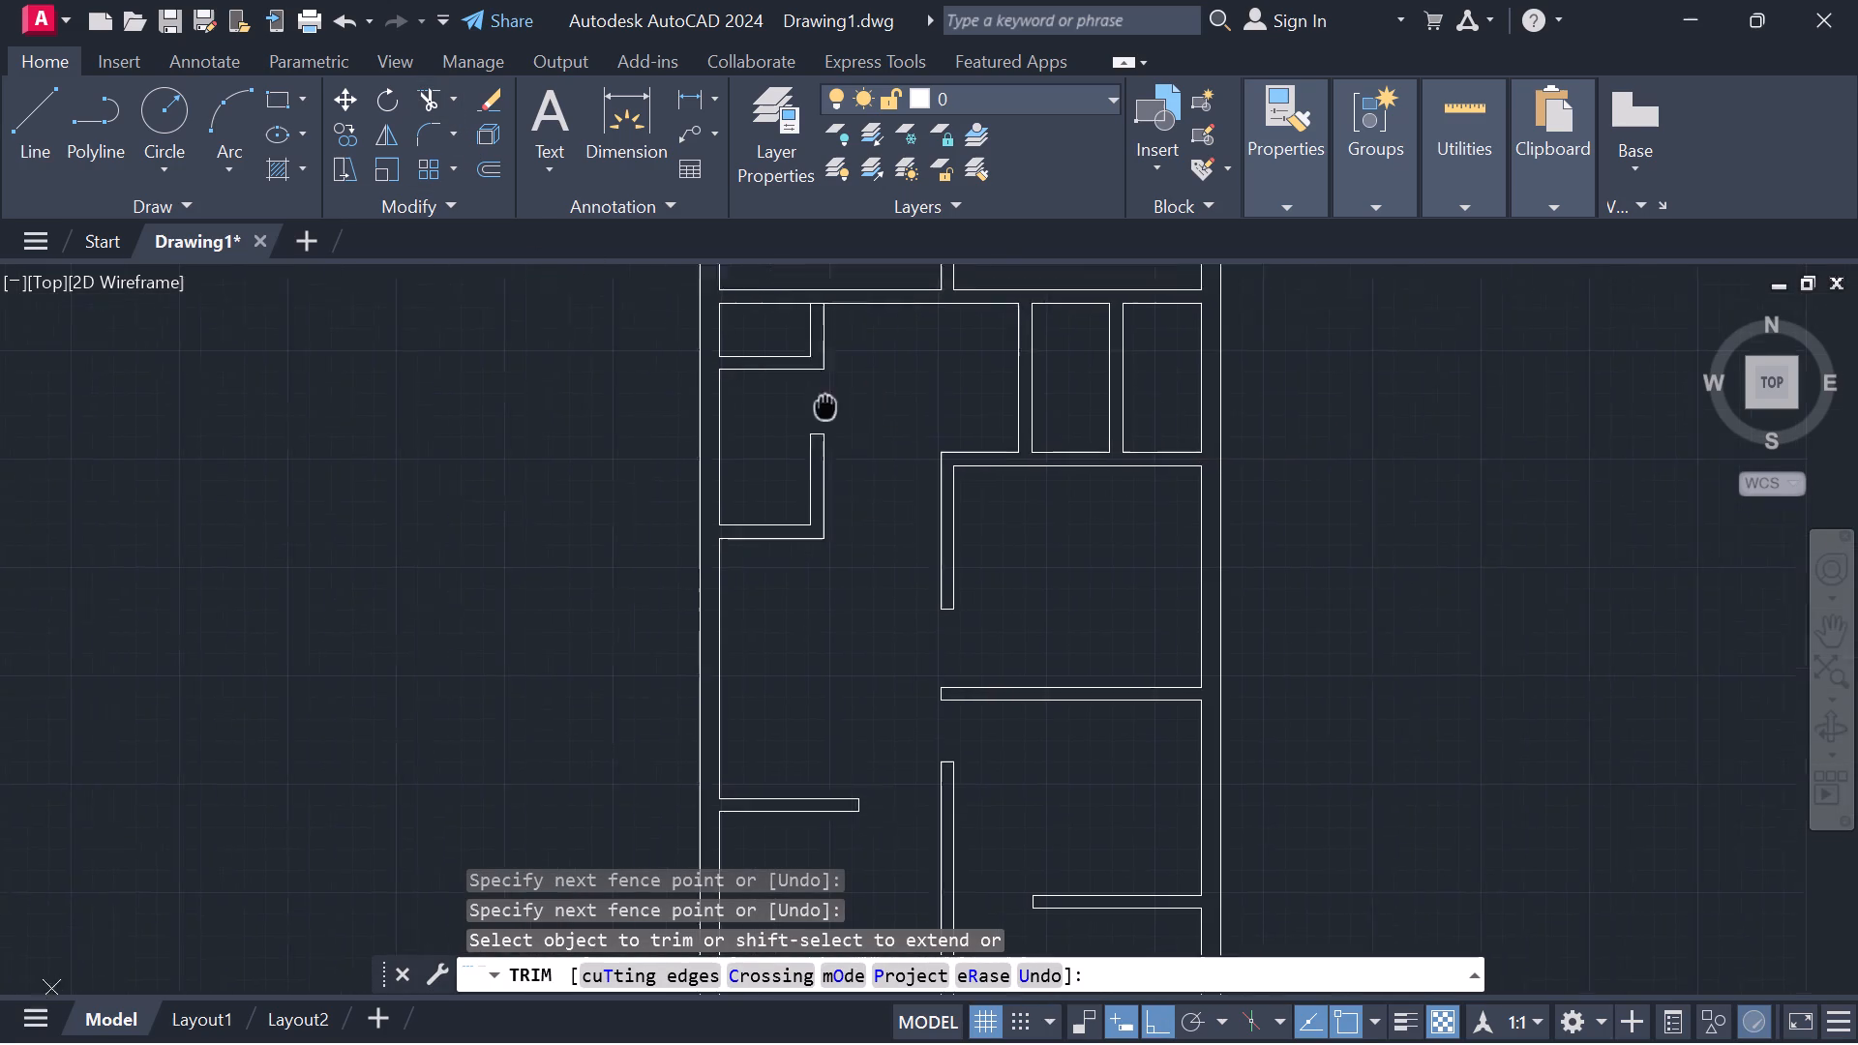
pyautogui.moveTo(796, 413); pyautogui.dragTo(686, 428, button='middle')
pyautogui.scroll(1, 762, 416)
pyautogui.scroll(-1, 704, 428)
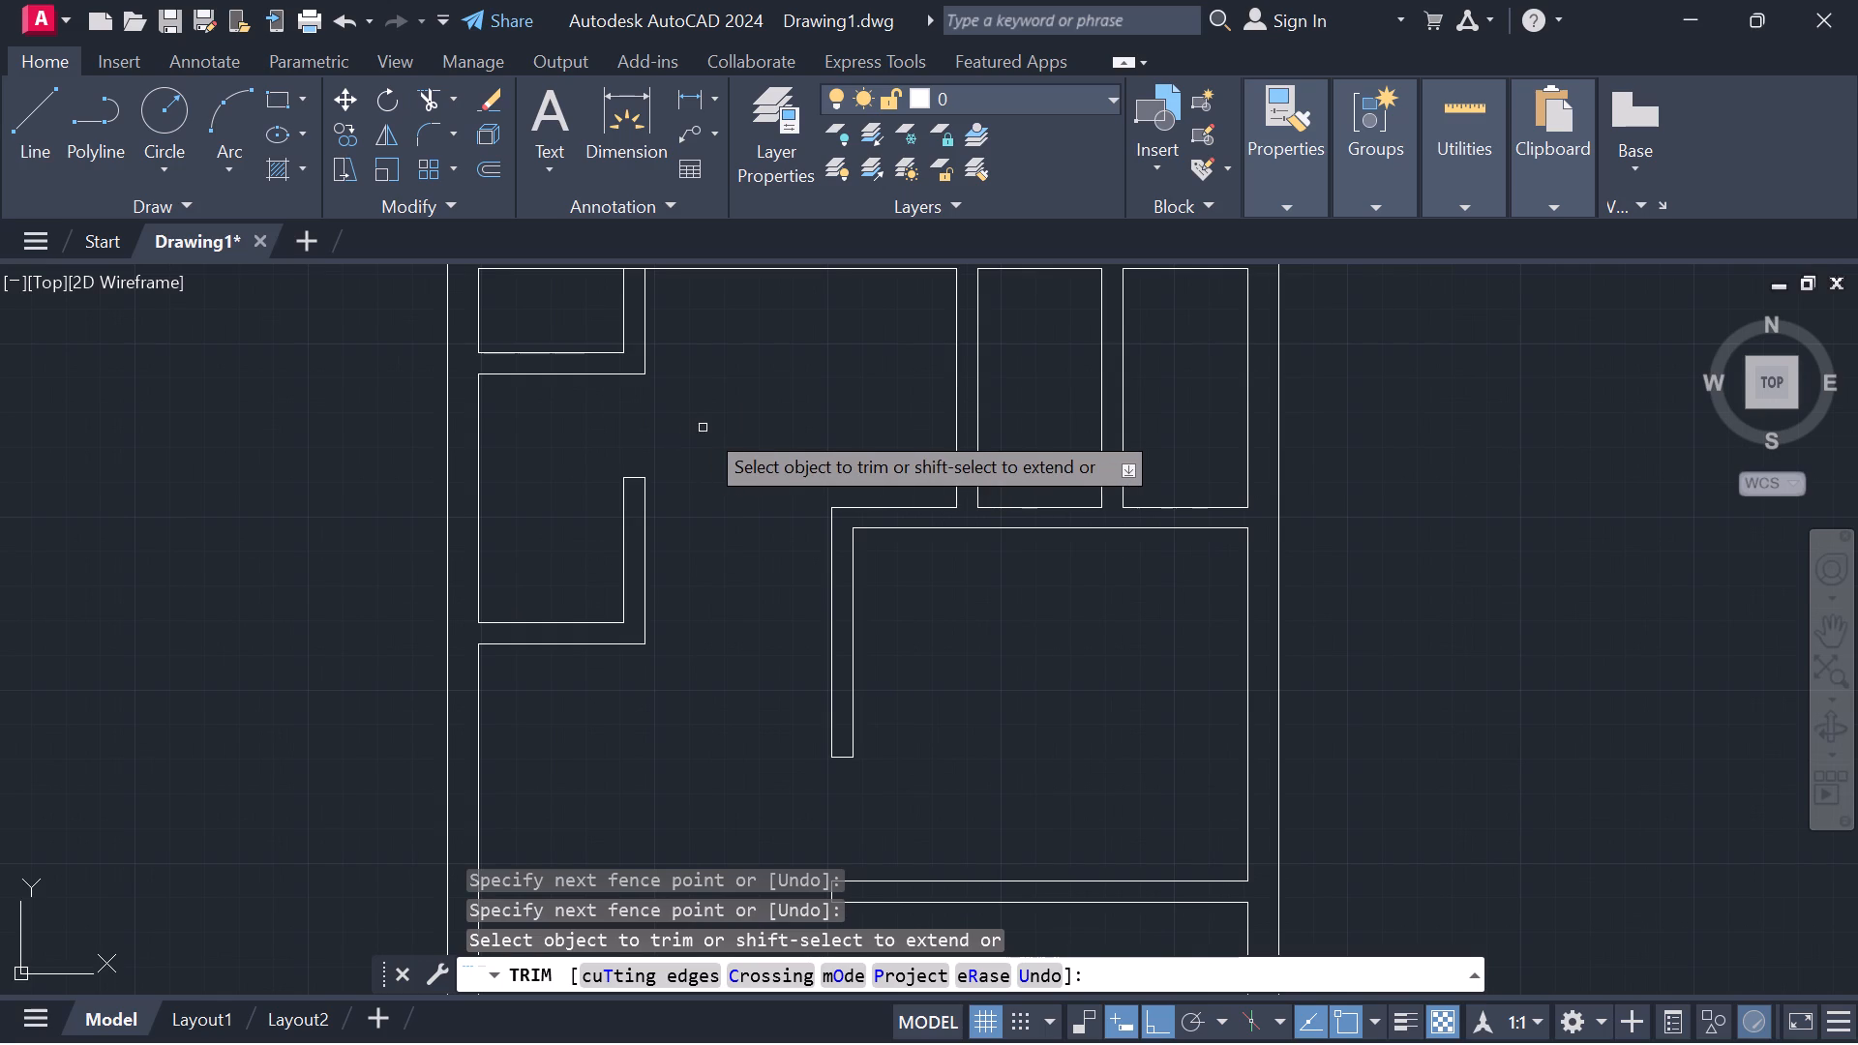
pyautogui.moveTo(715, 416); pyautogui.dragTo(579, 515, button='middle')
pyautogui.press('Escape')
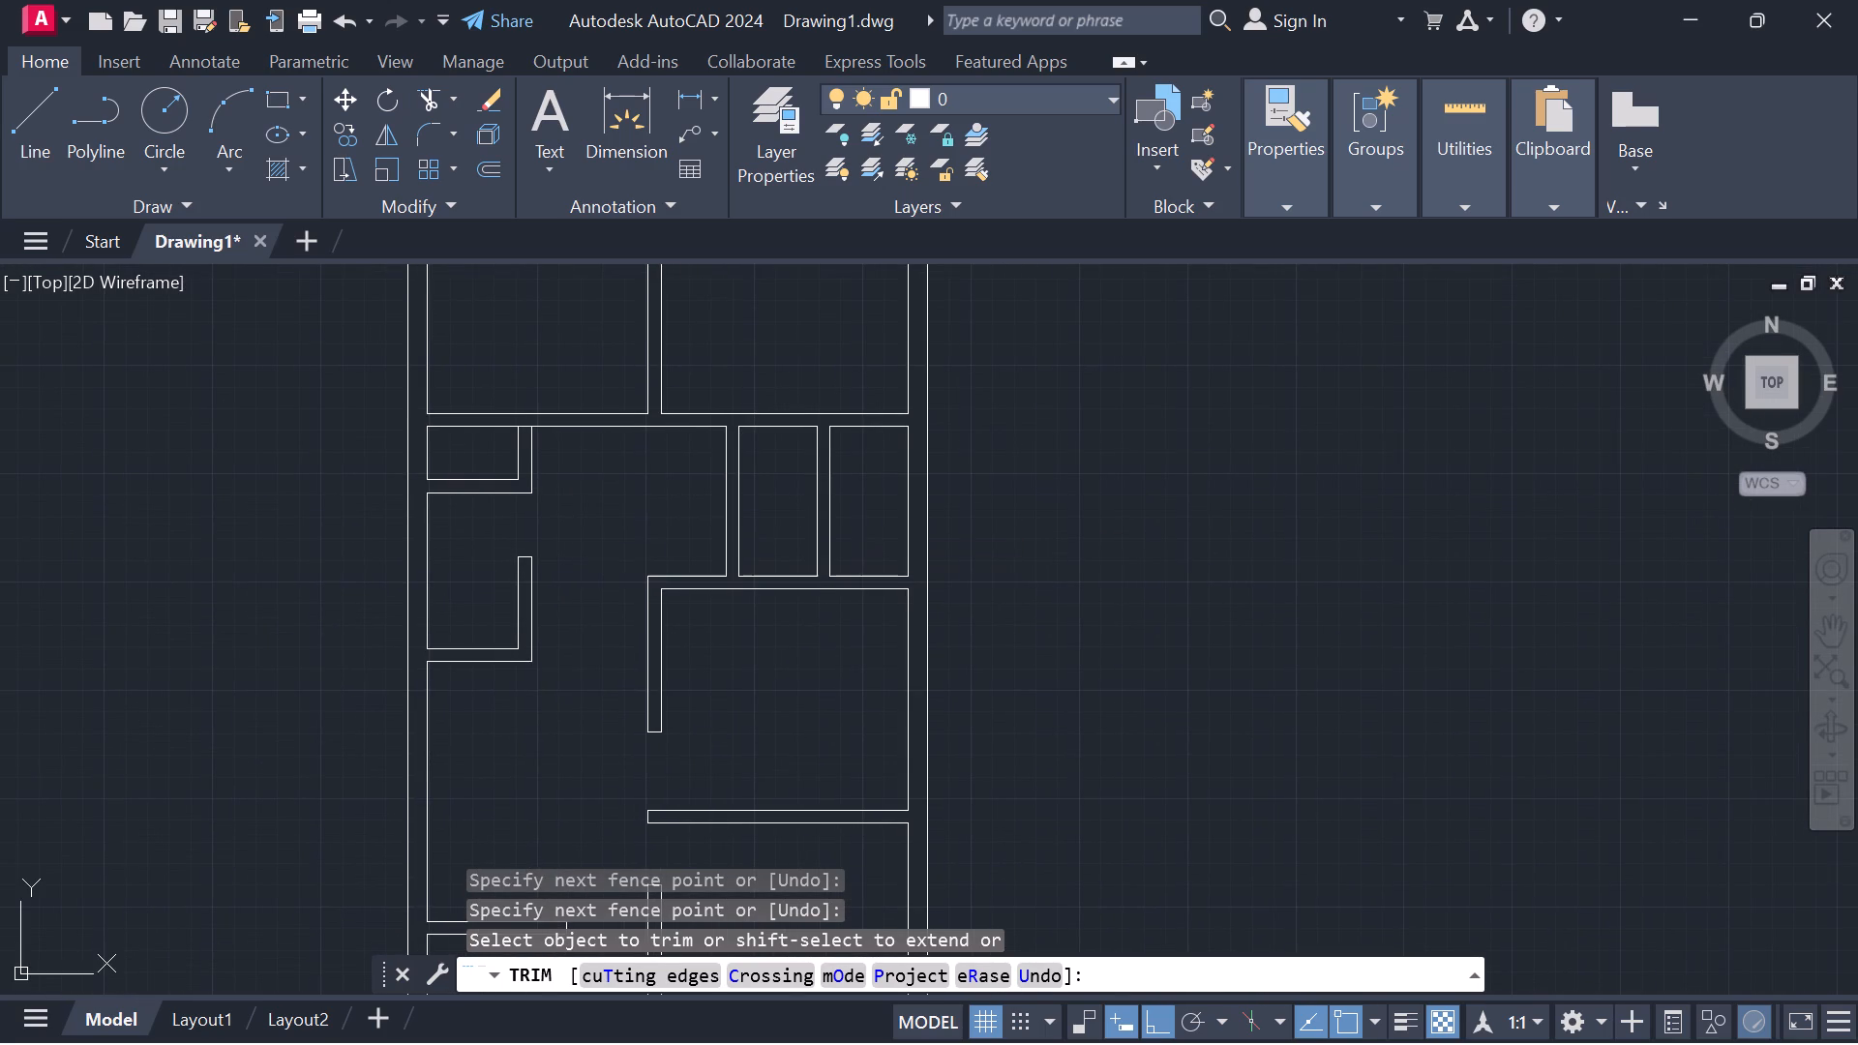
# Continue both faces of the upper vertical partition down across the horizontal partition below the two upper rooms, joined along its lower face.
pyautogui.write('L')
pyautogui.press('space')
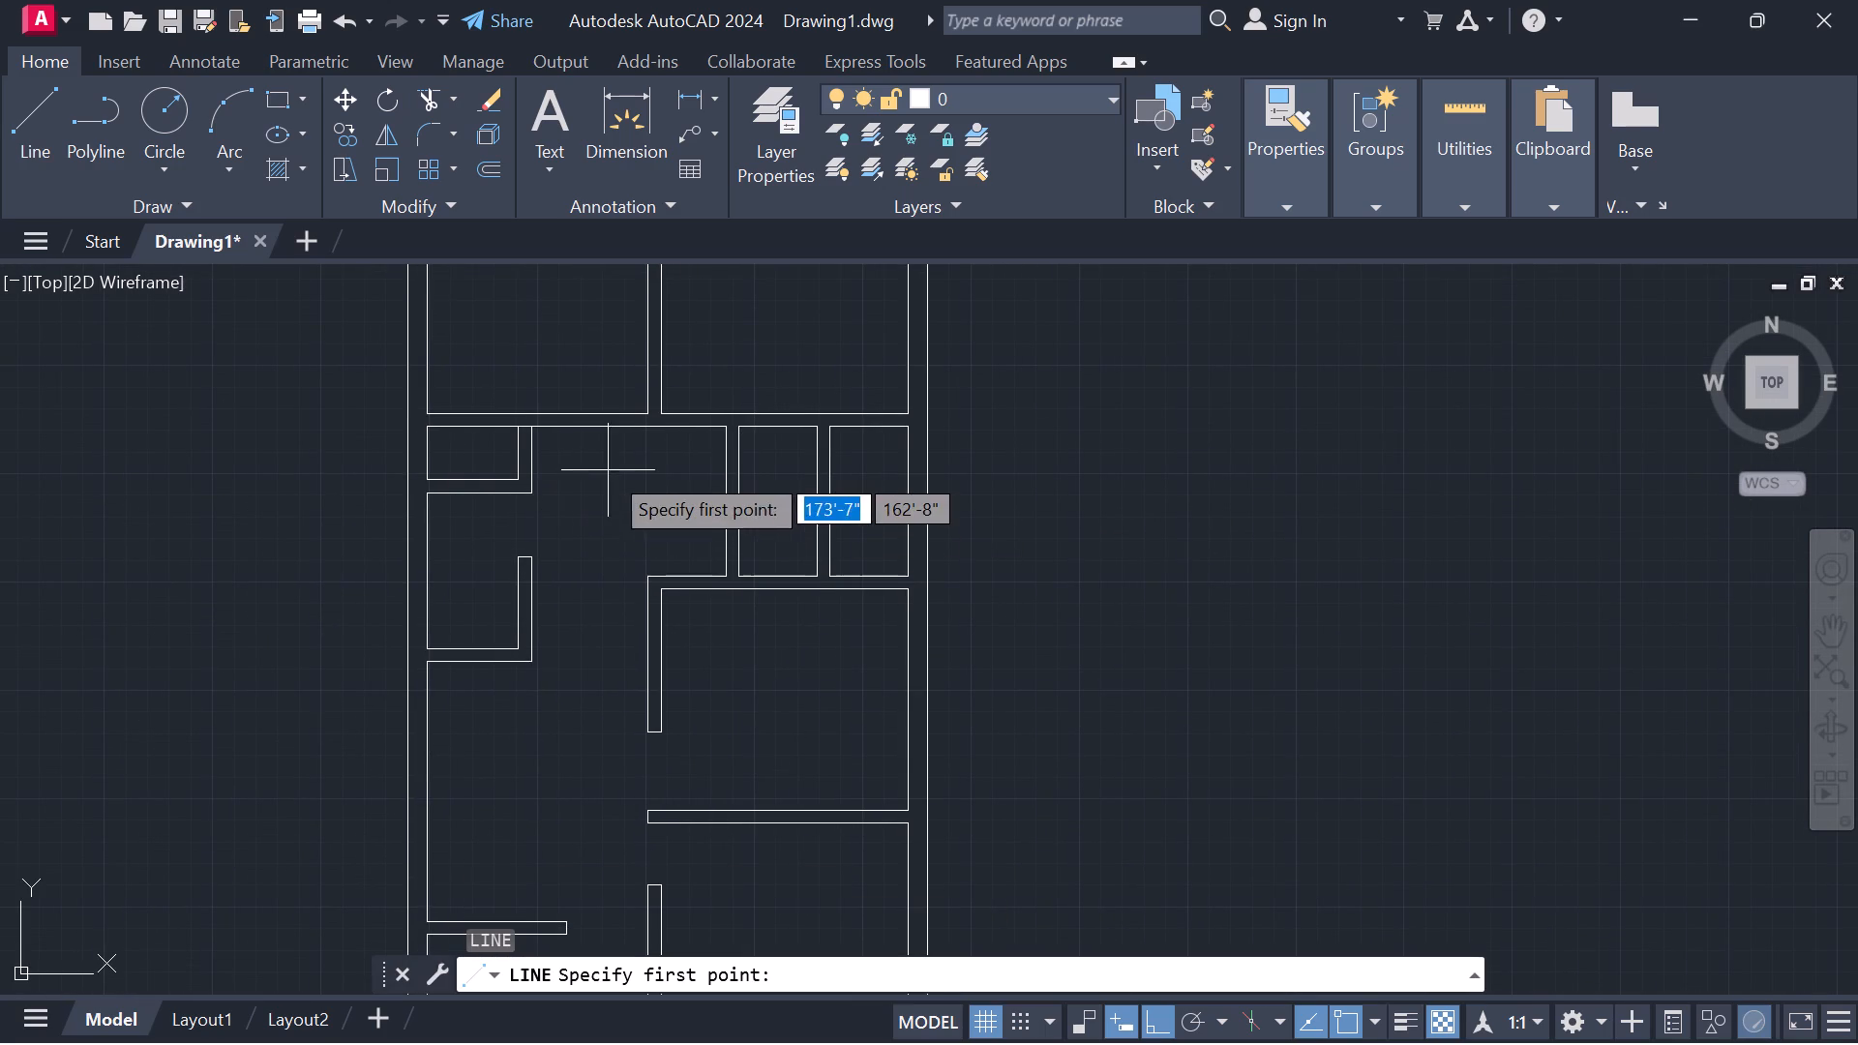
pyautogui.scroll(2, 620, 451)
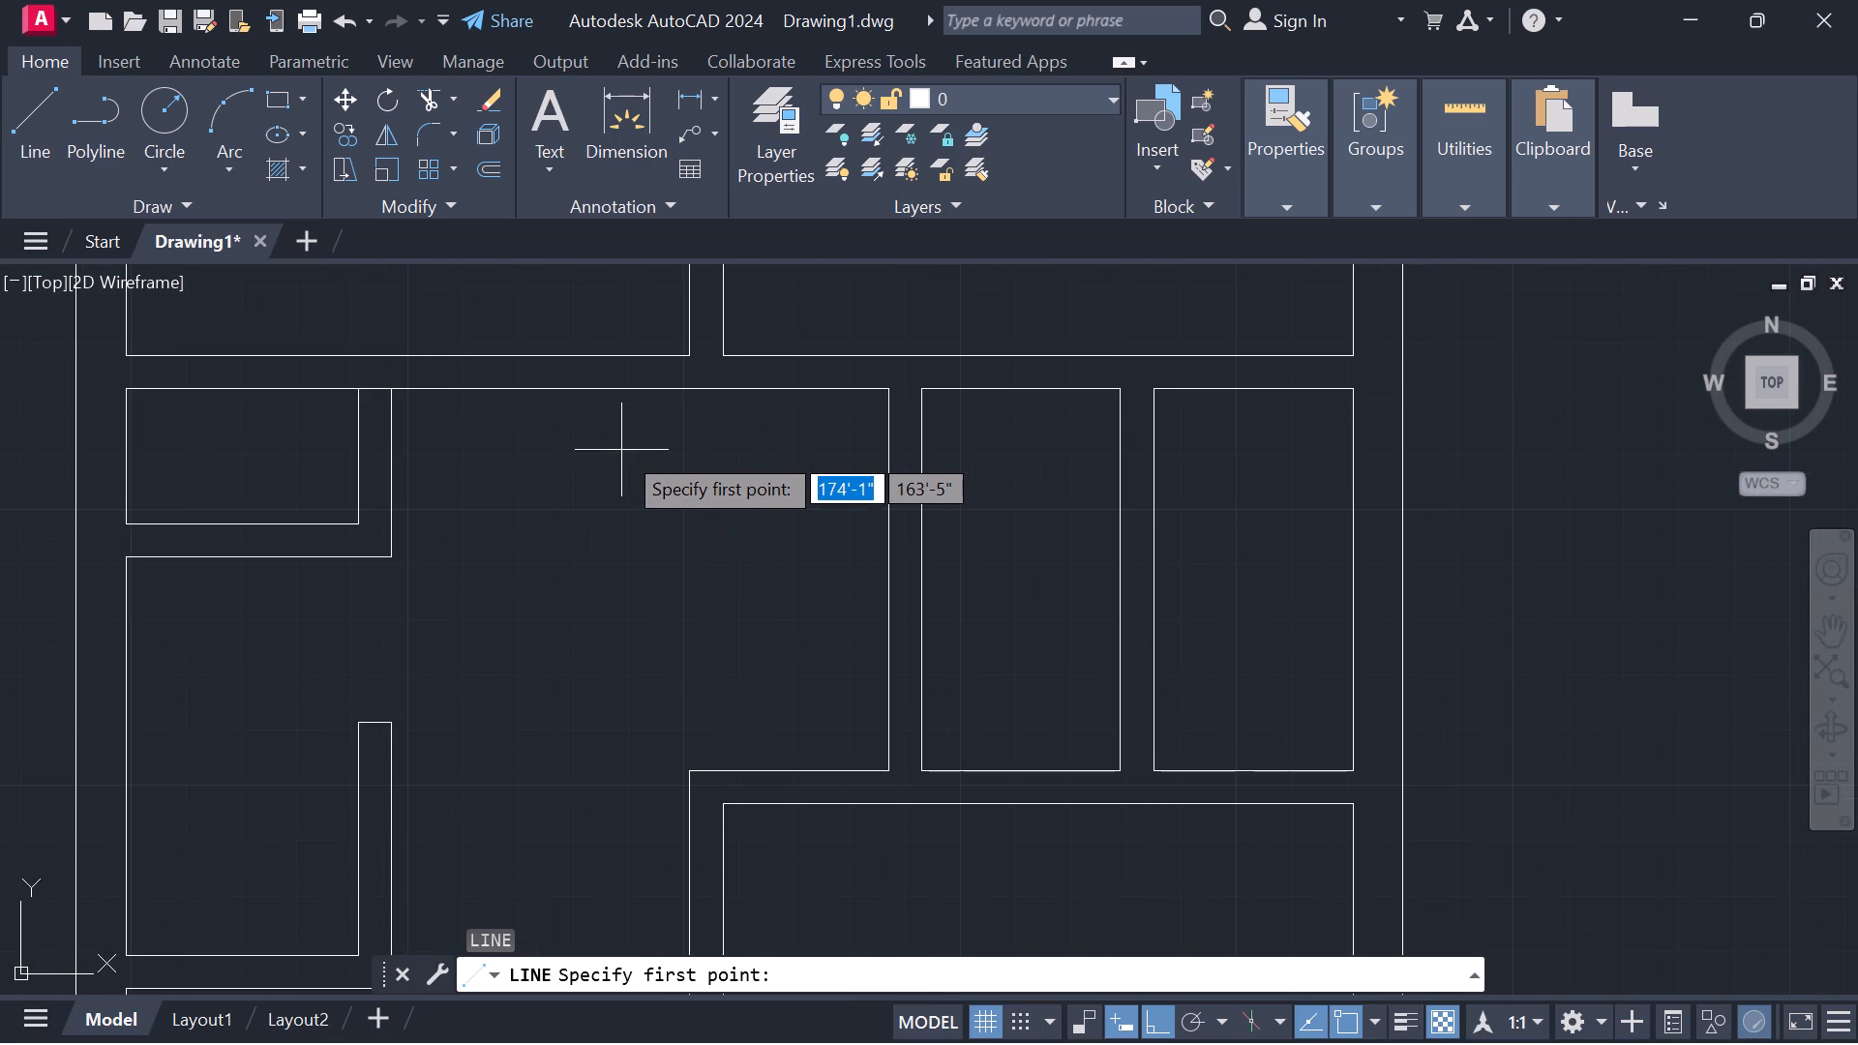
pyautogui.click(697, 357)
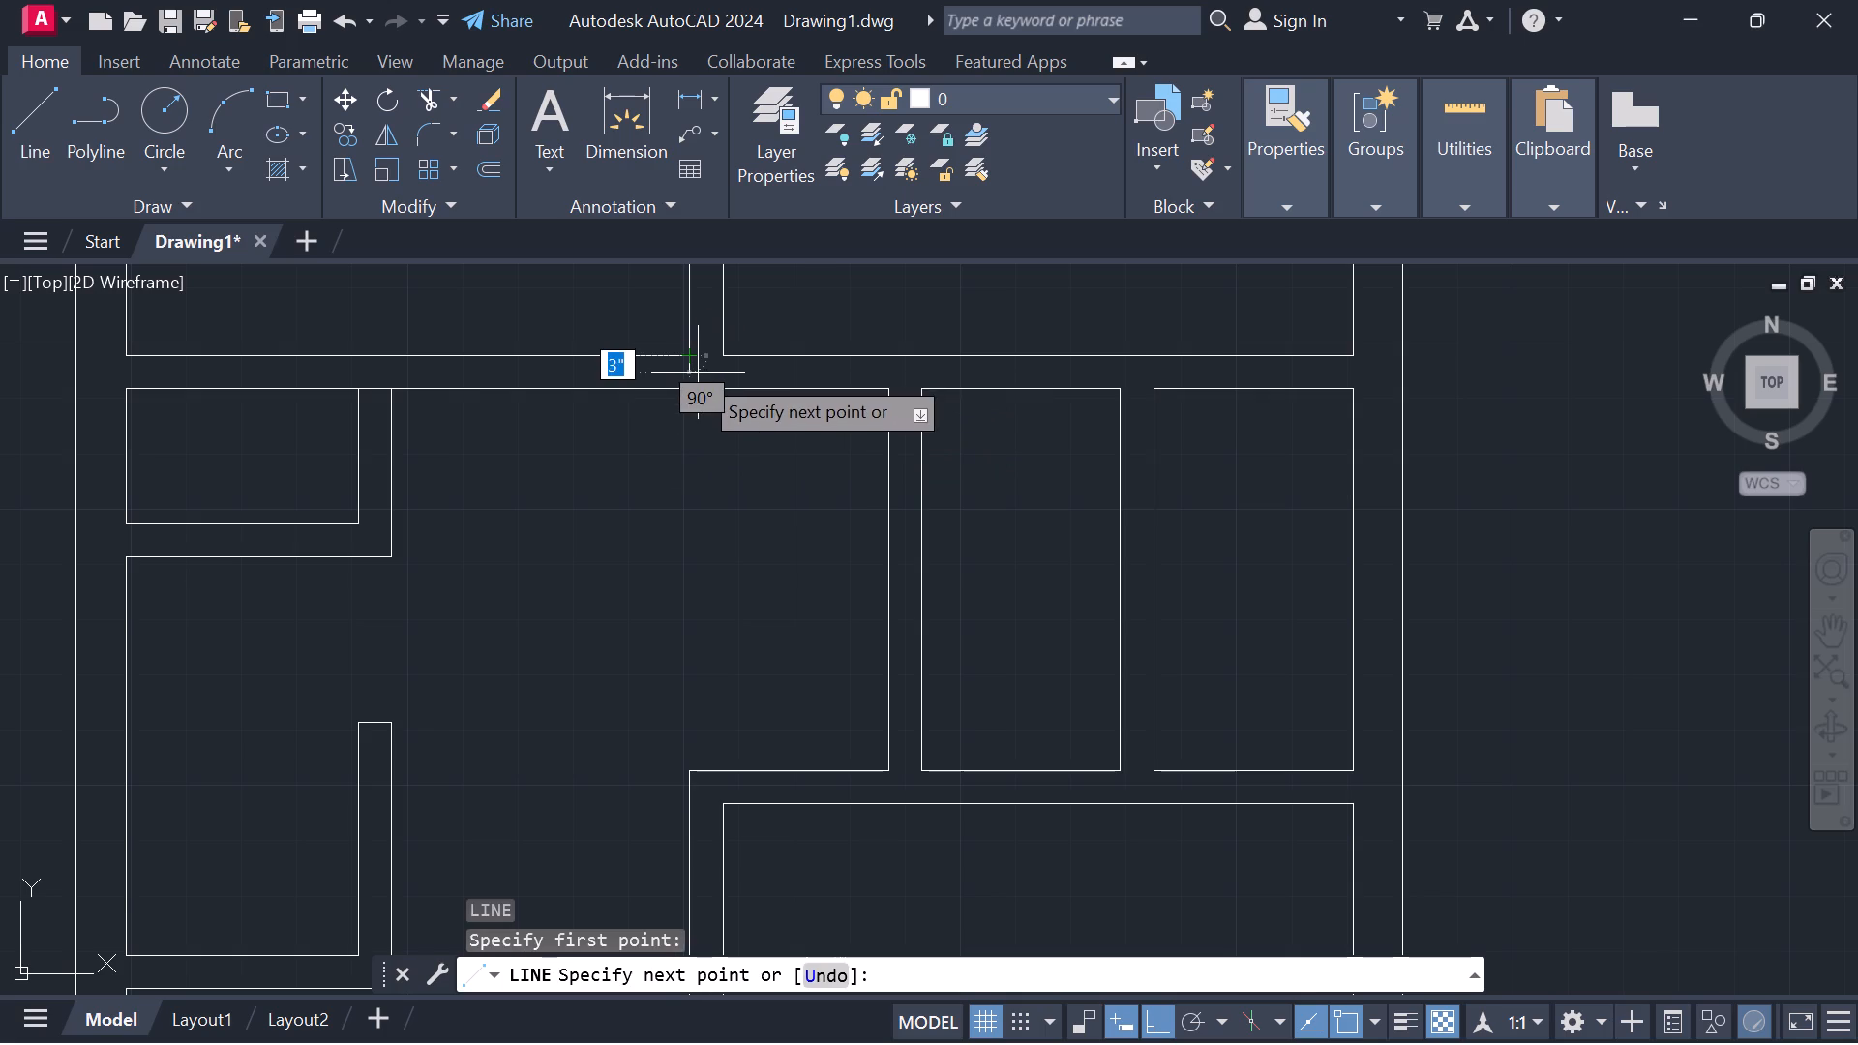
pyautogui.click(698, 388)
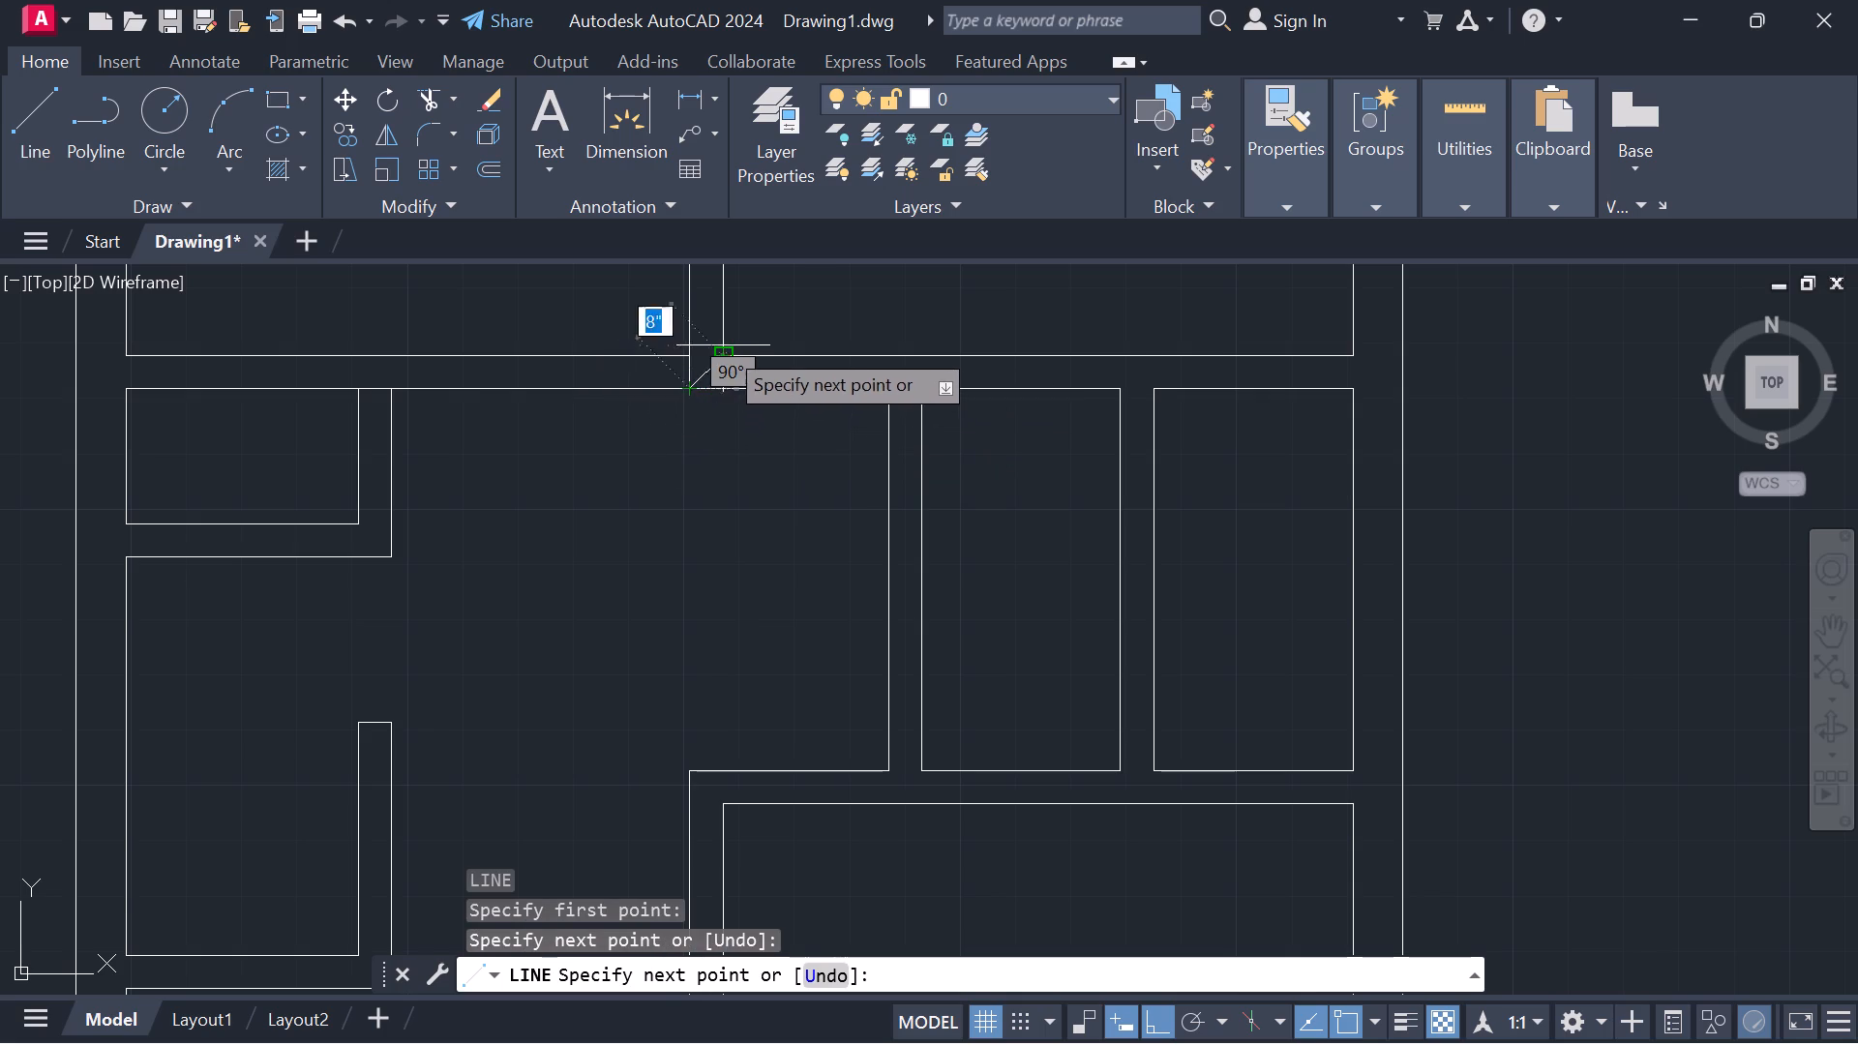
pyautogui.click(715, 373)
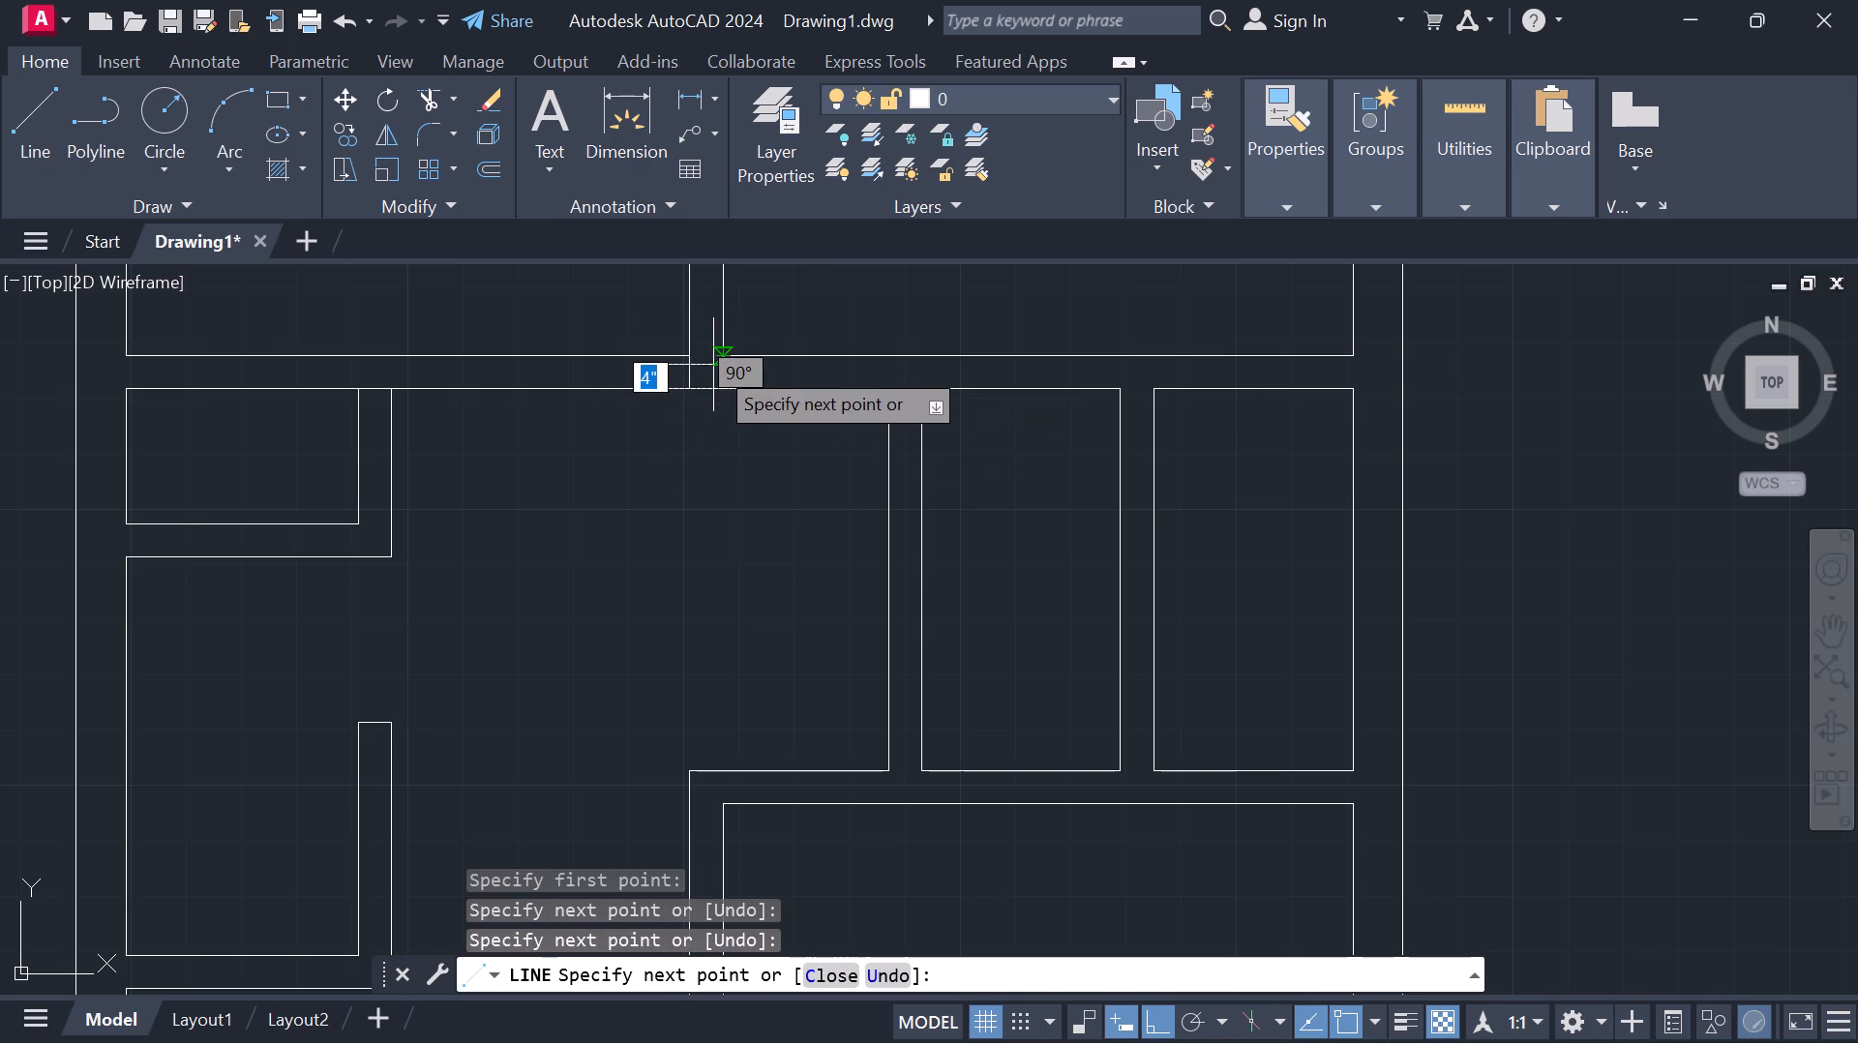
pyautogui.click(713, 365)
pyautogui.press('Escape')
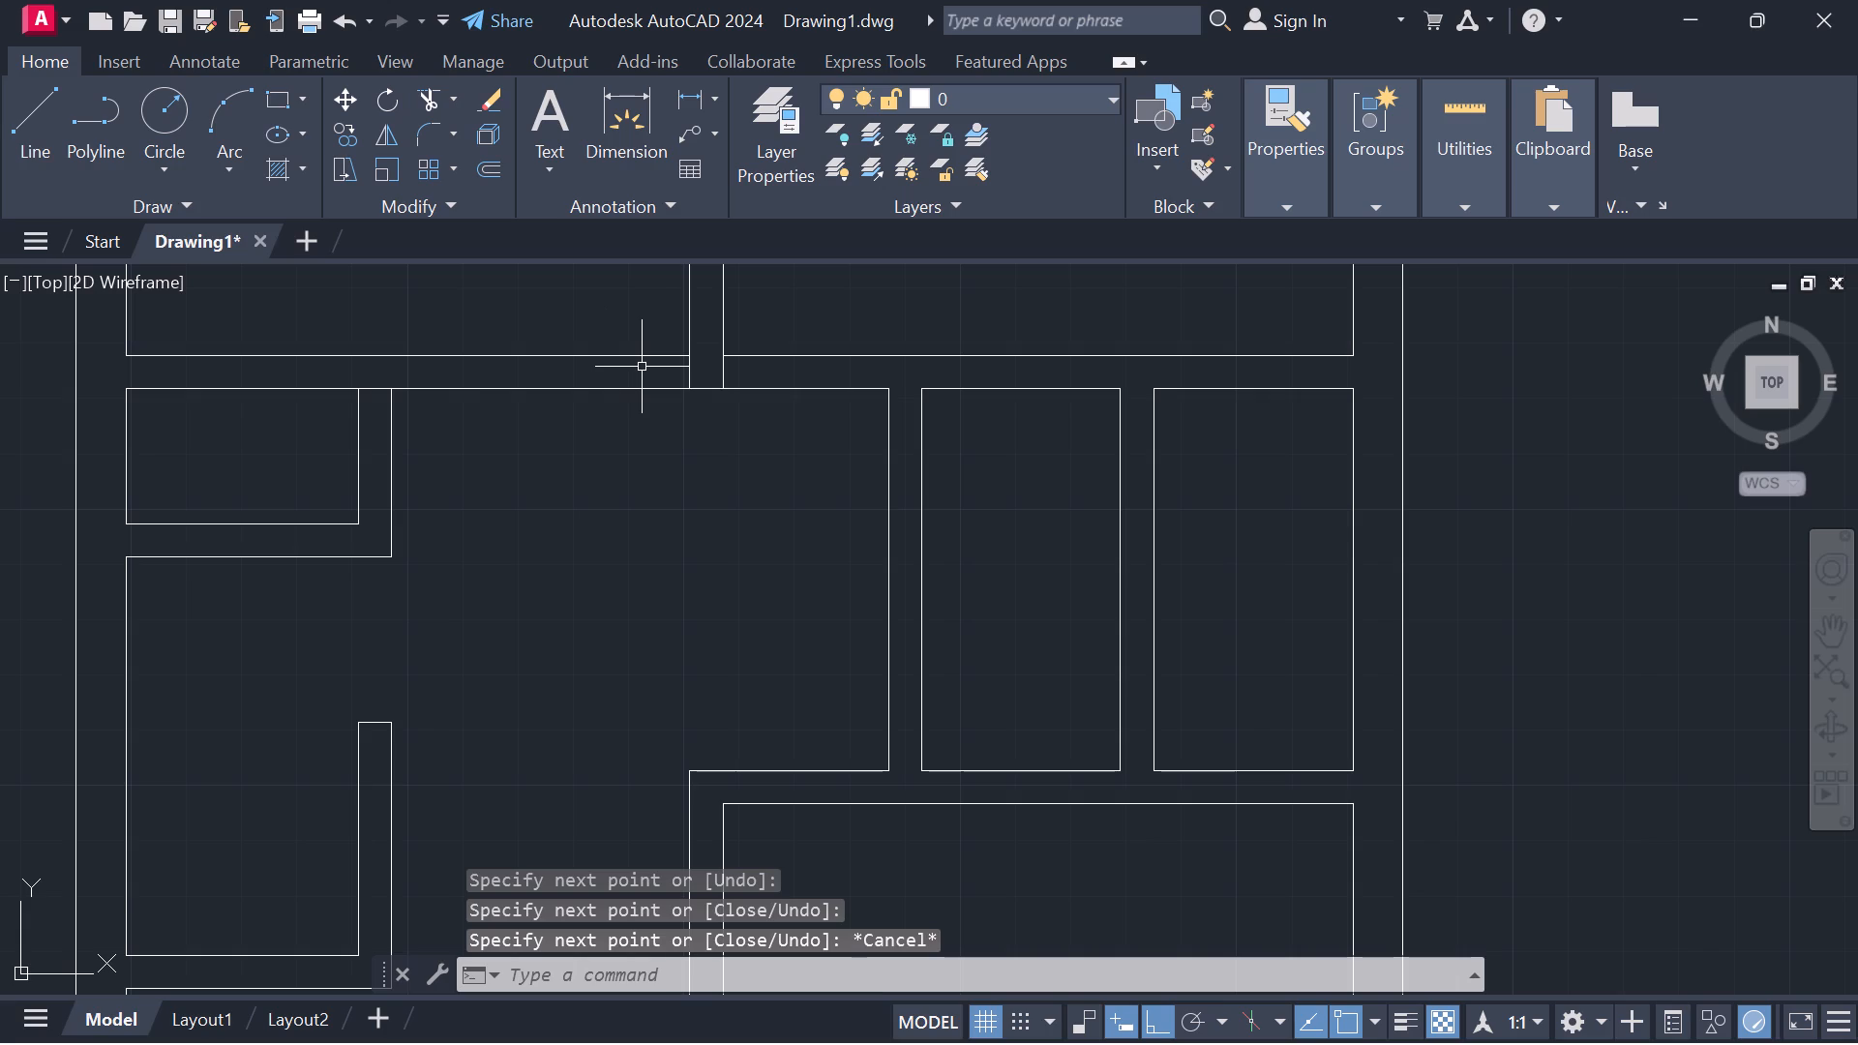
# Outline a 3' door opening in the partition below the upper-left room, leftward from the vertical partition's left face, with a closing line at the far end.
pyautogui.write('L')
pyautogui.press('space')
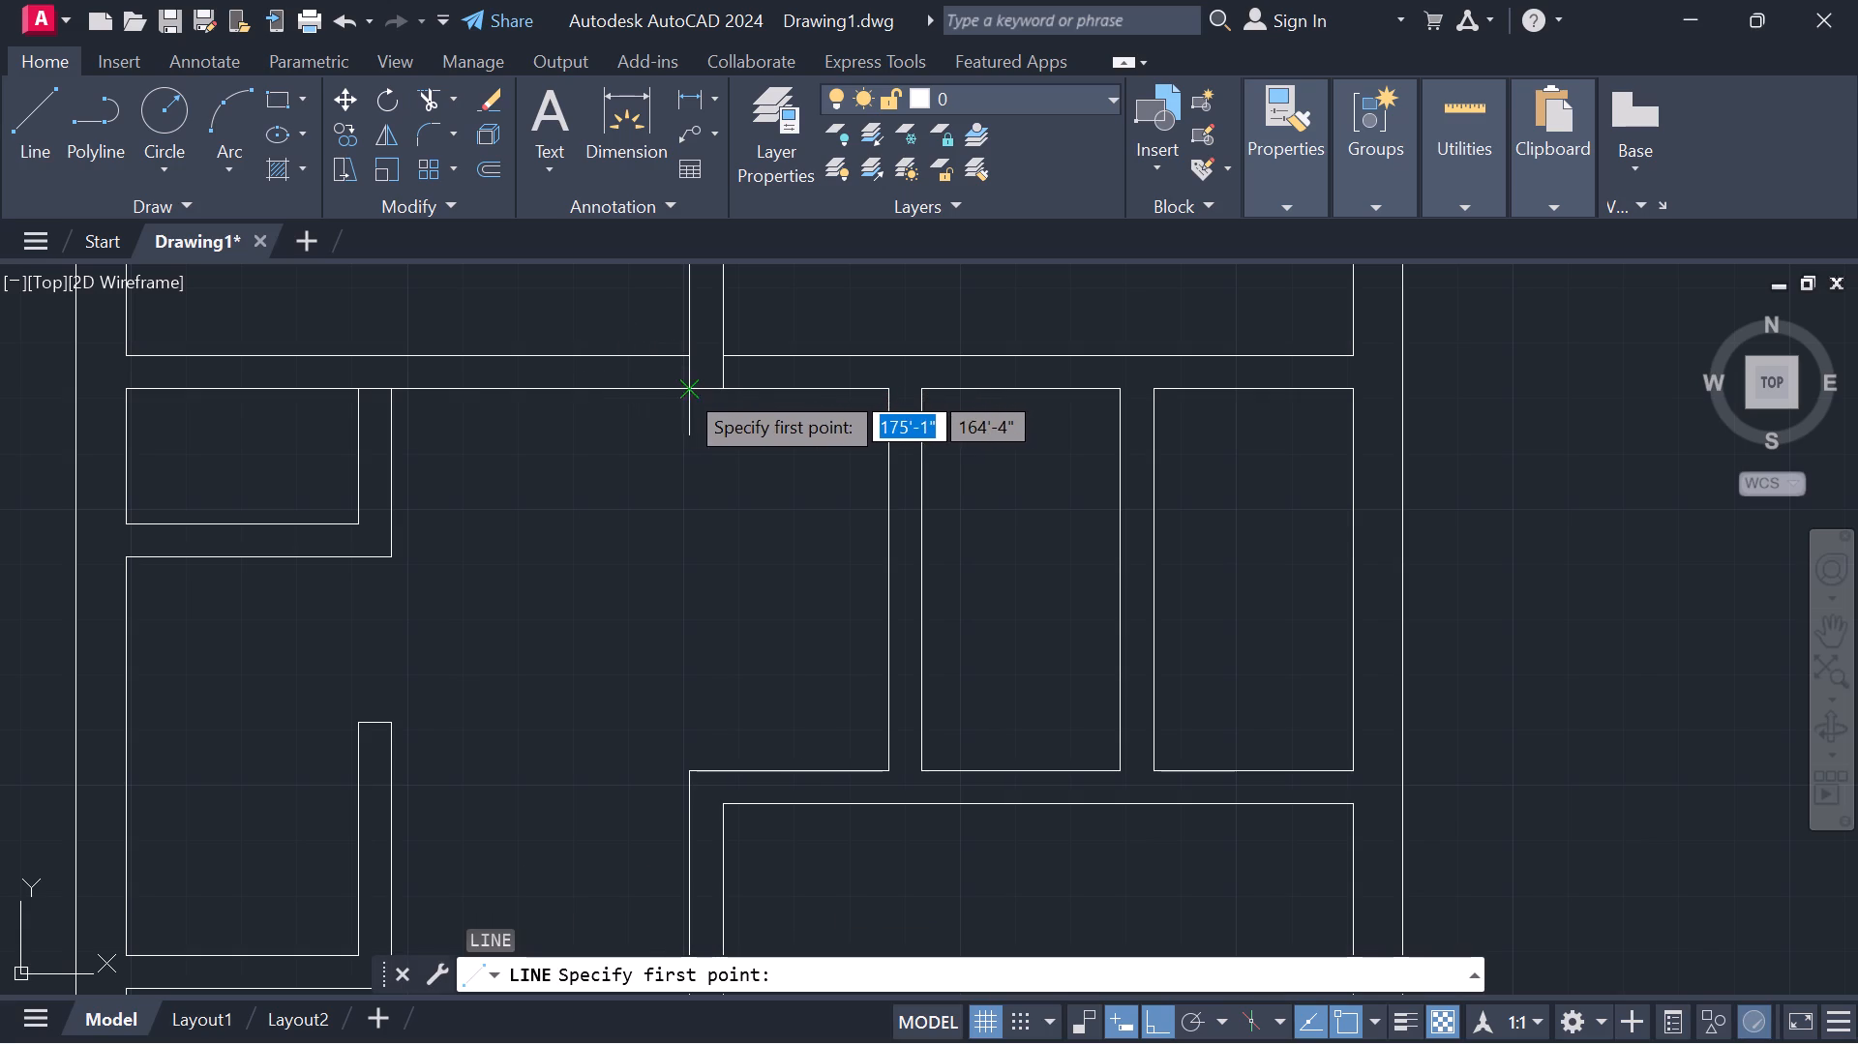
pyautogui.click(683, 388)
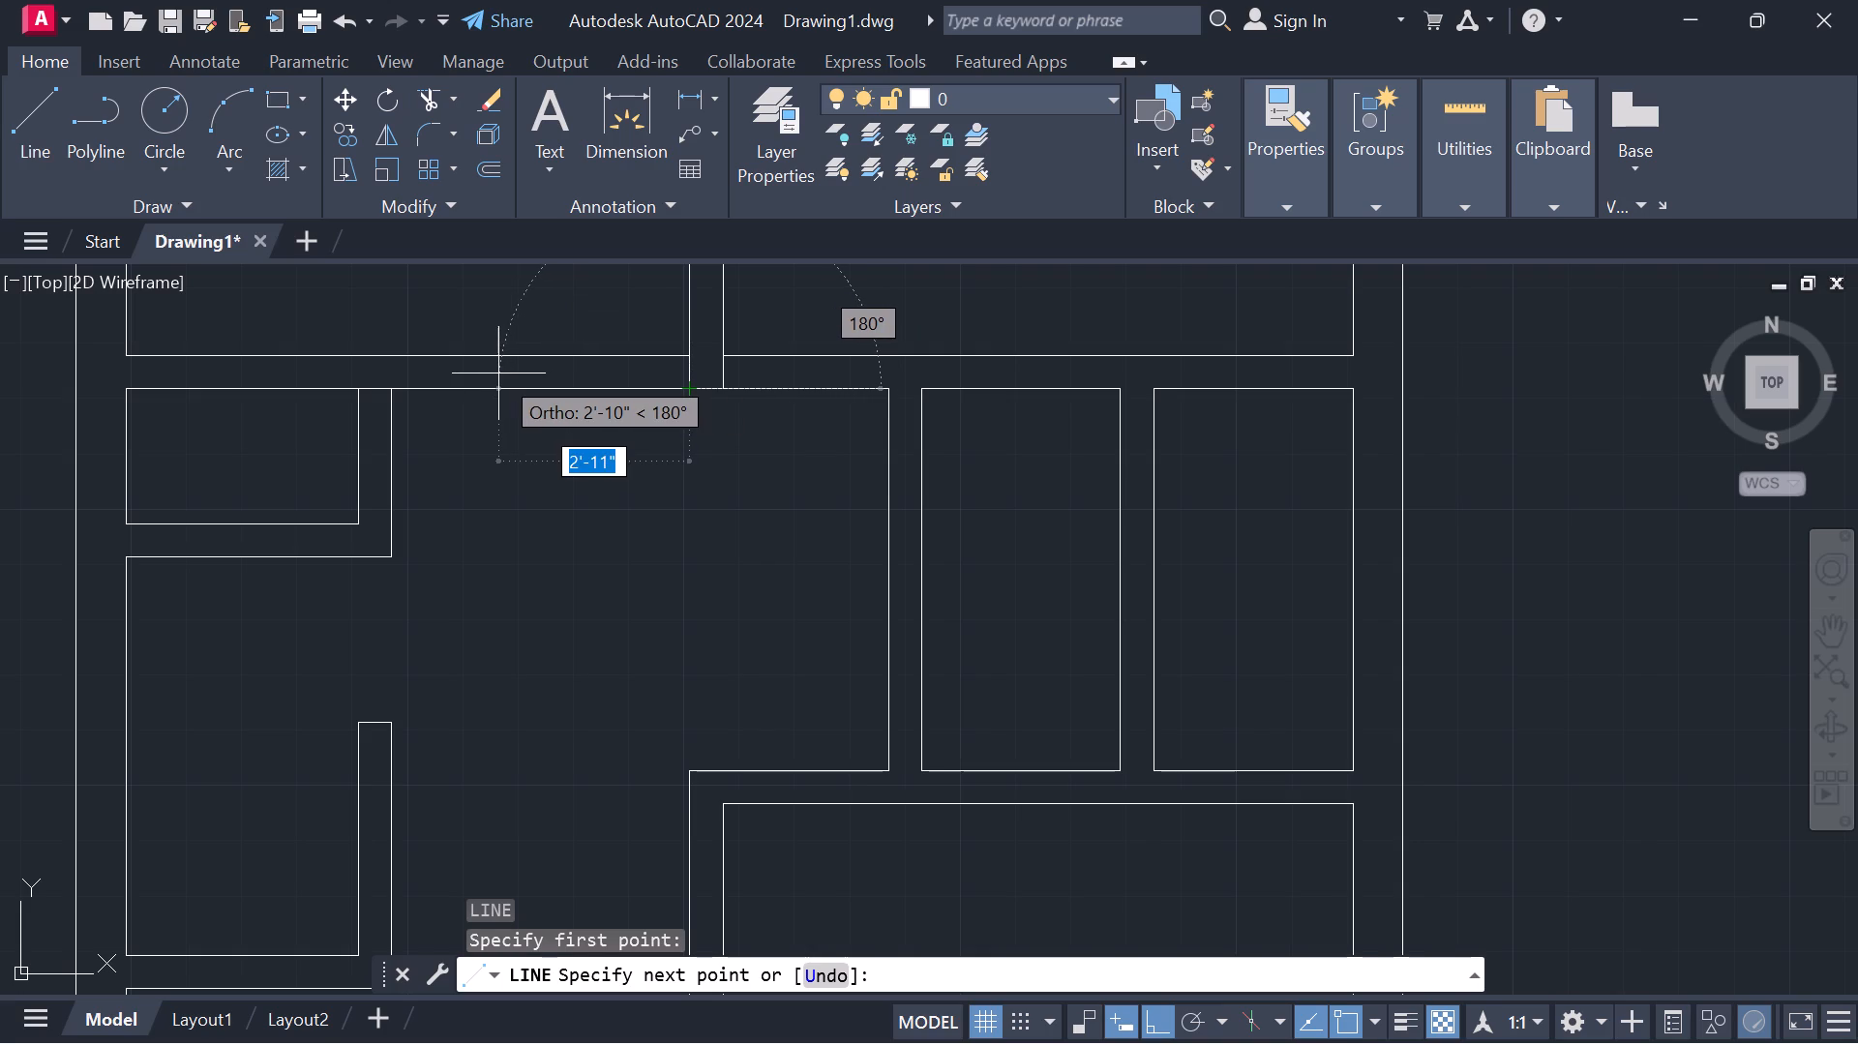
pyautogui.press('3')
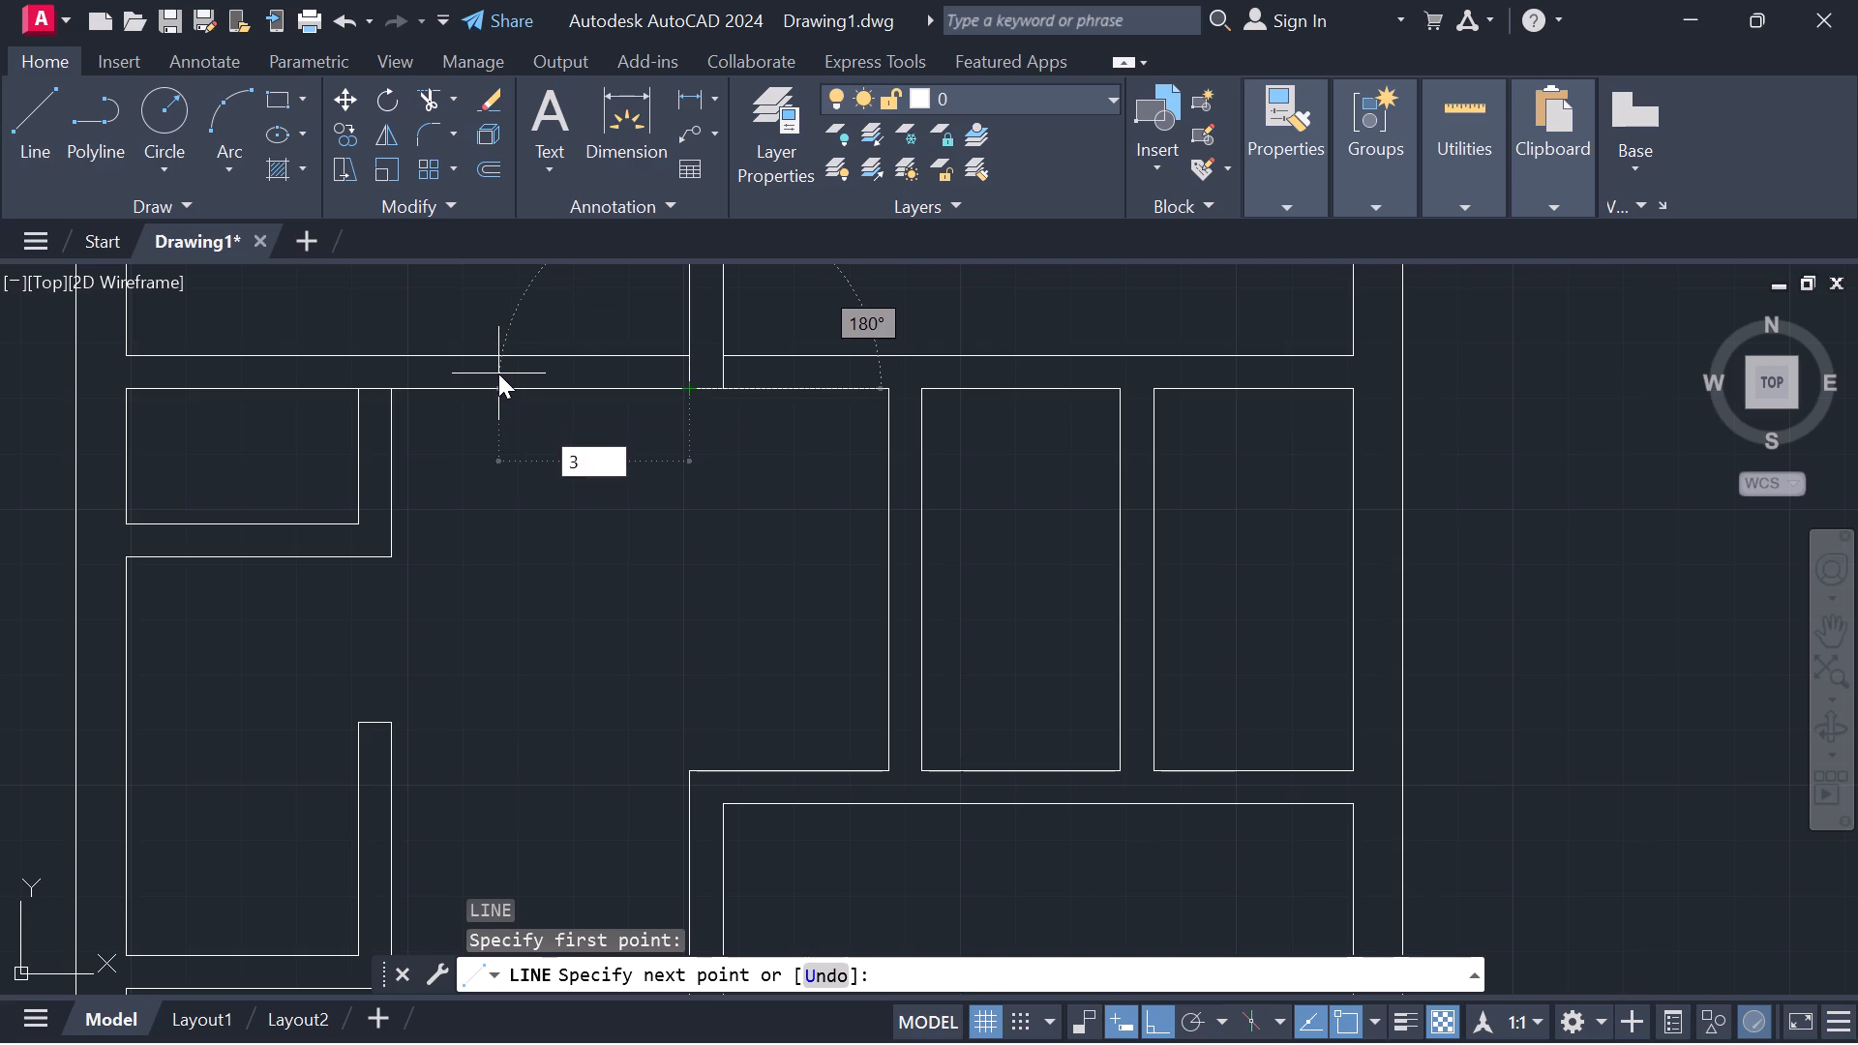
pyautogui.press("'")
pyautogui.press('Return')
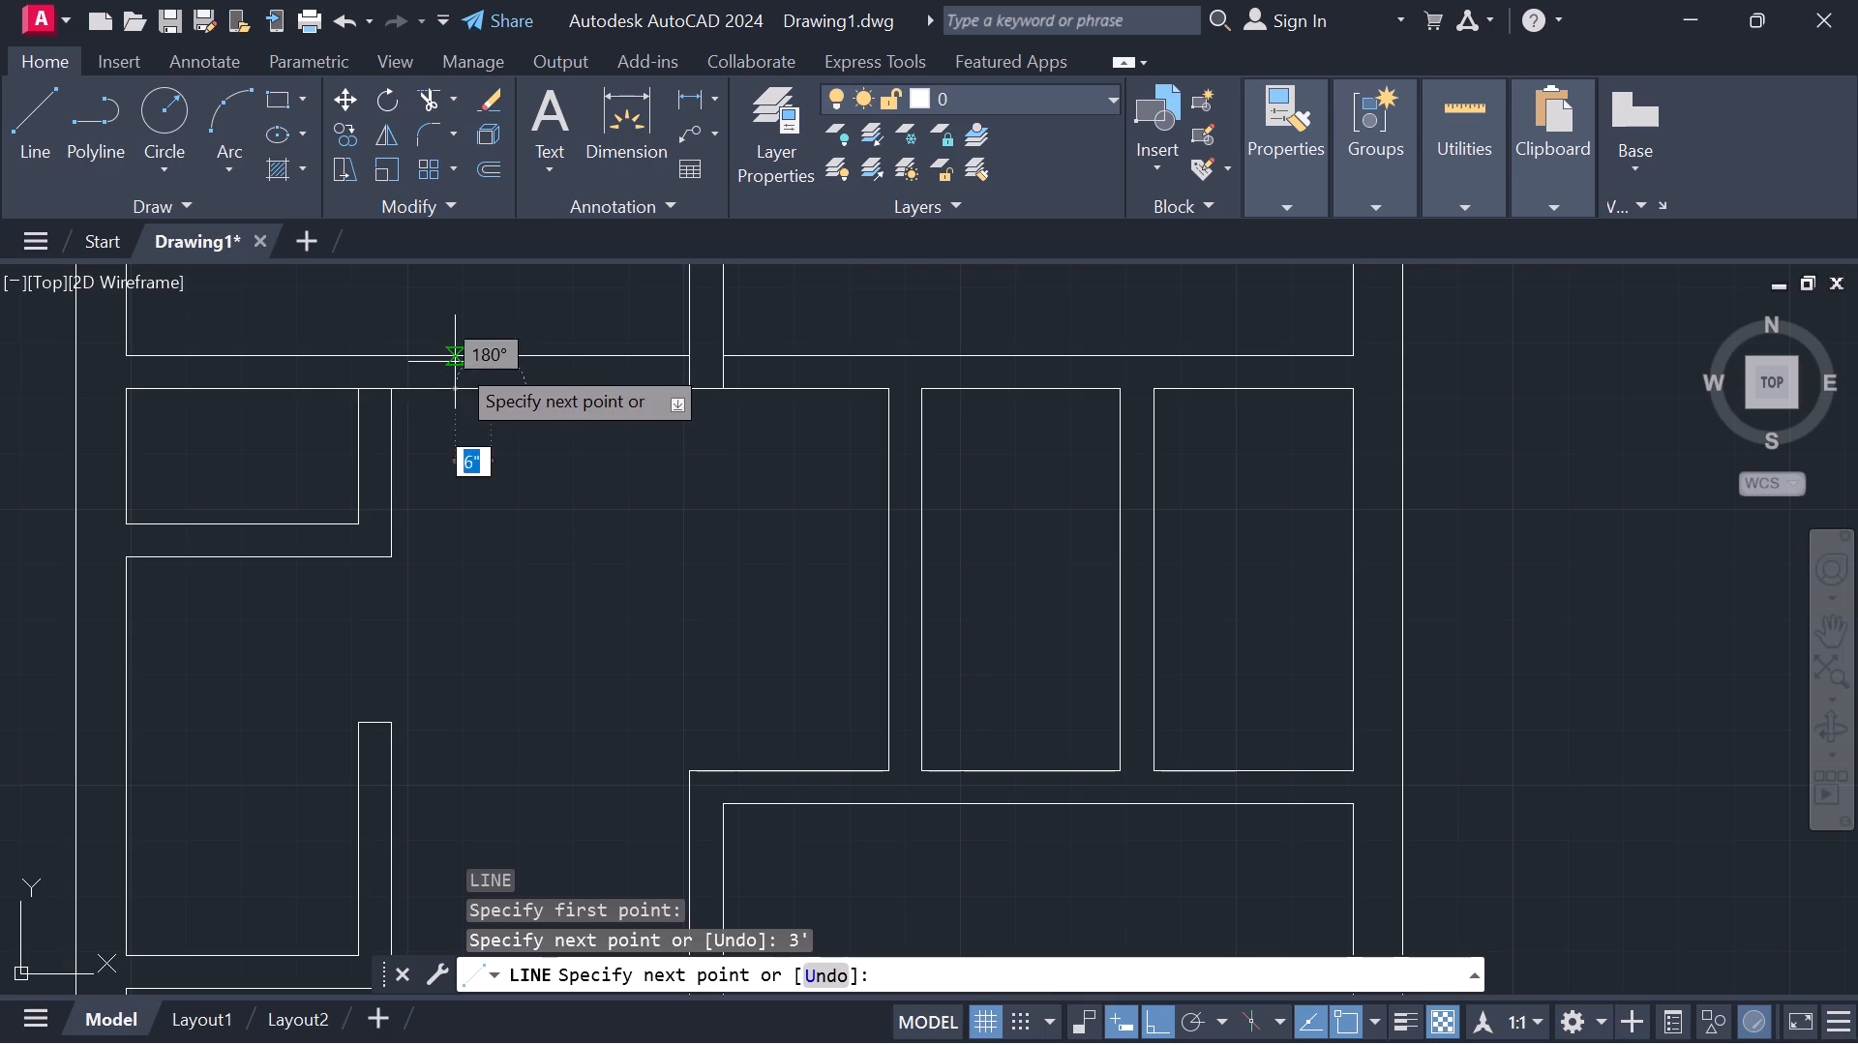
pyautogui.click(487, 355)
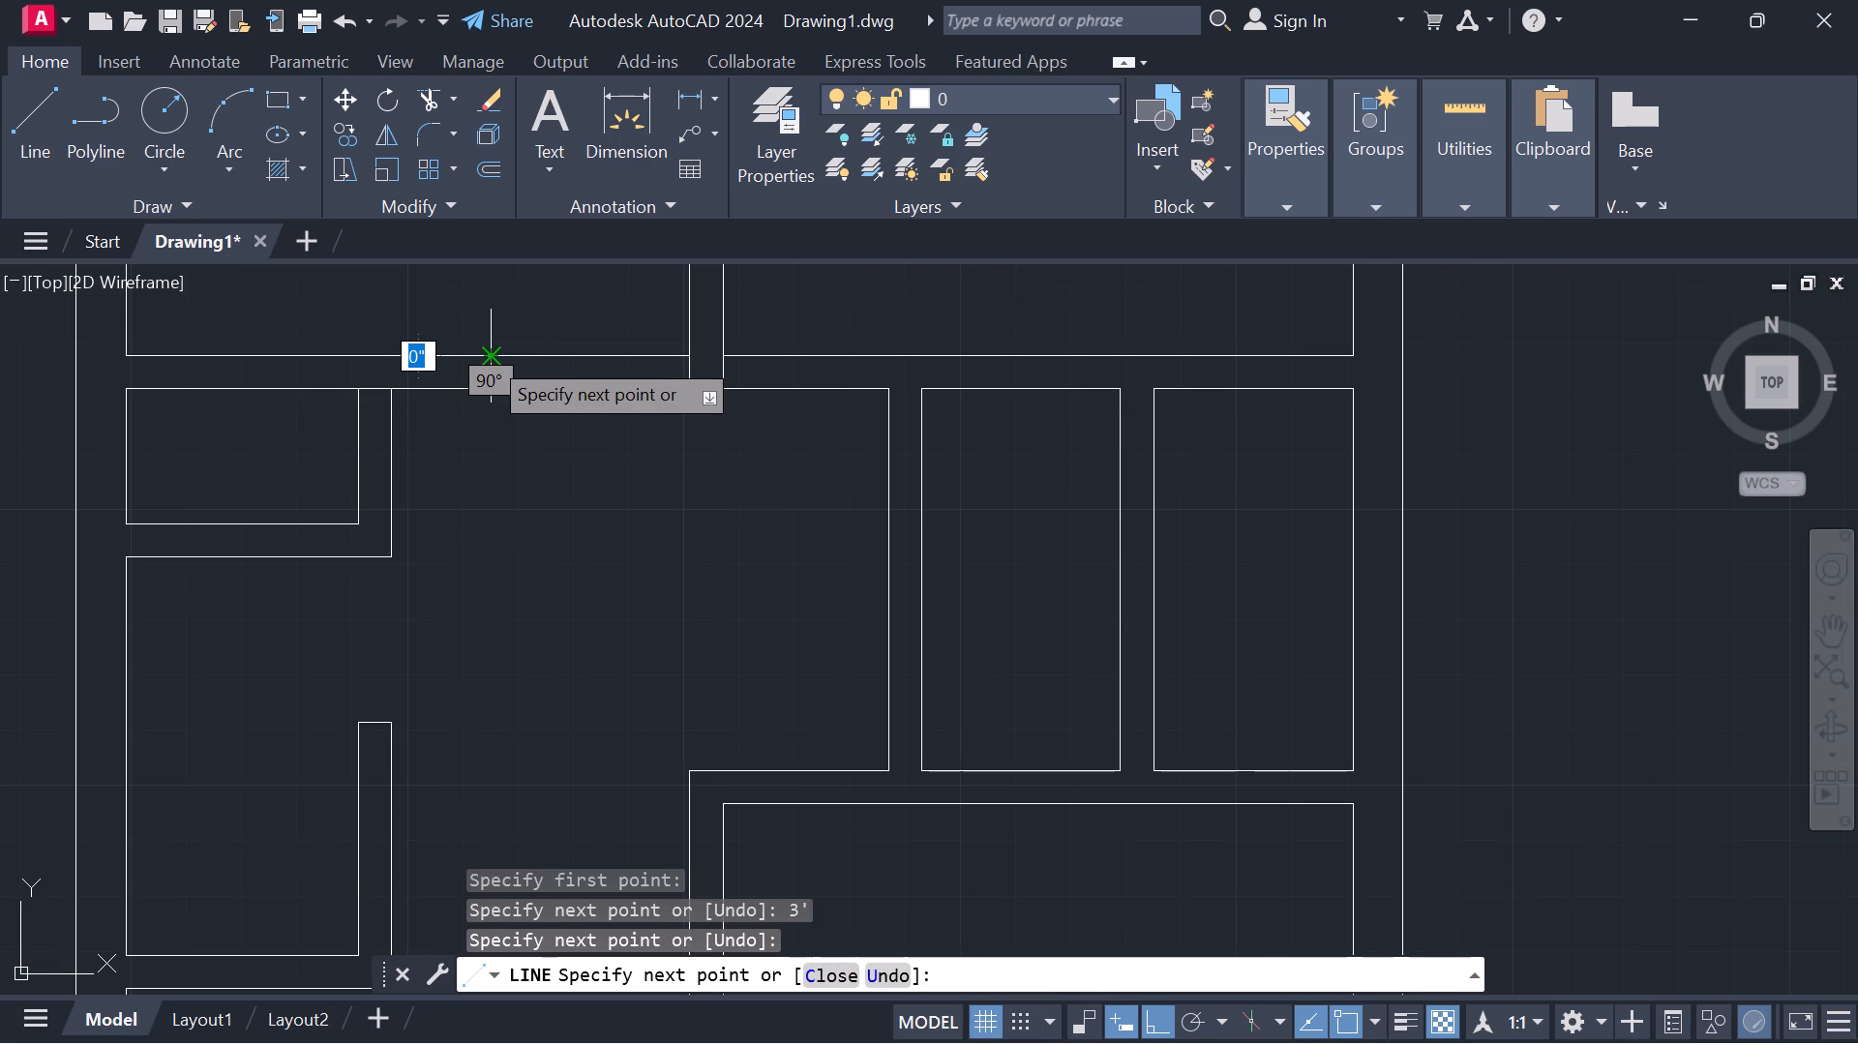
pyautogui.press('Escape')
# Outline a 2'-6" door opening below the upper-right room, rightward from the vertical partition's right face, with a closing line at the far end.
pyautogui.write('L')
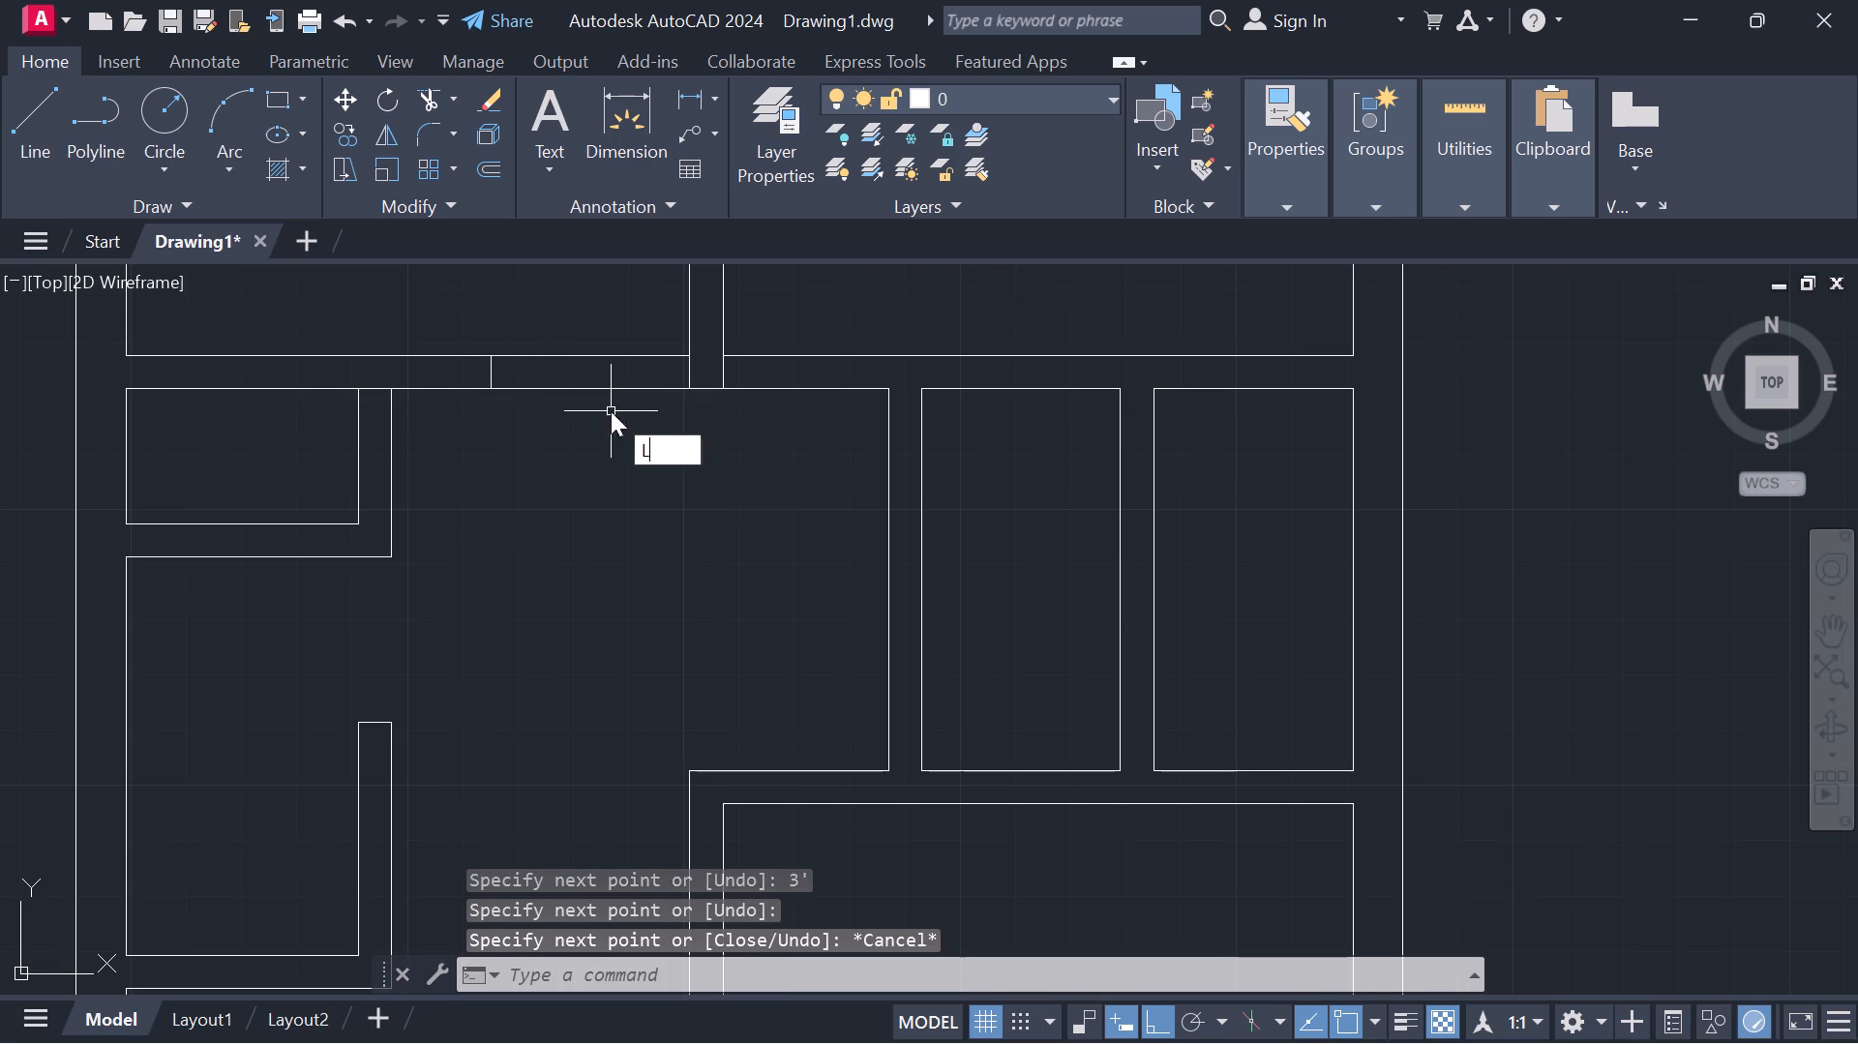
pyautogui.press('space')
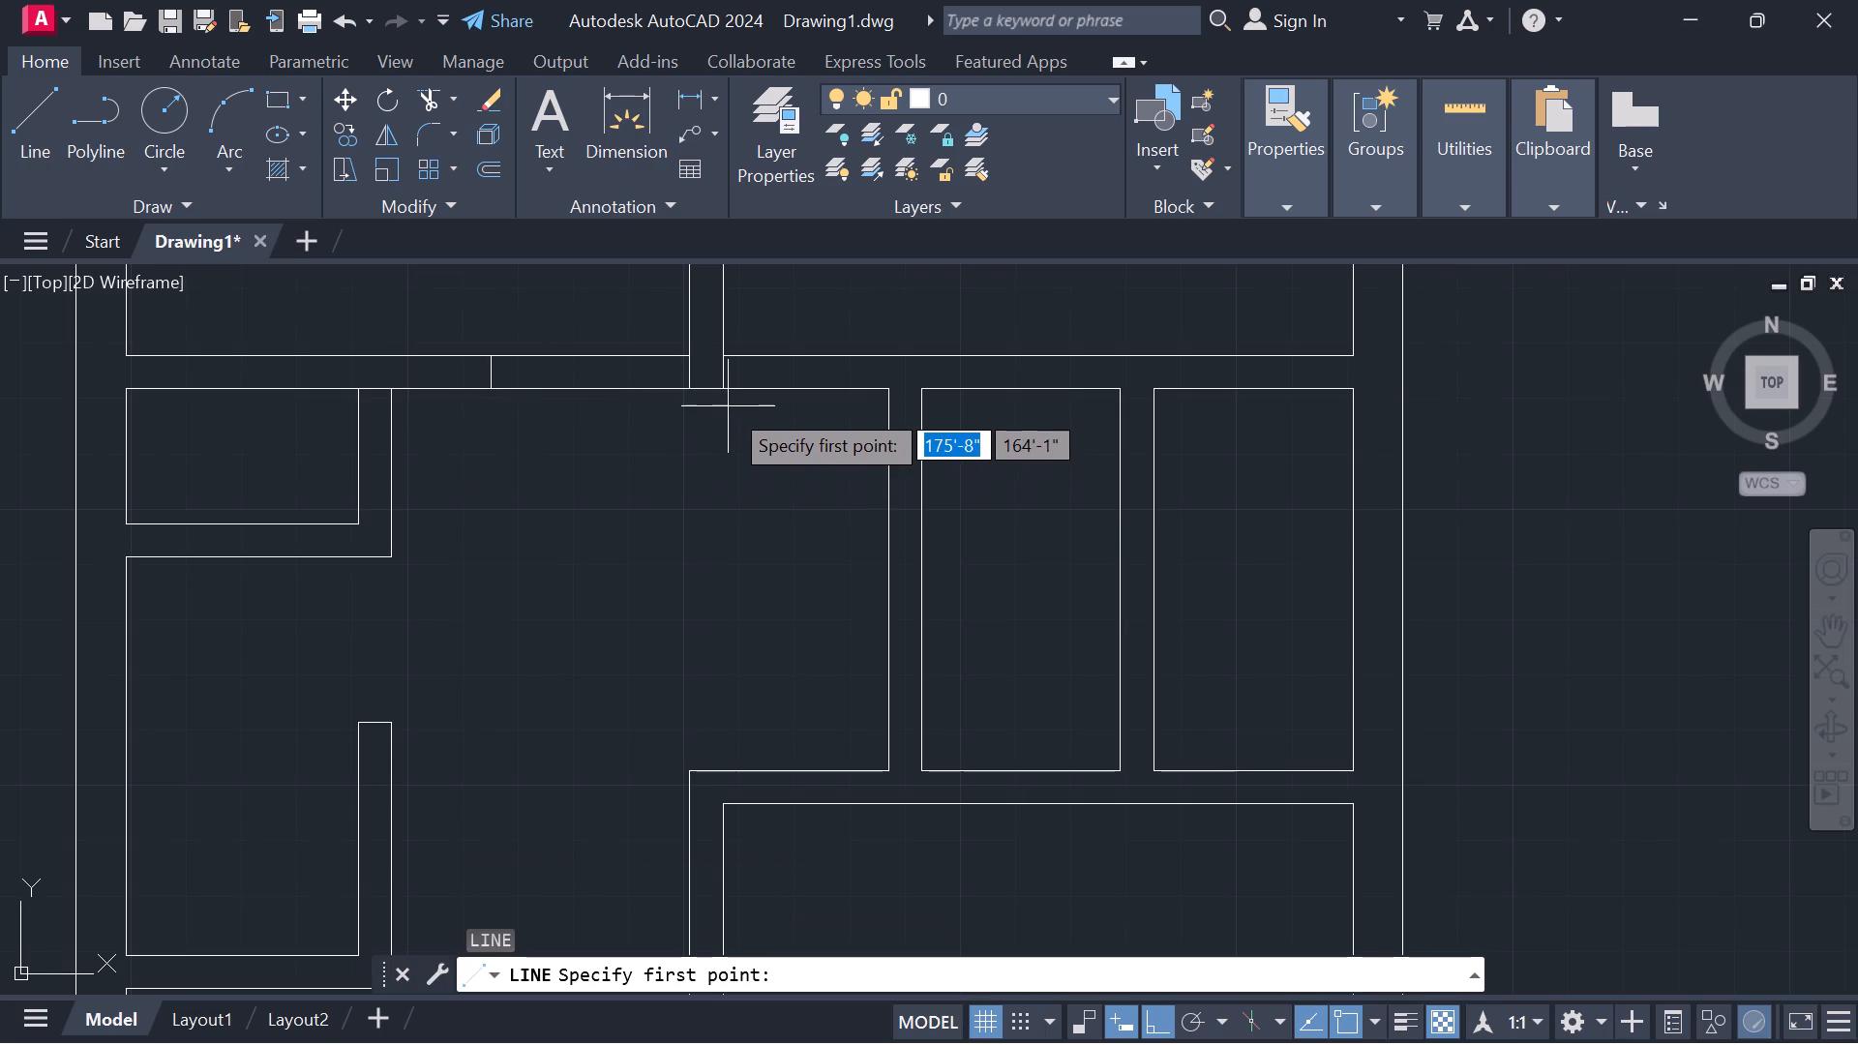
pyautogui.click(727, 390)
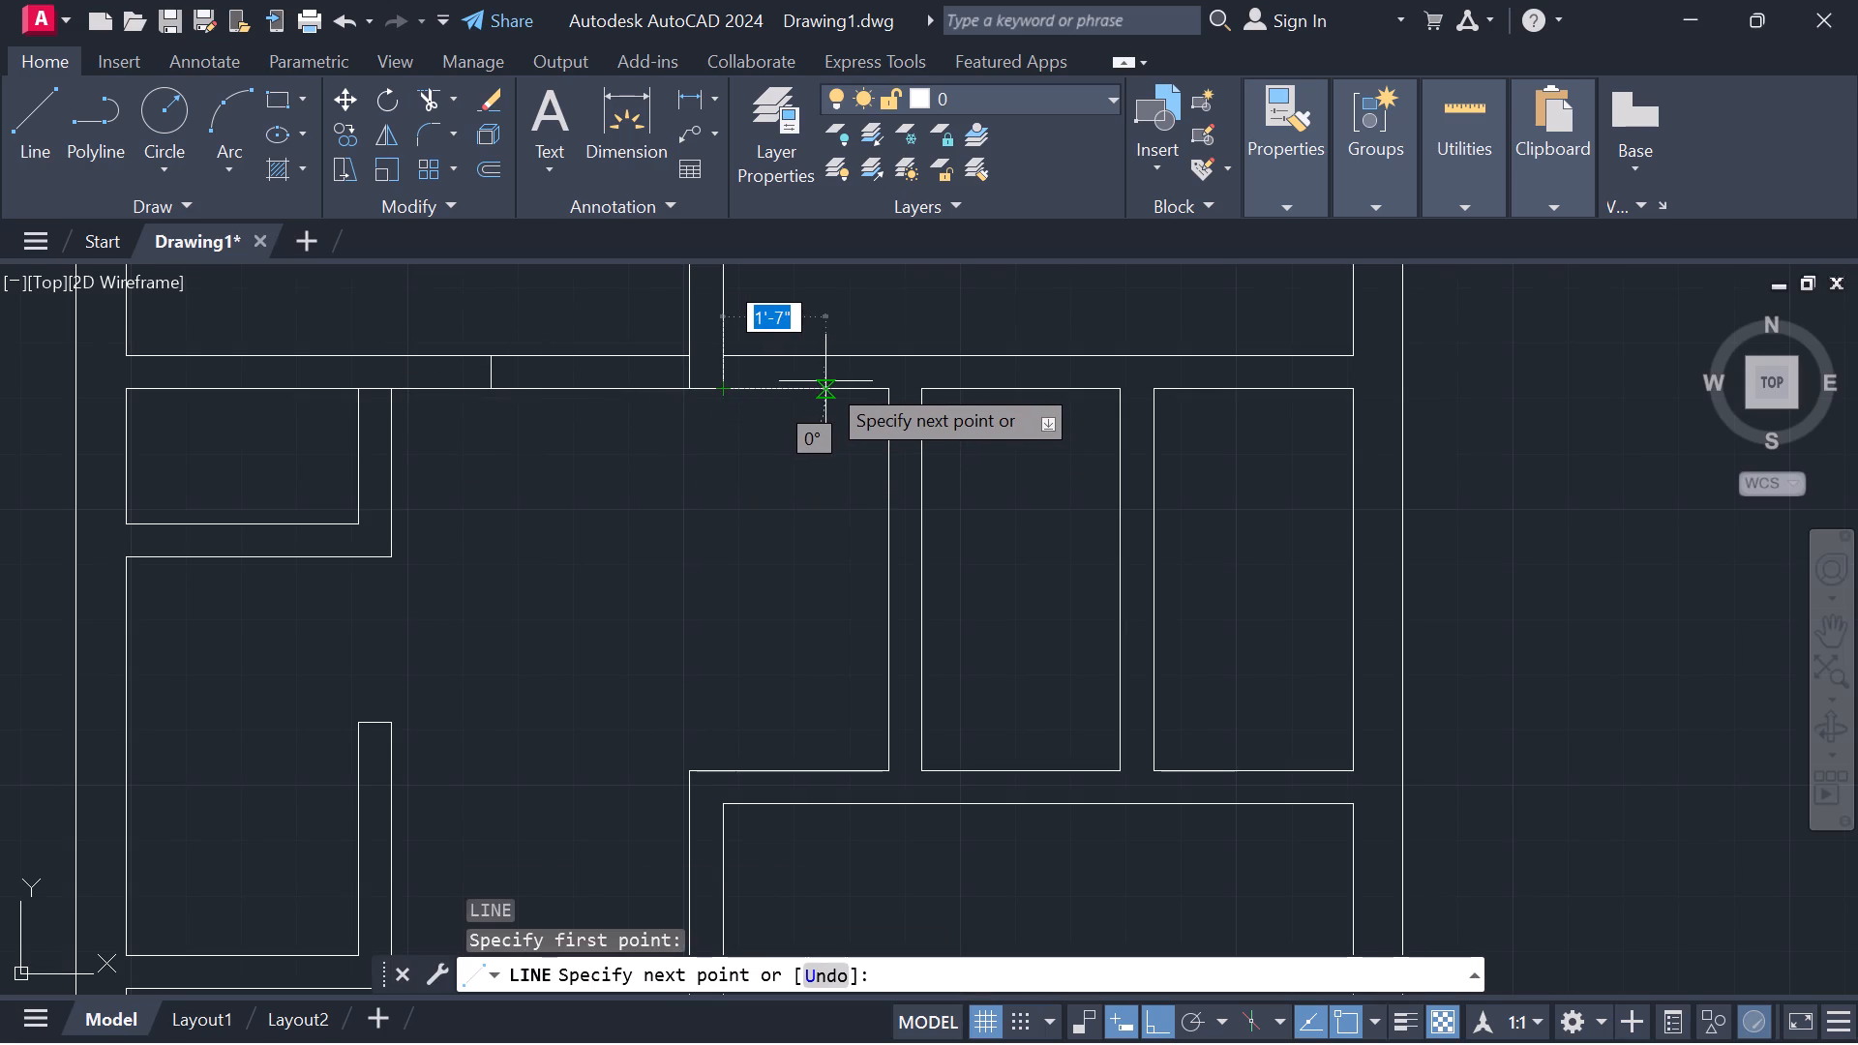
pyautogui.click(883, 385)
pyautogui.click(881, 359)
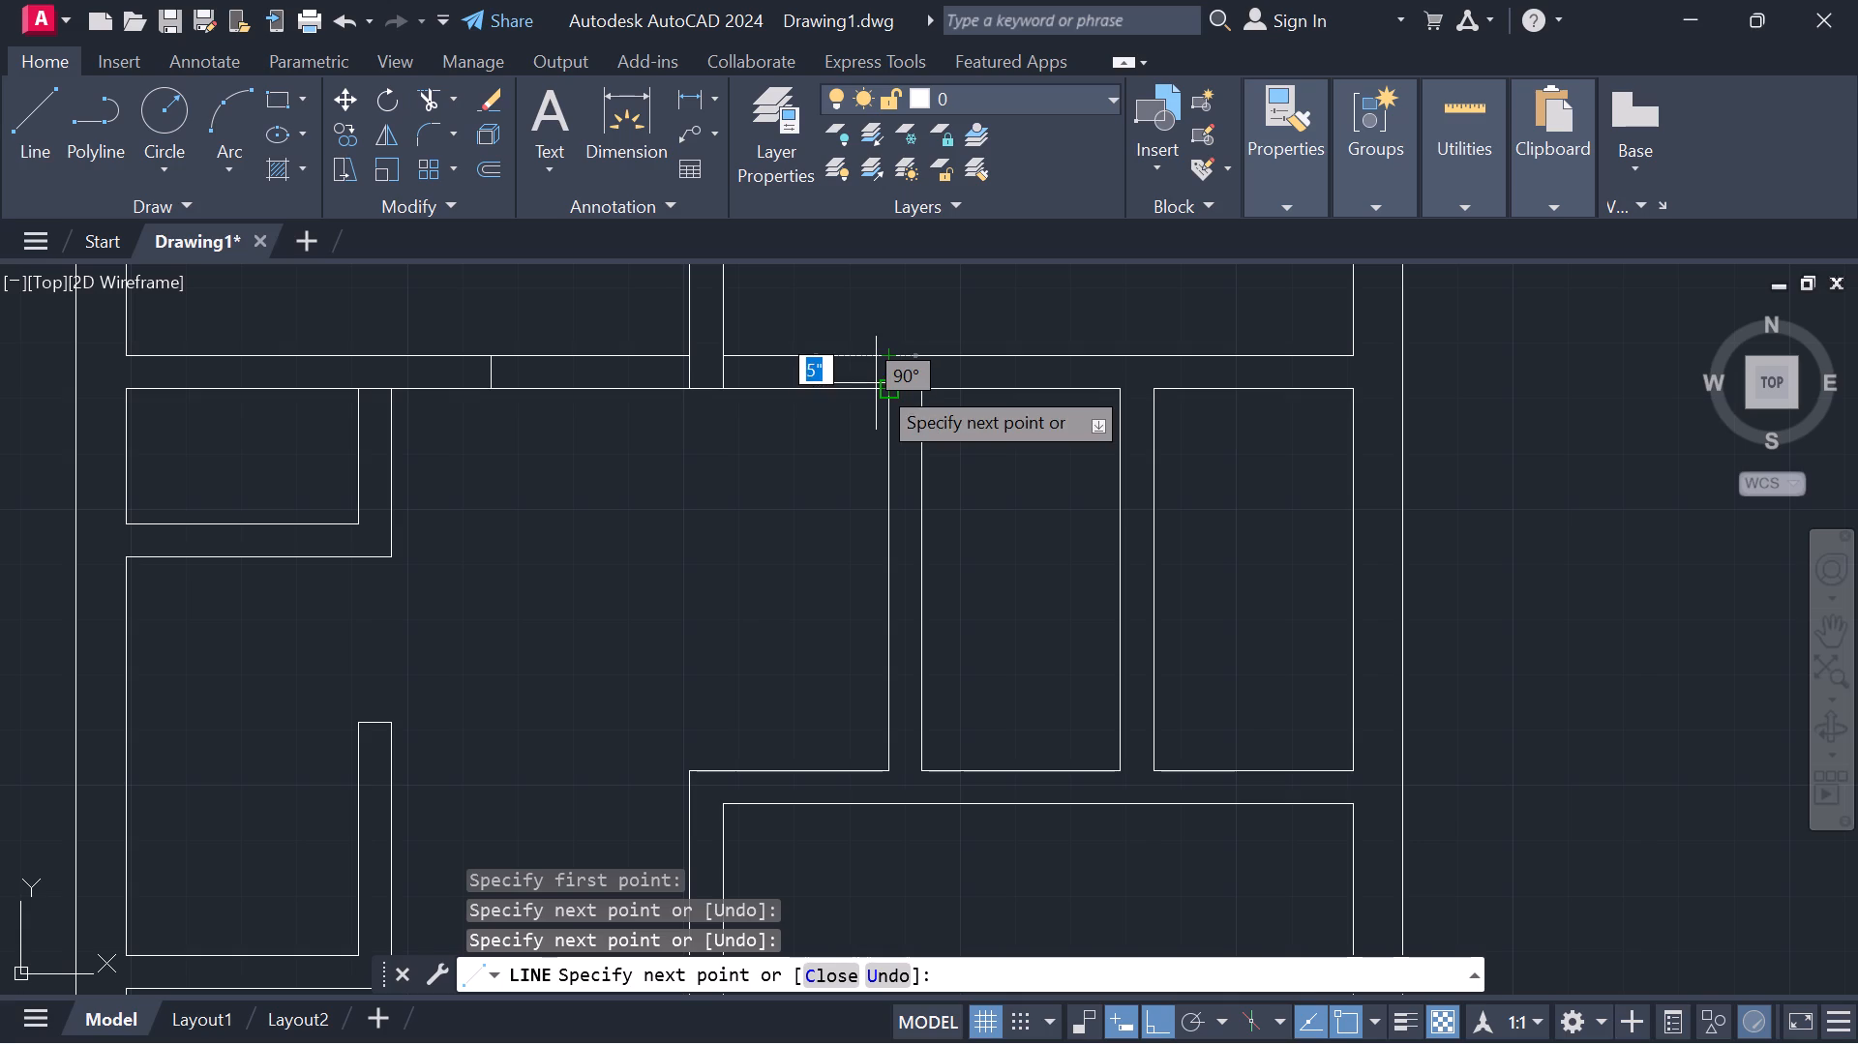
pyautogui.press('Escape')
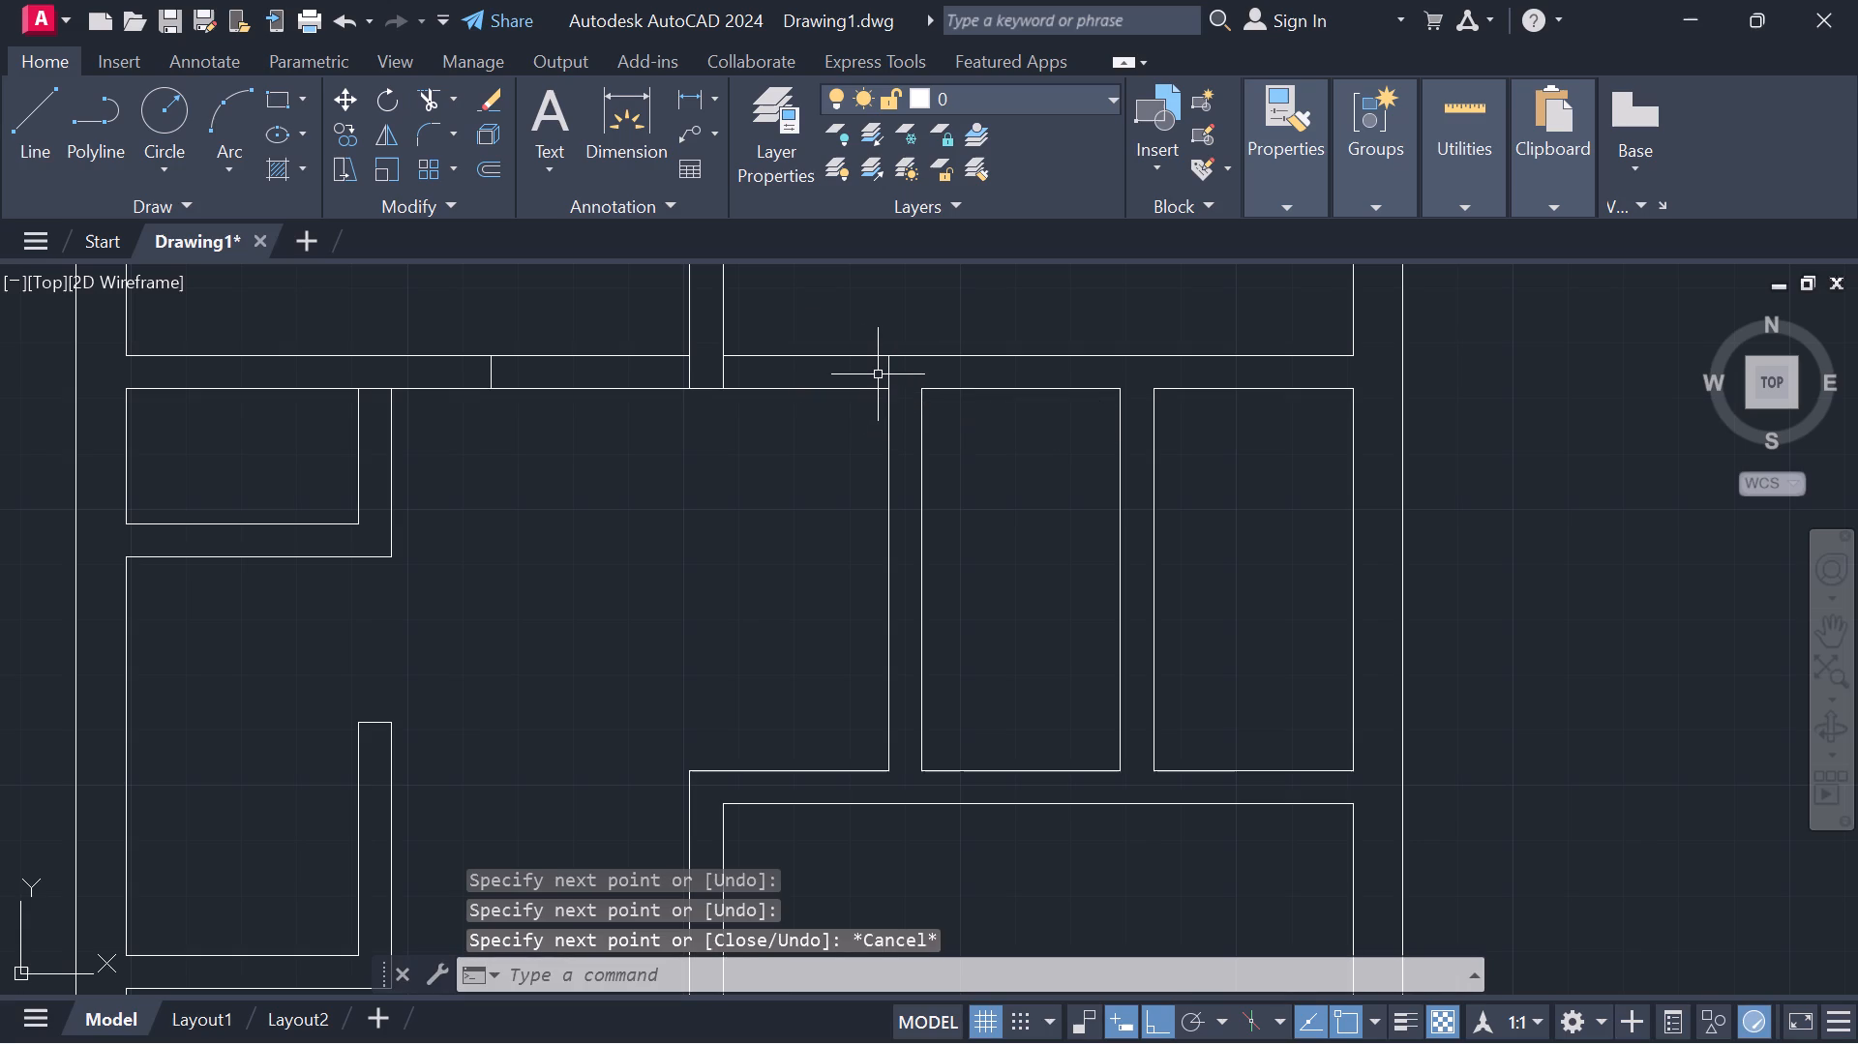
# Draw a line continuing the right face of the partition beside the two right-hand small rooms up to the horizontal partition's upper face.
pyautogui.press('space')
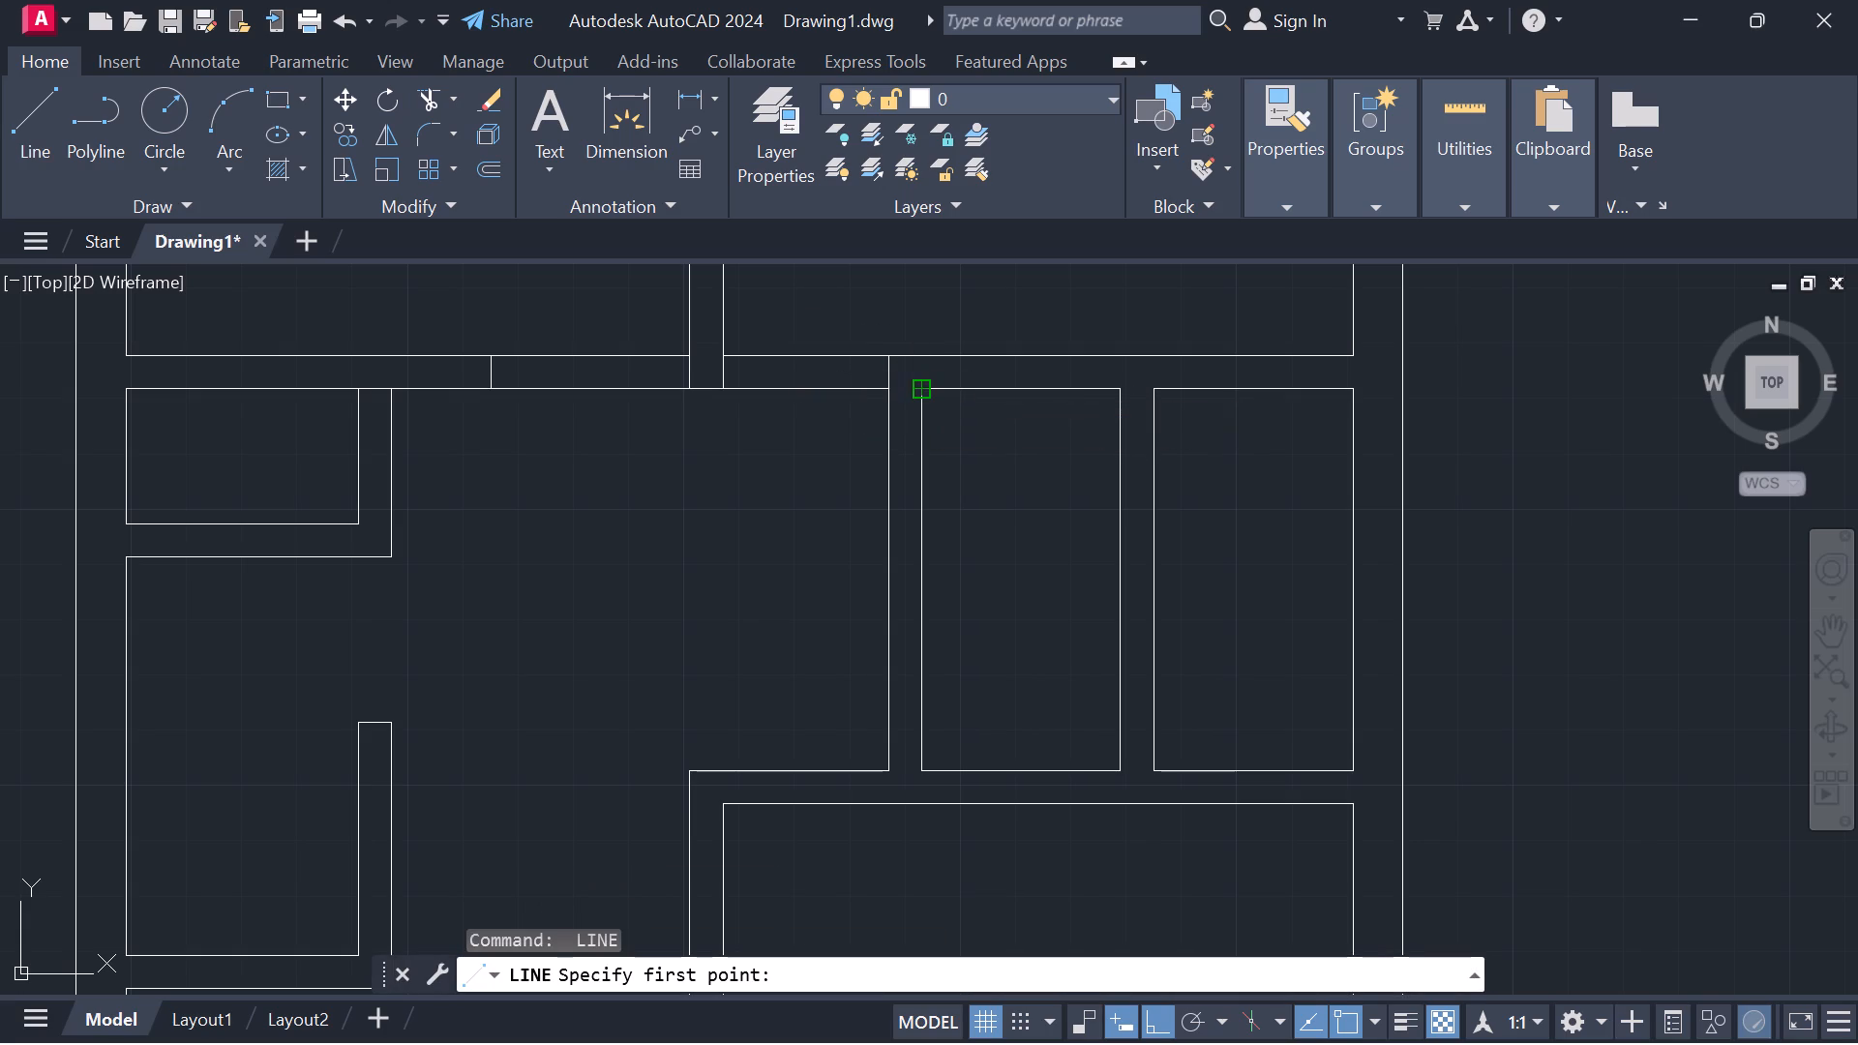
pyautogui.click(916, 389)
pyautogui.click(914, 364)
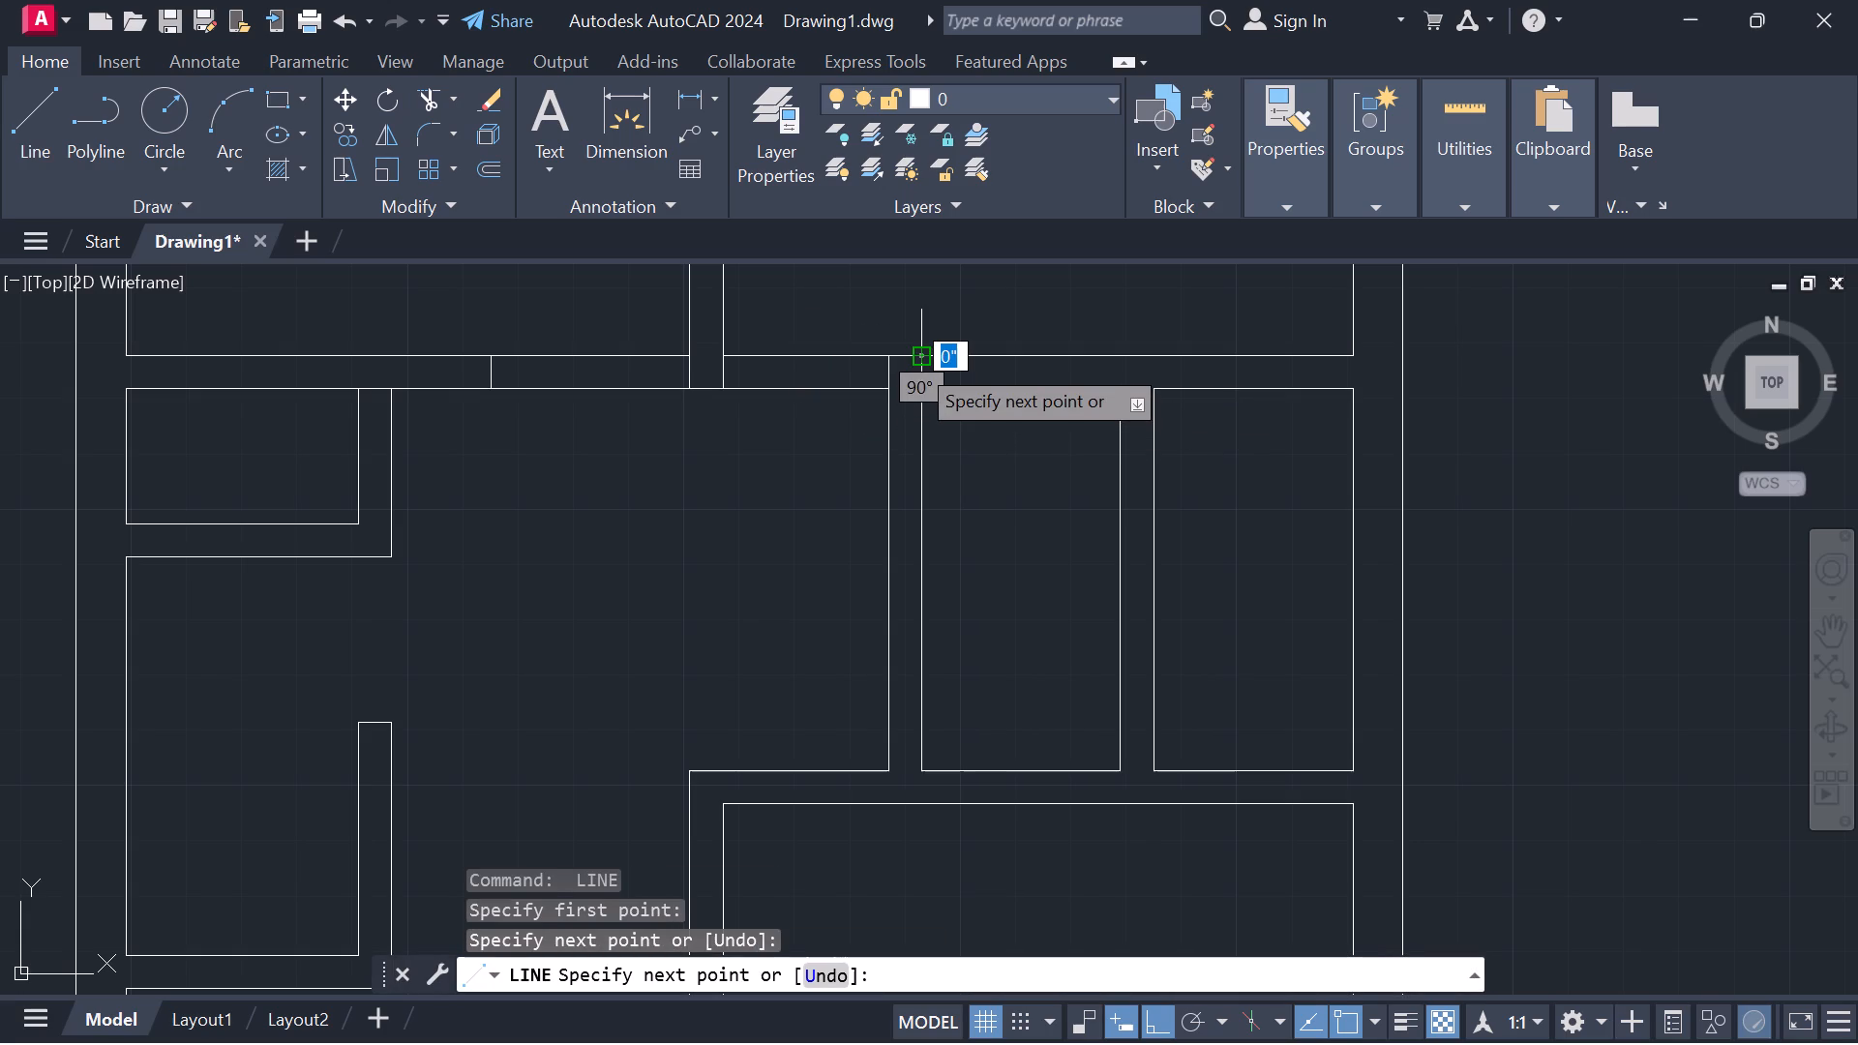
pyautogui.press('Escape')
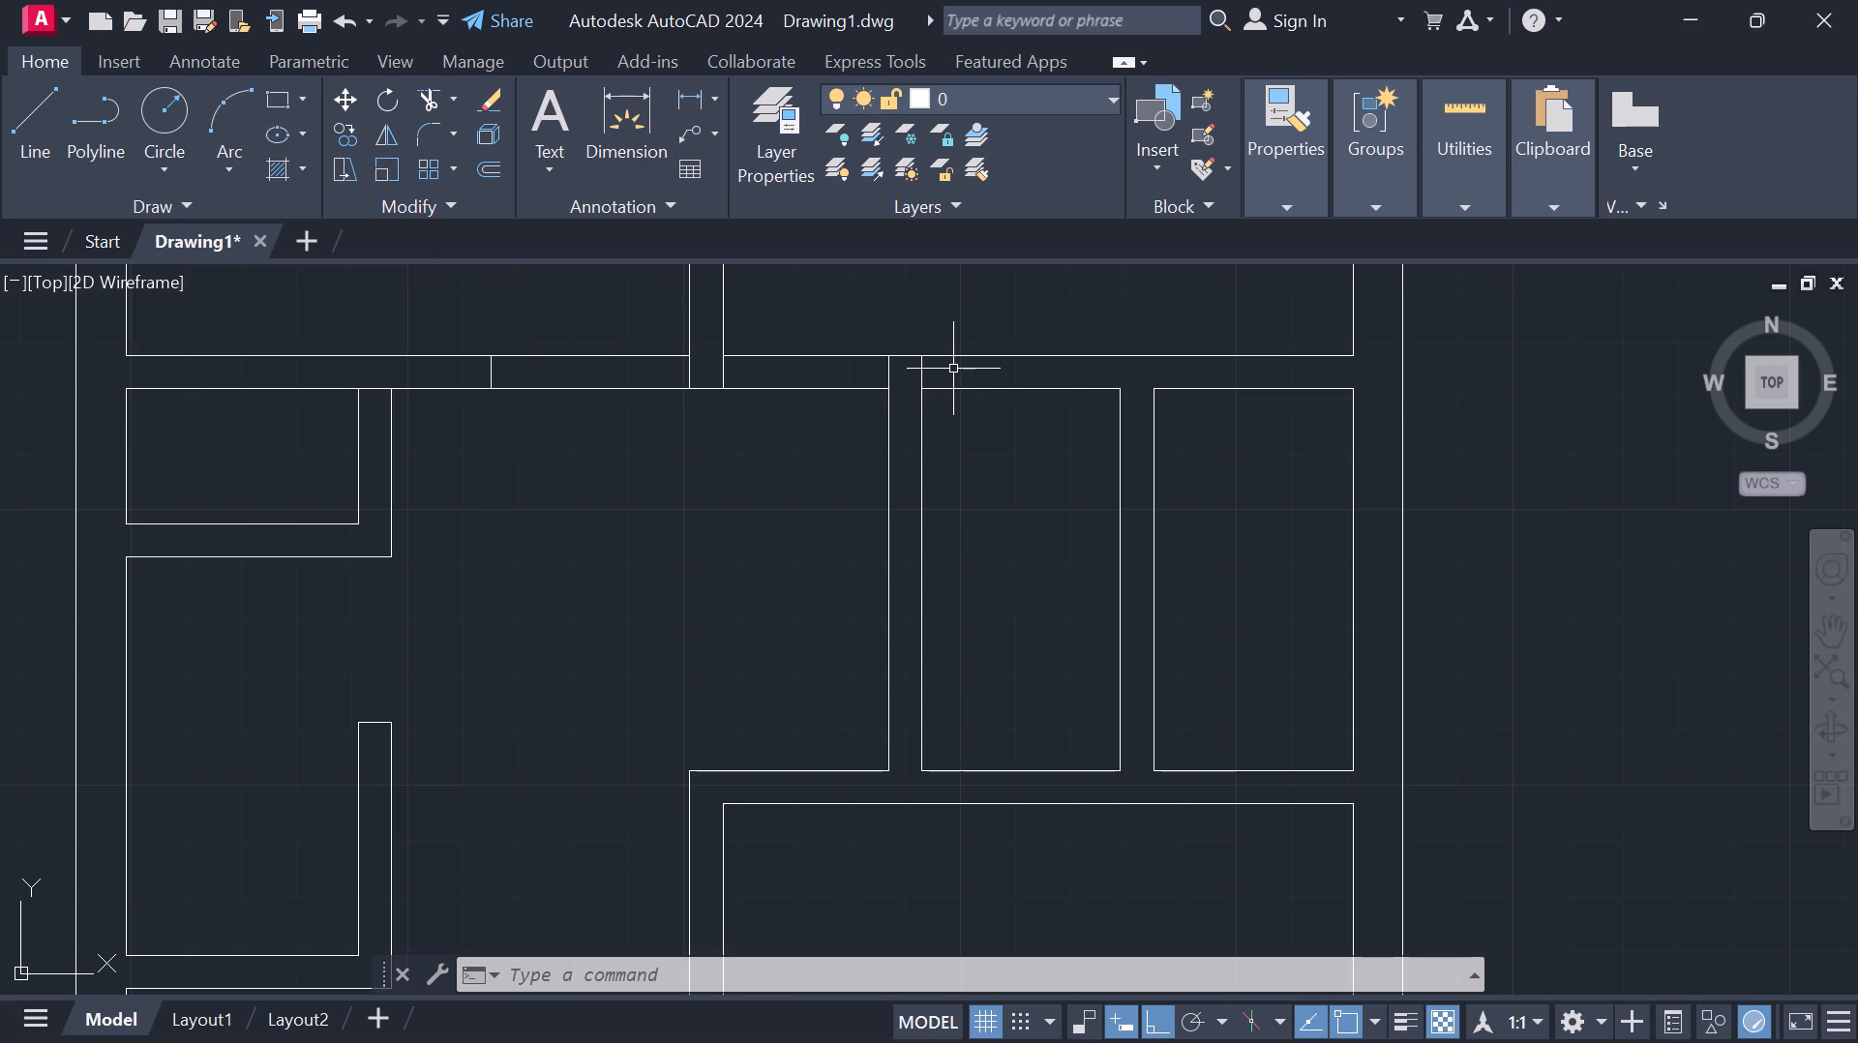
# Trim both faces of the horizontal partition within the two outlined door openings below the upper-left and upper-right rooms.
pyautogui.scroll(-1, 953, 369)
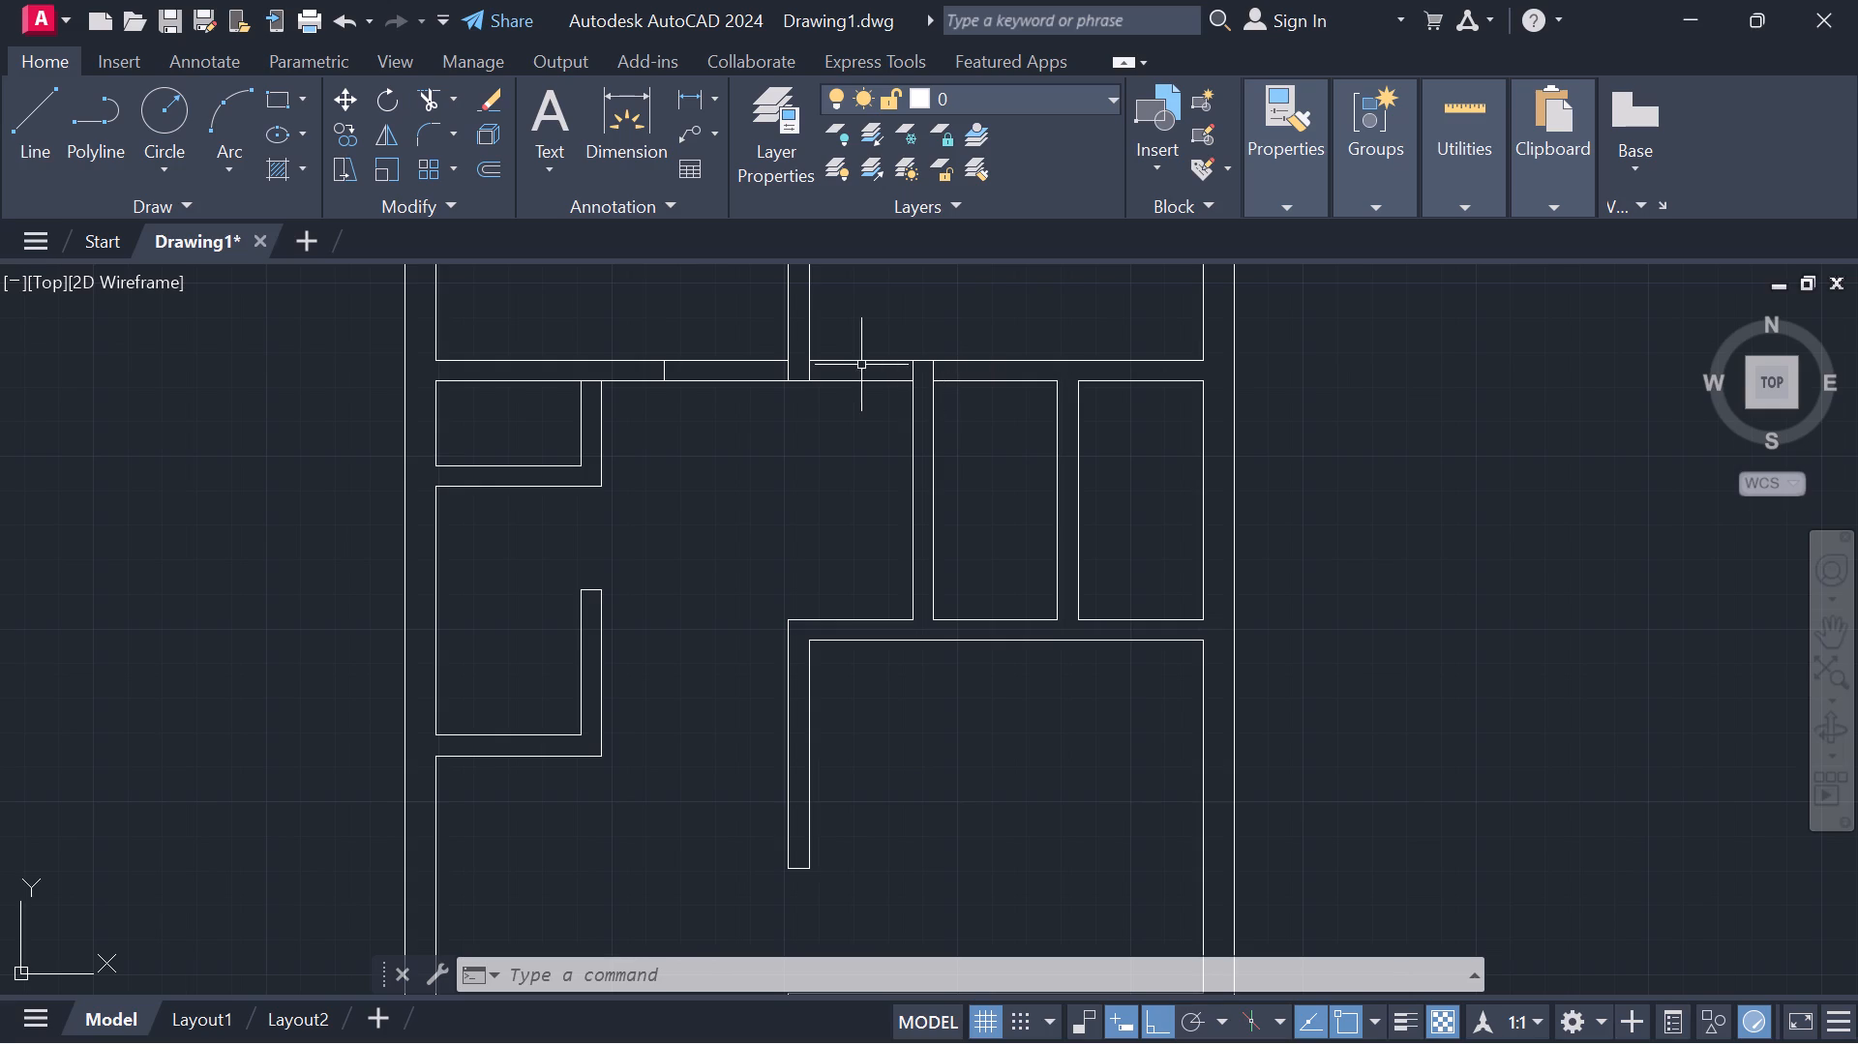
pyautogui.click(433, 97)
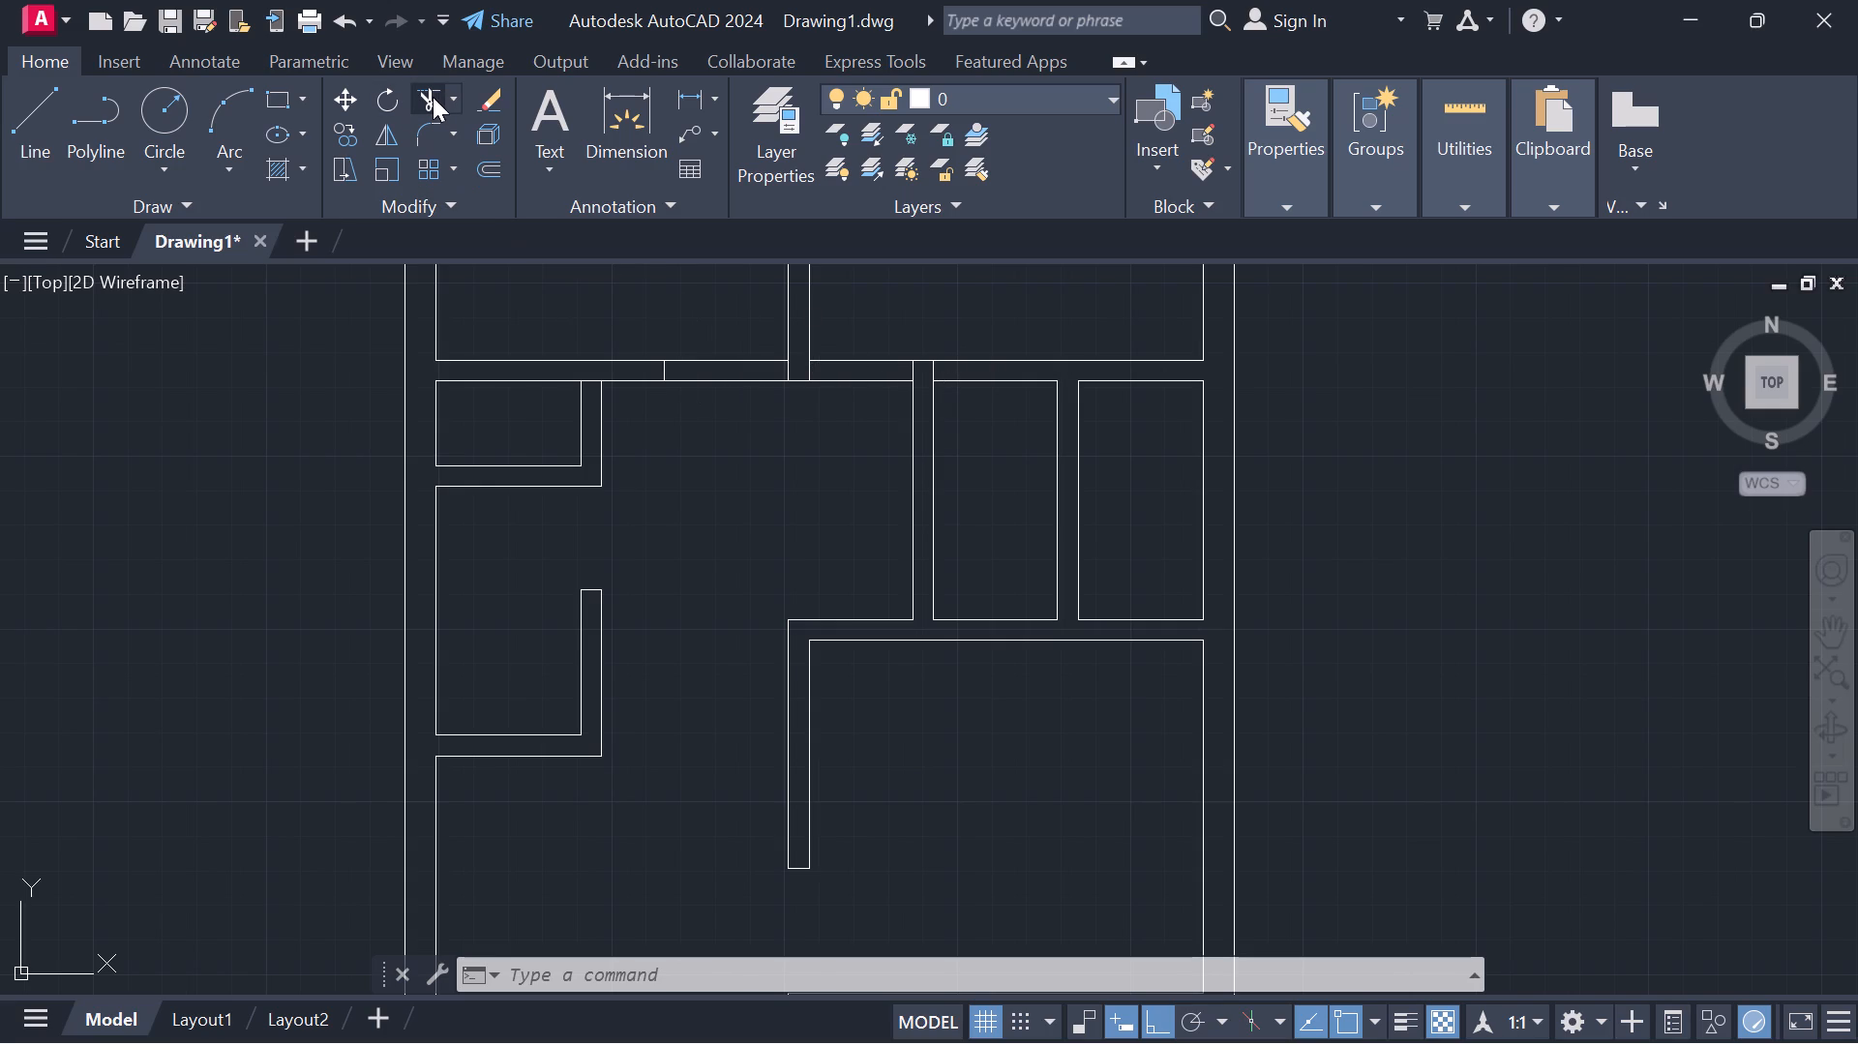
pyautogui.moveTo(693, 311); pyautogui.dragTo(744, 422)
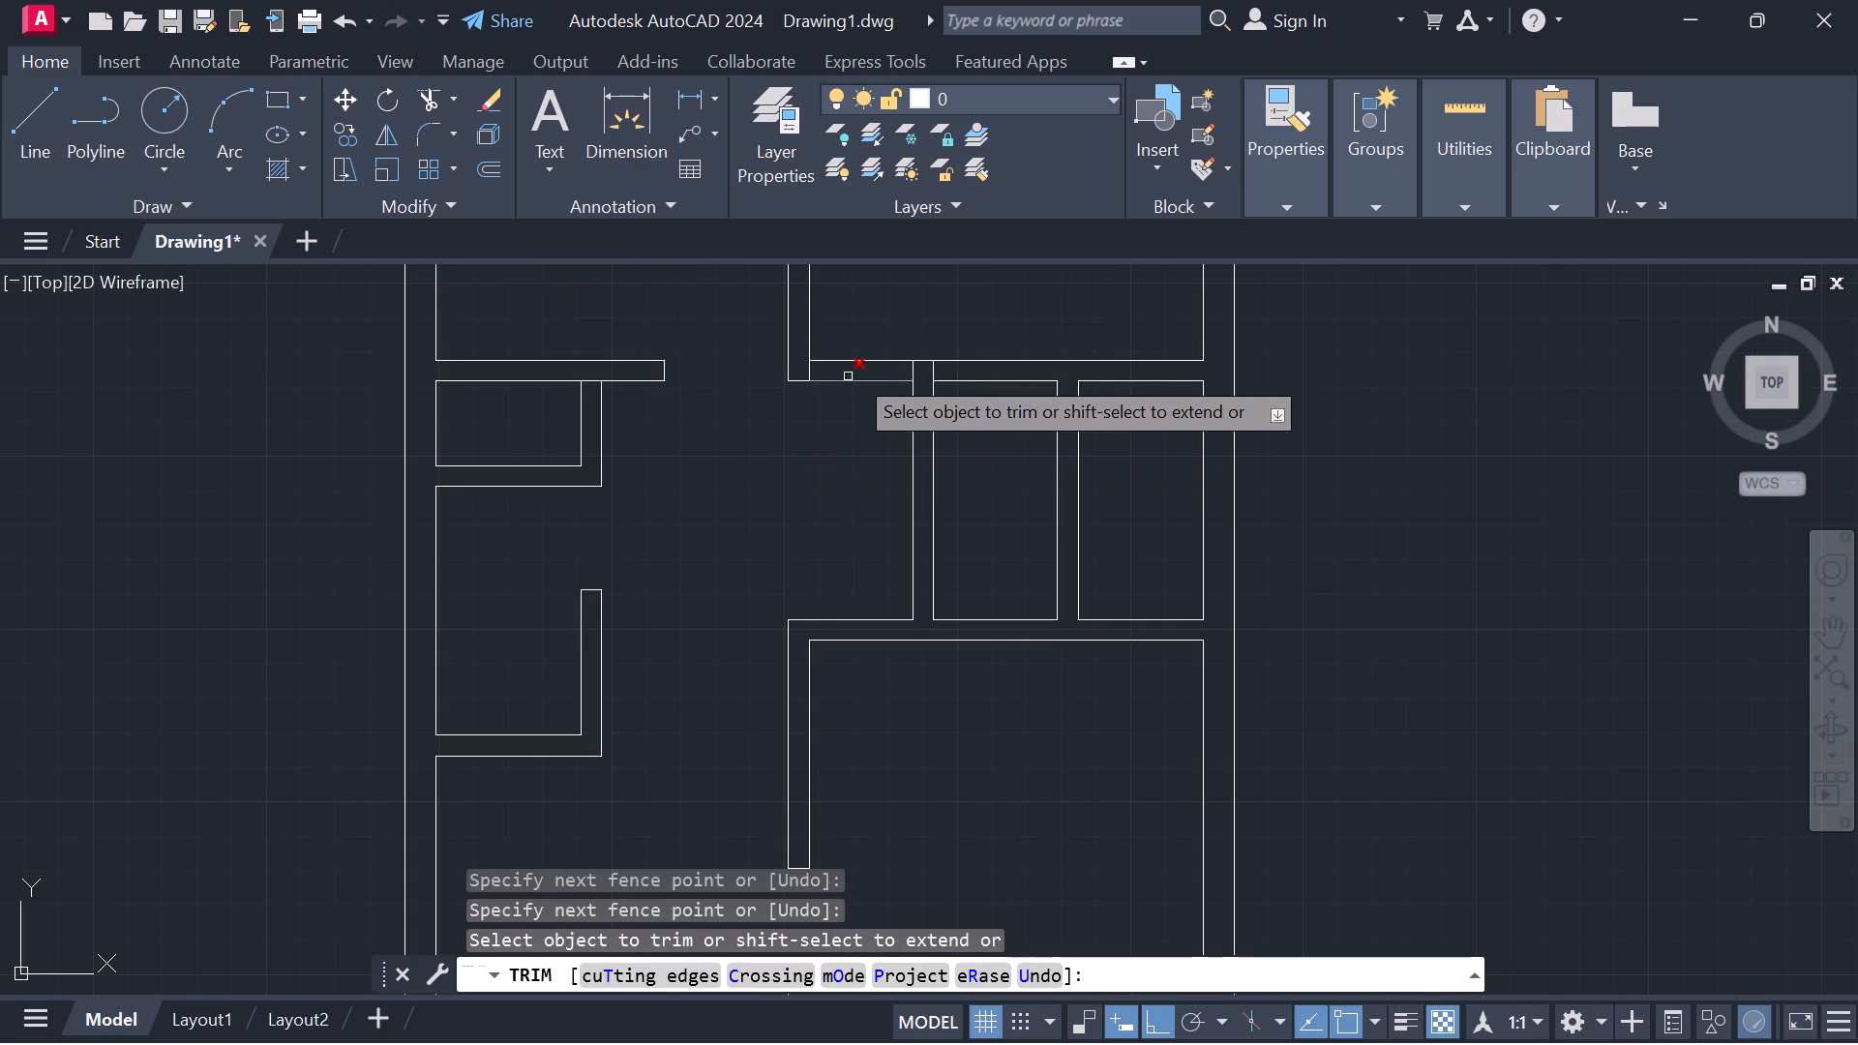
pyautogui.moveTo(872, 341); pyautogui.dragTo(863, 437)
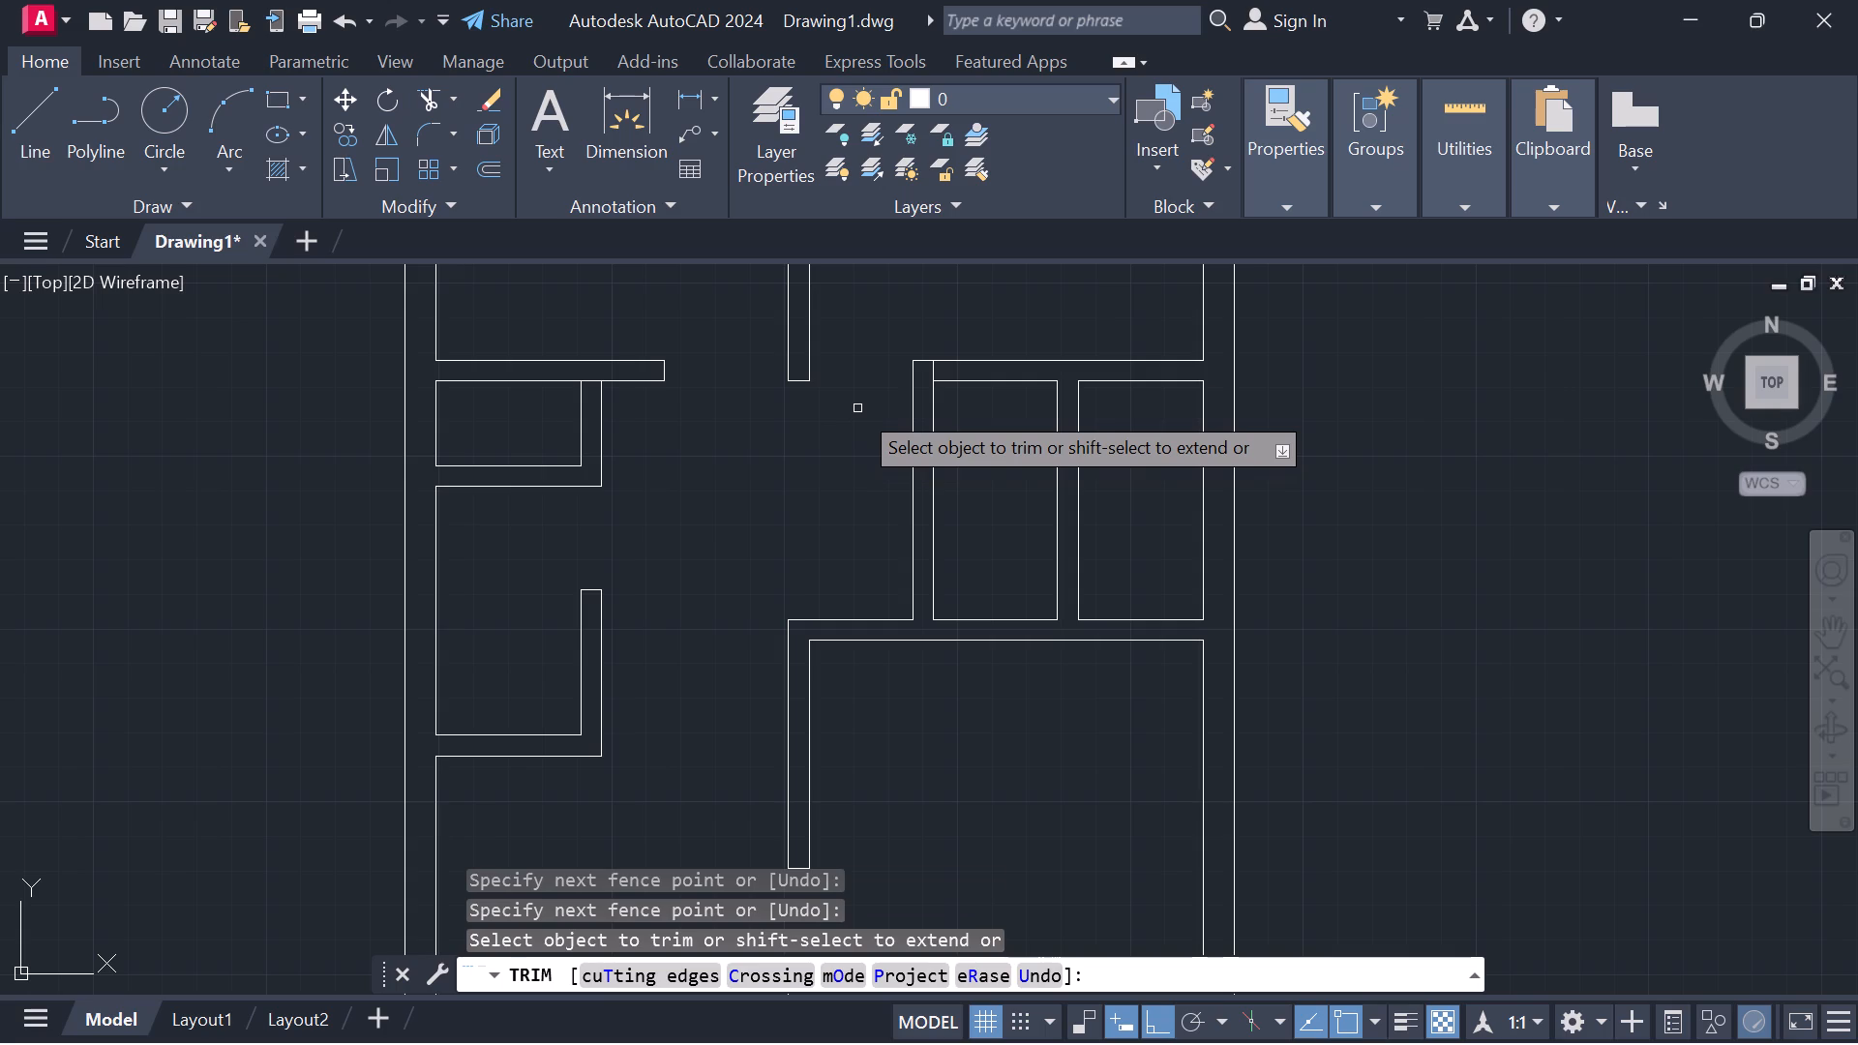
pyautogui.press('Escape')
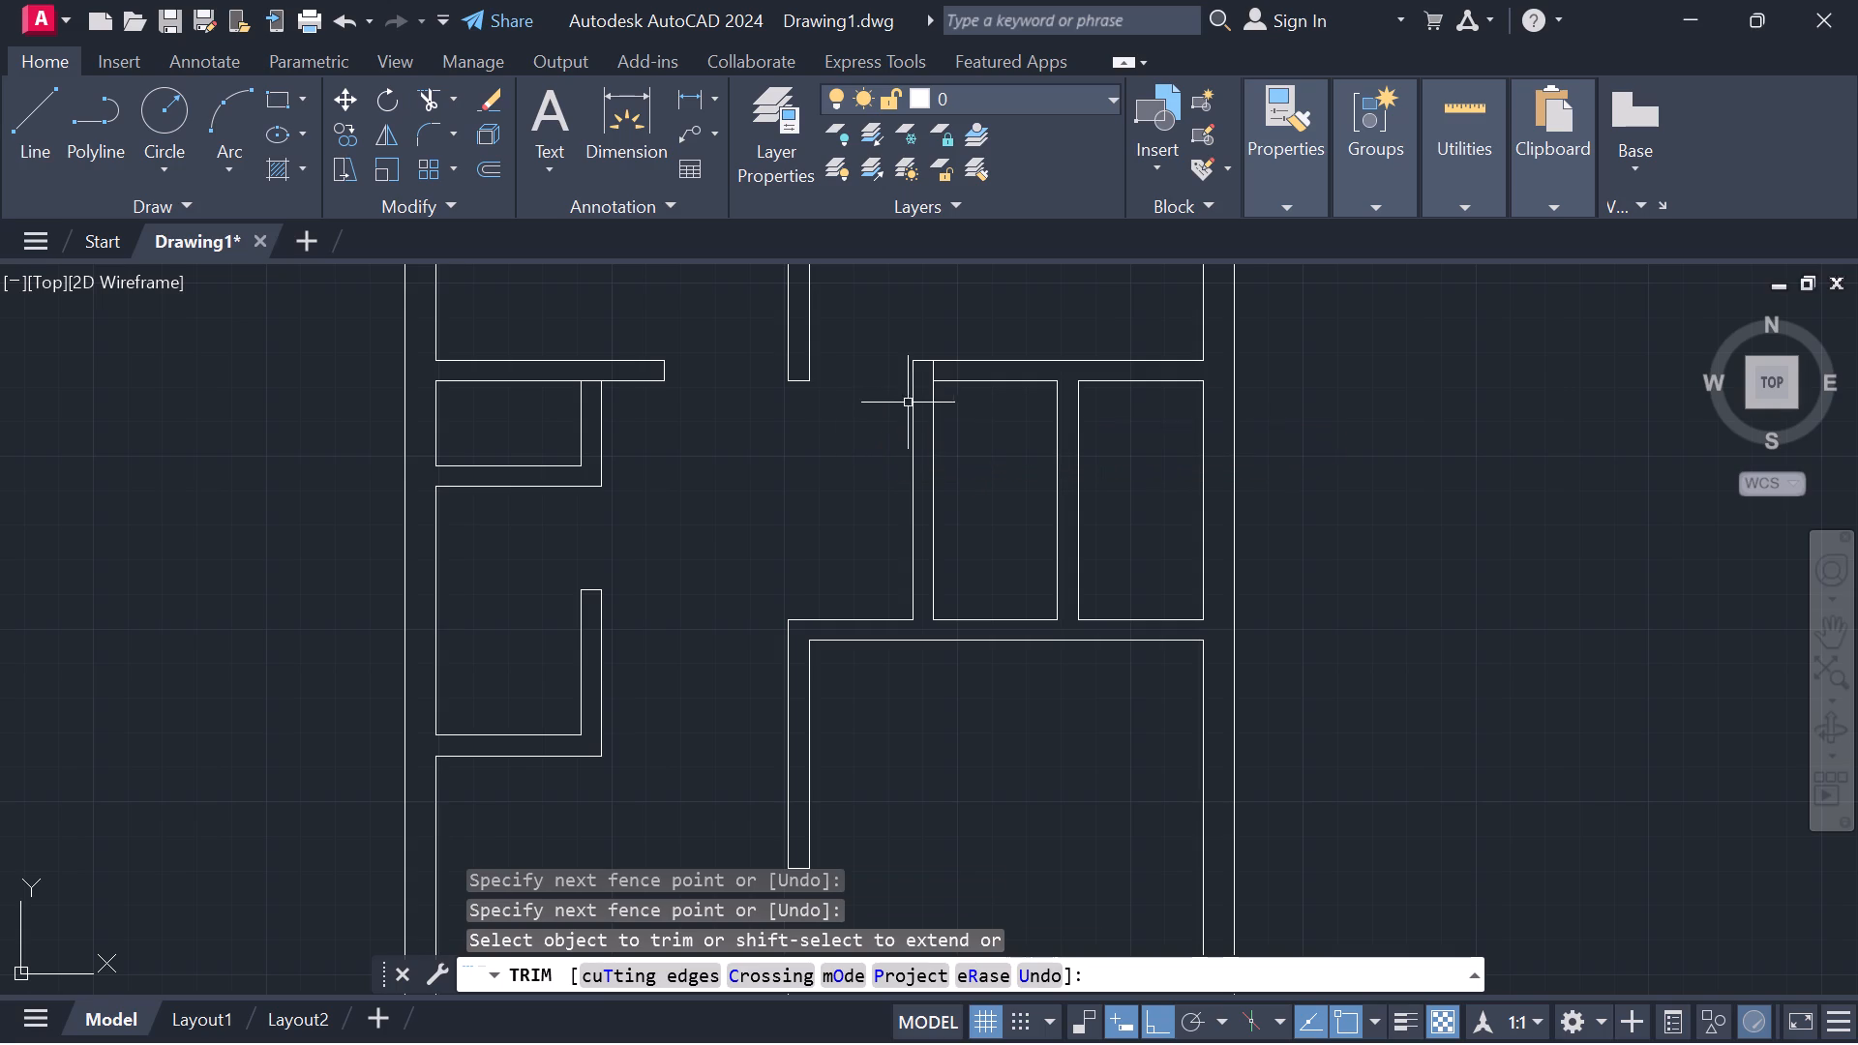
# Measure the inside width and height of the left one of the two small rooms below the upper-right room.
pyautogui.scroll(-1, 1030, 459)
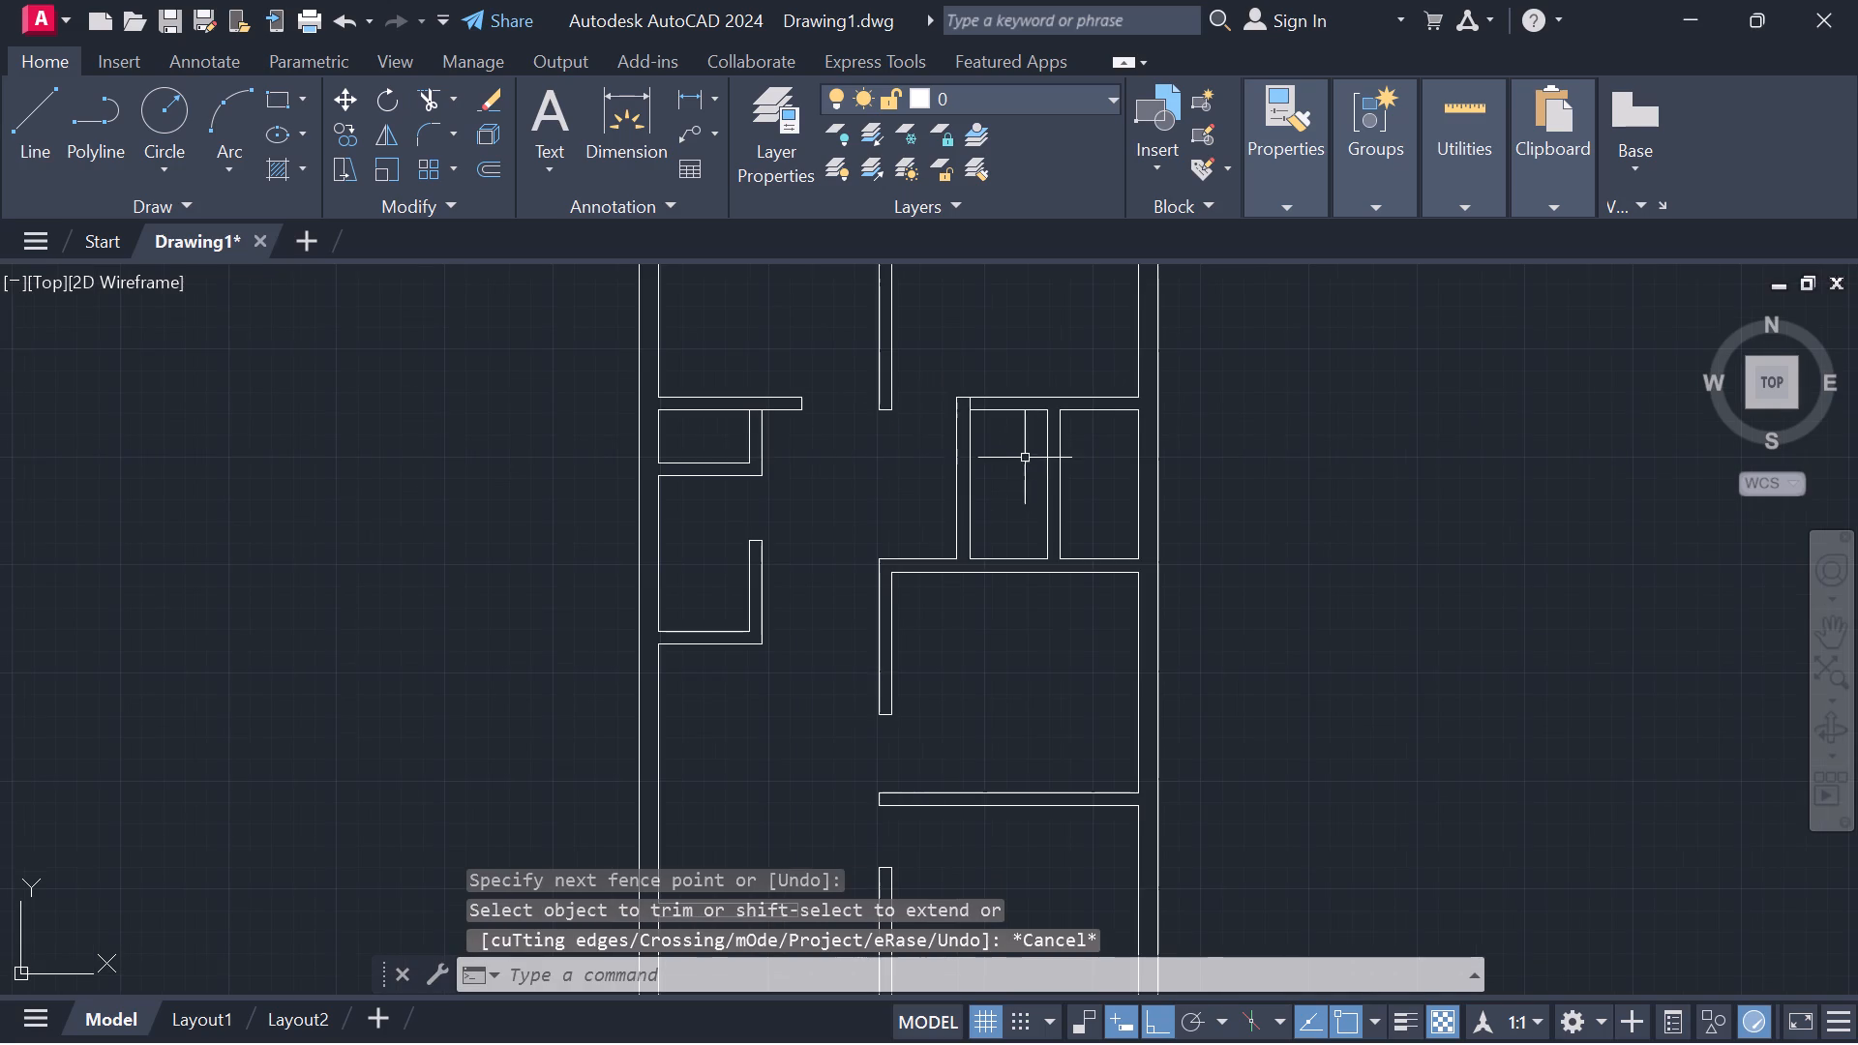
pyautogui.moveTo(1011, 438); pyautogui.dragTo(793, 455, button='middle')
pyautogui.scroll(1, 786, 448)
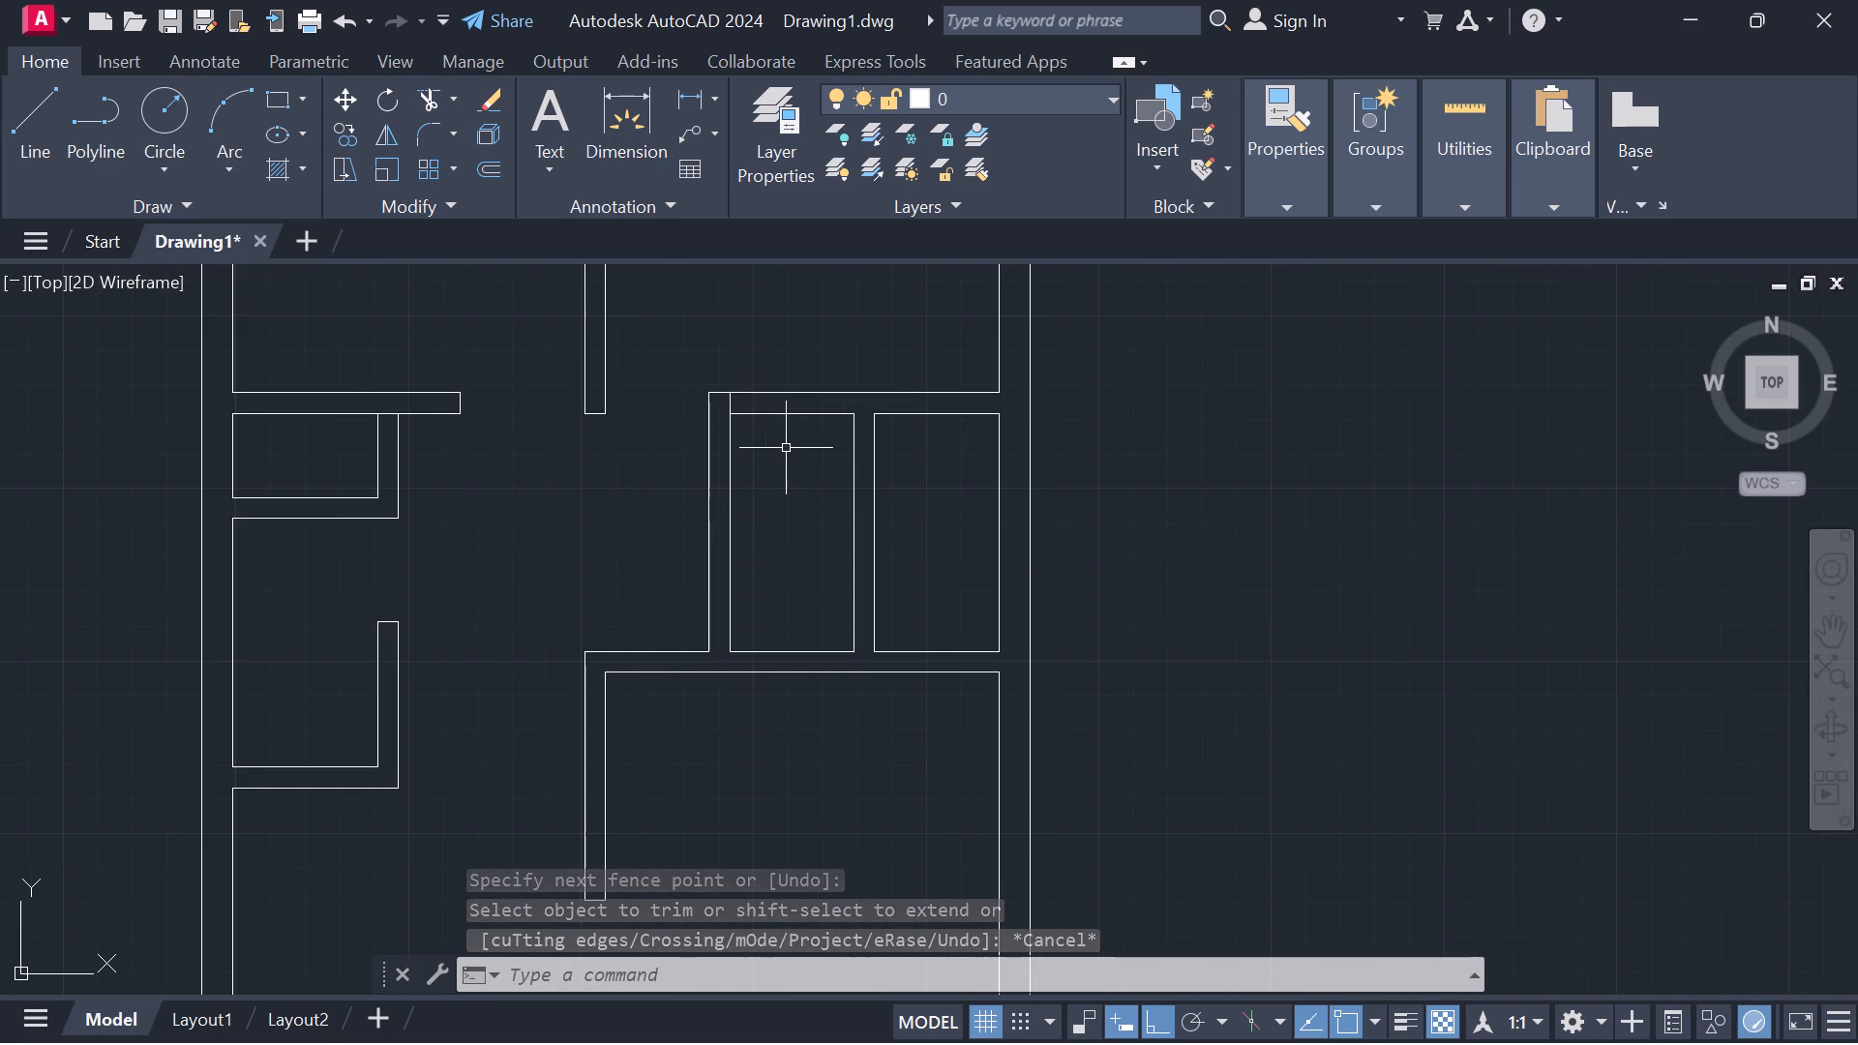
pyautogui.scroll(-1, 776, 442)
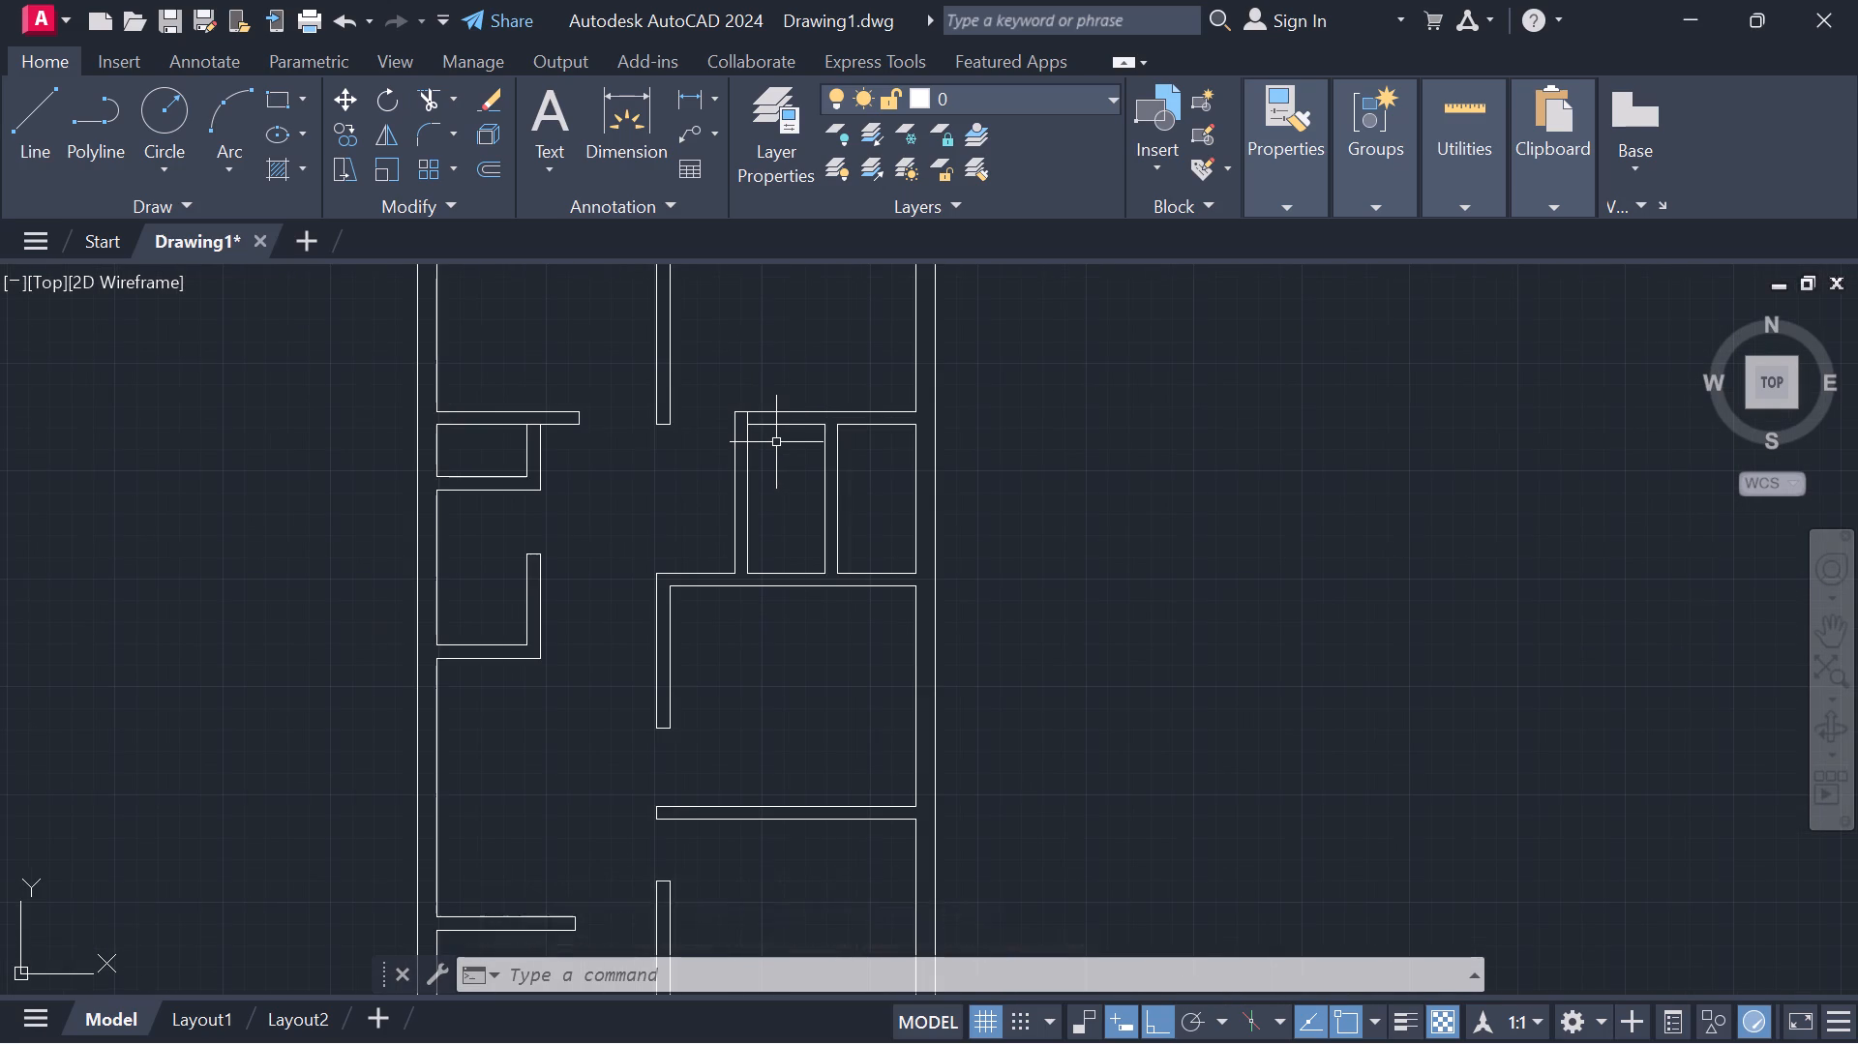
pyautogui.scroll(1, 776, 442)
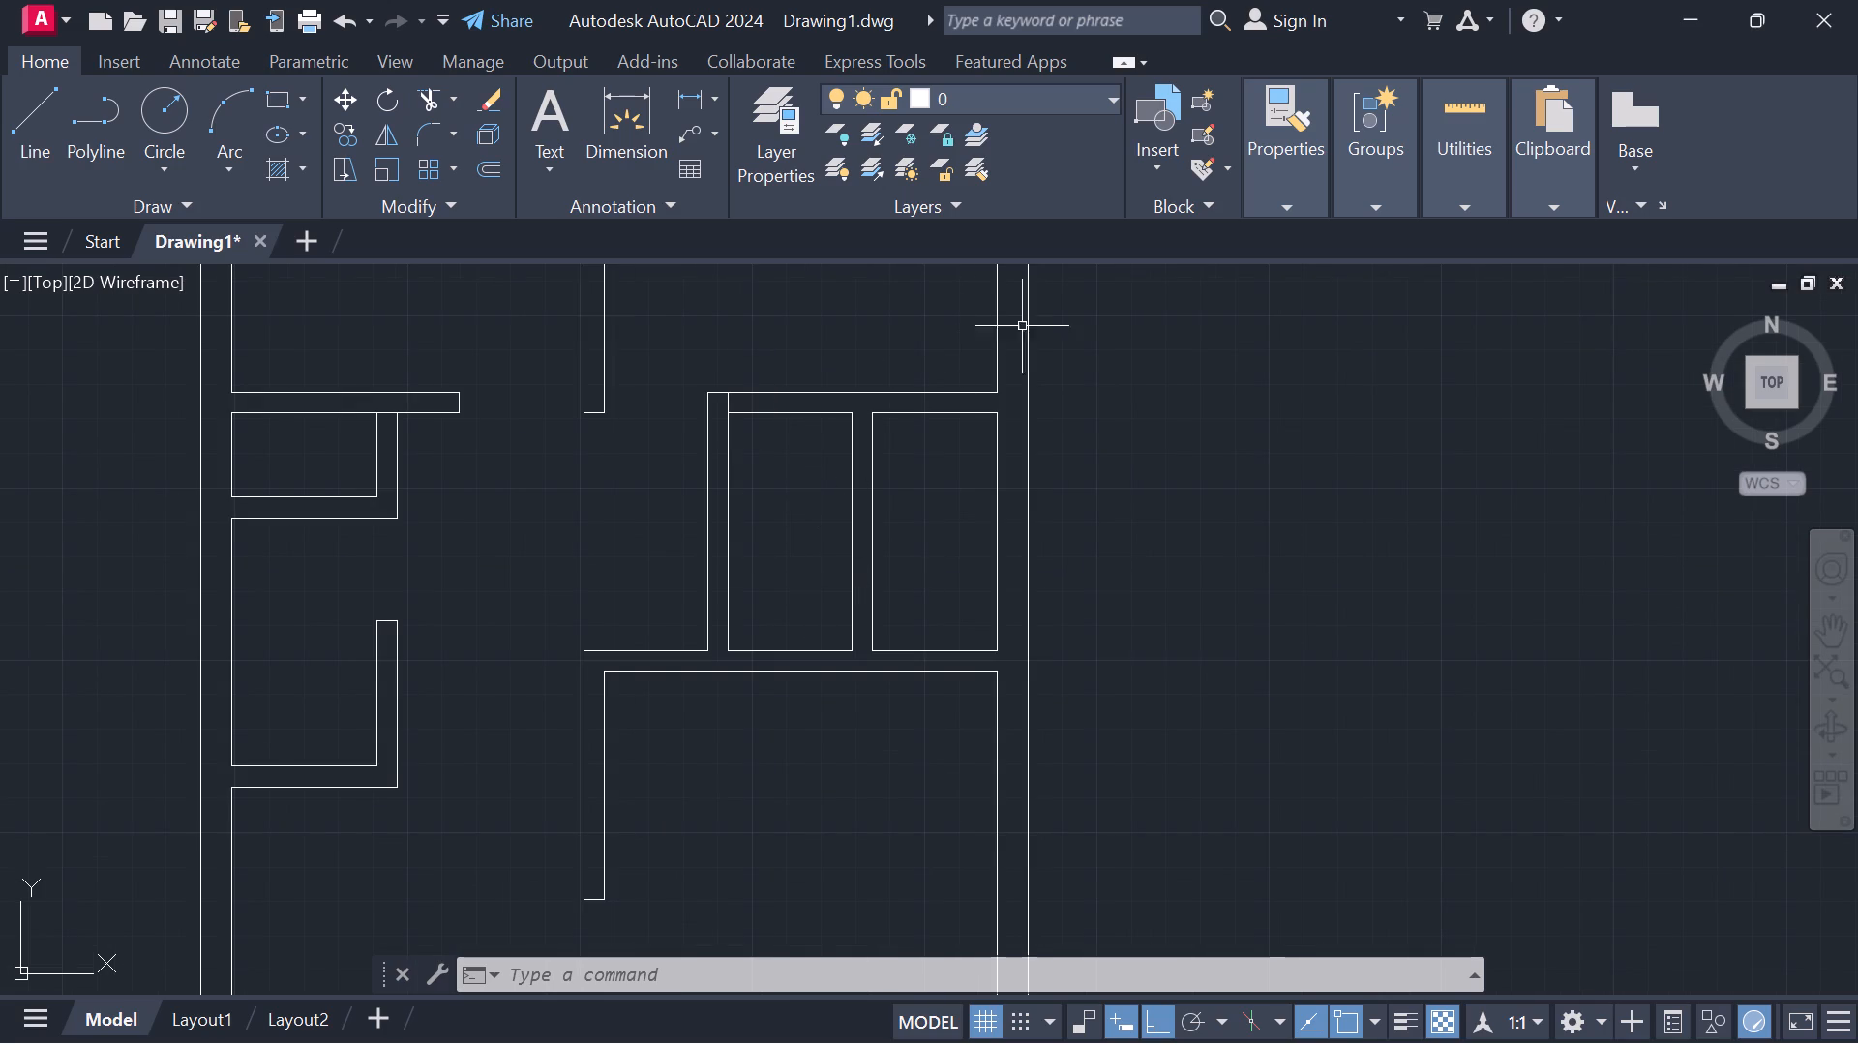
pyautogui.click(1460, 207)
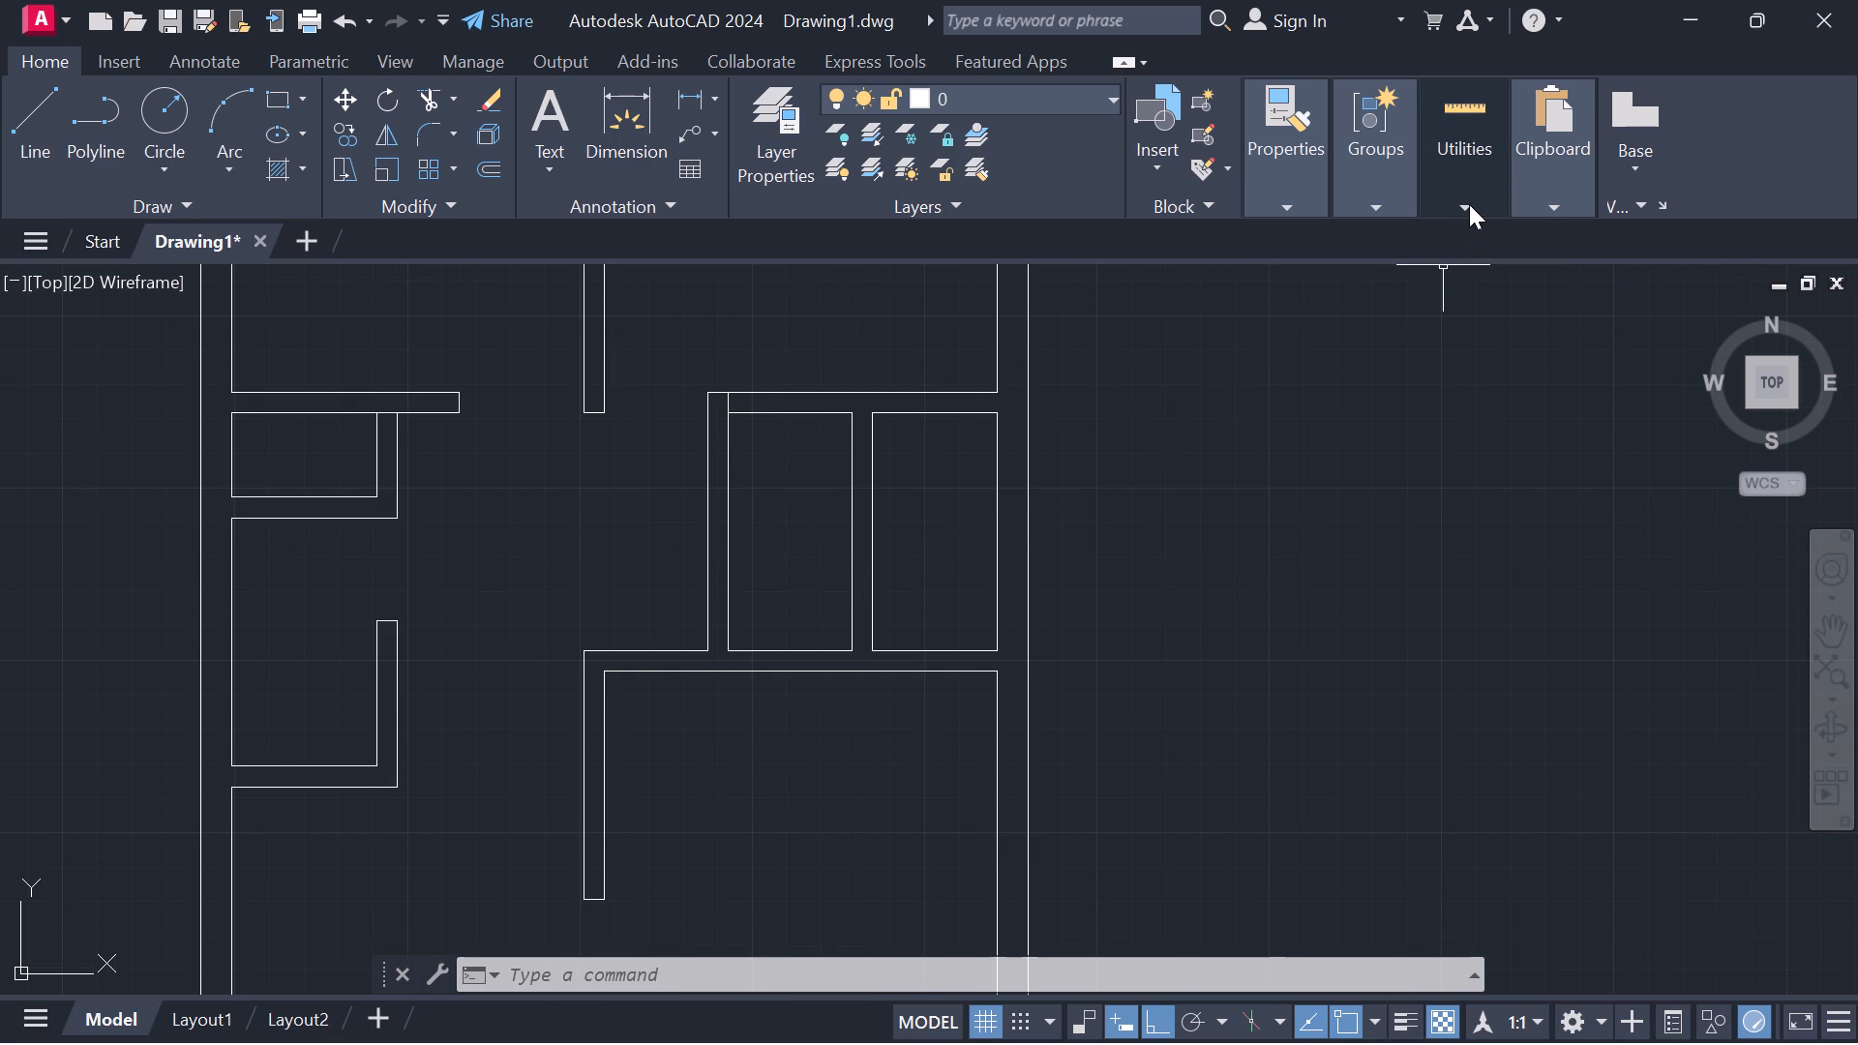
pyautogui.click(1469, 204)
pyautogui.click(1449, 257)
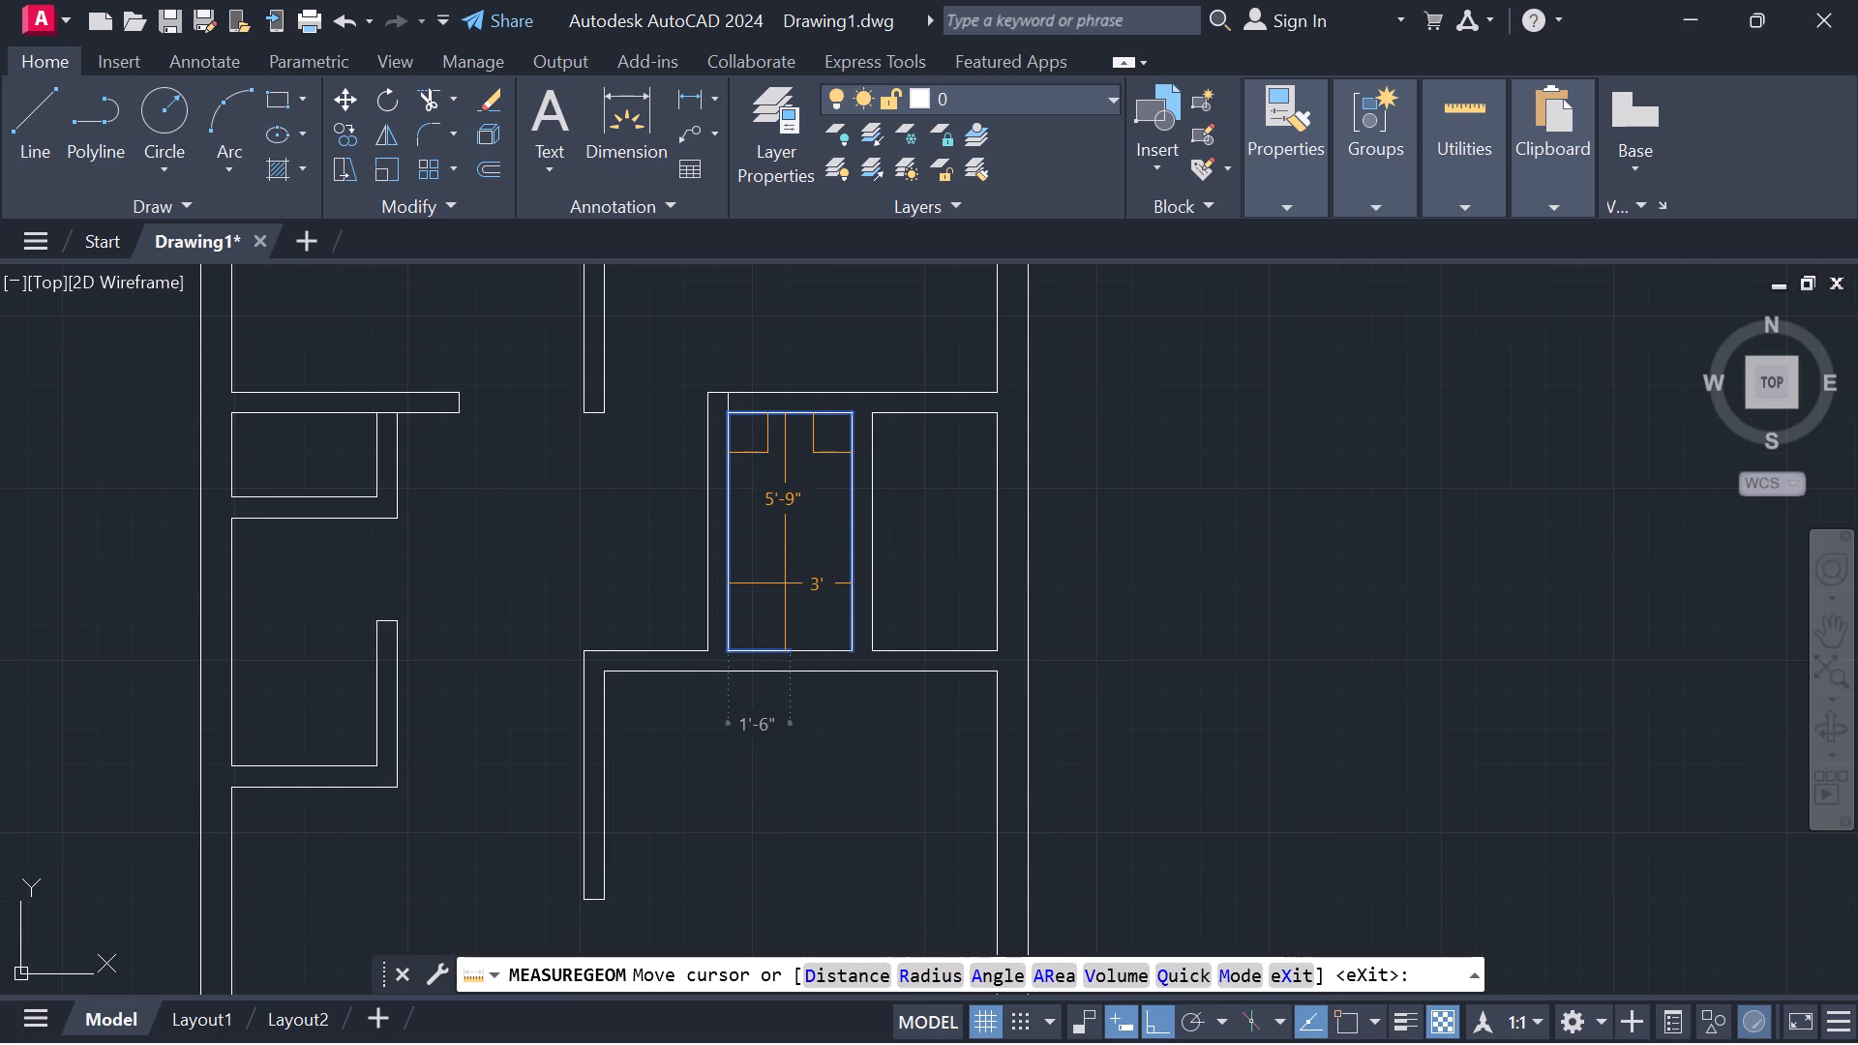
pyautogui.press('Escape')
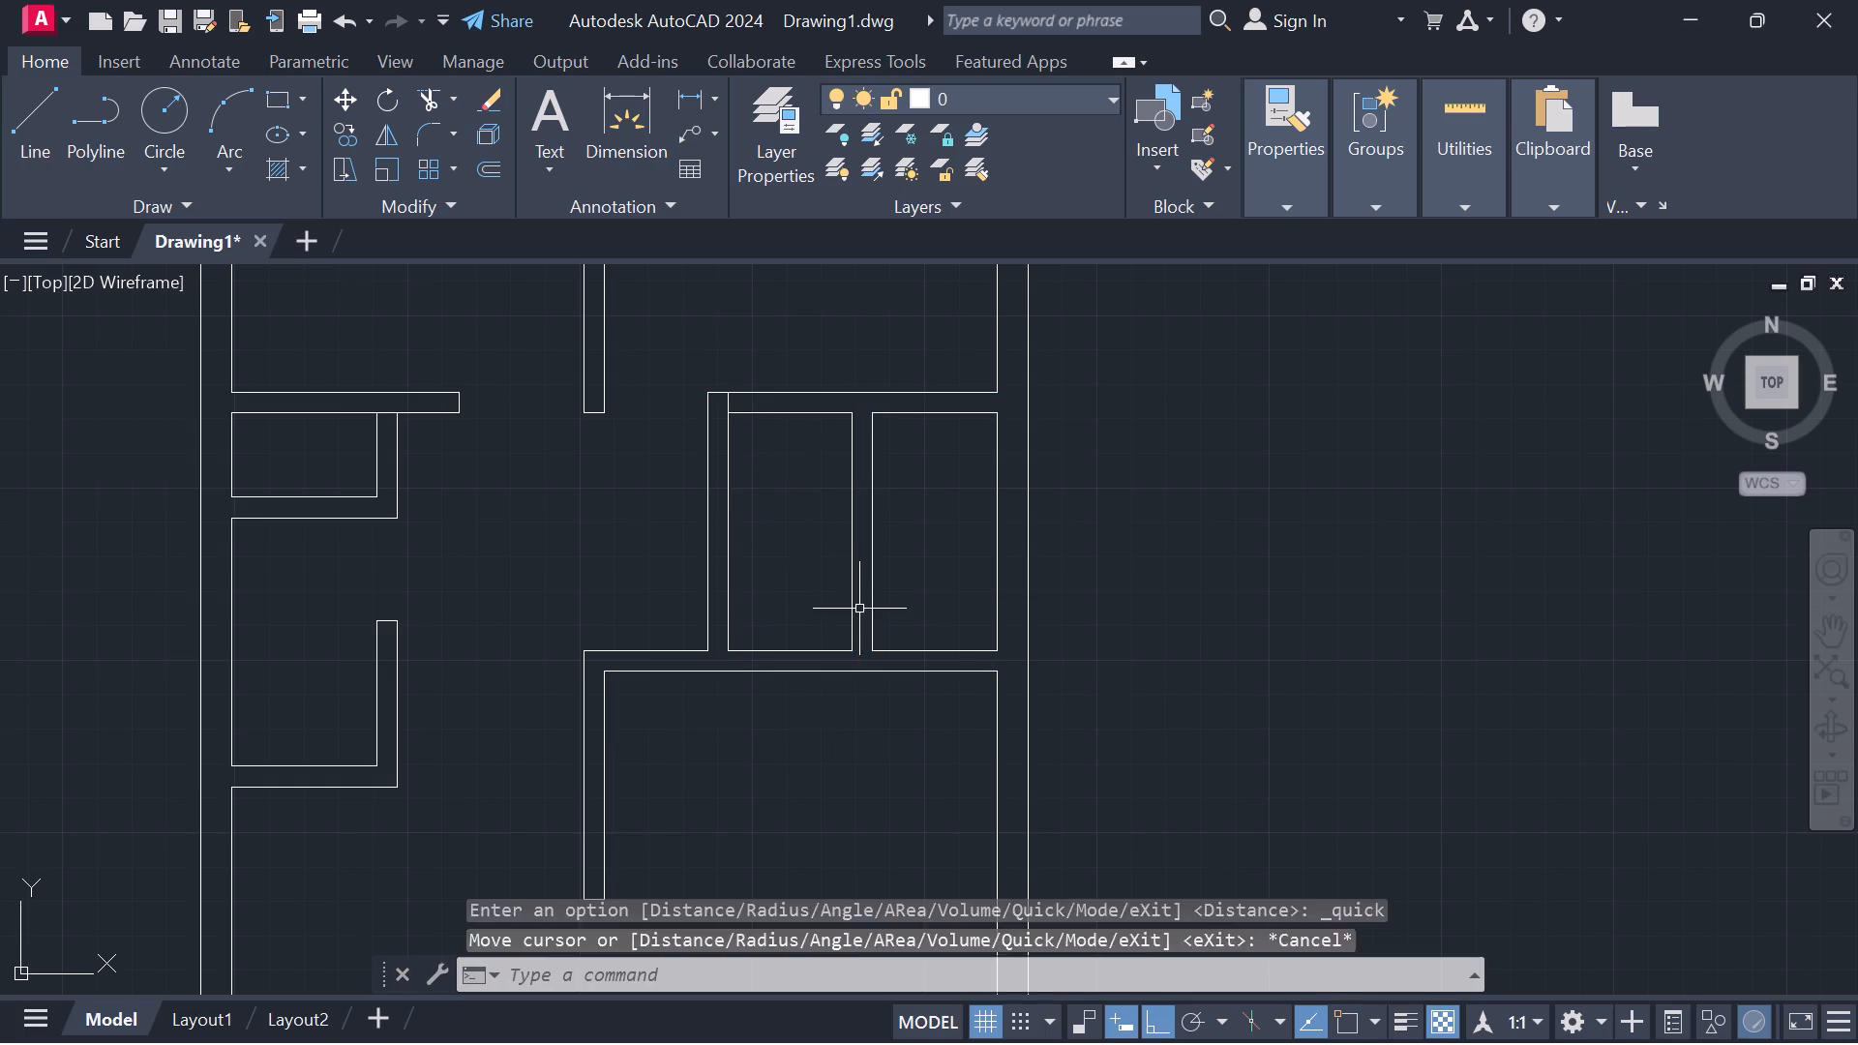
pyautogui.press('Escape')
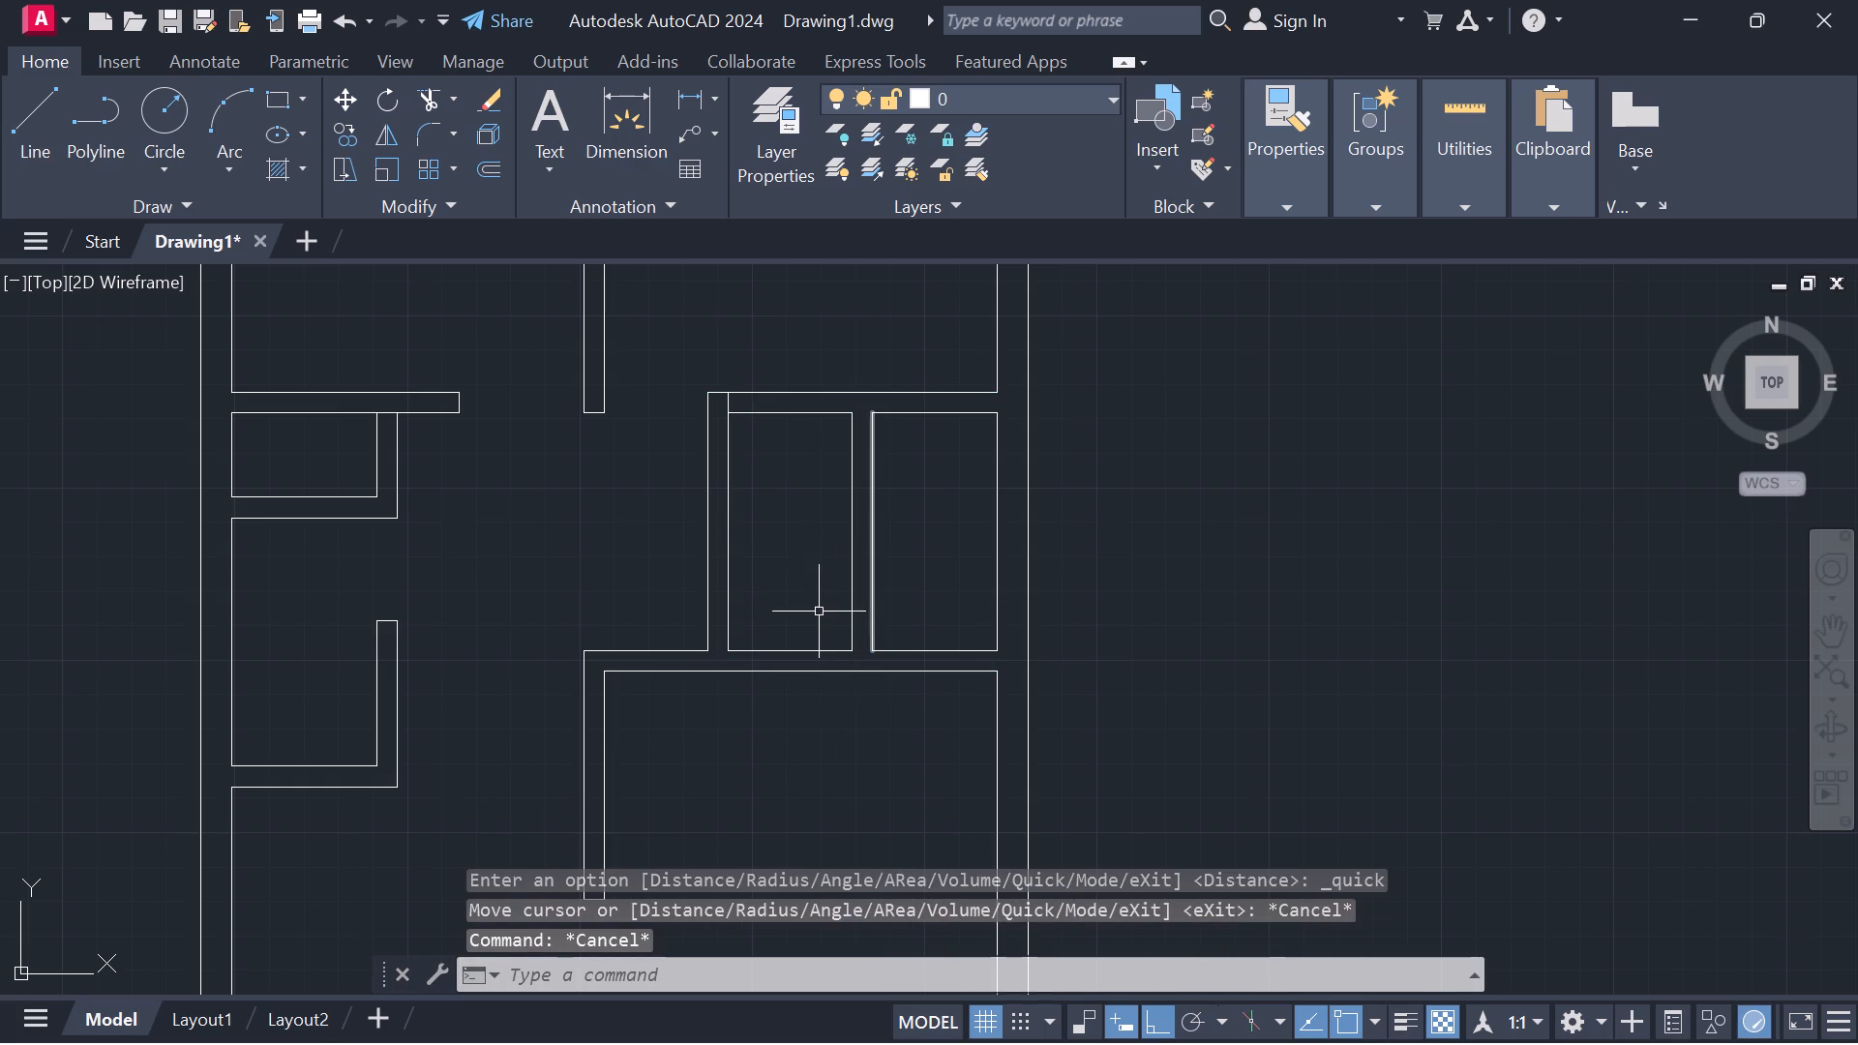
# Delete both faces of the vertical partition between the two small rooms below the upper-right room.
pyautogui.click(854, 489)
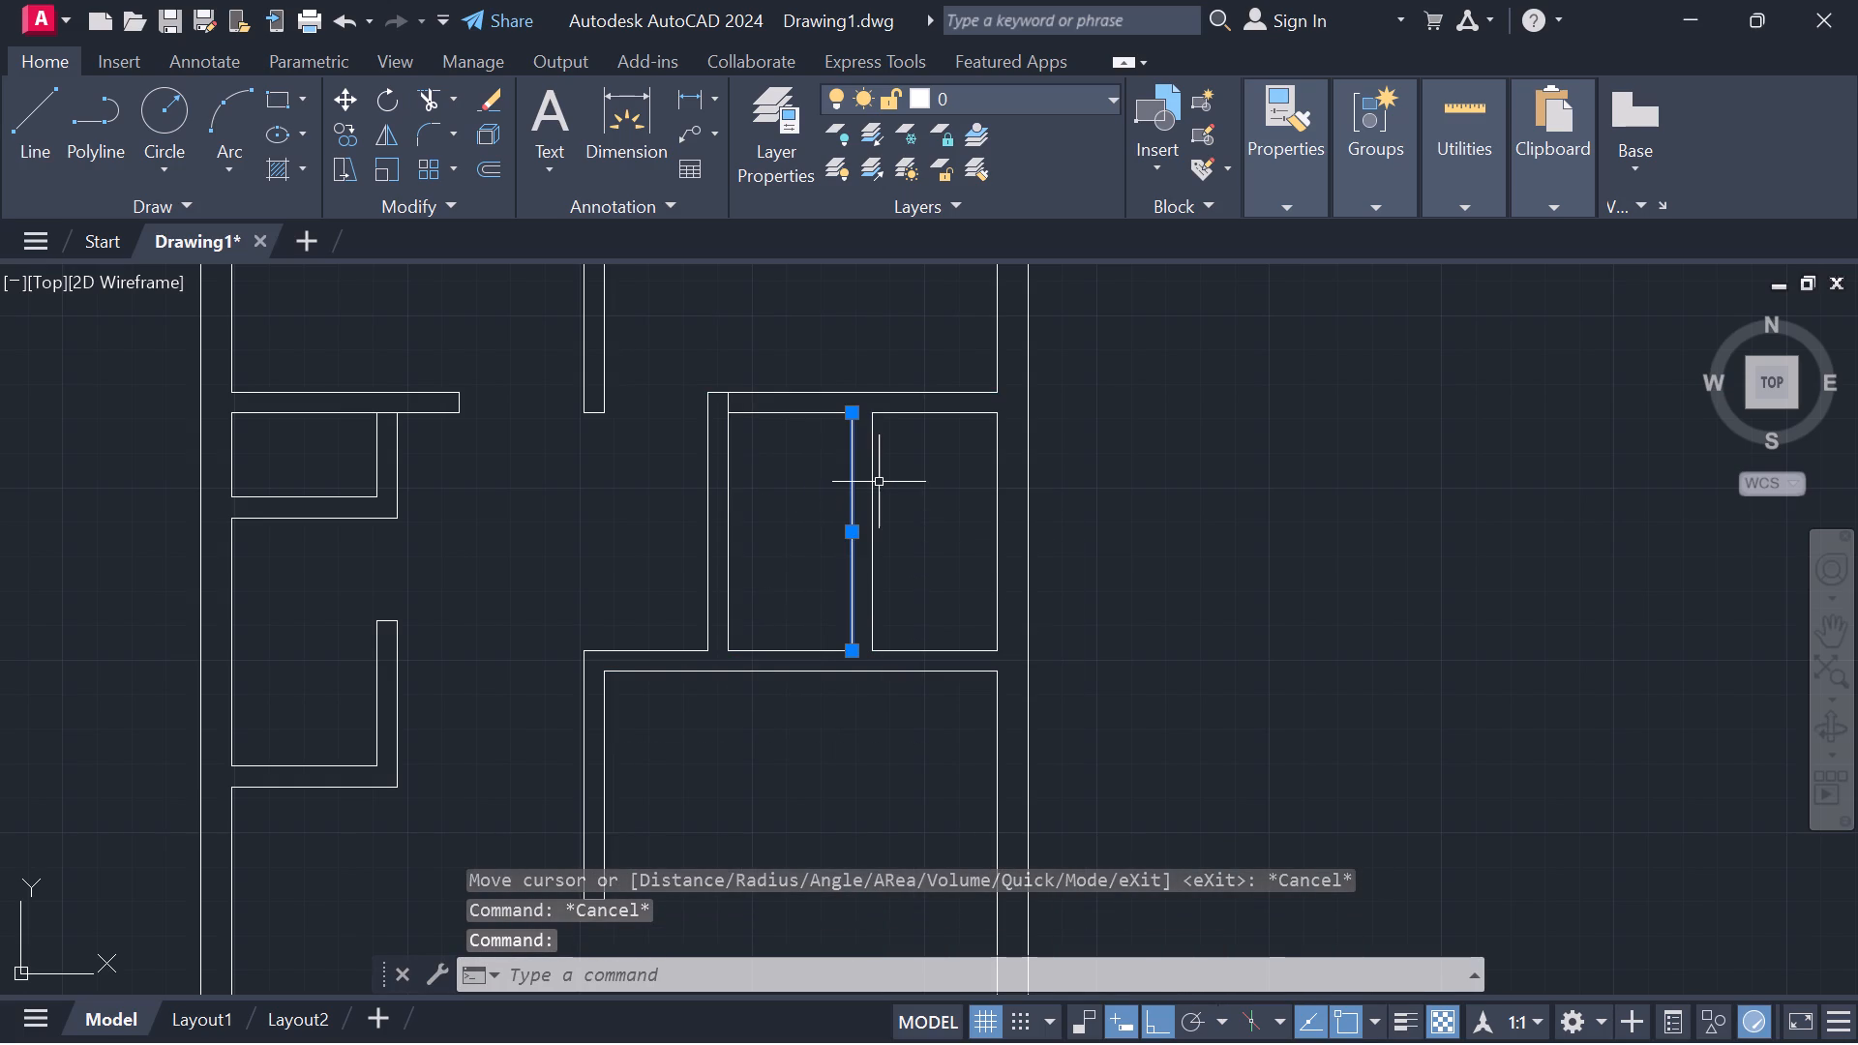
pyautogui.click(874, 484)
pyautogui.rightClick(873, 484)
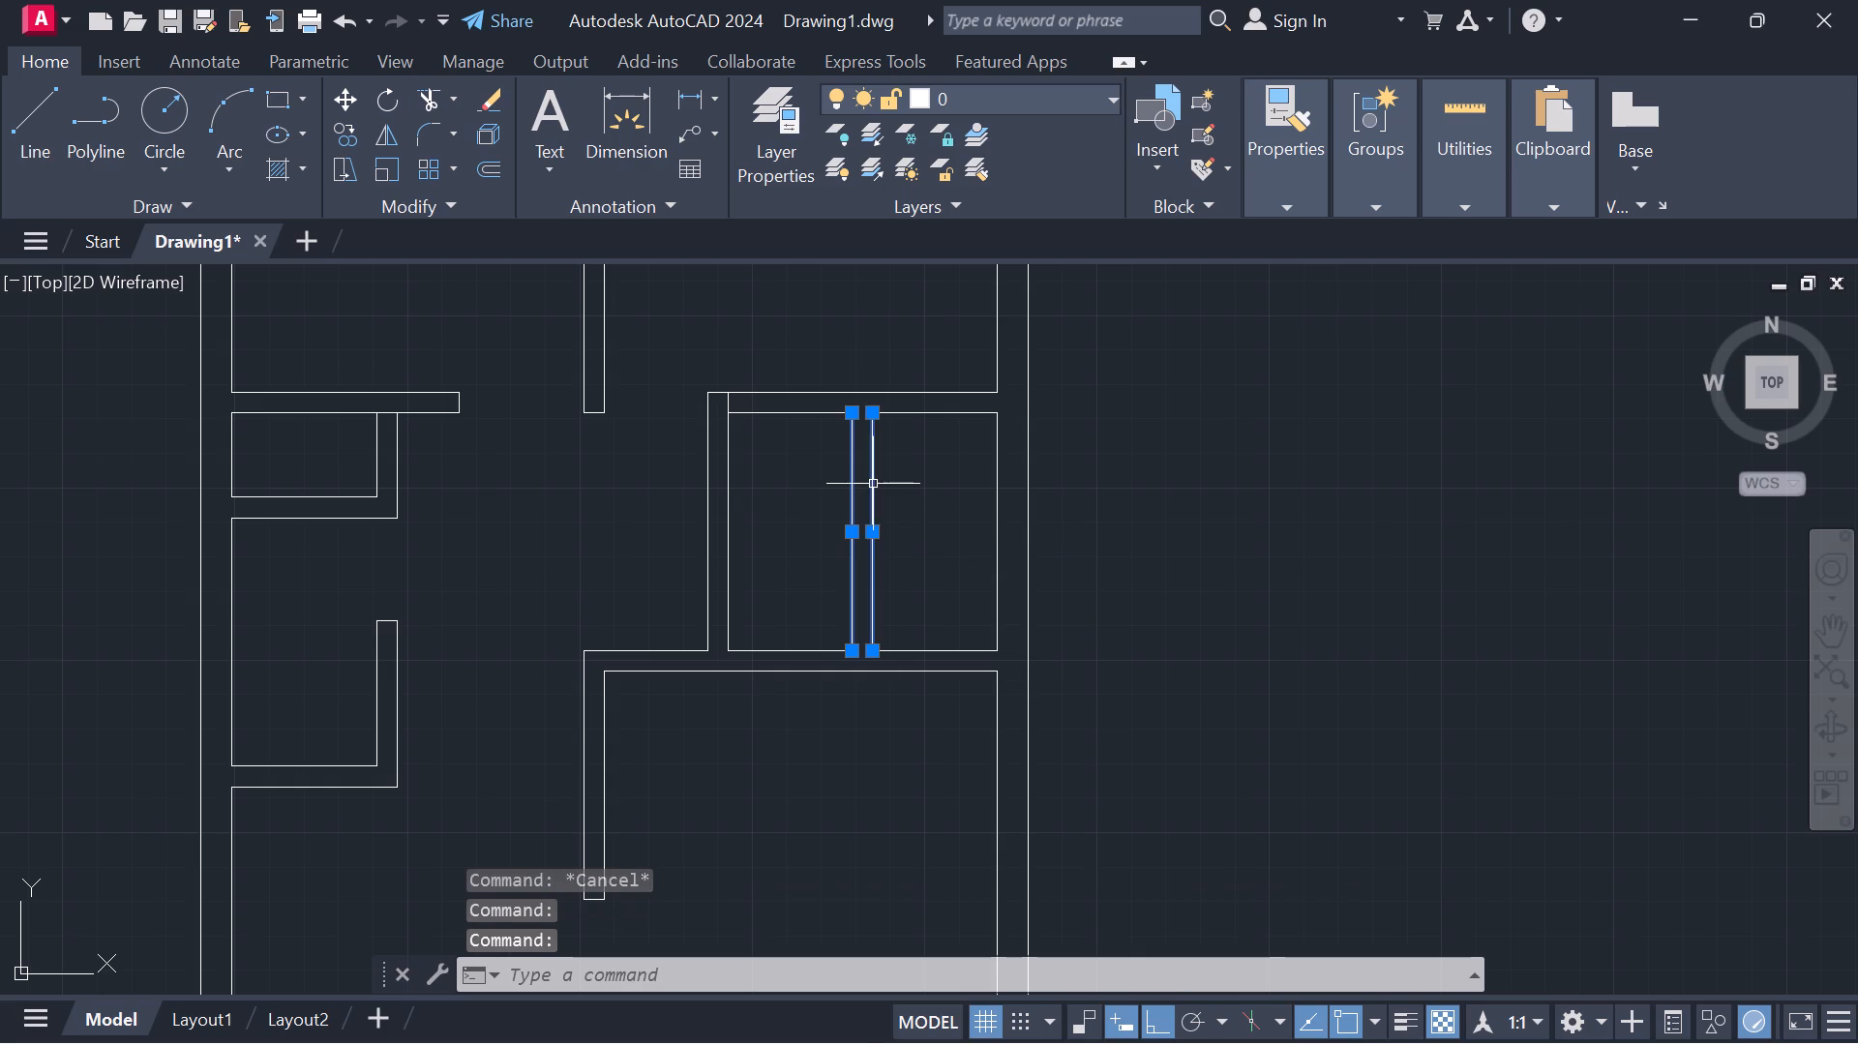
pyautogui.click(928, 559)
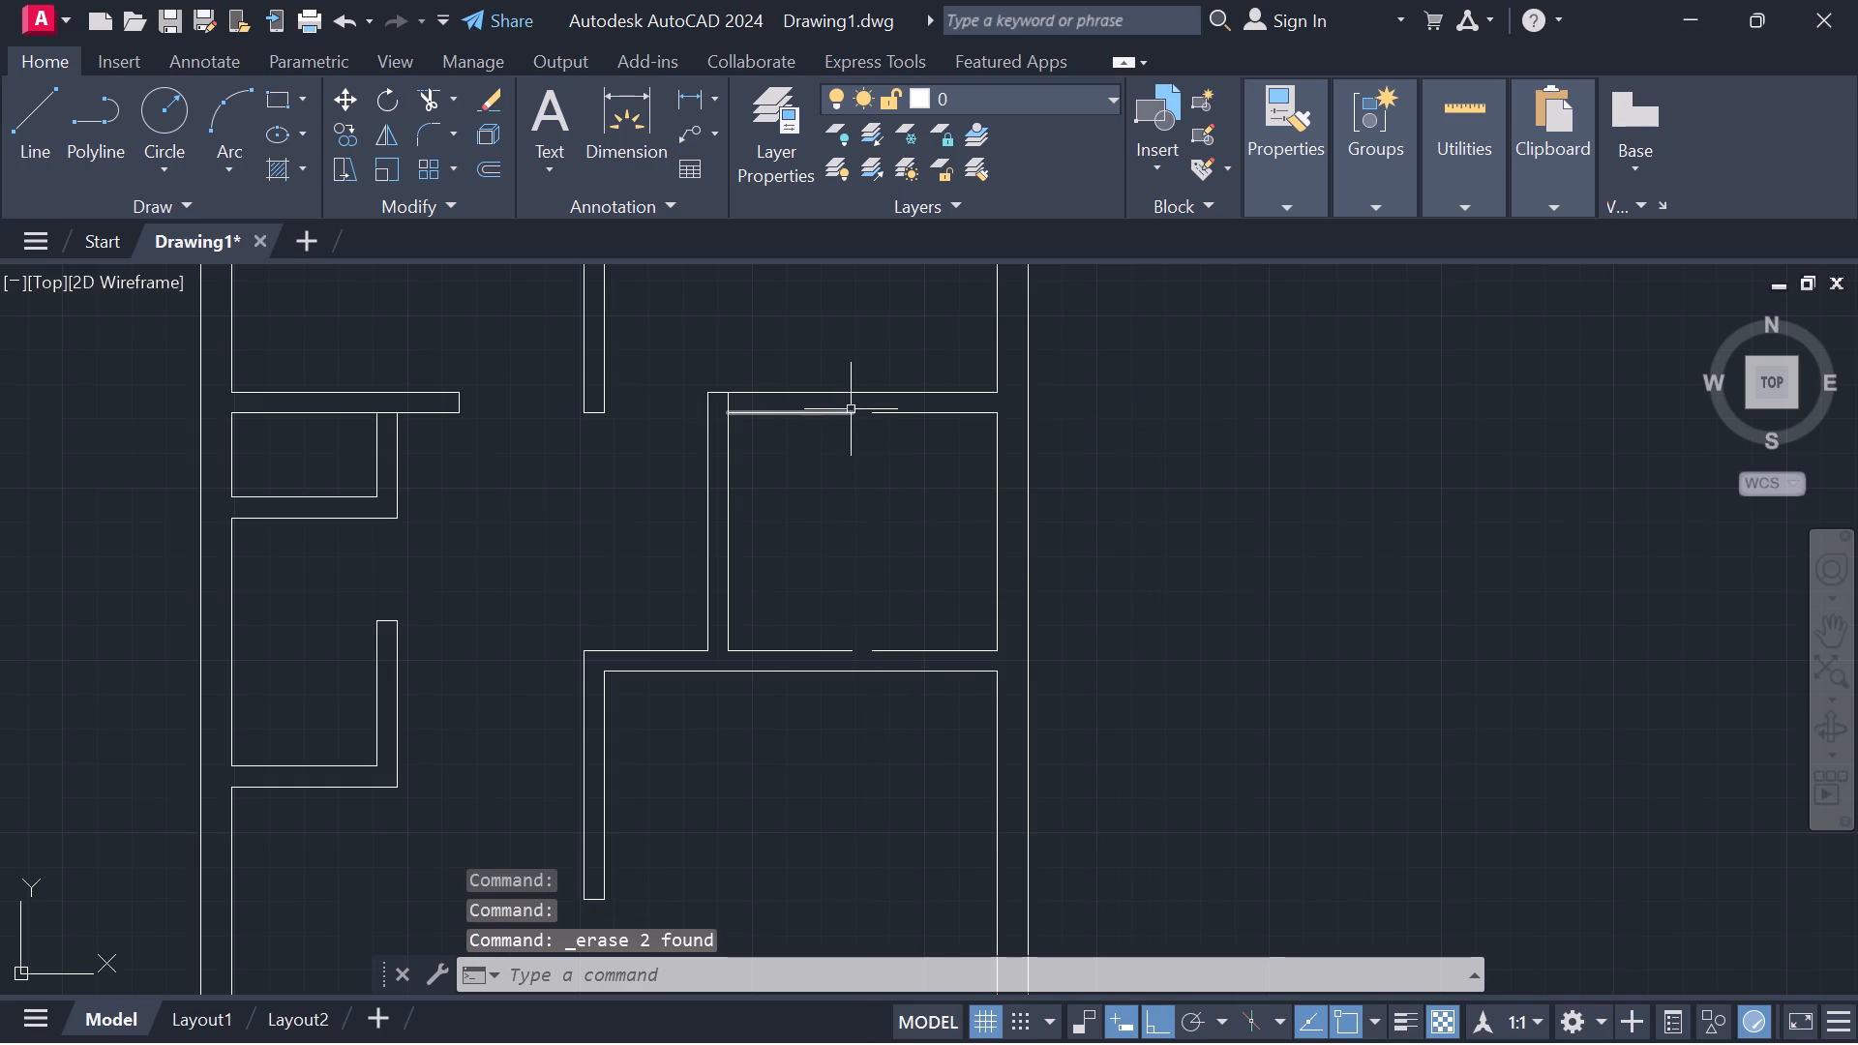
# Draw a line 4' rightward from the small room's lower-left inside corner, up to the upper wall, and back left to close its gap.
pyautogui.write('L')
pyautogui.press('space')
pyautogui.click(726, 643)
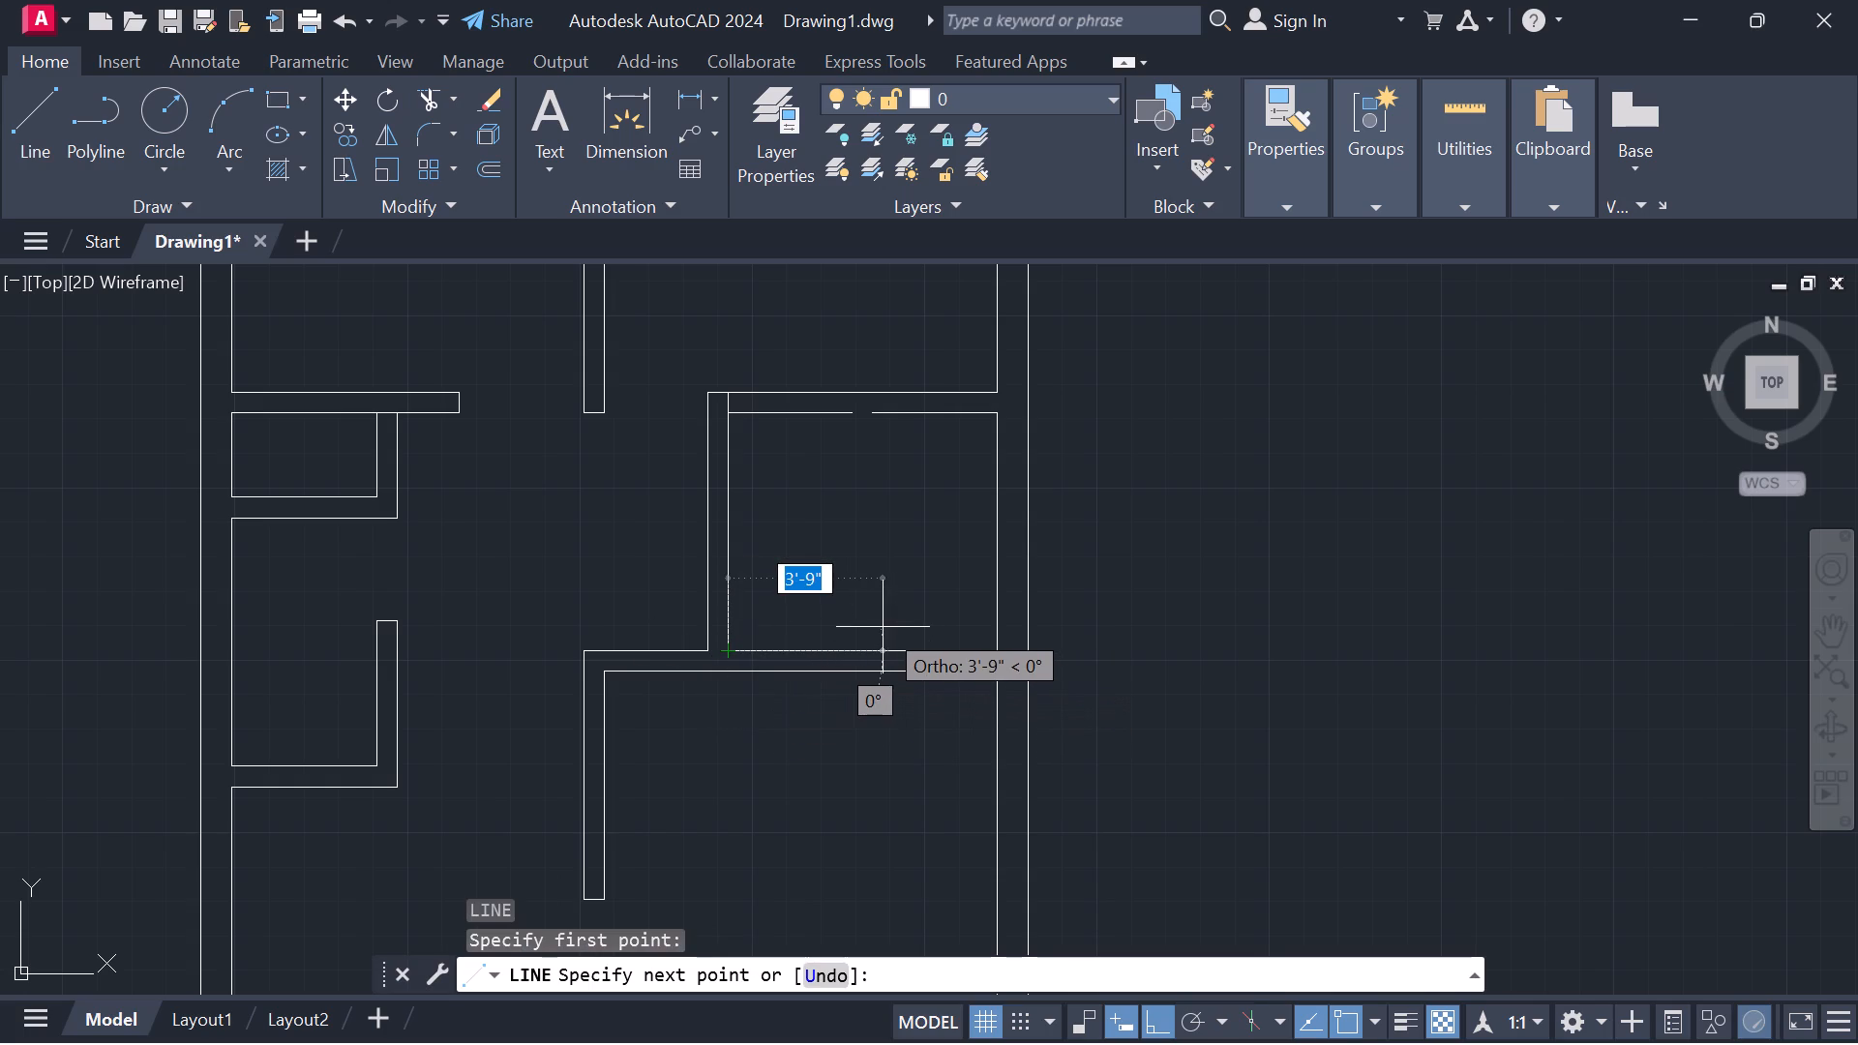
pyautogui.press('4')
pyautogui.press("'")
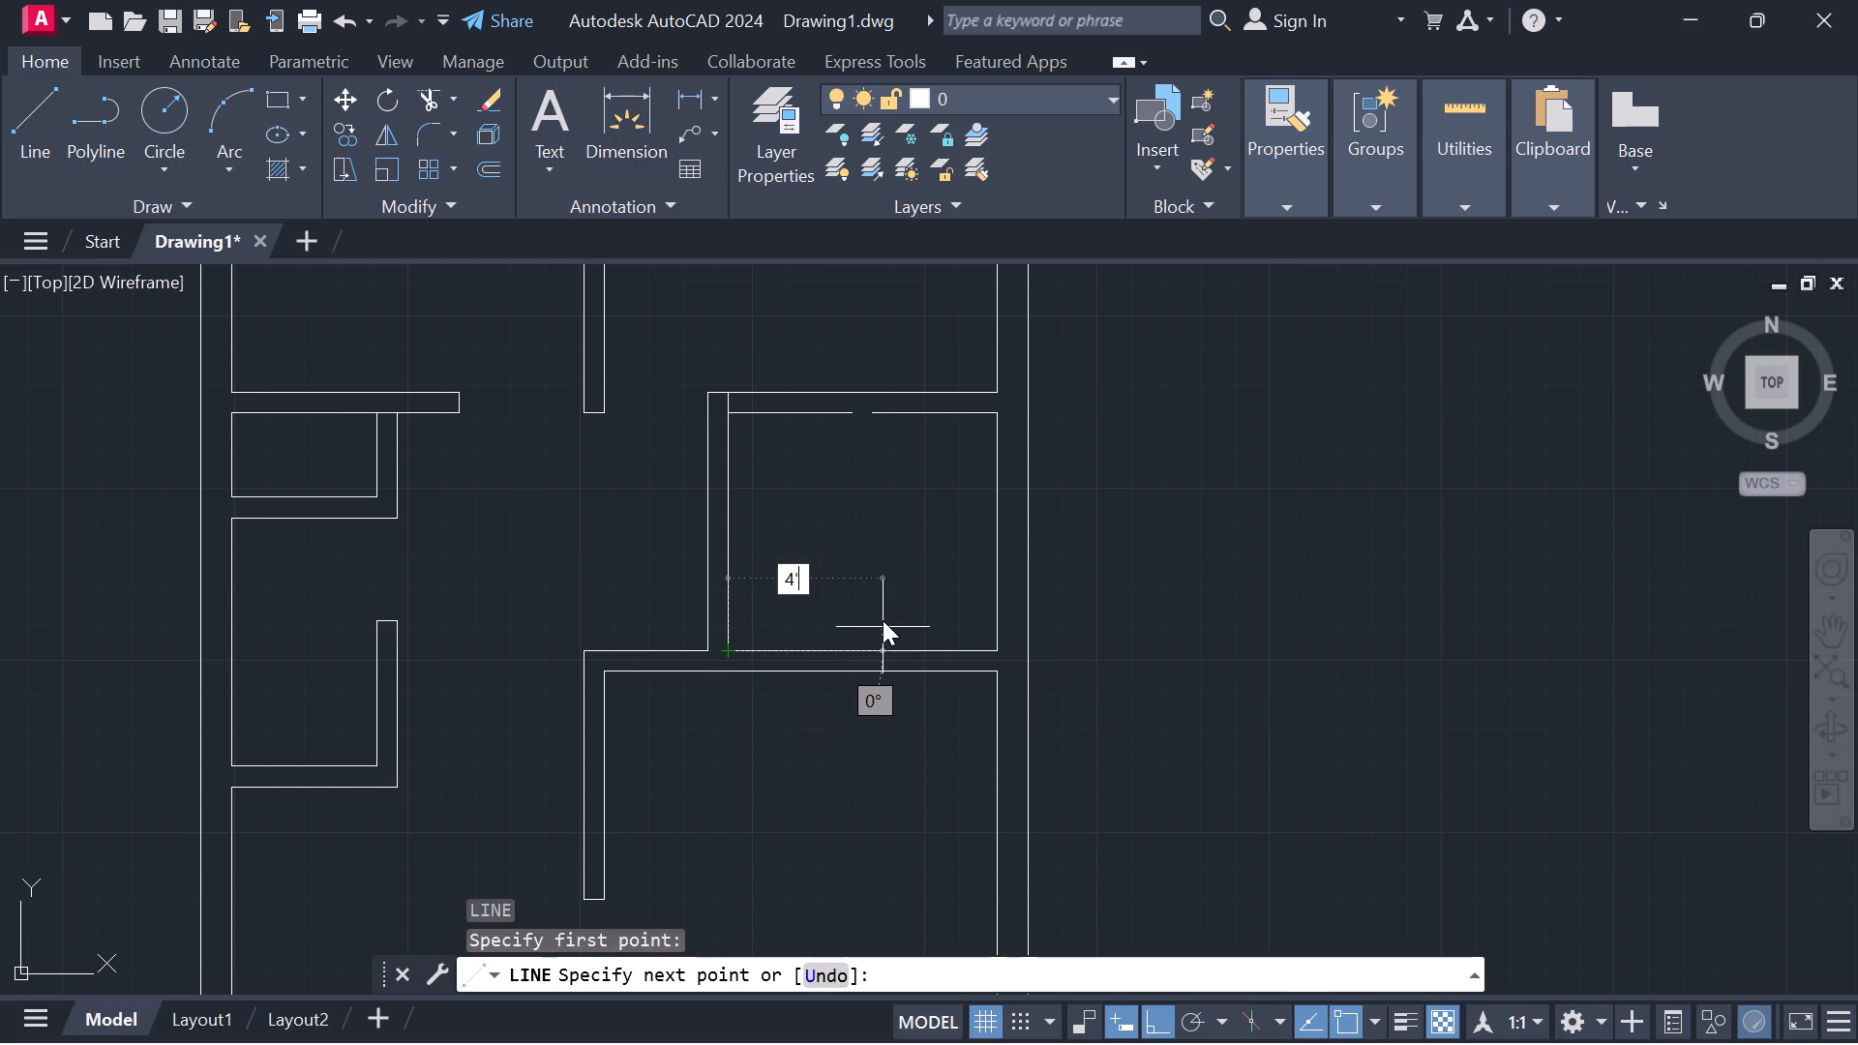
pyautogui.press('Return')
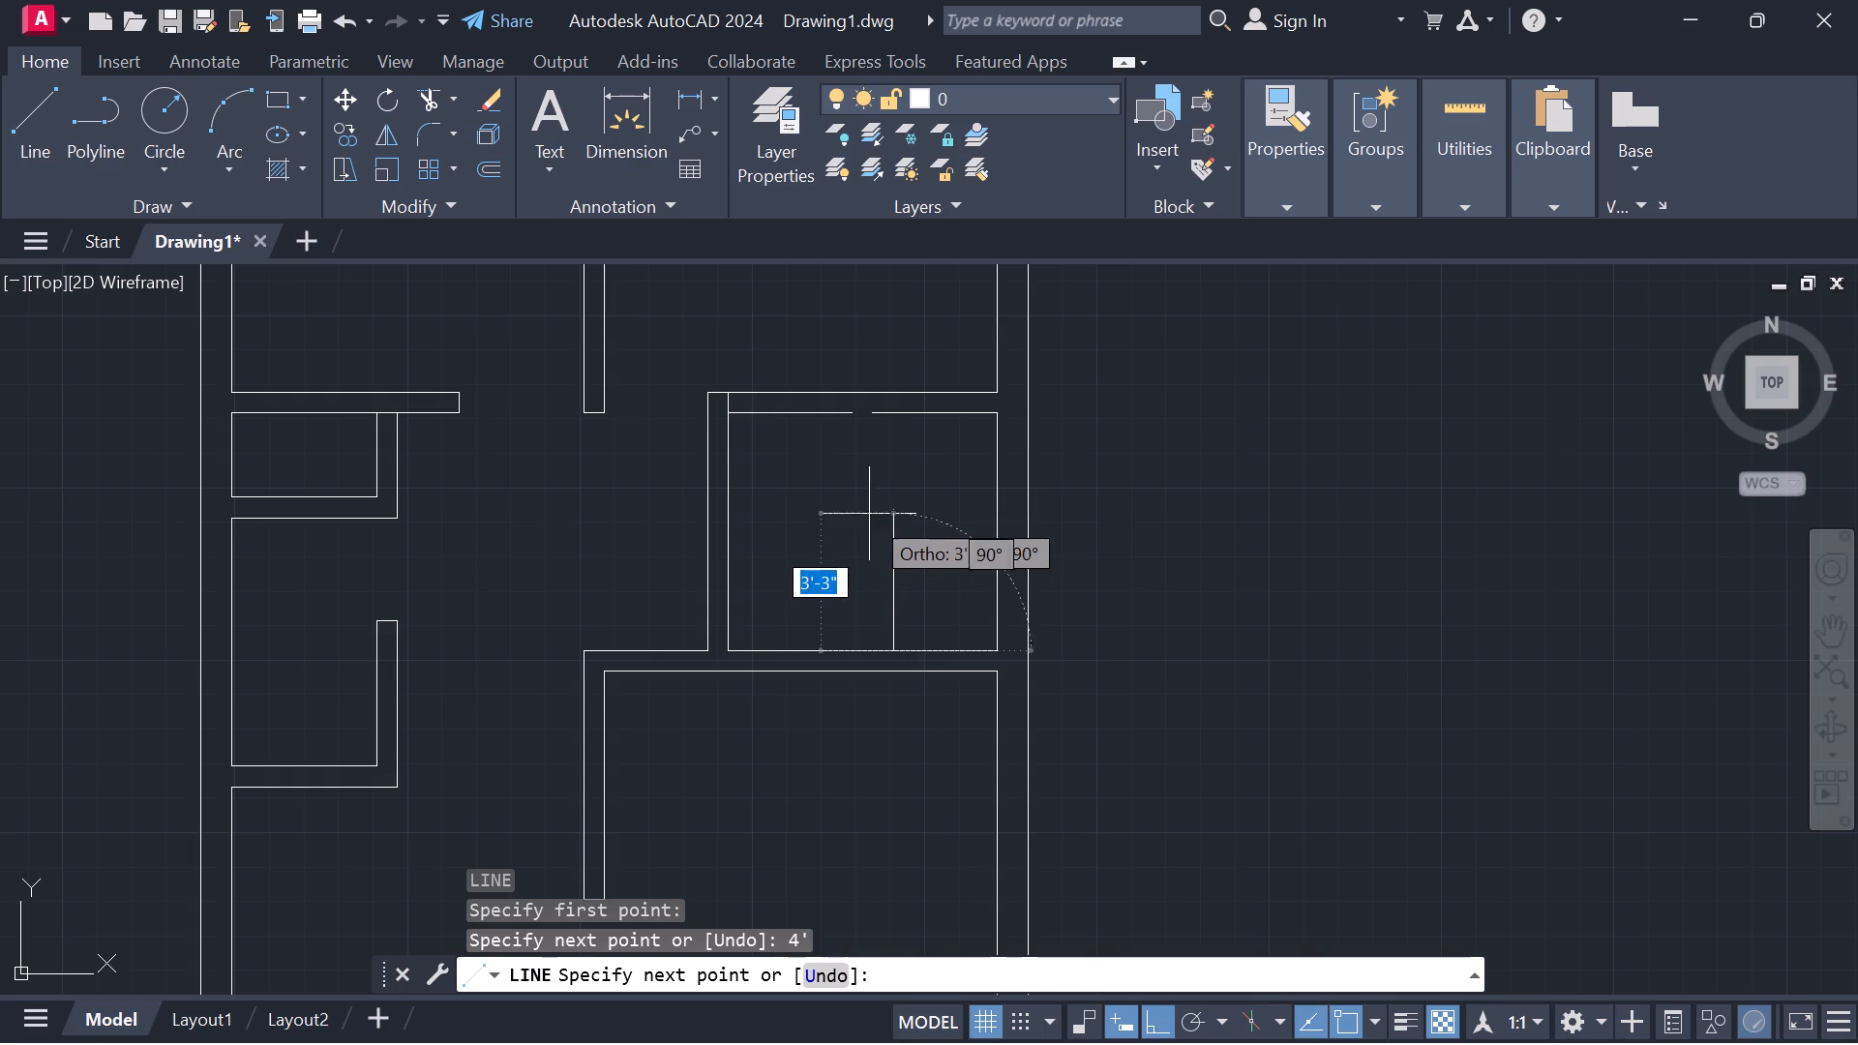
pyautogui.click(902, 421)
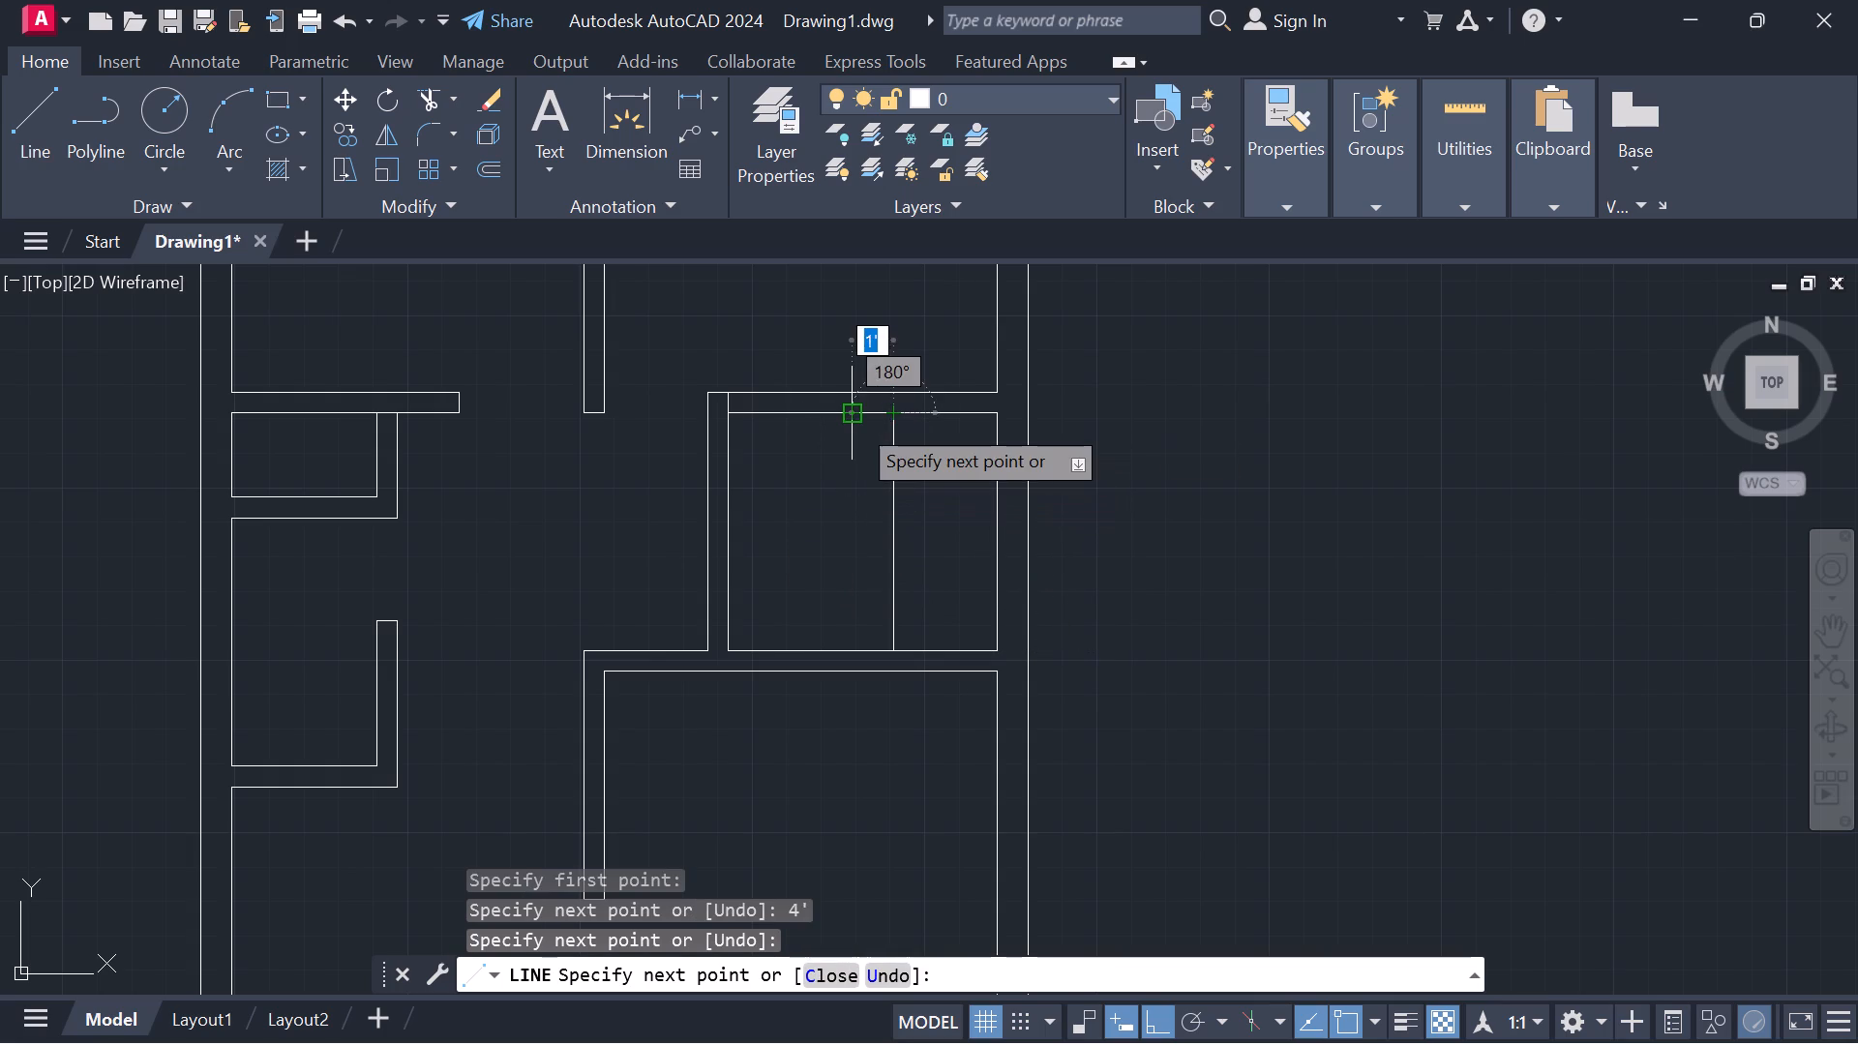
pyautogui.click(855, 422)
pyautogui.press('Escape')
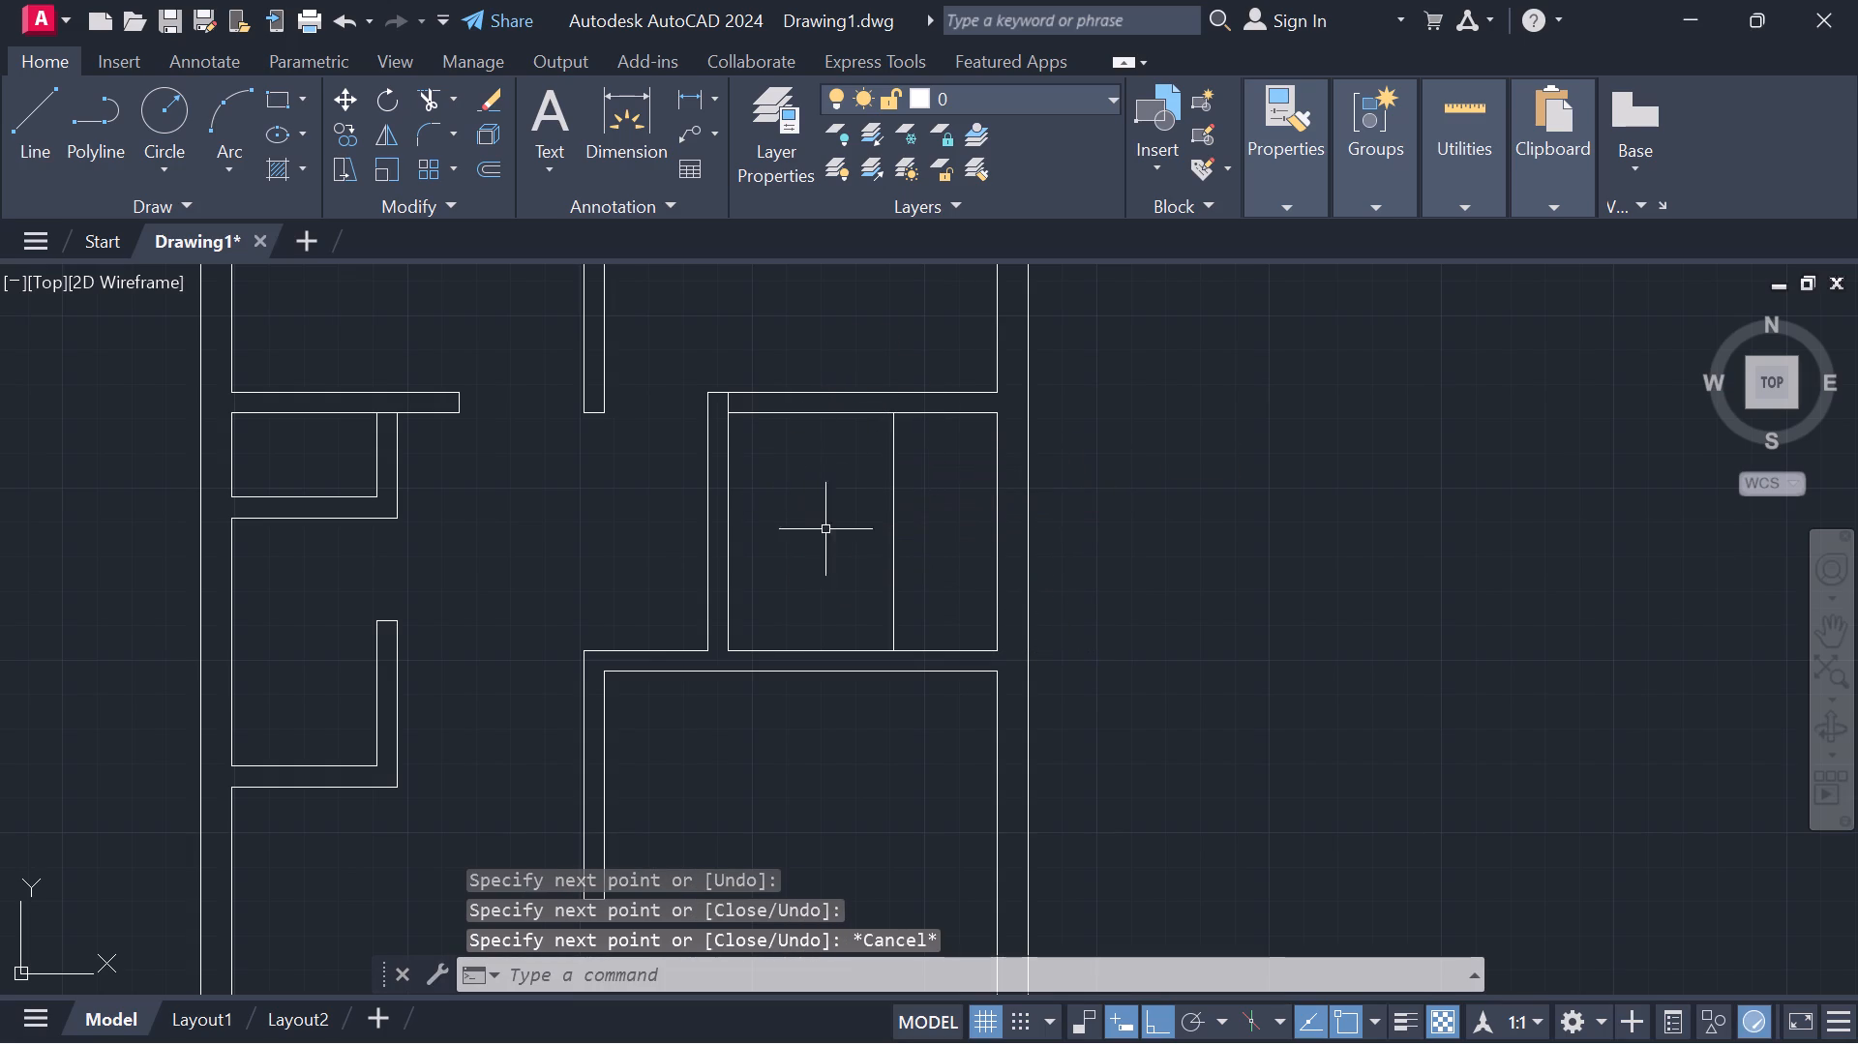
# Offset the new vertical partition line 6" to the left to form the partition's second face.
pyautogui.click(892, 504)
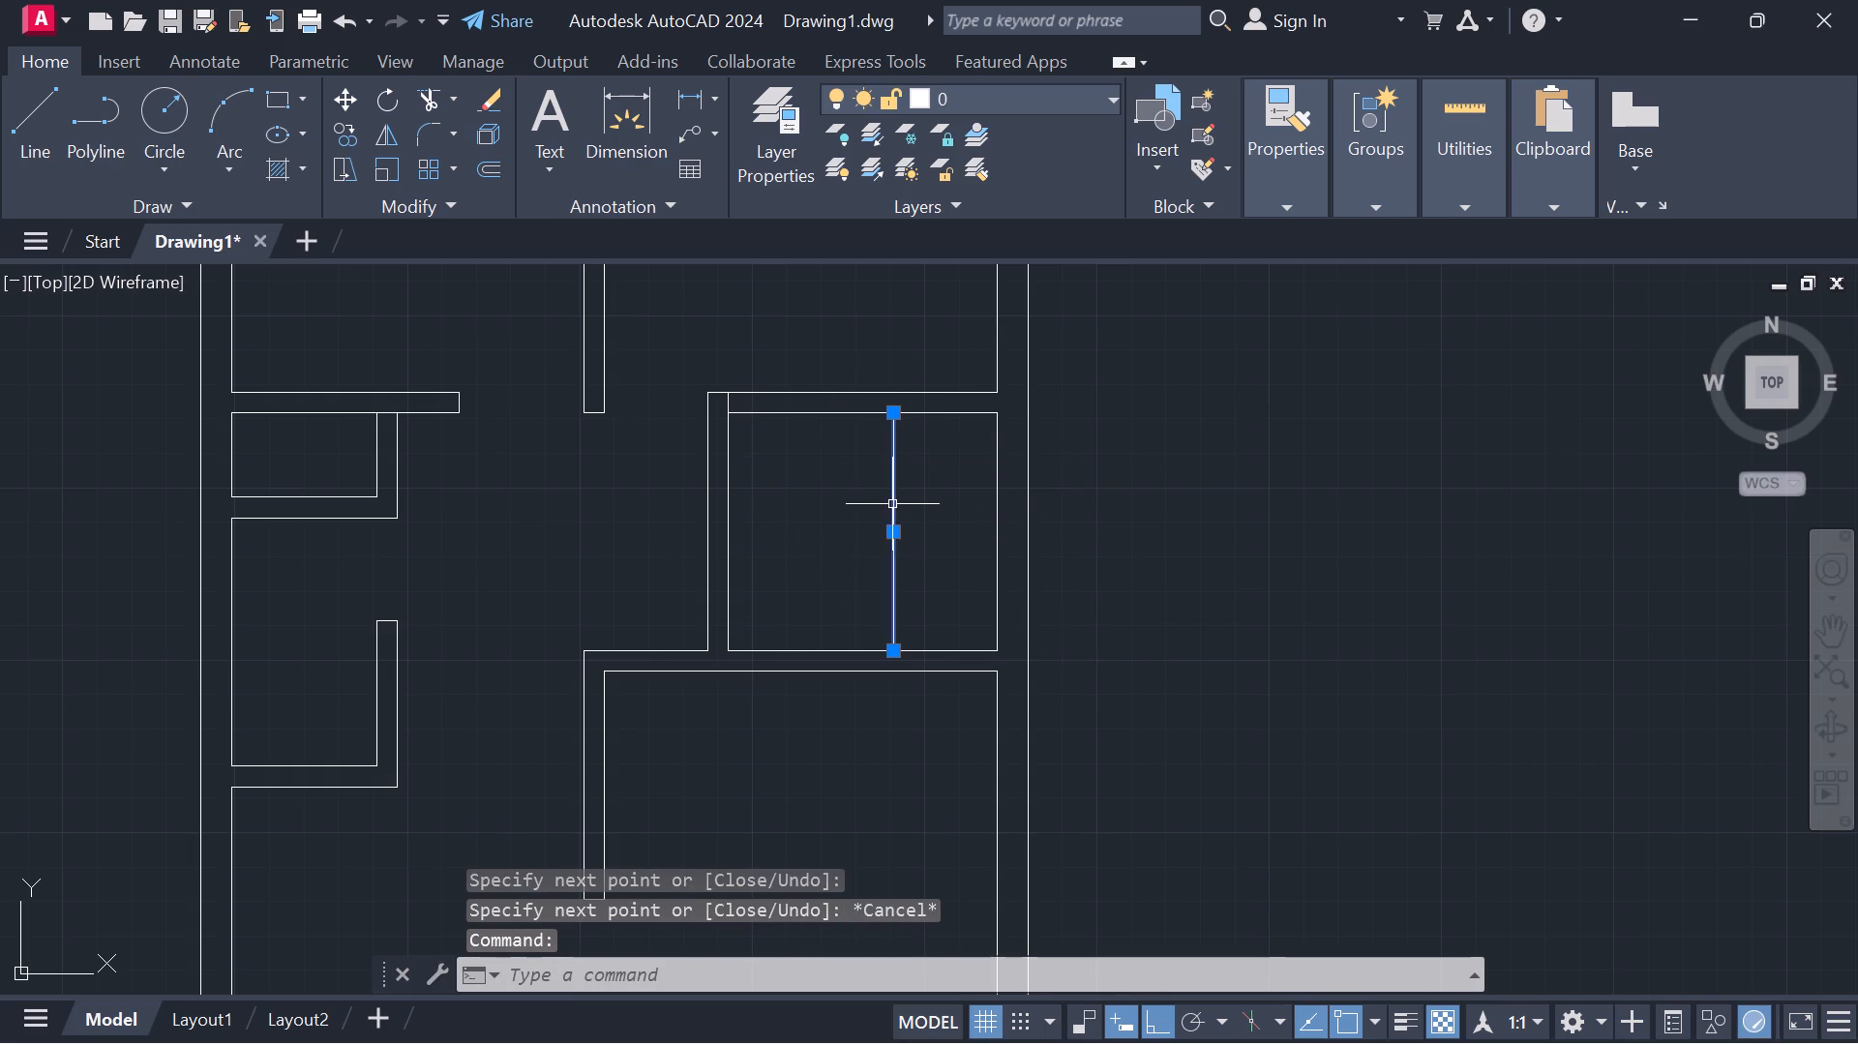
pyautogui.click(474, 163)
pyautogui.click(895, 575)
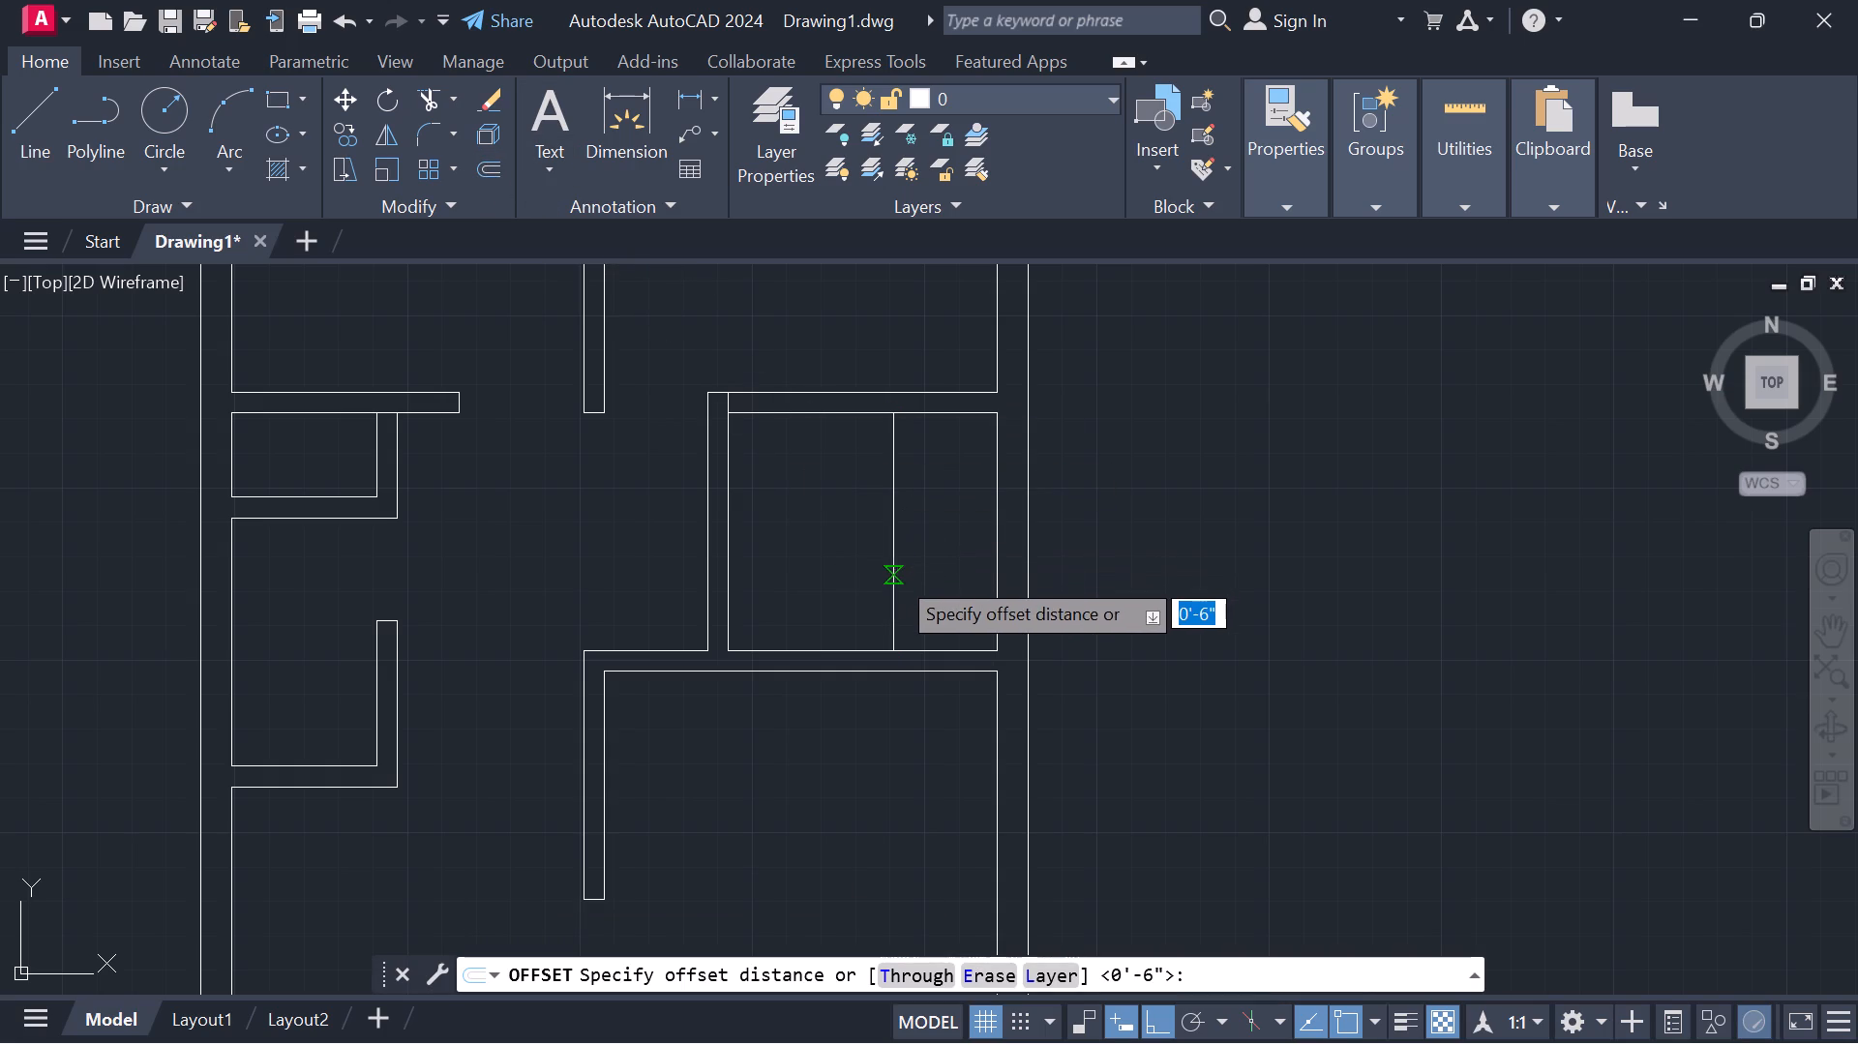
pyautogui.click(900, 510)
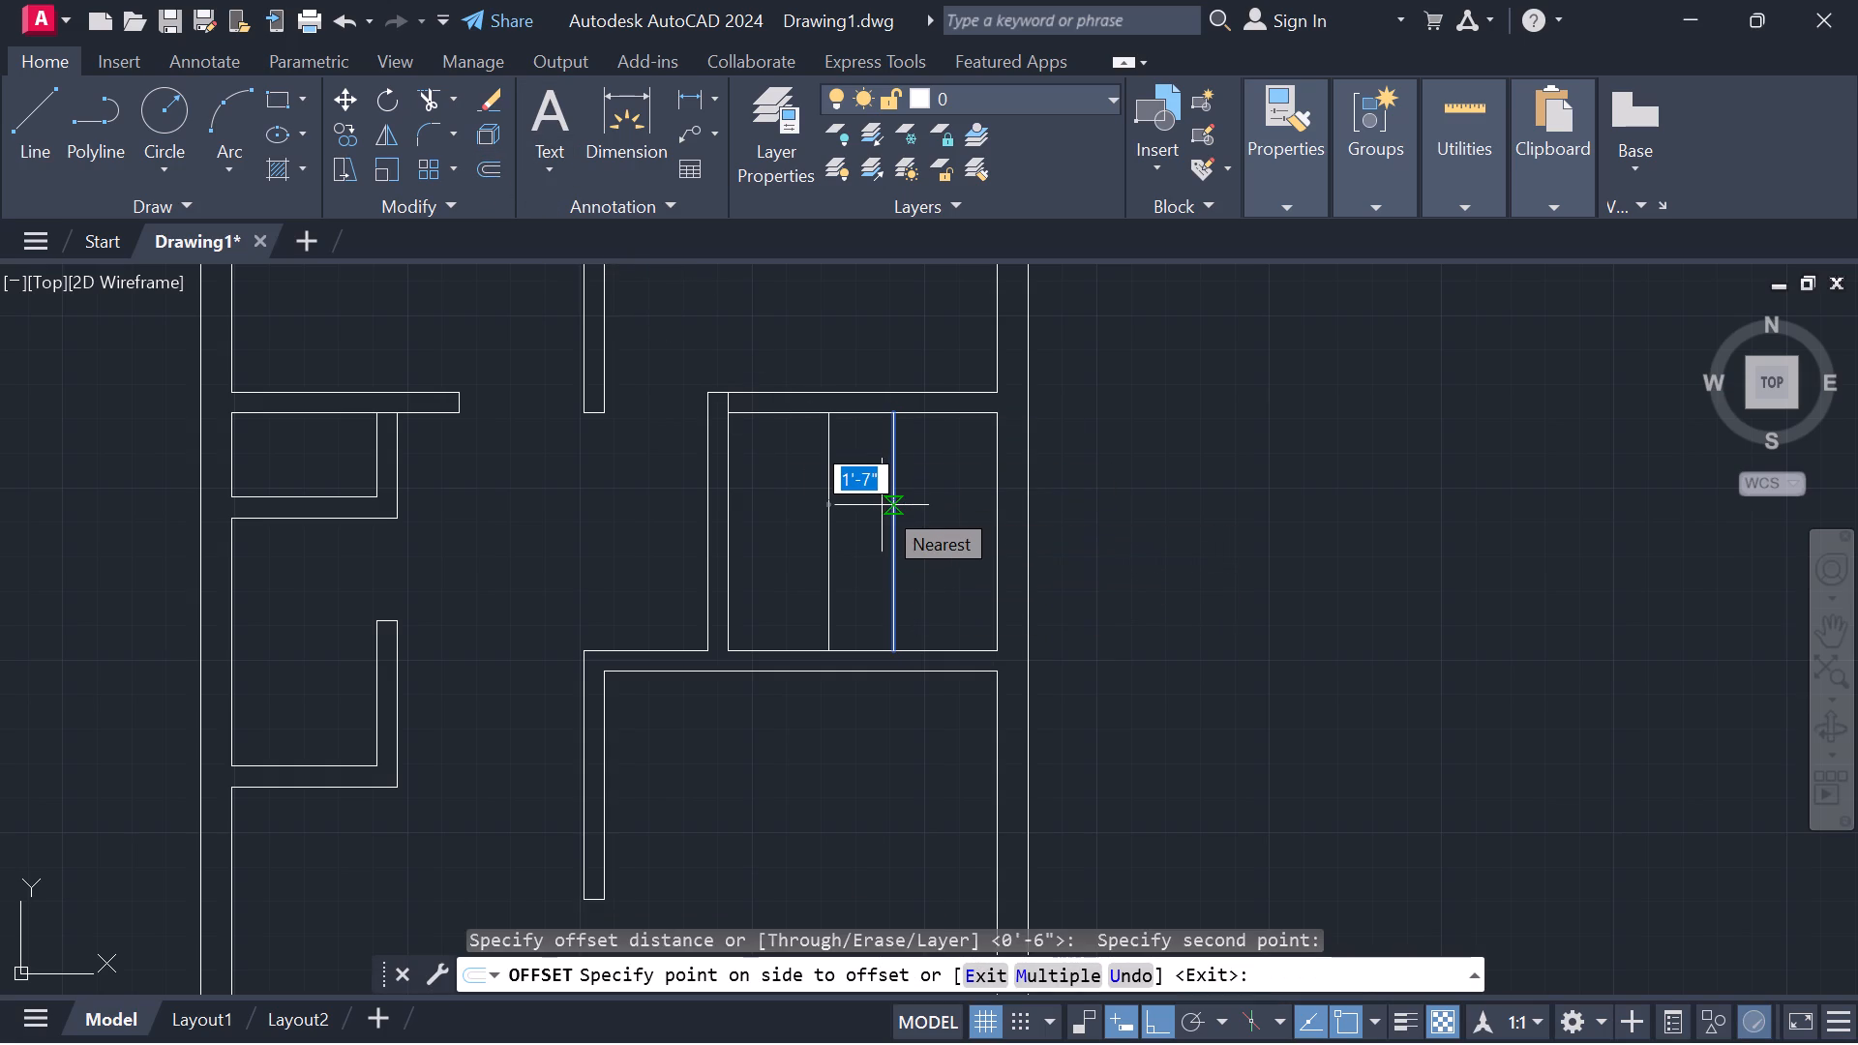
pyautogui.press('6')
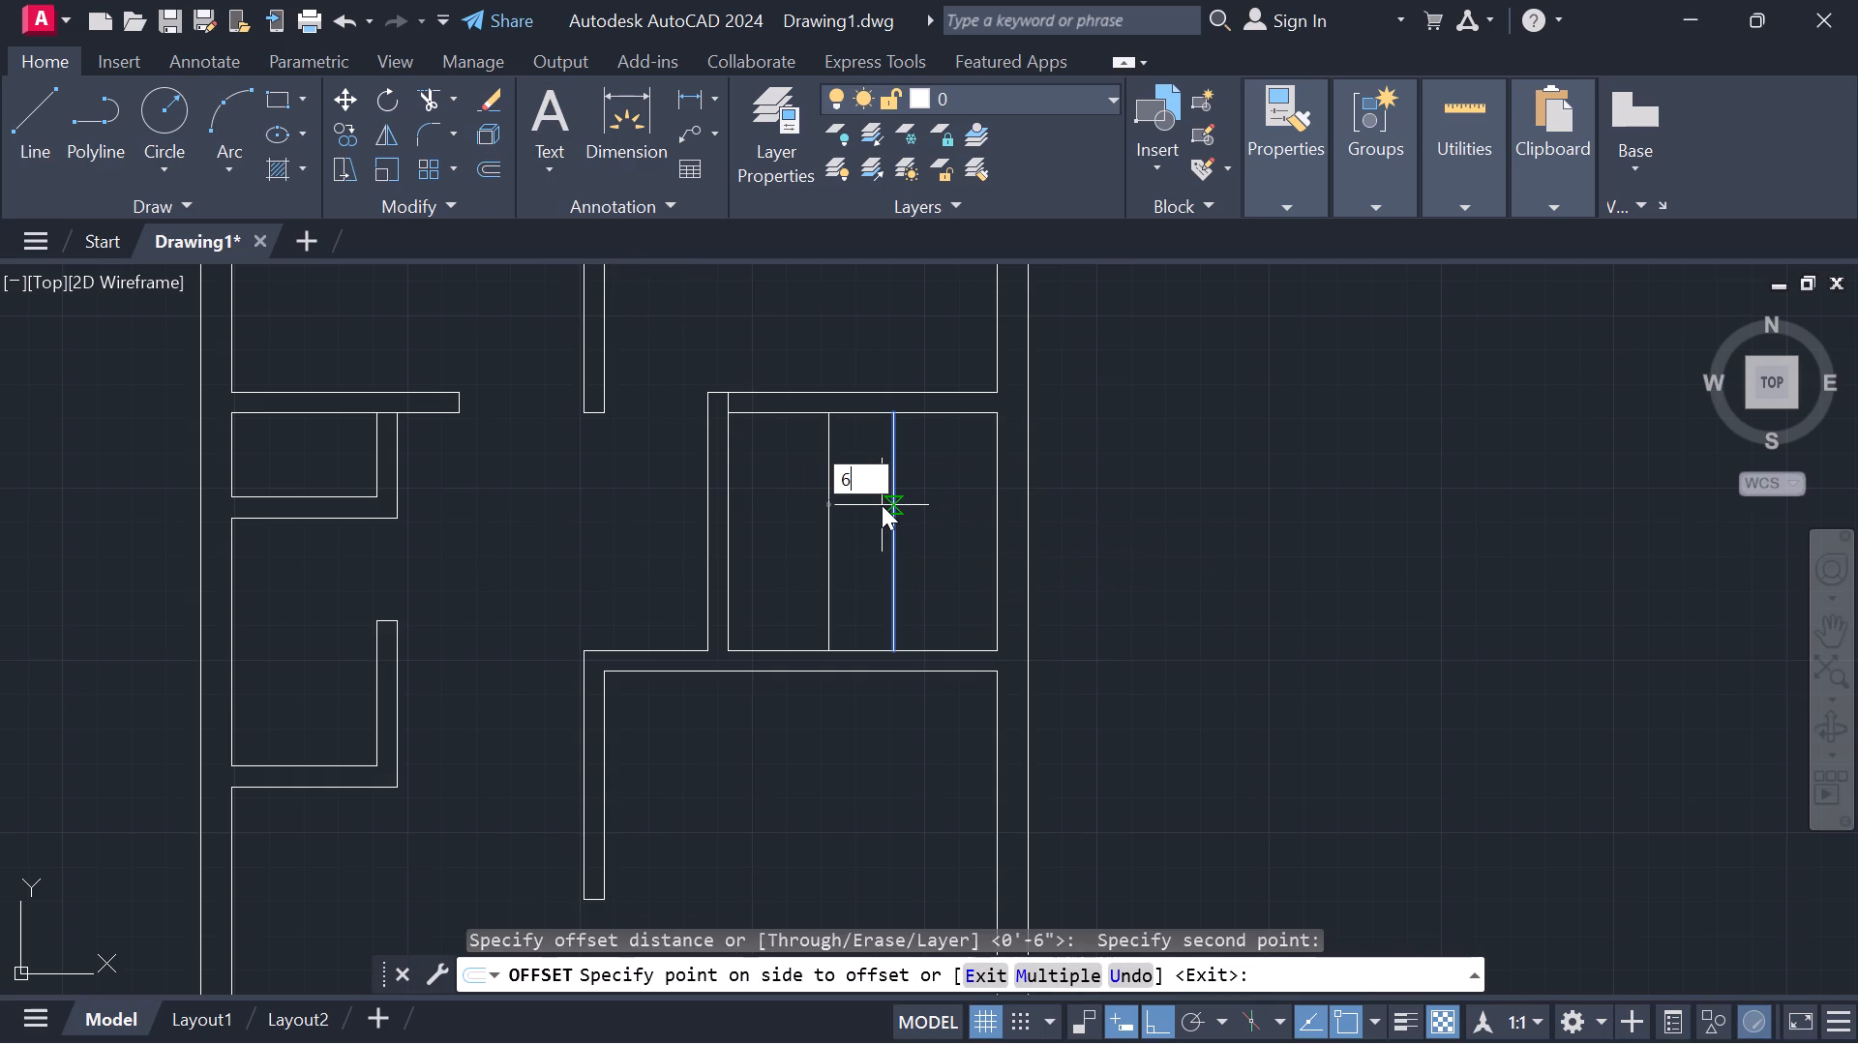
pyautogui.hotkey('shift', '"')
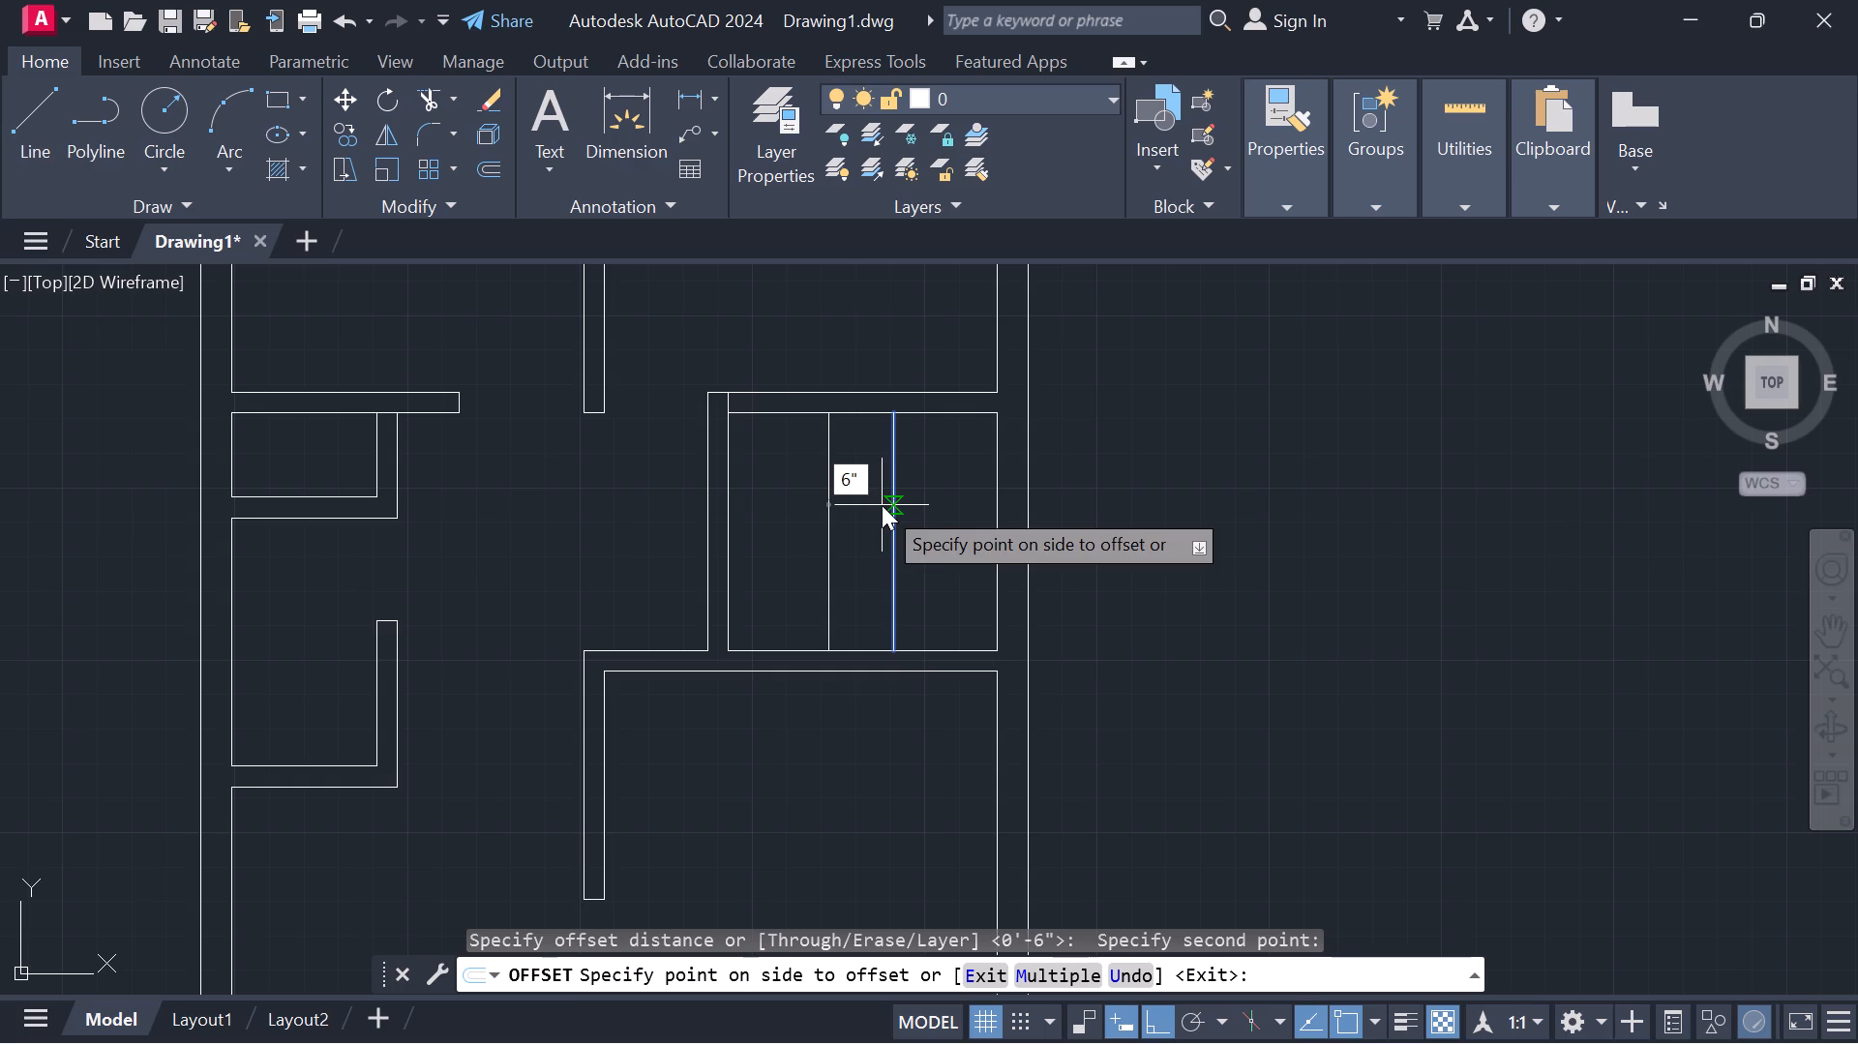
pyautogui.press('Return')
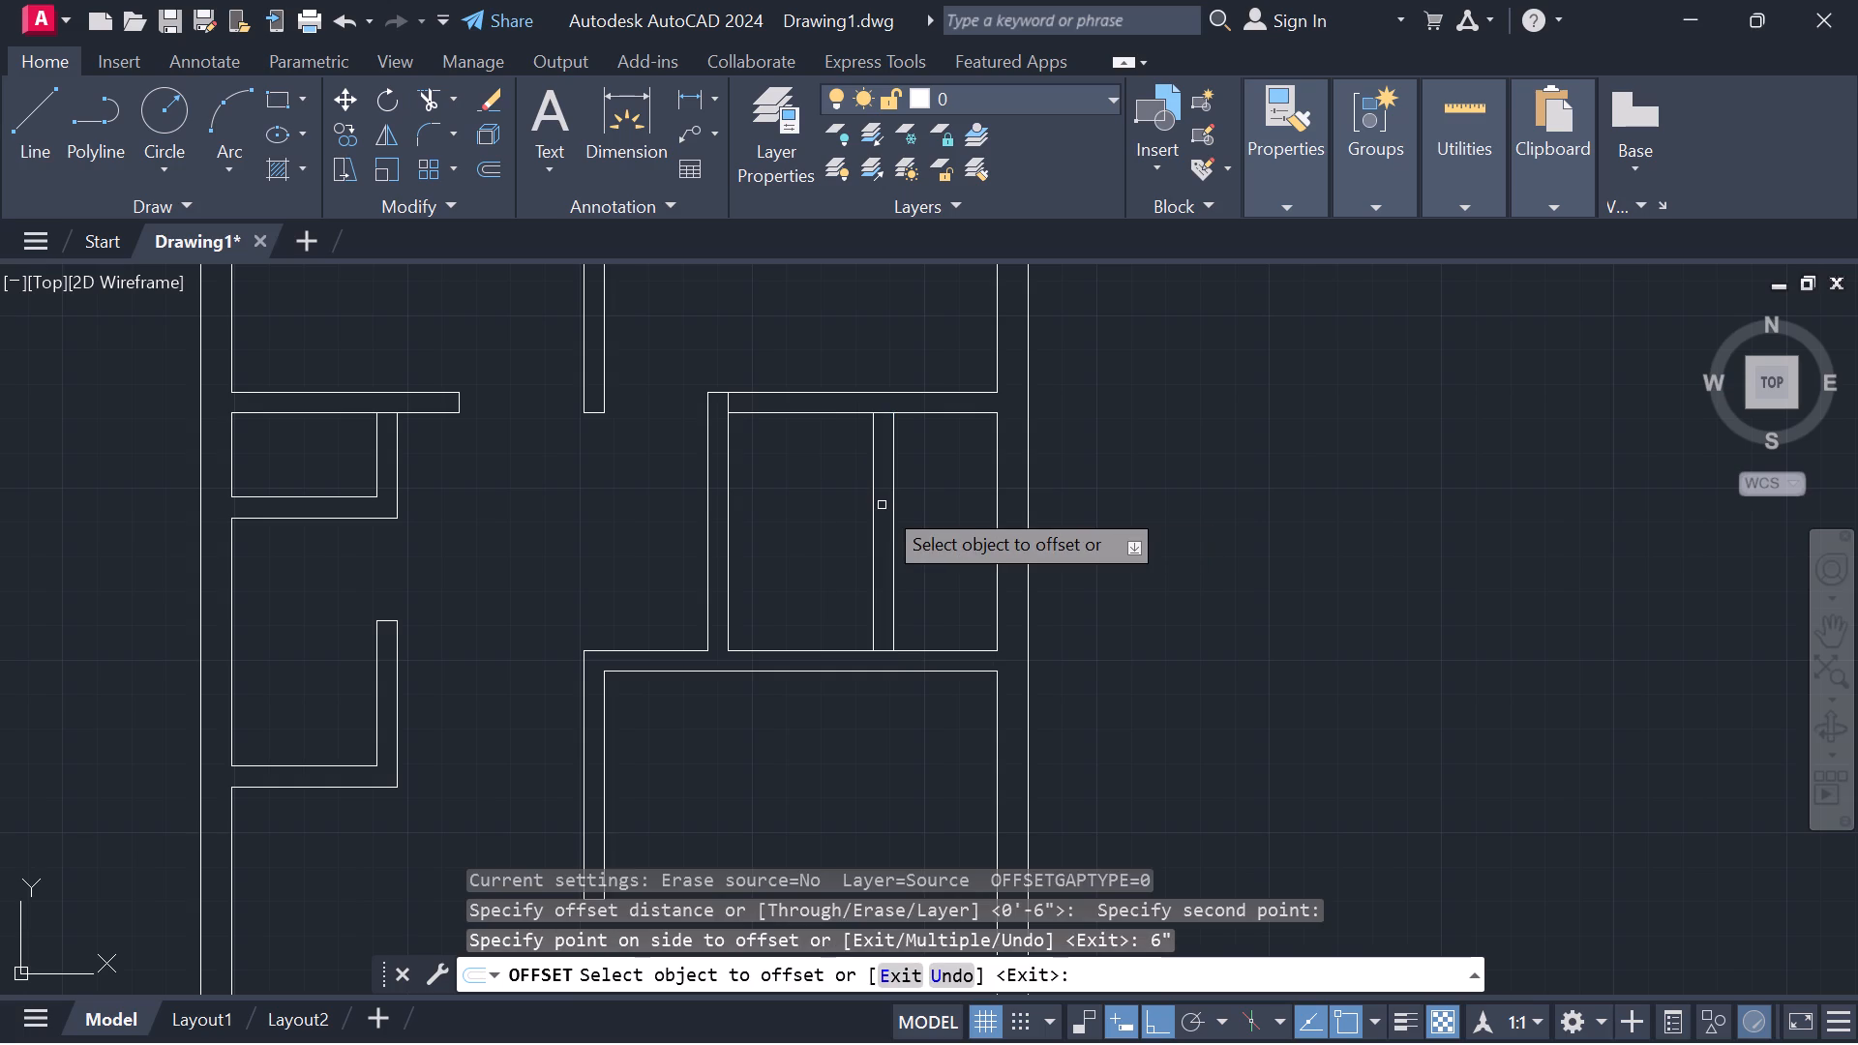
pyautogui.press('Escape')
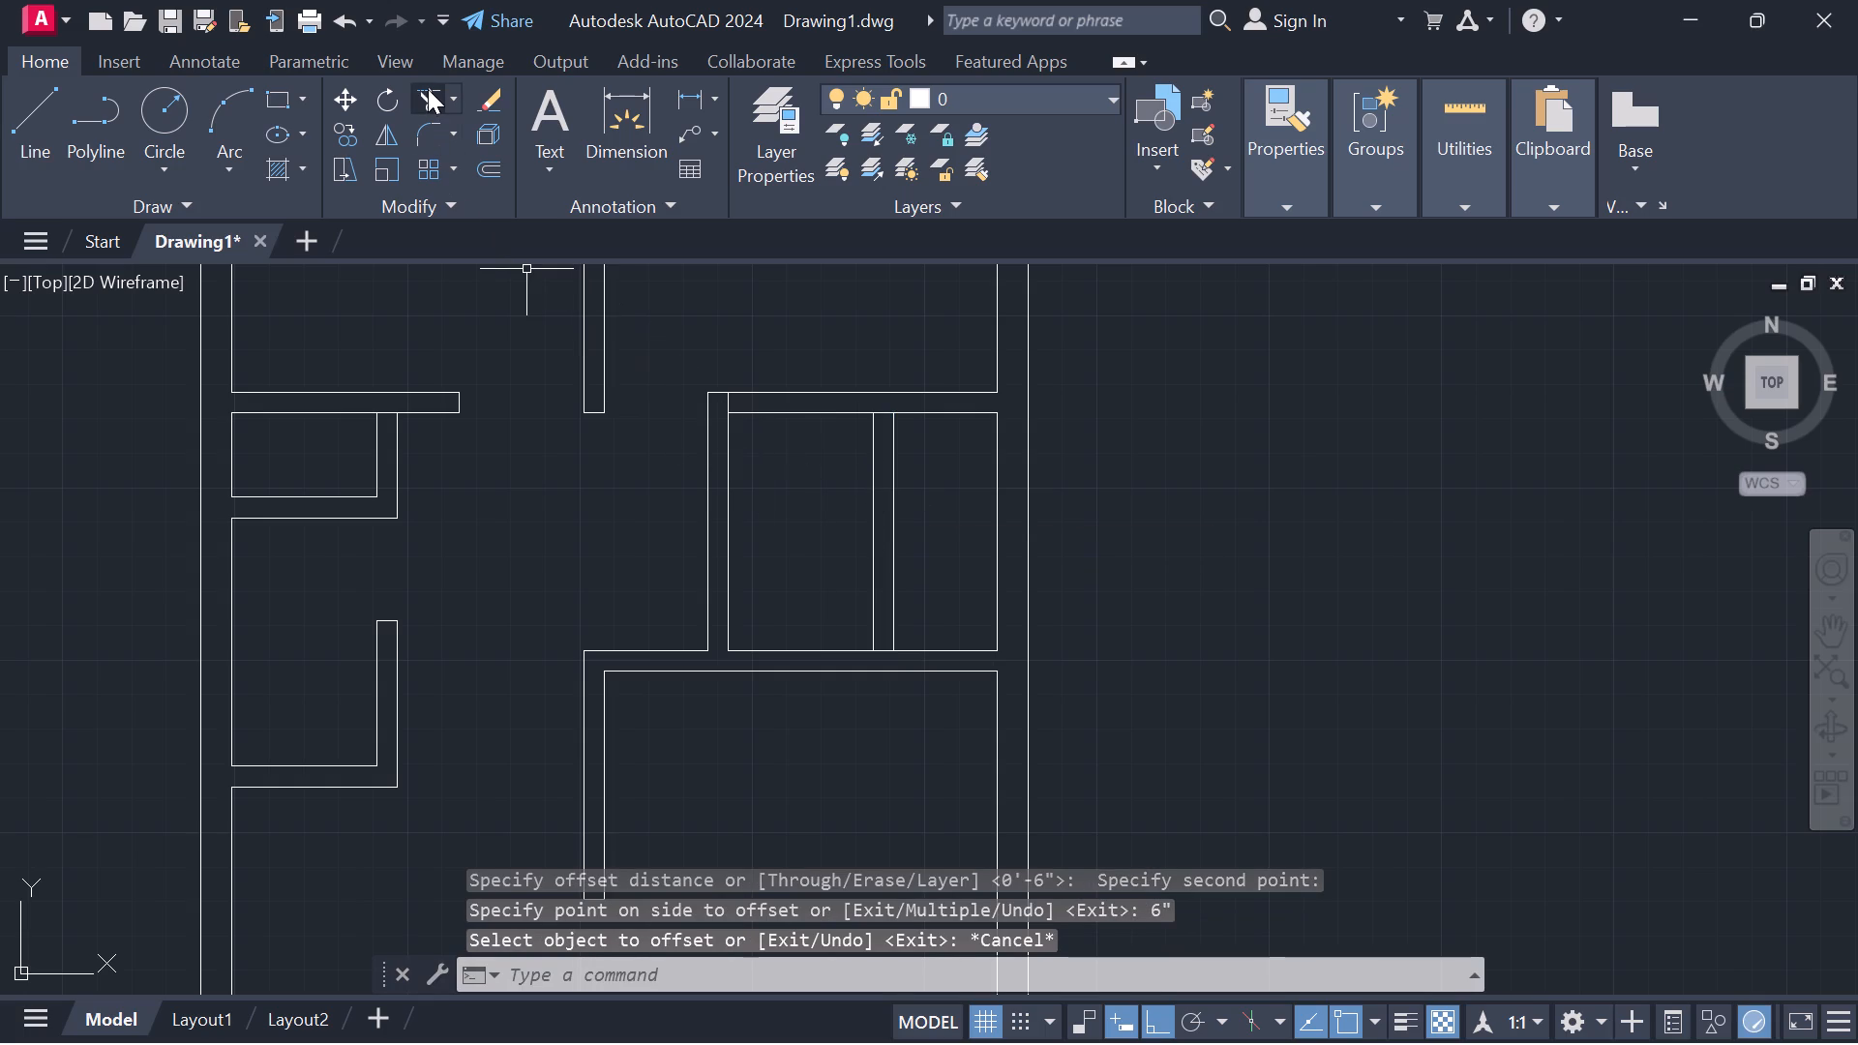
# Trim the upper wall's lower face between the two faces of the new 6" partition.
pyautogui.click(428, 89)
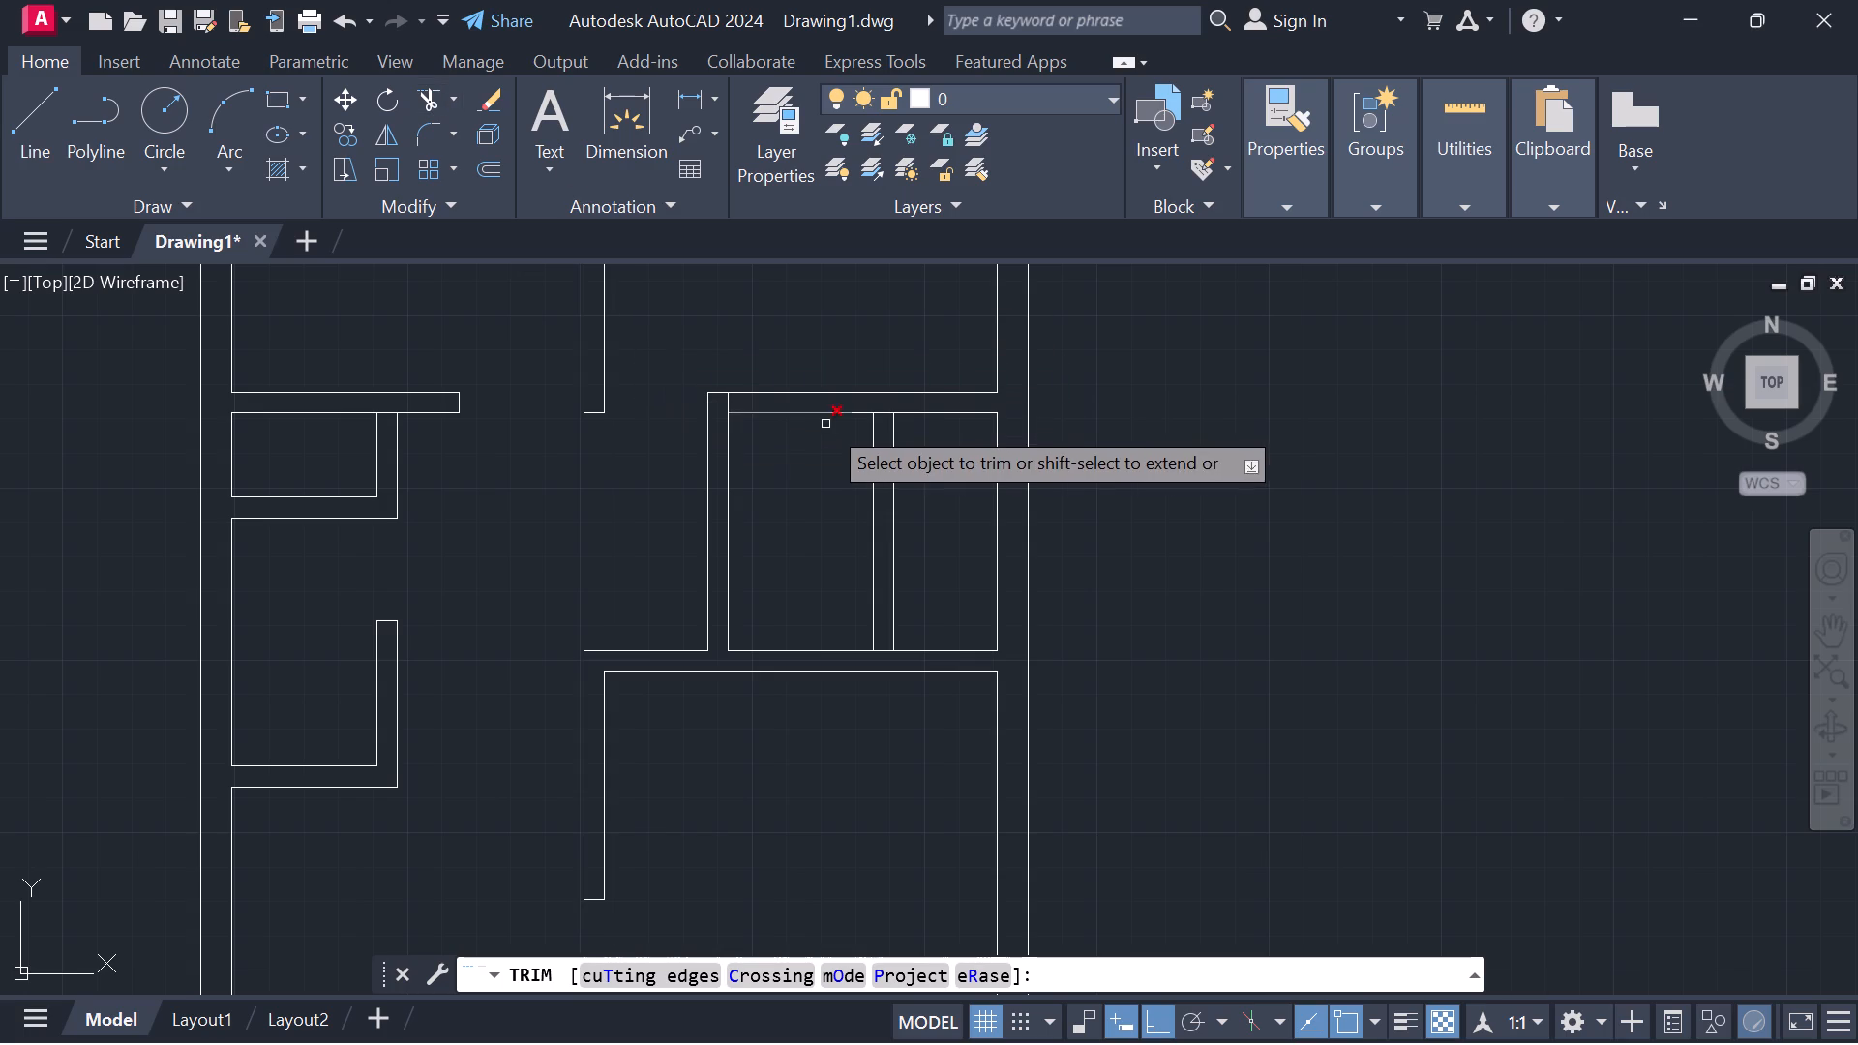
pyautogui.click(884, 411)
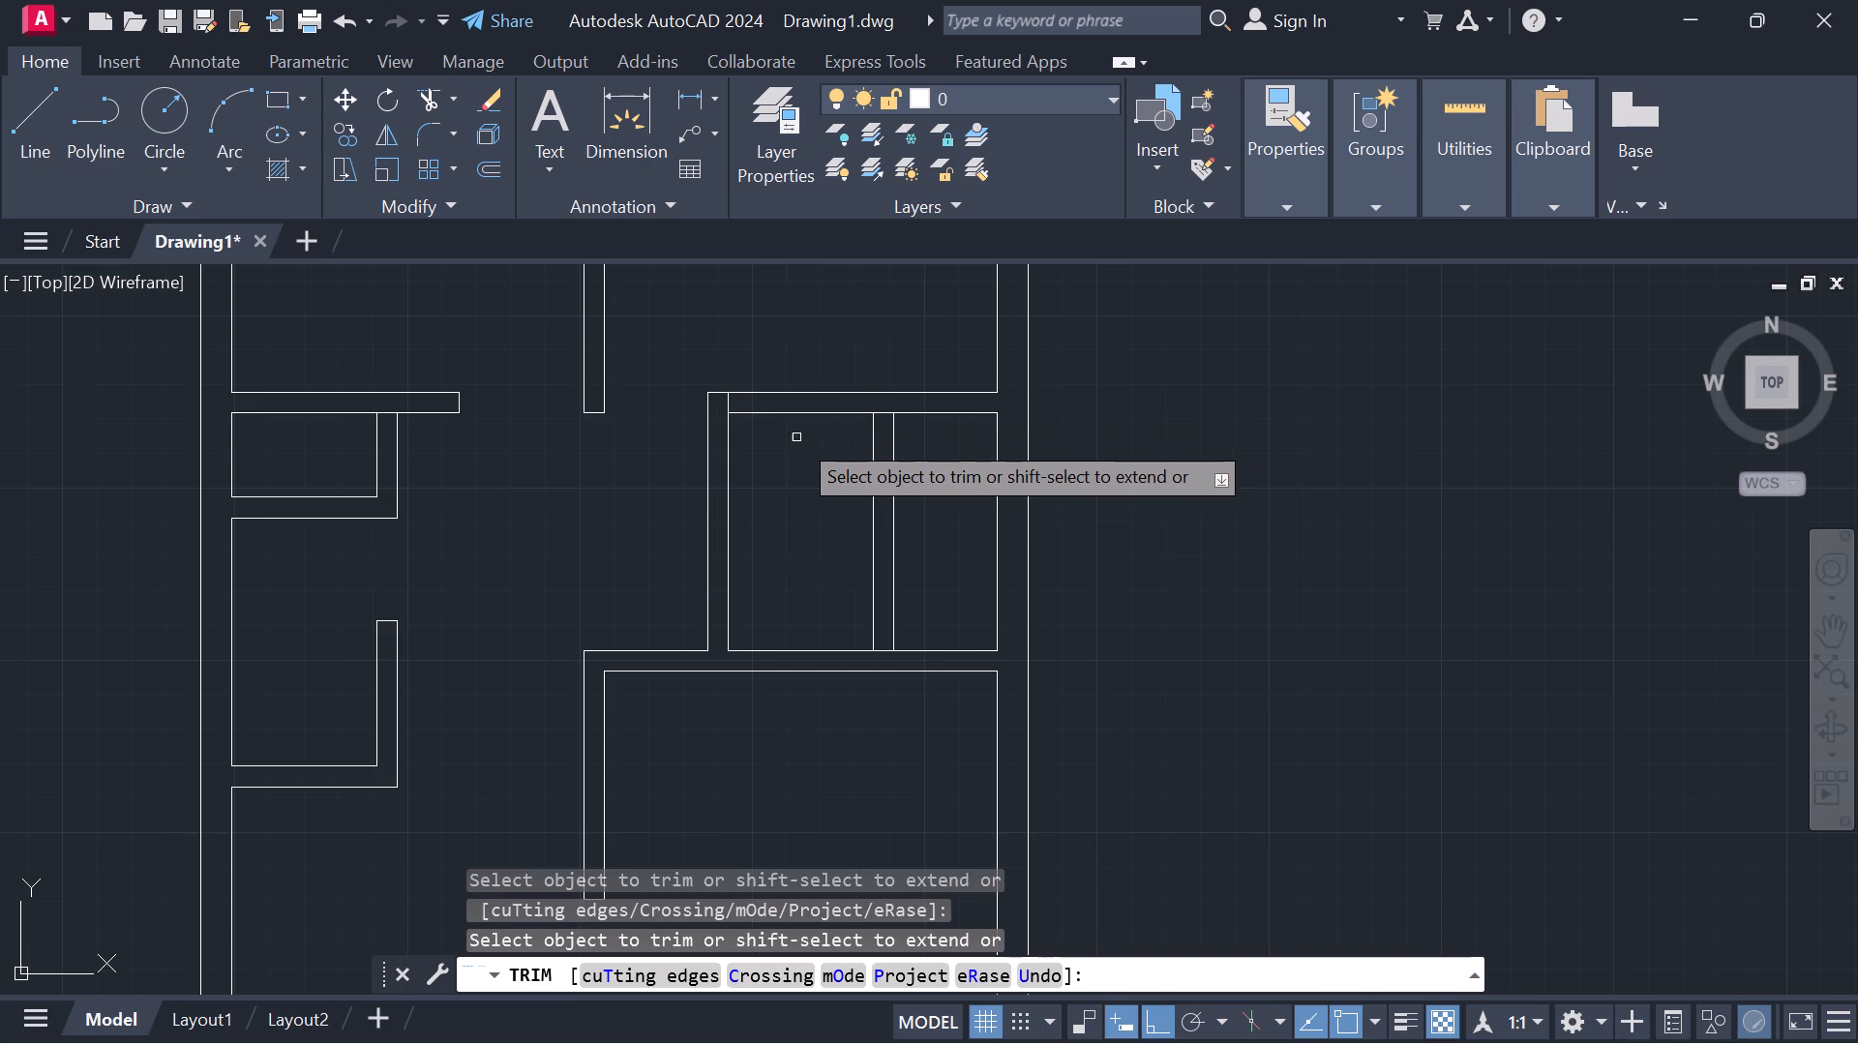
pyautogui.press('Escape')
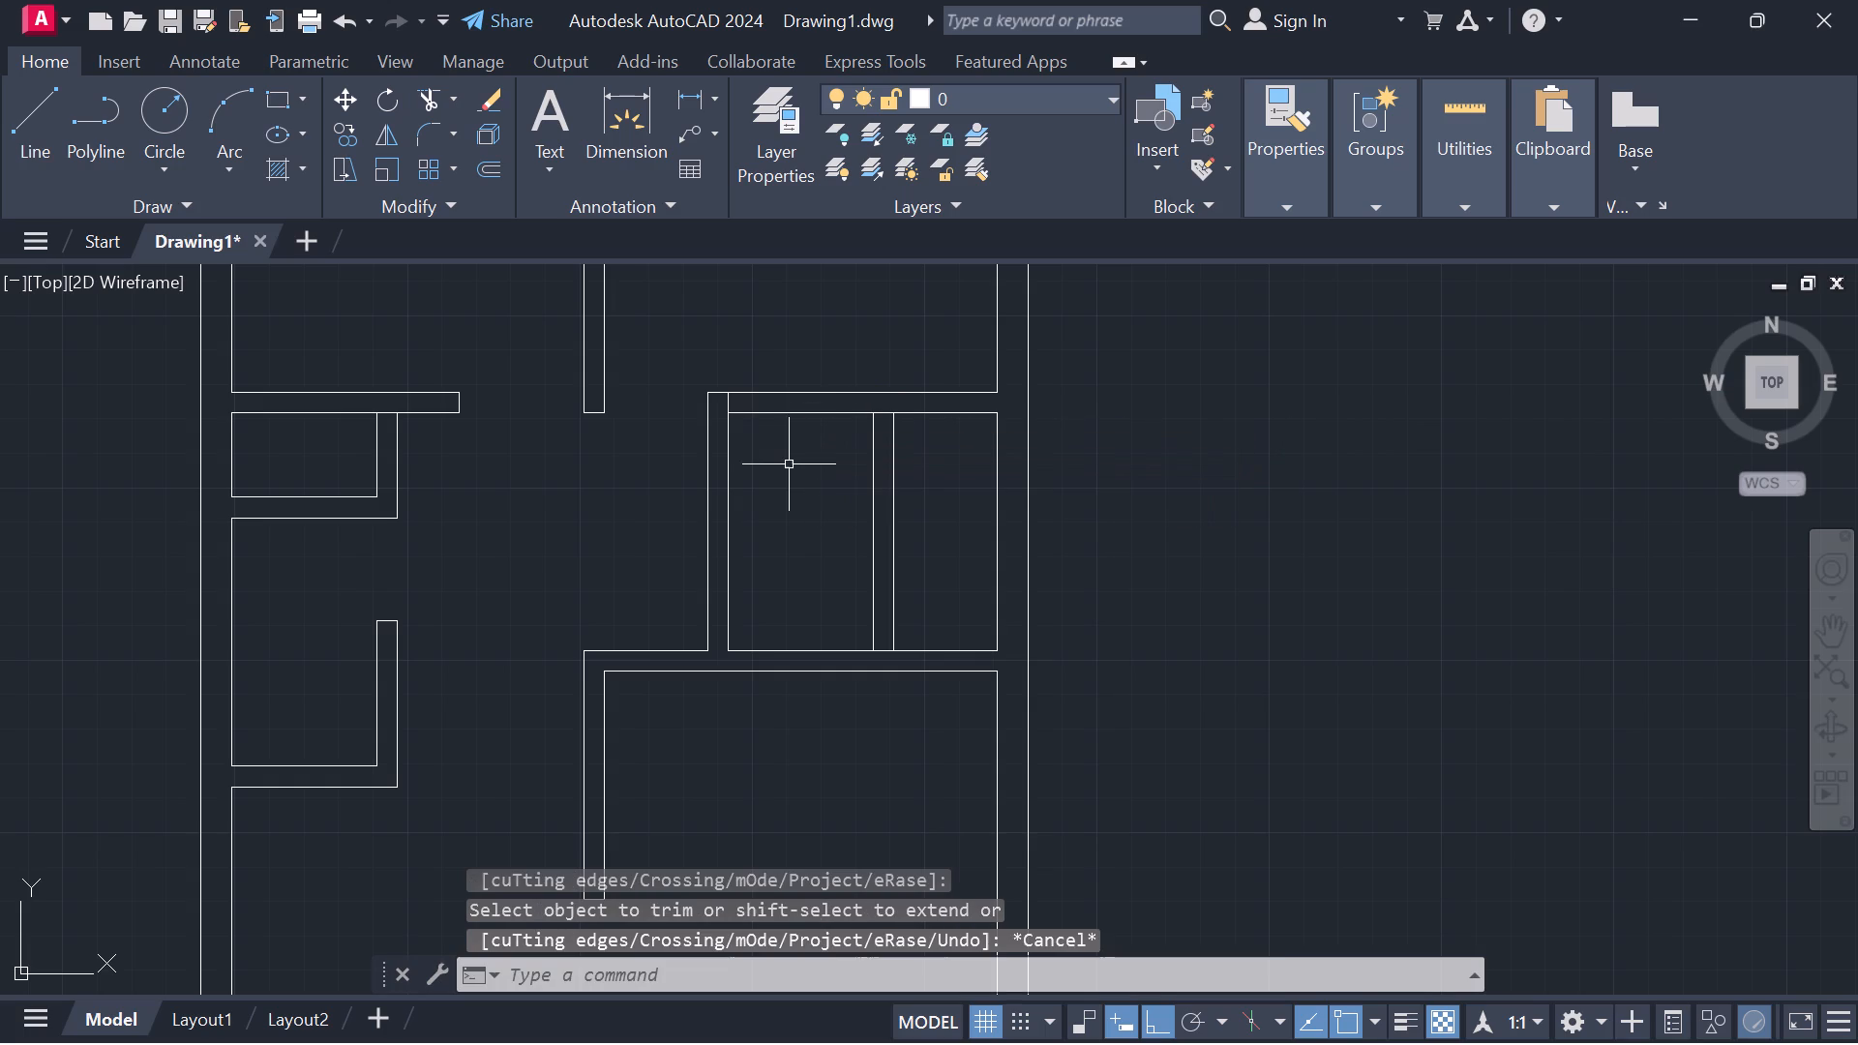
# Draw a line from the wider small room's upper-left inside corner across the upper wall, rightward along its upper face, and back down to mark an opening.
pyautogui.write('L')
pyautogui.press('space')
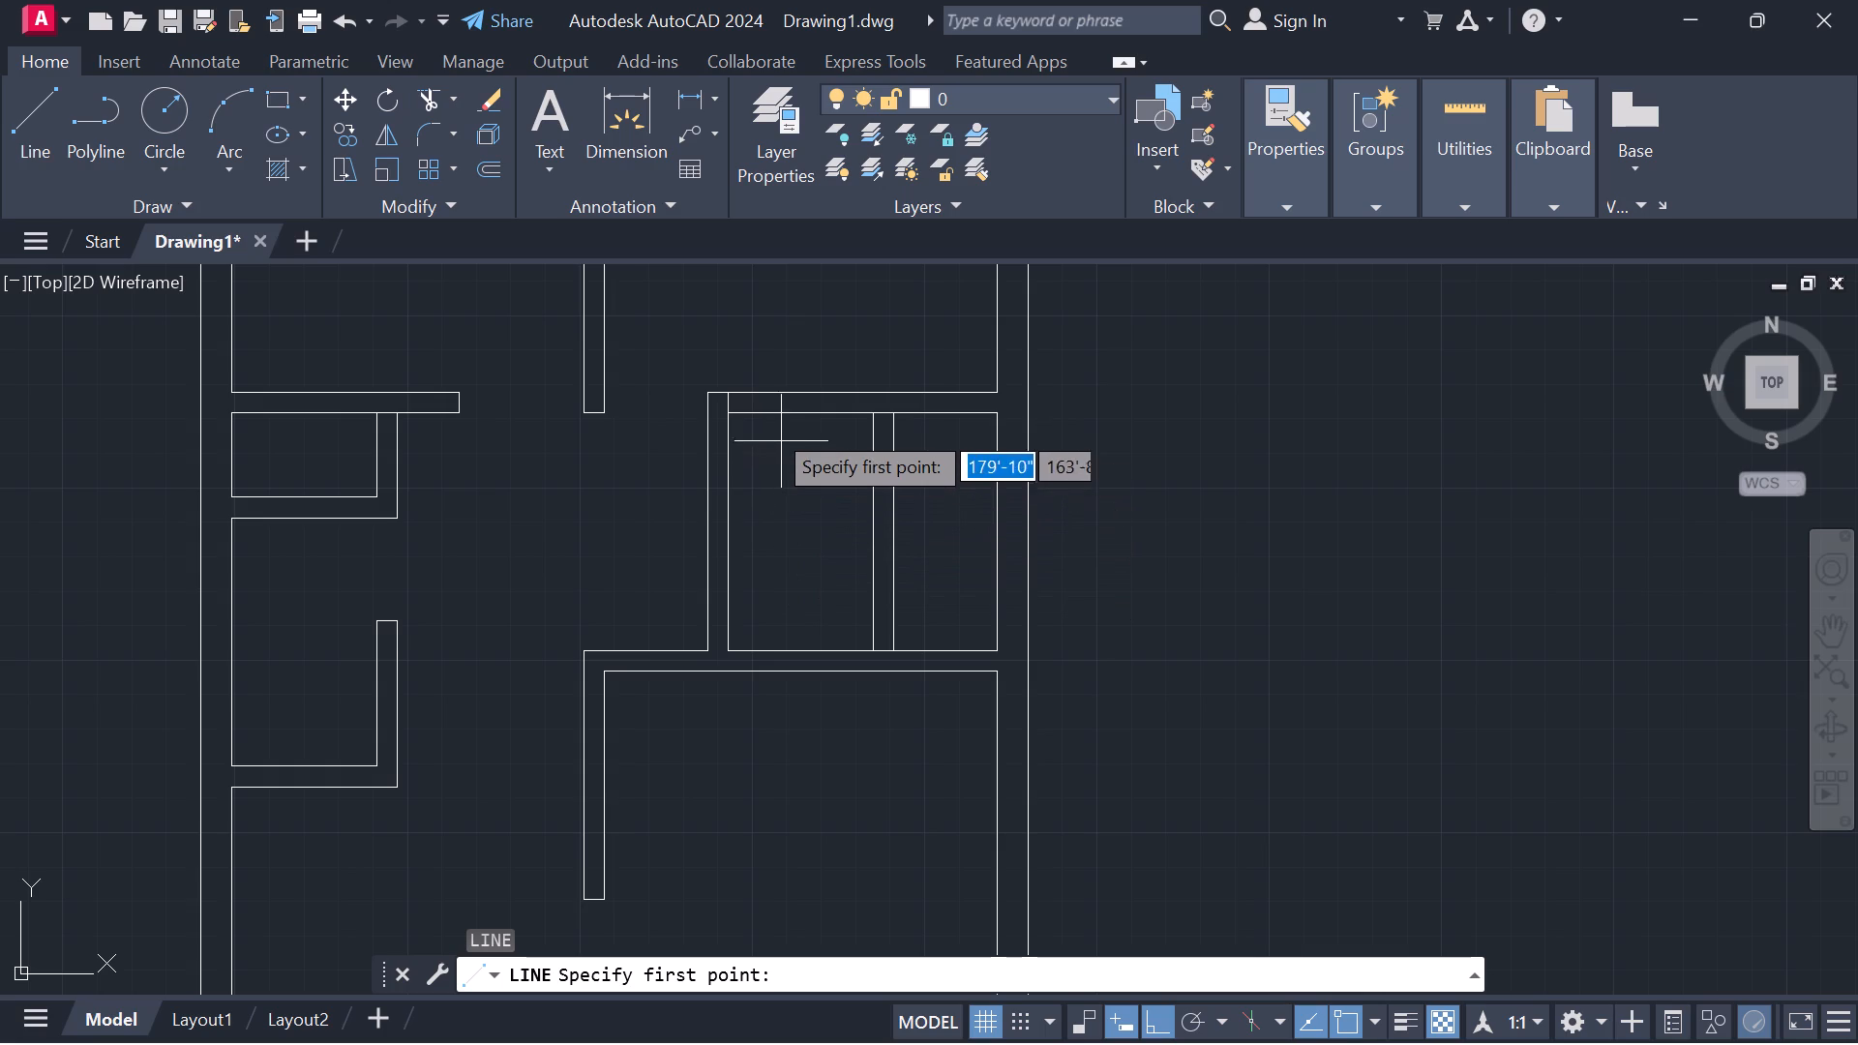
pyautogui.click(729, 416)
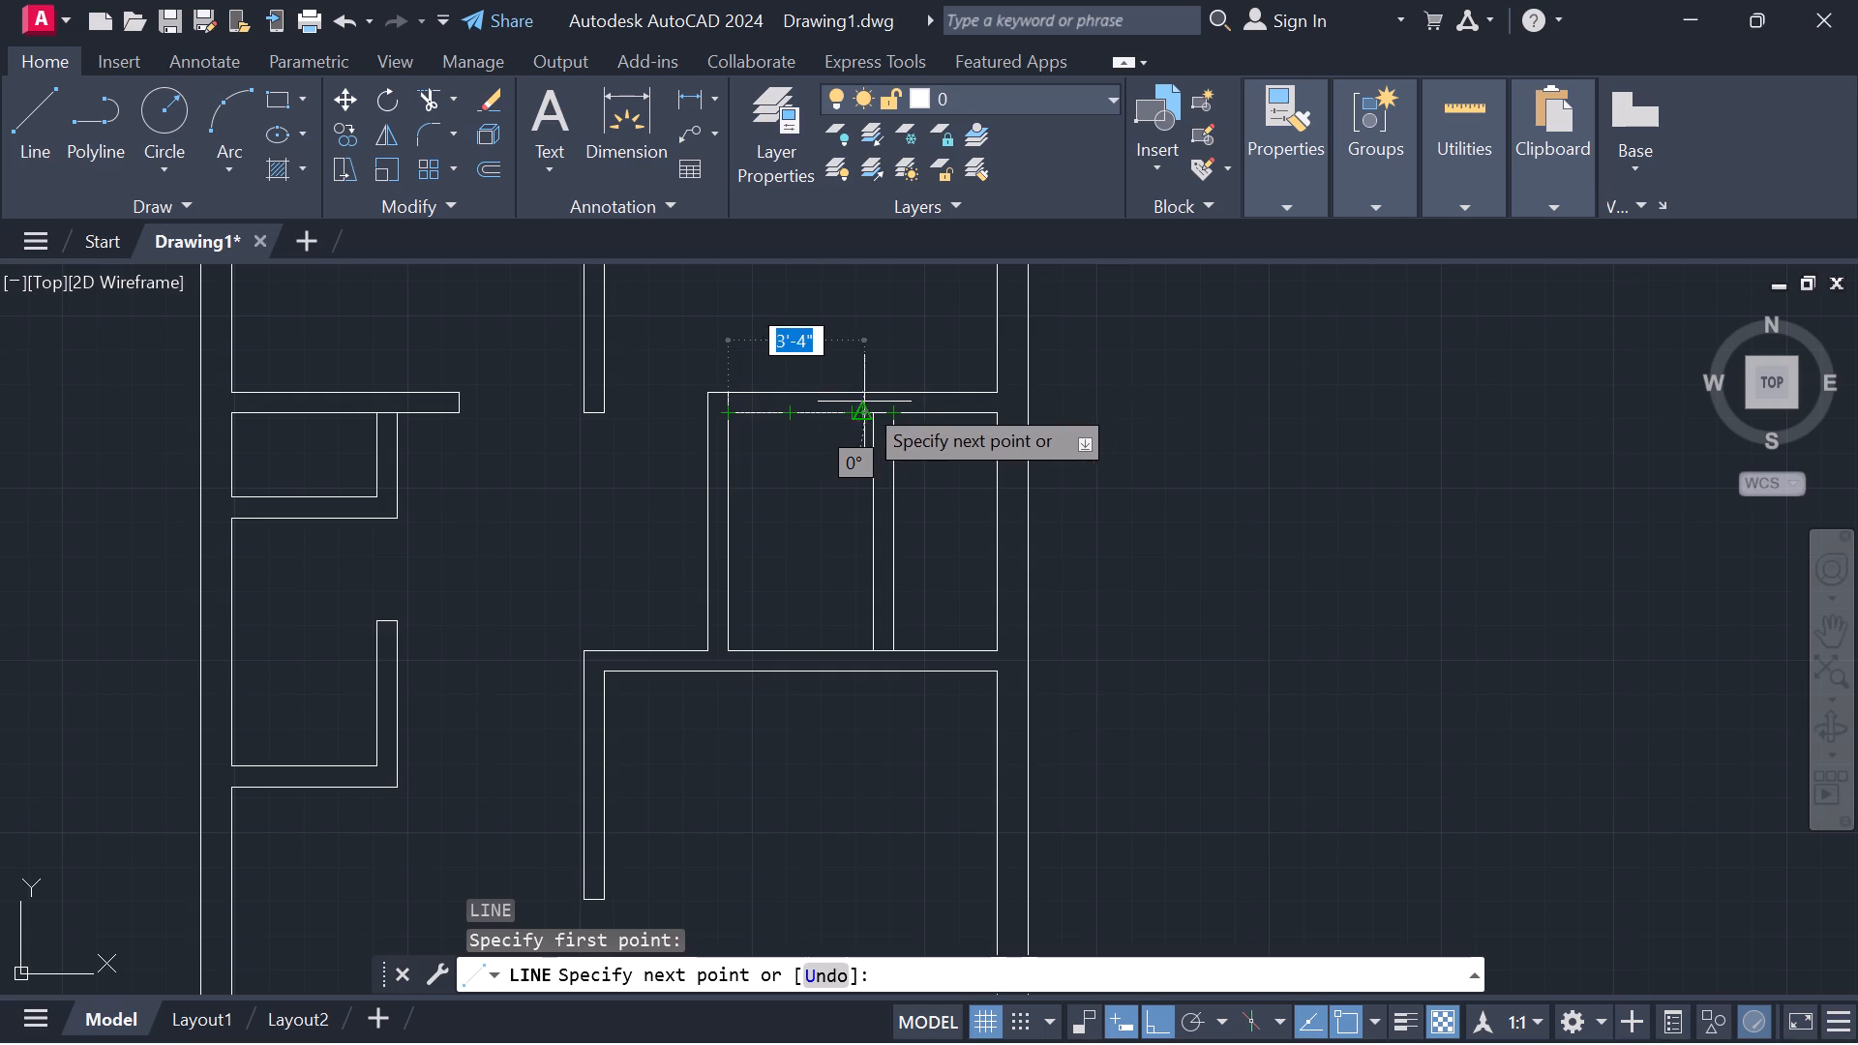
pyautogui.click(728, 394)
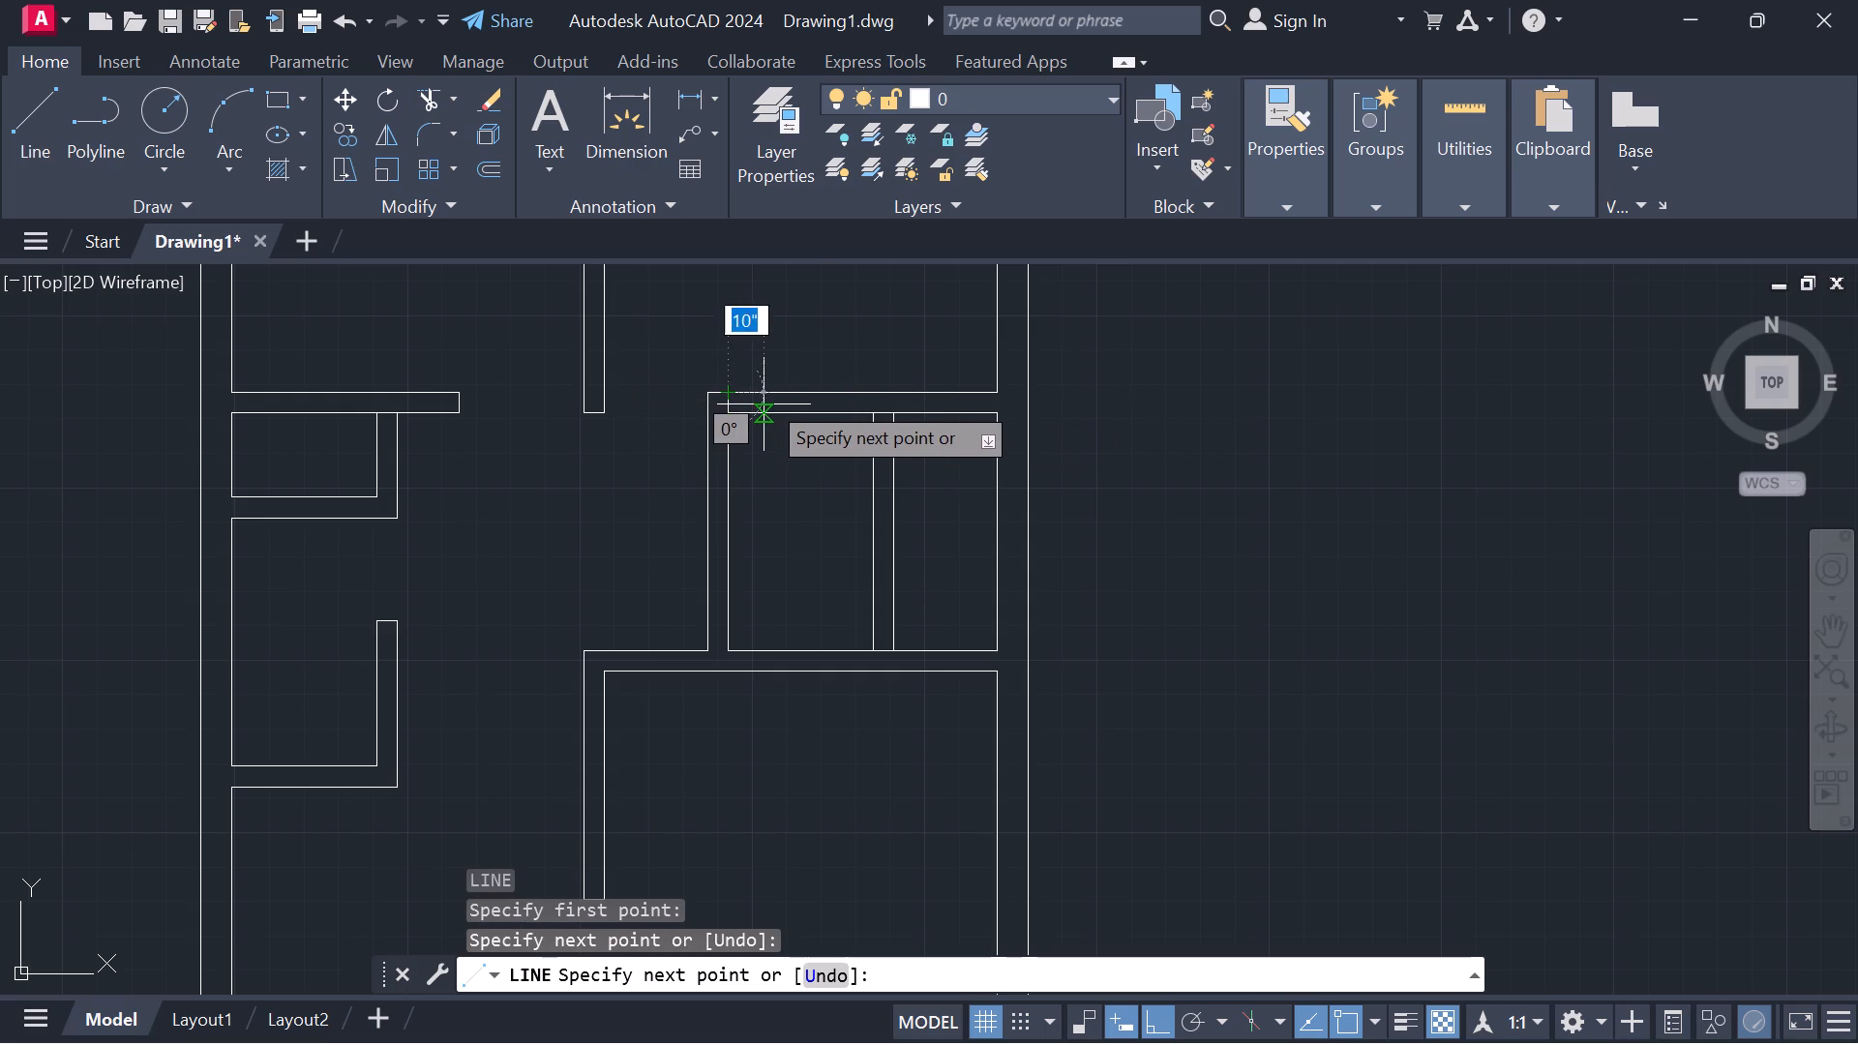
pyautogui.click(831, 394)
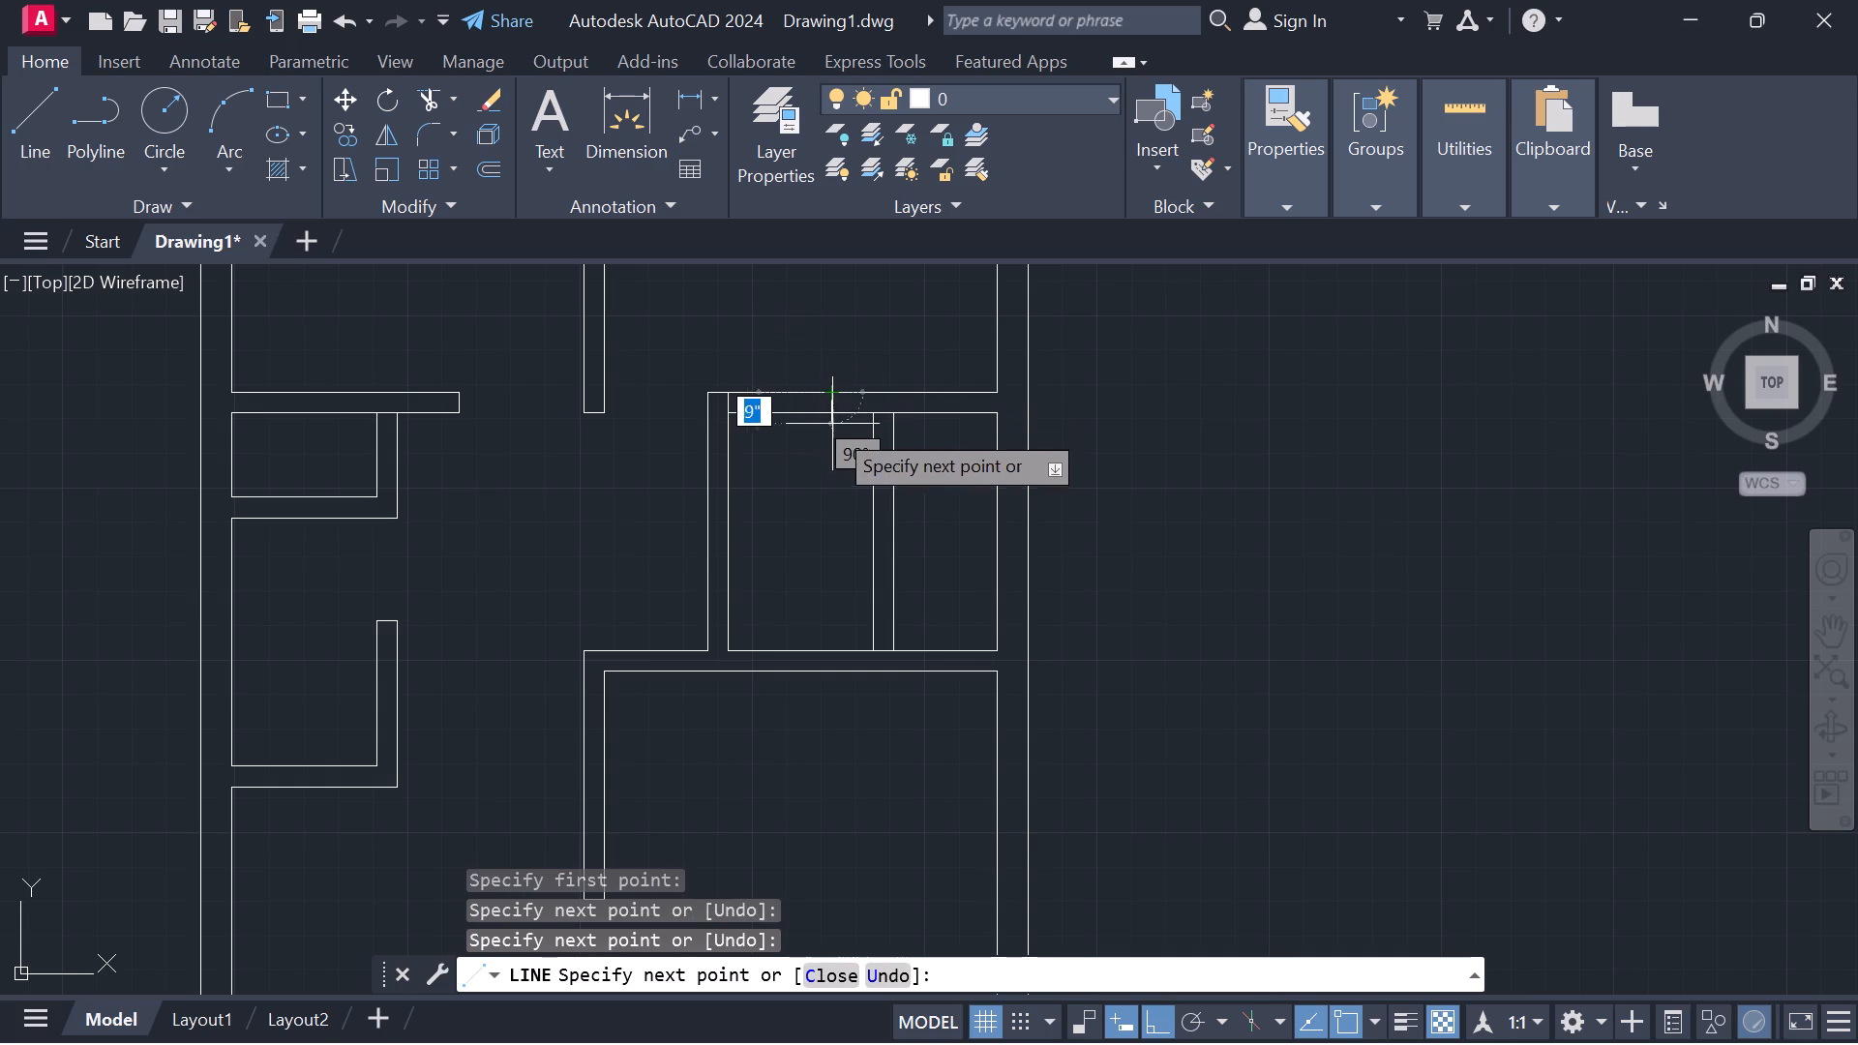
pyautogui.click(832, 425)
pyautogui.press('Escape')
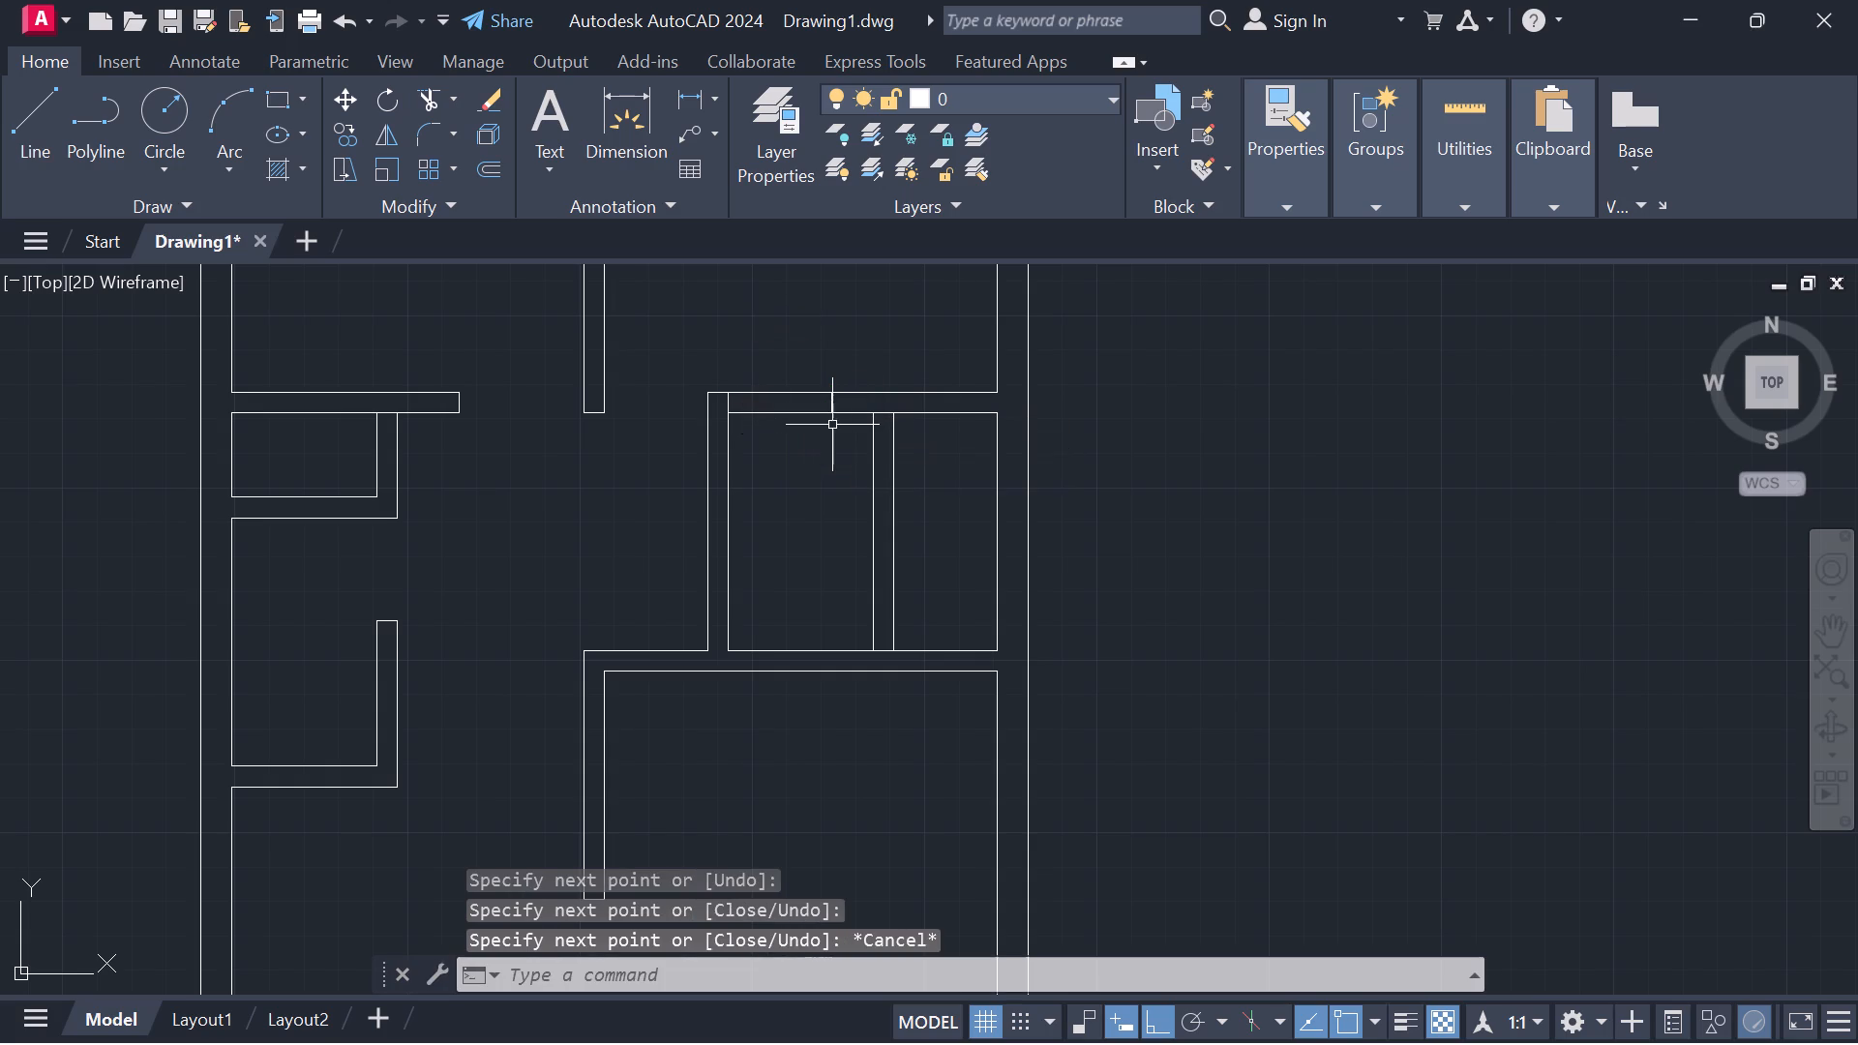
# Erase the left face of the vertical partition between the two small rooms below the upper-right room.
pyautogui.click(873, 470)
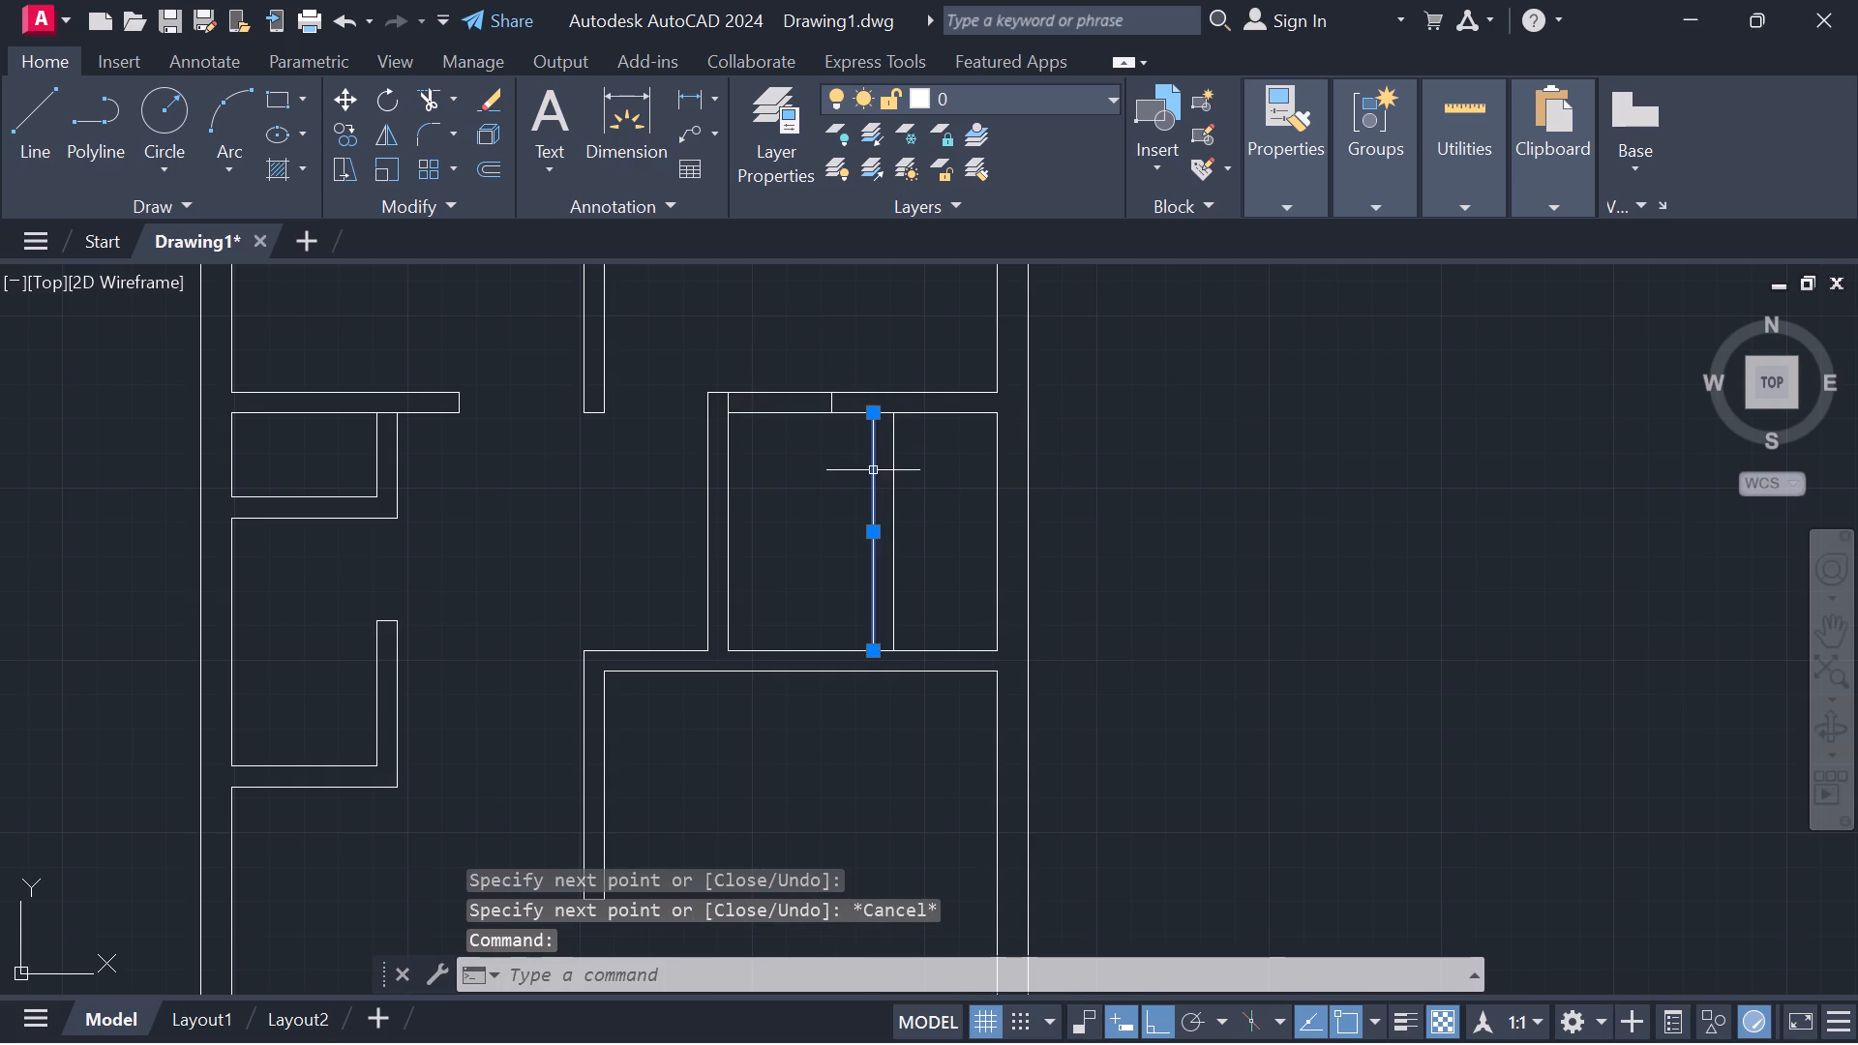
pyautogui.moveTo(796, 473); pyautogui.dragTo(791, 484, button='right')
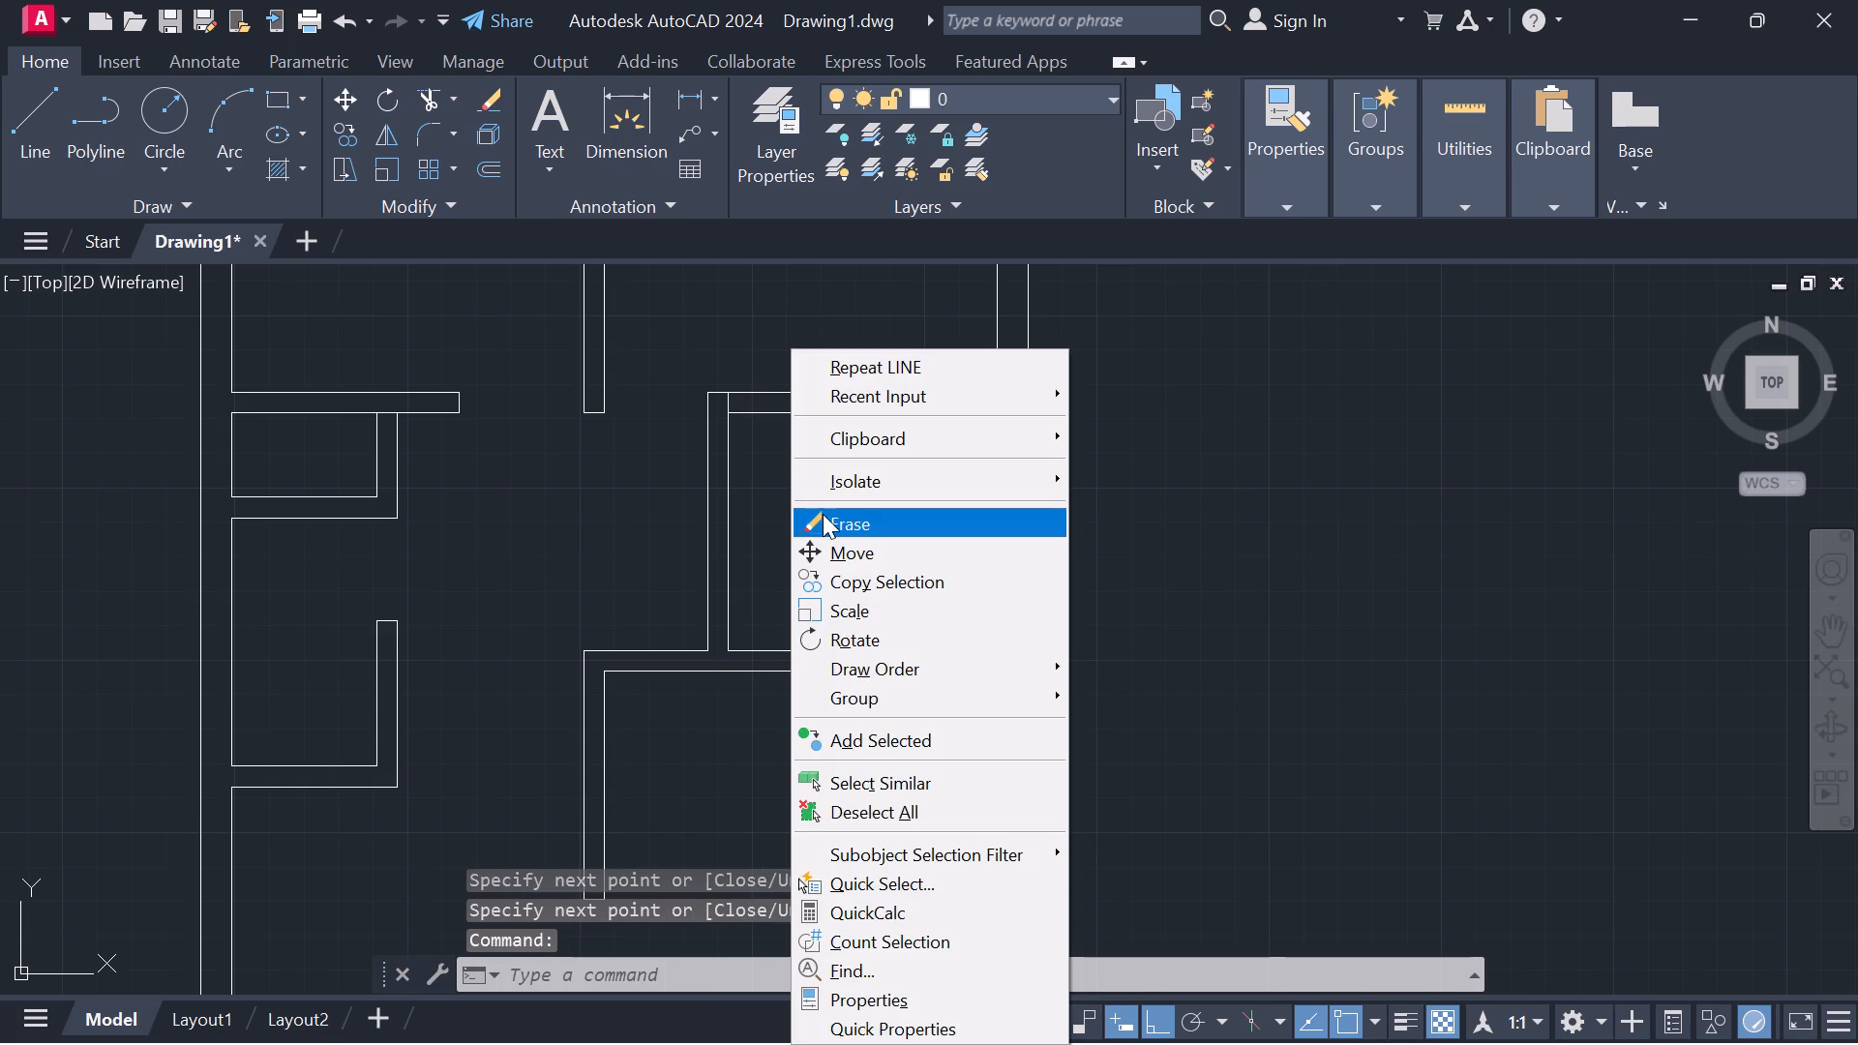
pyautogui.click(822, 515)
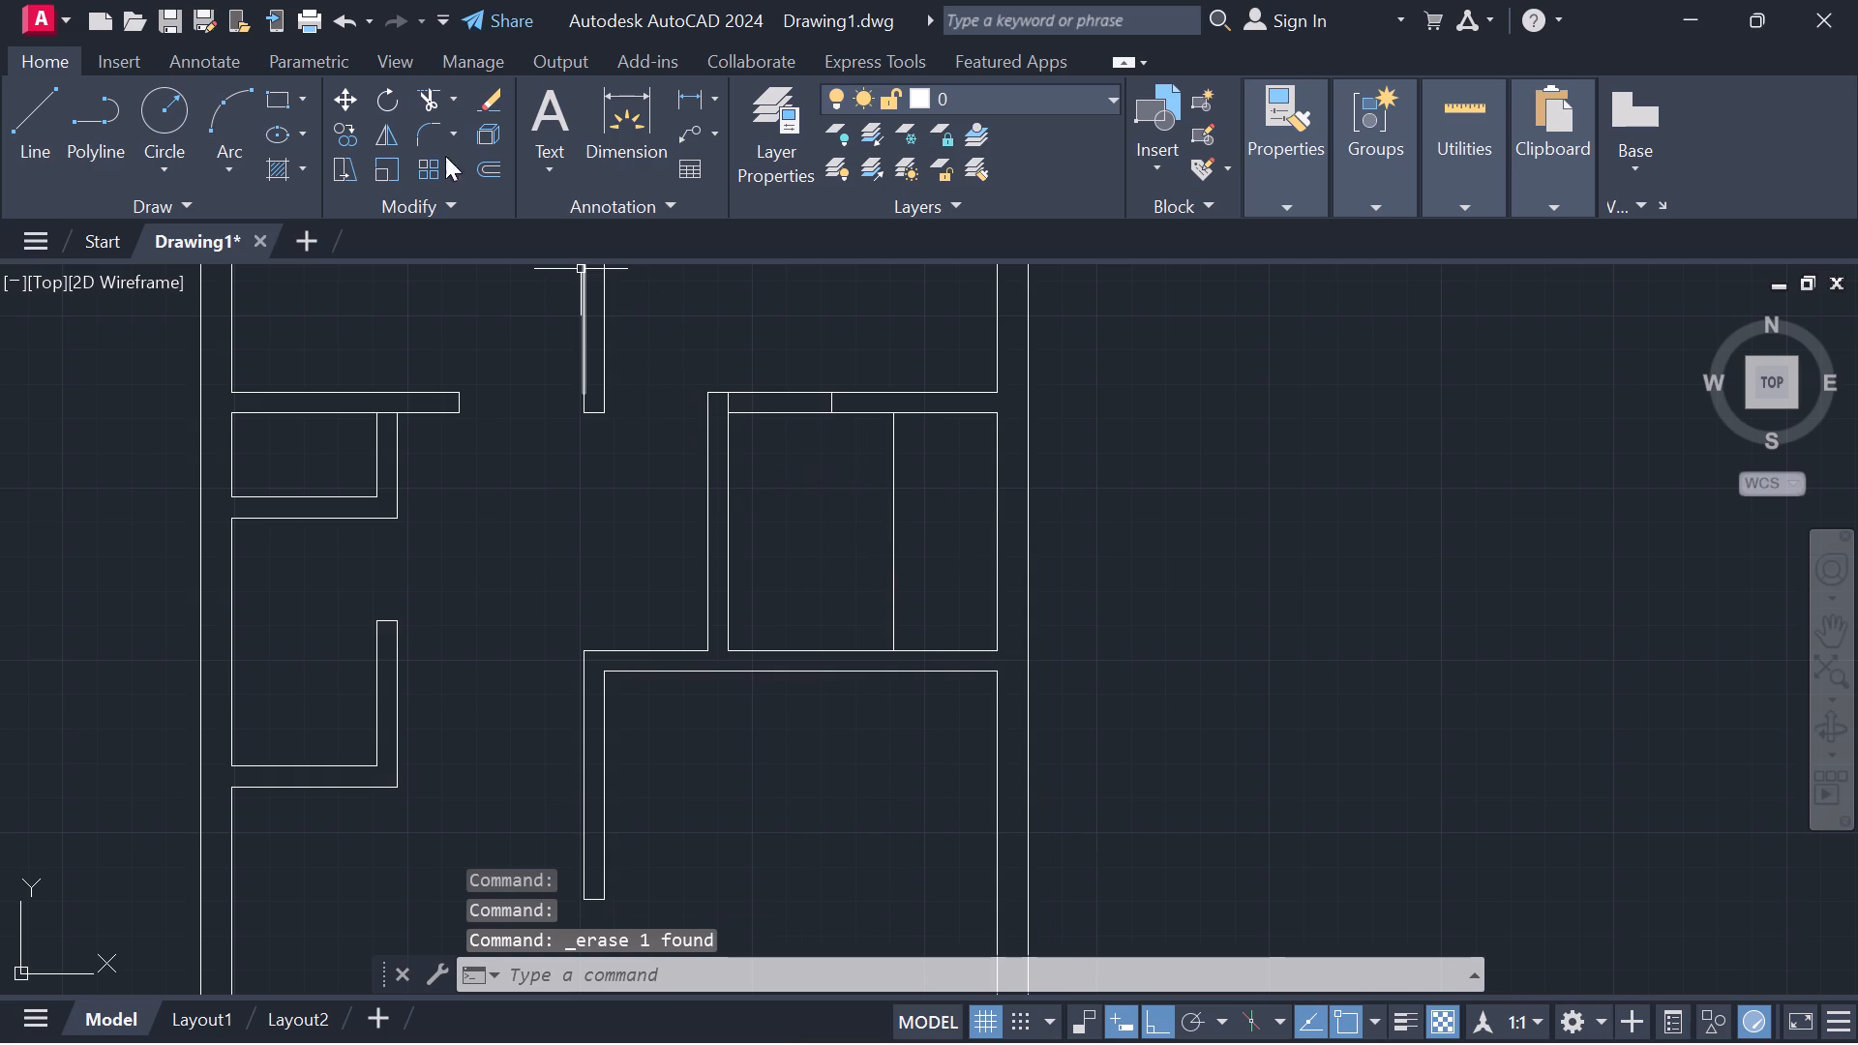
# Offset the remaining partition face 6" to the right to form the partition's second face.
pyautogui.click(482, 172)
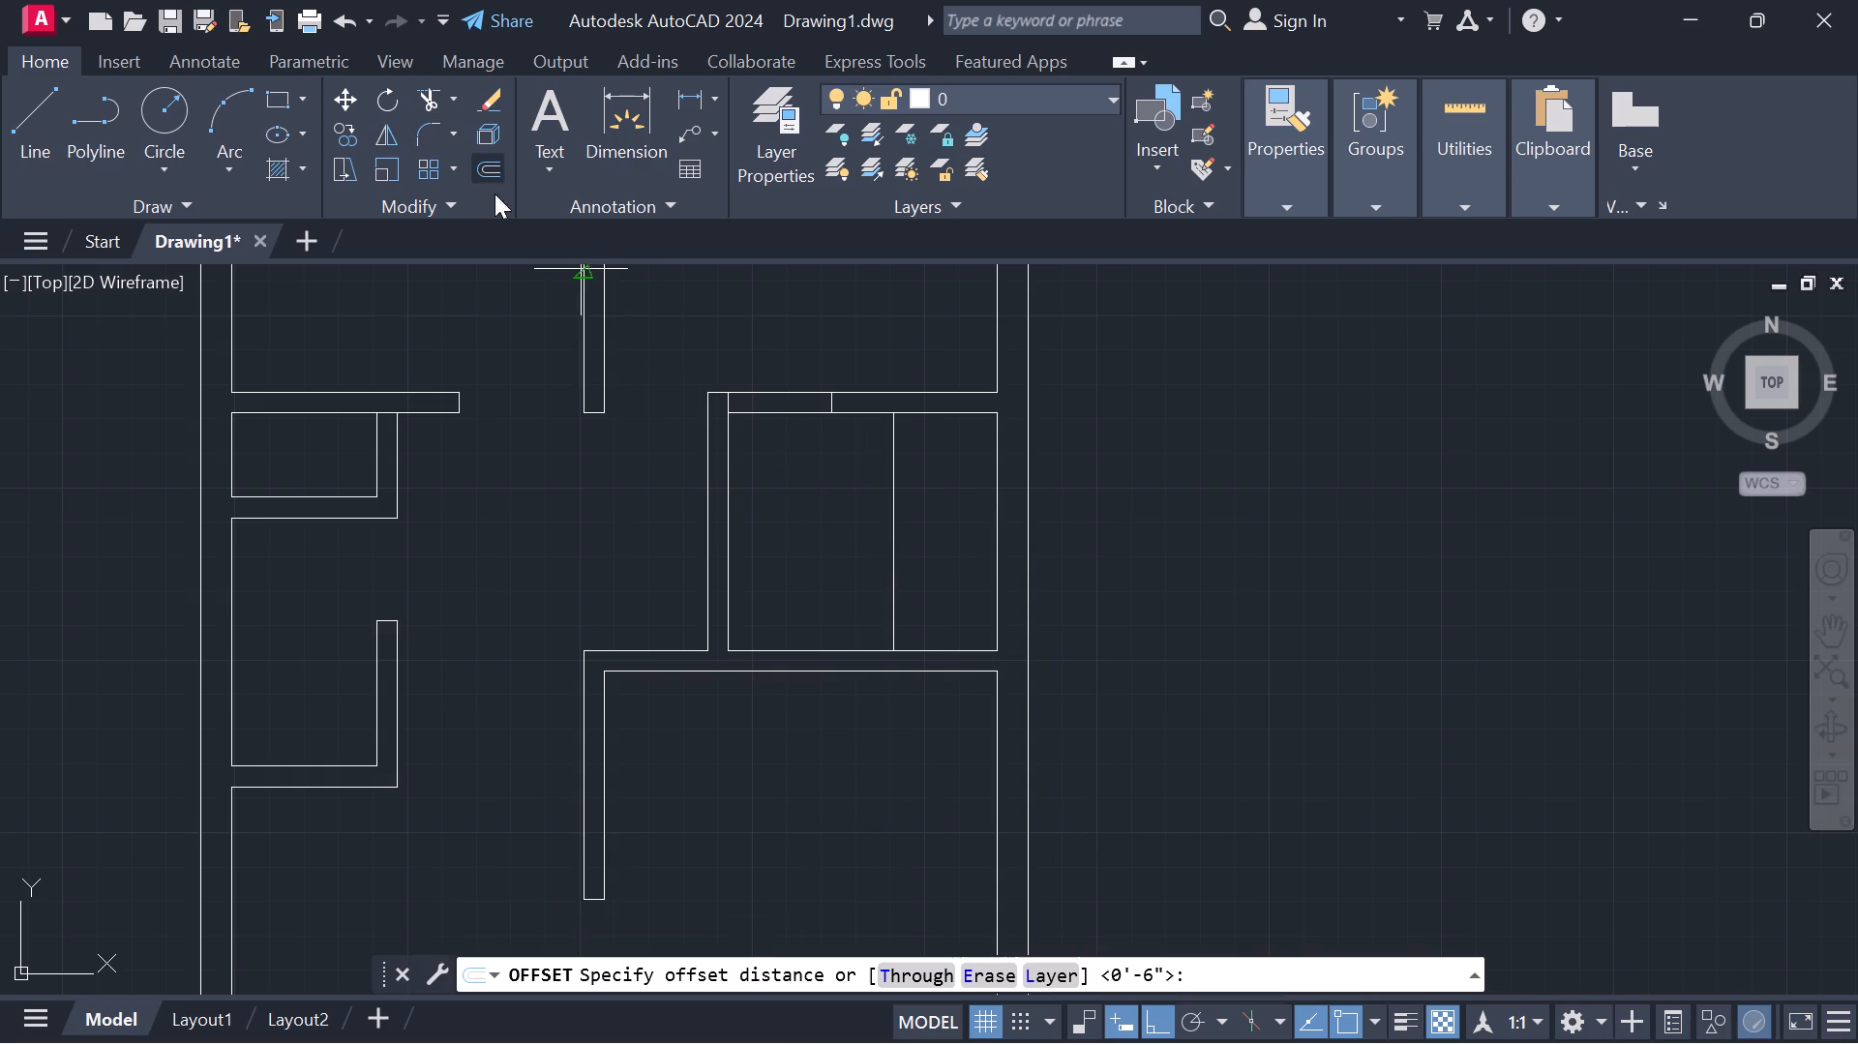
pyautogui.click(886, 446)
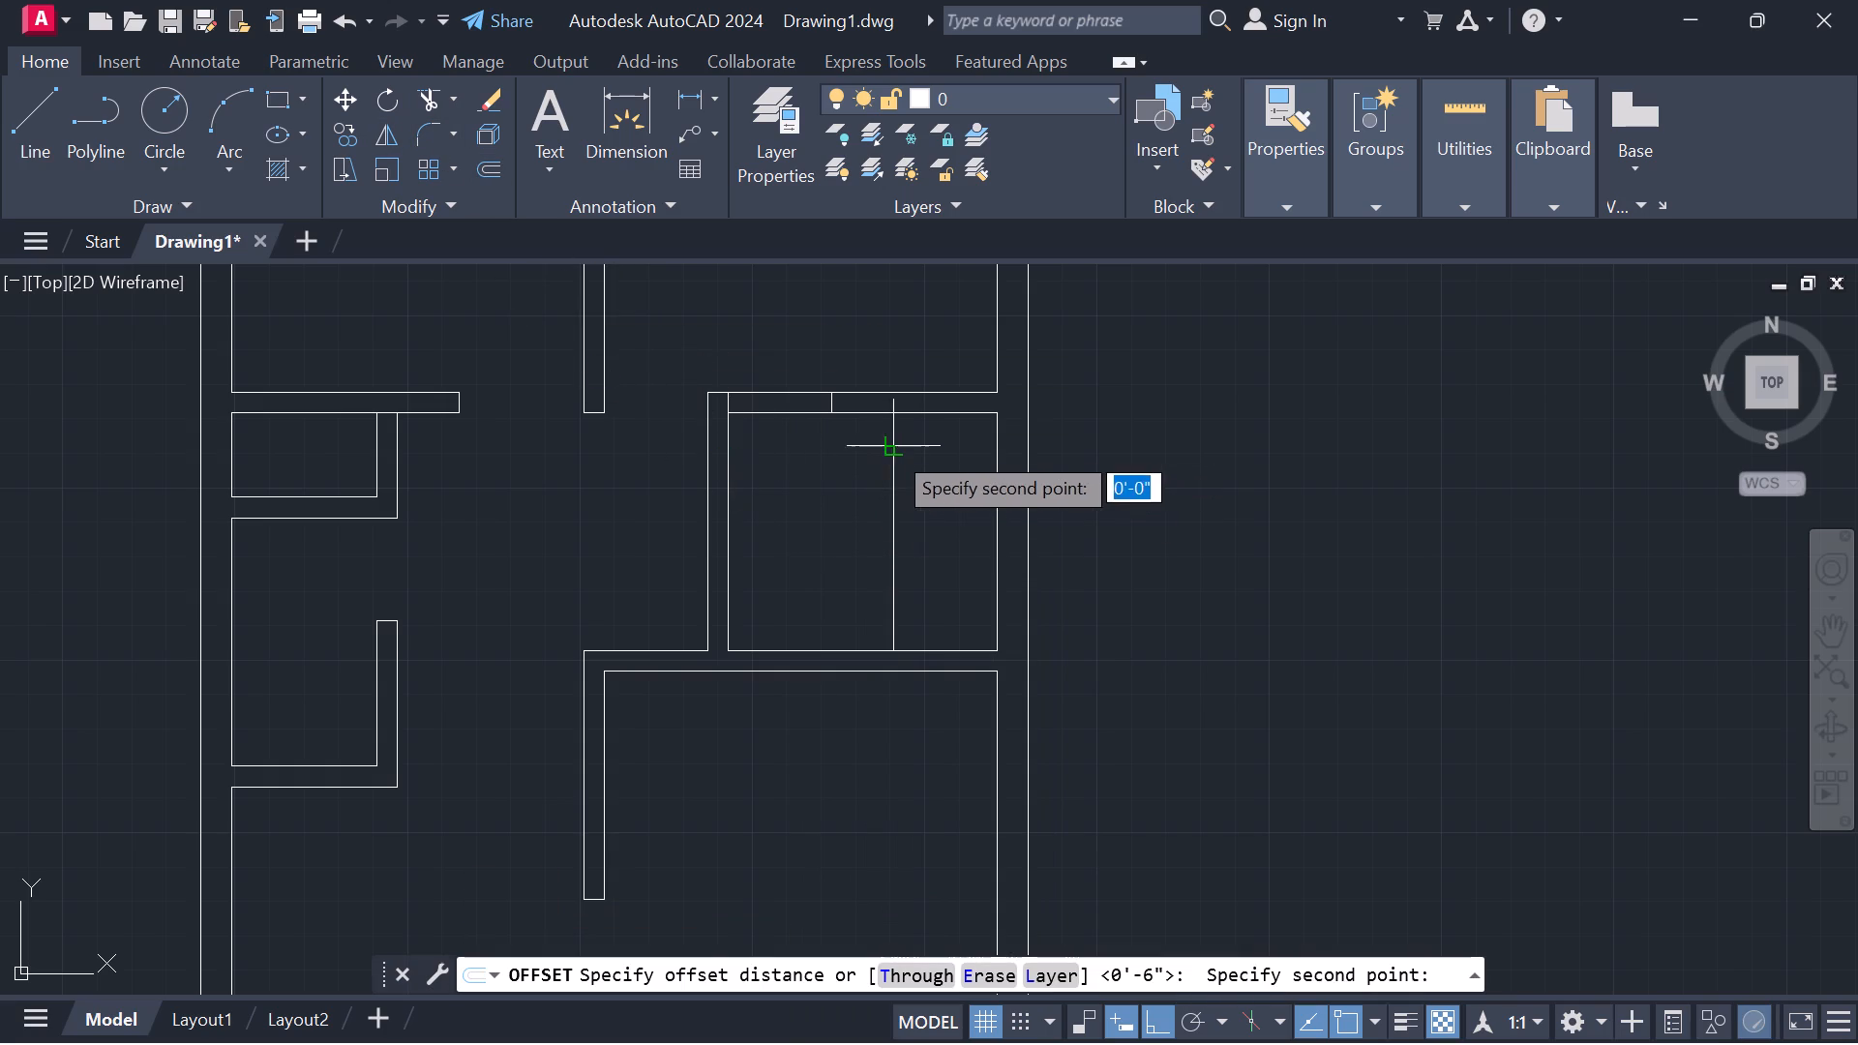
pyautogui.click(895, 498)
pyautogui.click(895, 498)
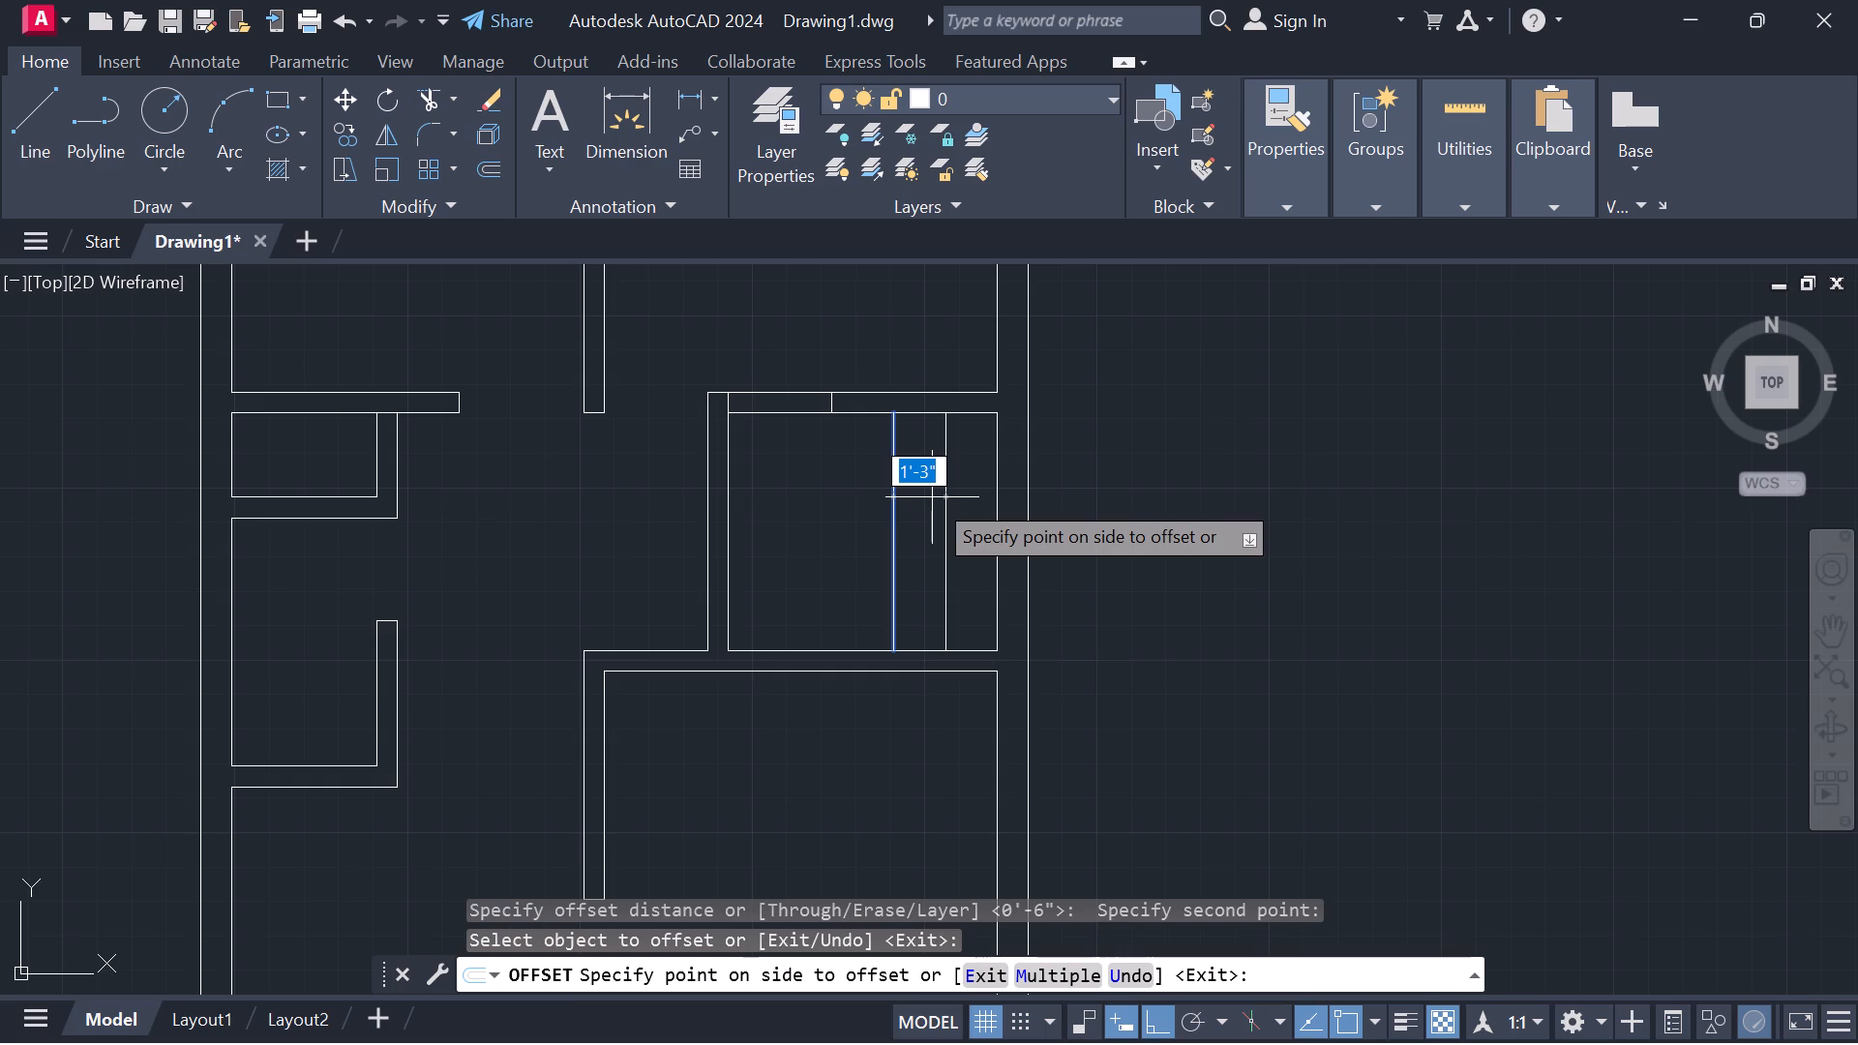
pyautogui.press('6')
pyautogui.hotkey('shift', '"')
pyautogui.press('Return')
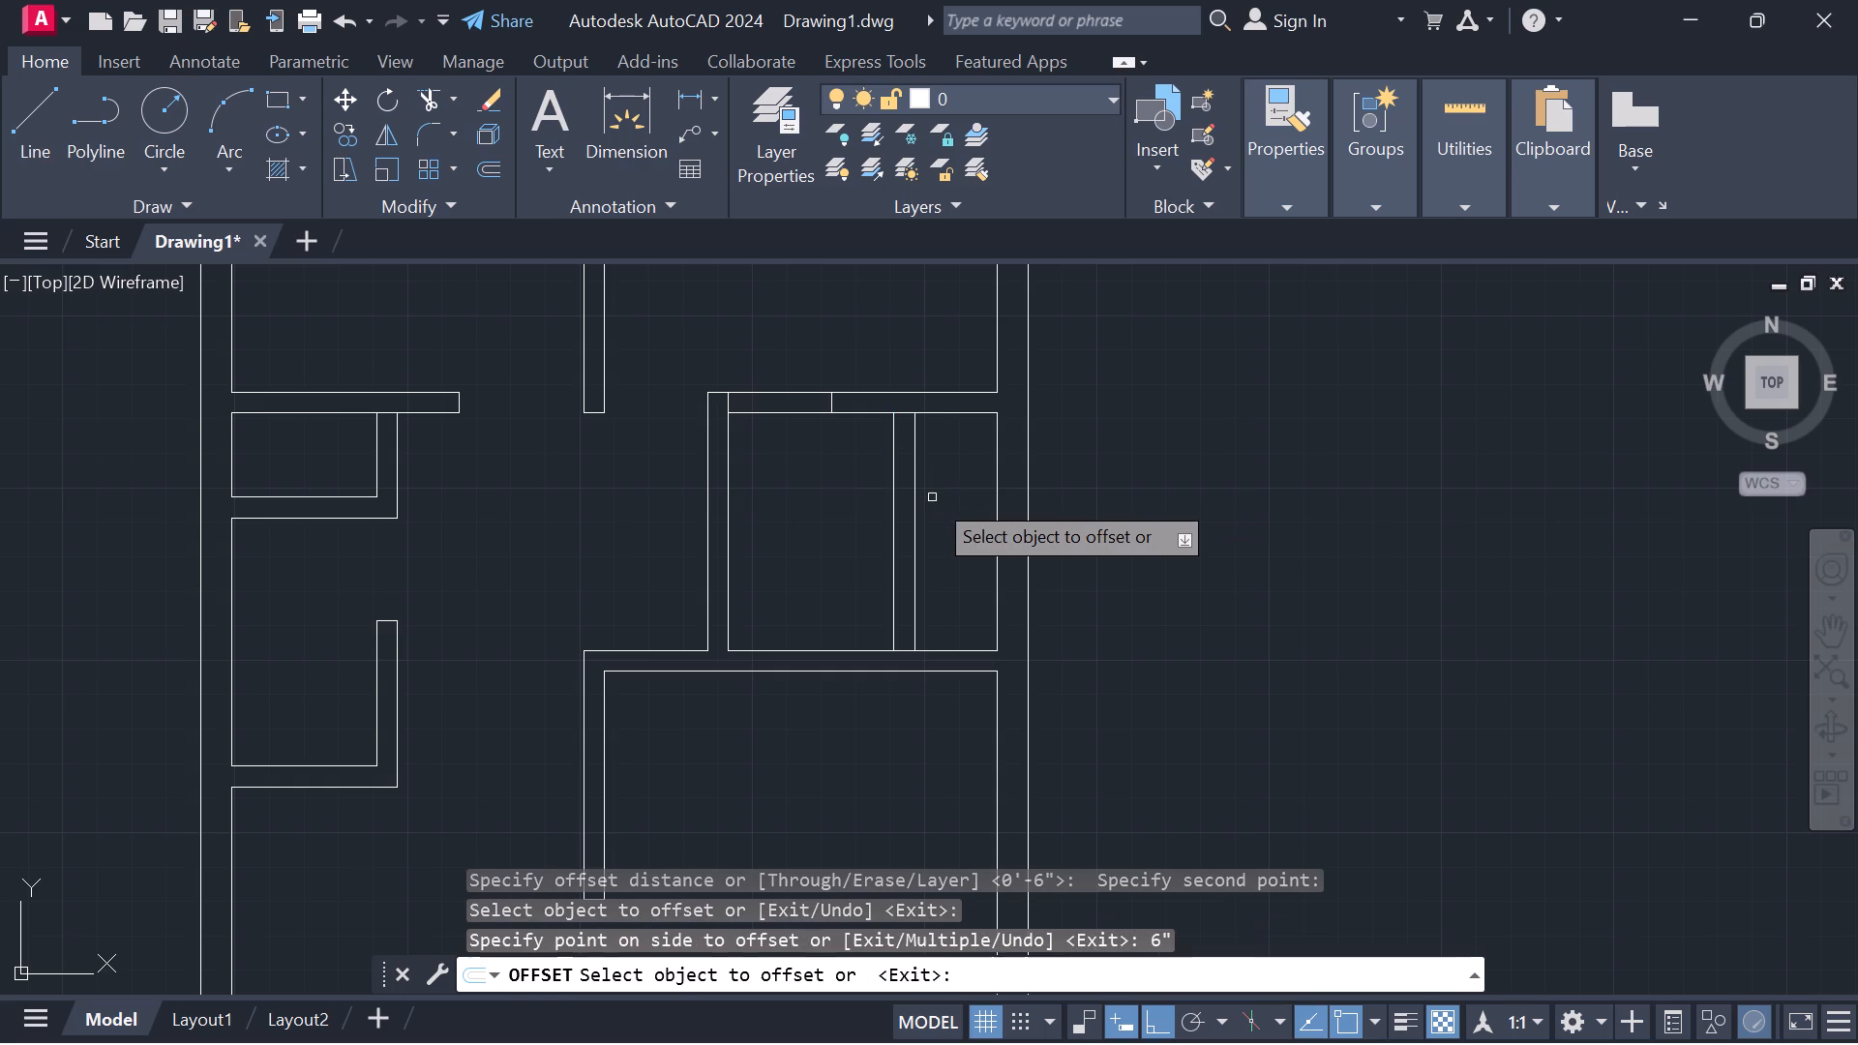
pyautogui.press('Escape')
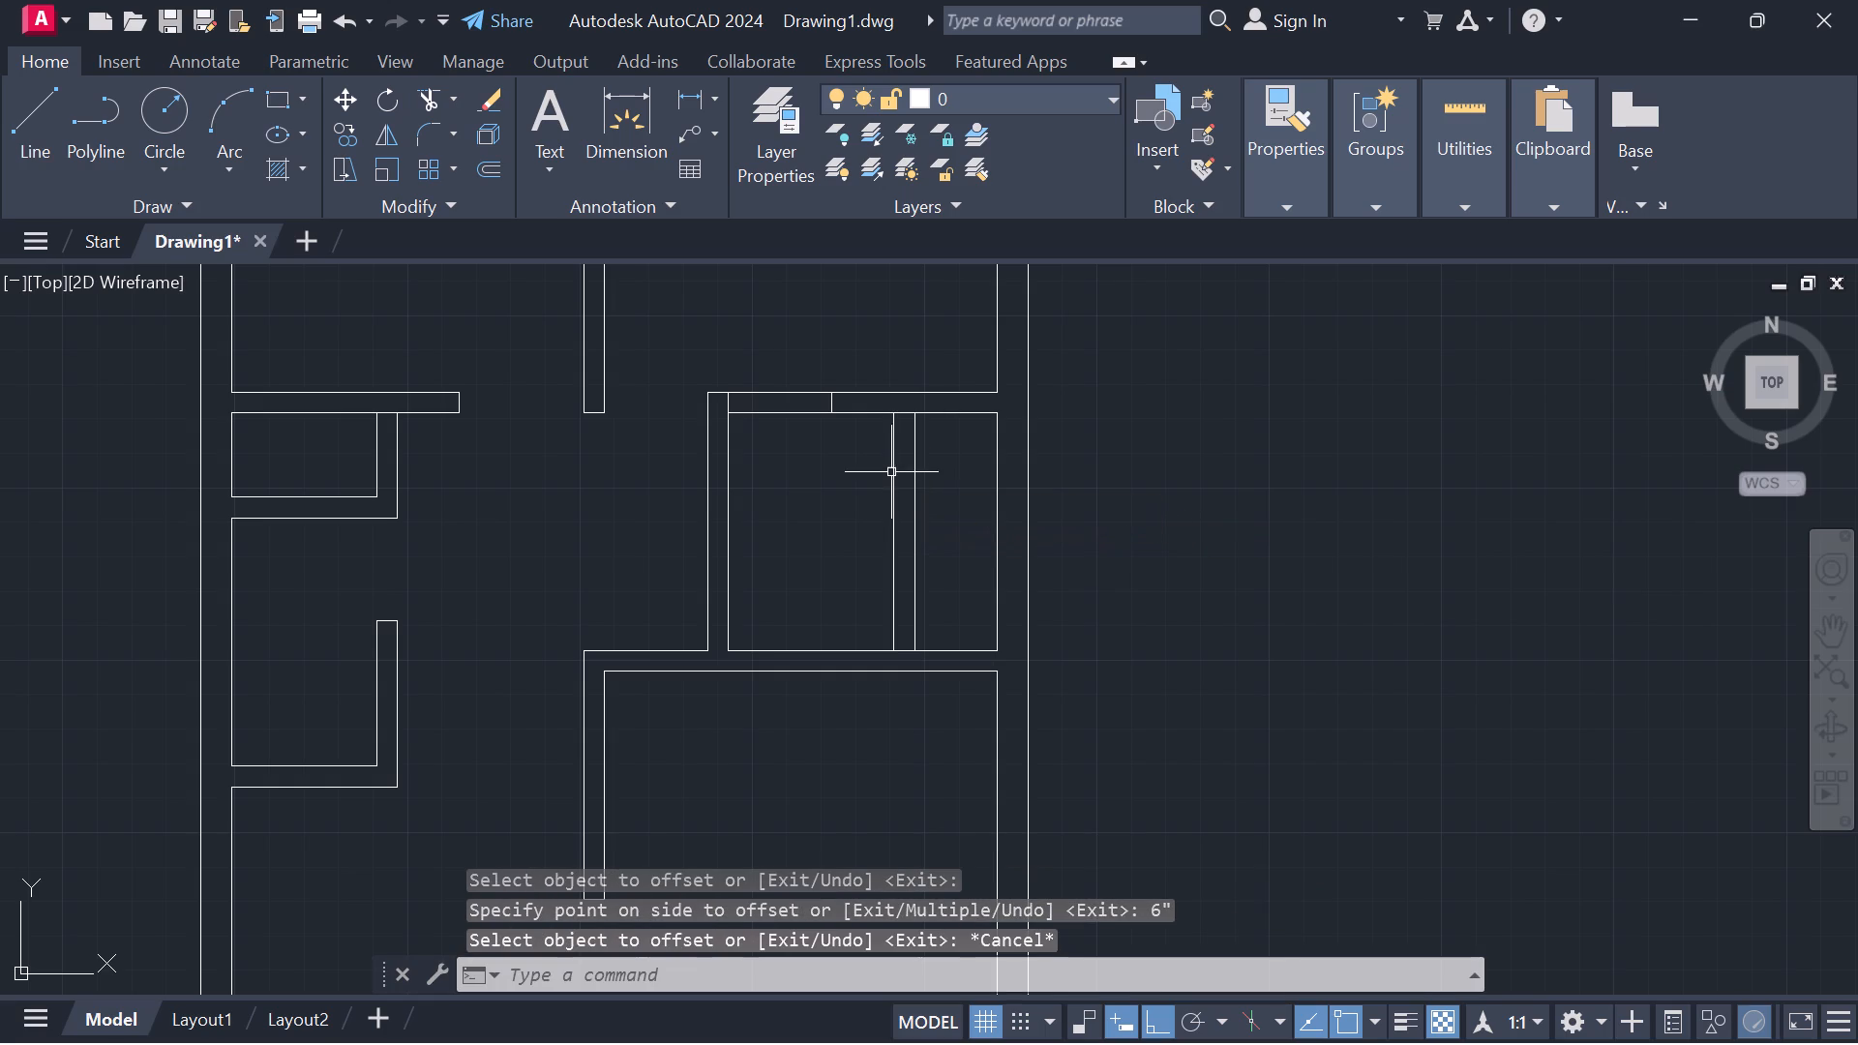
# Trim both faces of the upper wall between the small room's left wall and the short closing line to cut the door opening.
pyautogui.click(427, 97)
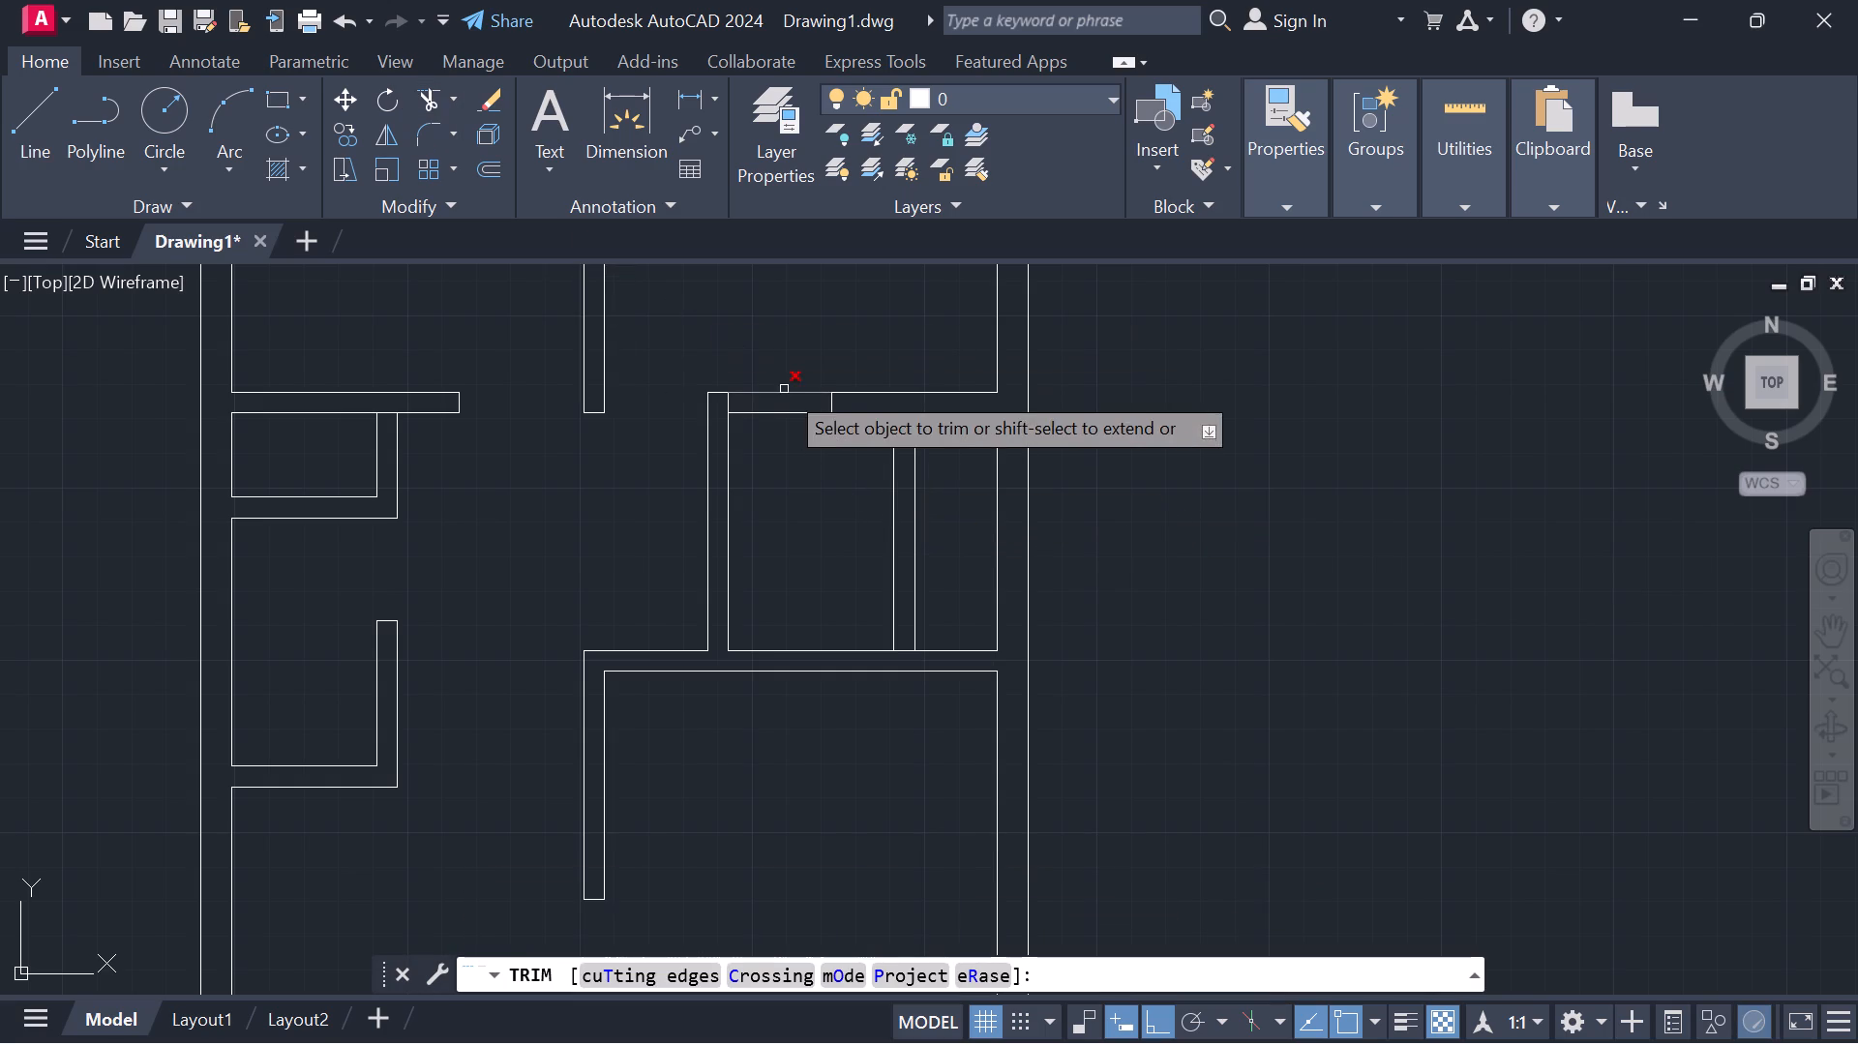
pyautogui.moveTo(790, 369); pyautogui.dragTo(802, 423)
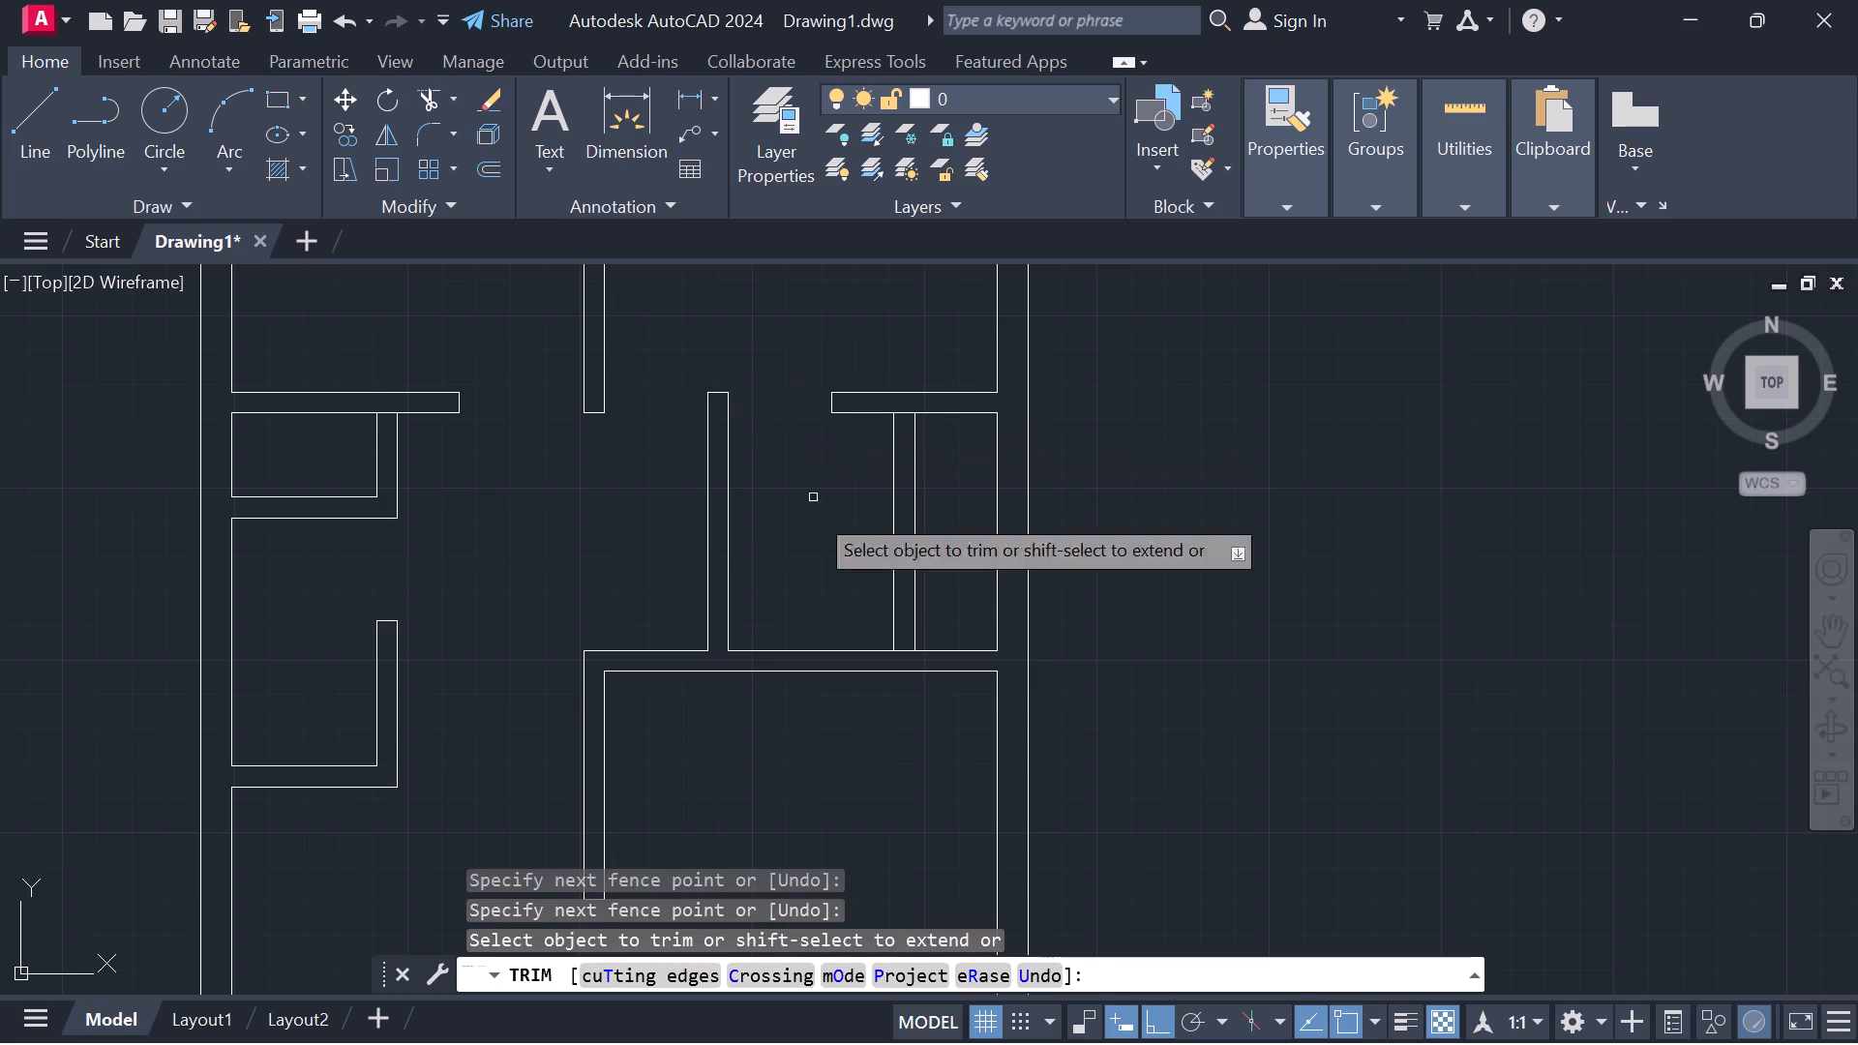
# Trim the lower wall's upper face and the upper wall's lower face between the two faces of the shifted 6" partition.
pyautogui.scroll(2, 889, 668)
pyautogui.click(921, 631)
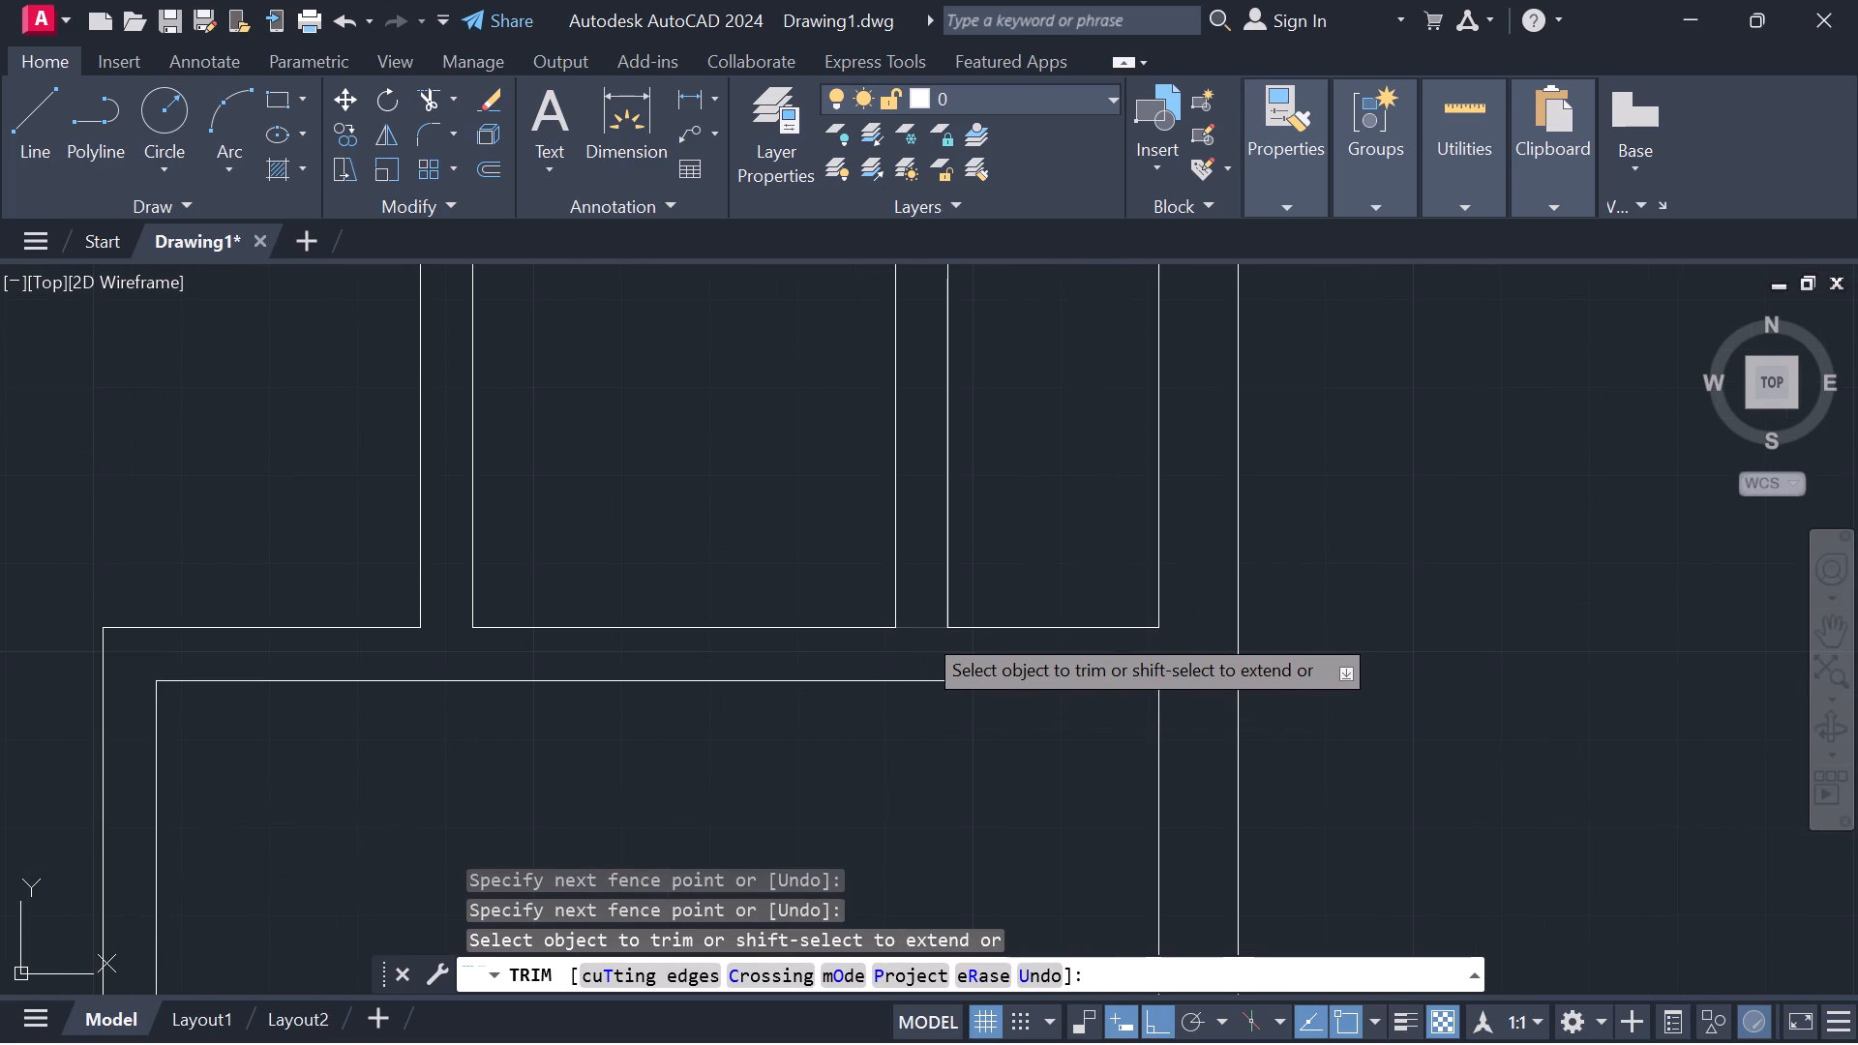
pyautogui.scroll(-2, 918, 584)
pyautogui.moveTo(924, 407); pyautogui.dragTo(910, 526, button='middle')
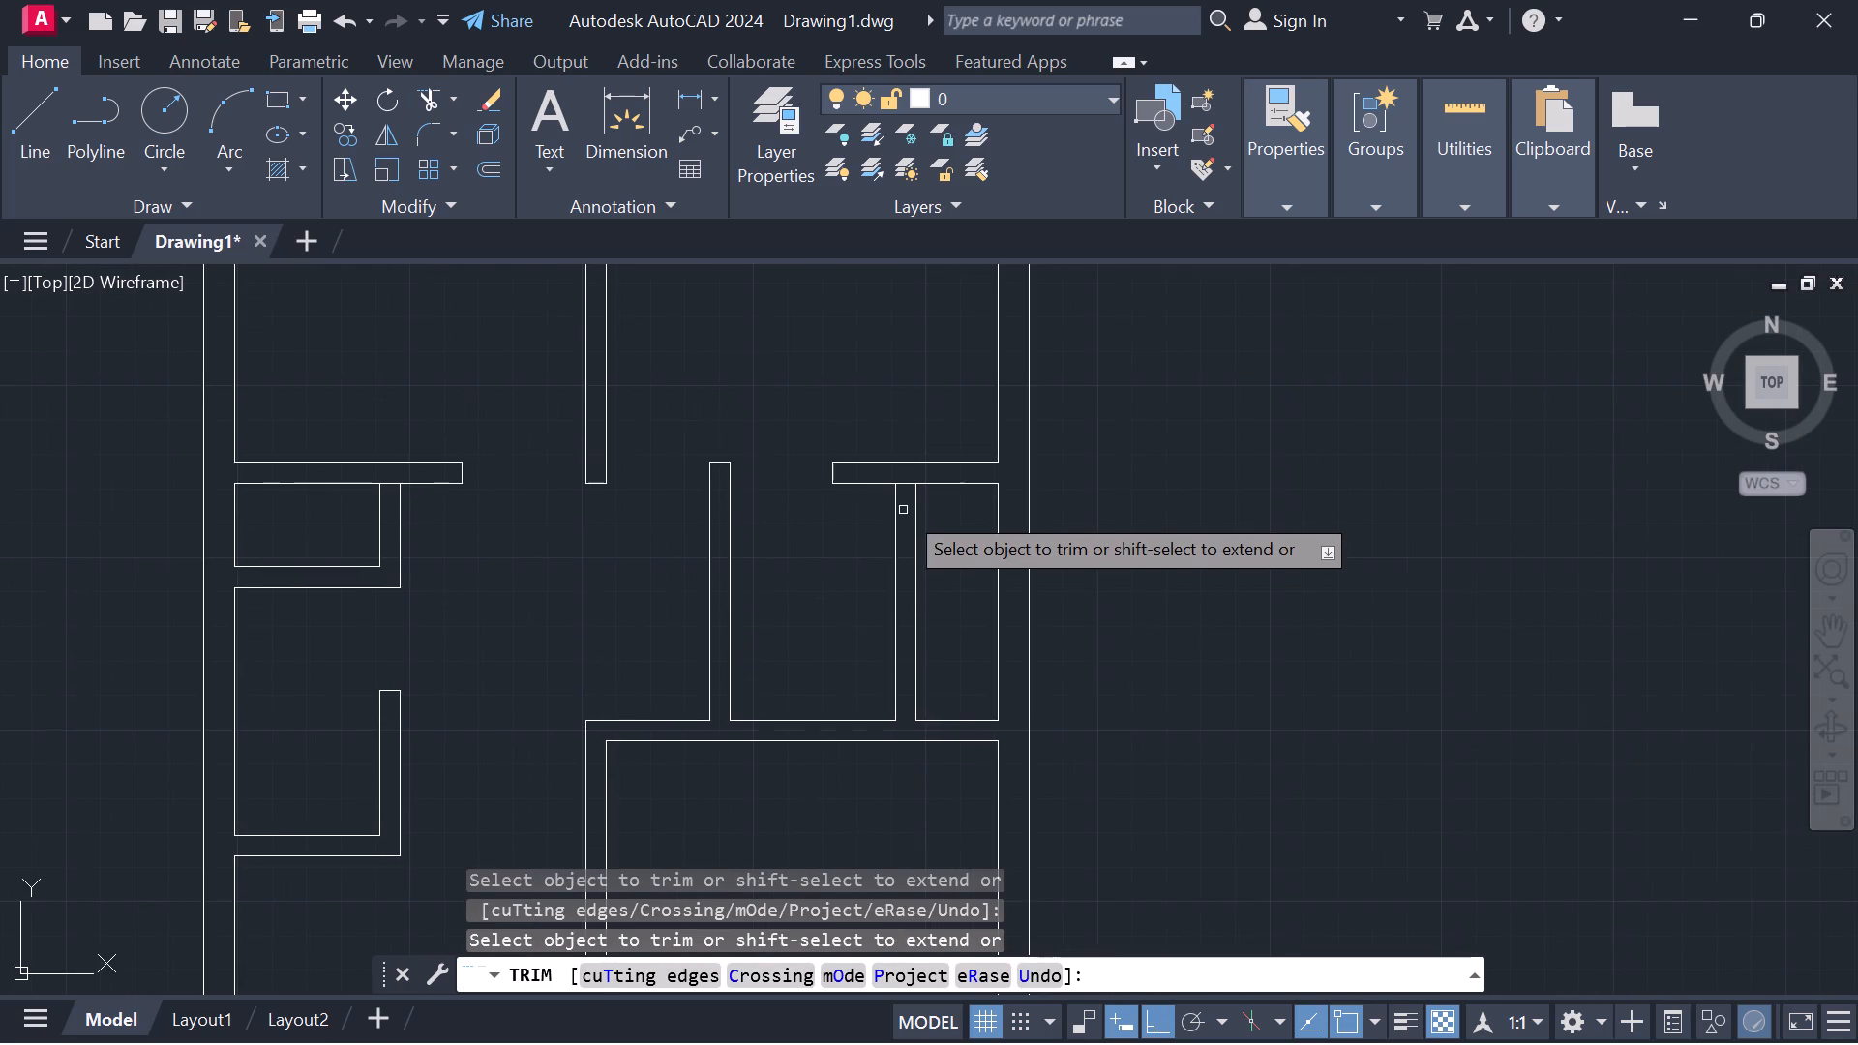
pyautogui.scroll(1, 903, 510)
pyautogui.click(902, 468)
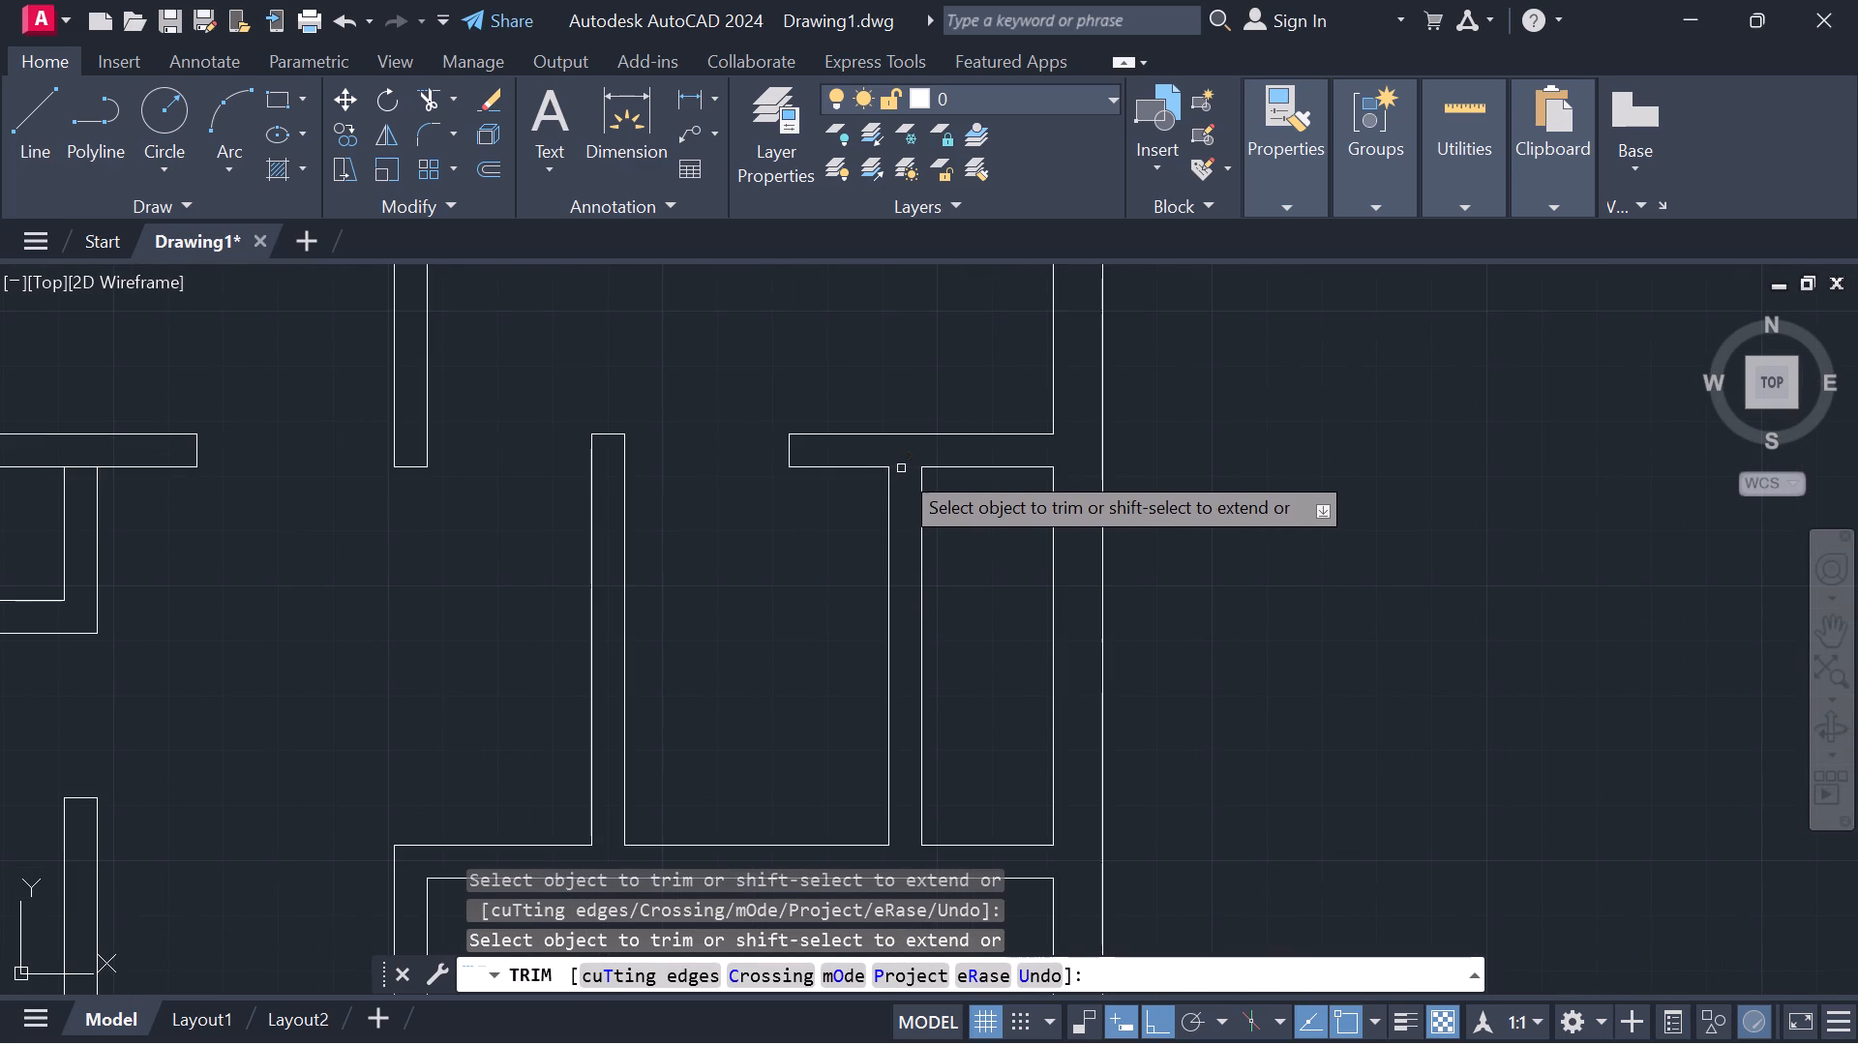
pyautogui.scroll(-2, 342, 480)
pyautogui.press('Escape')
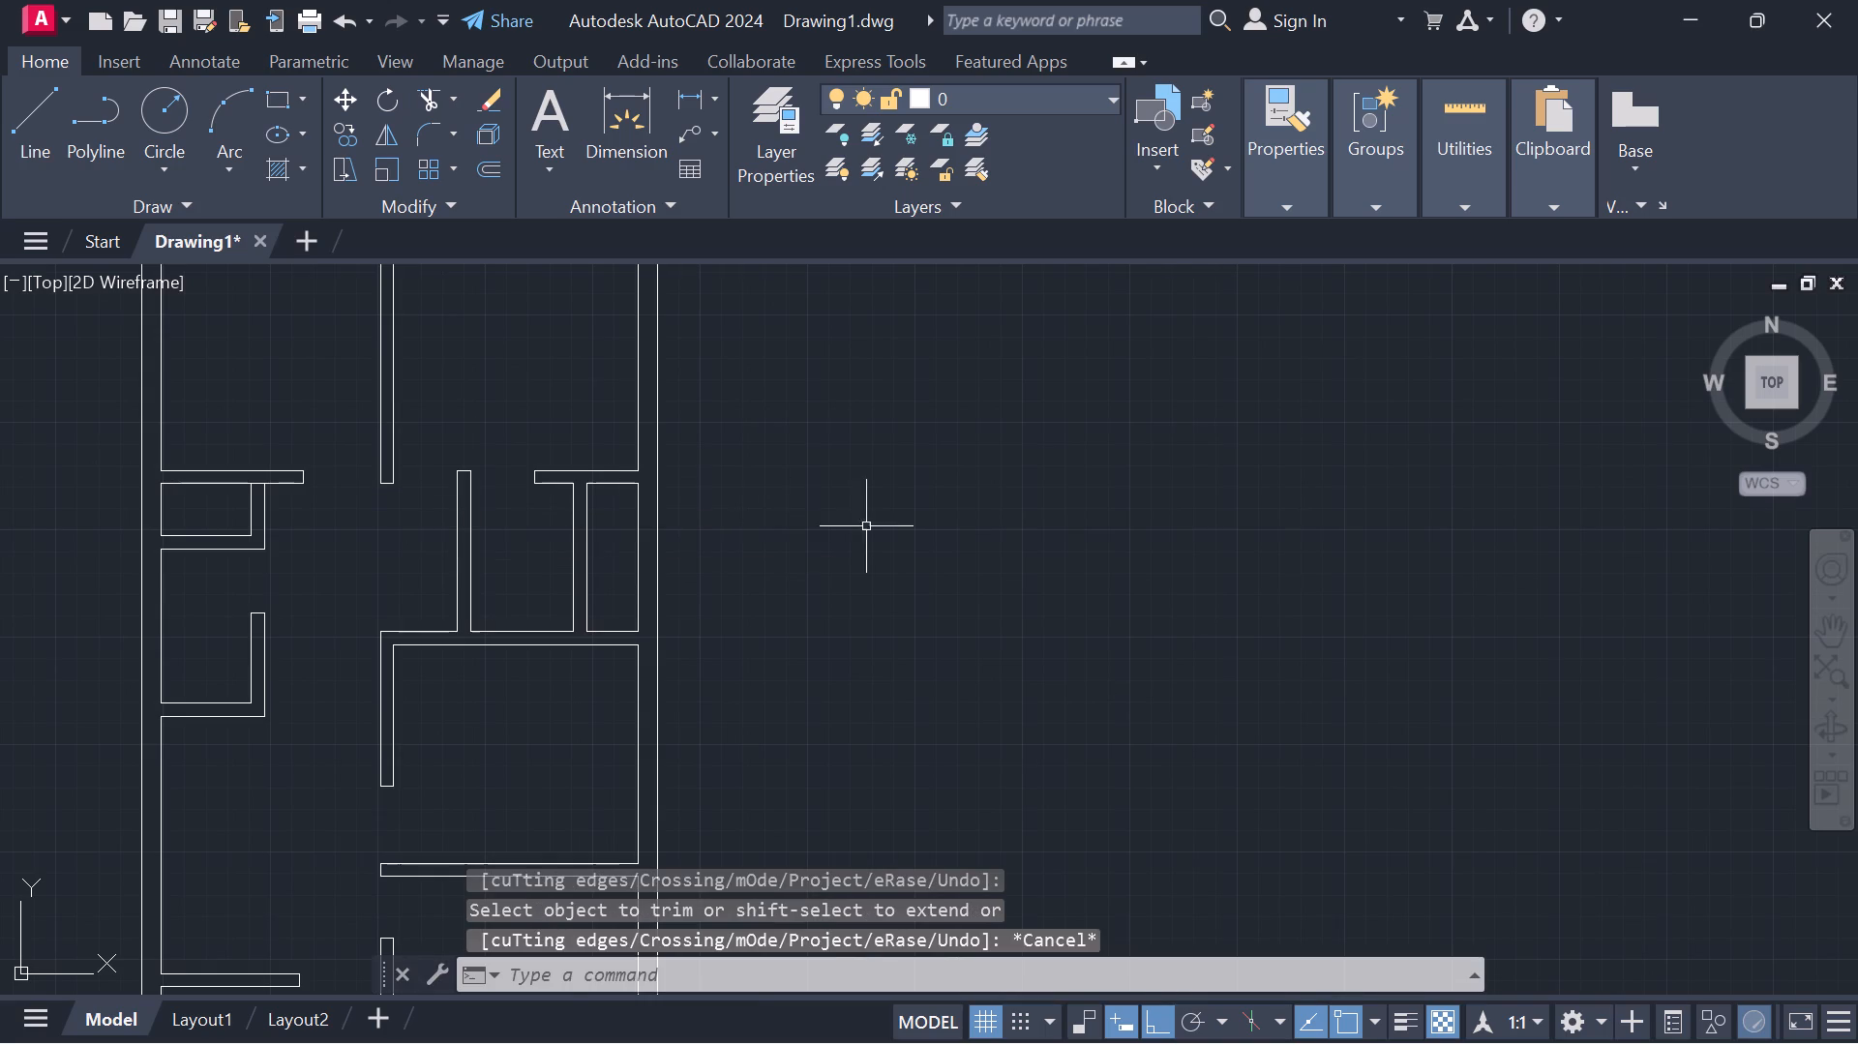
# Examine the overall floor plan and the small rooms and openings below the two upper rooms.
pyautogui.scroll(-2, 922, 513)
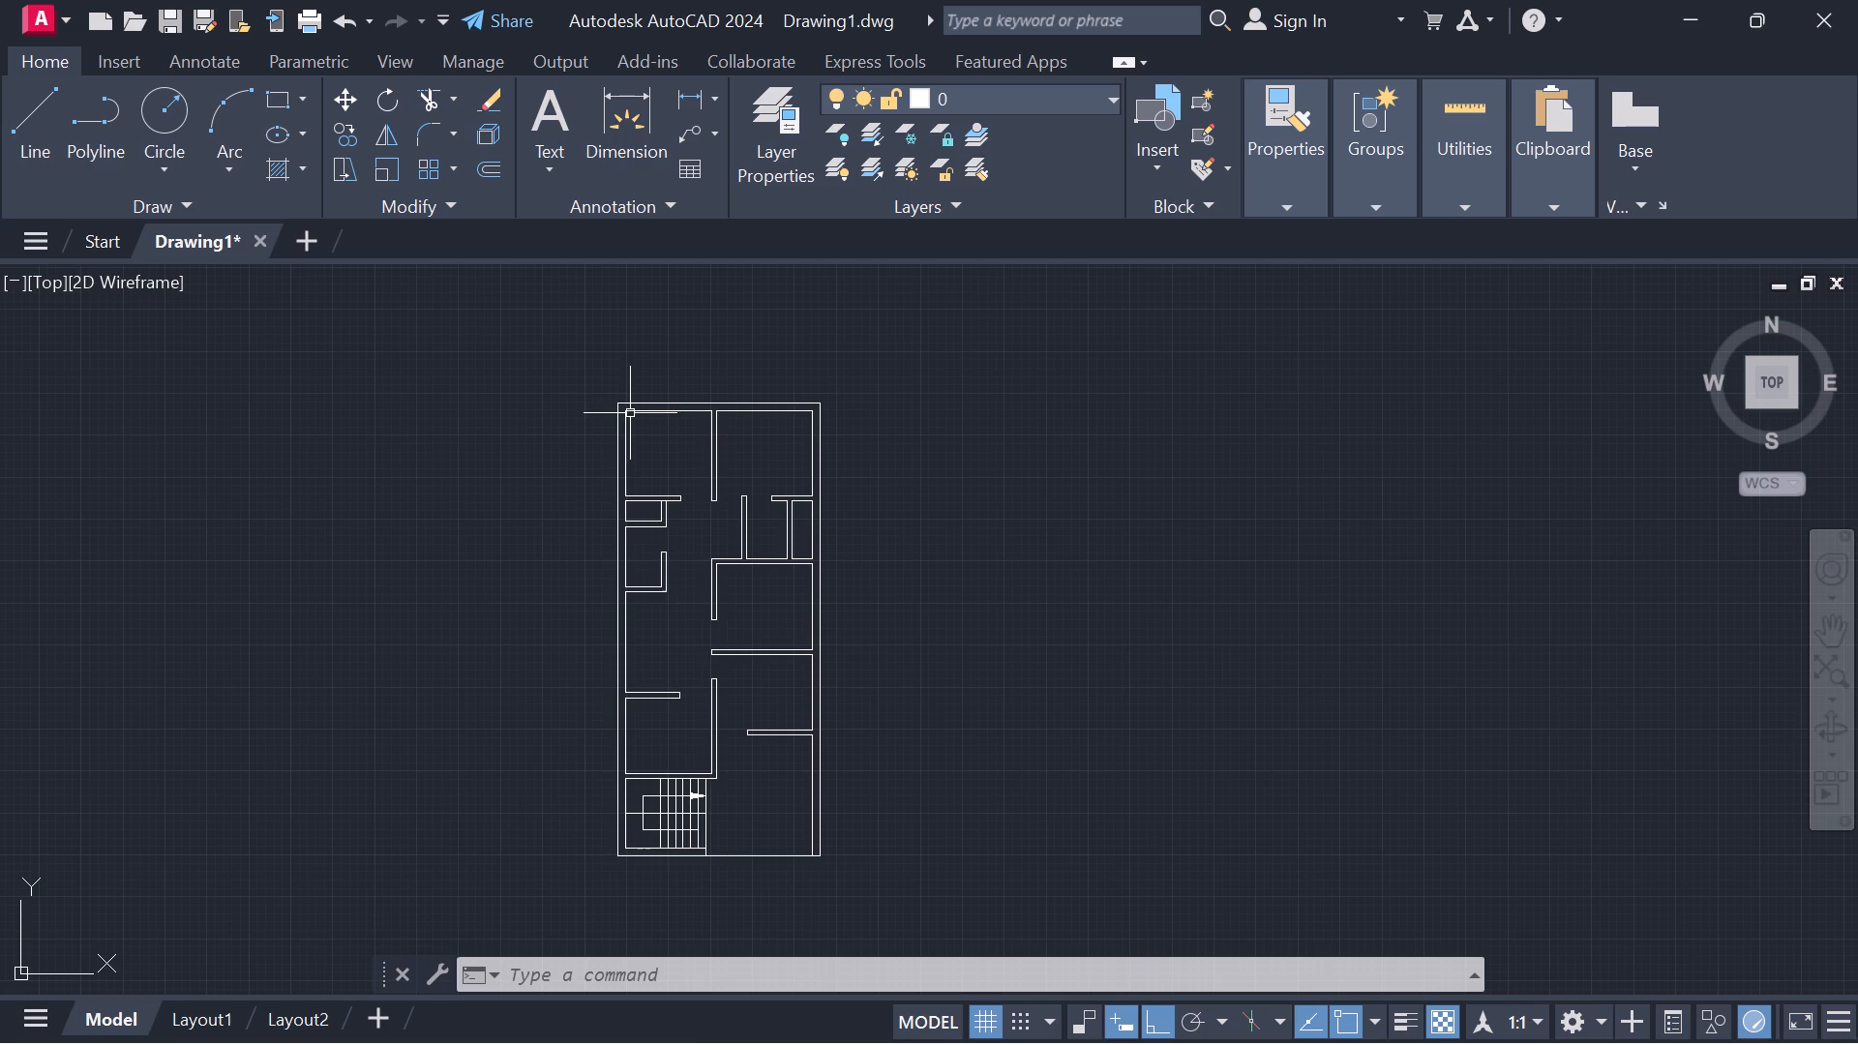
pyautogui.scroll(5, 628, 413)
pyautogui.scroll(-4, 628, 413)
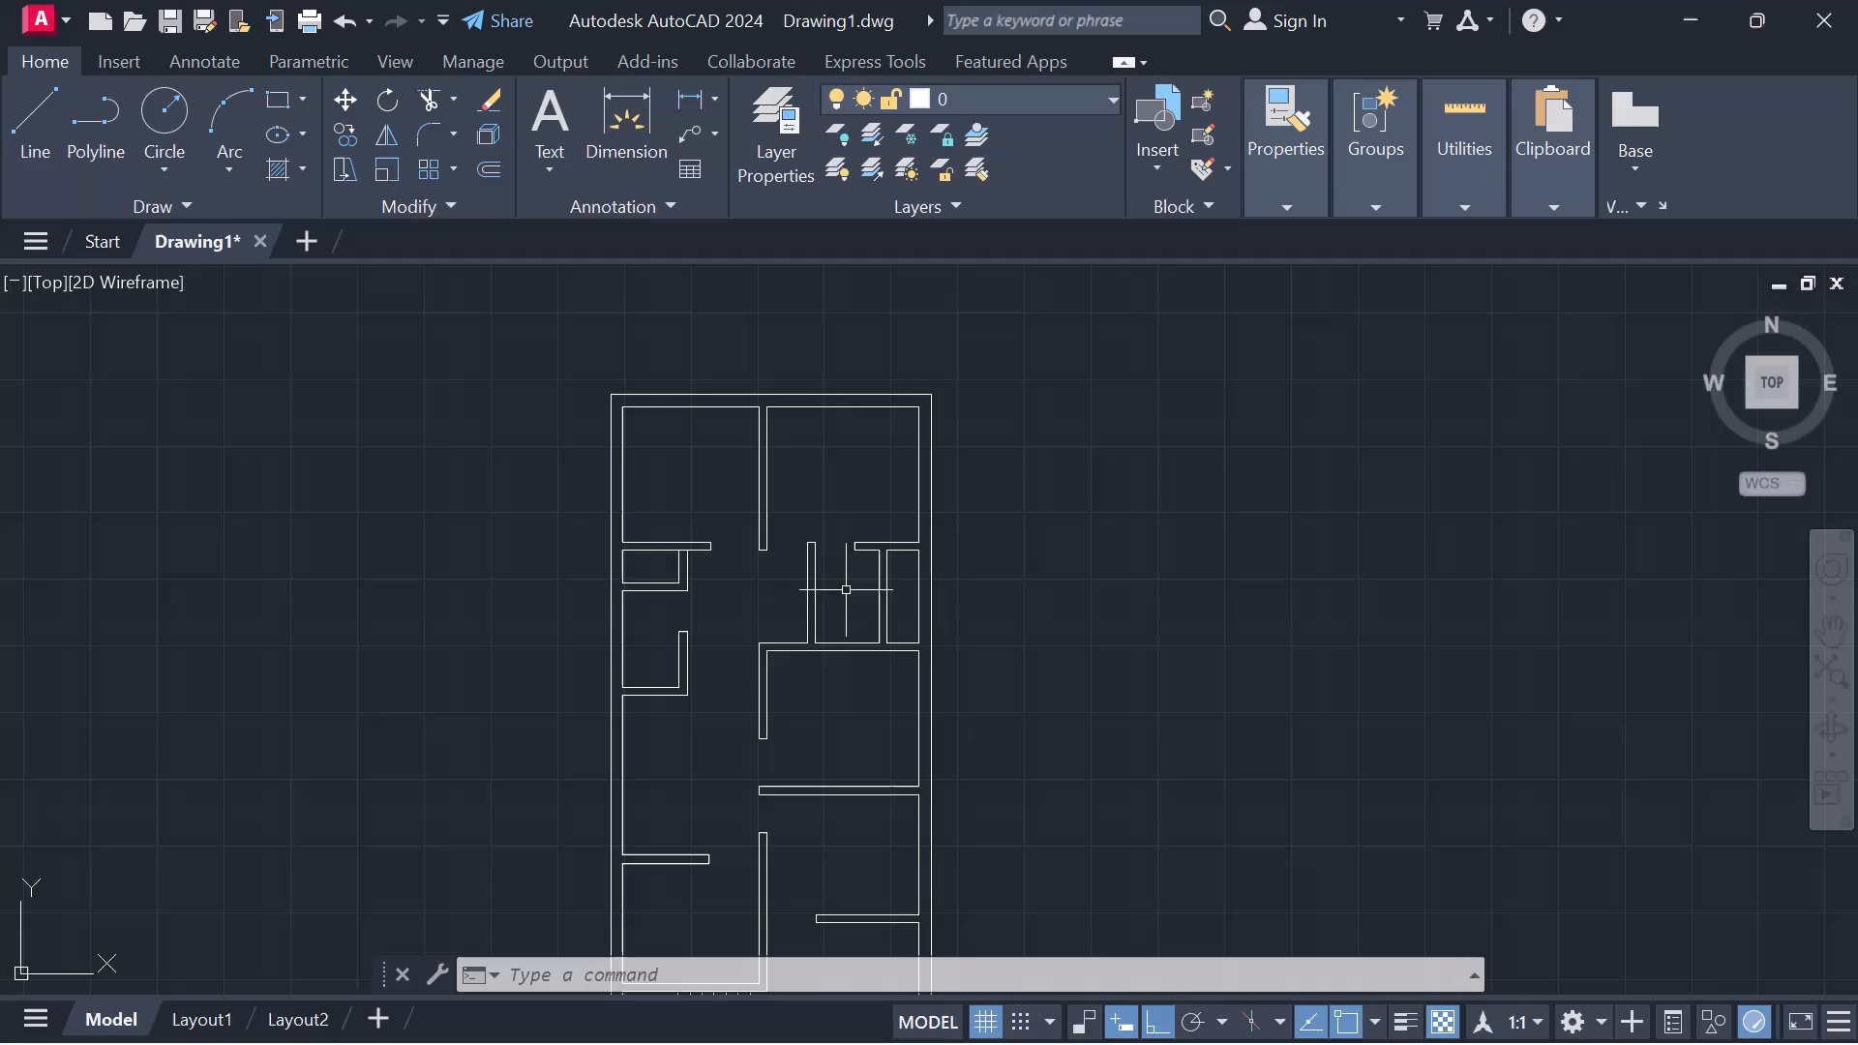
pyautogui.scroll(2, 846, 590)
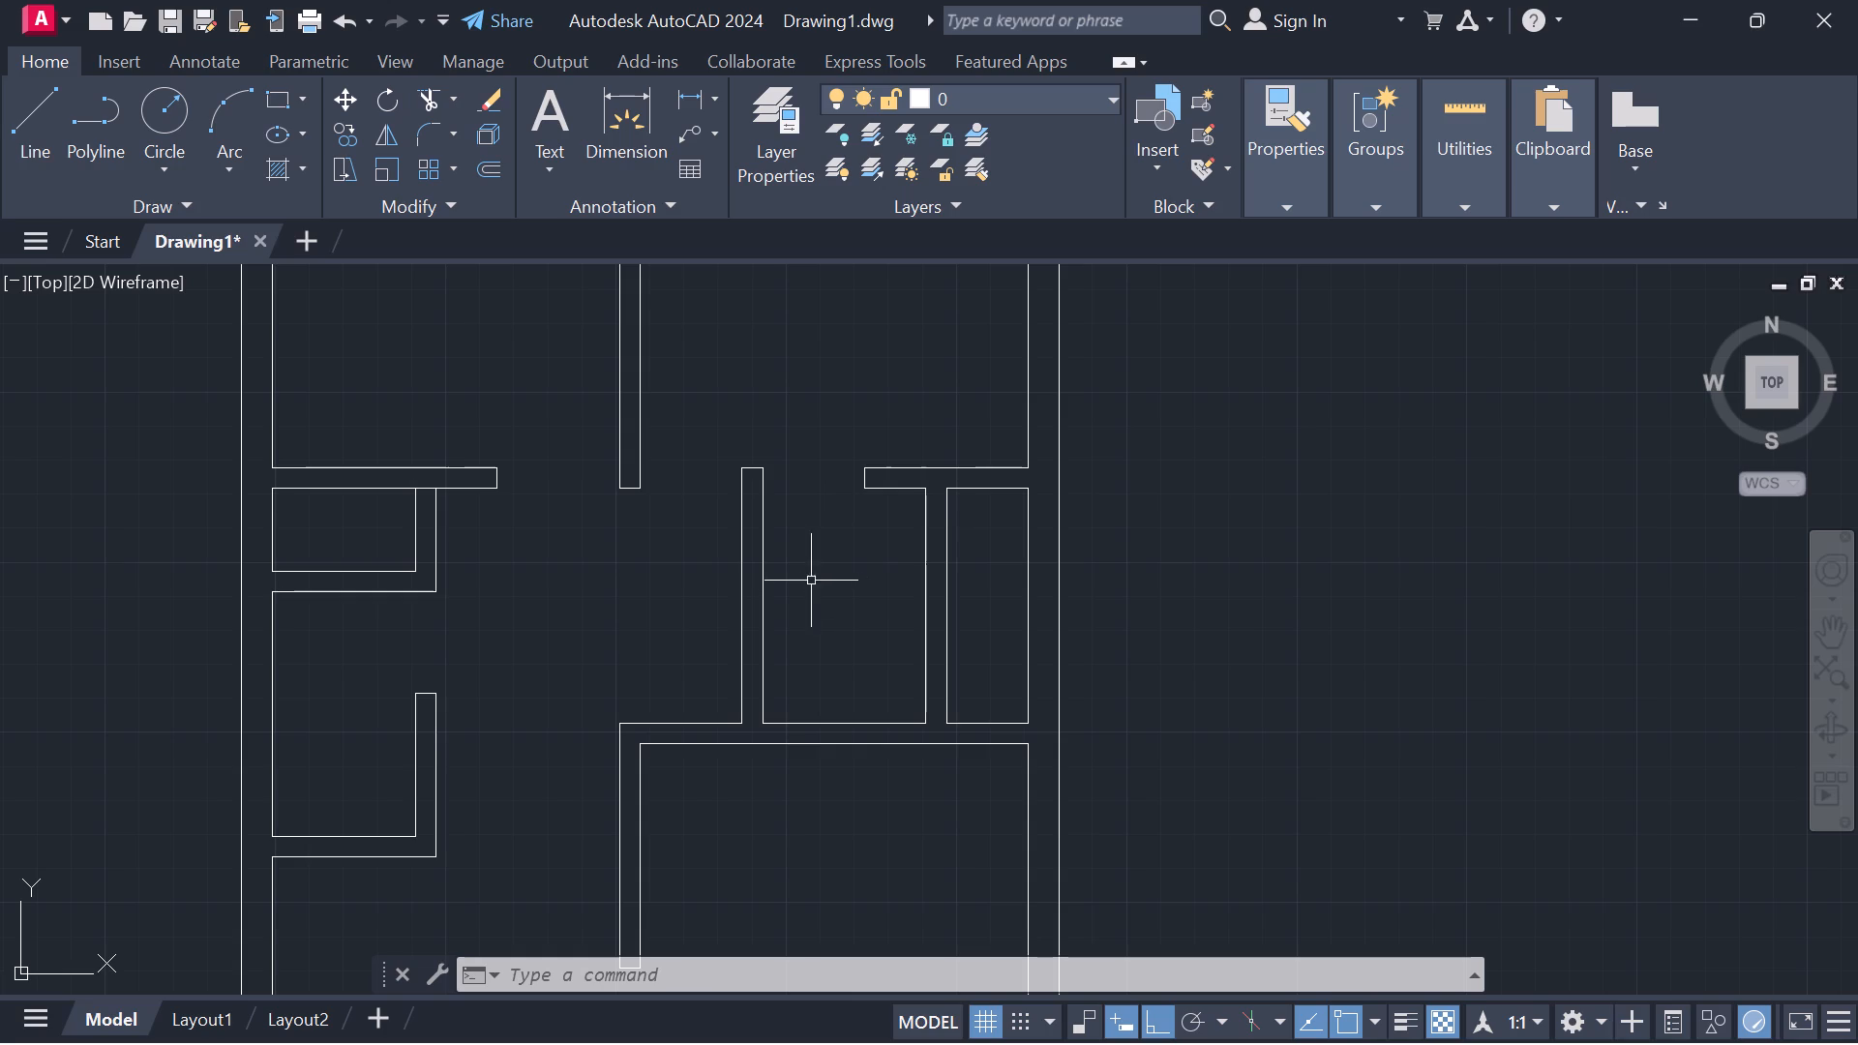
pyautogui.scroll(-2, 675, 487)
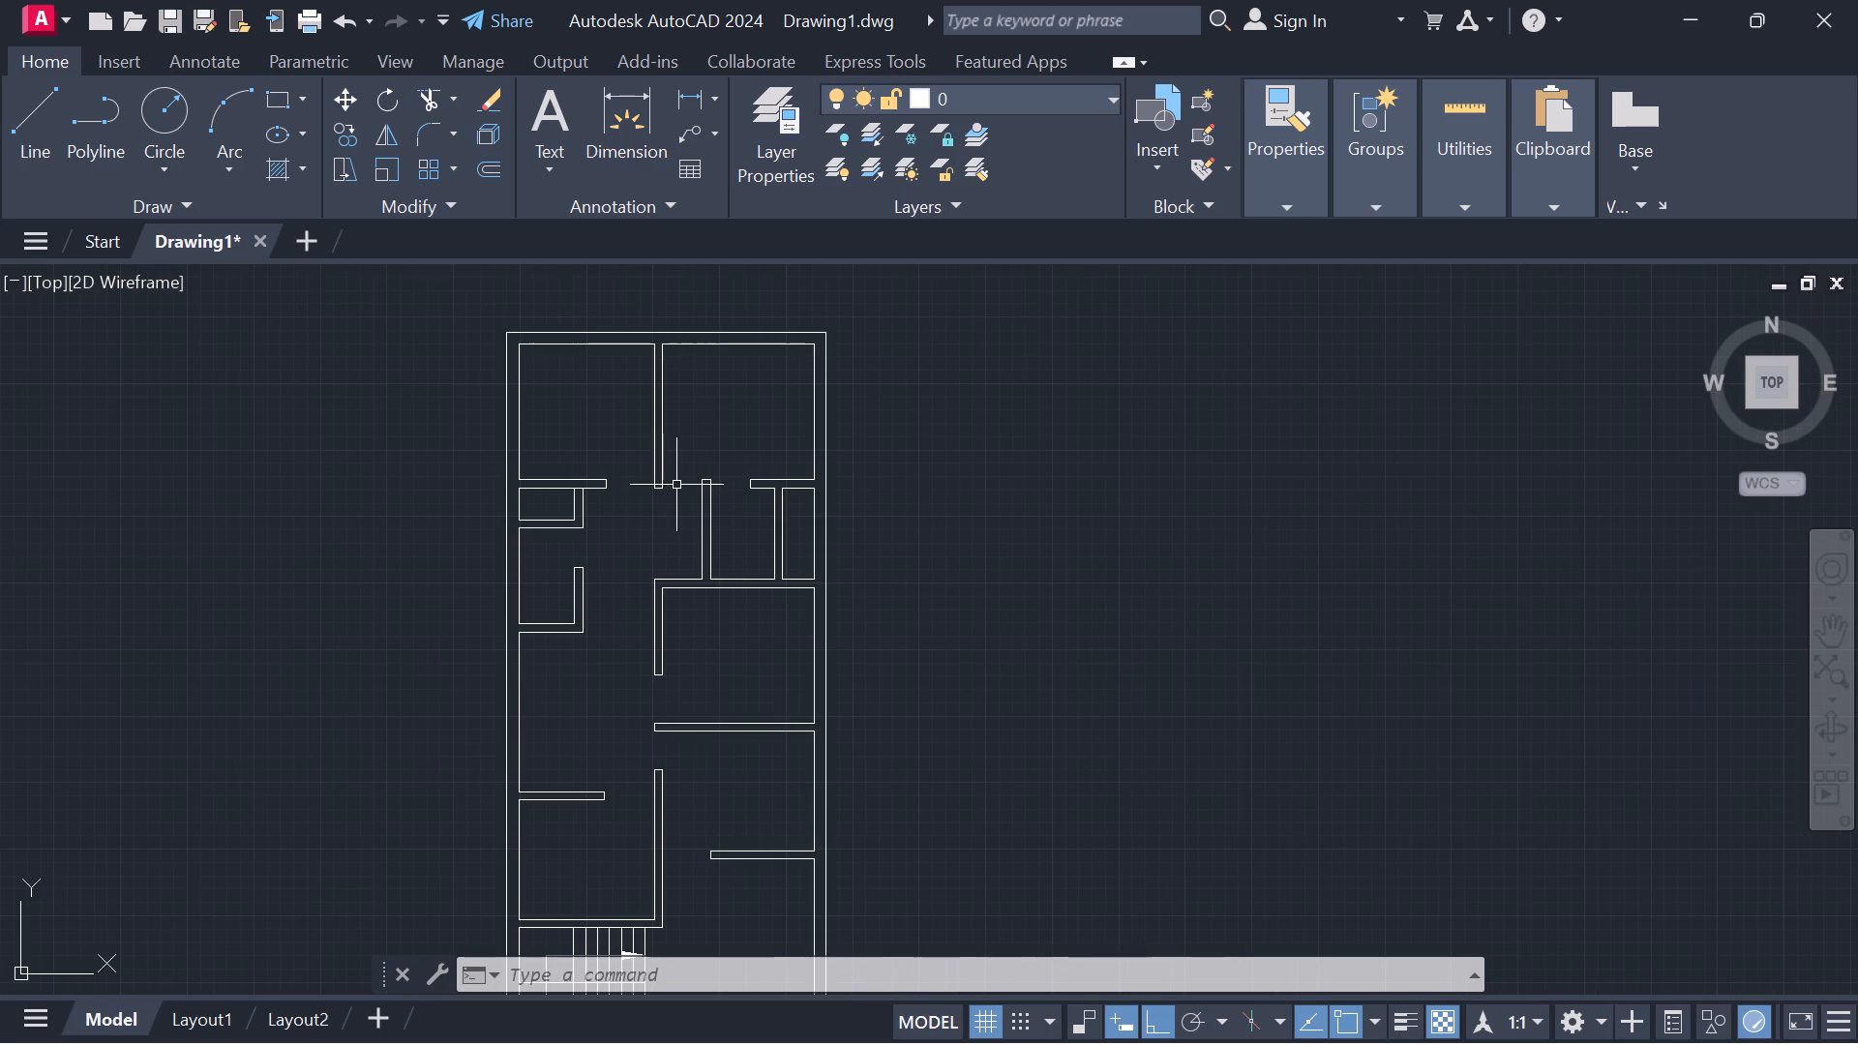
pyautogui.scroll(1, 680, 483)
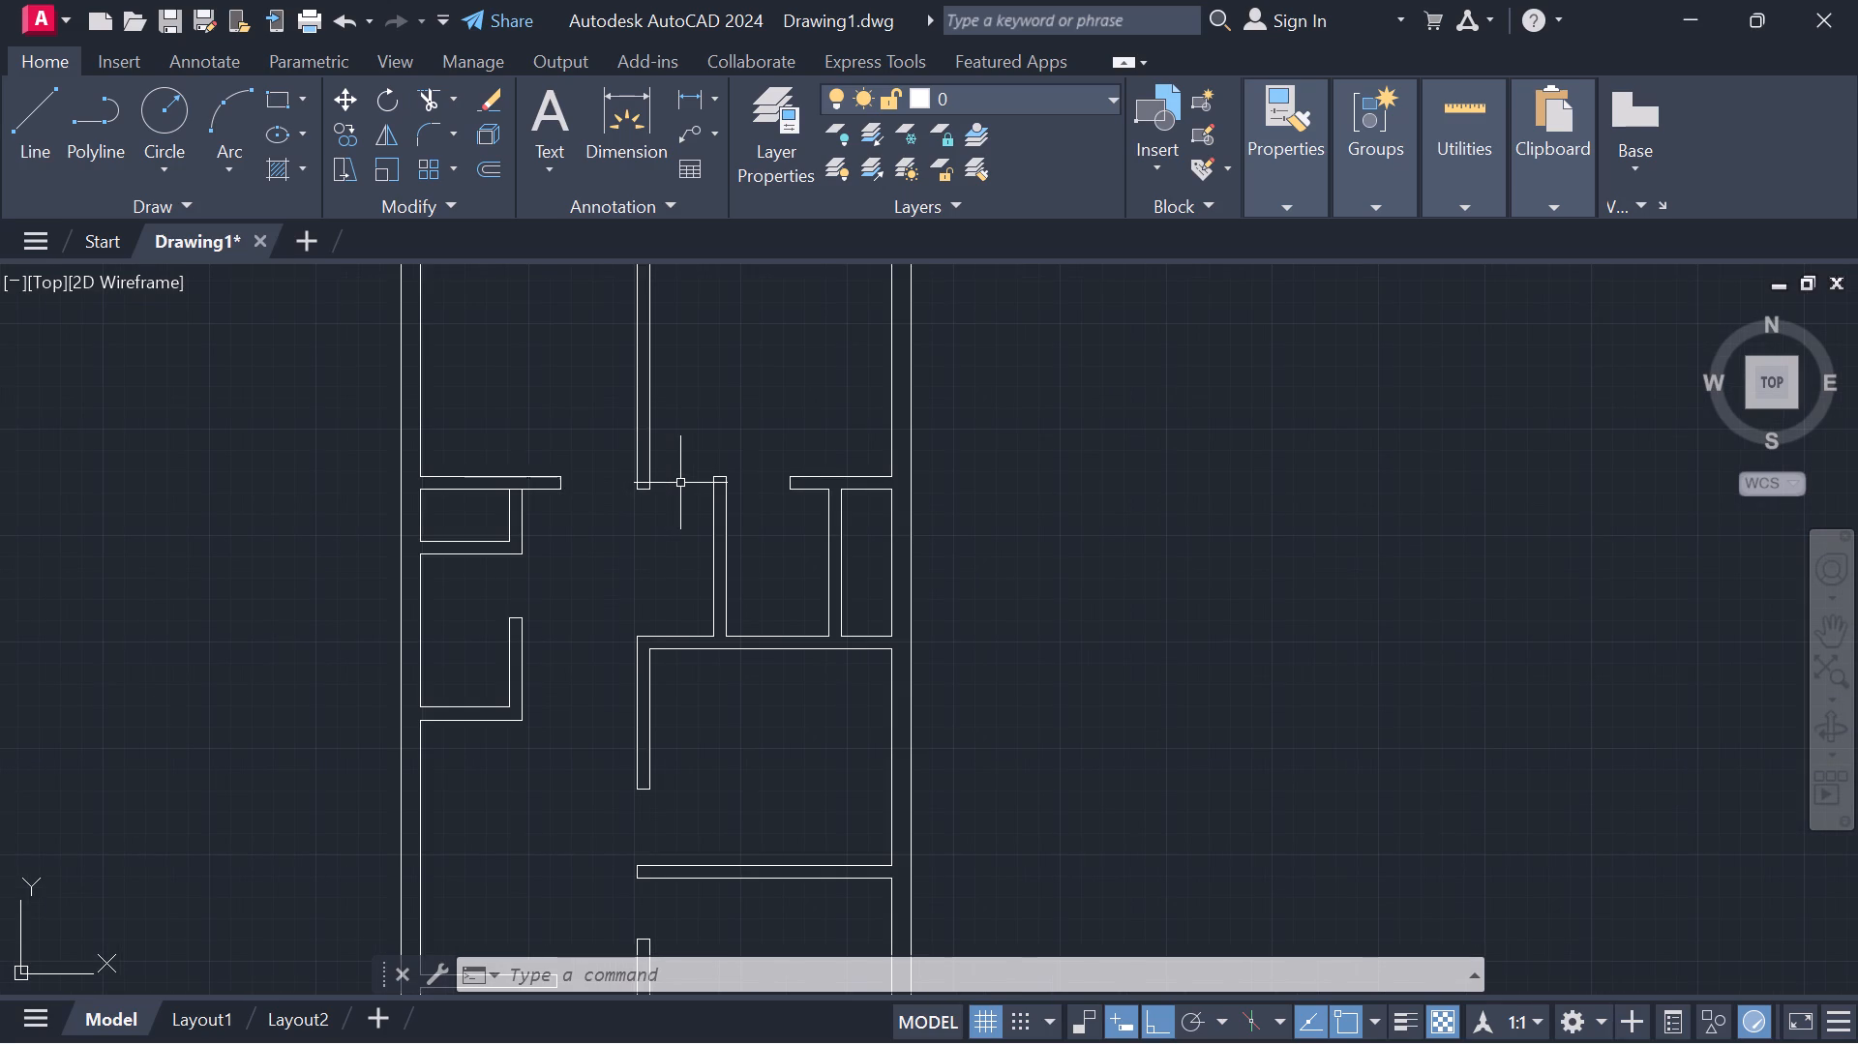
pyautogui.scroll(2, 680, 483)
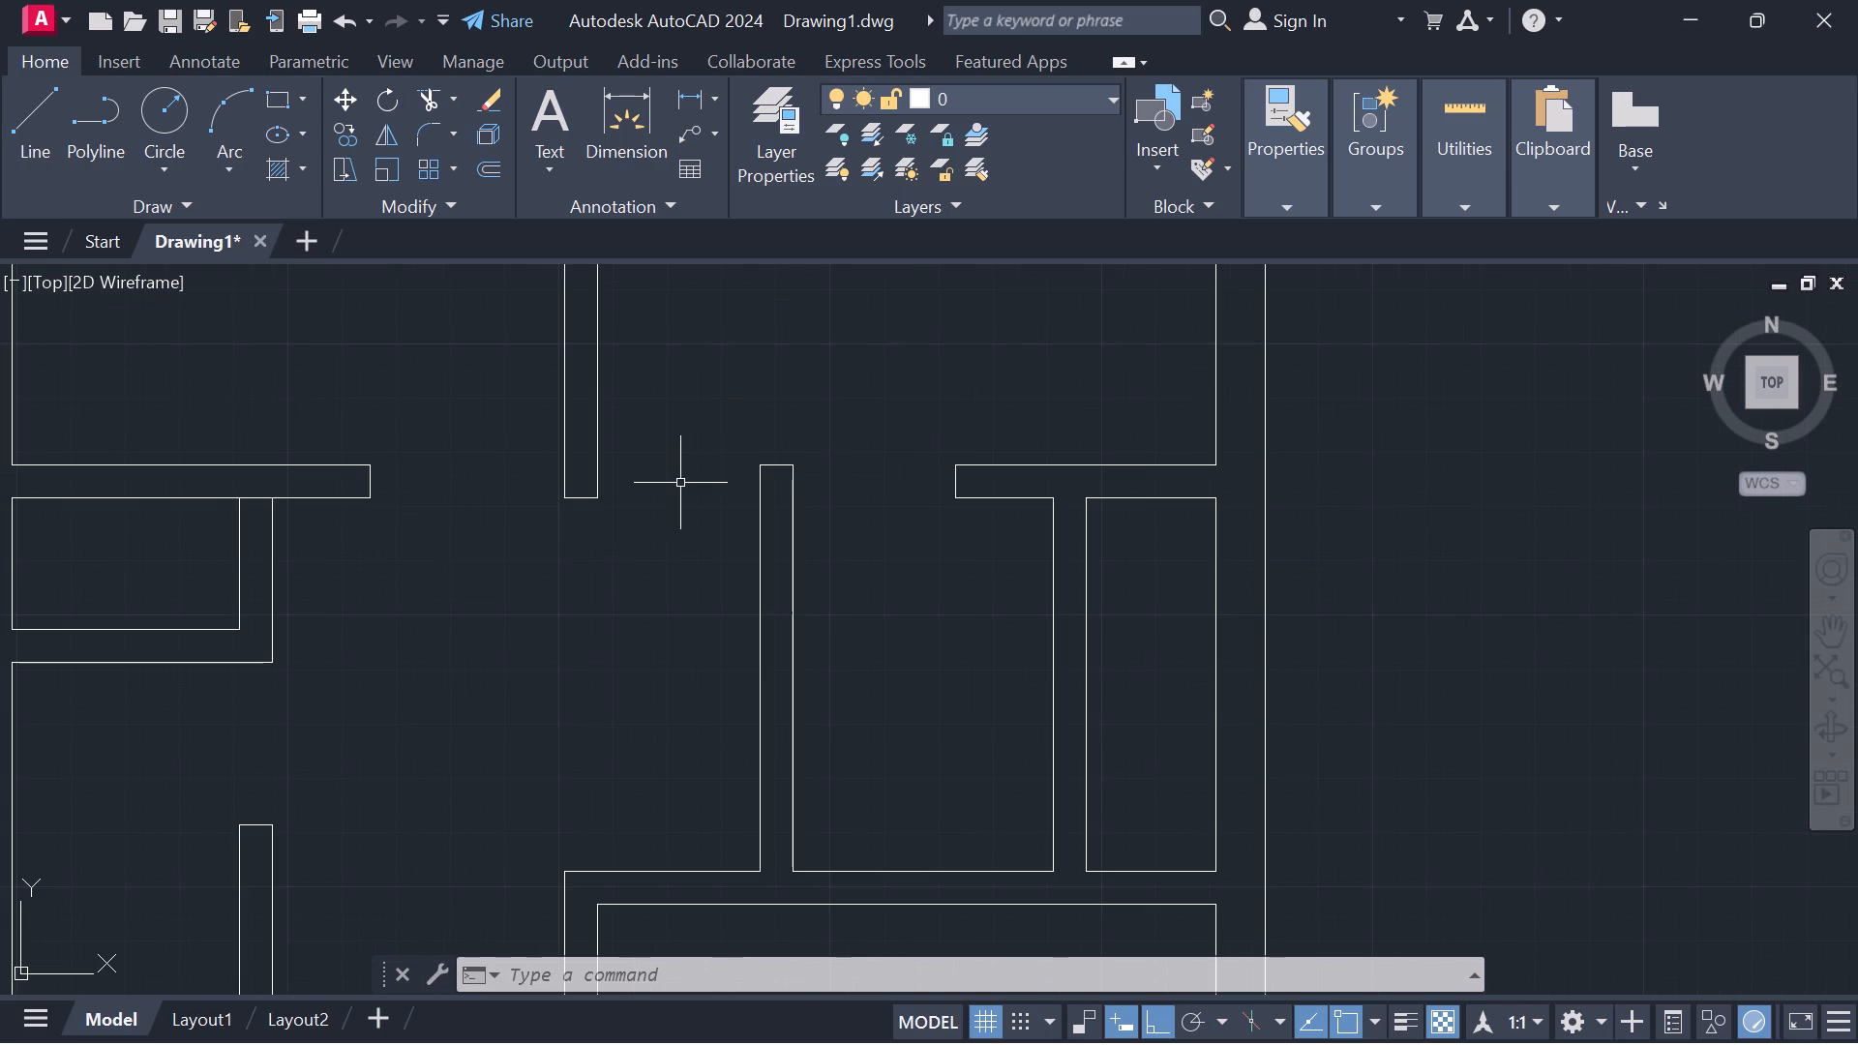
pyautogui.moveTo(550, 525); pyautogui.dragTo(554, 526, button='middle')
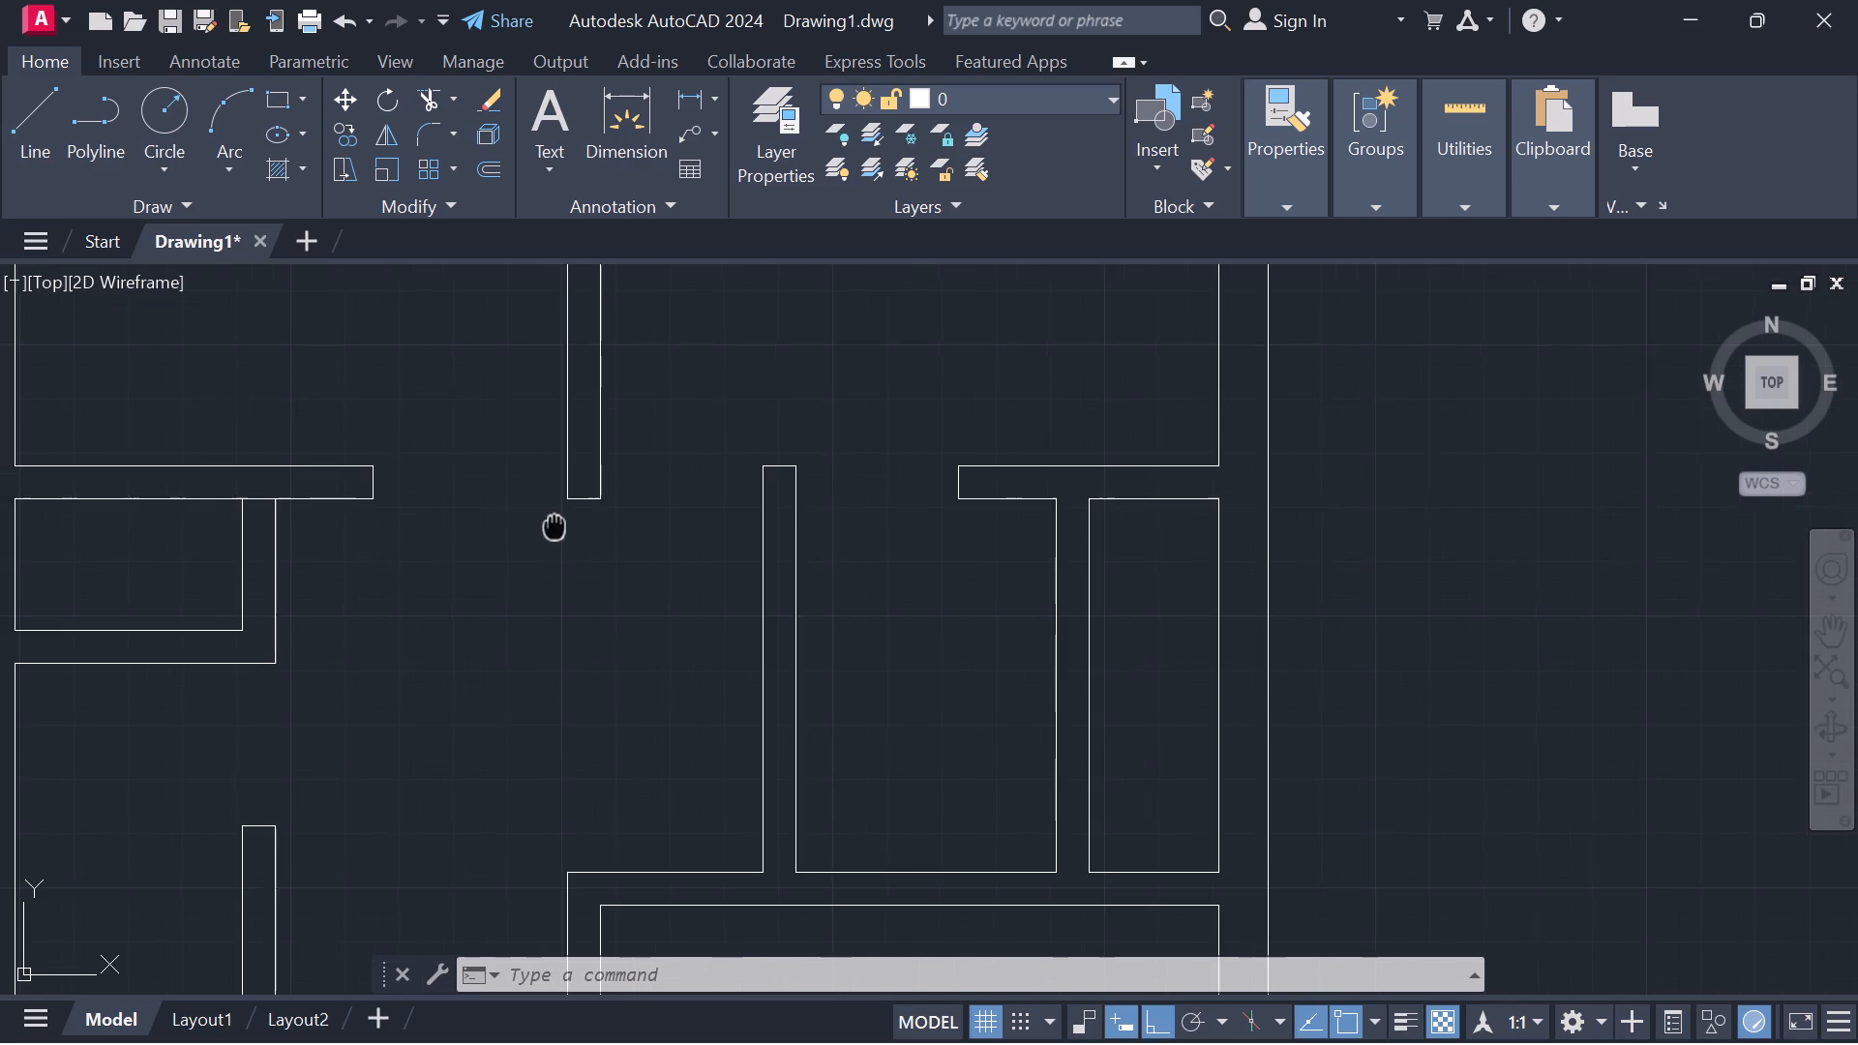
pyautogui.moveTo(554, 526); pyautogui.dragTo(659, 523, button='middle')
pyautogui.scroll(-1, 648, 517)
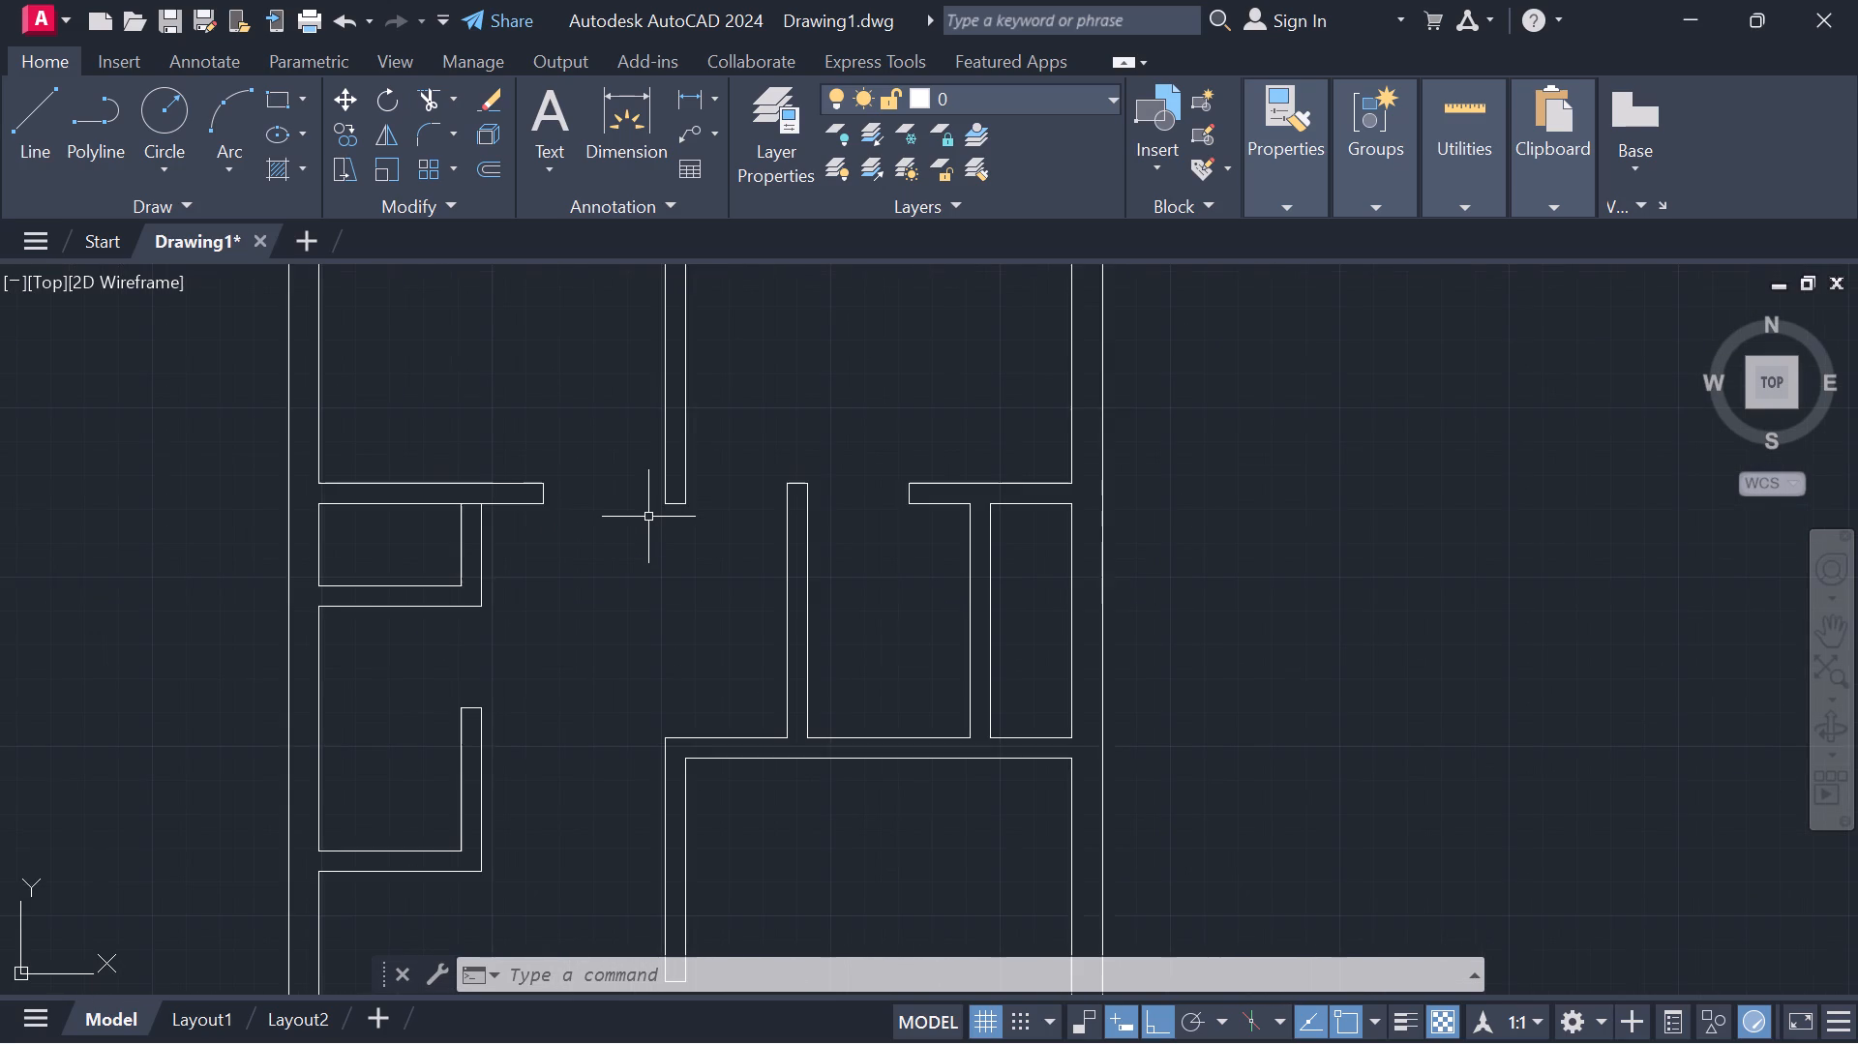
pyautogui.scroll(-2, 648, 517)
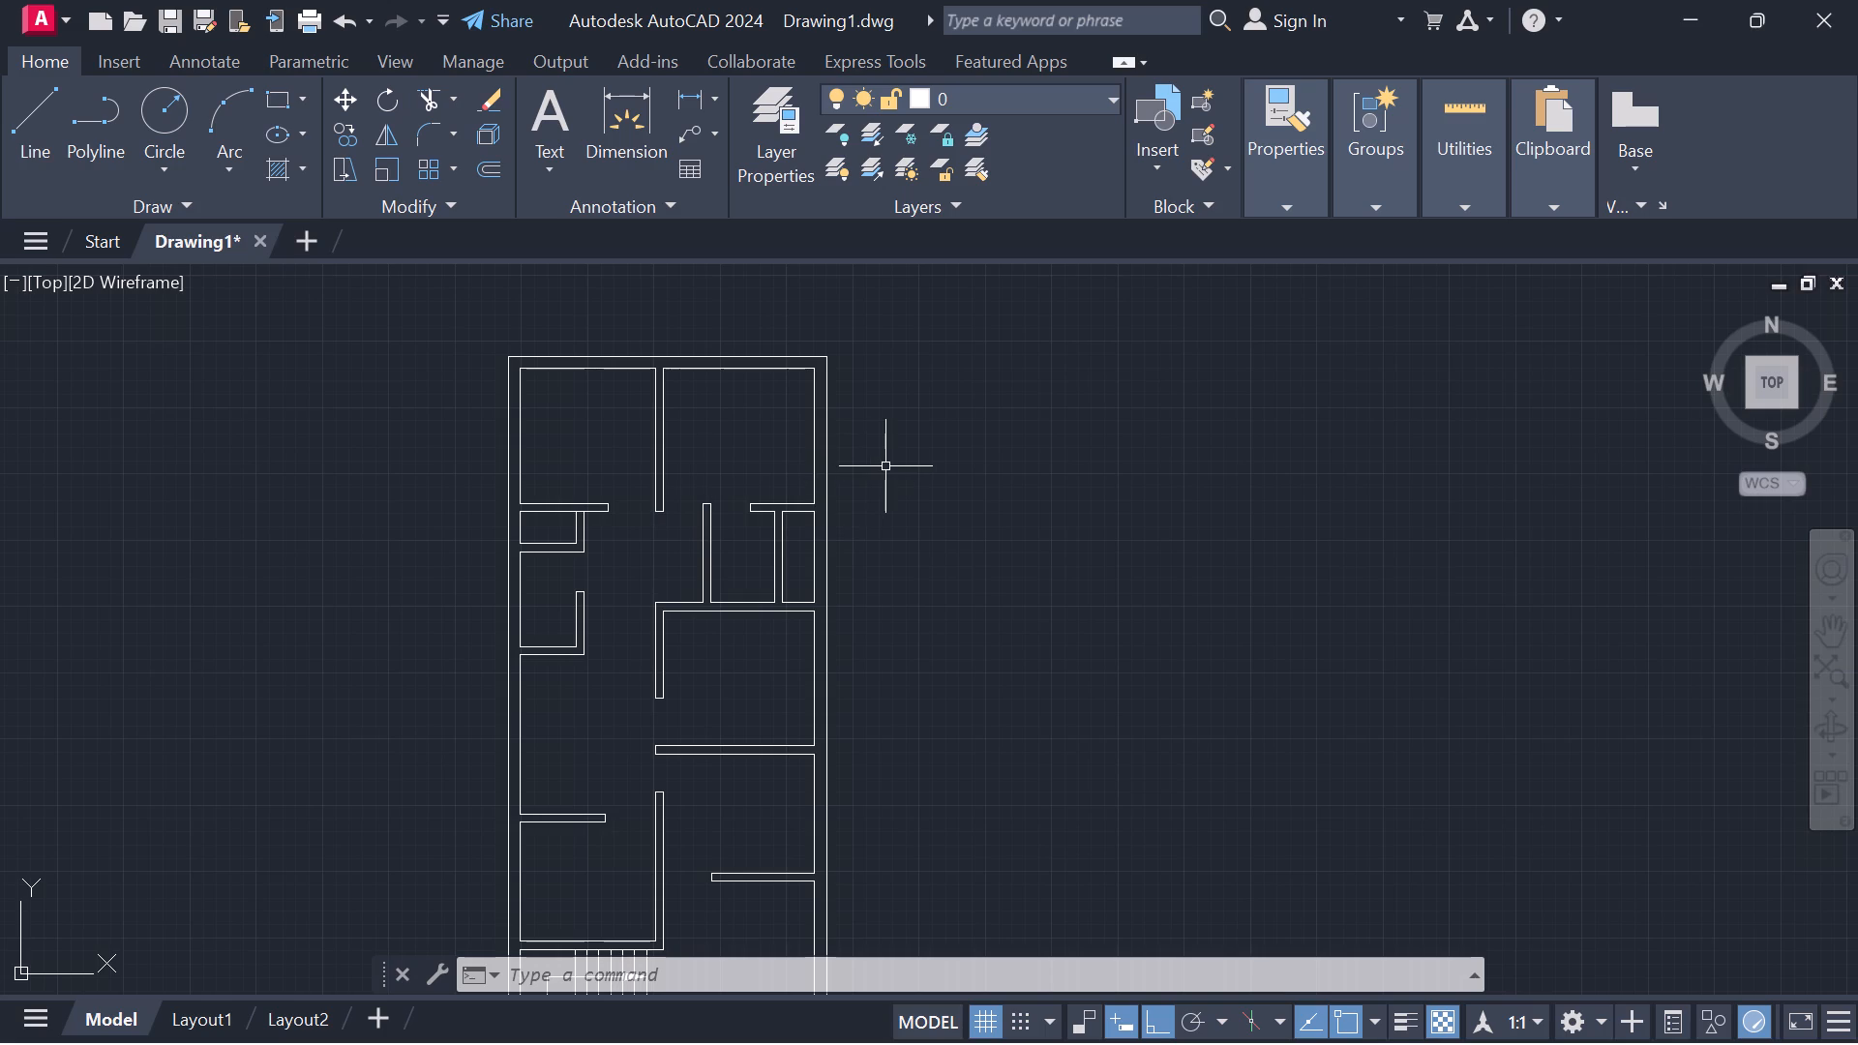
pyautogui.moveTo(895, 463); pyautogui.dragTo(481, 440, button='middle')
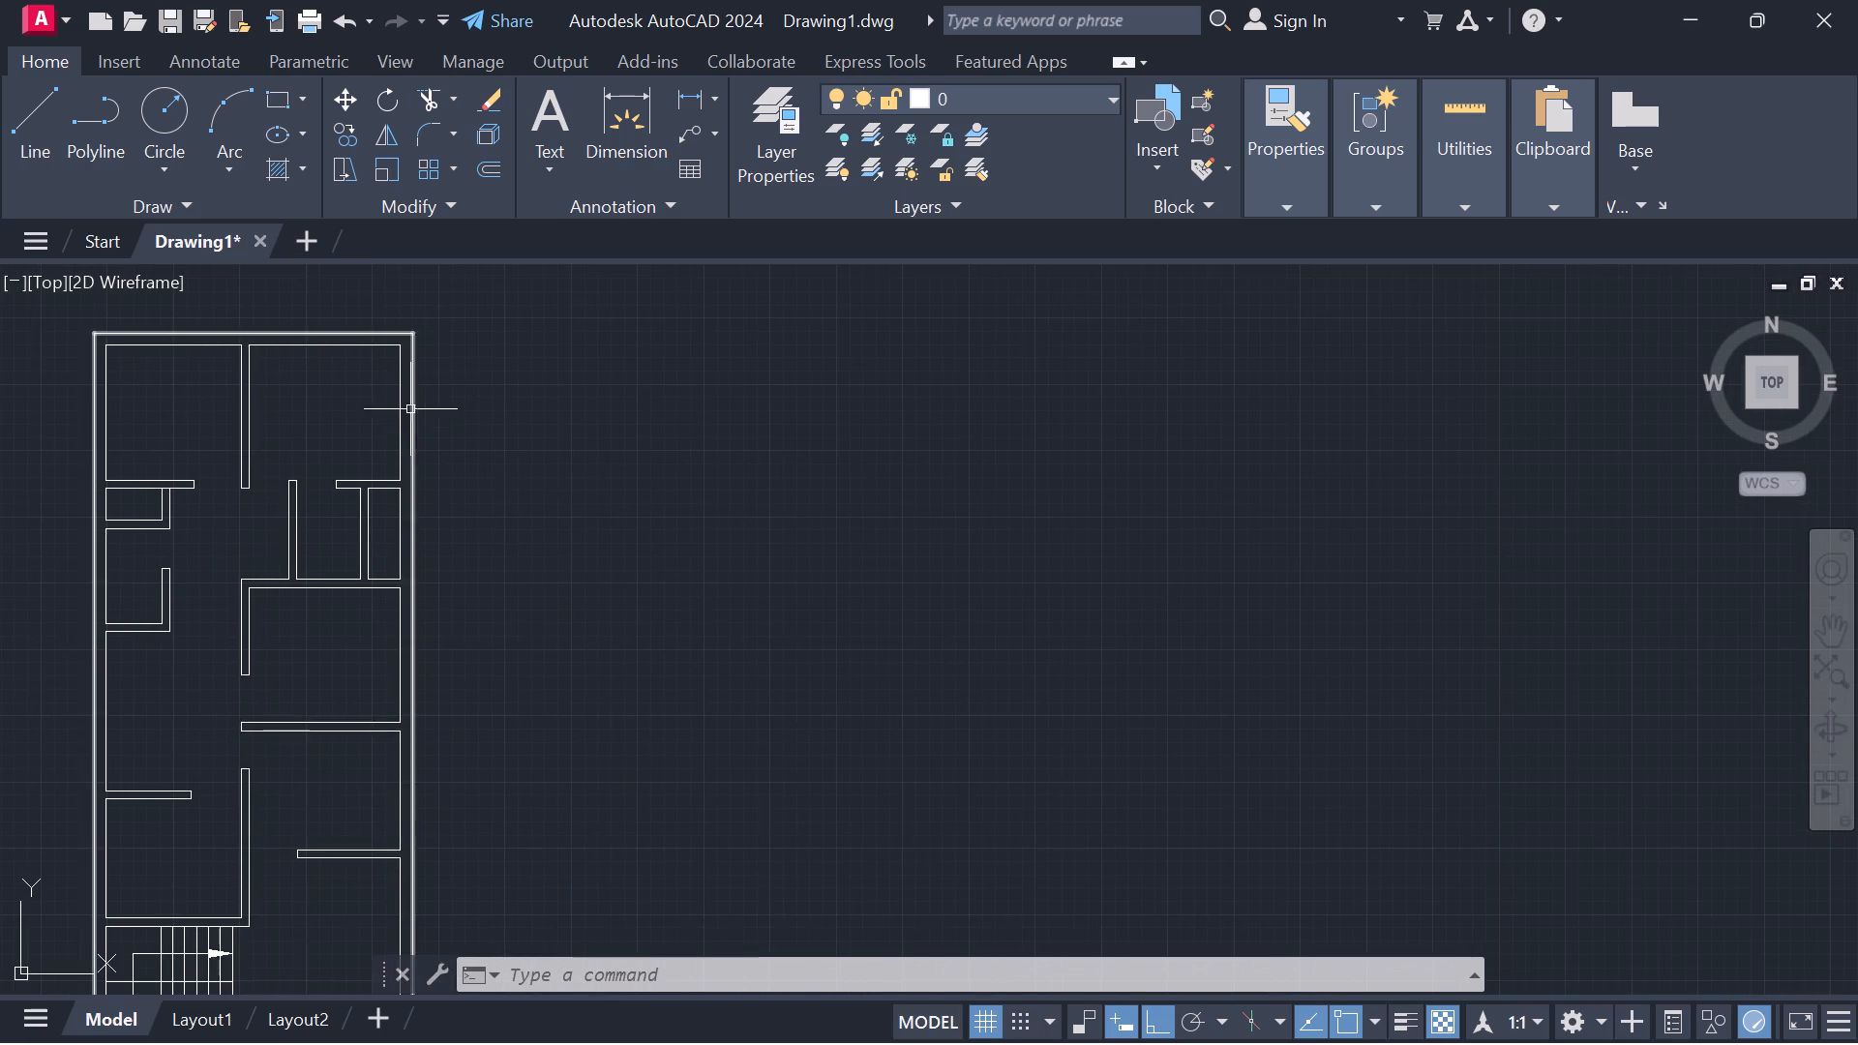
pyautogui.moveTo(195, 391); pyautogui.dragTo(568, 403, button='middle')
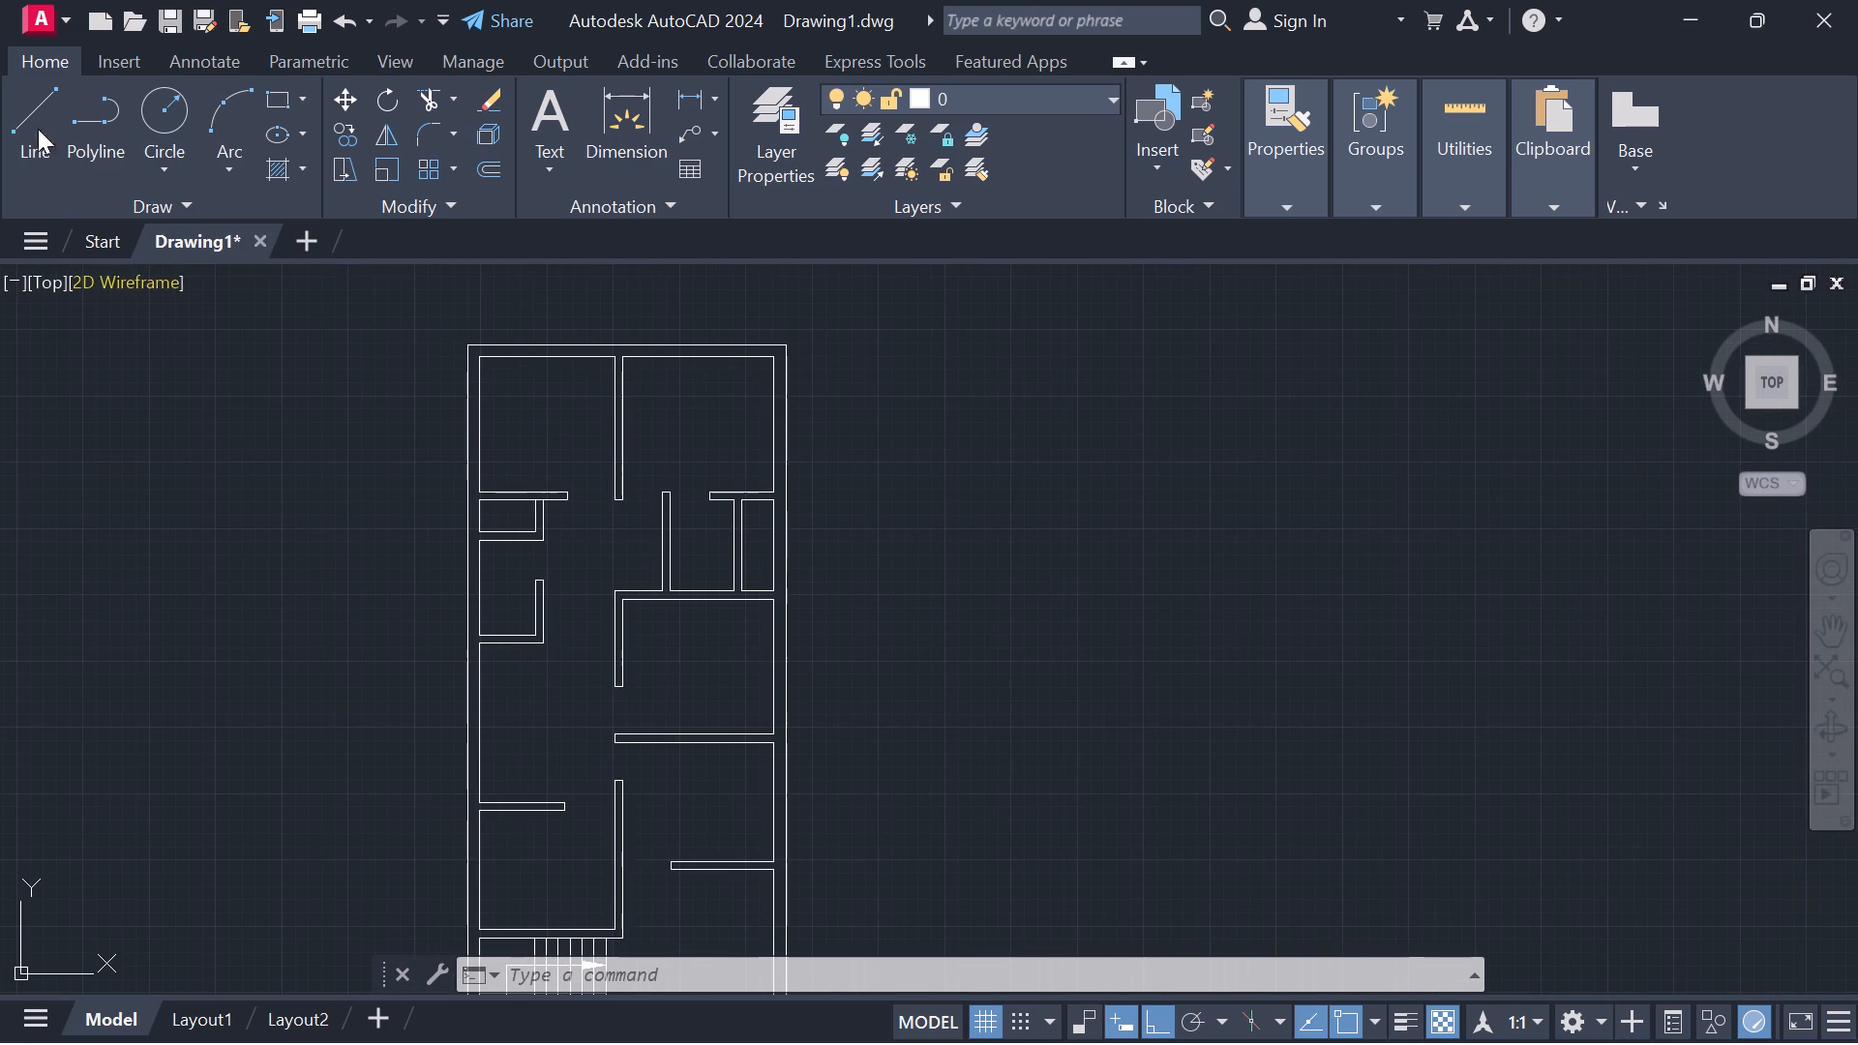
# Draw a 3' long window outline across the upper-left room's exterior side wall, with a lengthwise line through its middle.
pyautogui.click(45, 107)
pyautogui.scroll(2, 419, 399)
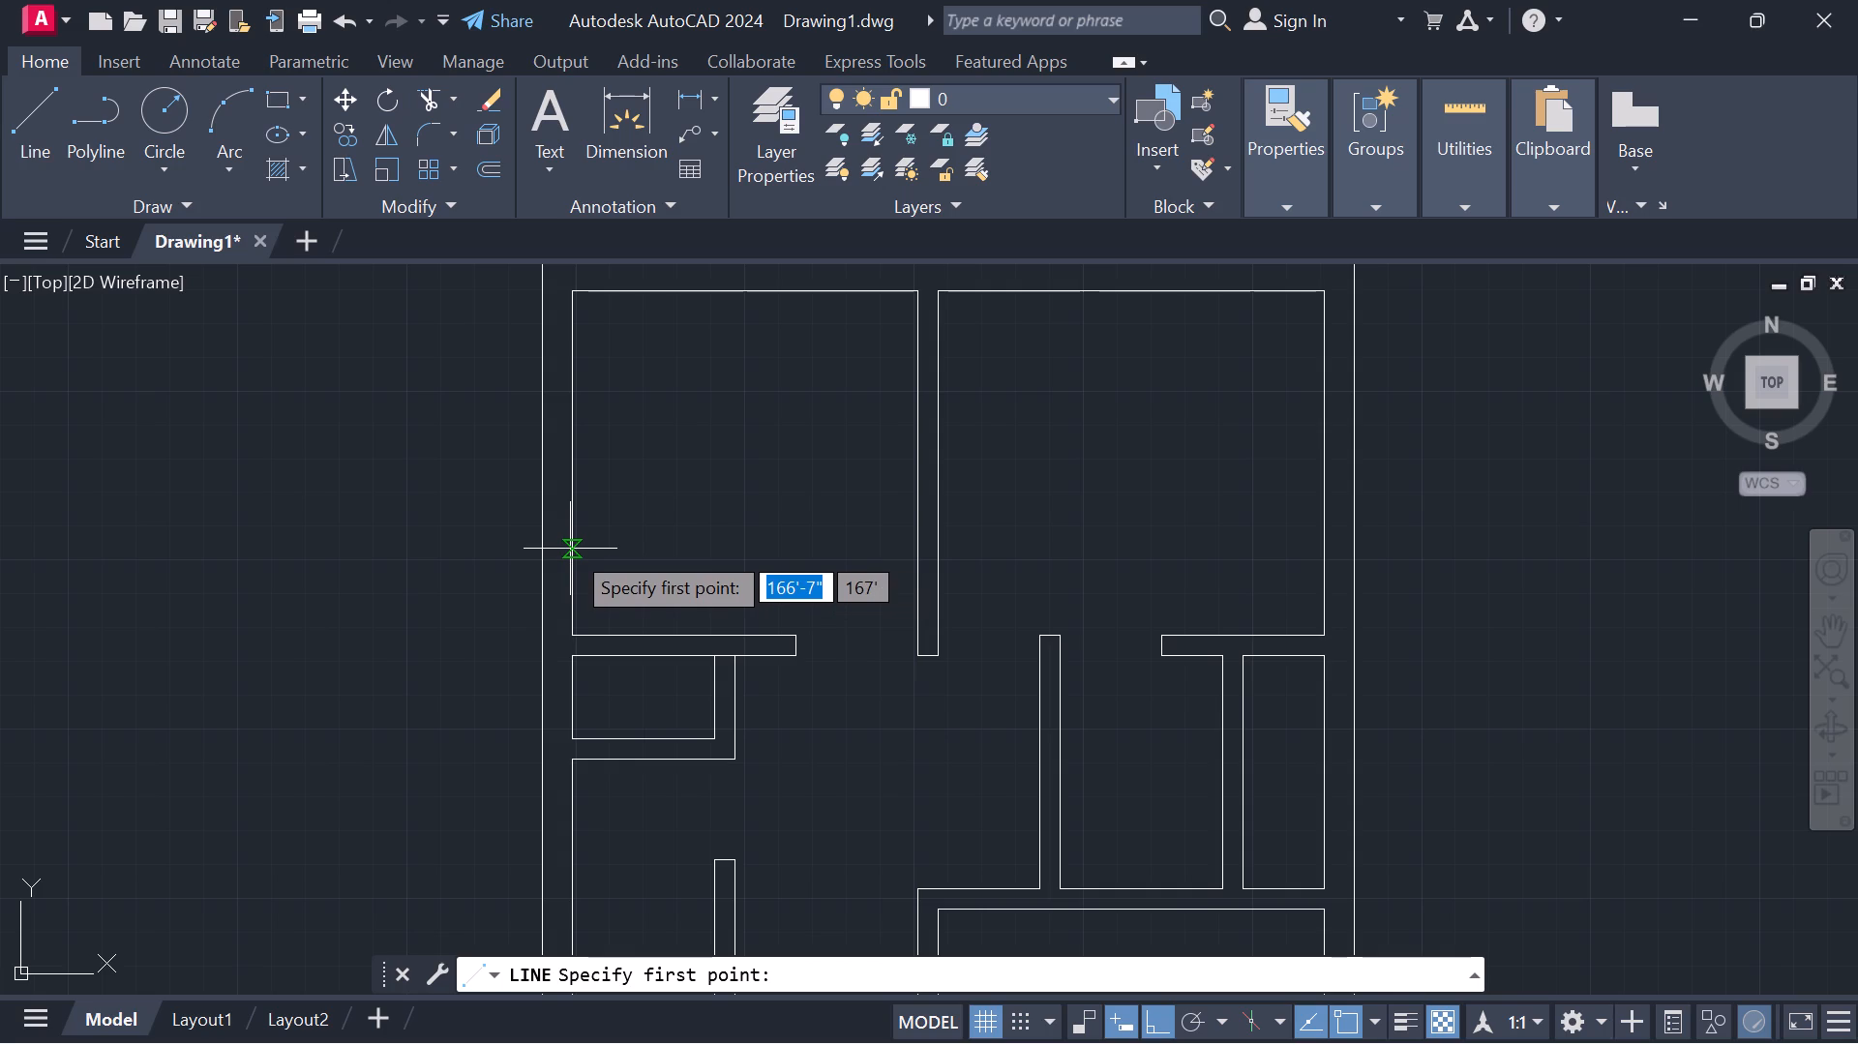
pyautogui.click(572, 543)
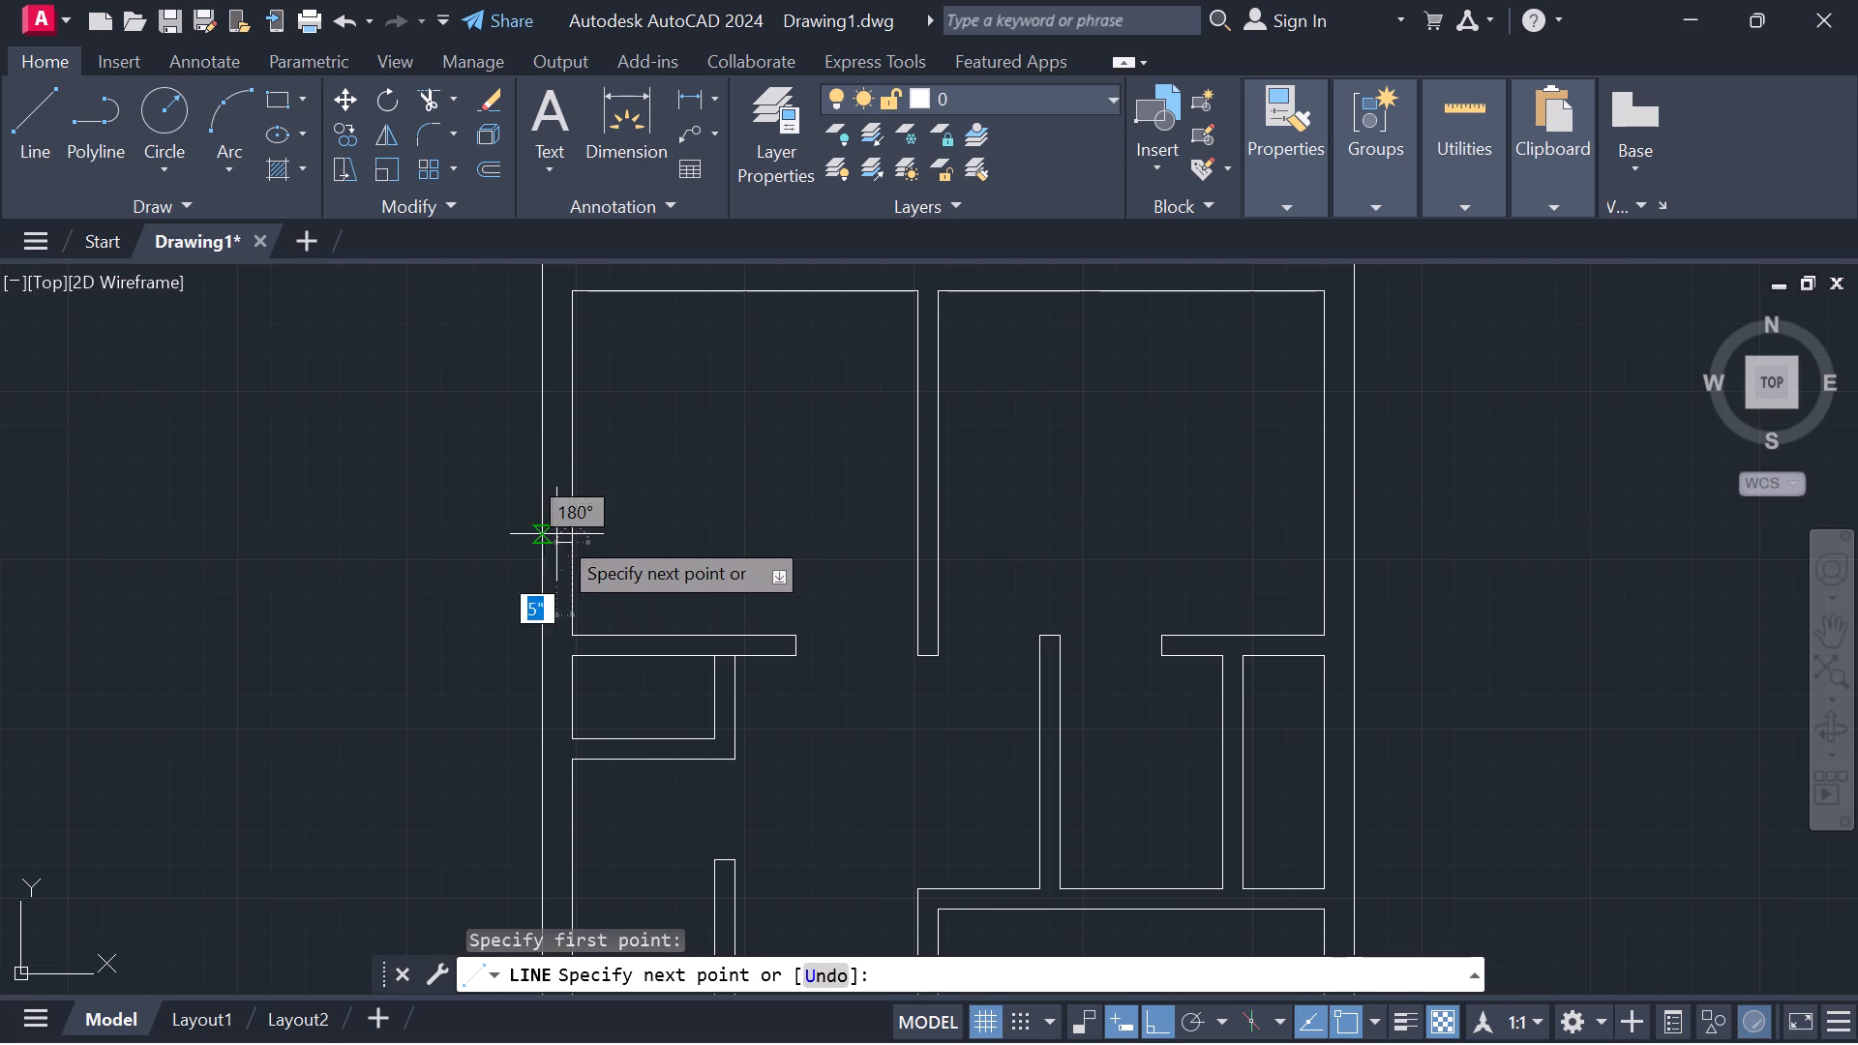
pyautogui.scroll(3, 554, 534)
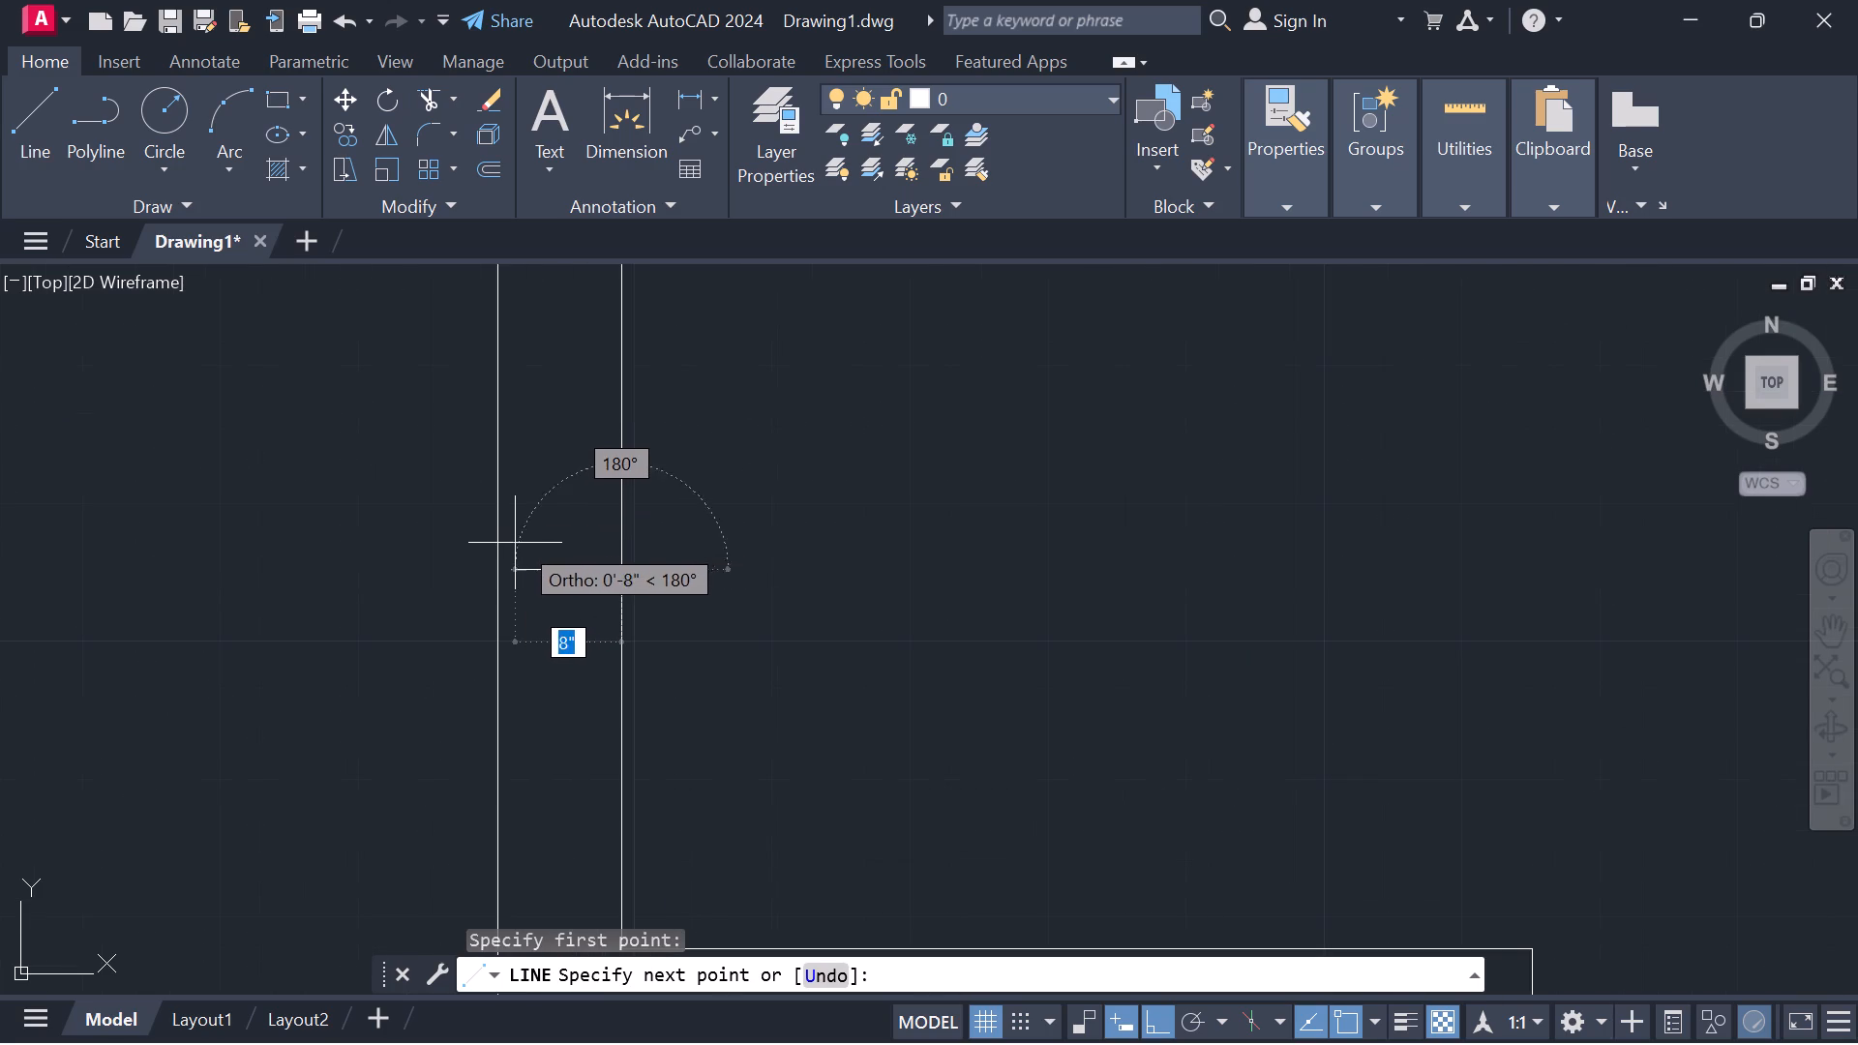
pyautogui.click(493, 560)
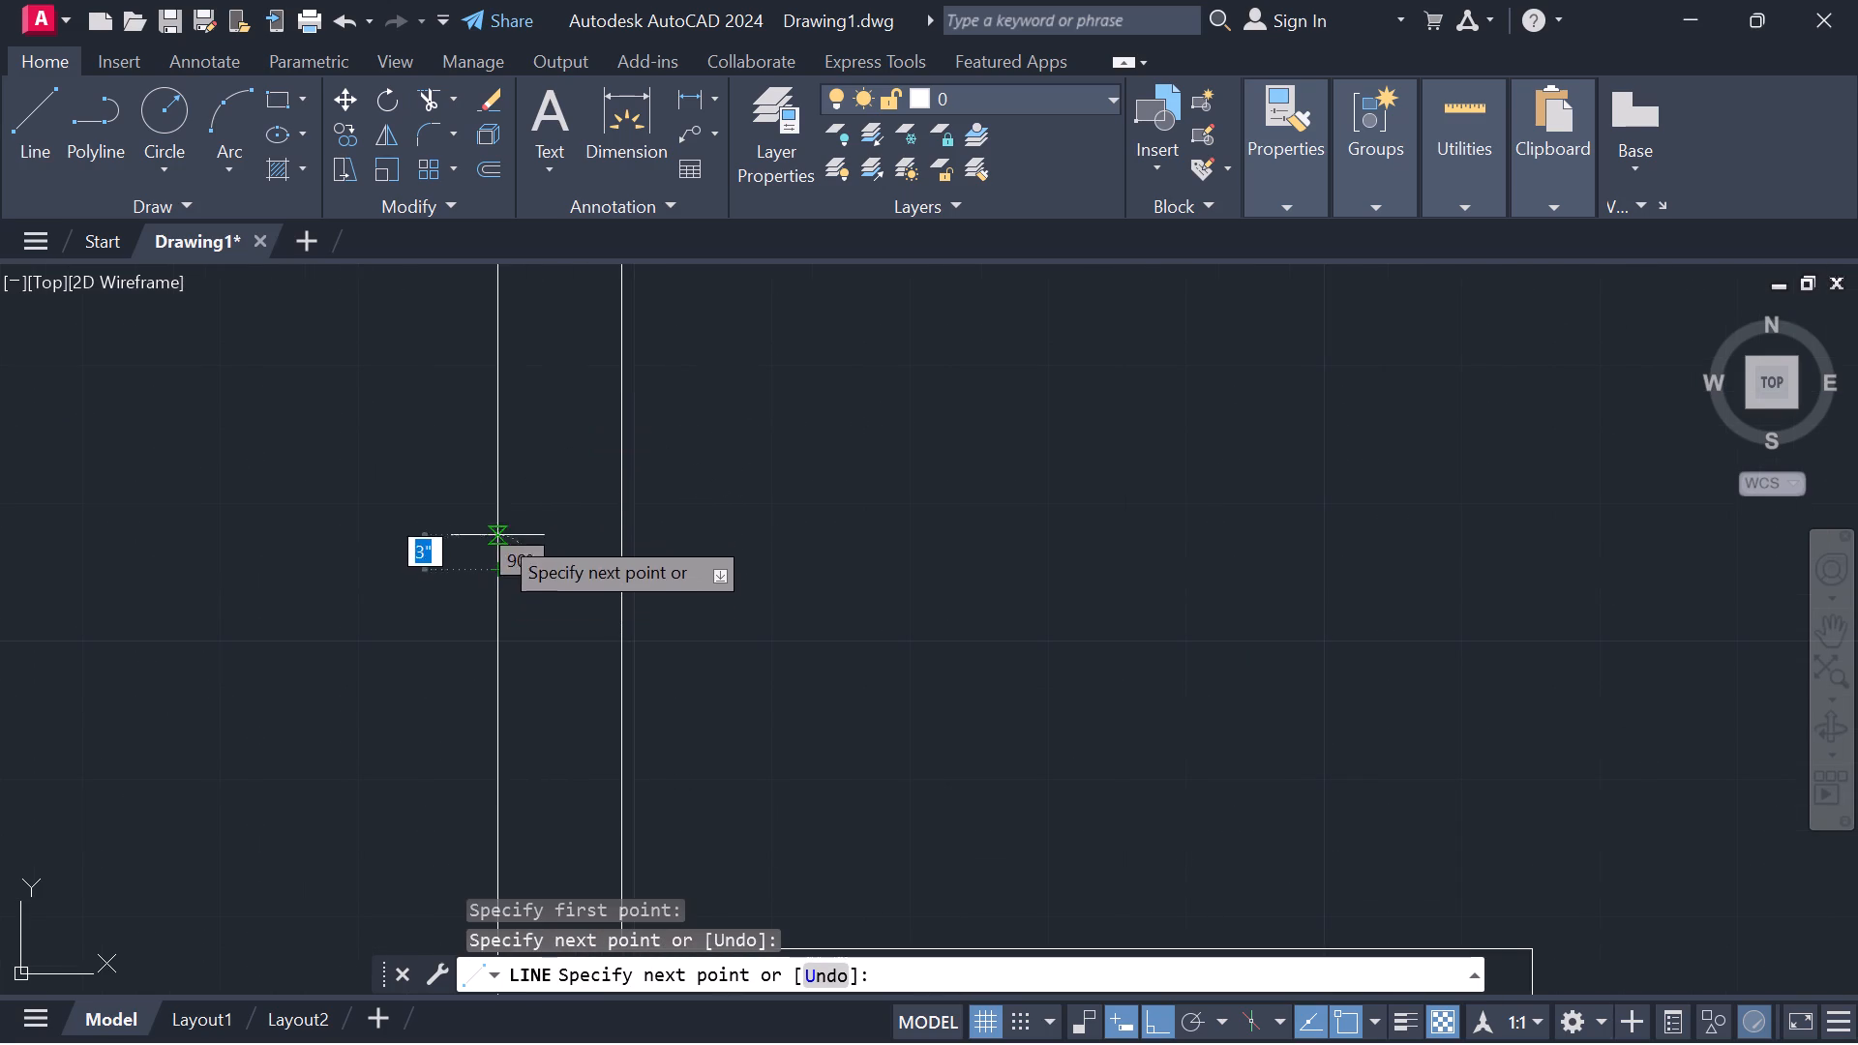
pyautogui.scroll(-3, 522, 352)
pyautogui.moveTo(522, 352); pyautogui.dragTo(461, 466, button='middle')
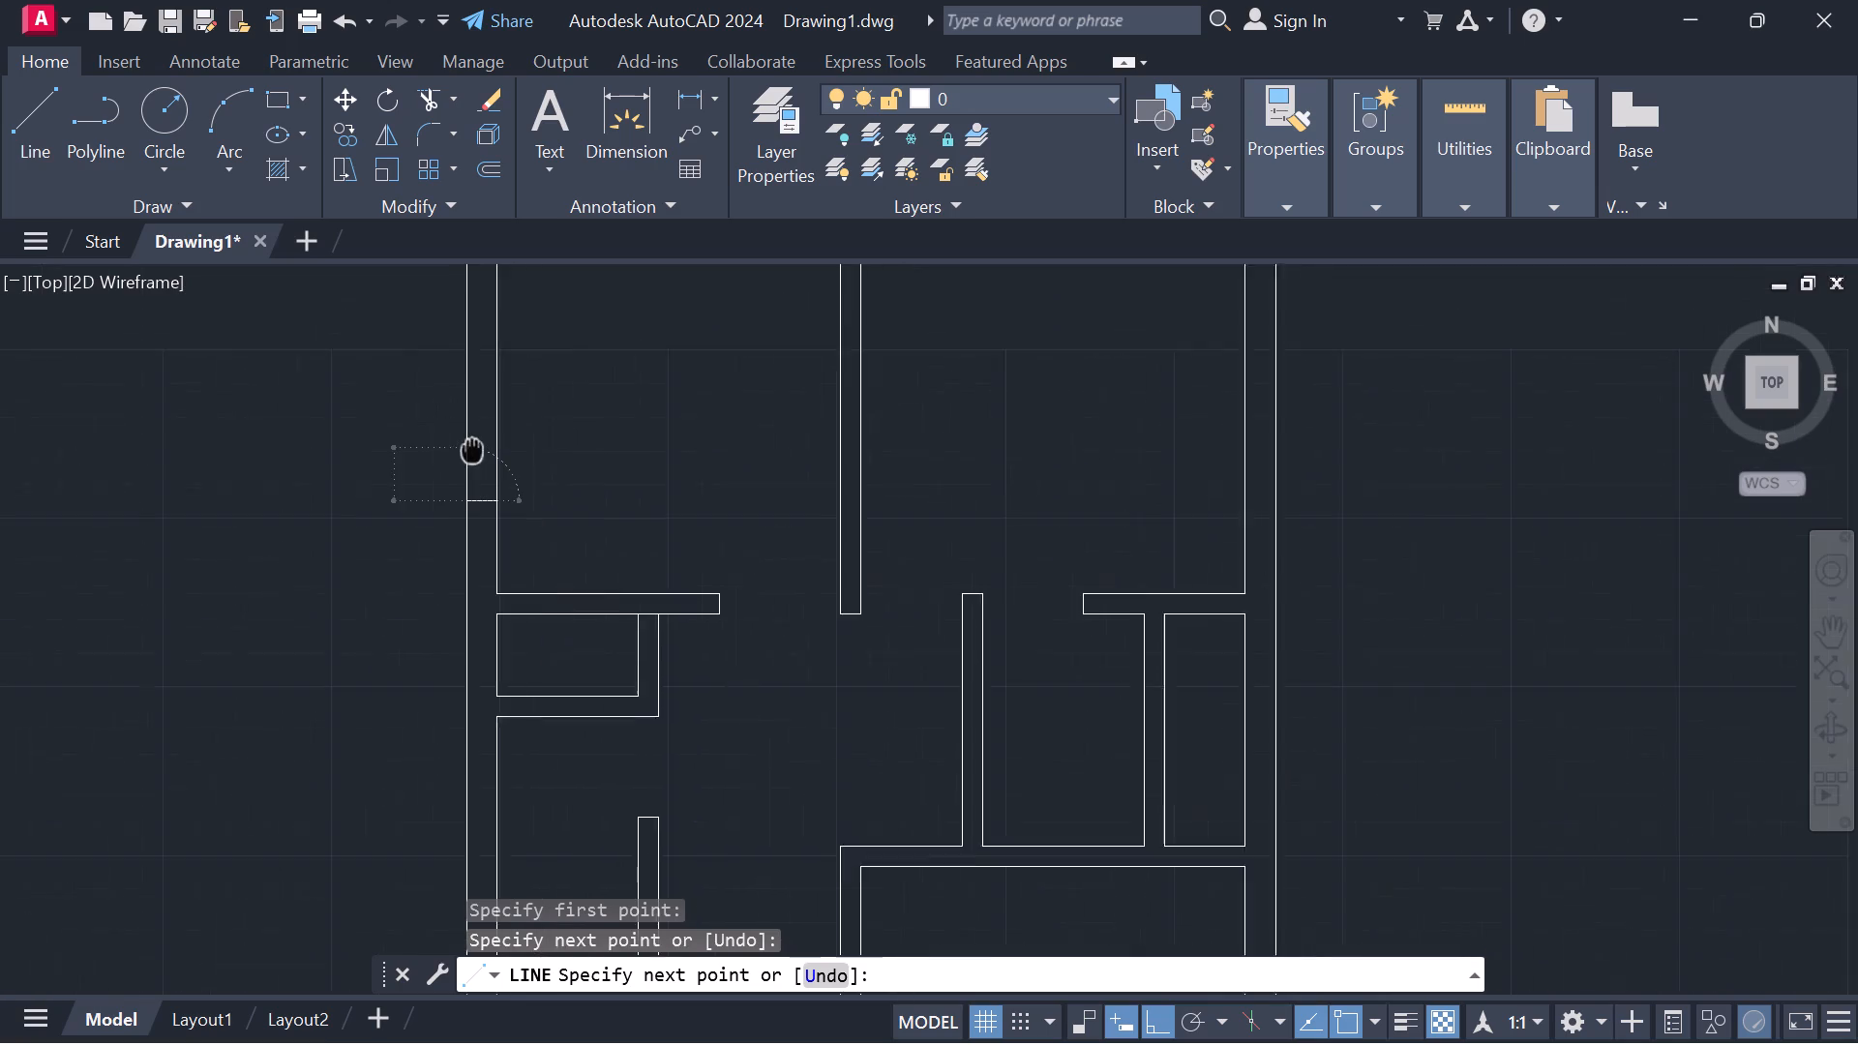
pyautogui.moveTo(461, 466); pyautogui.dragTo(458, 472, button='middle')
pyautogui.moveTo(457, 433); pyautogui.dragTo(423, 489, button='middle')
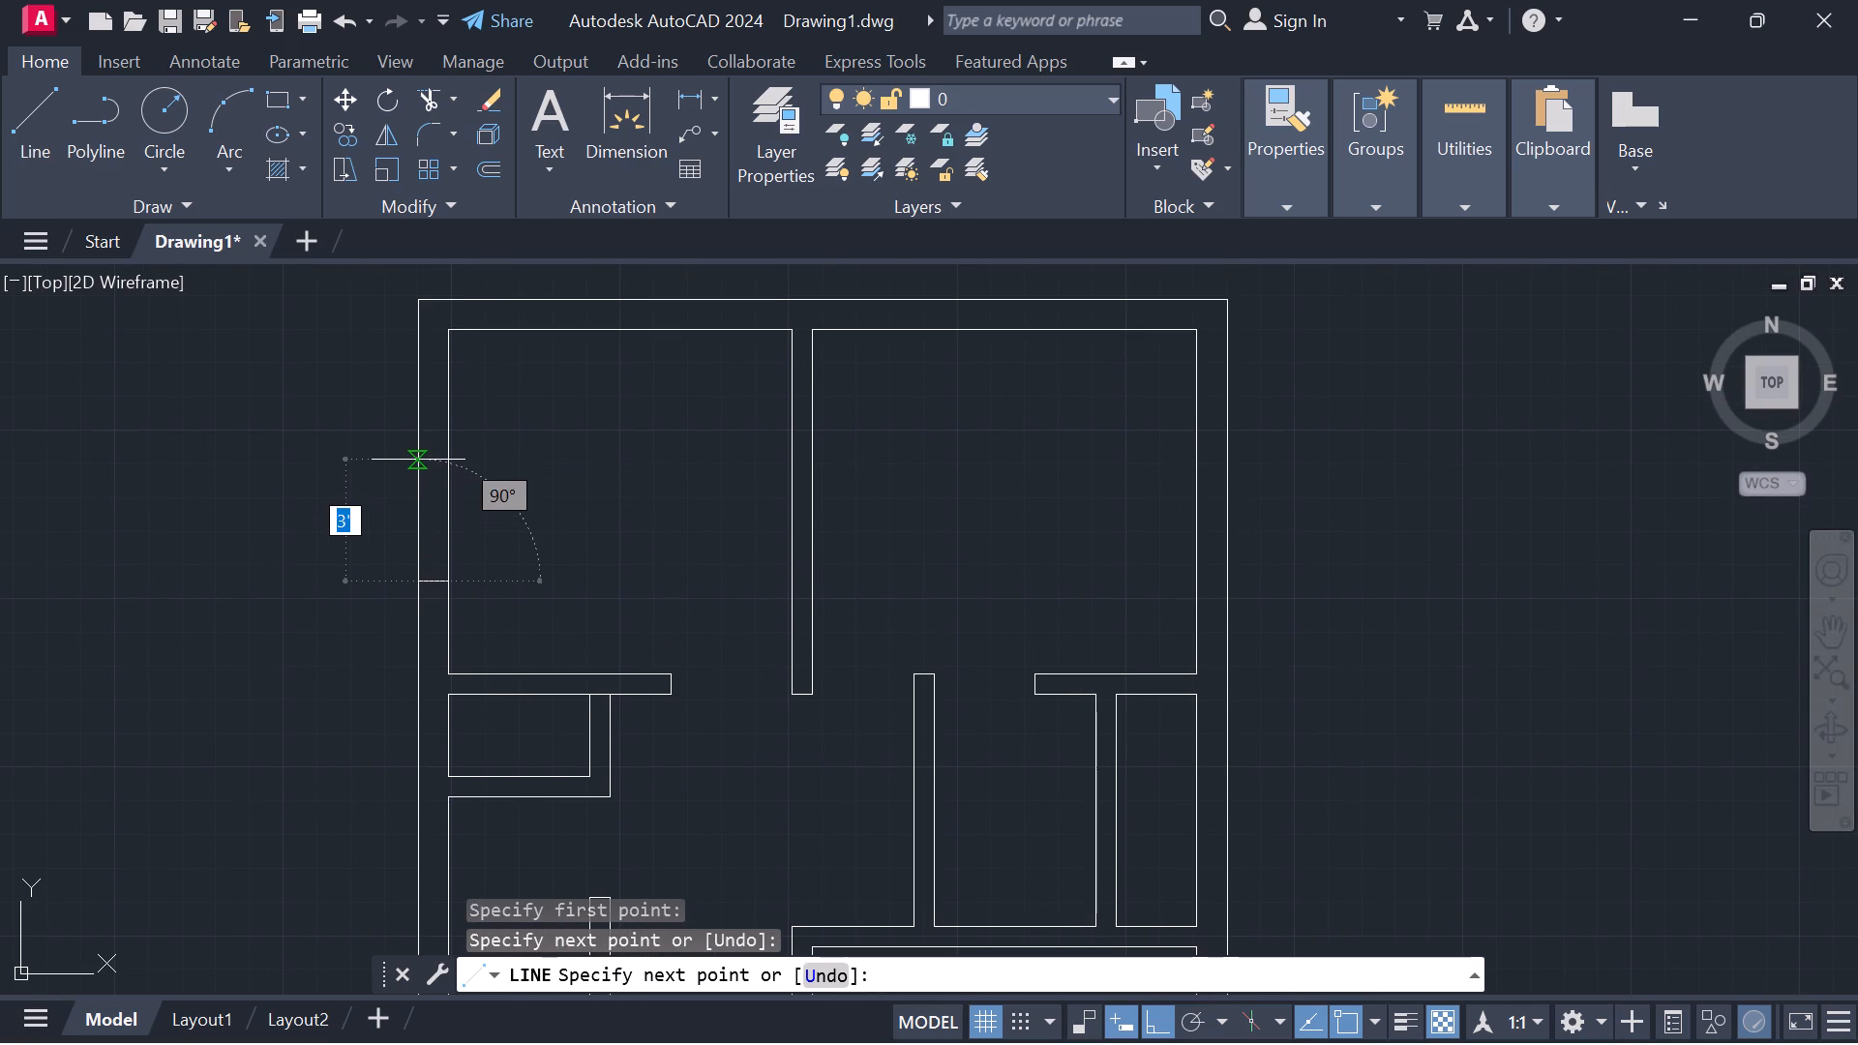
pyautogui.click(418, 460)
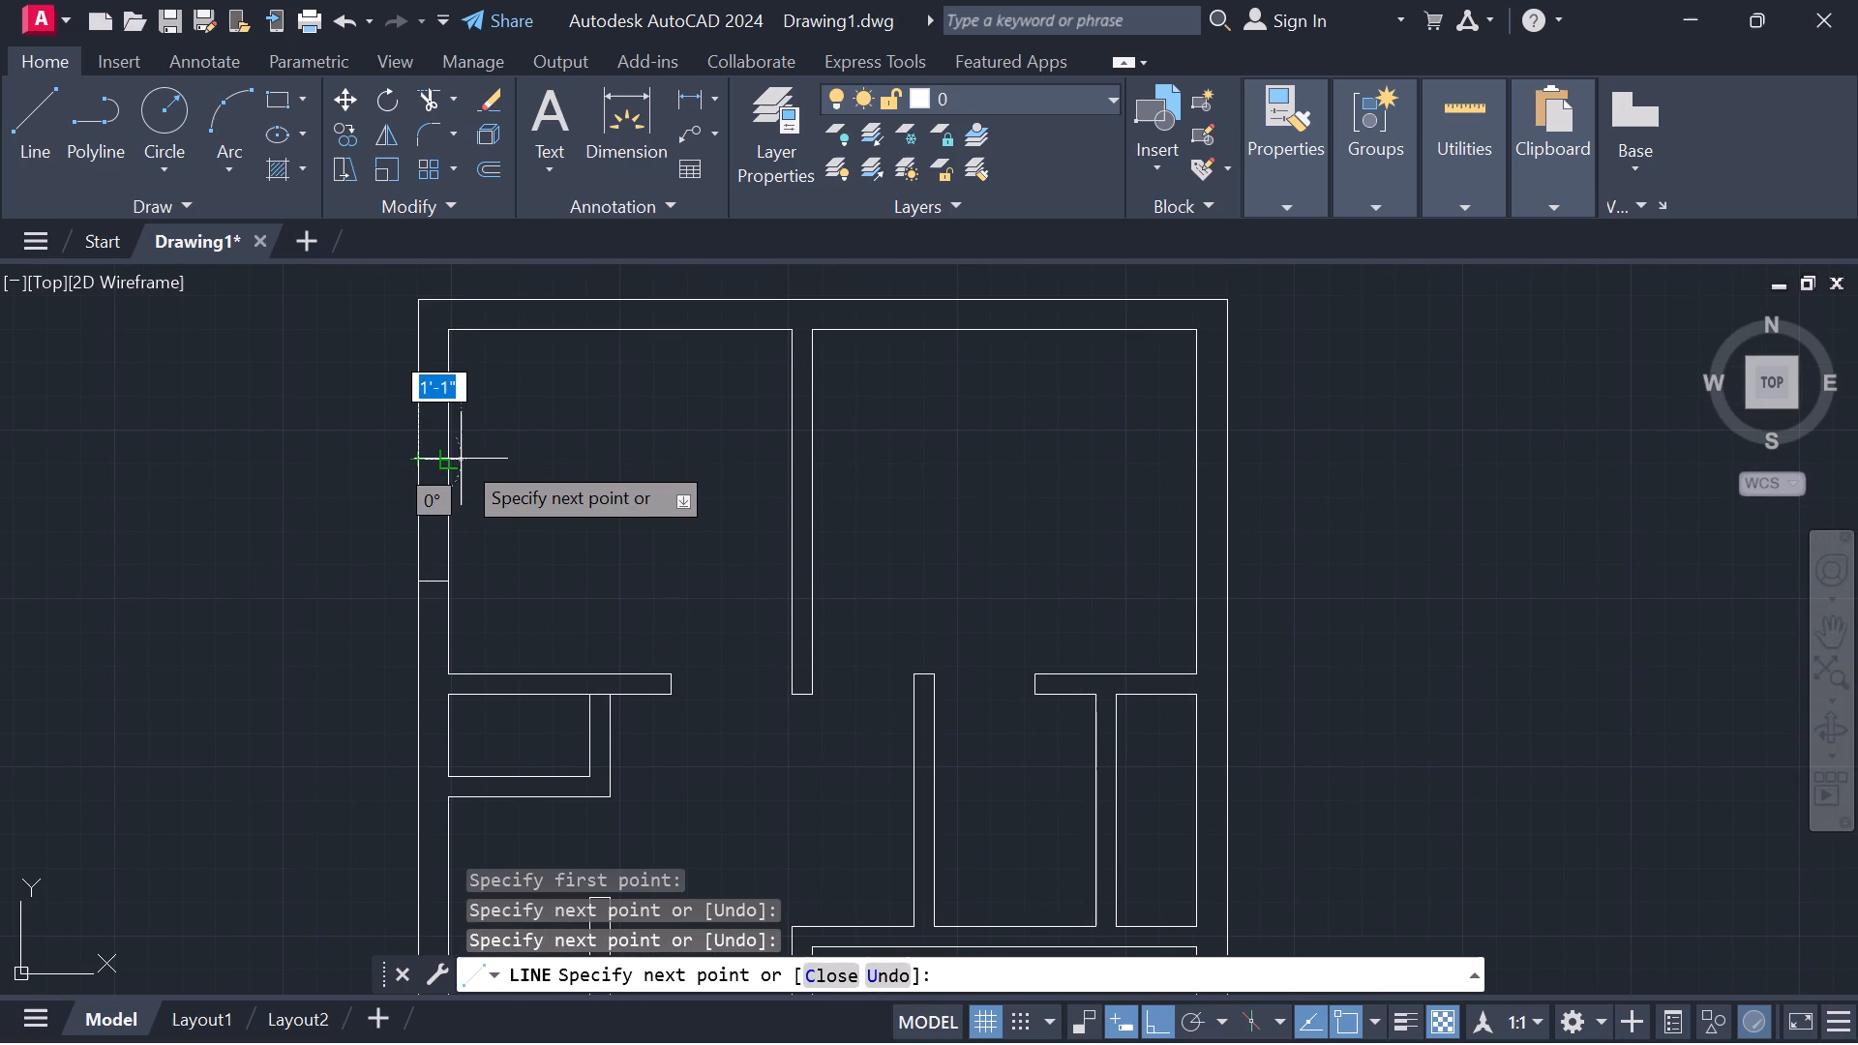
pyautogui.click(447, 459)
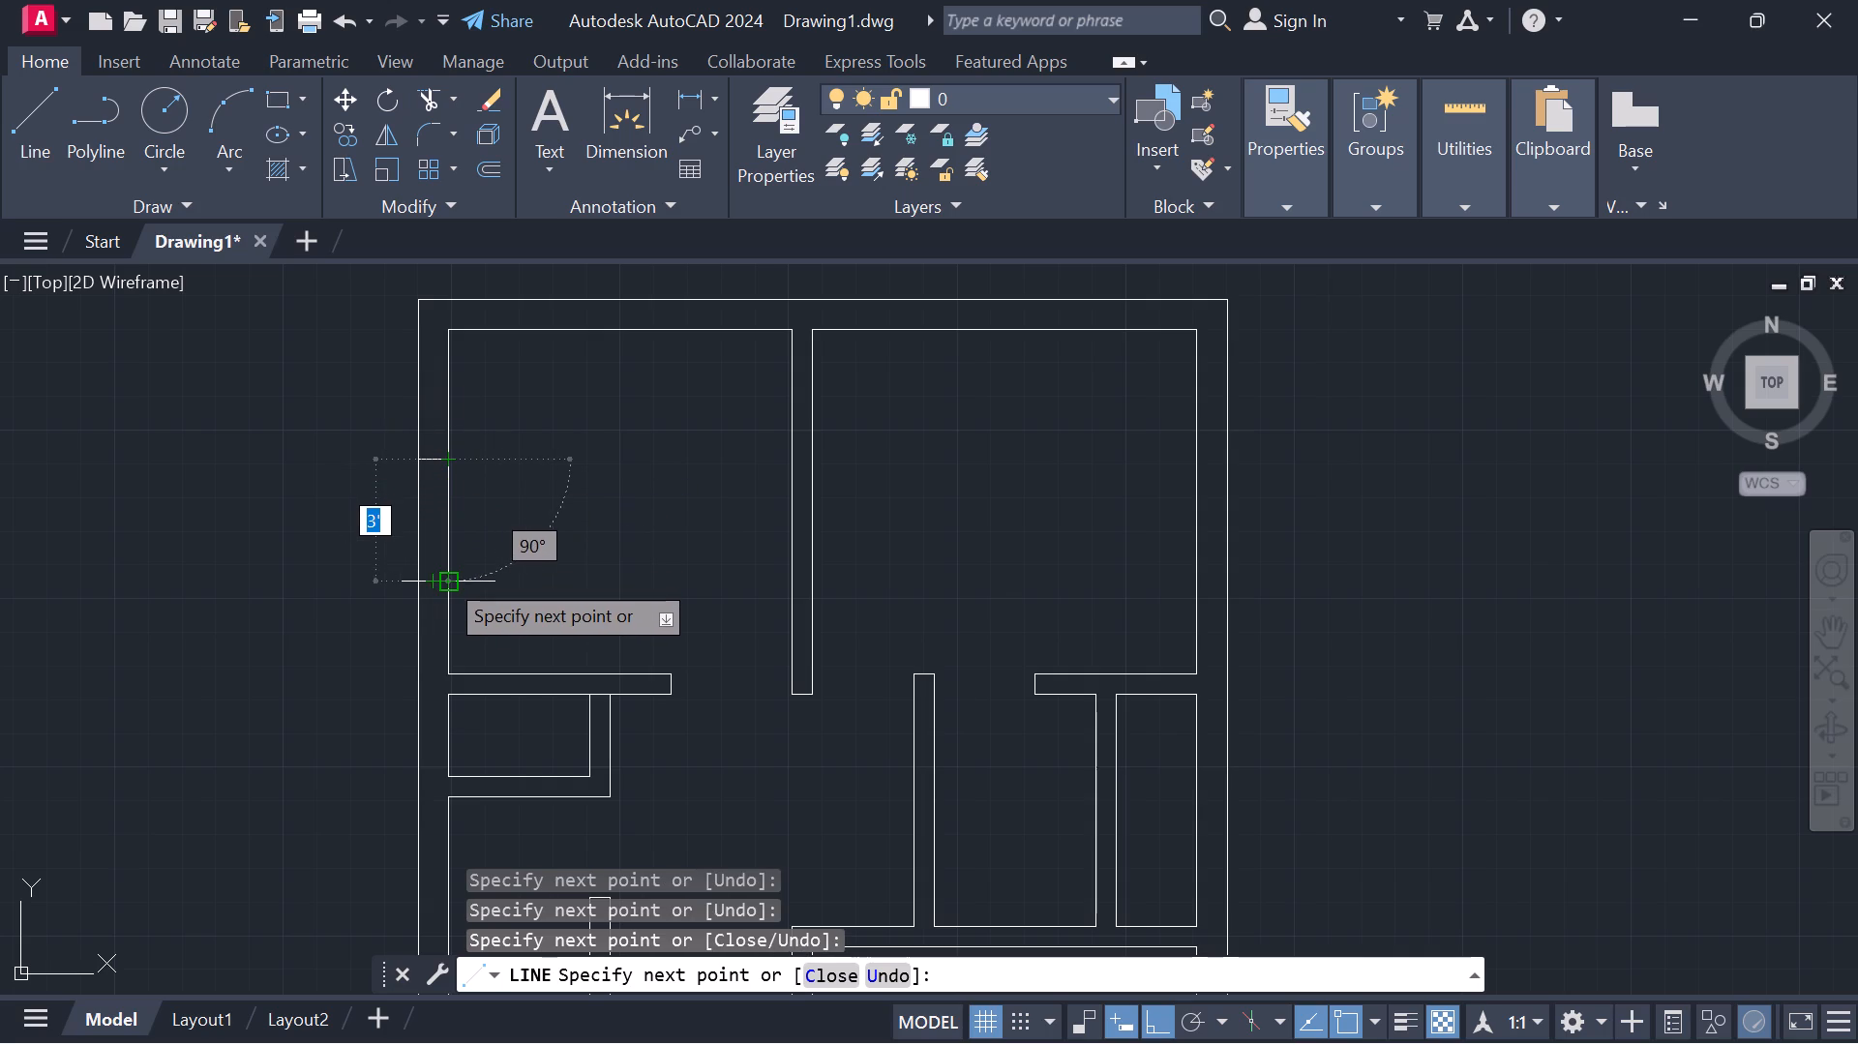
pyautogui.click(444, 578)
pyautogui.click(430, 578)
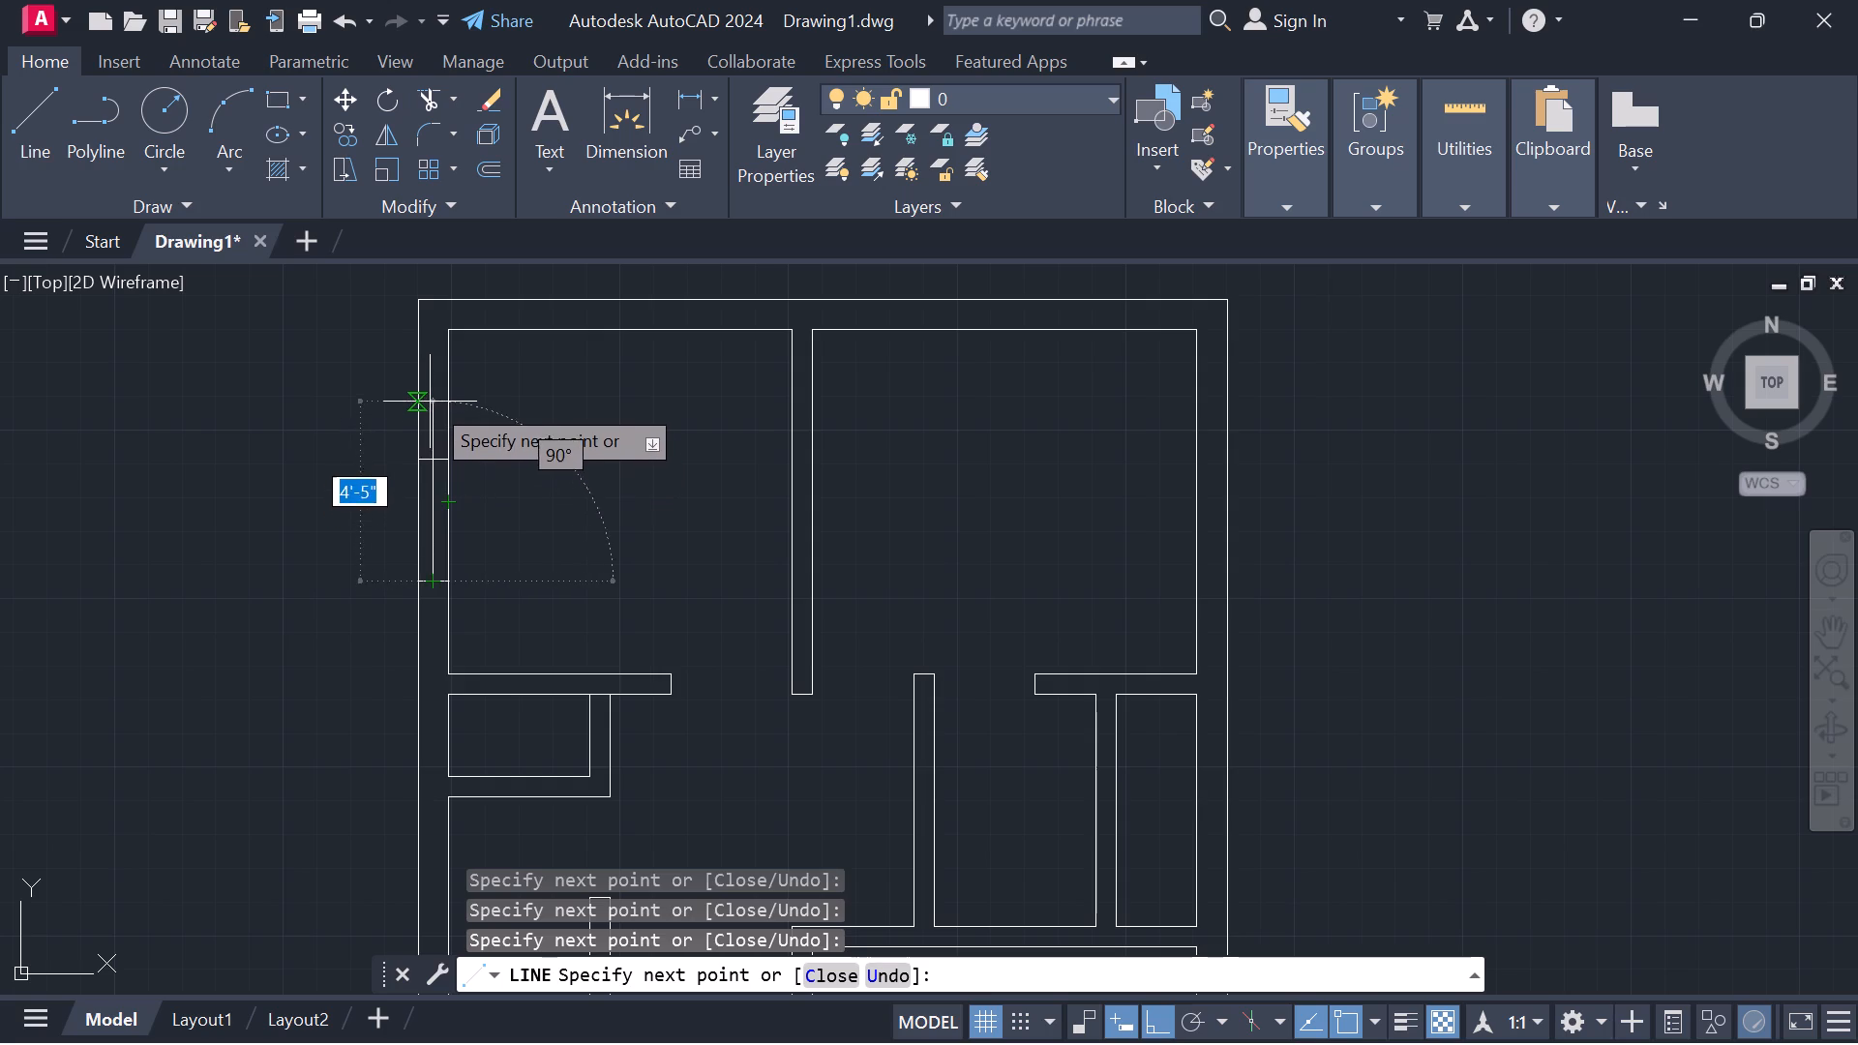
pyautogui.click(430, 454)
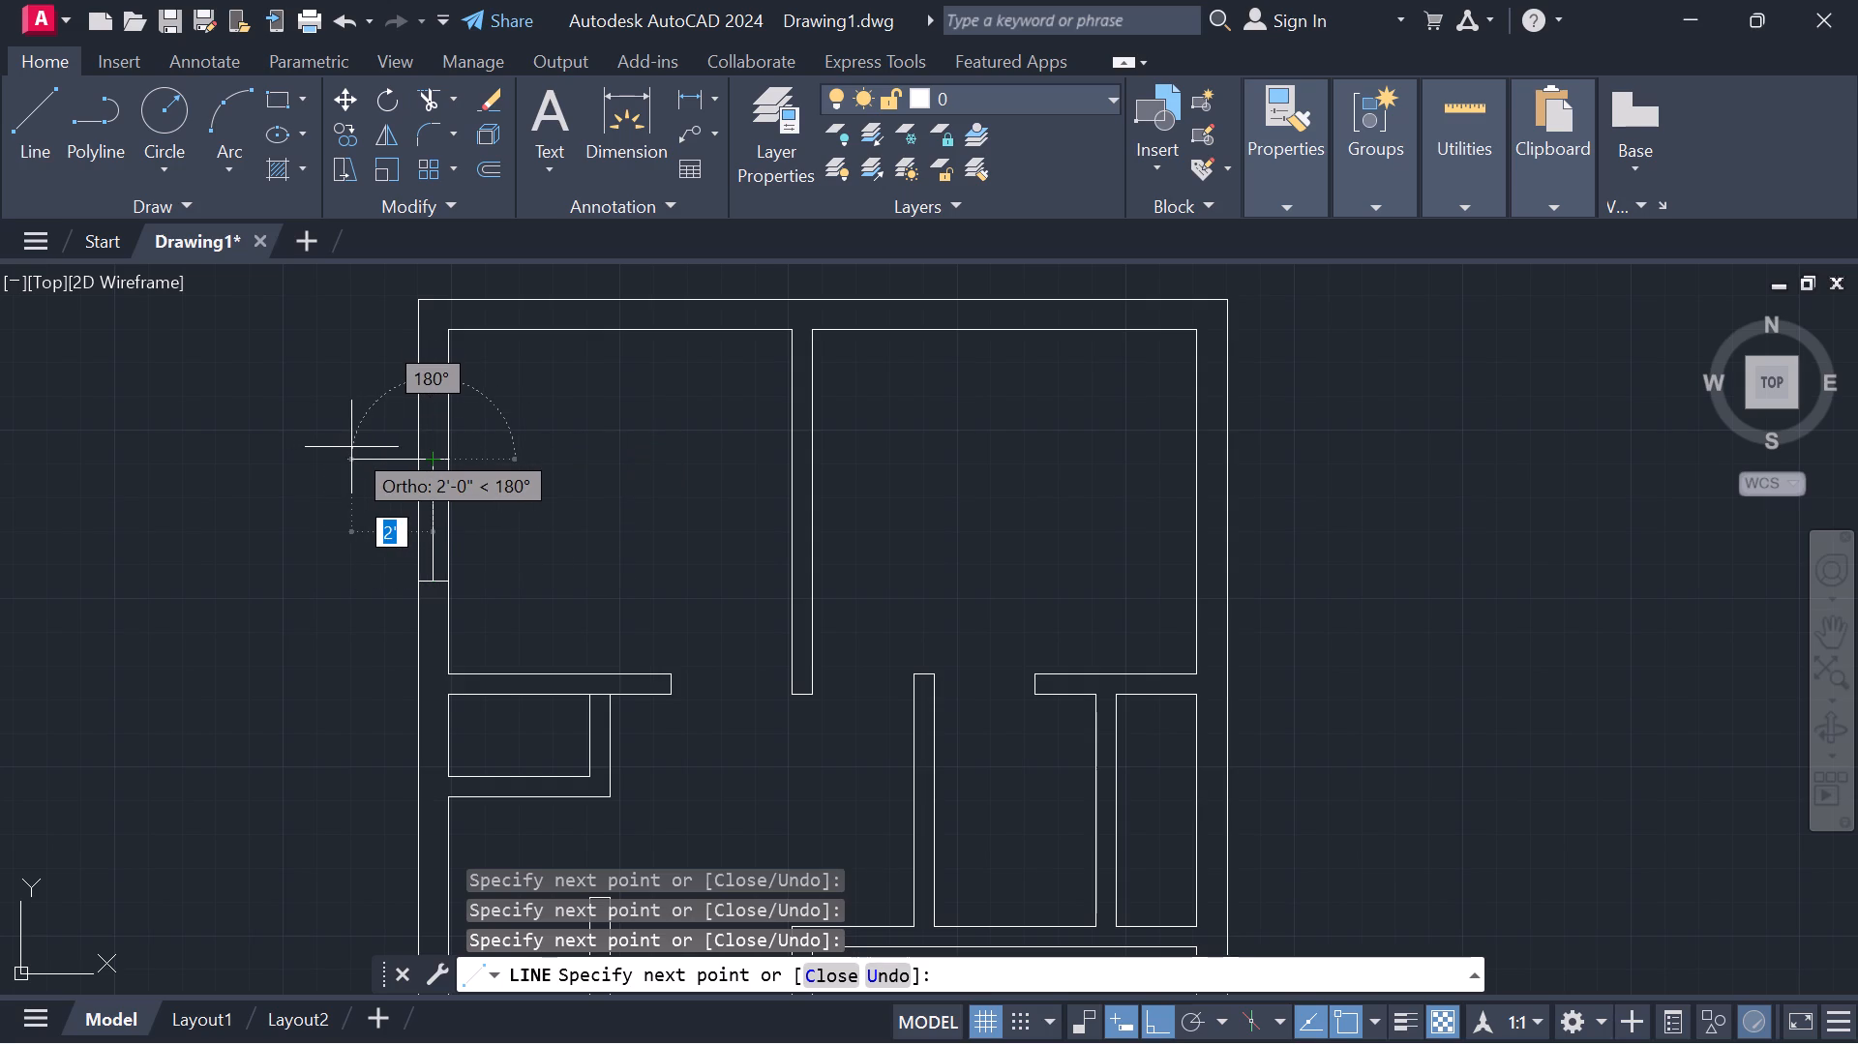
pyautogui.press('Escape')
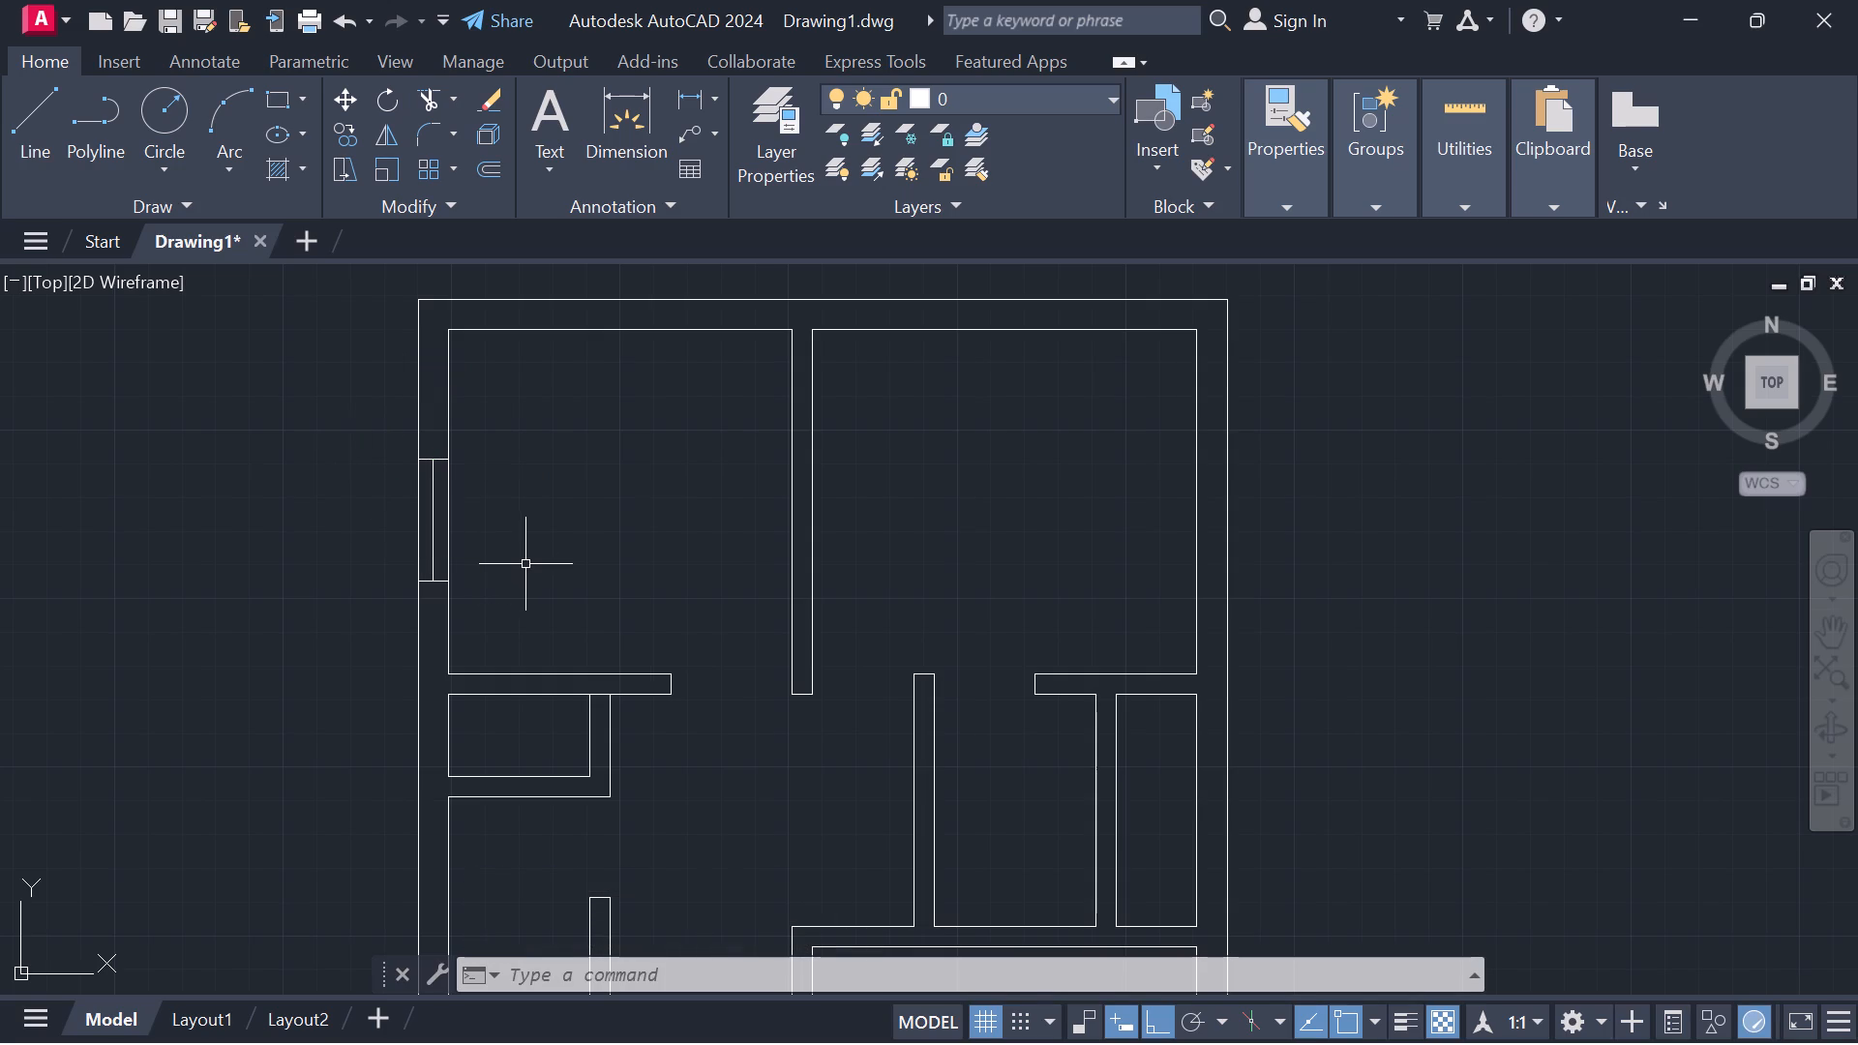
# Move all the lines of the window symbol horizontally out of the wall into the empty area right of the plan.
pyautogui.click(443, 582)
pyautogui.scroll(4, 426, 581)
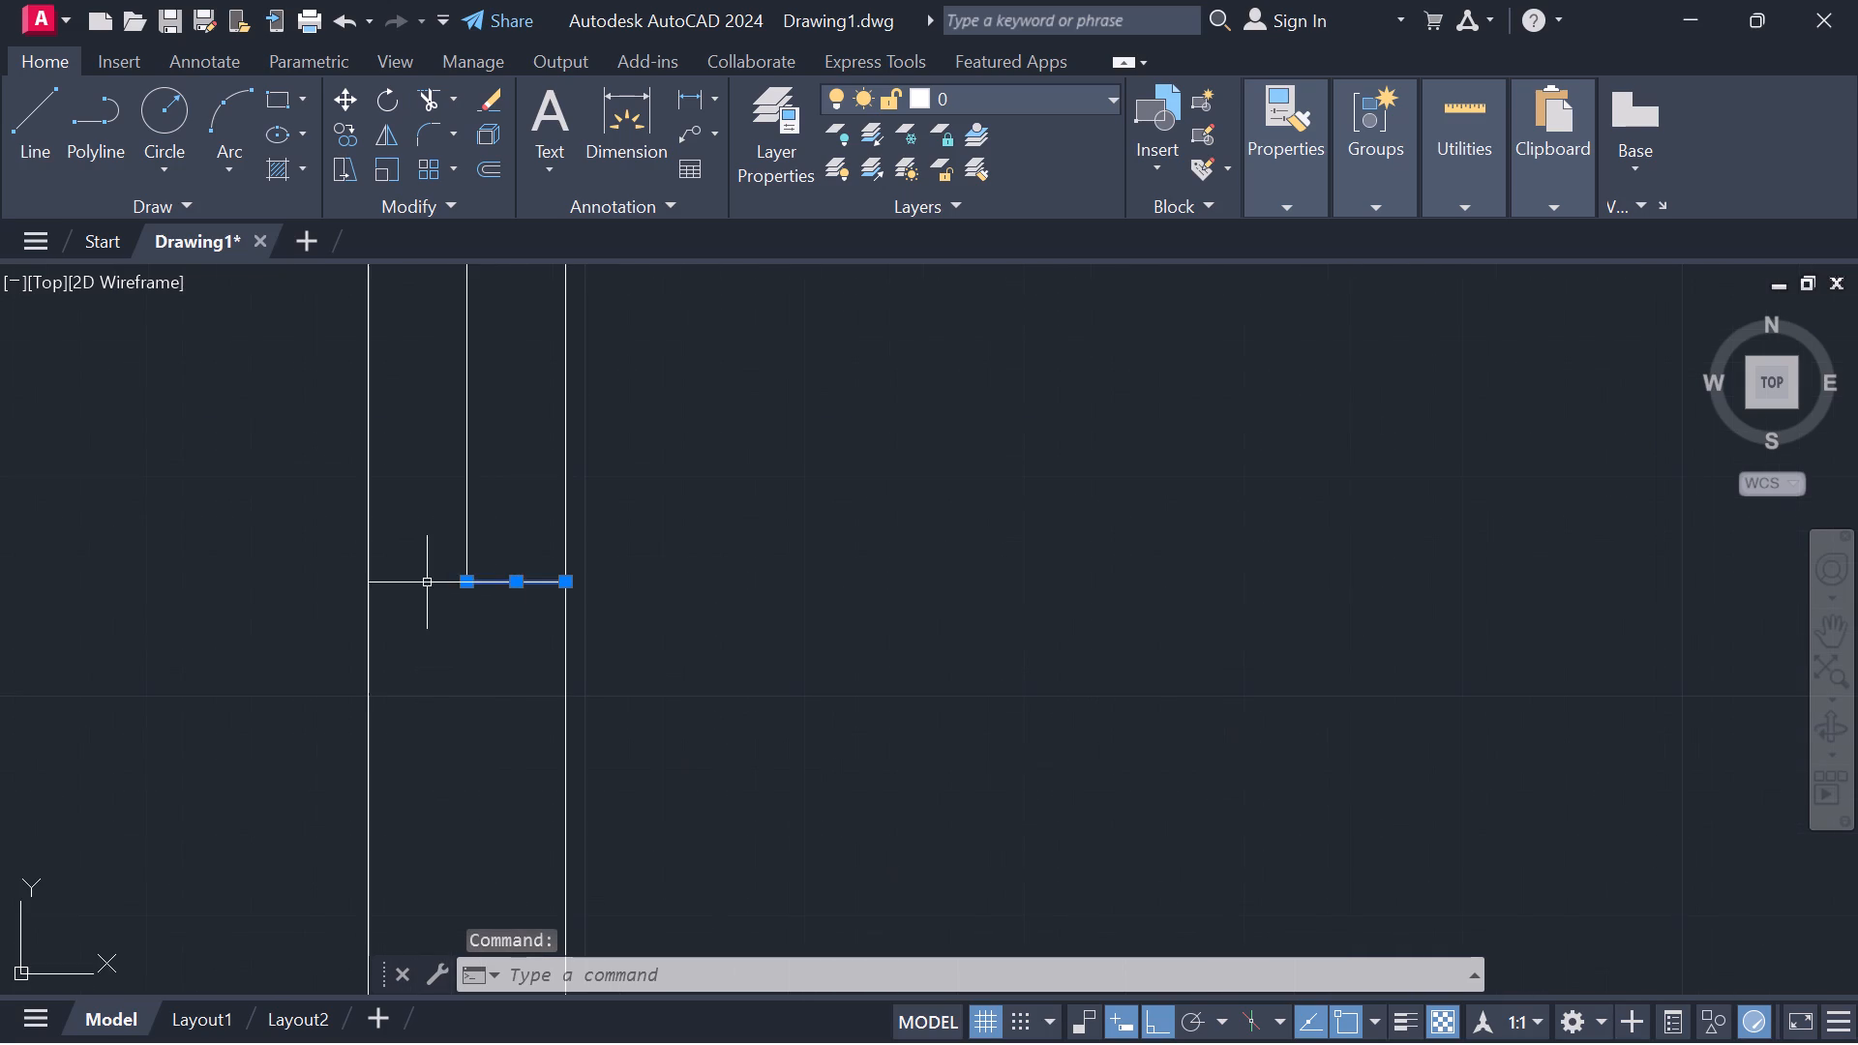
pyautogui.click(427, 582)
pyautogui.click(464, 527)
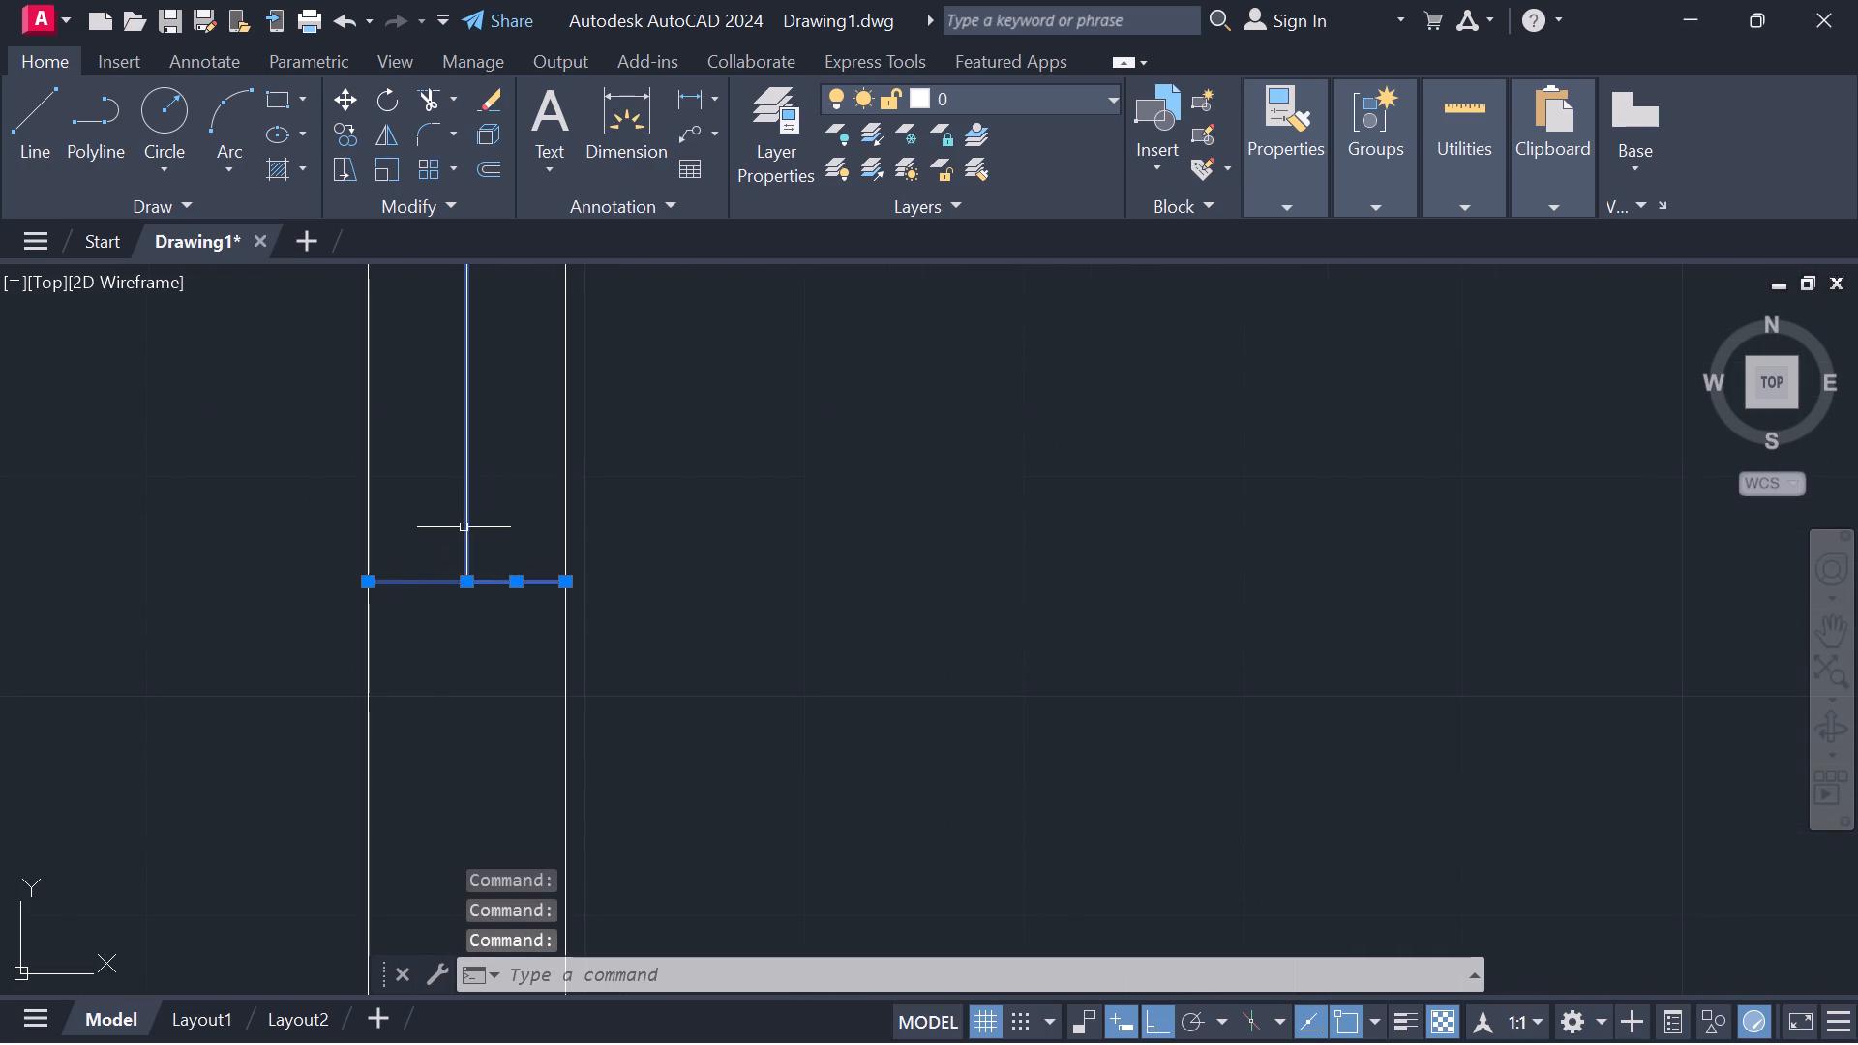
pyautogui.click(567, 493)
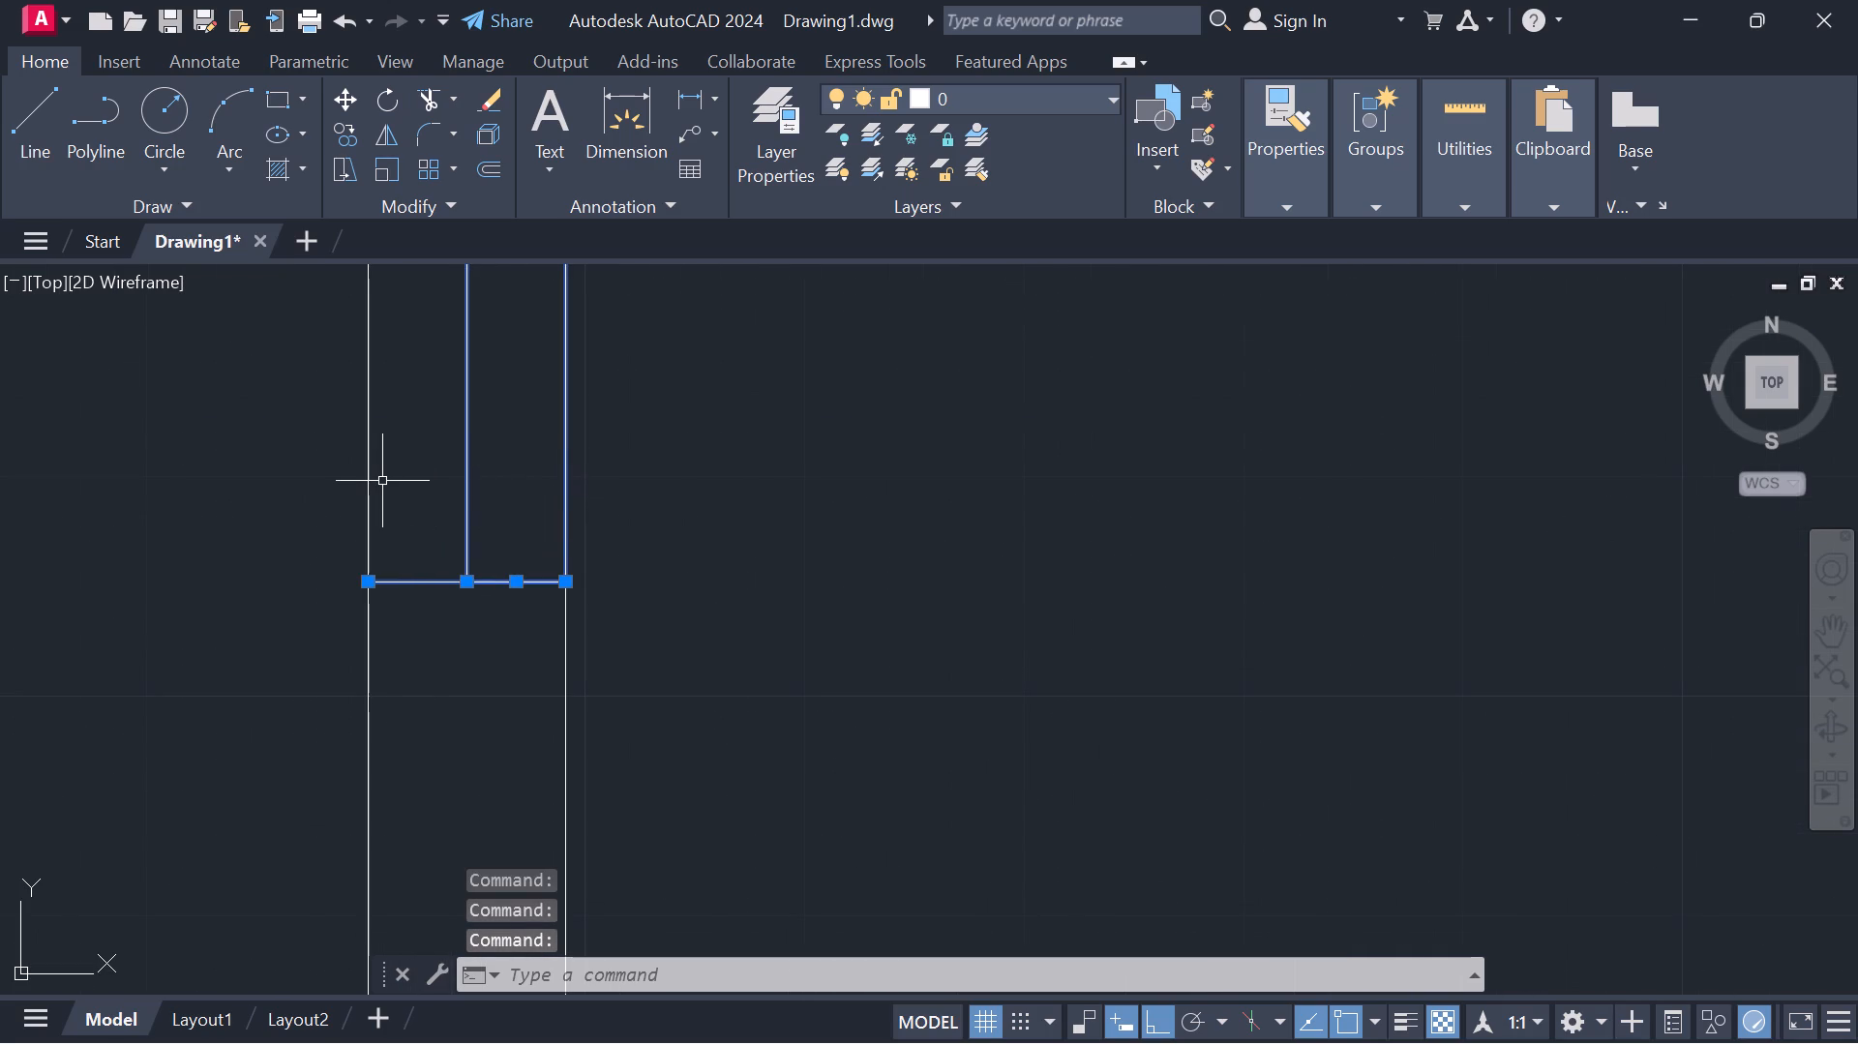
pyautogui.click(368, 480)
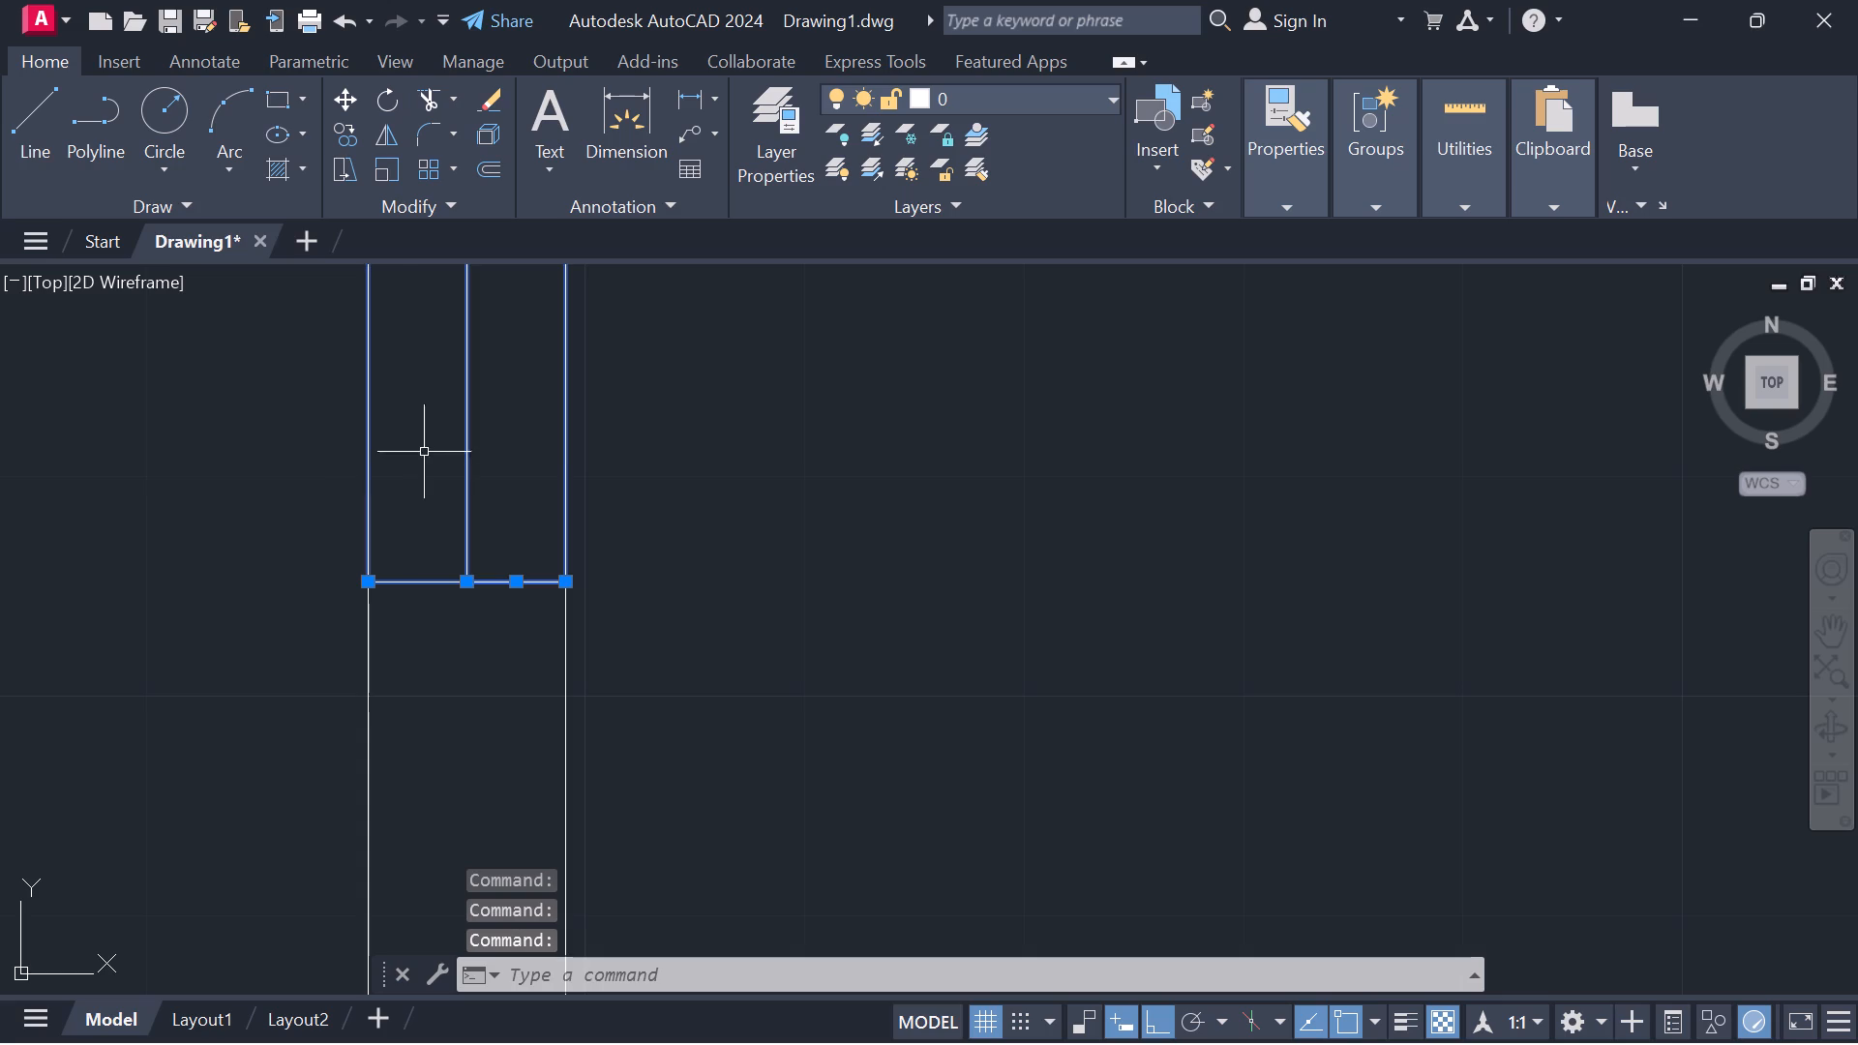
pyautogui.scroll(-4, 430, 447)
pyautogui.moveTo(435, 433); pyautogui.dragTo(339, 734, button='middle')
pyautogui.scroll(4, 339, 712)
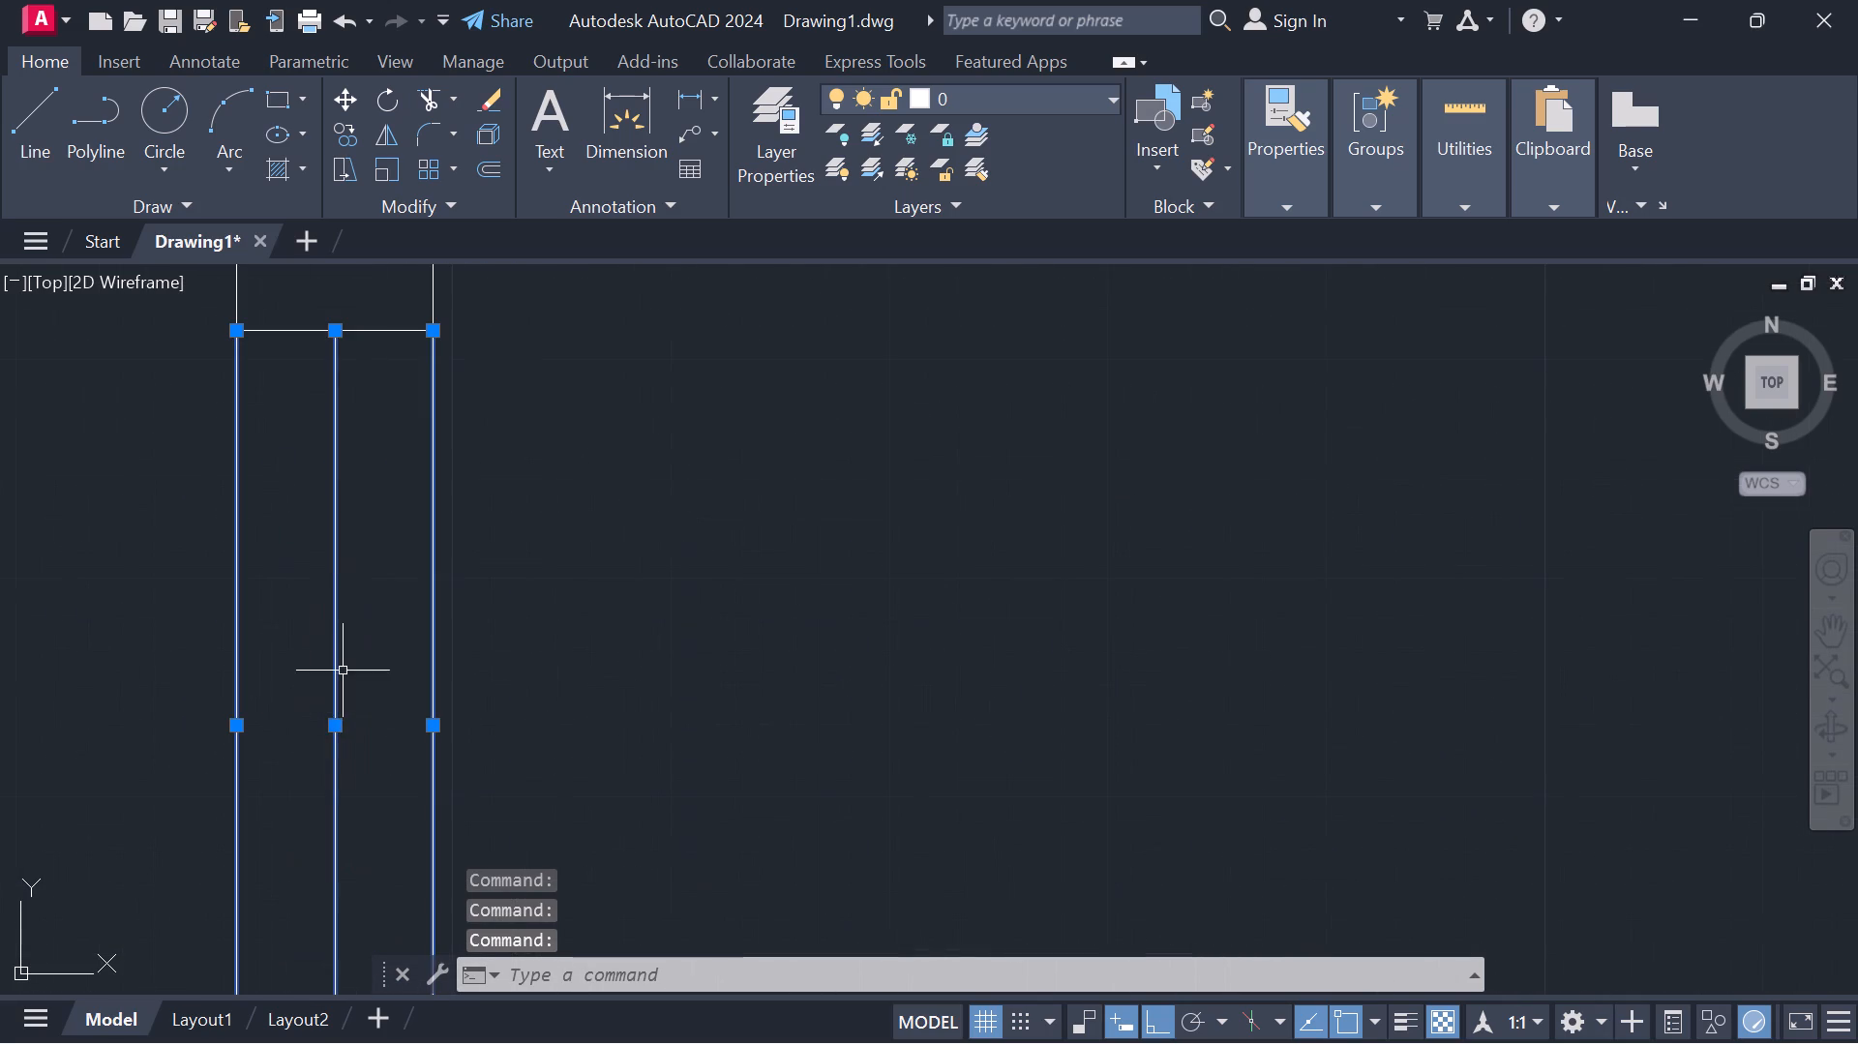
pyautogui.moveTo(353, 600); pyautogui.dragTo(353, 746, button='middle')
pyautogui.scroll(2, 353, 731)
pyautogui.moveTo(364, 659); pyautogui.dragTo(375, 940, button='middle')
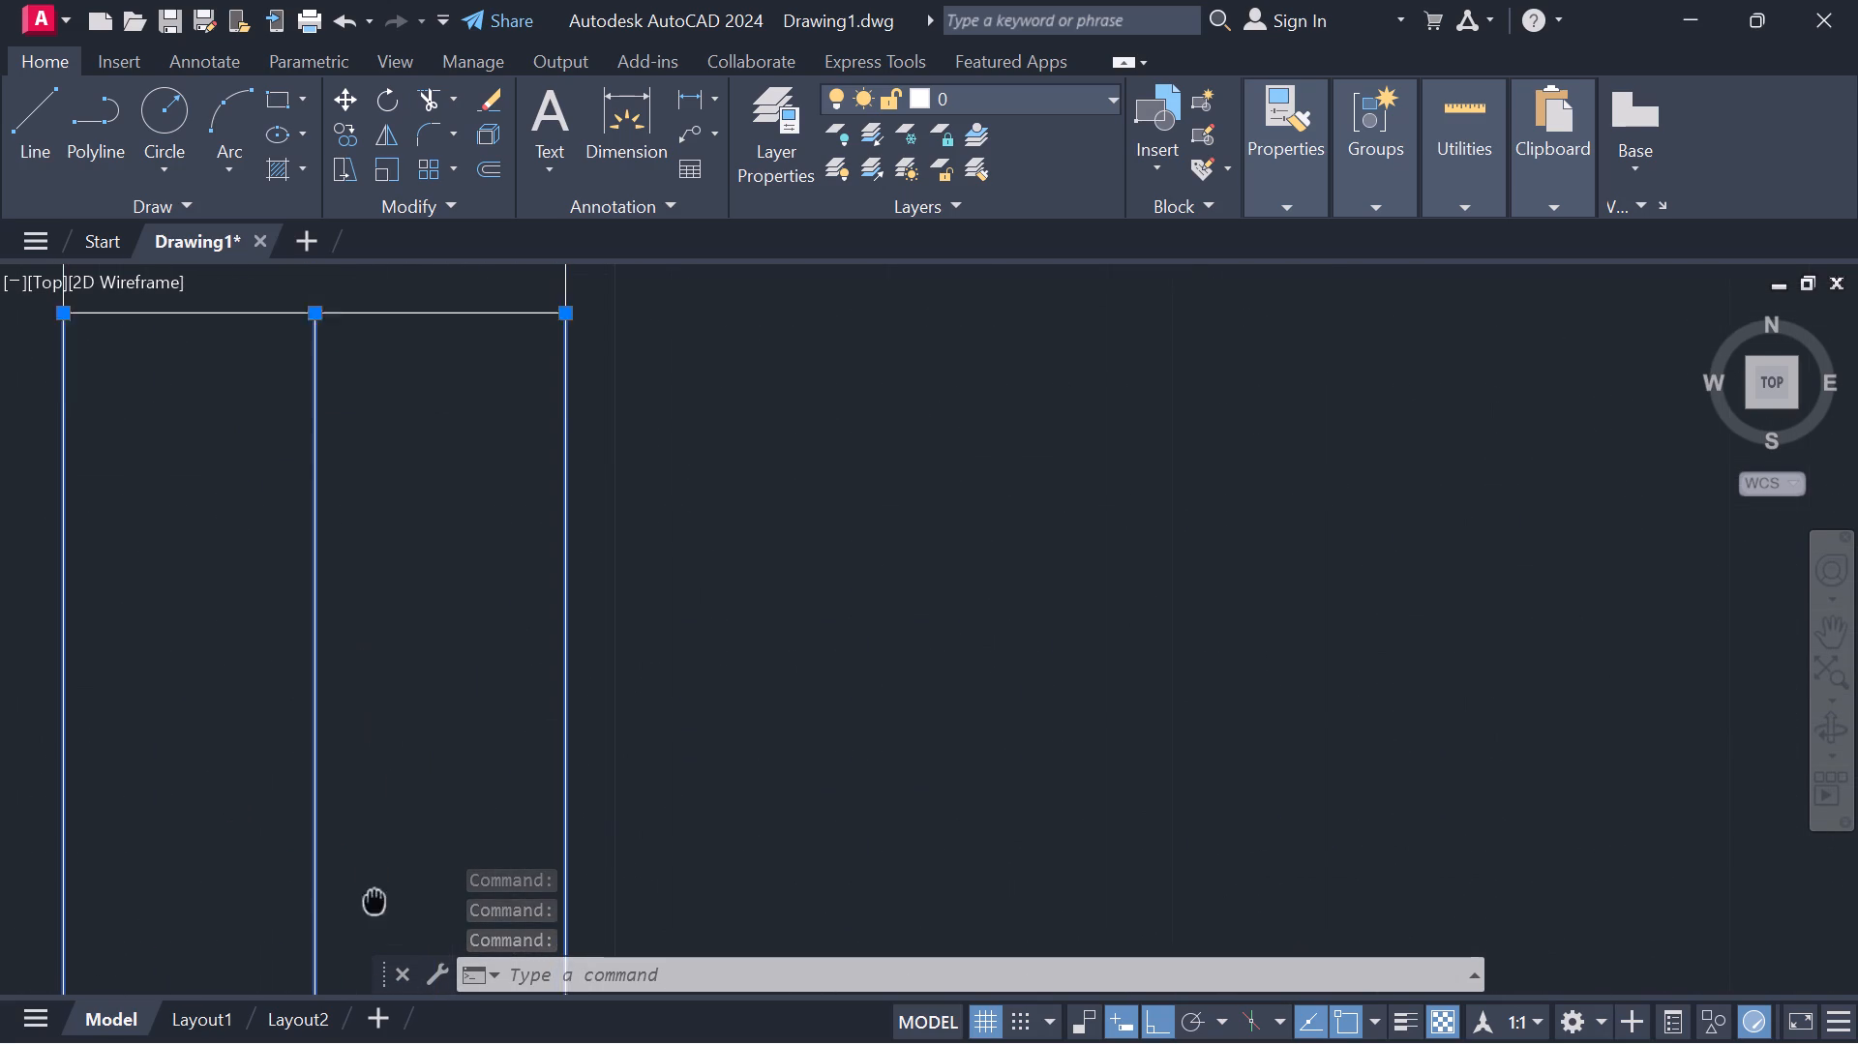
pyautogui.moveTo(375, 940); pyautogui.dragTo(375, 981, button='middle')
pyautogui.click(469, 406)
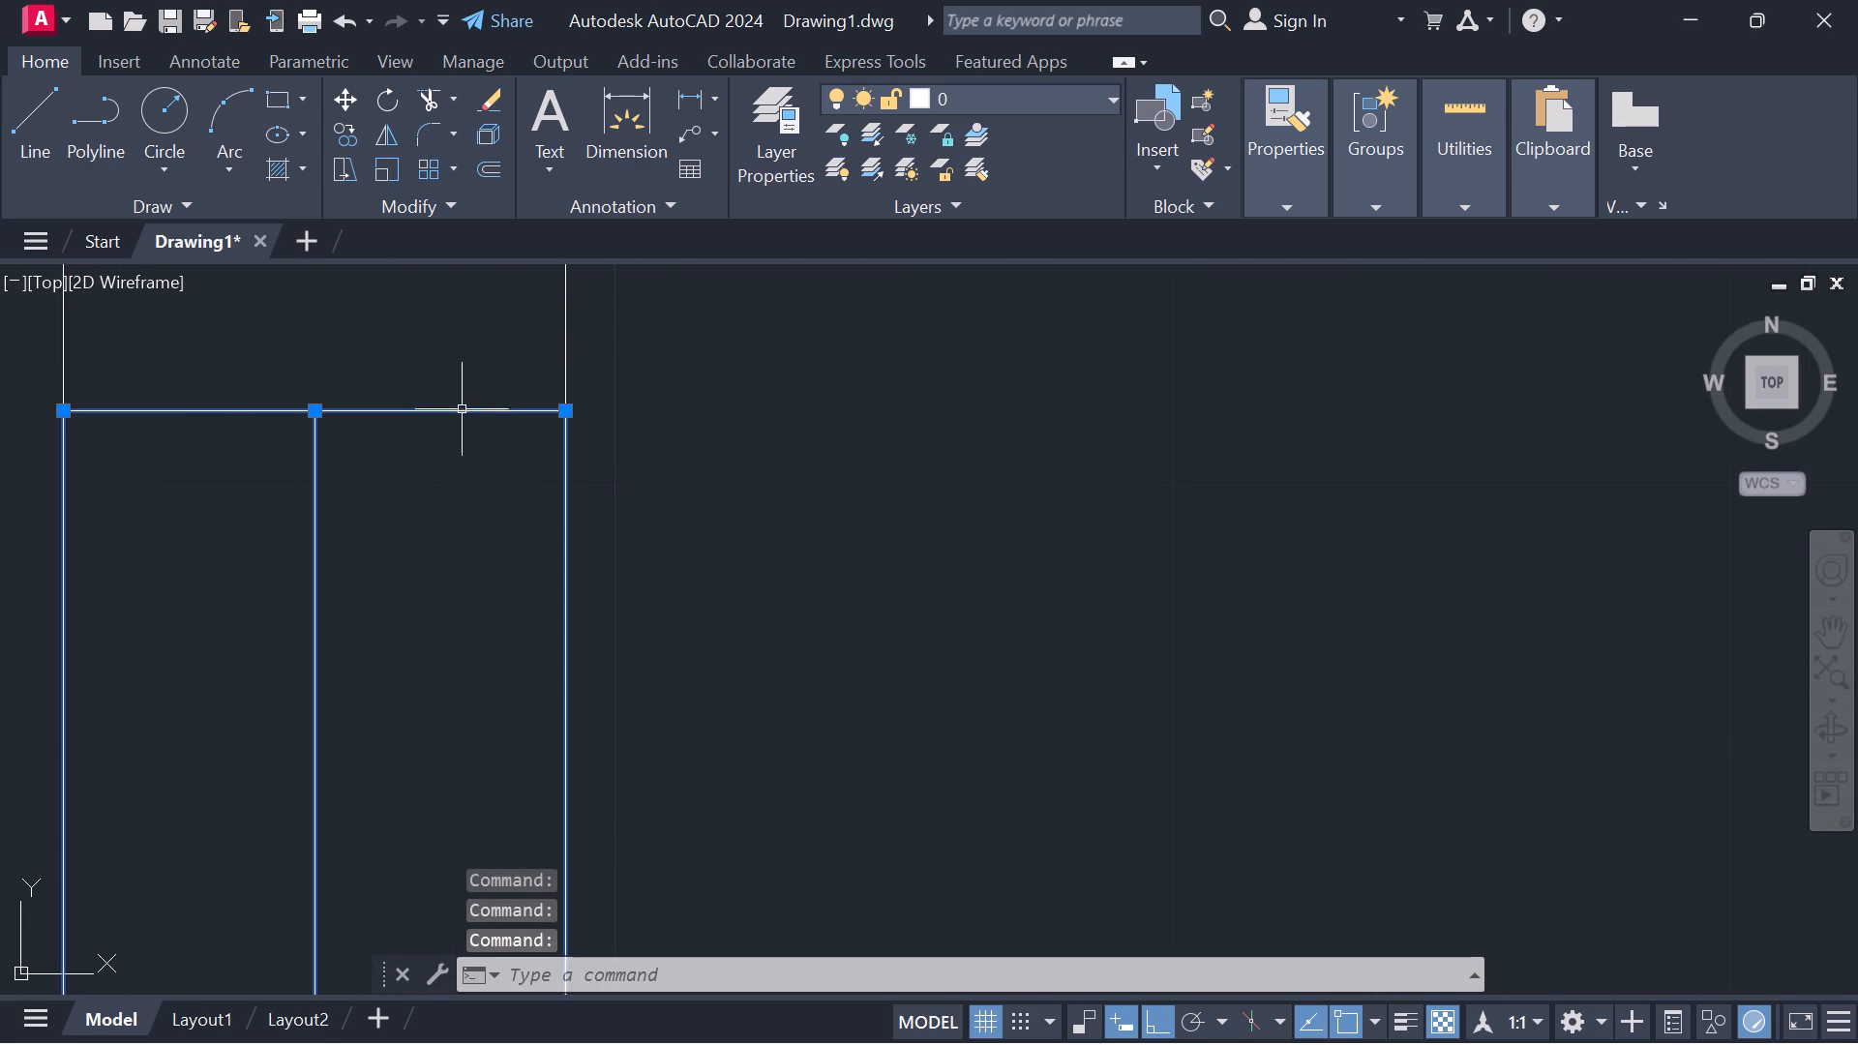
pyautogui.click(346, 109)
pyautogui.scroll(-3, 210, 350)
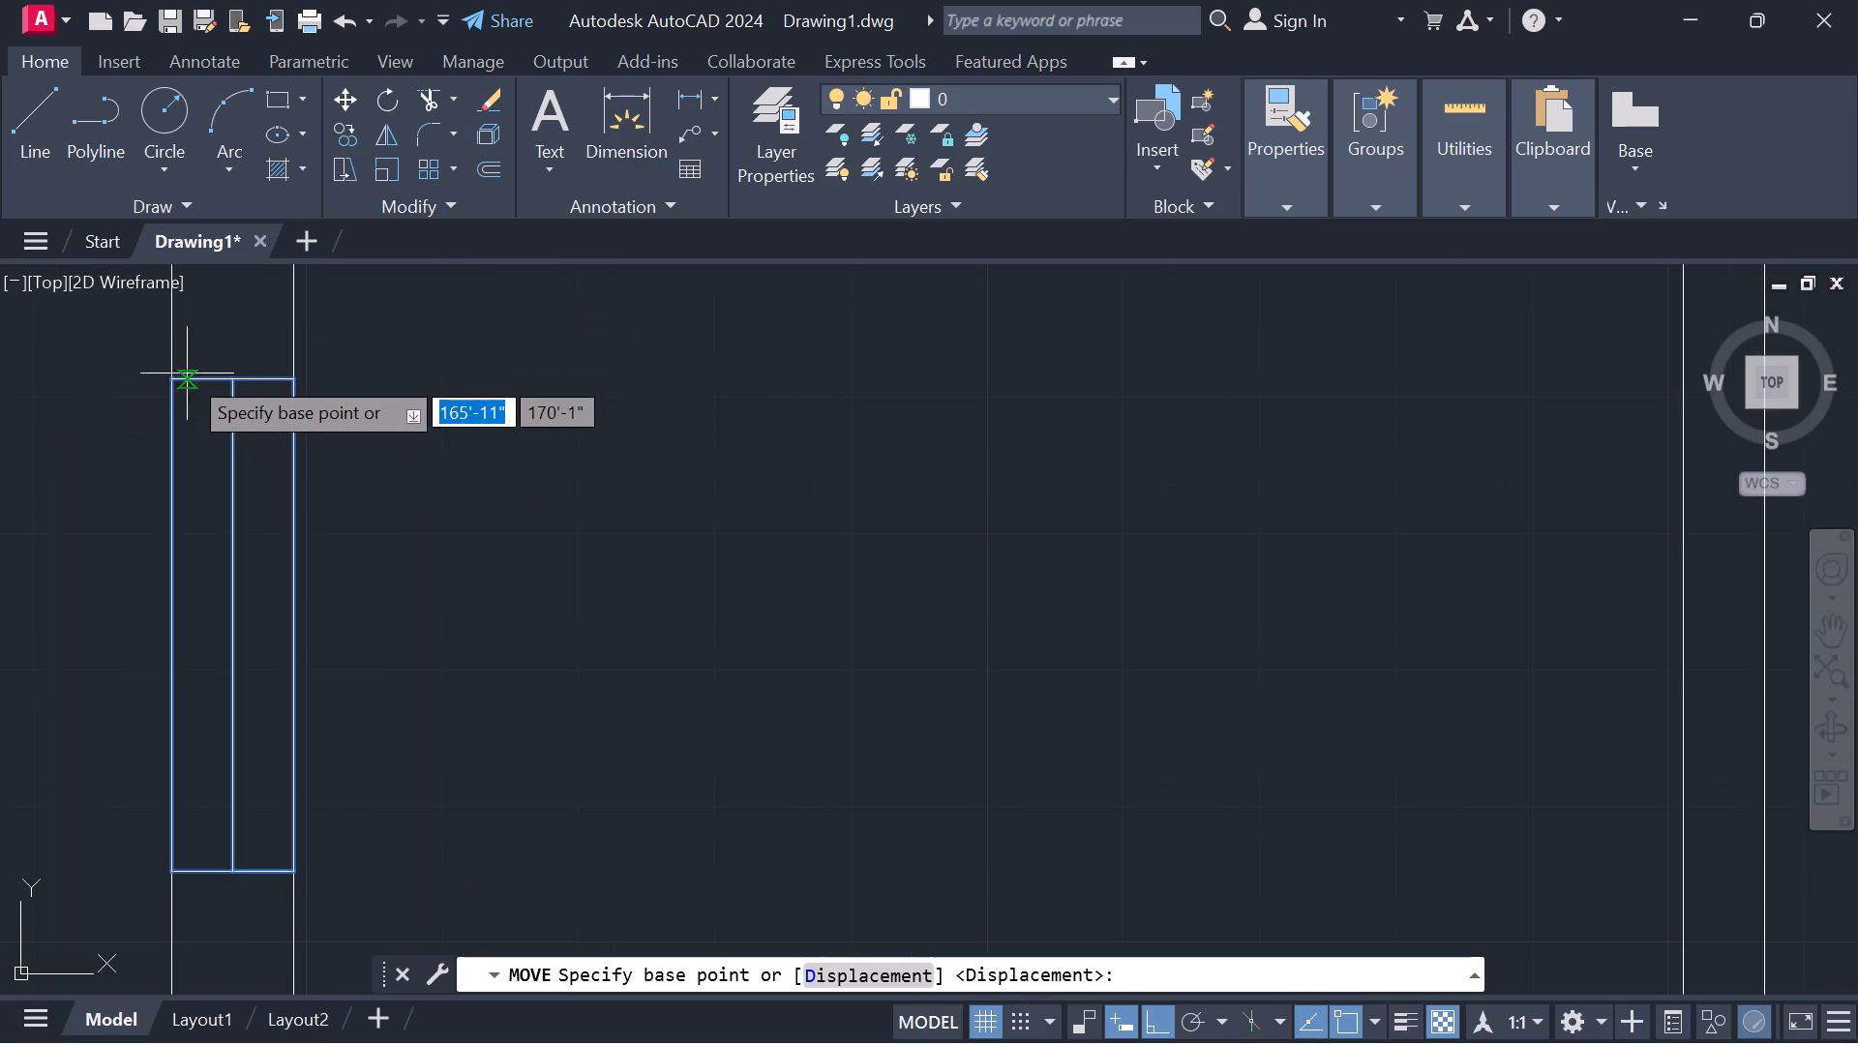
pyautogui.click(179, 373)
pyautogui.scroll(-5, 782, 385)
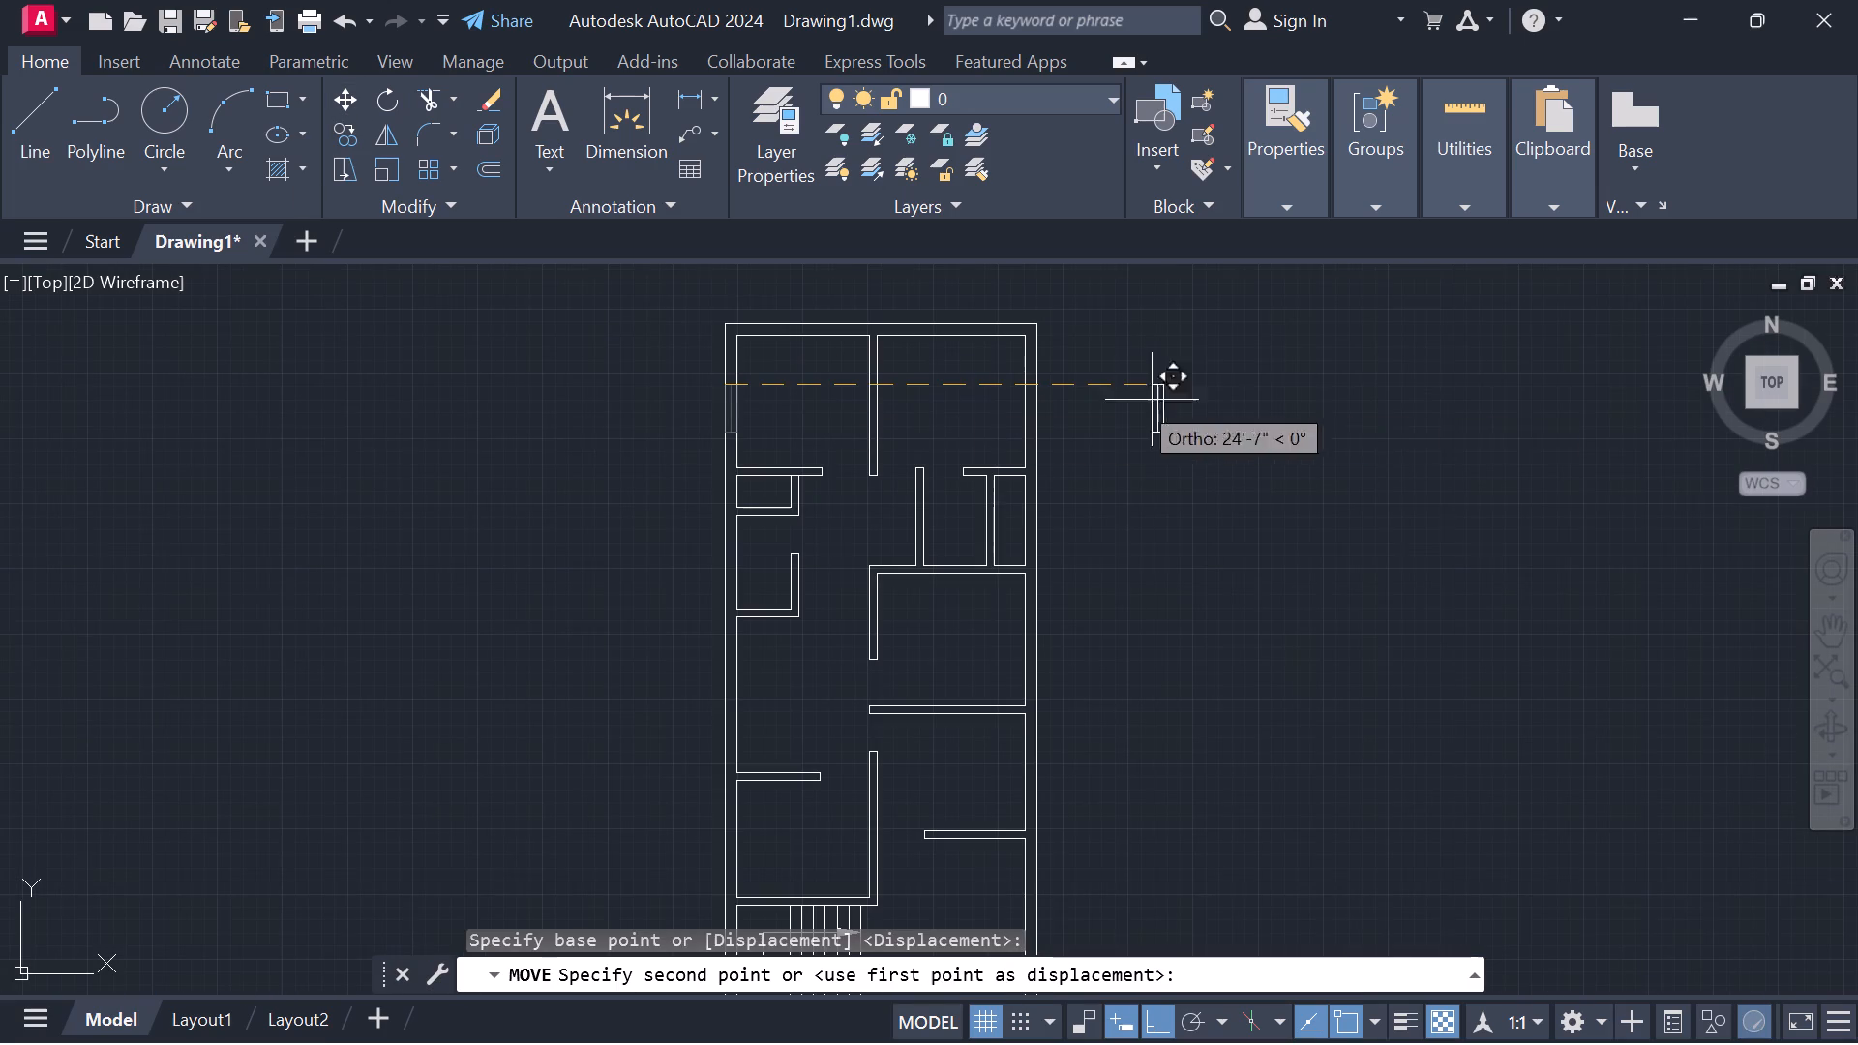
pyautogui.click(1516, 408)
# Draw two full-length 3' lines inside the window symbol, about 2" to each side of its centre line.
pyautogui.moveTo(1310, 415); pyautogui.dragTo(466, 475, button='middle')
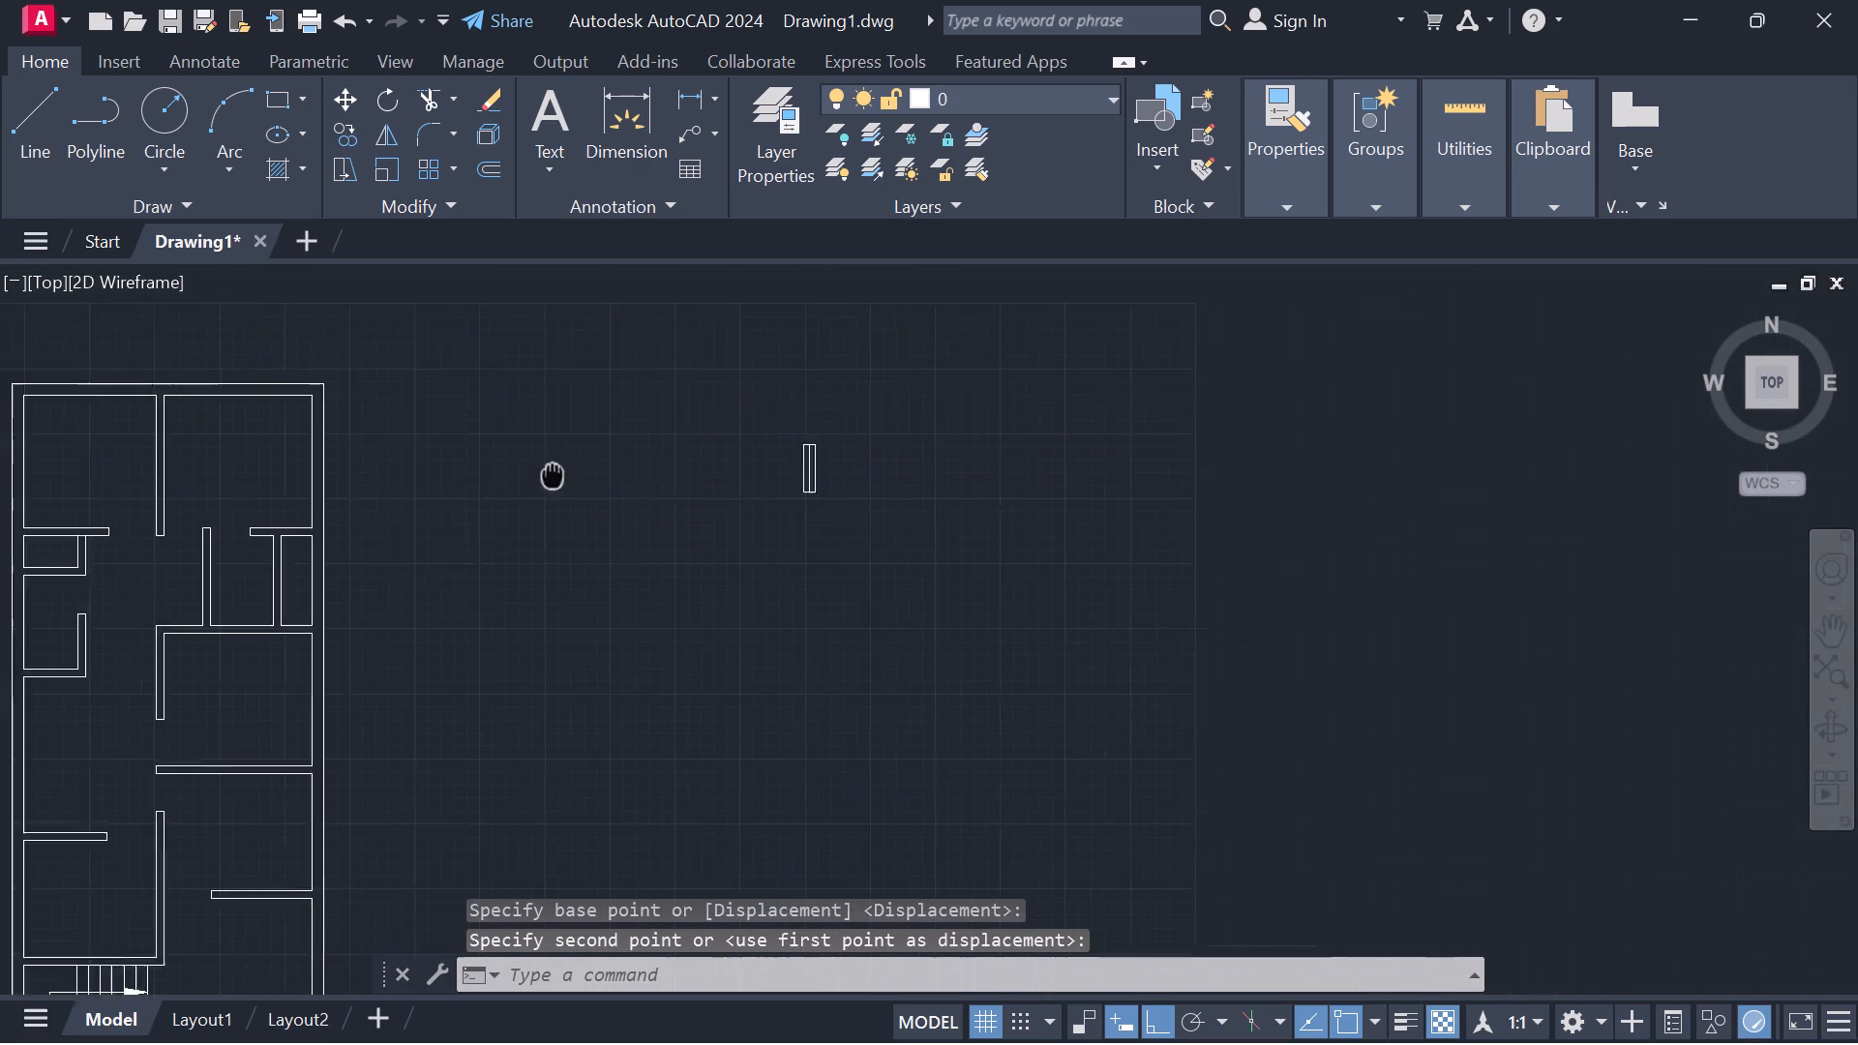
pyautogui.moveTo(466, 475); pyautogui.dragTo(309, 475, button='middle')
pyautogui.scroll(3, 499, 452)
pyautogui.scroll(3, 598, 445)
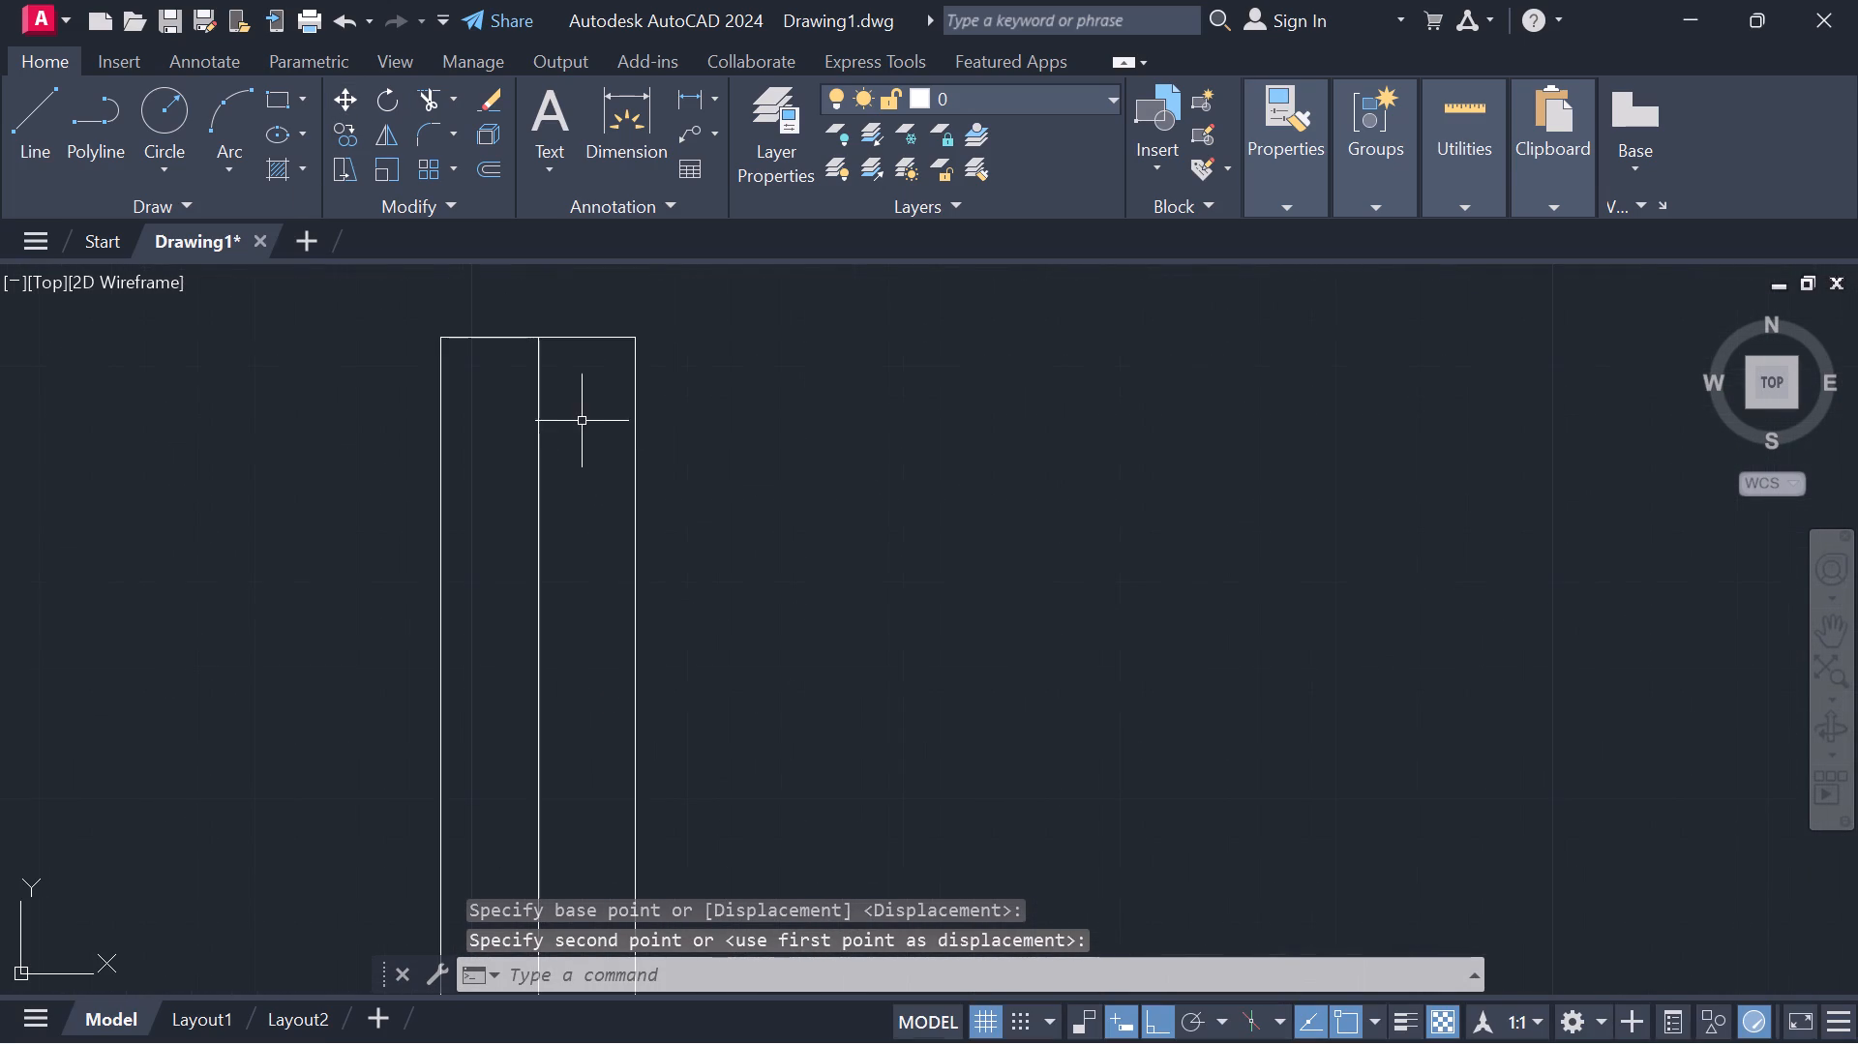
pyautogui.click(15, 123)
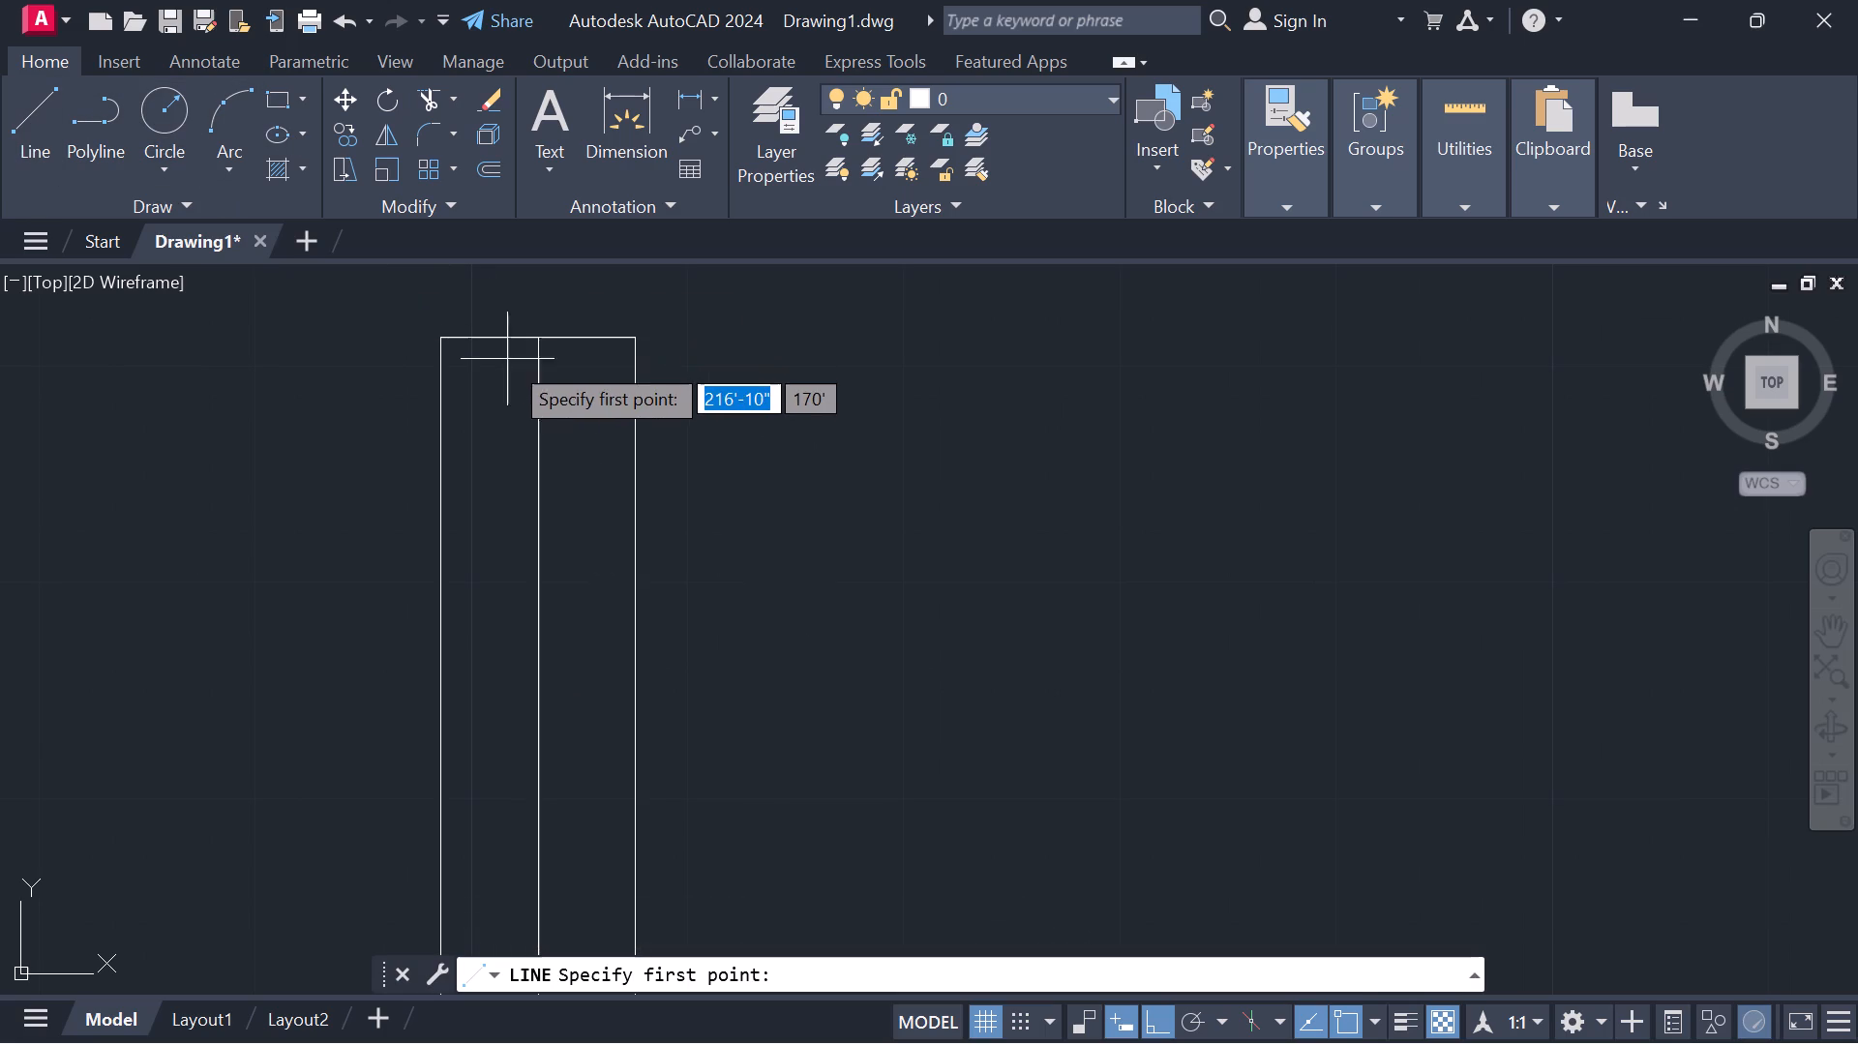
pyautogui.click(529, 331)
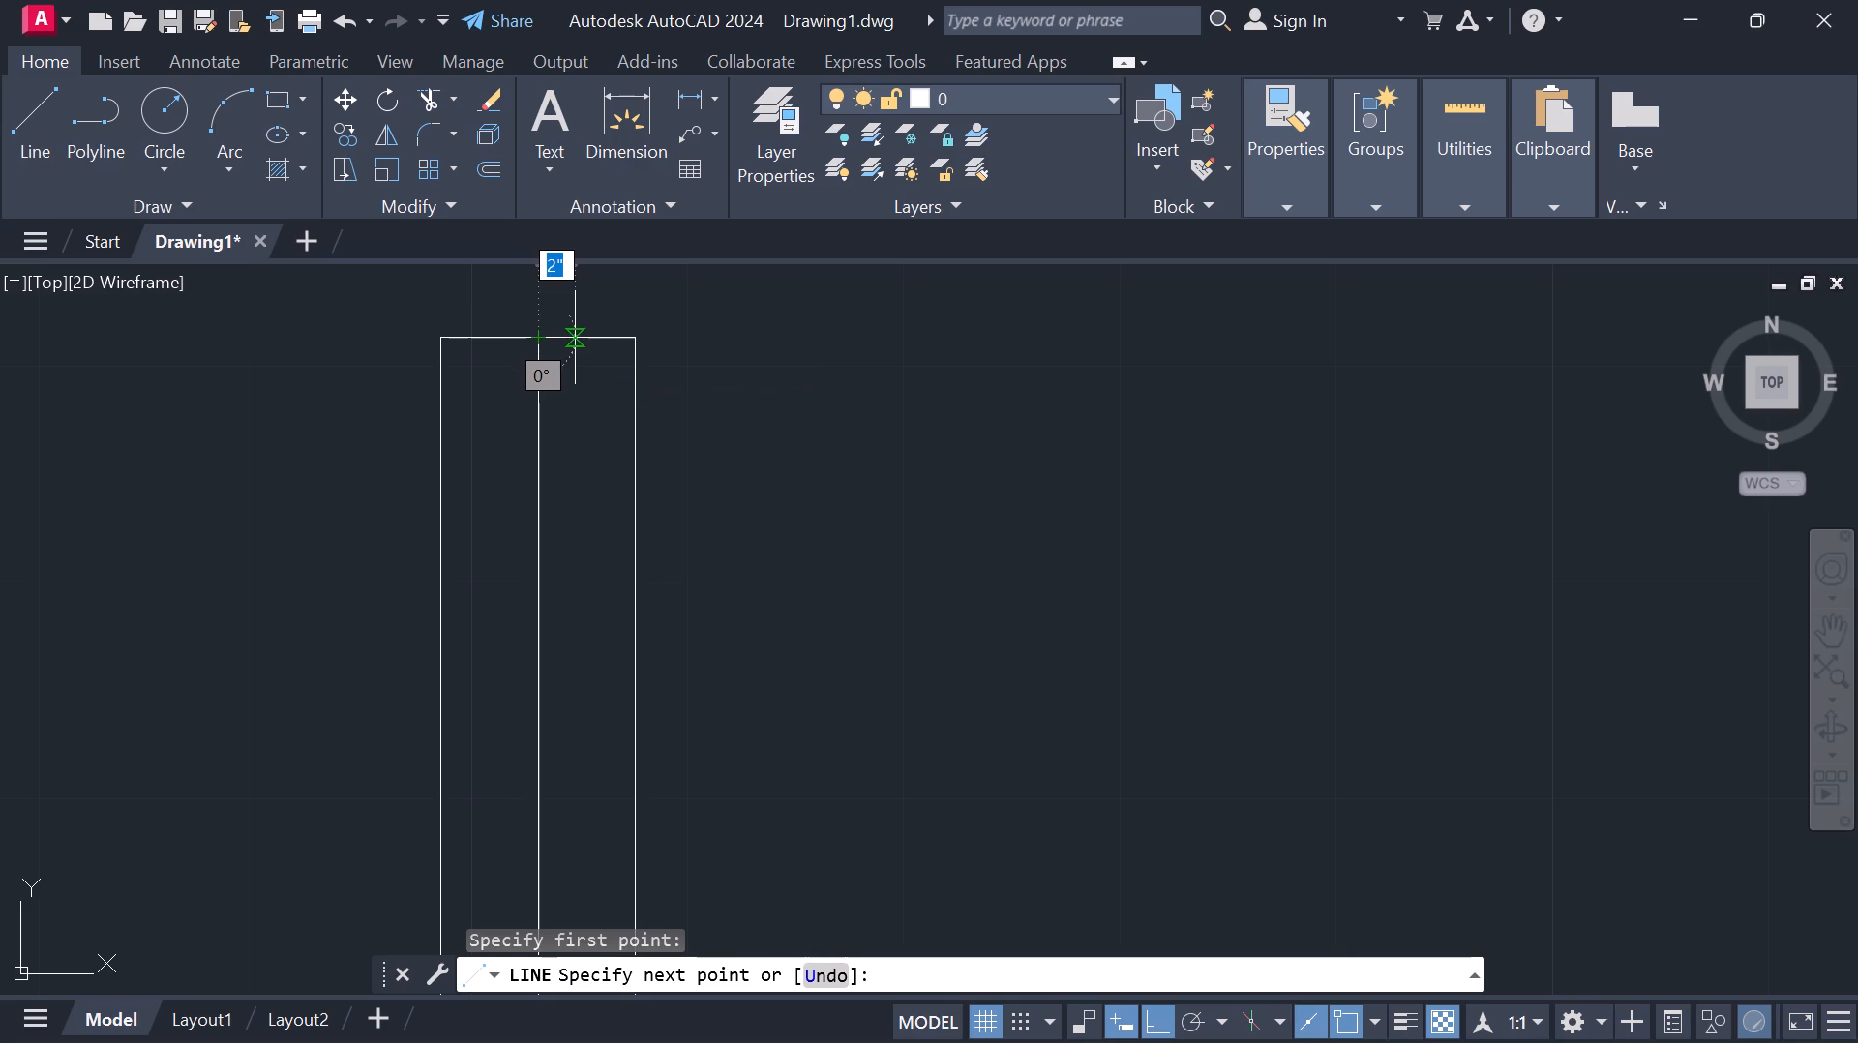
pyautogui.click(575, 338)
pyautogui.moveTo(566, 657); pyautogui.dragTo(579, 505, button='middle')
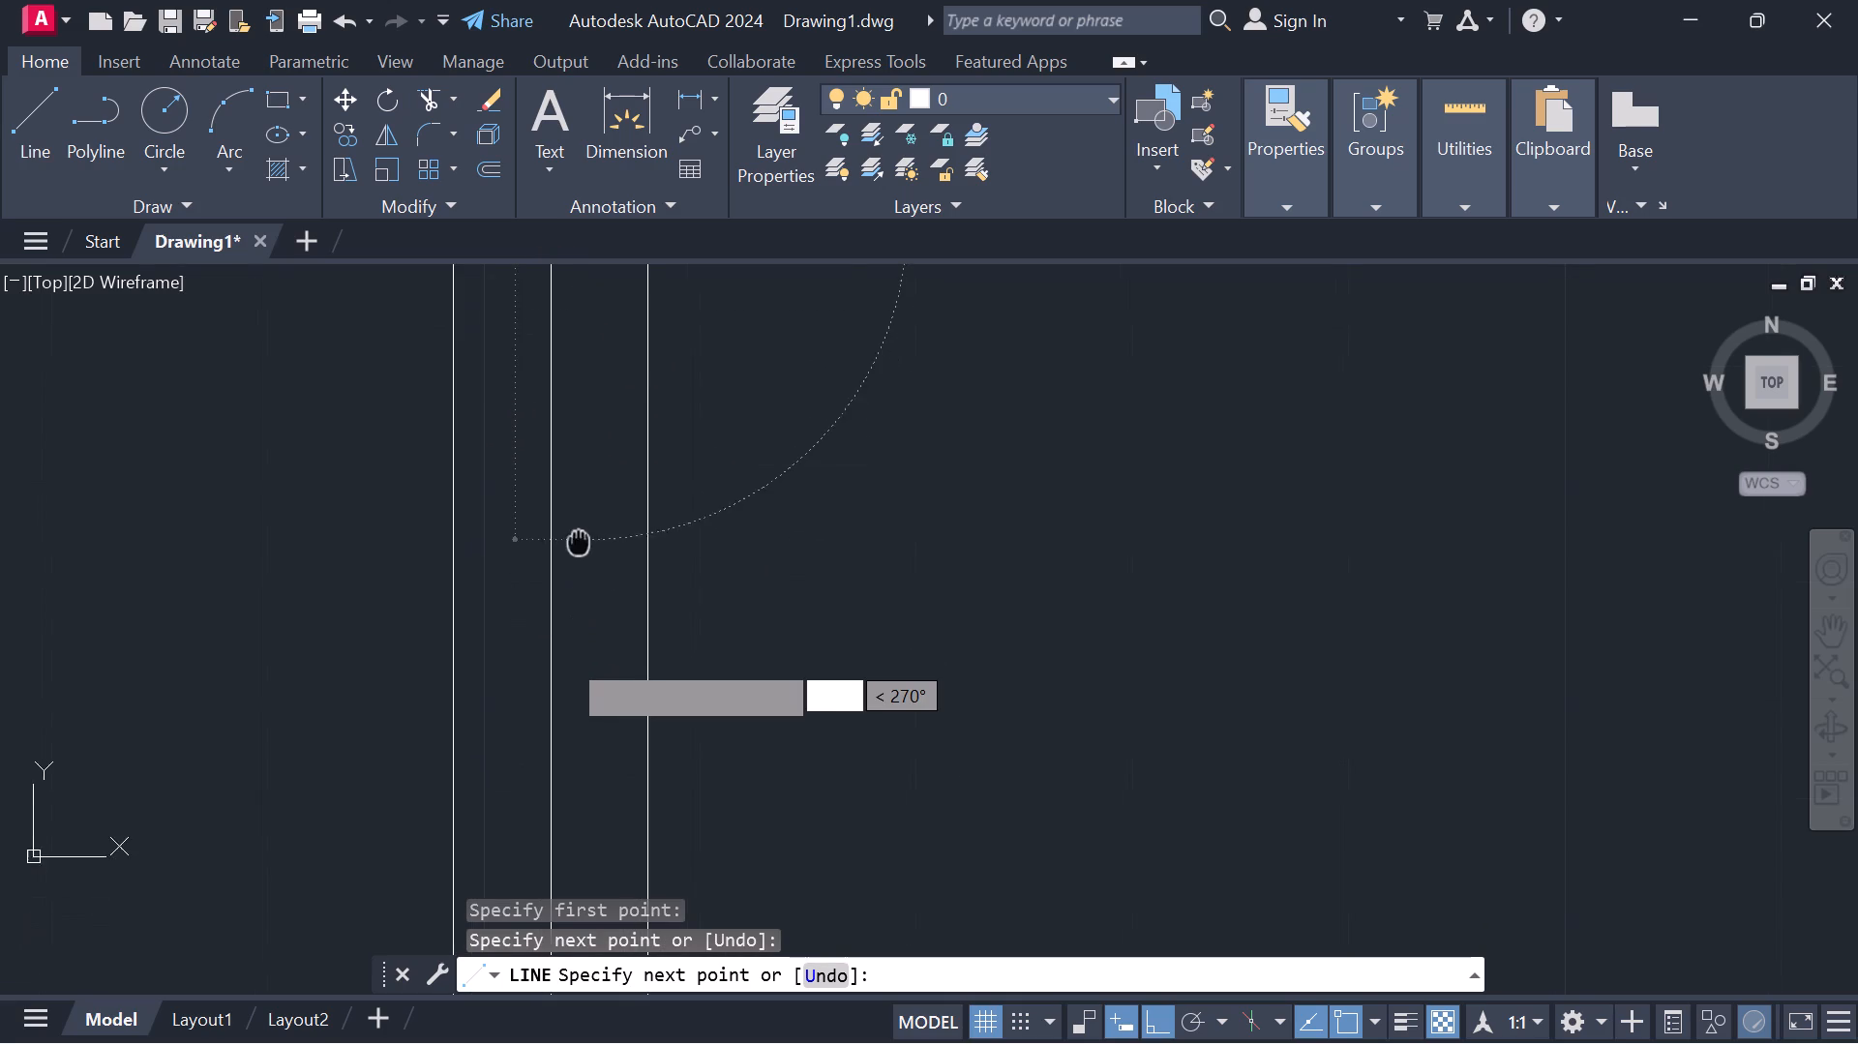
pyautogui.moveTo(579, 505); pyautogui.dragTo(577, 391, button='middle')
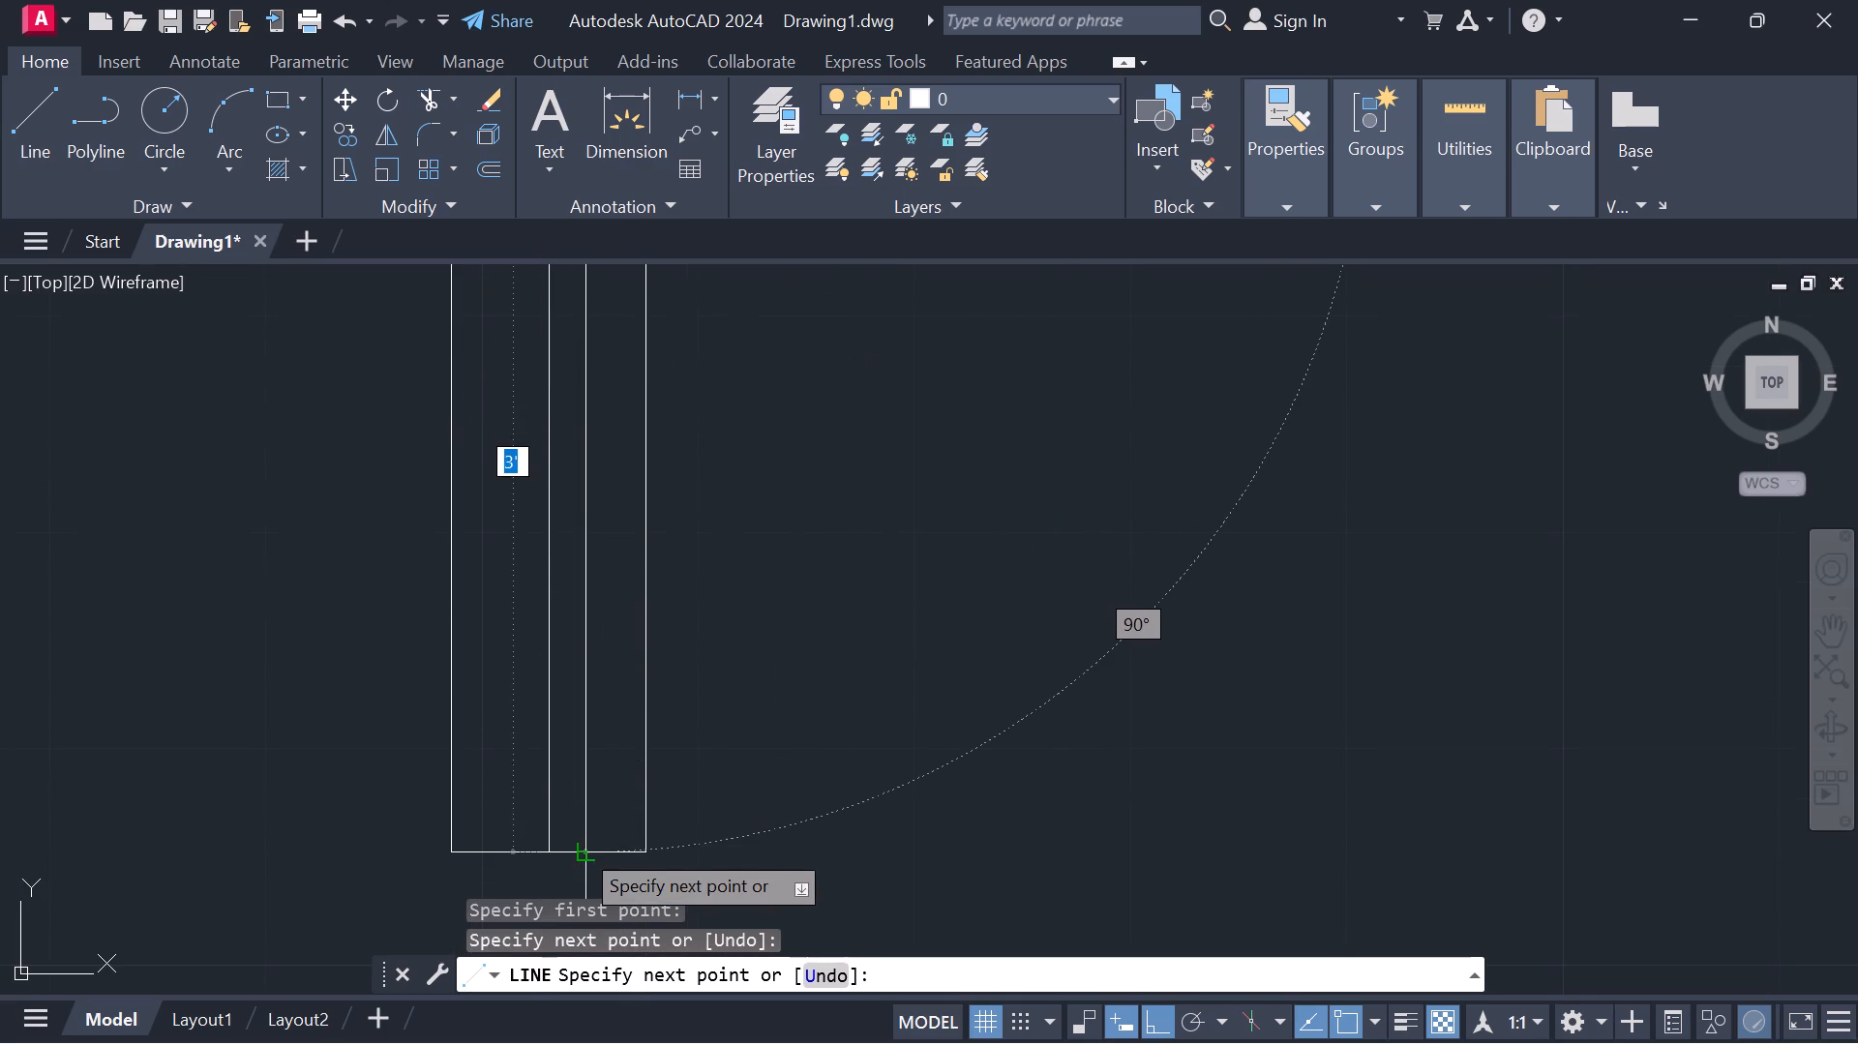
pyautogui.click(584, 852)
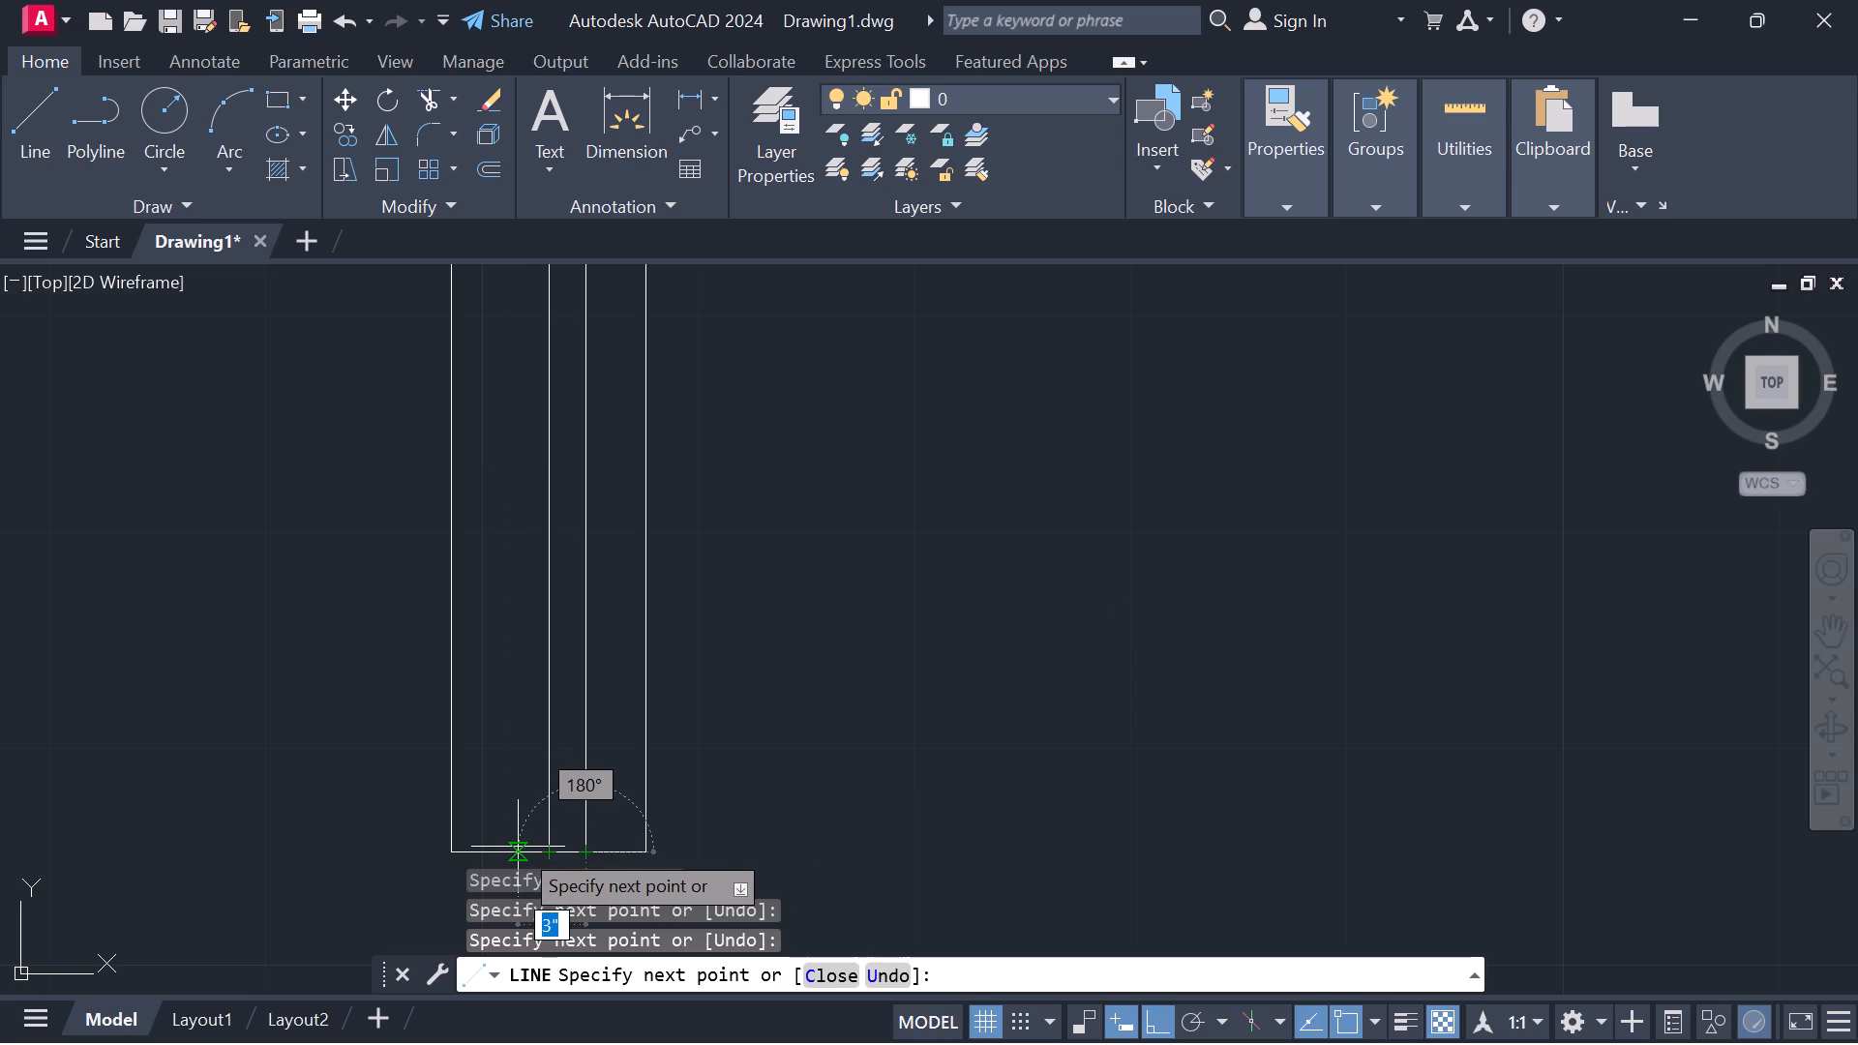
pyautogui.click(498, 842)
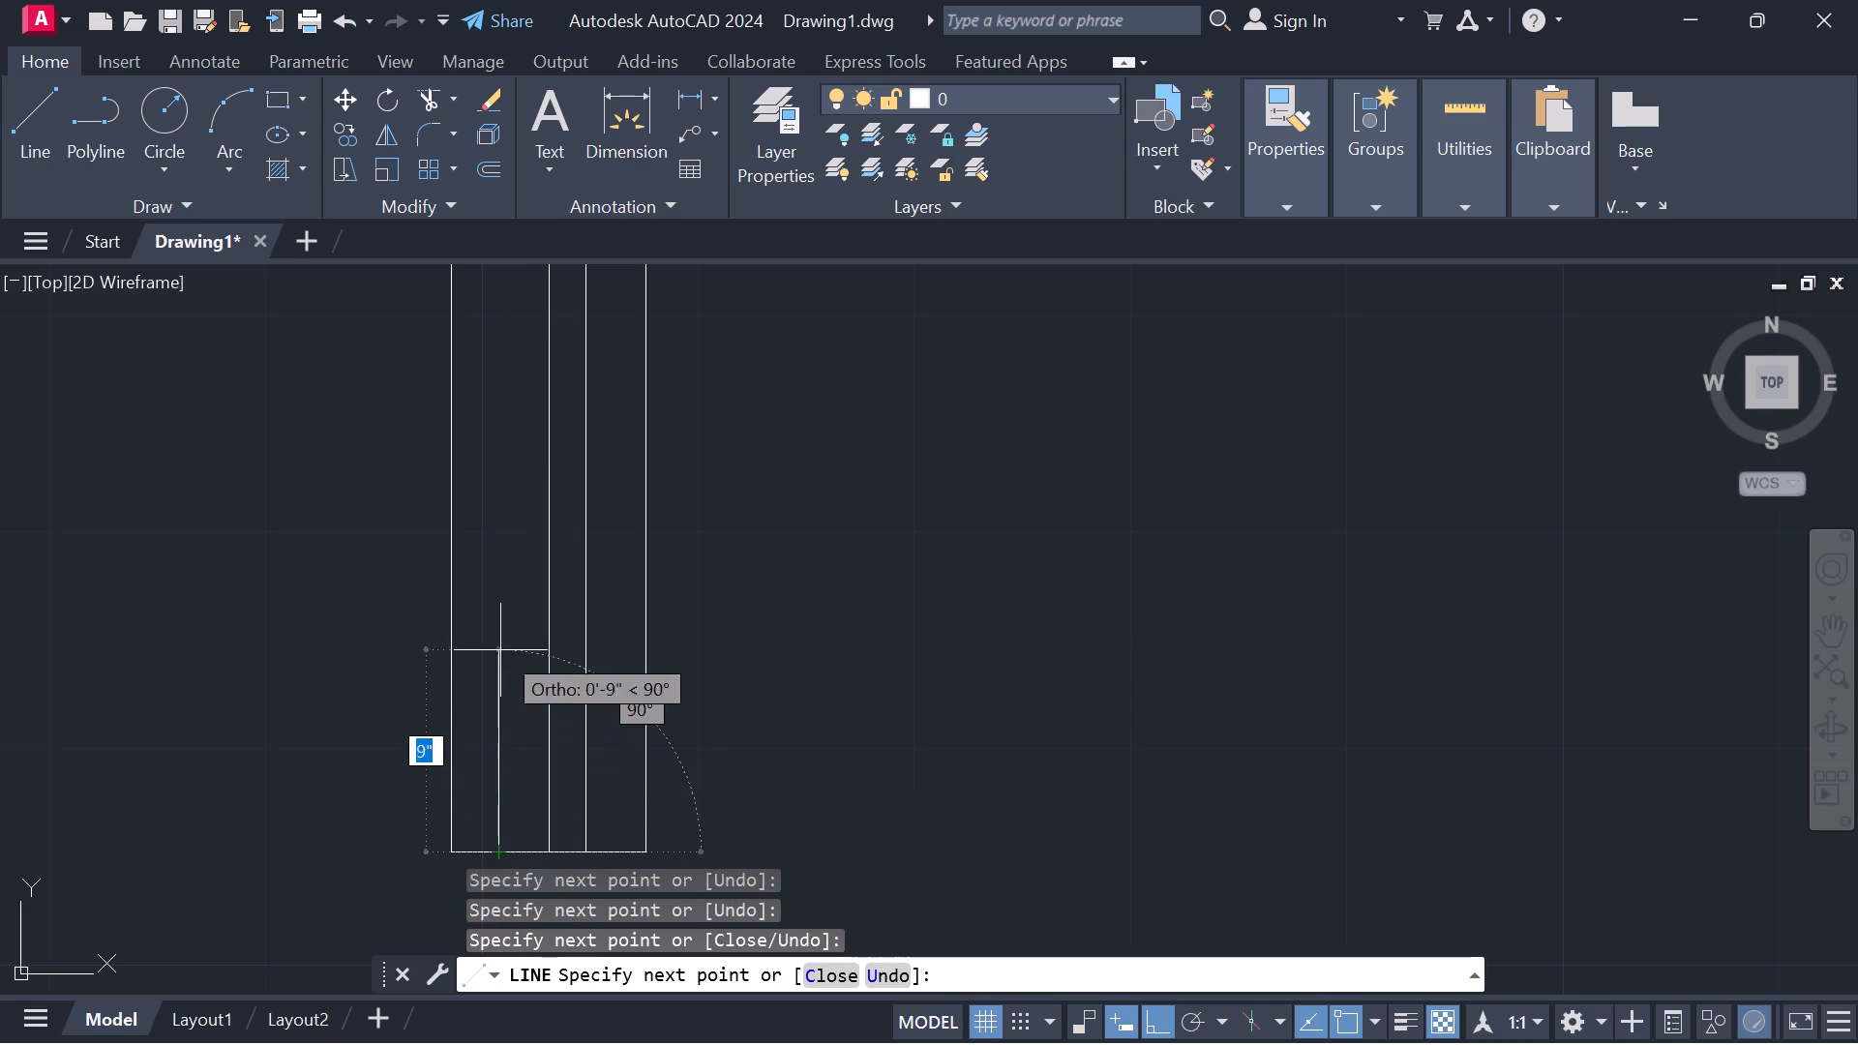
pyautogui.moveTo(533, 414); pyautogui.dragTo(553, 674, button='middle')
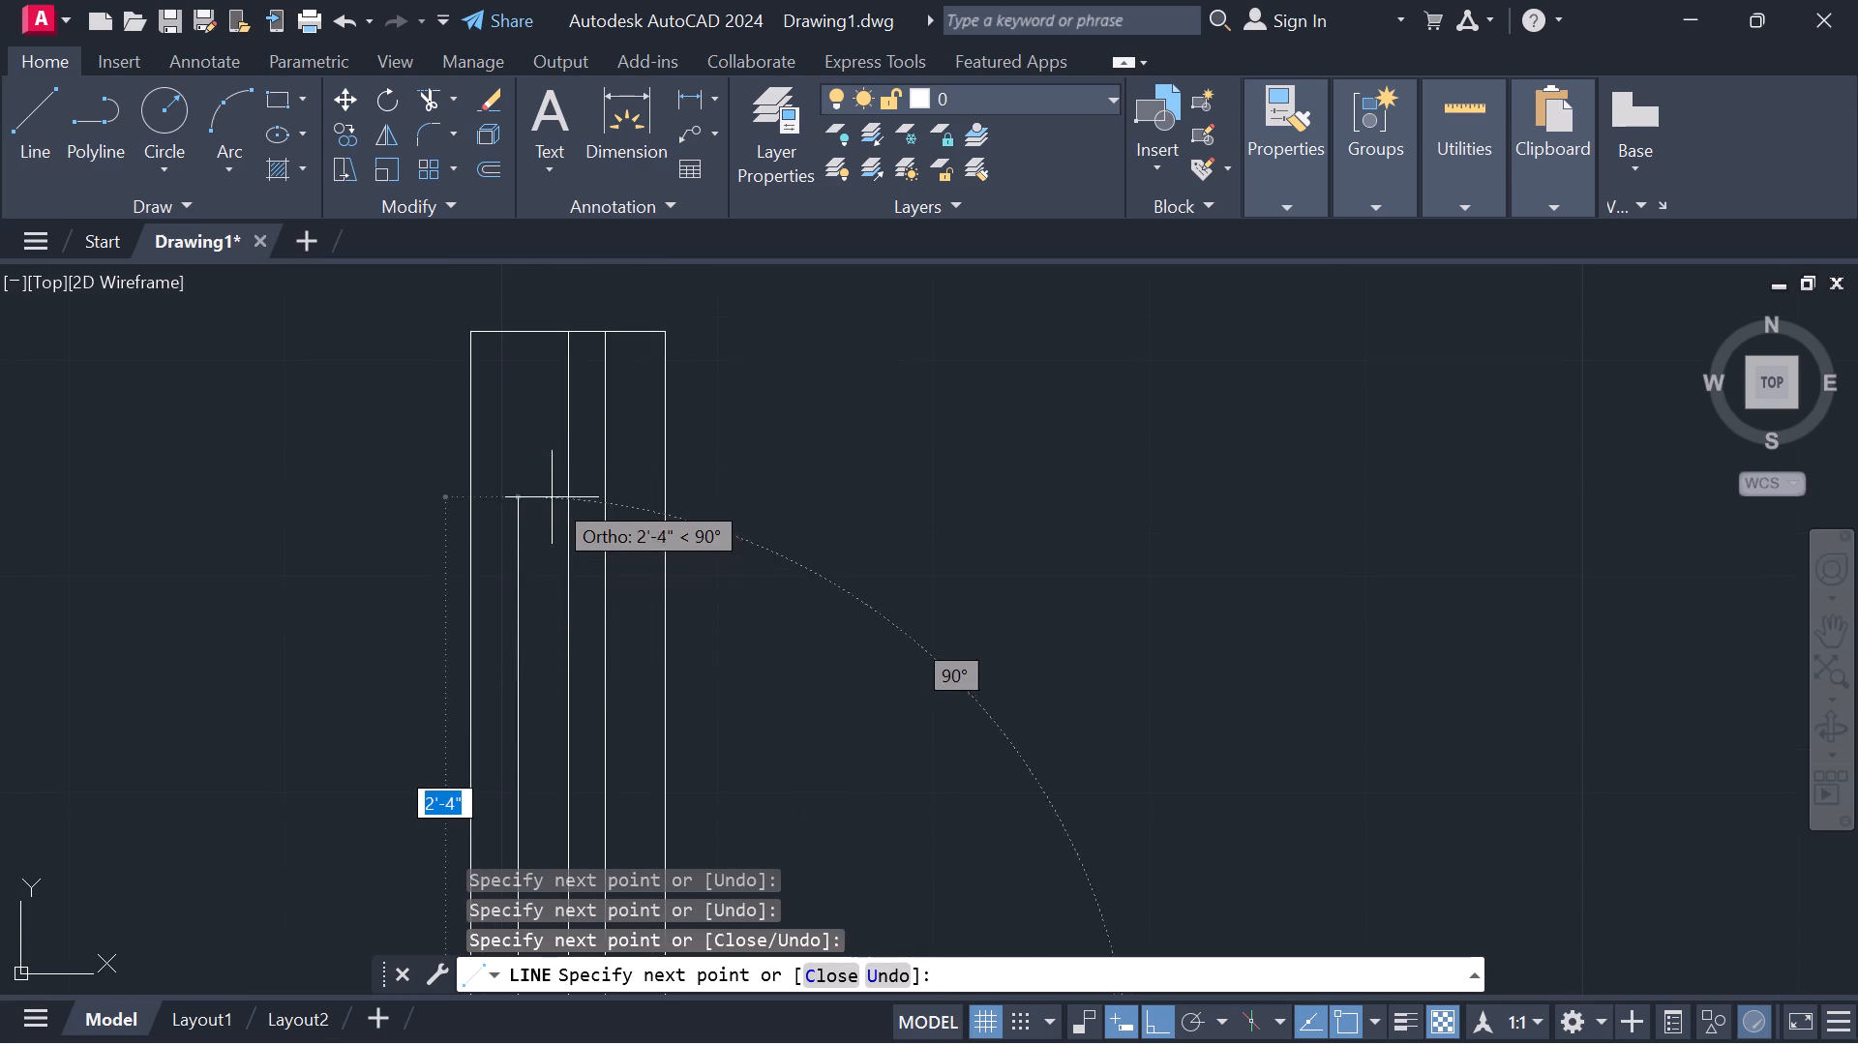
pyautogui.click(520, 334)
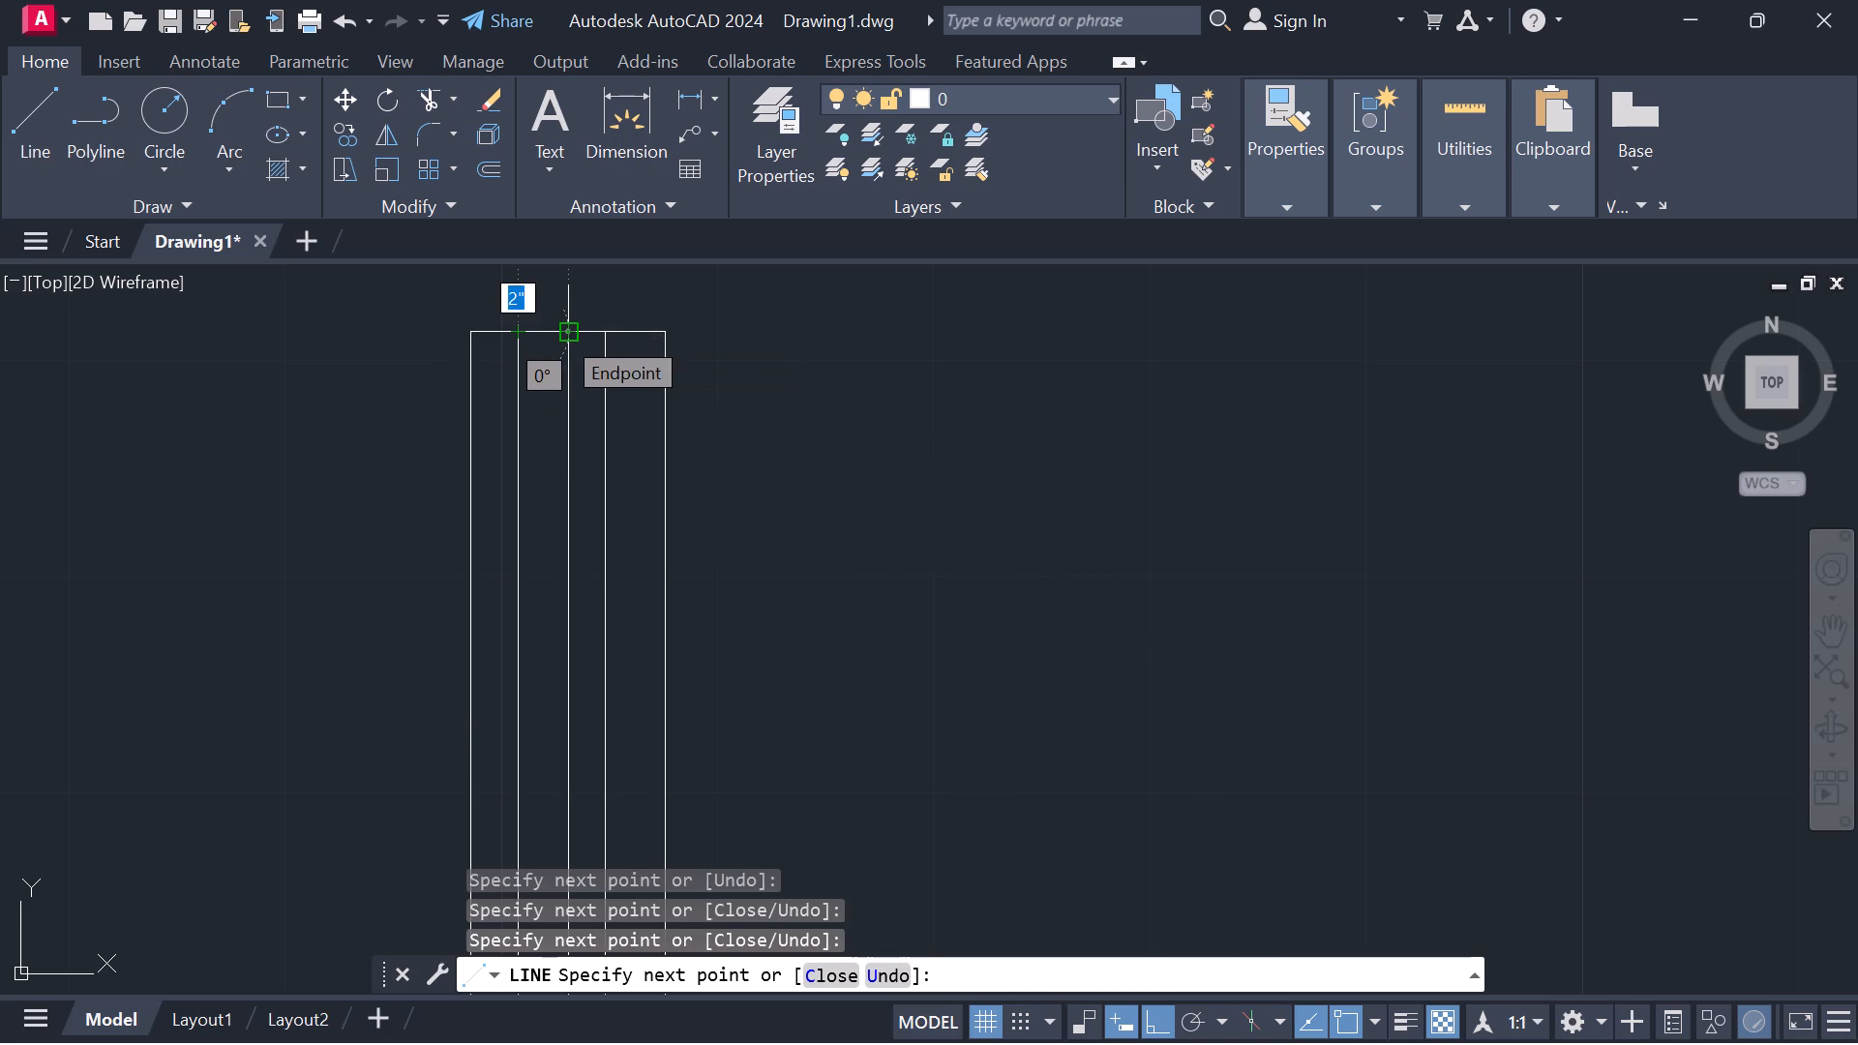
pyautogui.press('Escape')
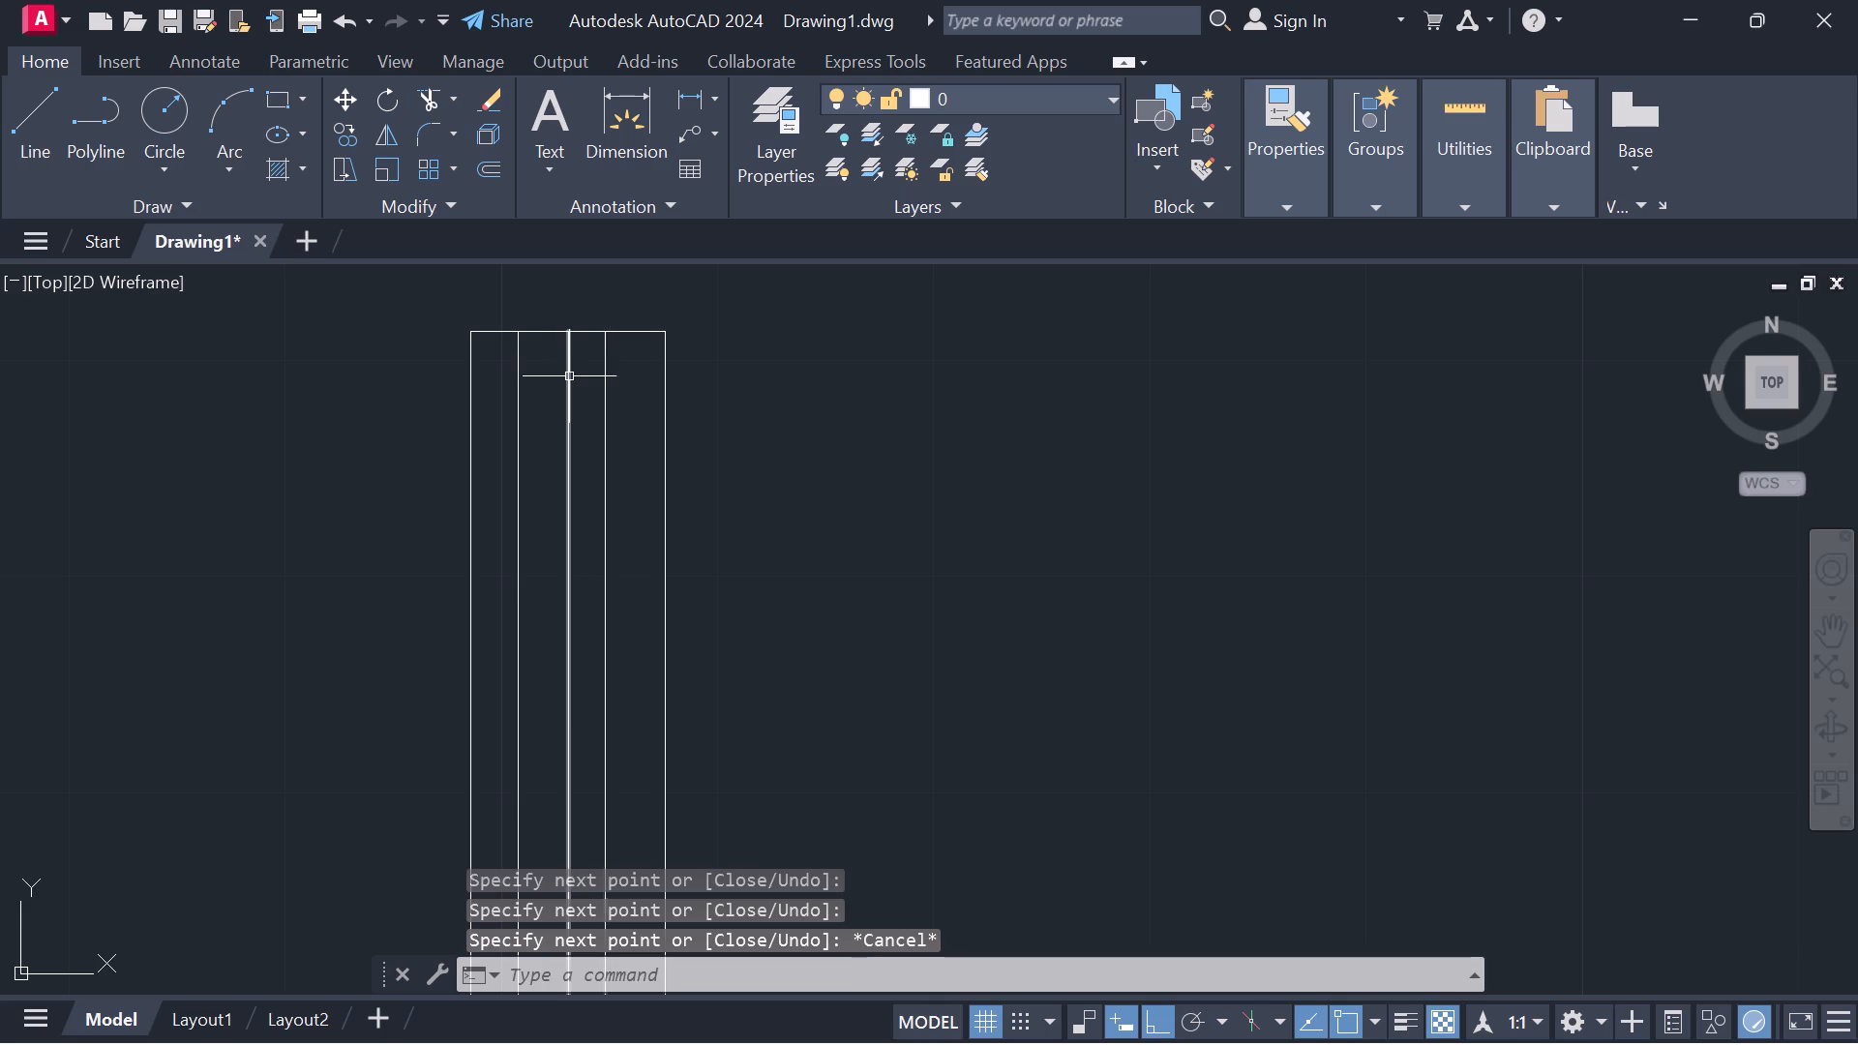
# Erase the window symbol's centre line.
pyautogui.click(569, 376)
pyautogui.rightClick(1129, 455)
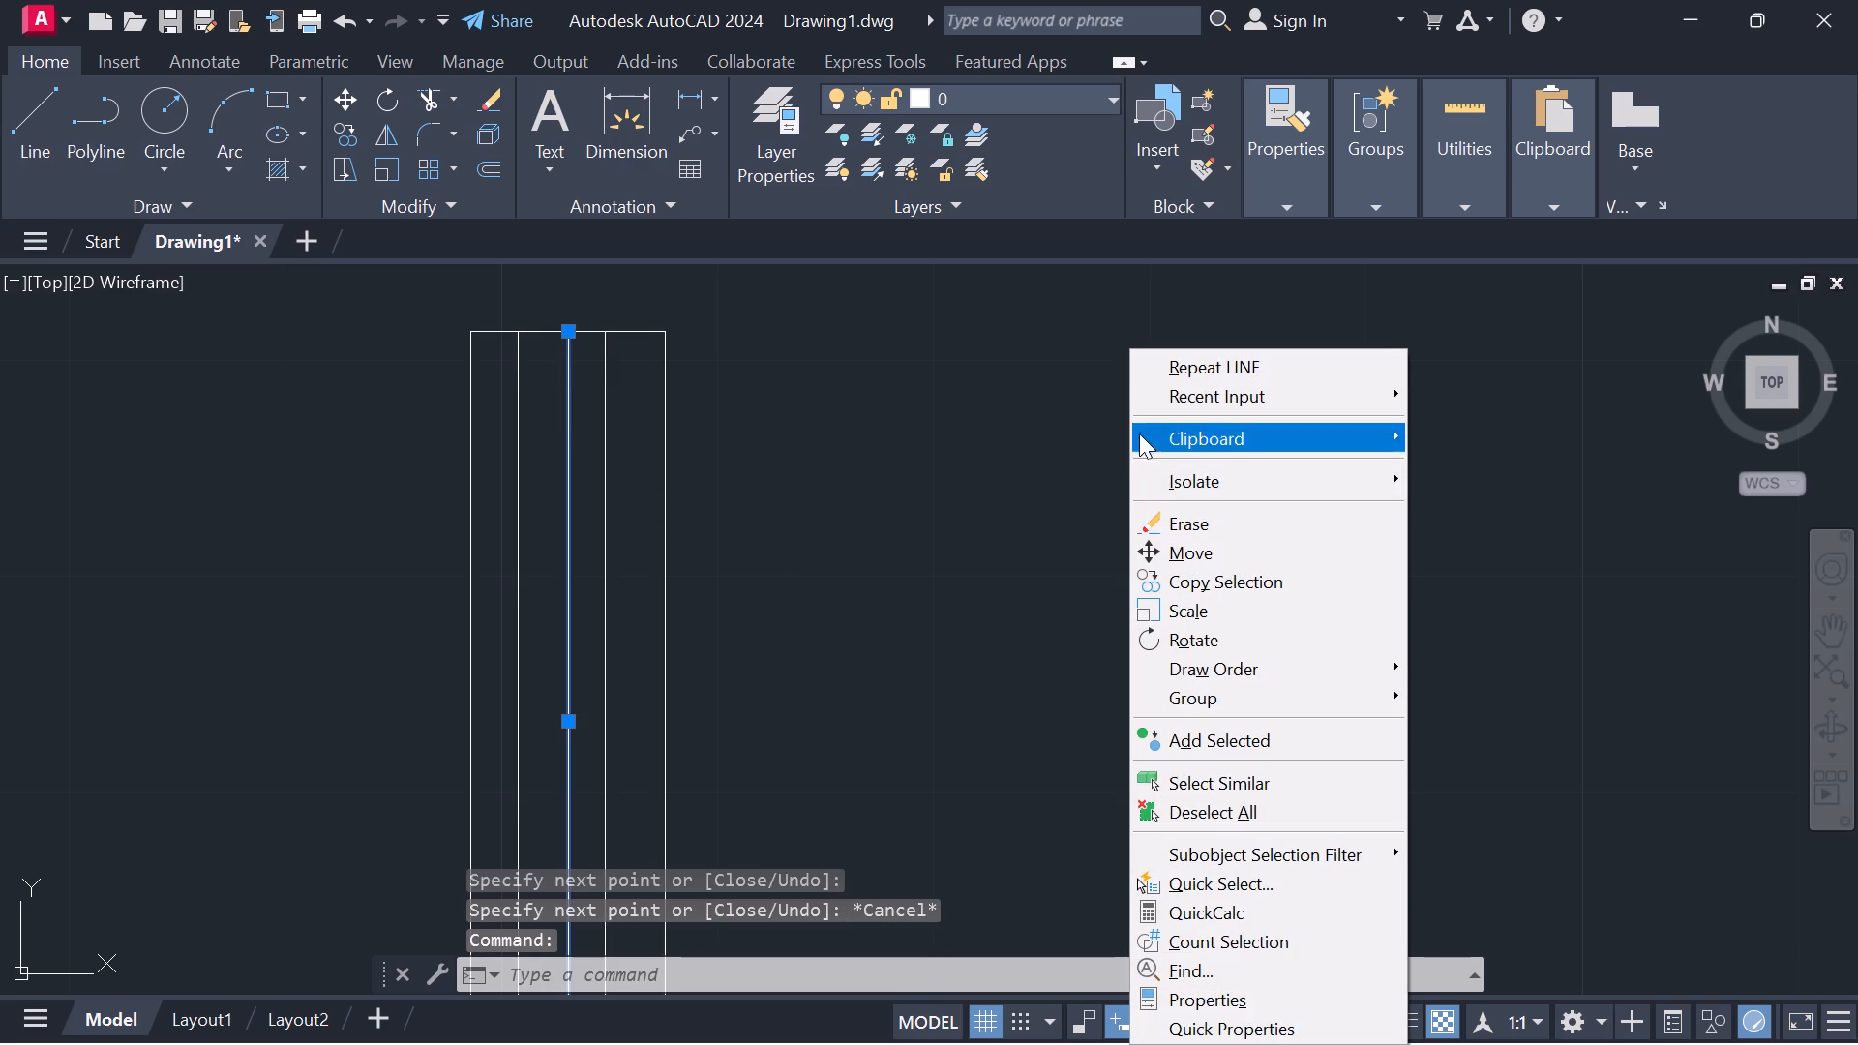
pyautogui.click(1150, 526)
pyautogui.scroll(-2, 1106, 512)
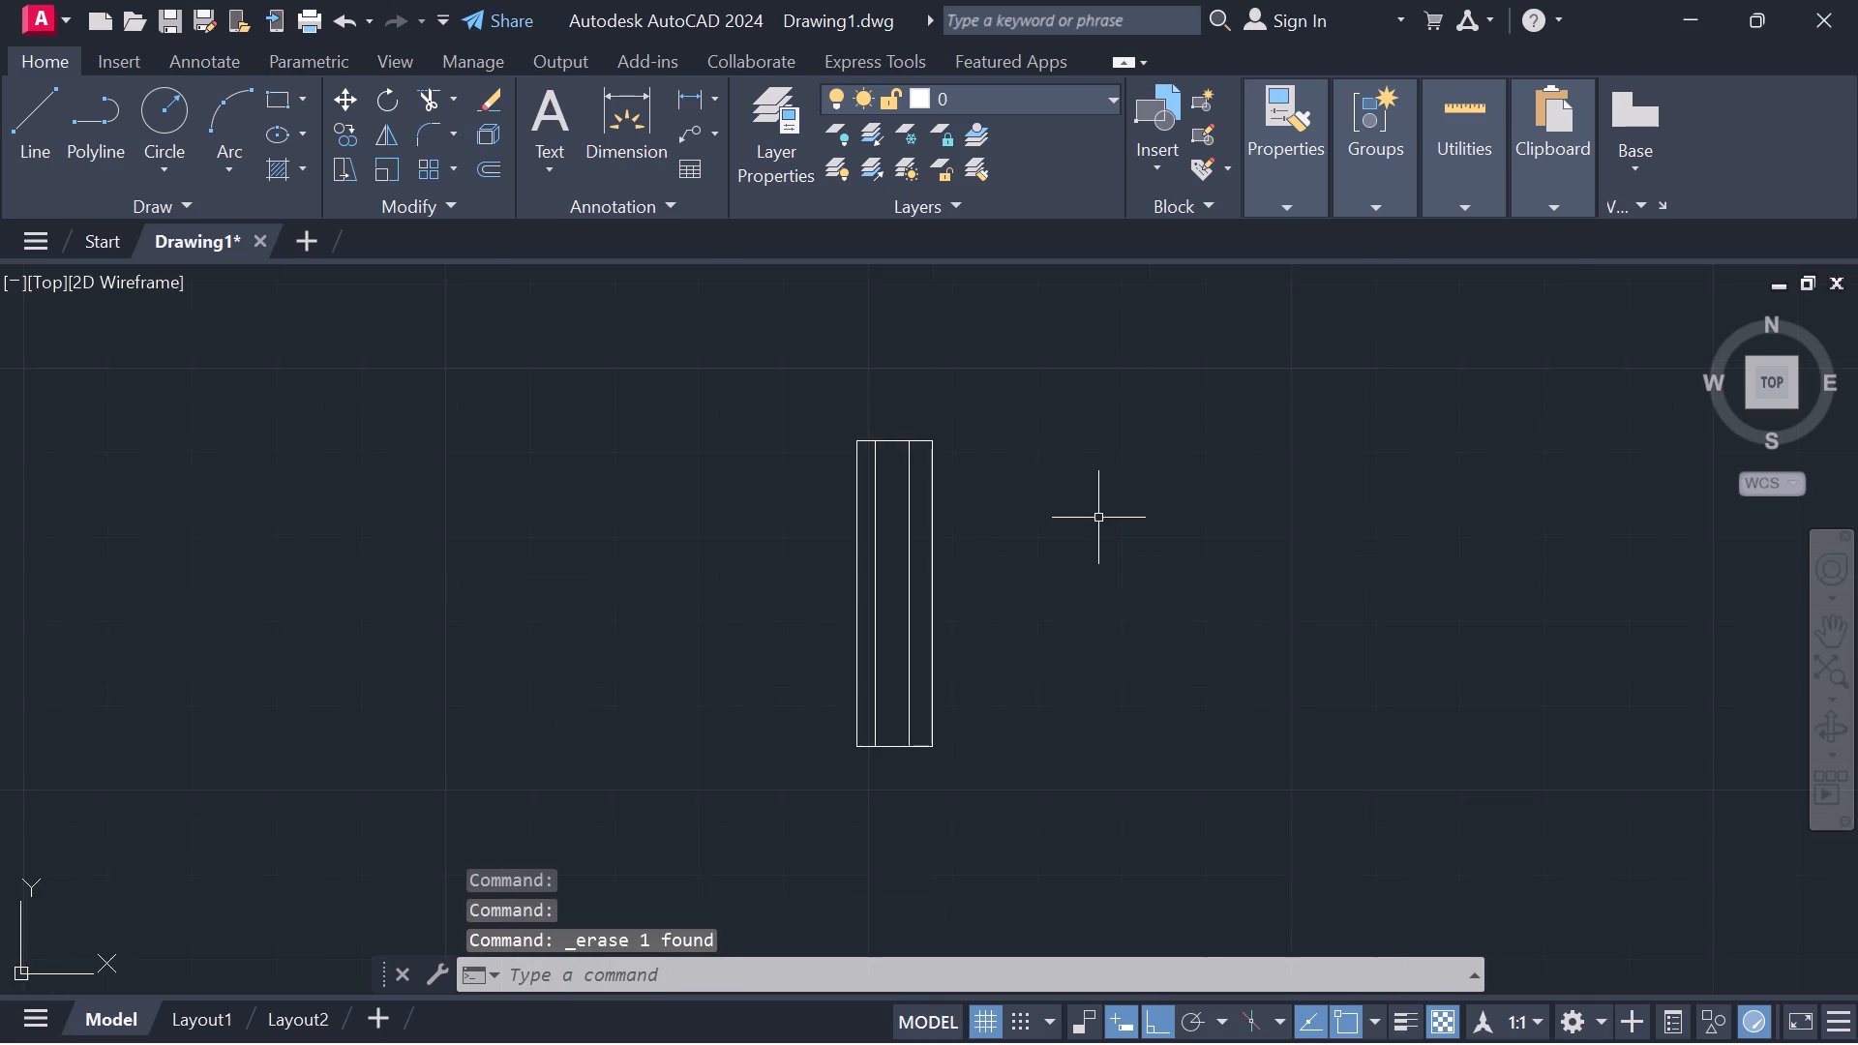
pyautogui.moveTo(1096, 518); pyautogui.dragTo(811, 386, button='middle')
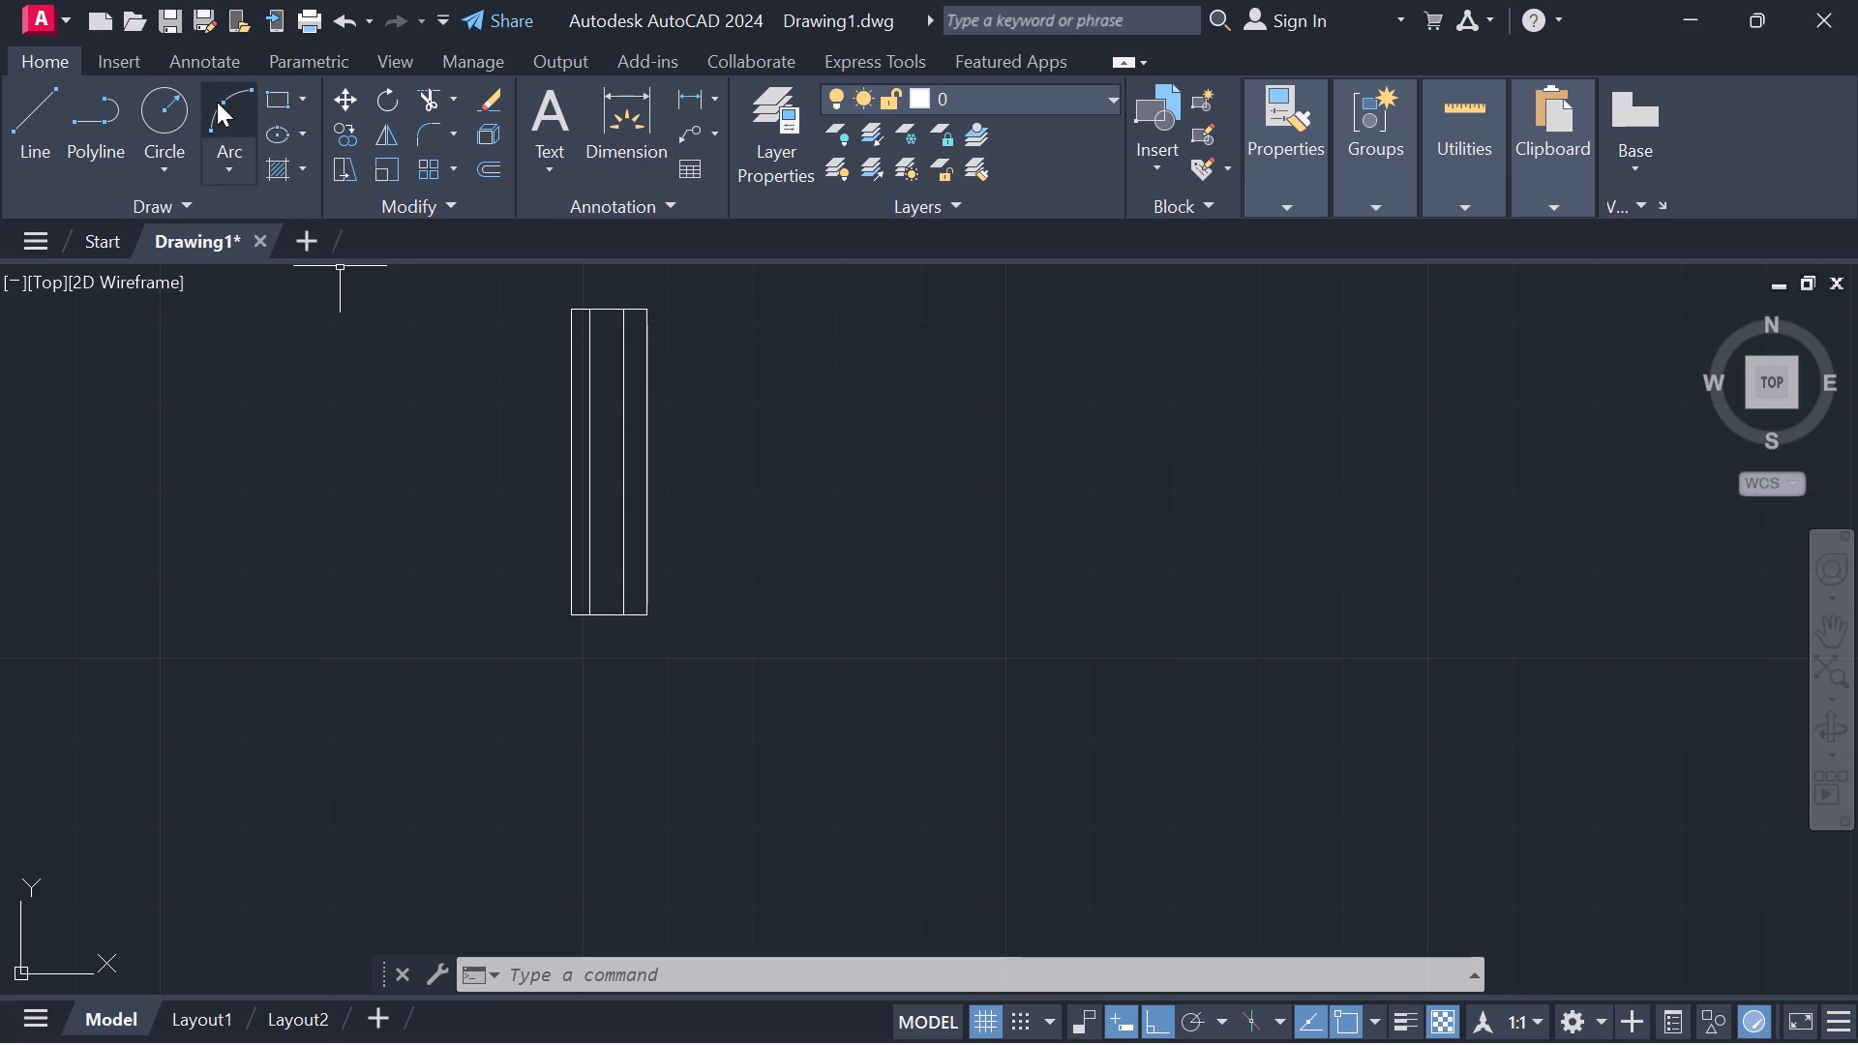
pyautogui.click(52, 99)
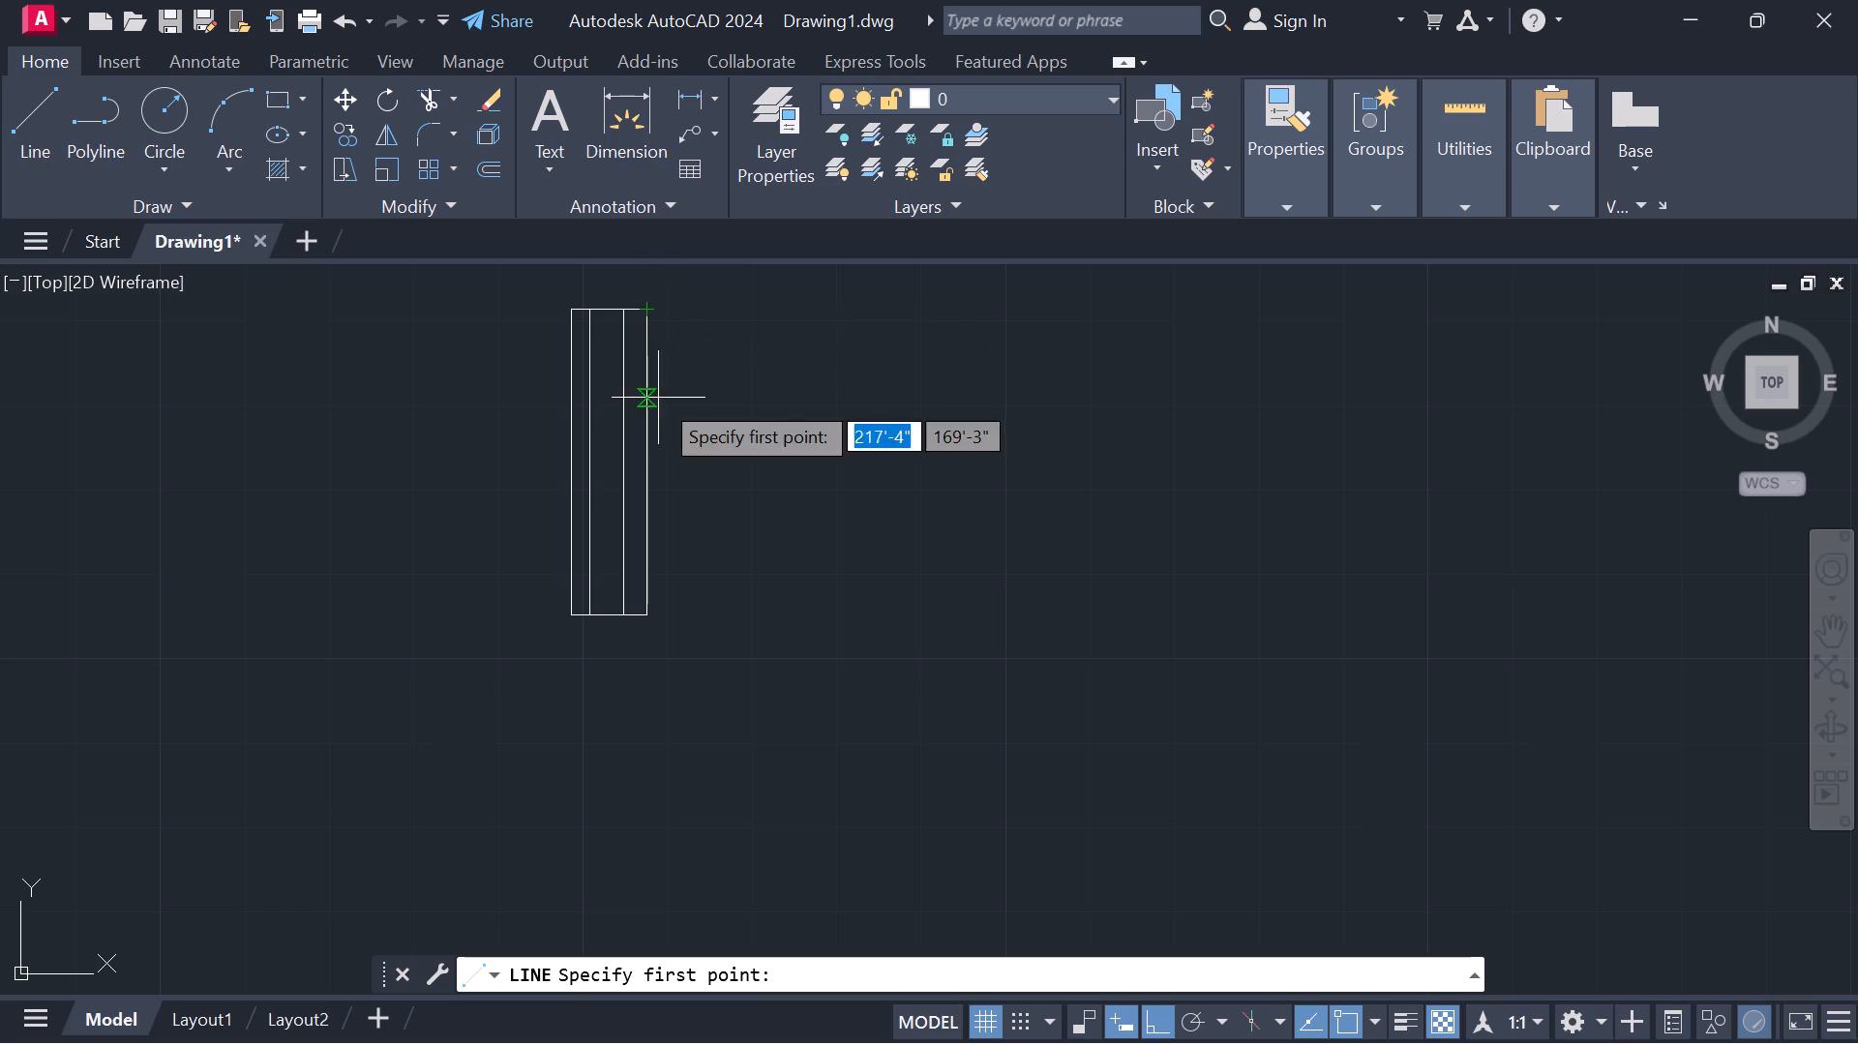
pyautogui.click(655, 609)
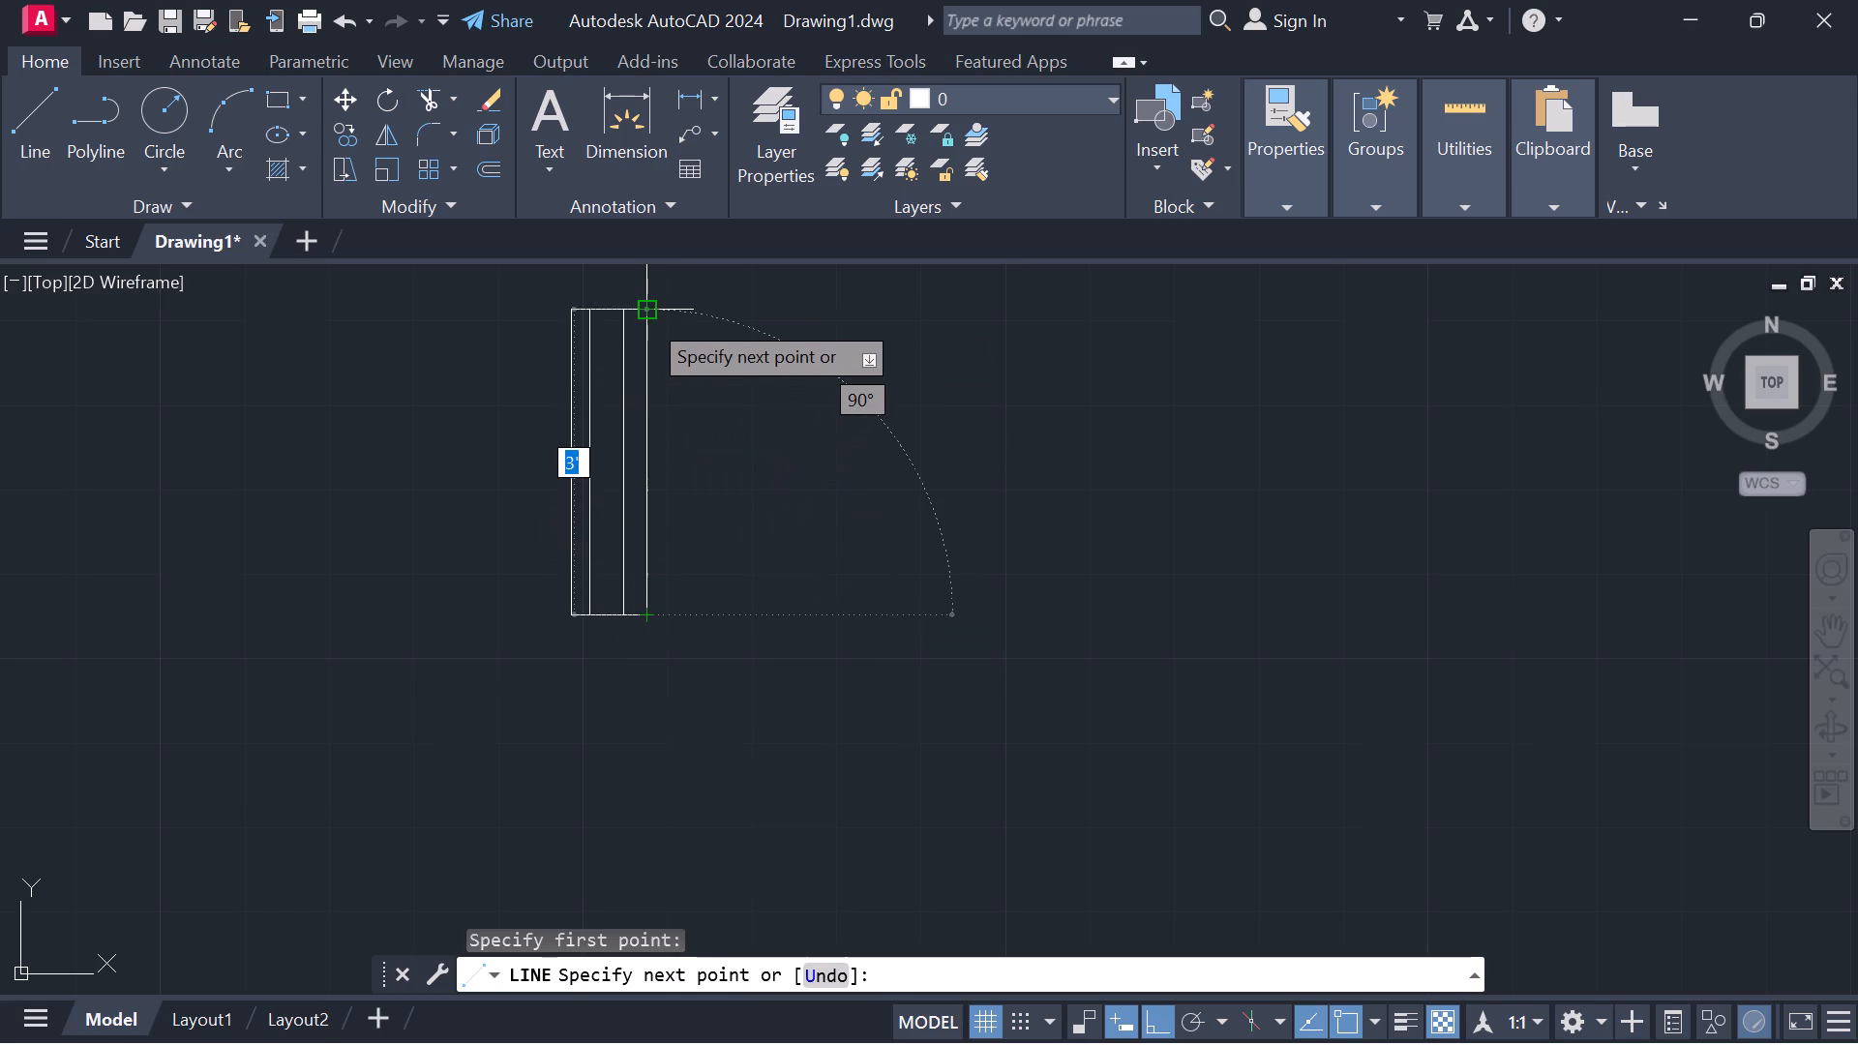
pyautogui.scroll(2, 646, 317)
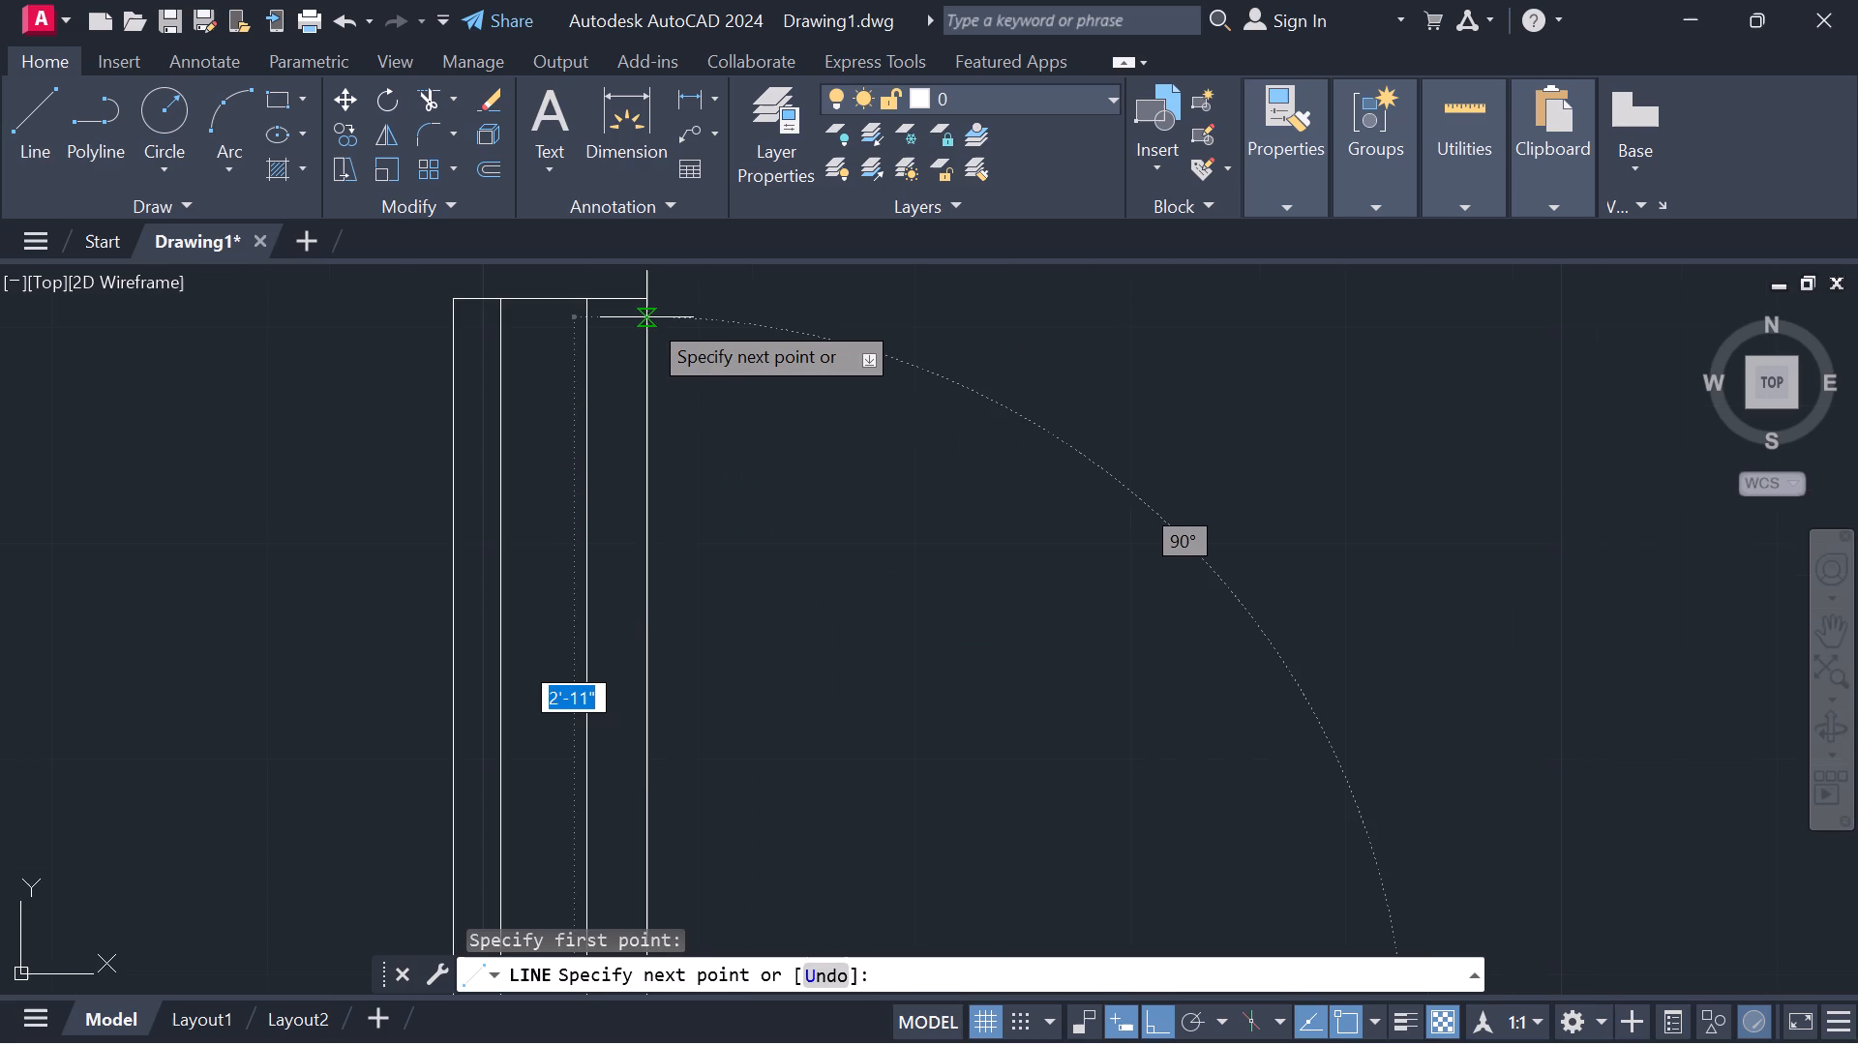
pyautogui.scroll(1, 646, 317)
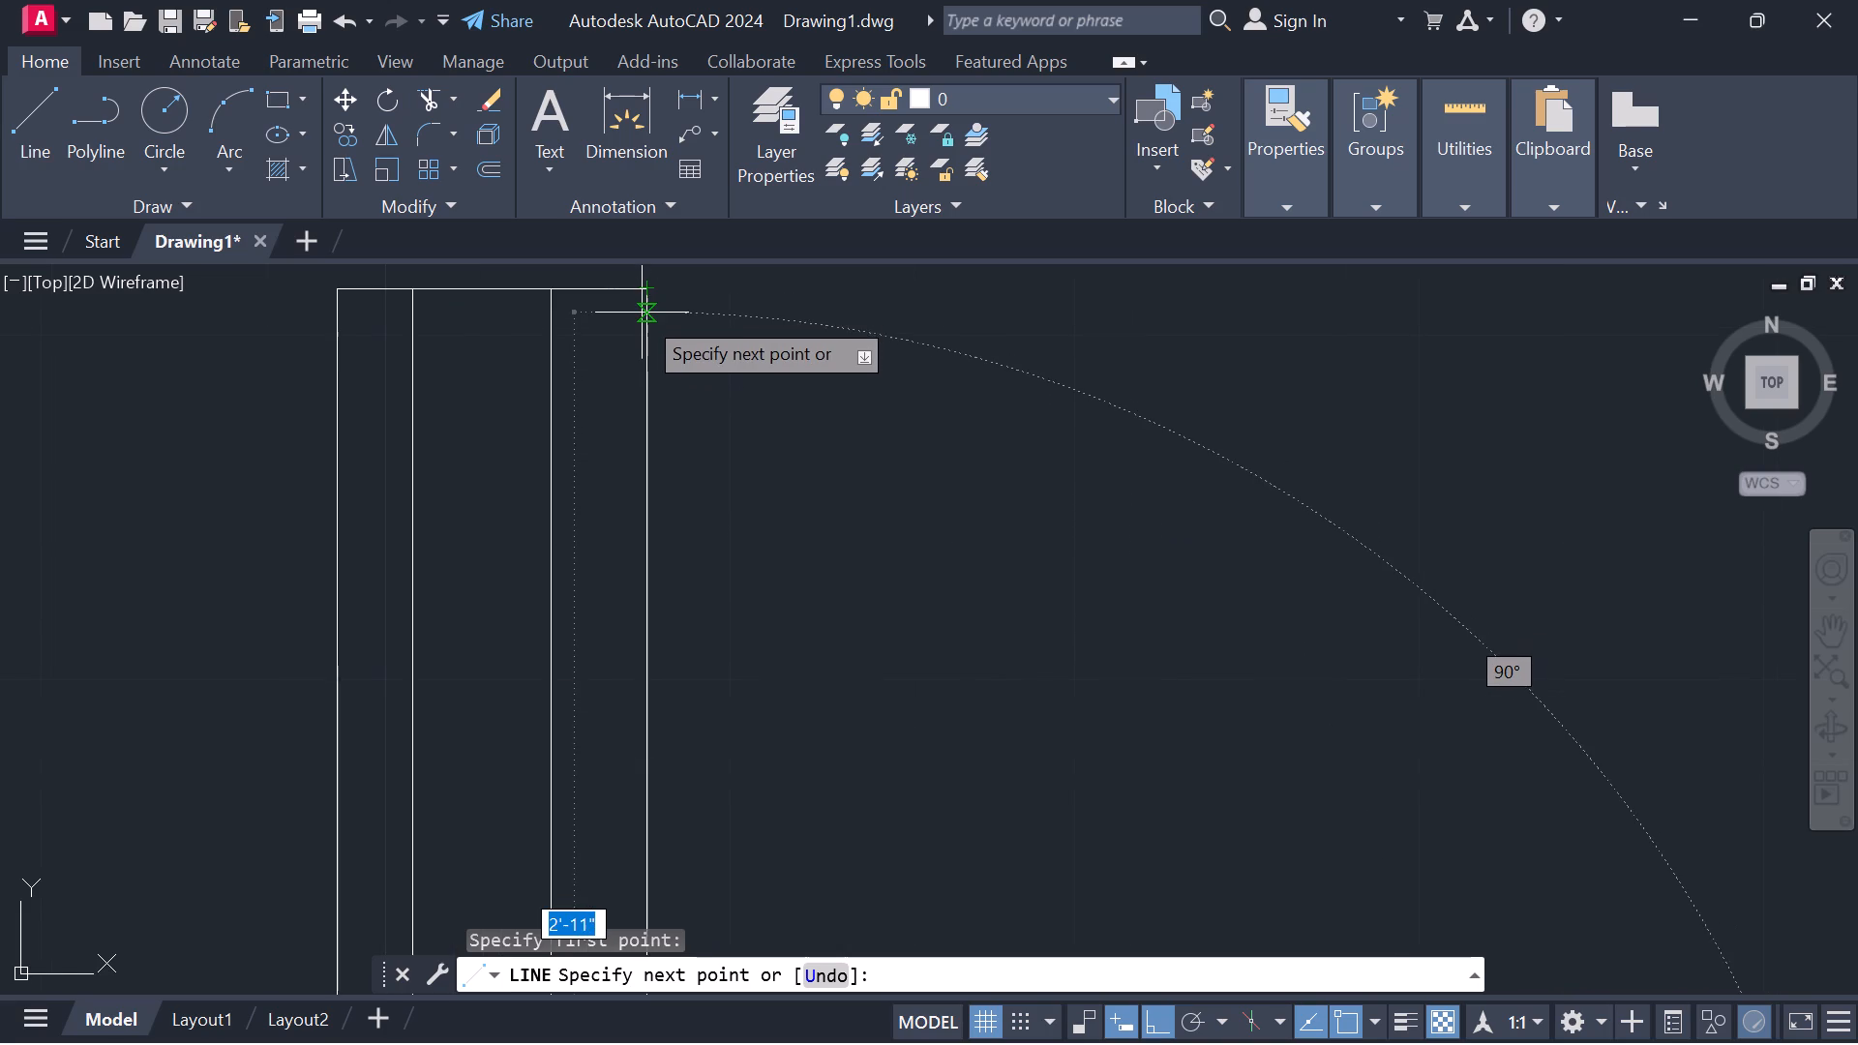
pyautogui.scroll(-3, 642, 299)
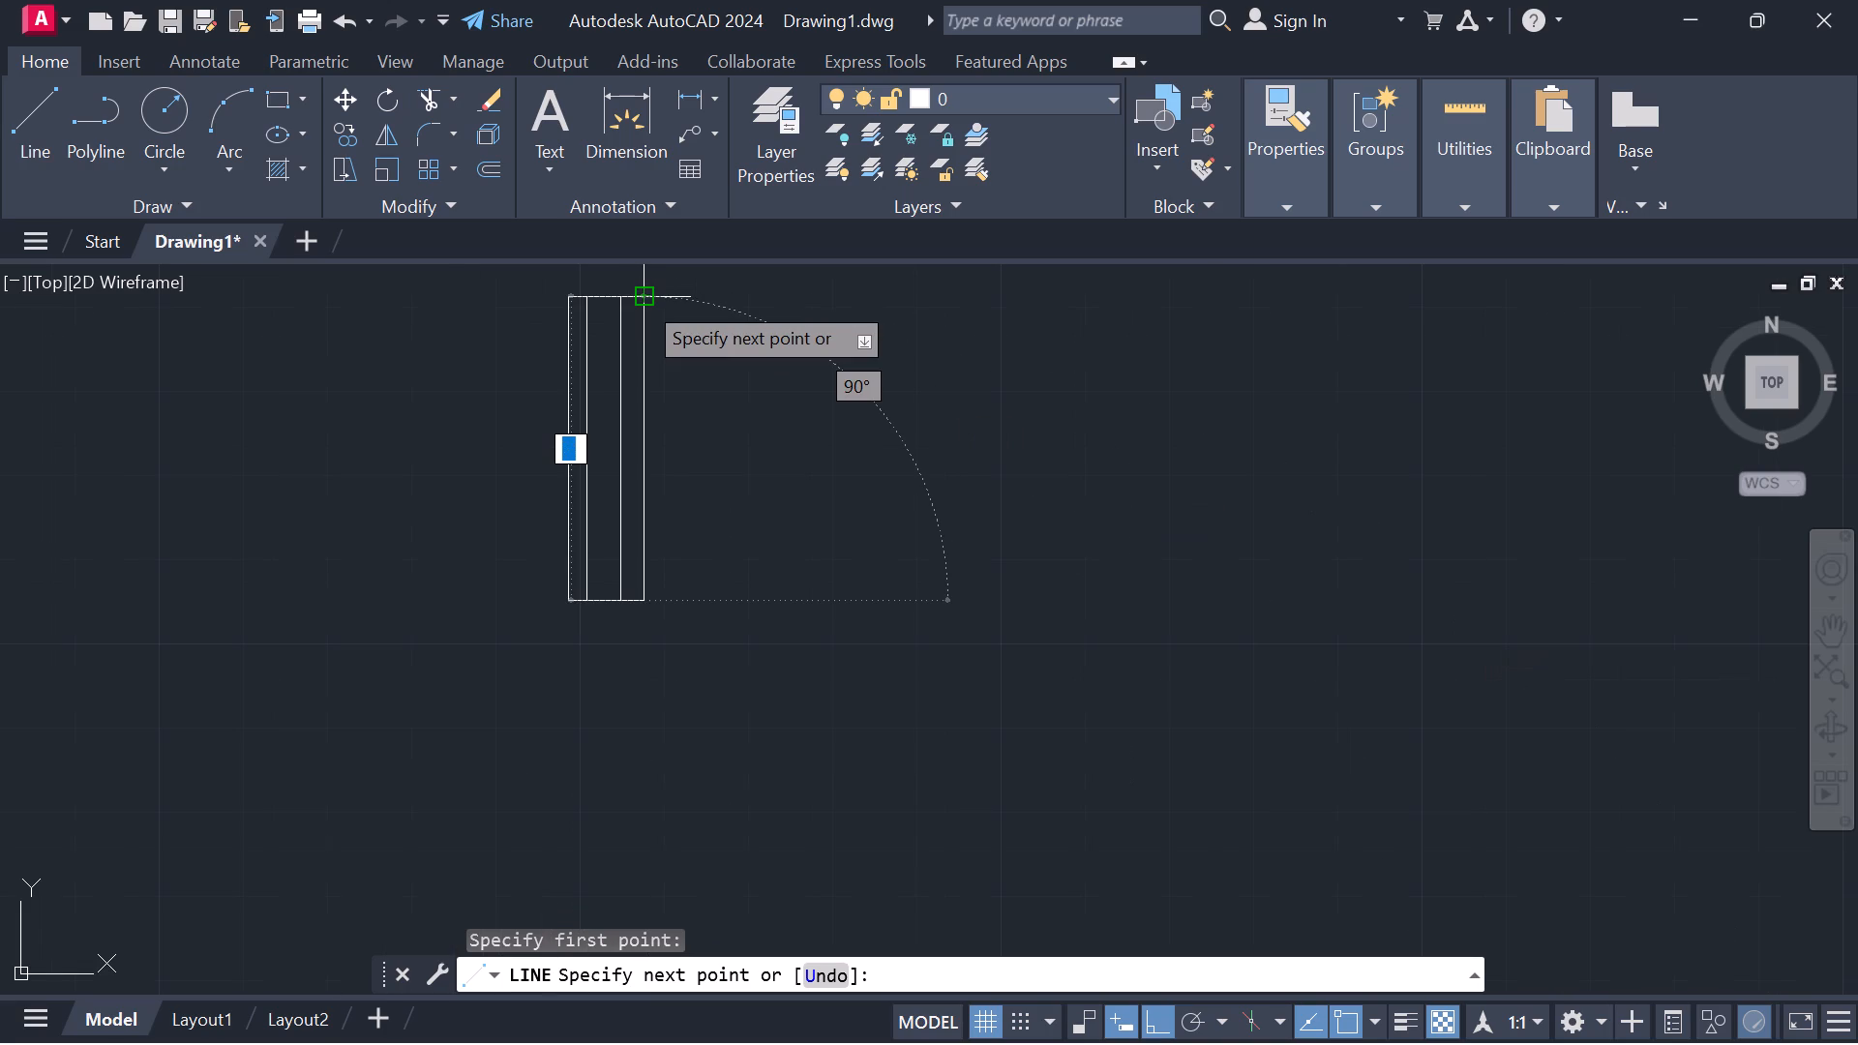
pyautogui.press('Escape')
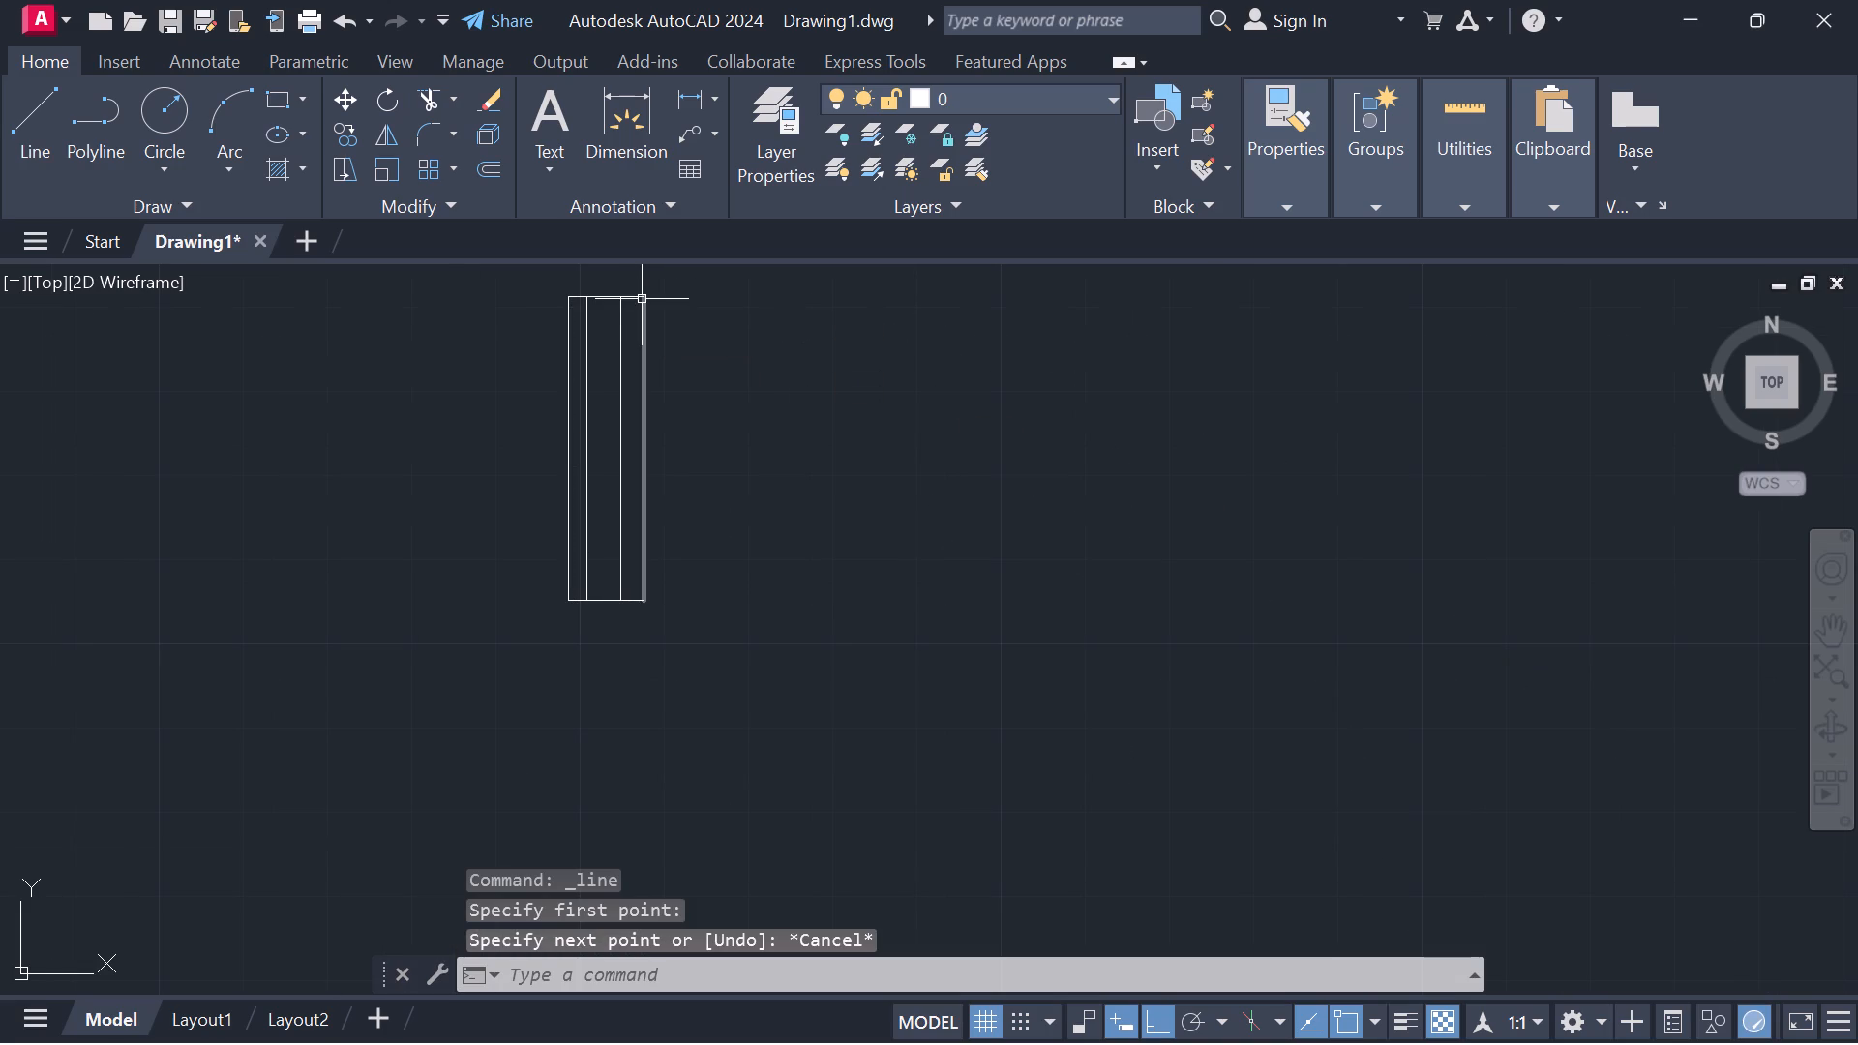
# Draw a second window outline 3' long and about 6" wide in the empty area right of the first window symbol.
pyautogui.click(34, 91)
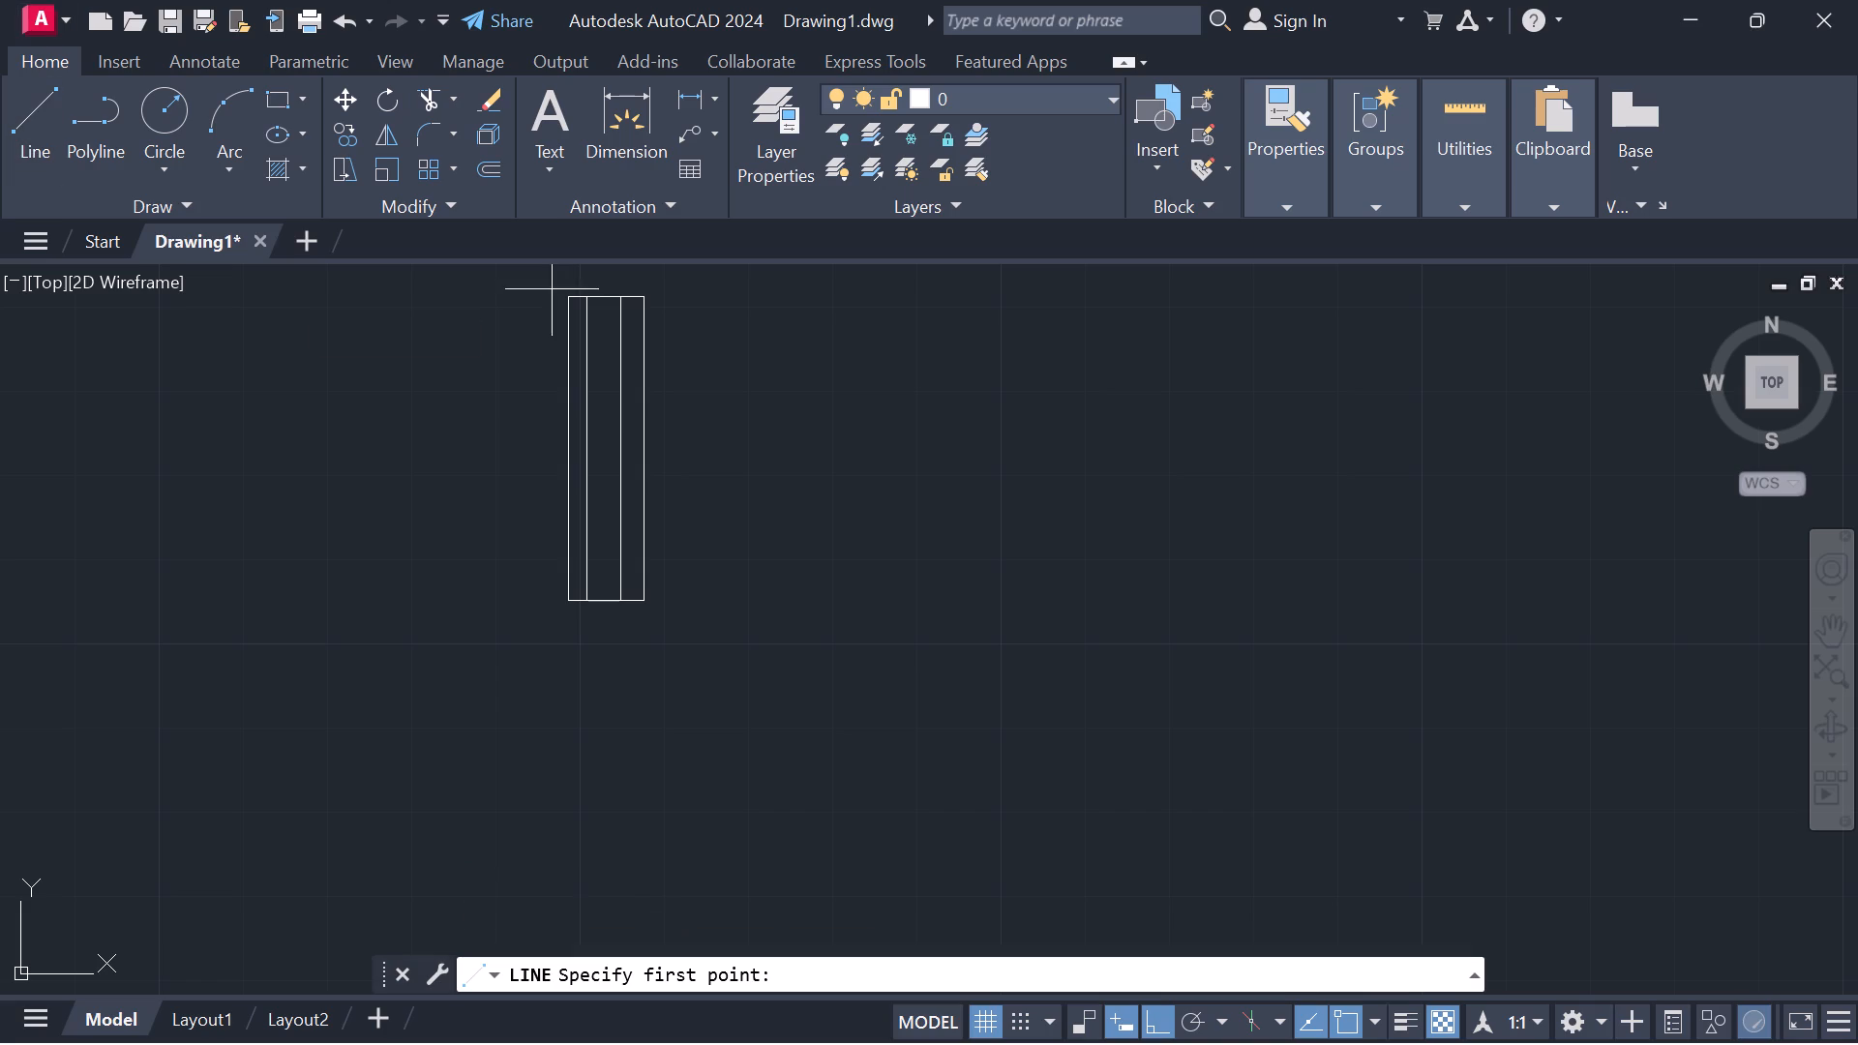
pyautogui.moveTo(1074, 656); pyautogui.dragTo(1024, 633, button='middle')
pyautogui.scroll(-2, 1008, 602)
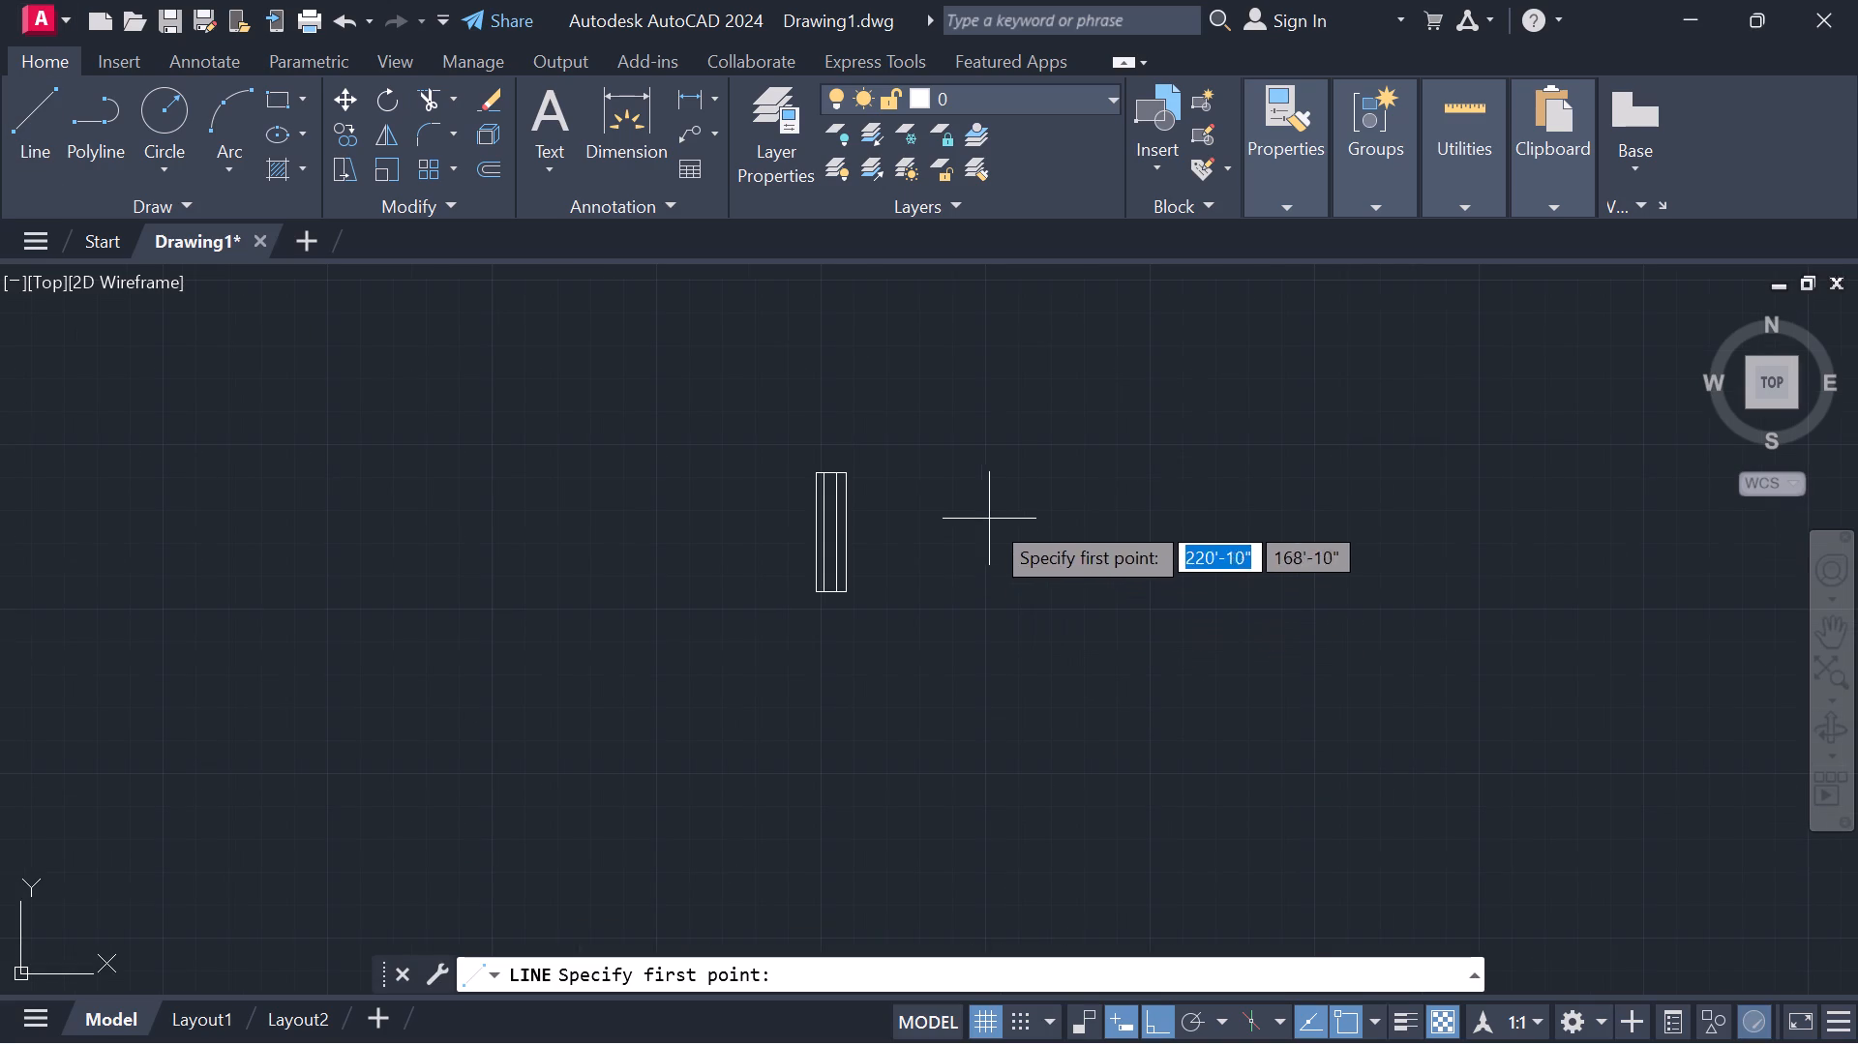
pyautogui.click(1010, 482)
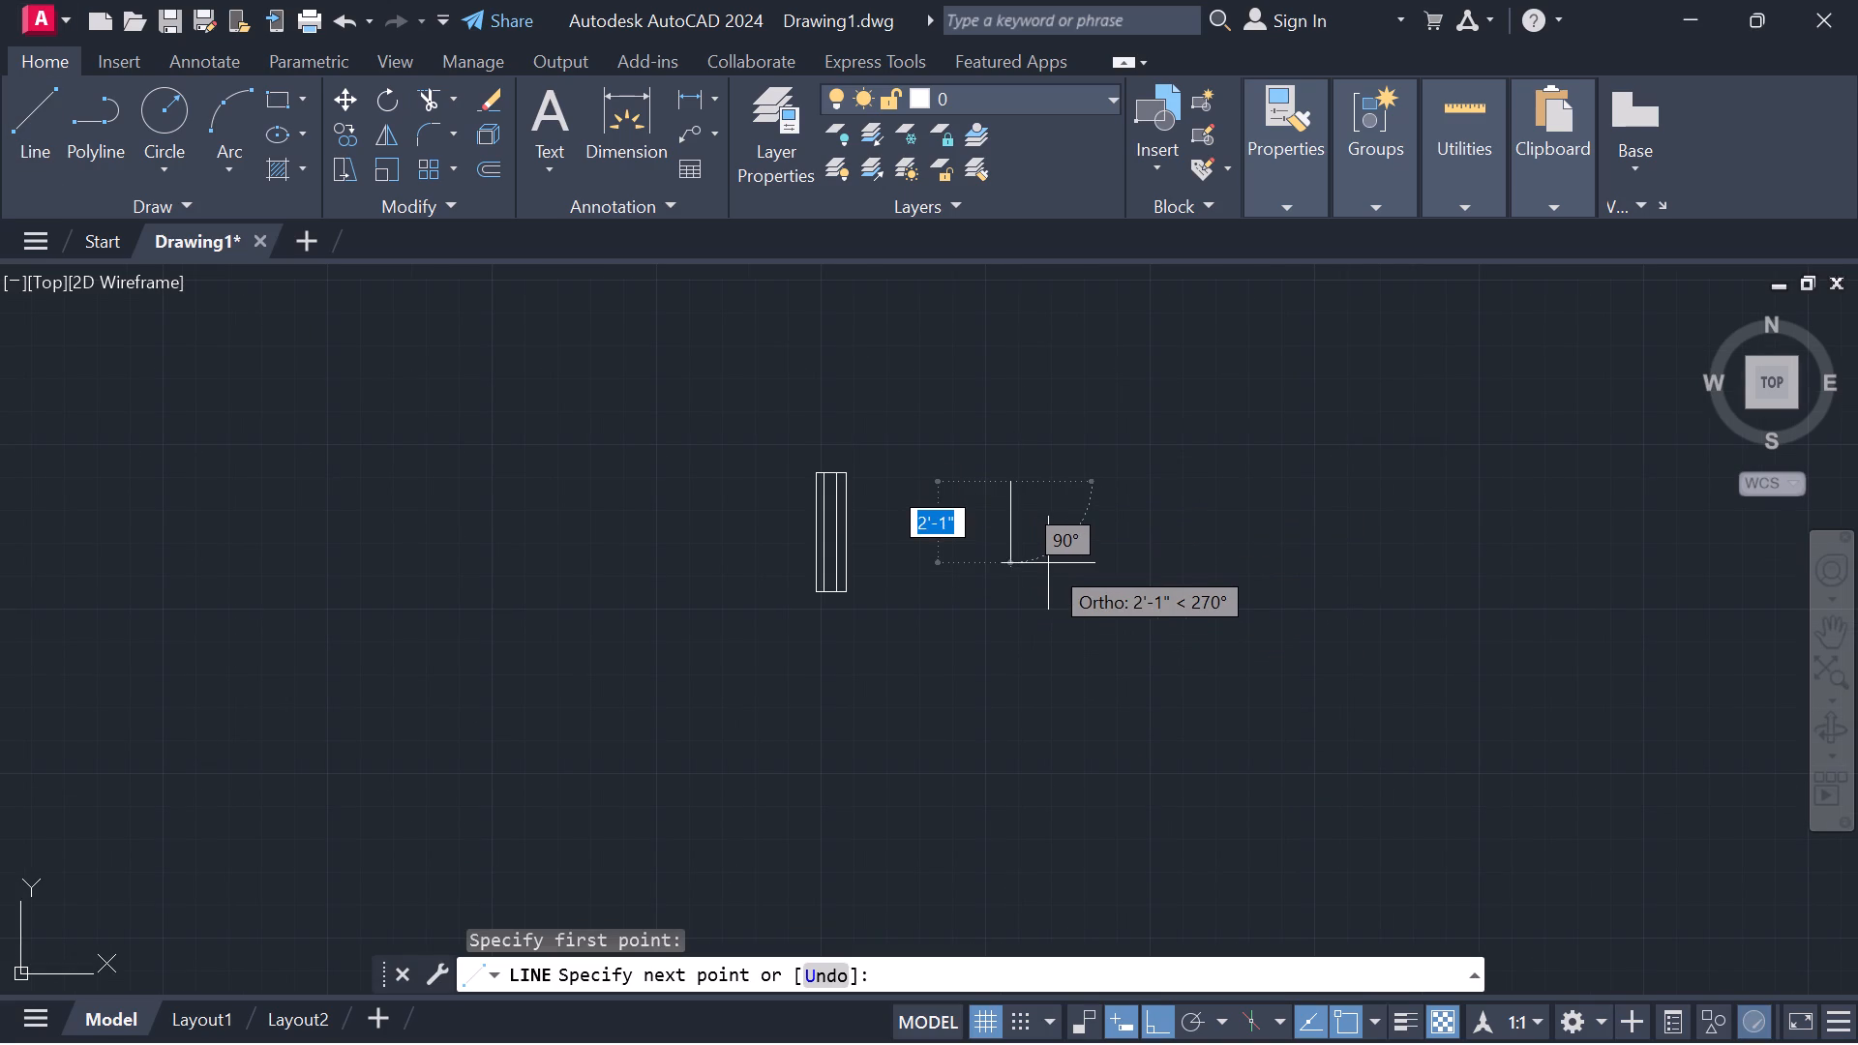
pyautogui.moveTo(972, 649); pyautogui.dragTo(973, 648, button='middle')
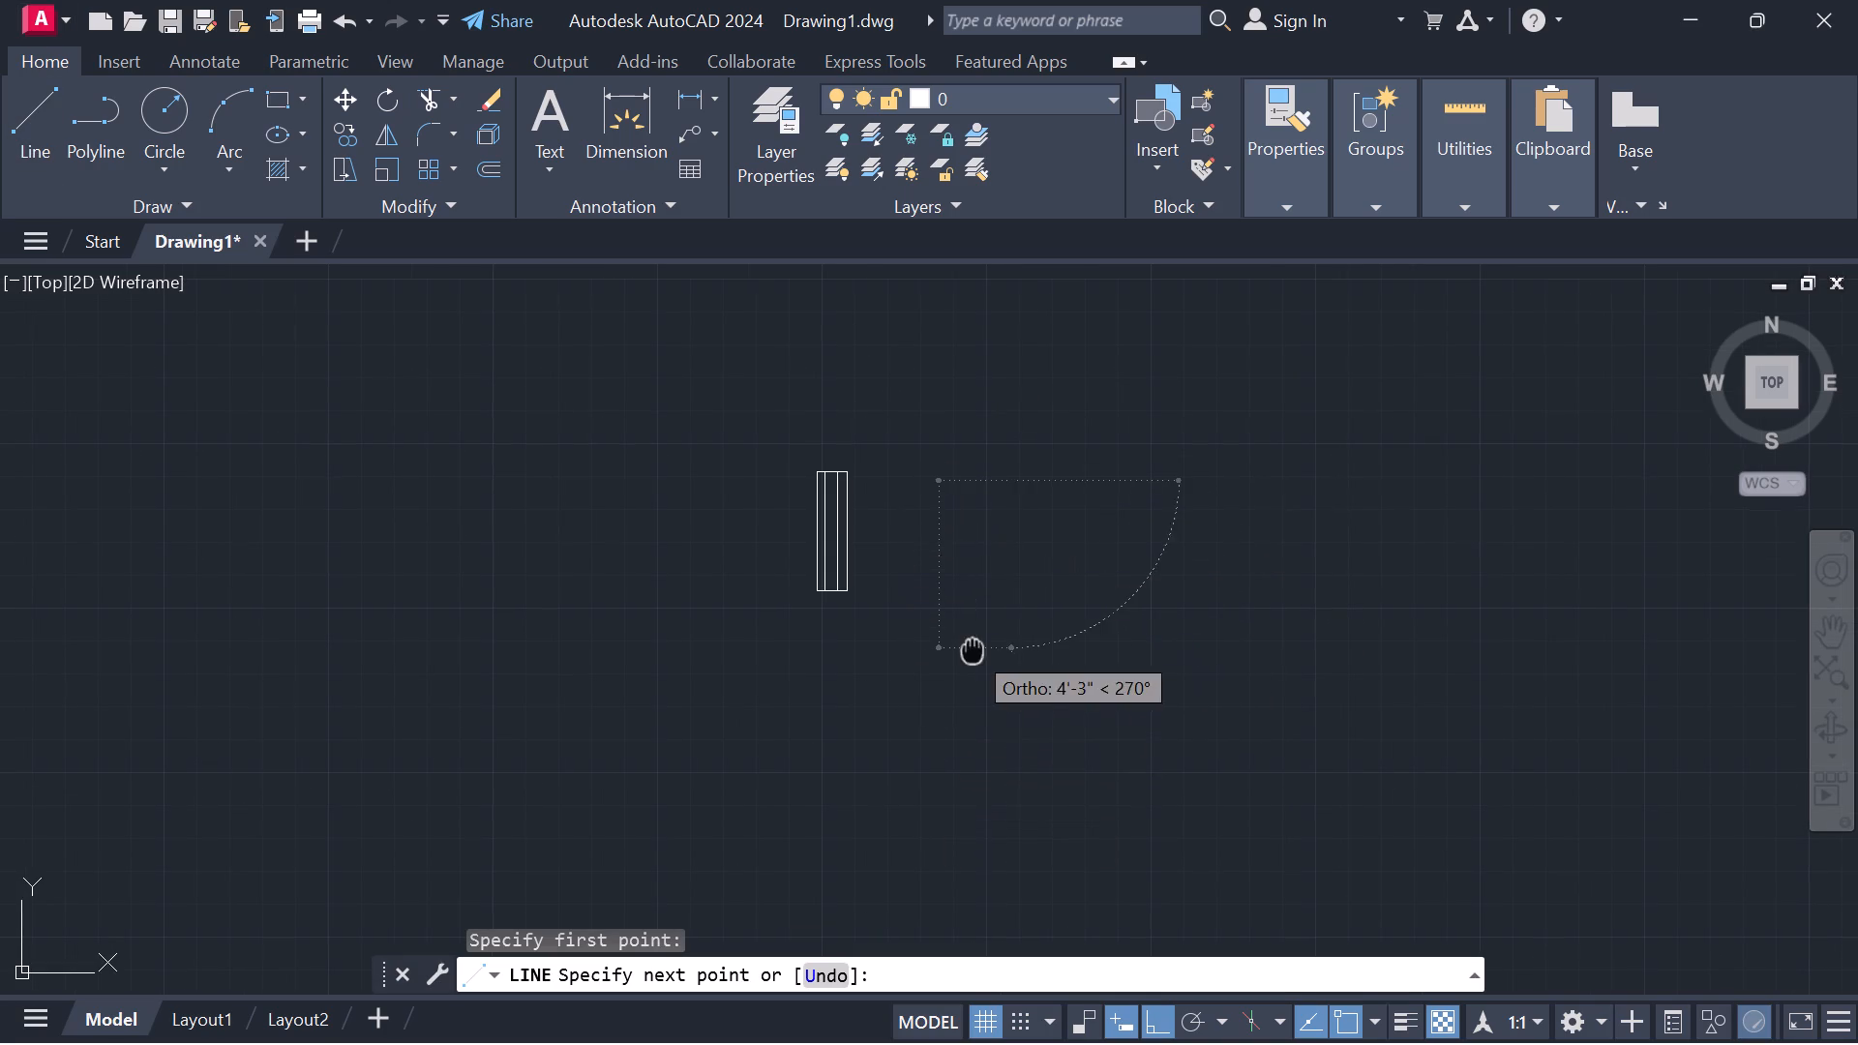
pyautogui.moveTo(973, 648); pyautogui.dragTo(763, 664, button='middle')
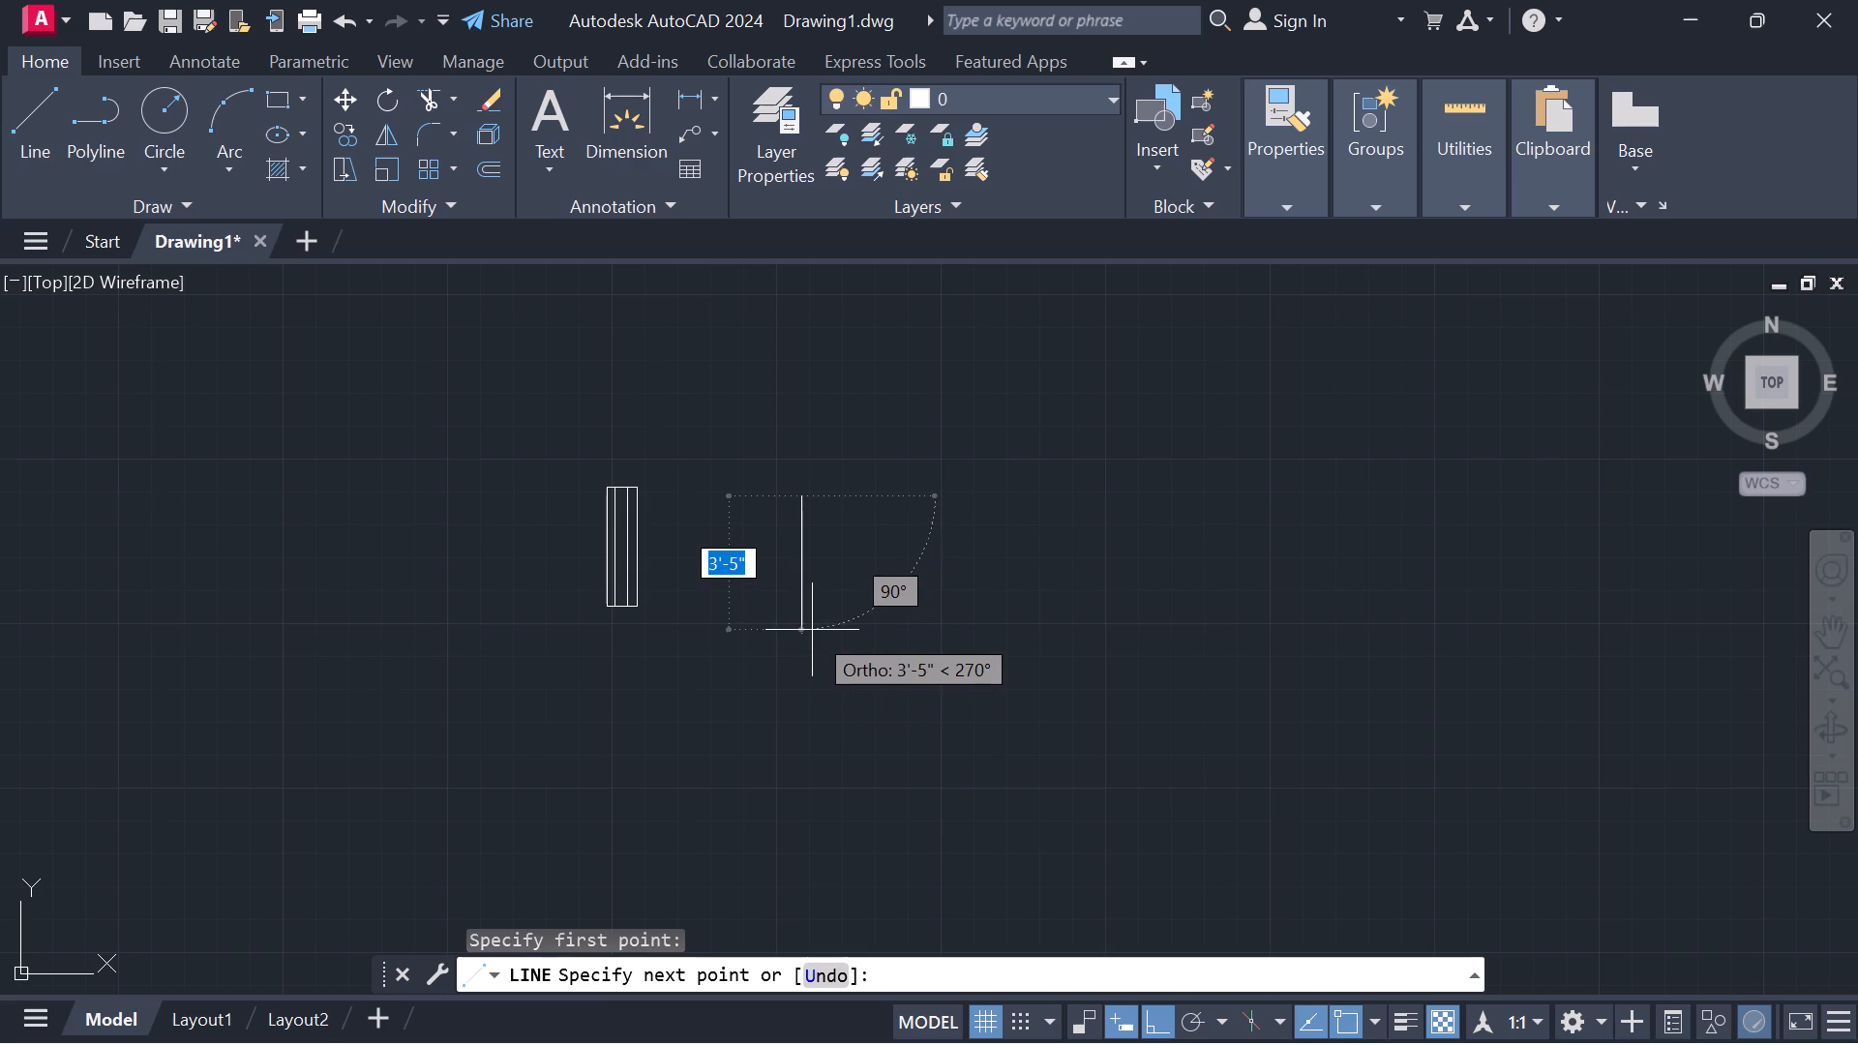
pyautogui.scroll(3, 811, 612)
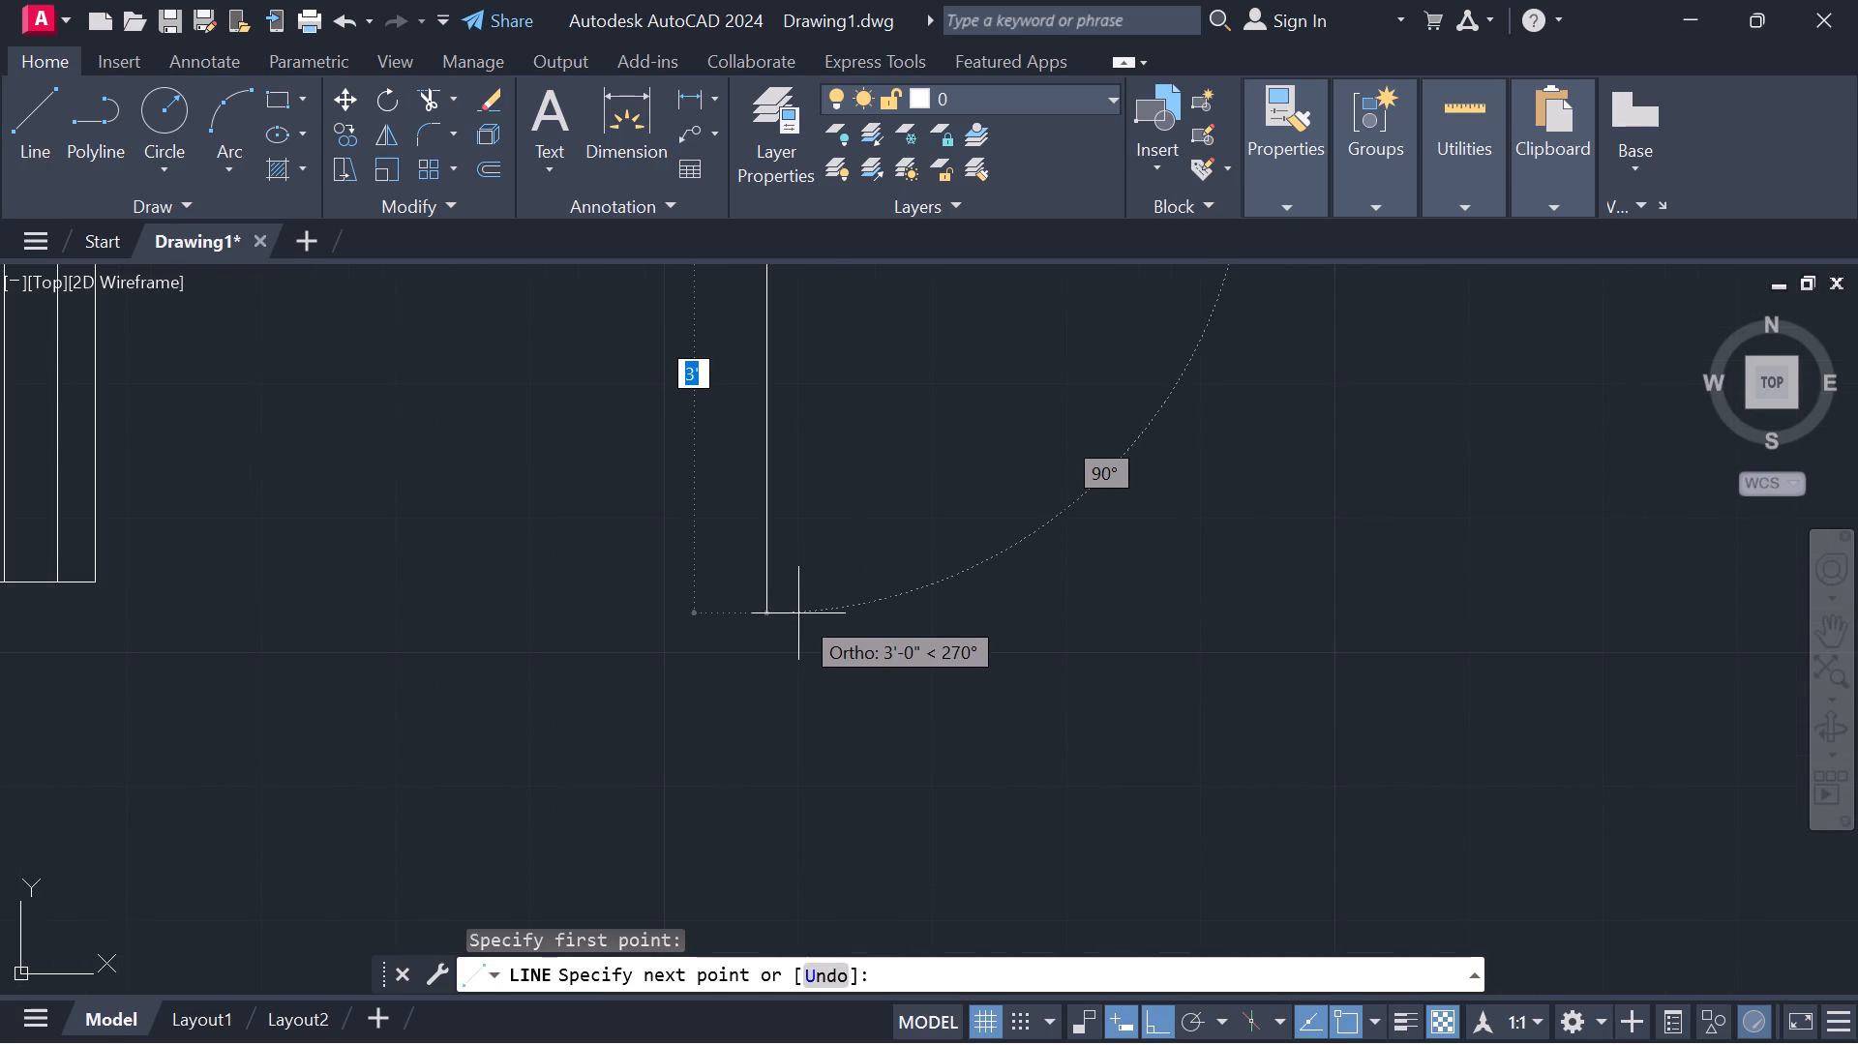
pyautogui.click(798, 613)
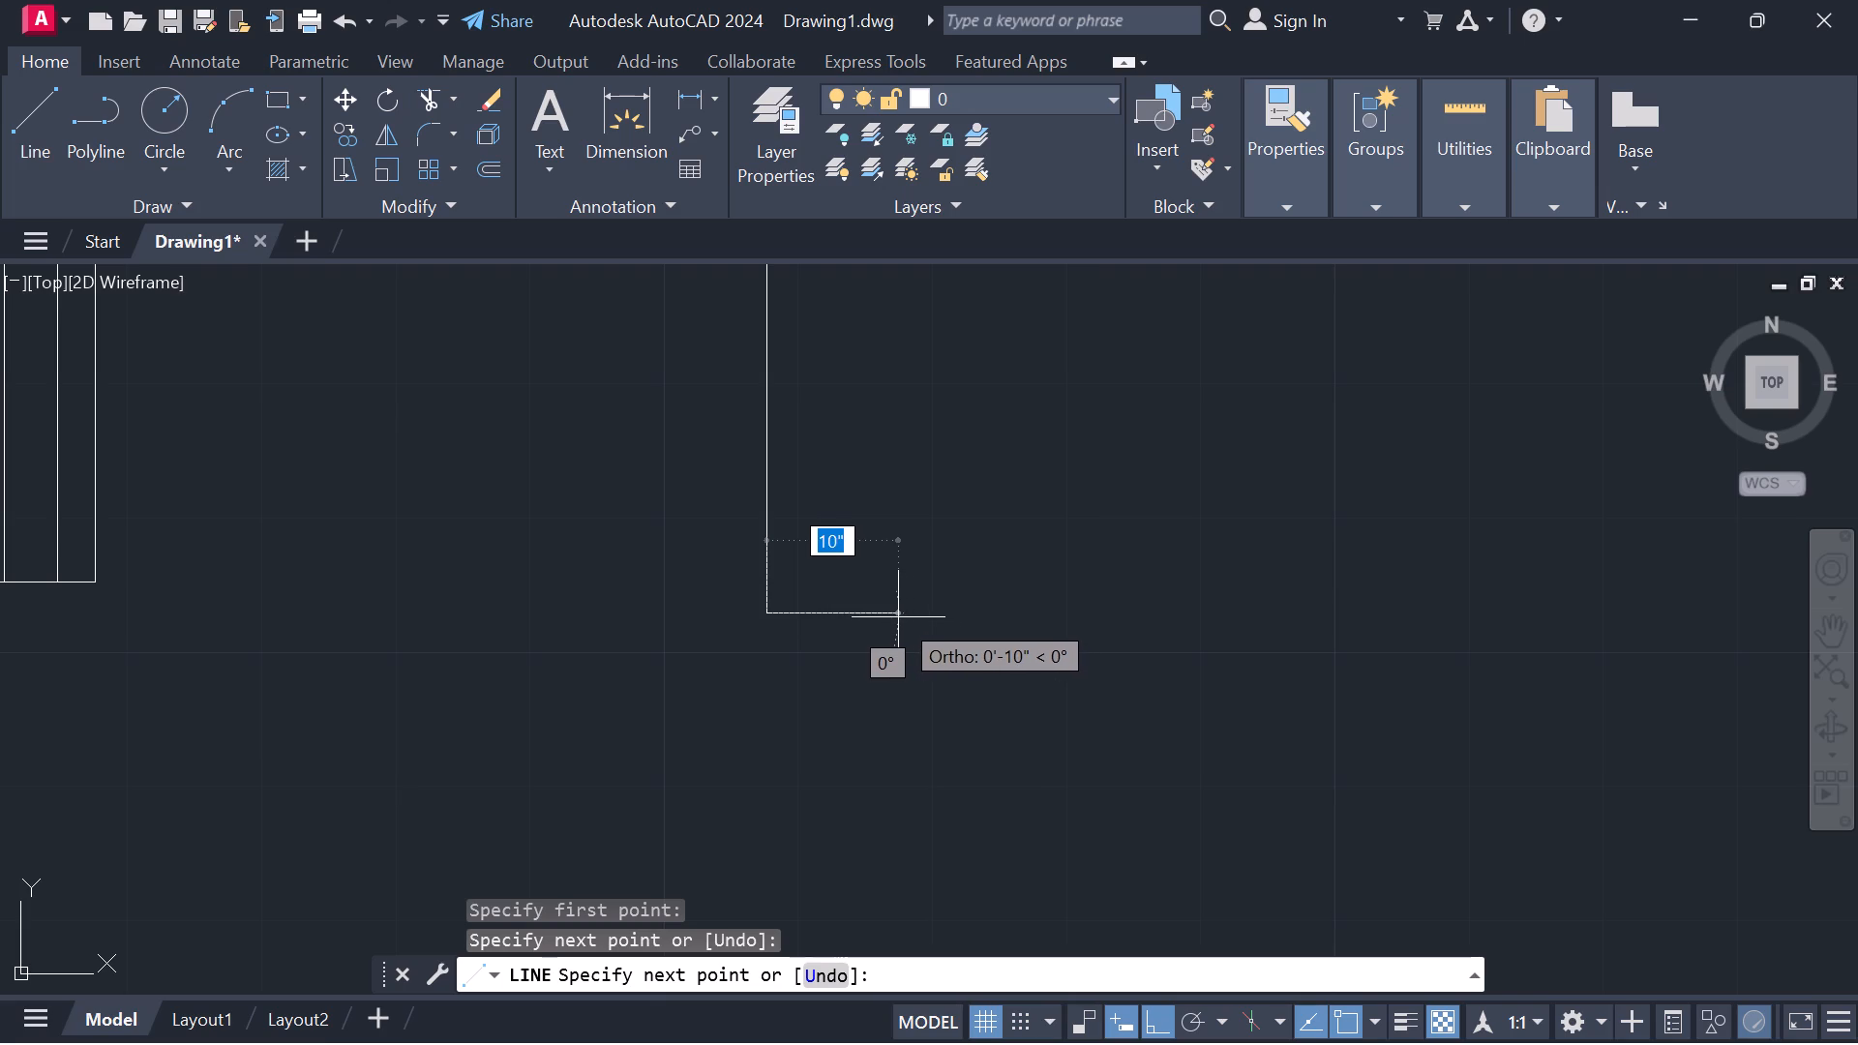
pyautogui.click(847, 614)
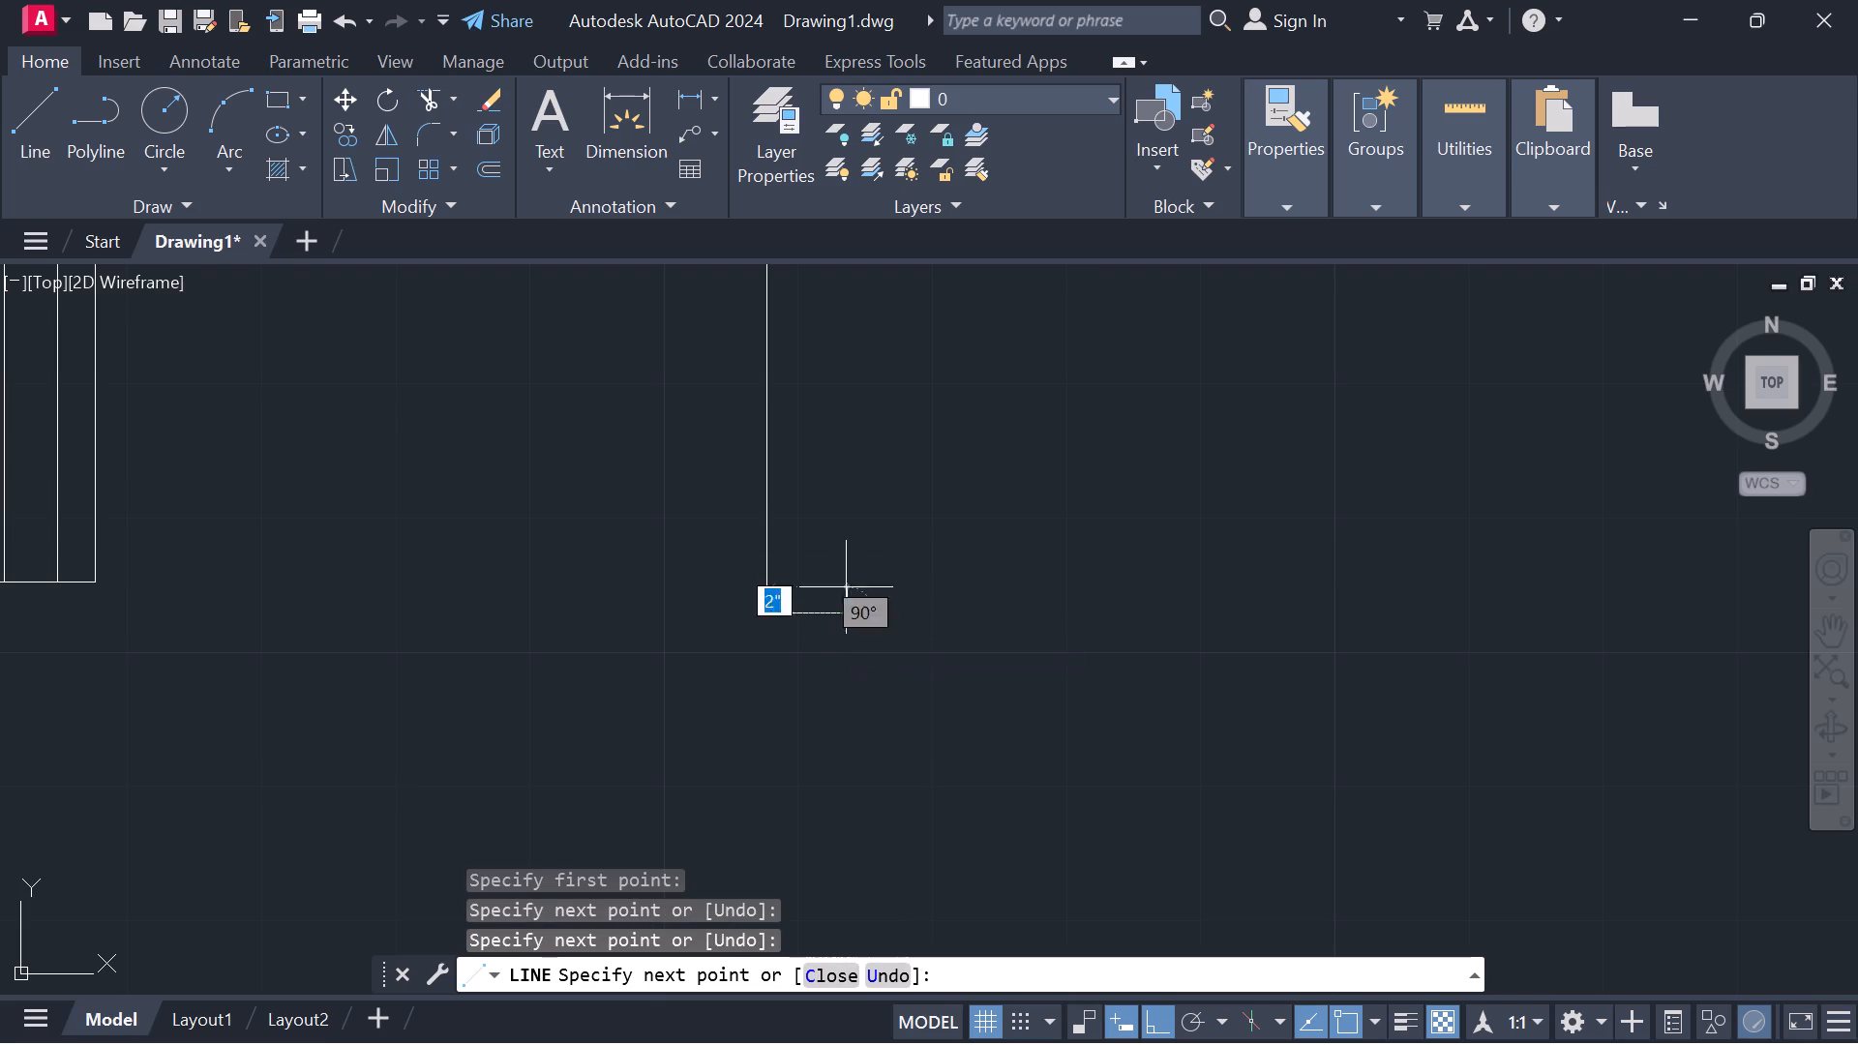
pyautogui.moveTo(856, 399); pyautogui.dragTo(861, 642, button='middle')
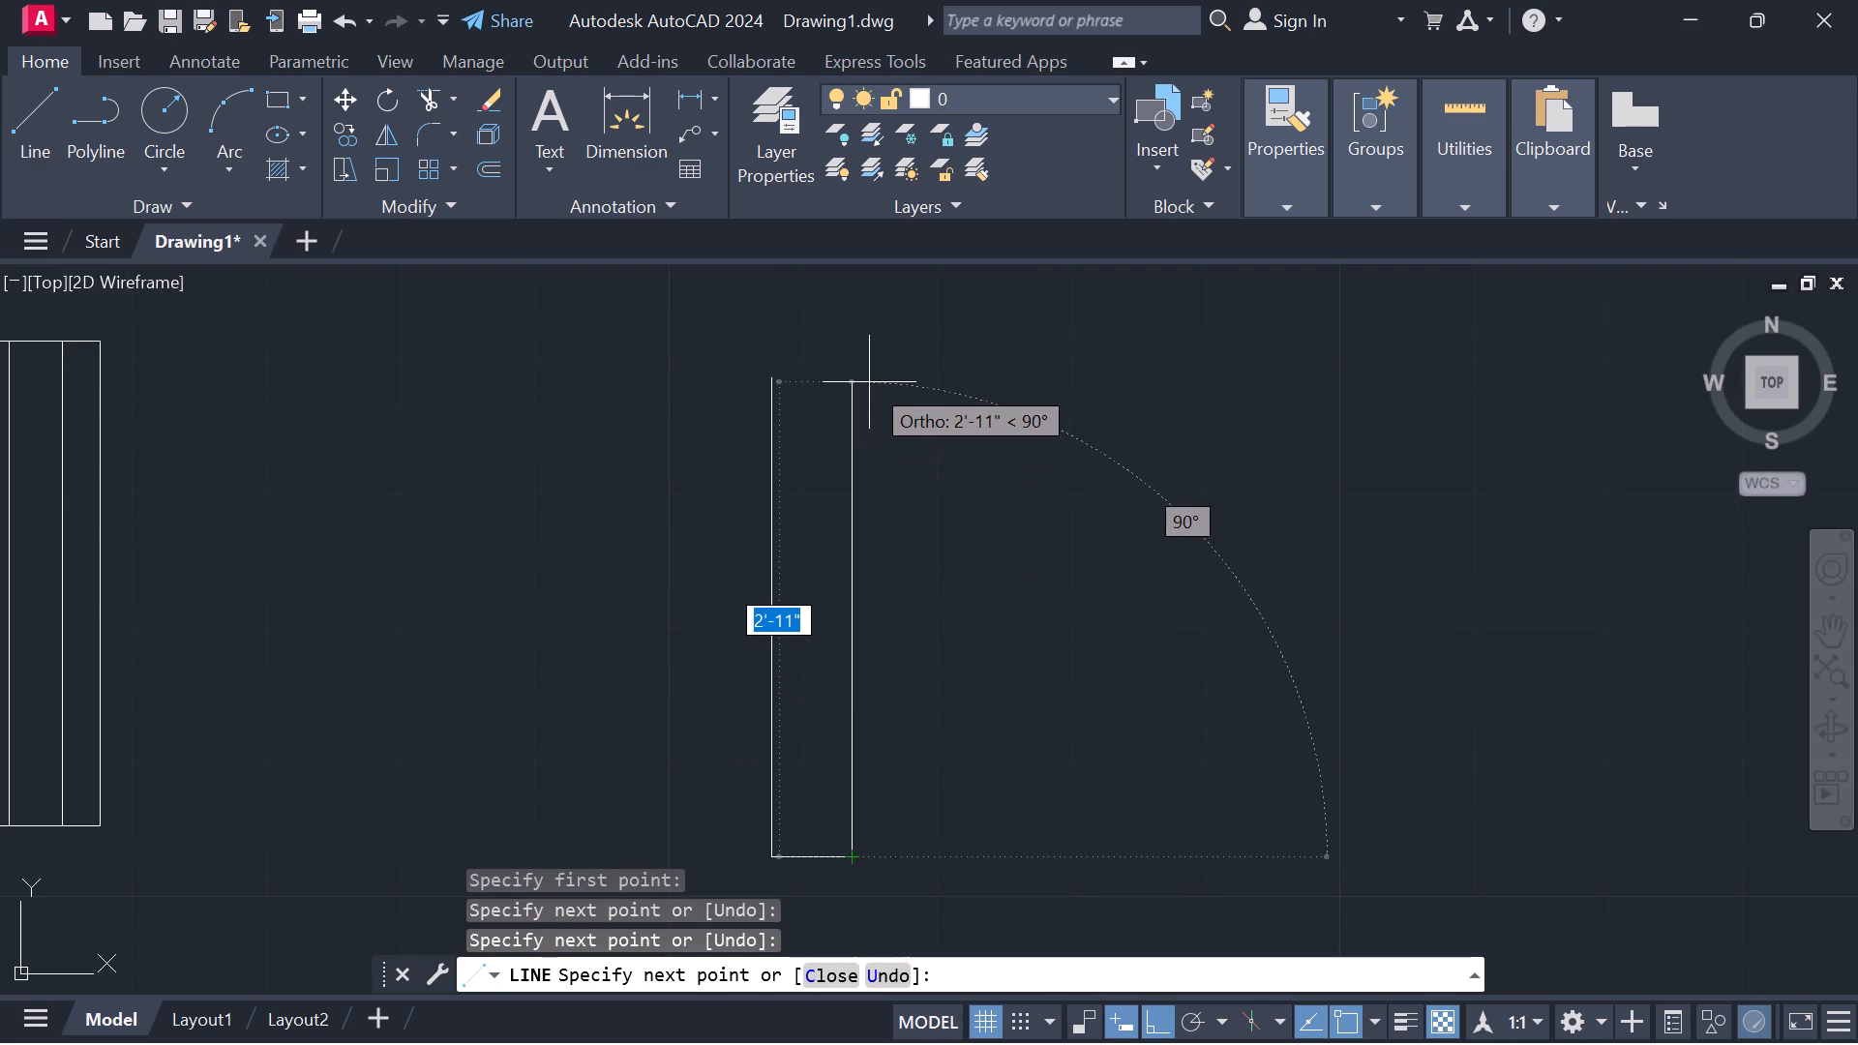
pyautogui.click(807, 380)
pyautogui.click(776, 380)
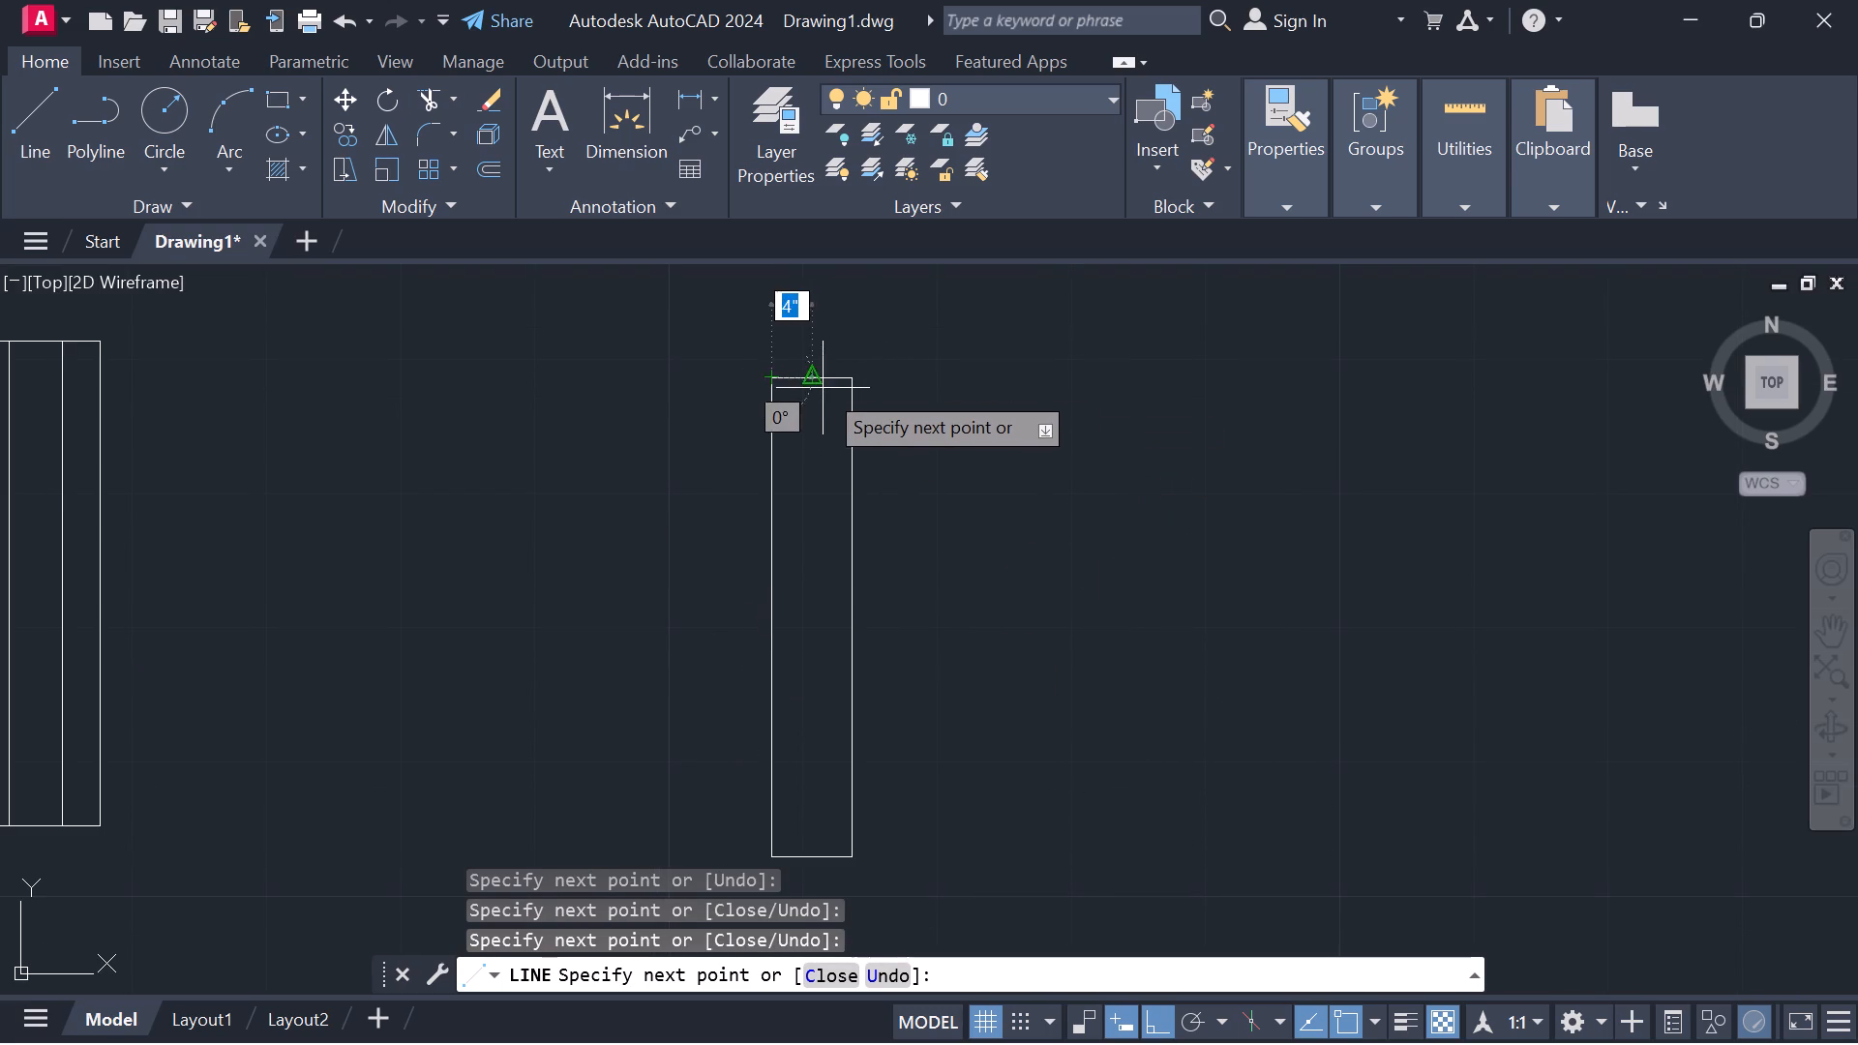
# Draw a full-length centre line between the midpoints of the new outline's short sides.
pyautogui.click(820, 382)
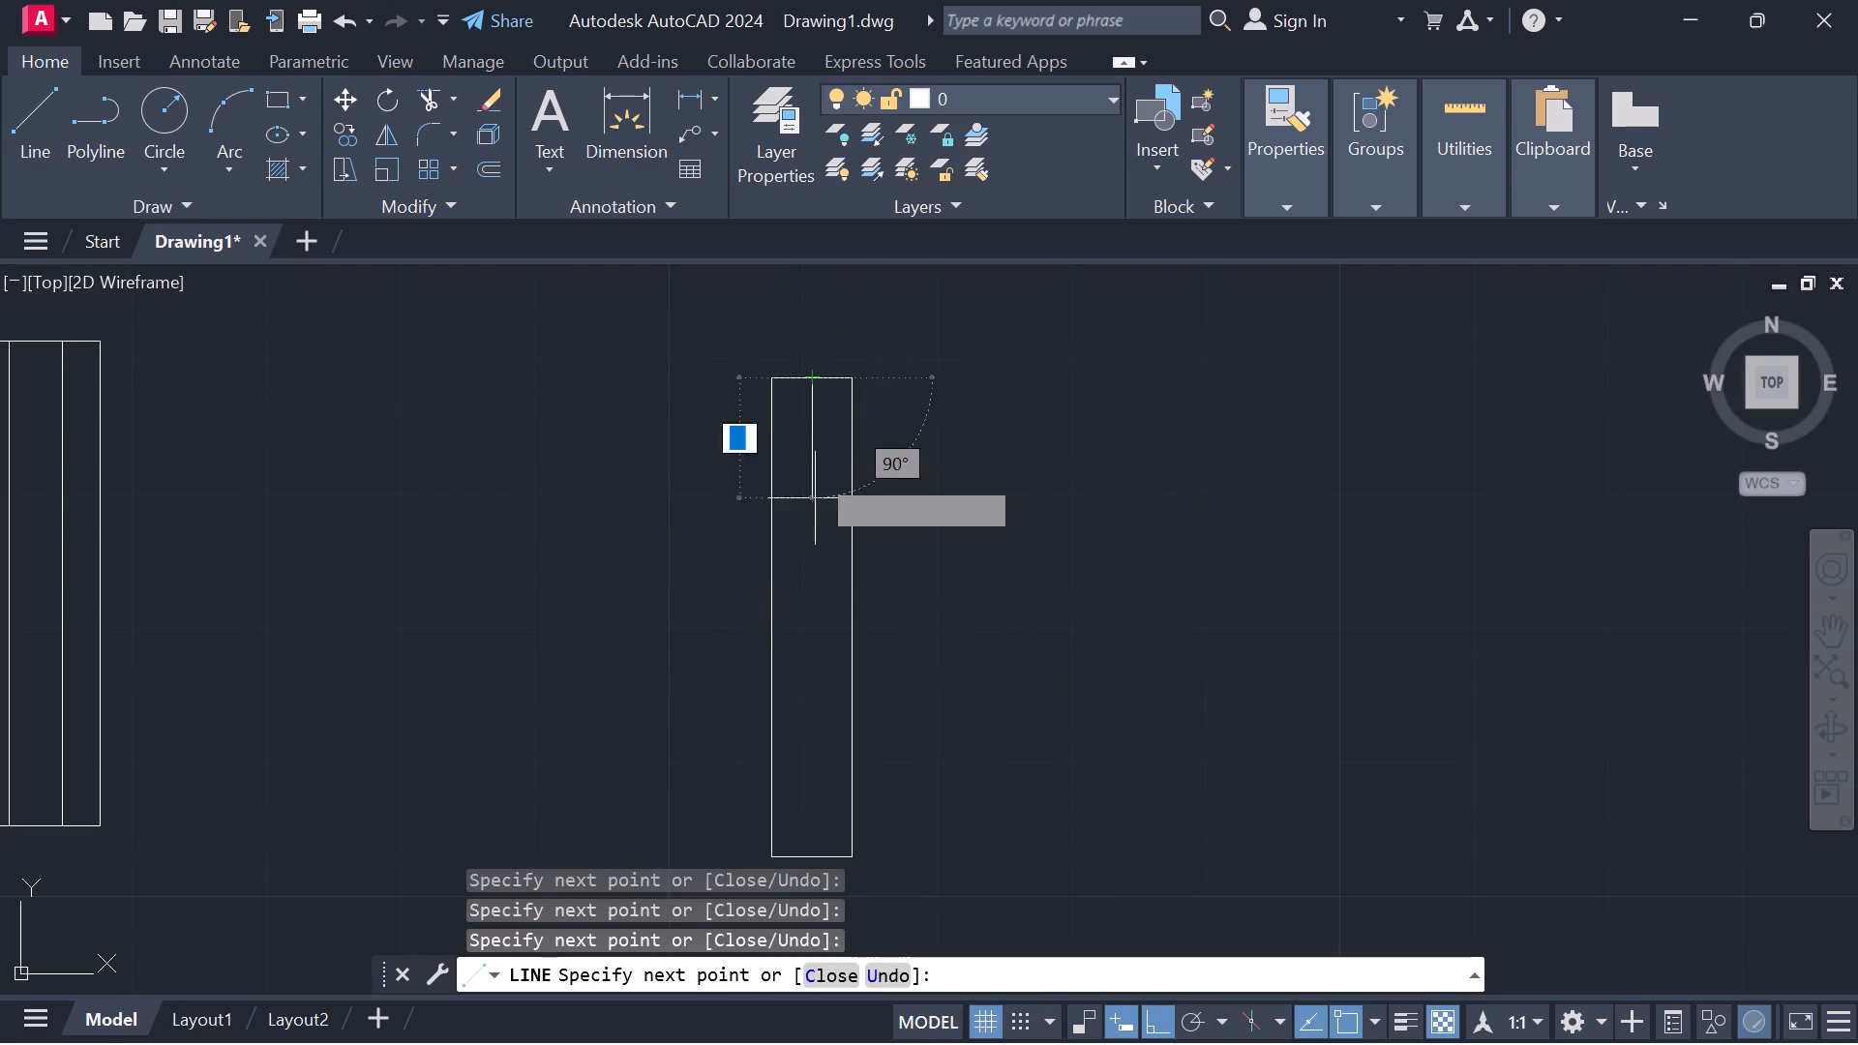
pyautogui.moveTo(808, 698); pyautogui.dragTo(808, 653, button='middle')
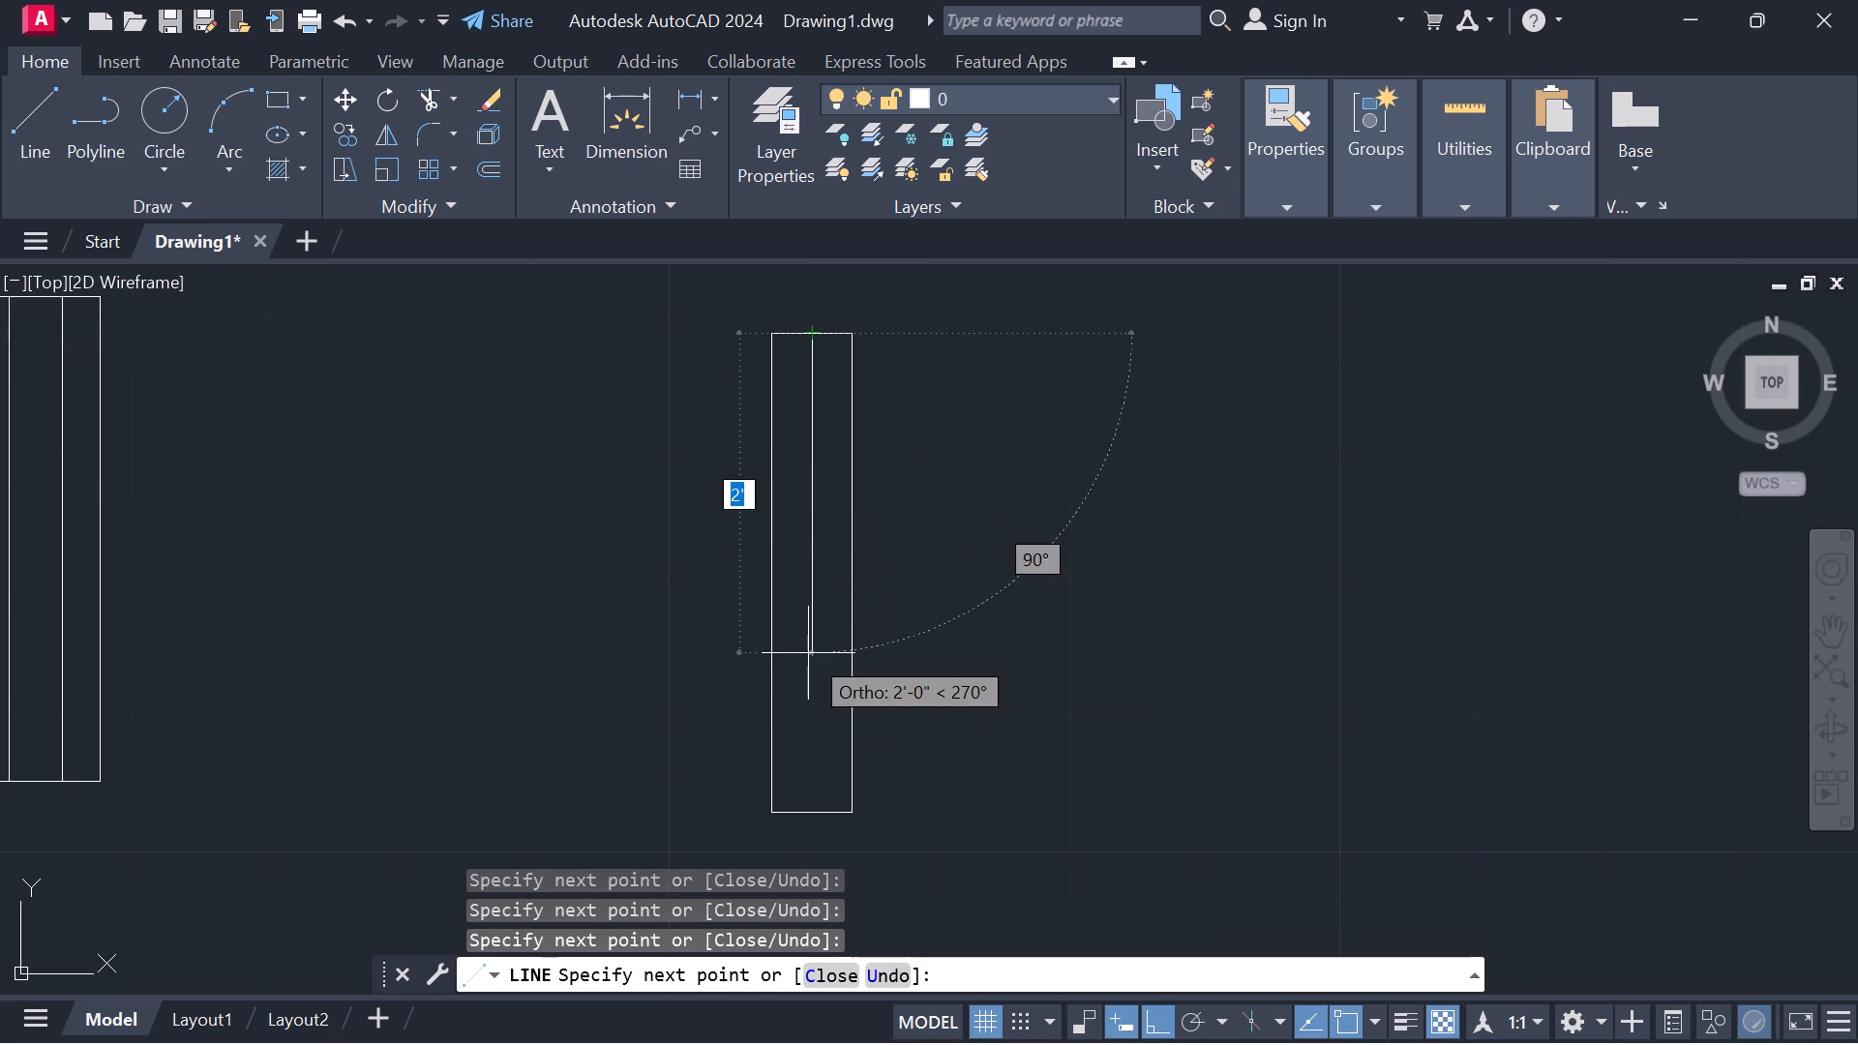
pyautogui.click(815, 809)
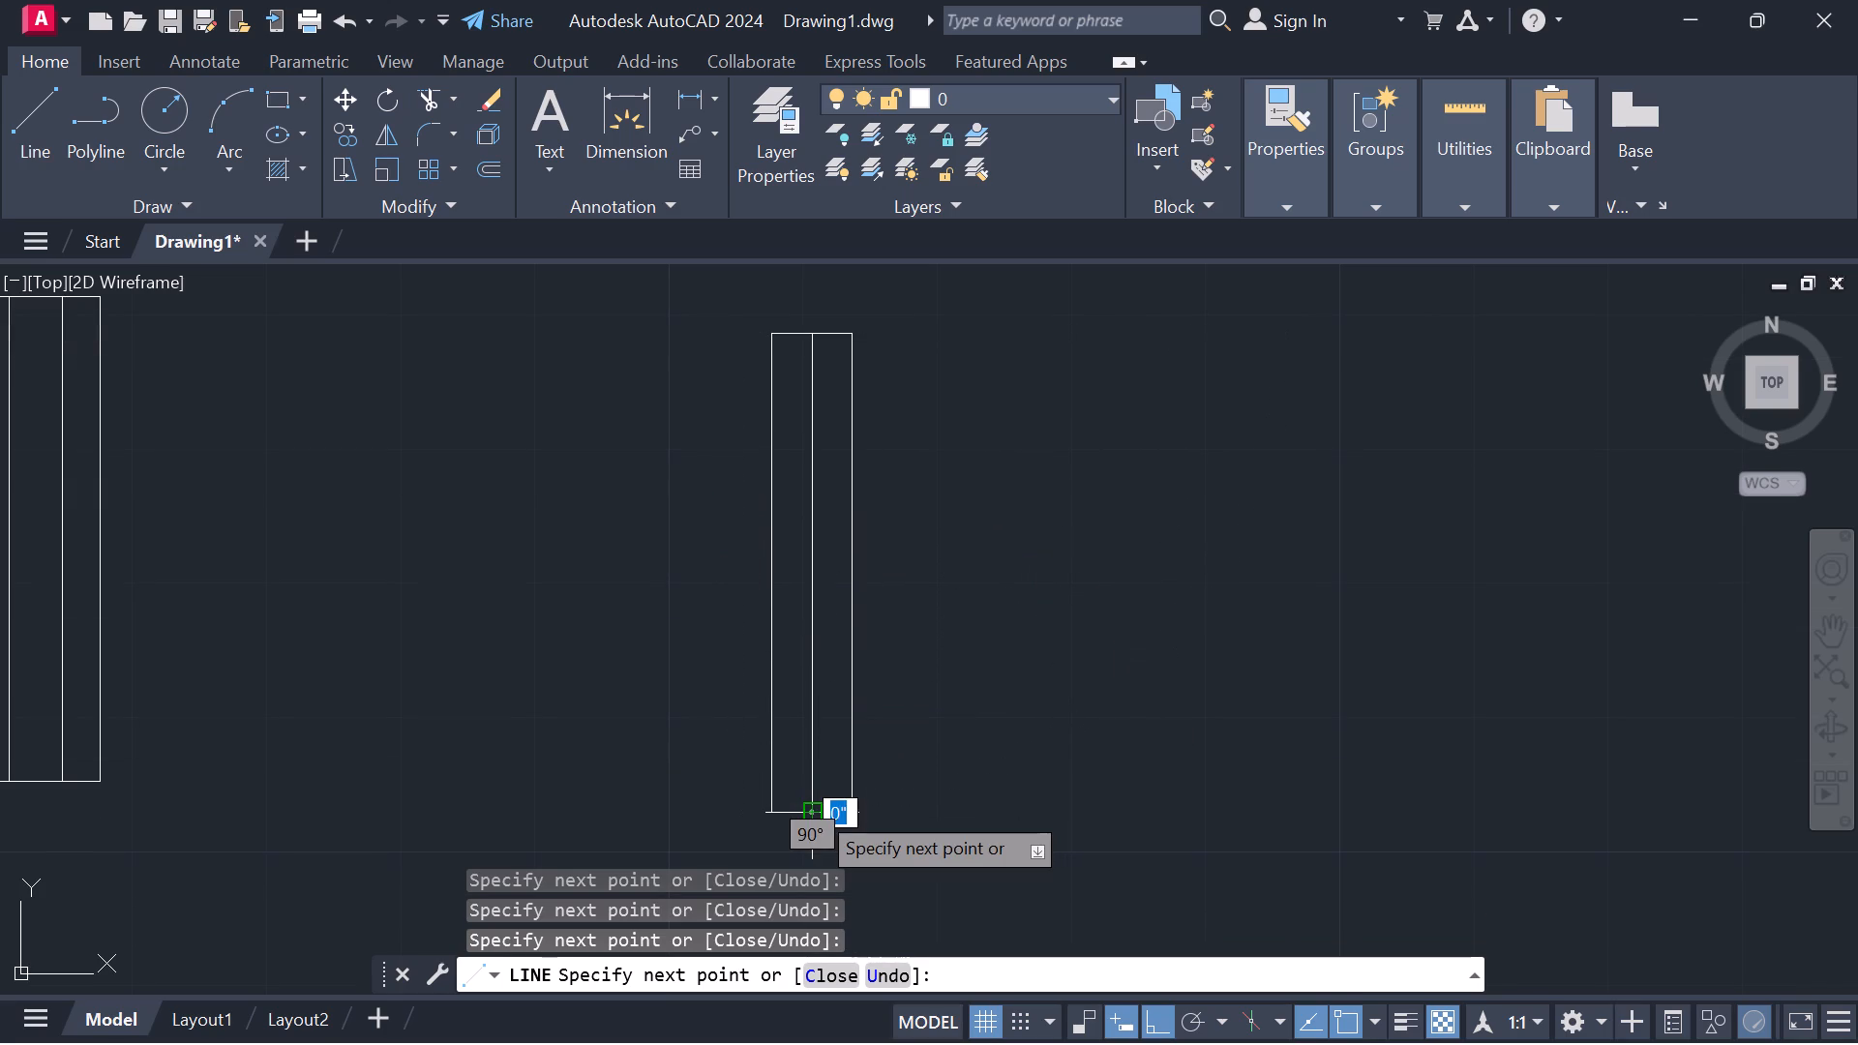
# Draw a full-length 3' line inside the new outline, about 1" to the left of its centre line.
pyautogui.scroll(2, 825, 809)
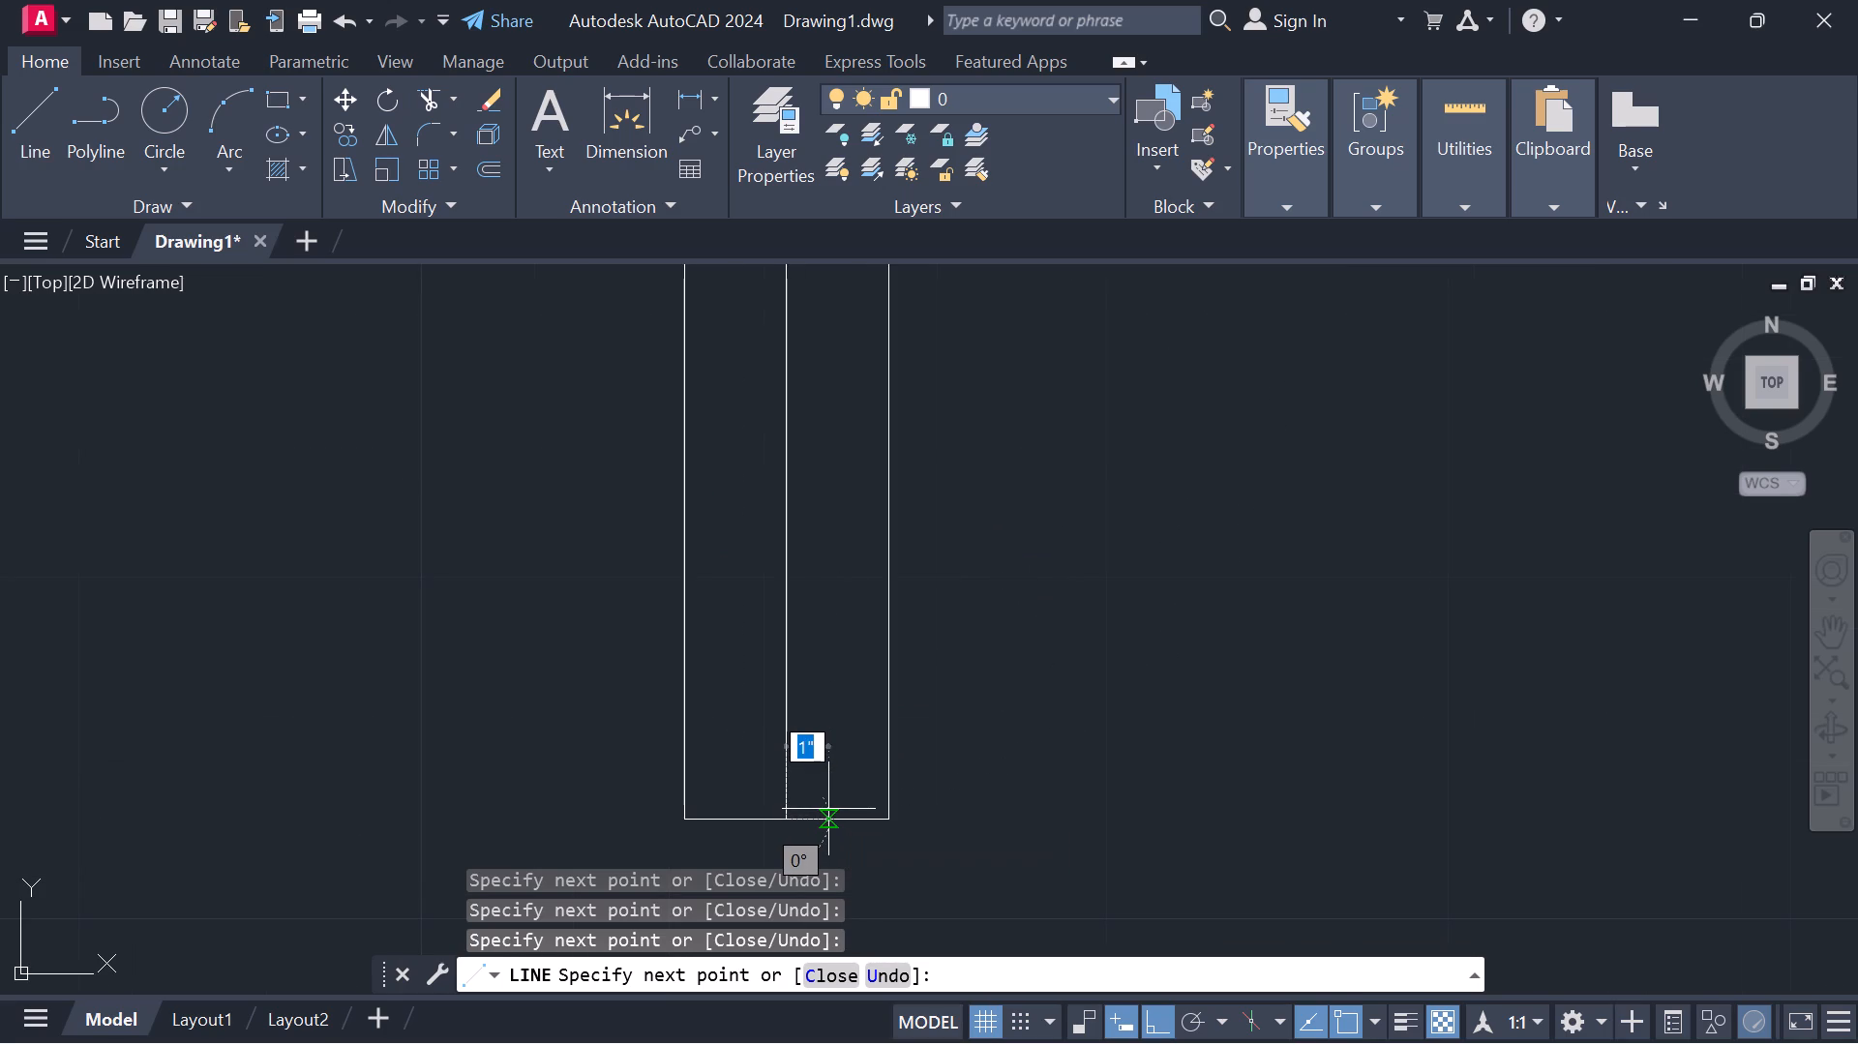
pyautogui.click(828, 809)
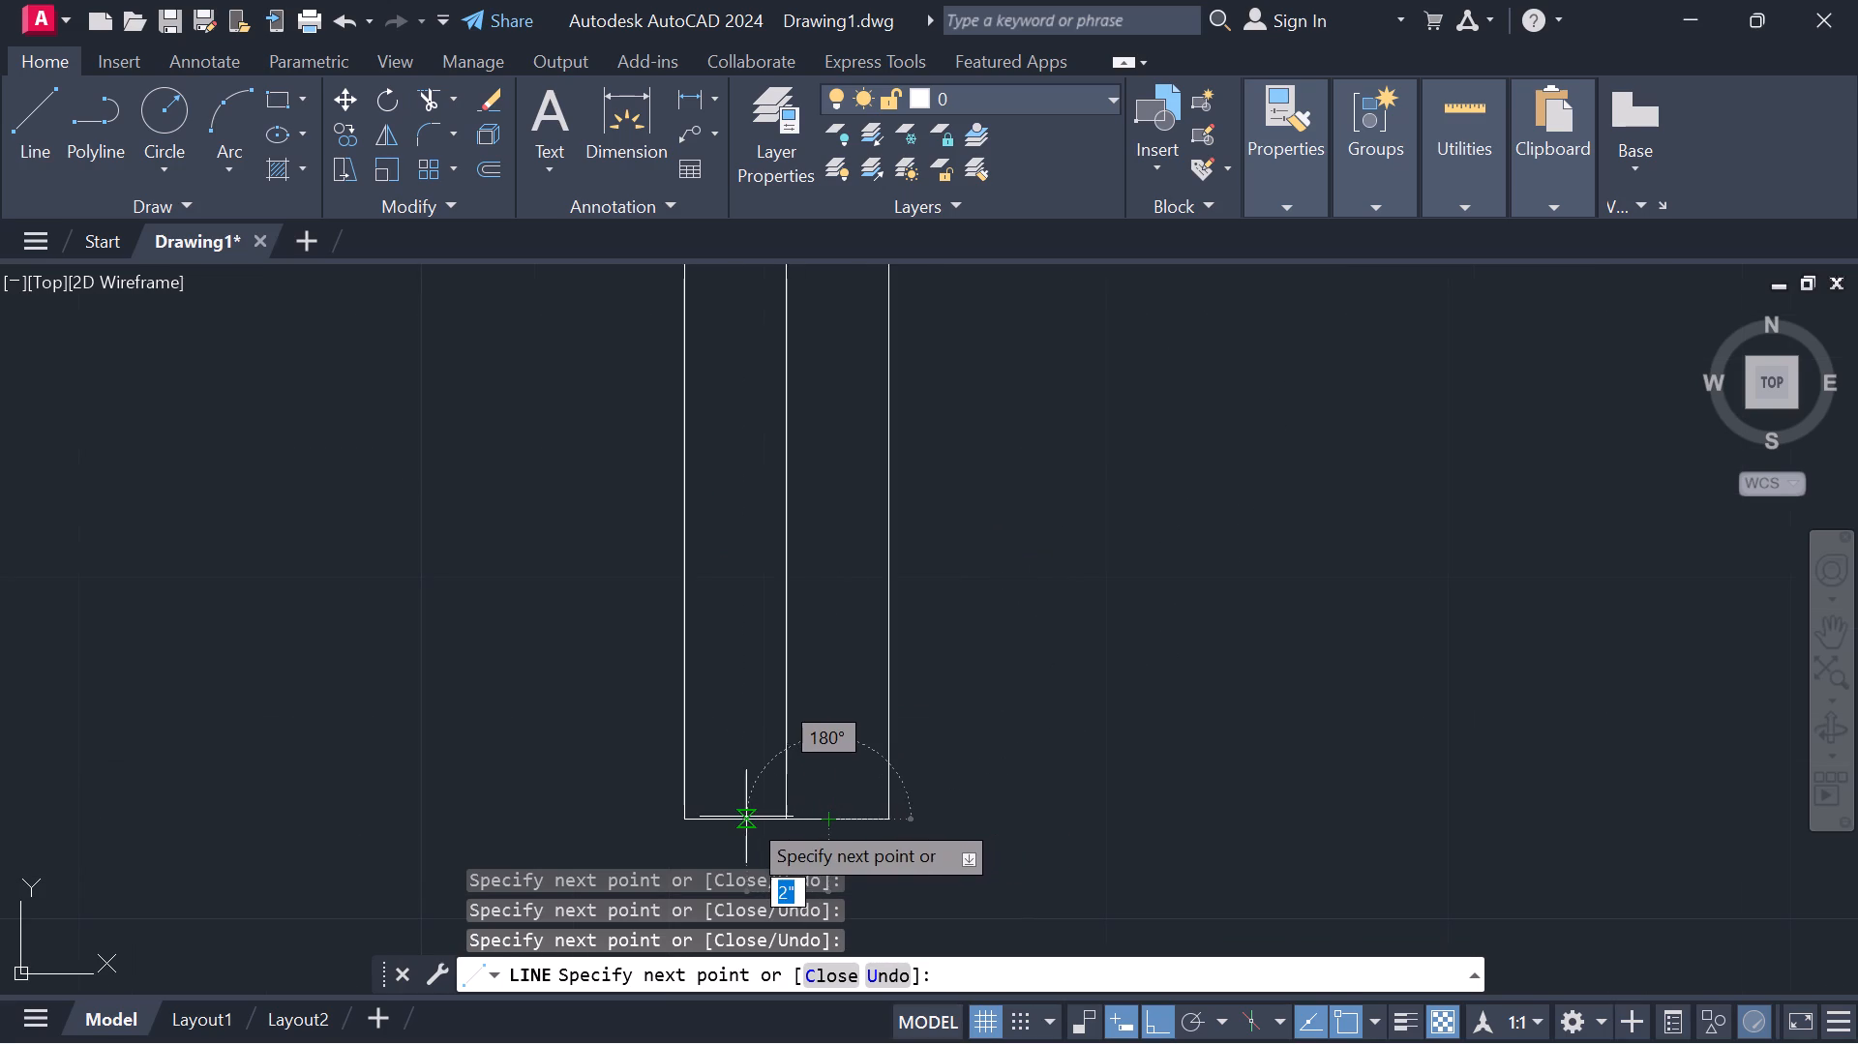
pyautogui.click(746, 817)
pyautogui.moveTo(753, 585); pyautogui.dragTo(752, 596, button='middle')
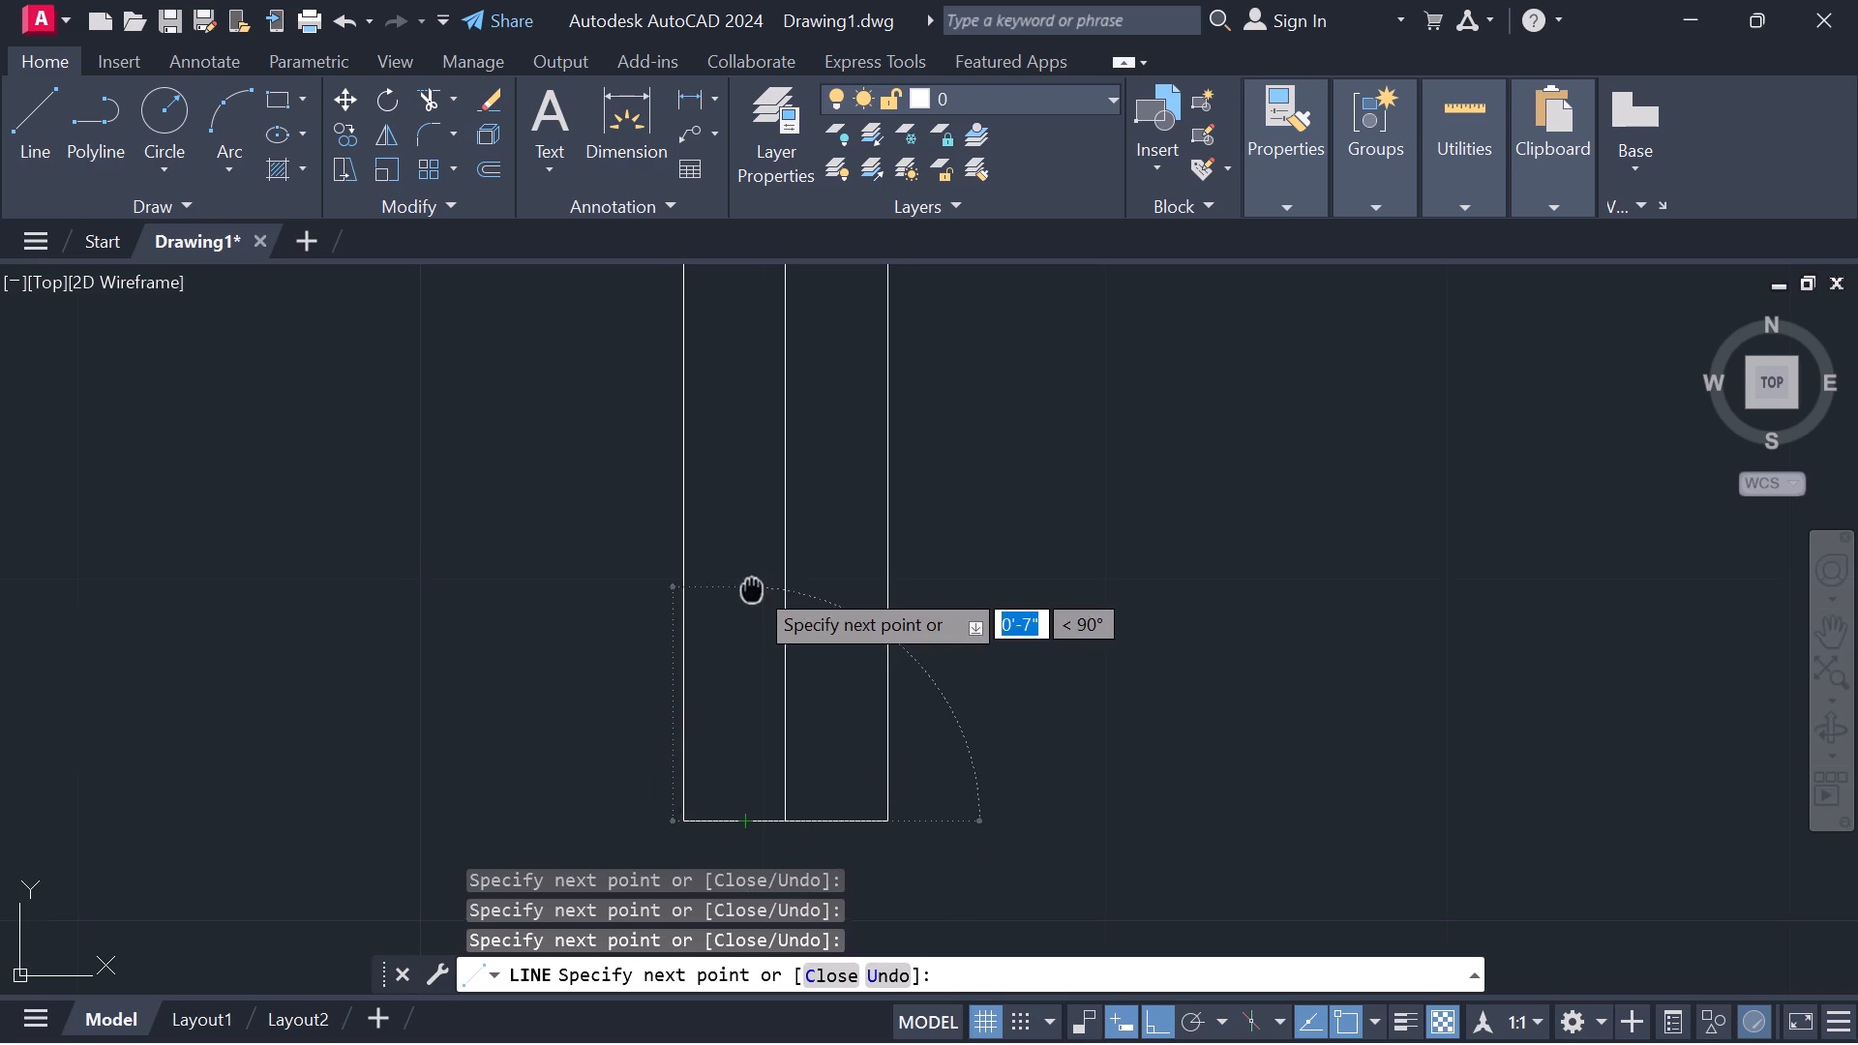
pyautogui.moveTo(752, 596); pyautogui.dragTo(755, 707, button='middle')
pyautogui.moveTo(754, 533); pyautogui.dragTo(743, 701, button='middle')
pyautogui.scroll(-2, 740, 560)
pyautogui.moveTo(737, 456); pyautogui.dragTo(744, 603, button='middle')
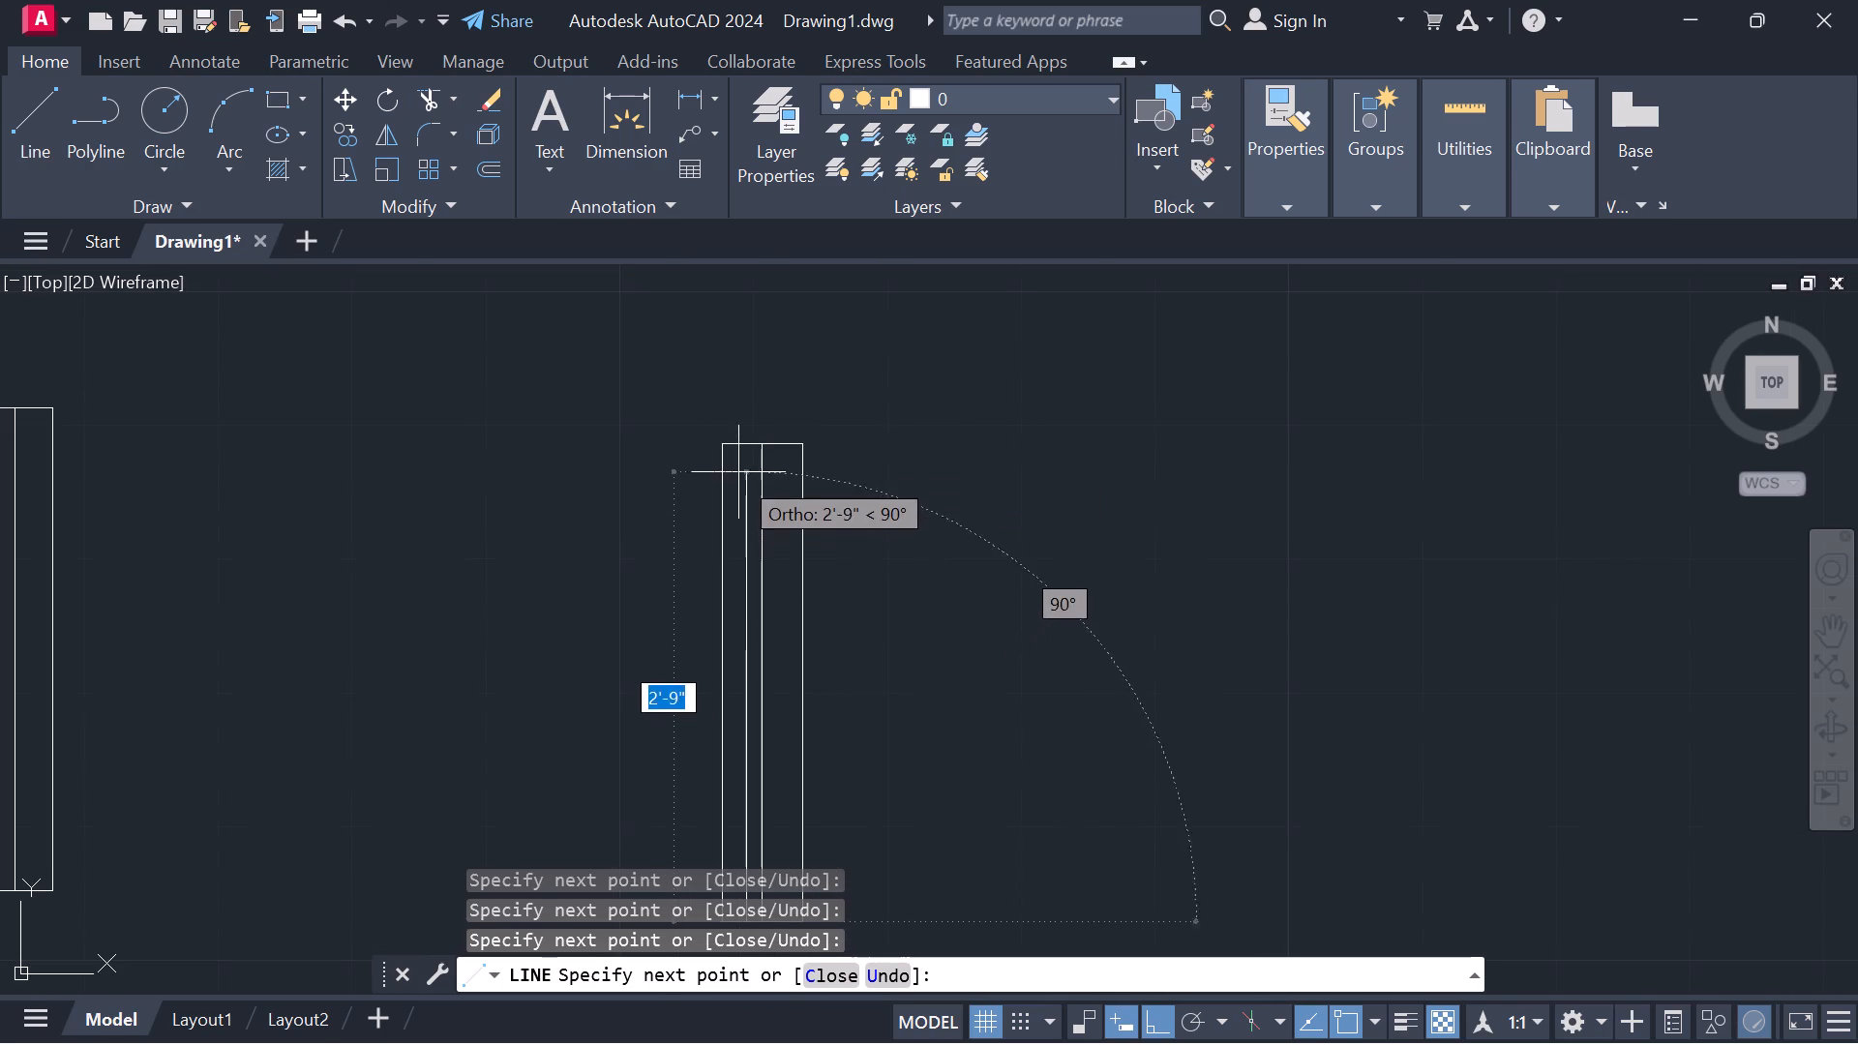
pyautogui.click(745, 451)
# Draw a matching full-length 3' line about 1" to the right of the new outline's centre line.
pyautogui.moveTo(773, 524); pyautogui.dragTo(793, 284, button='middle')
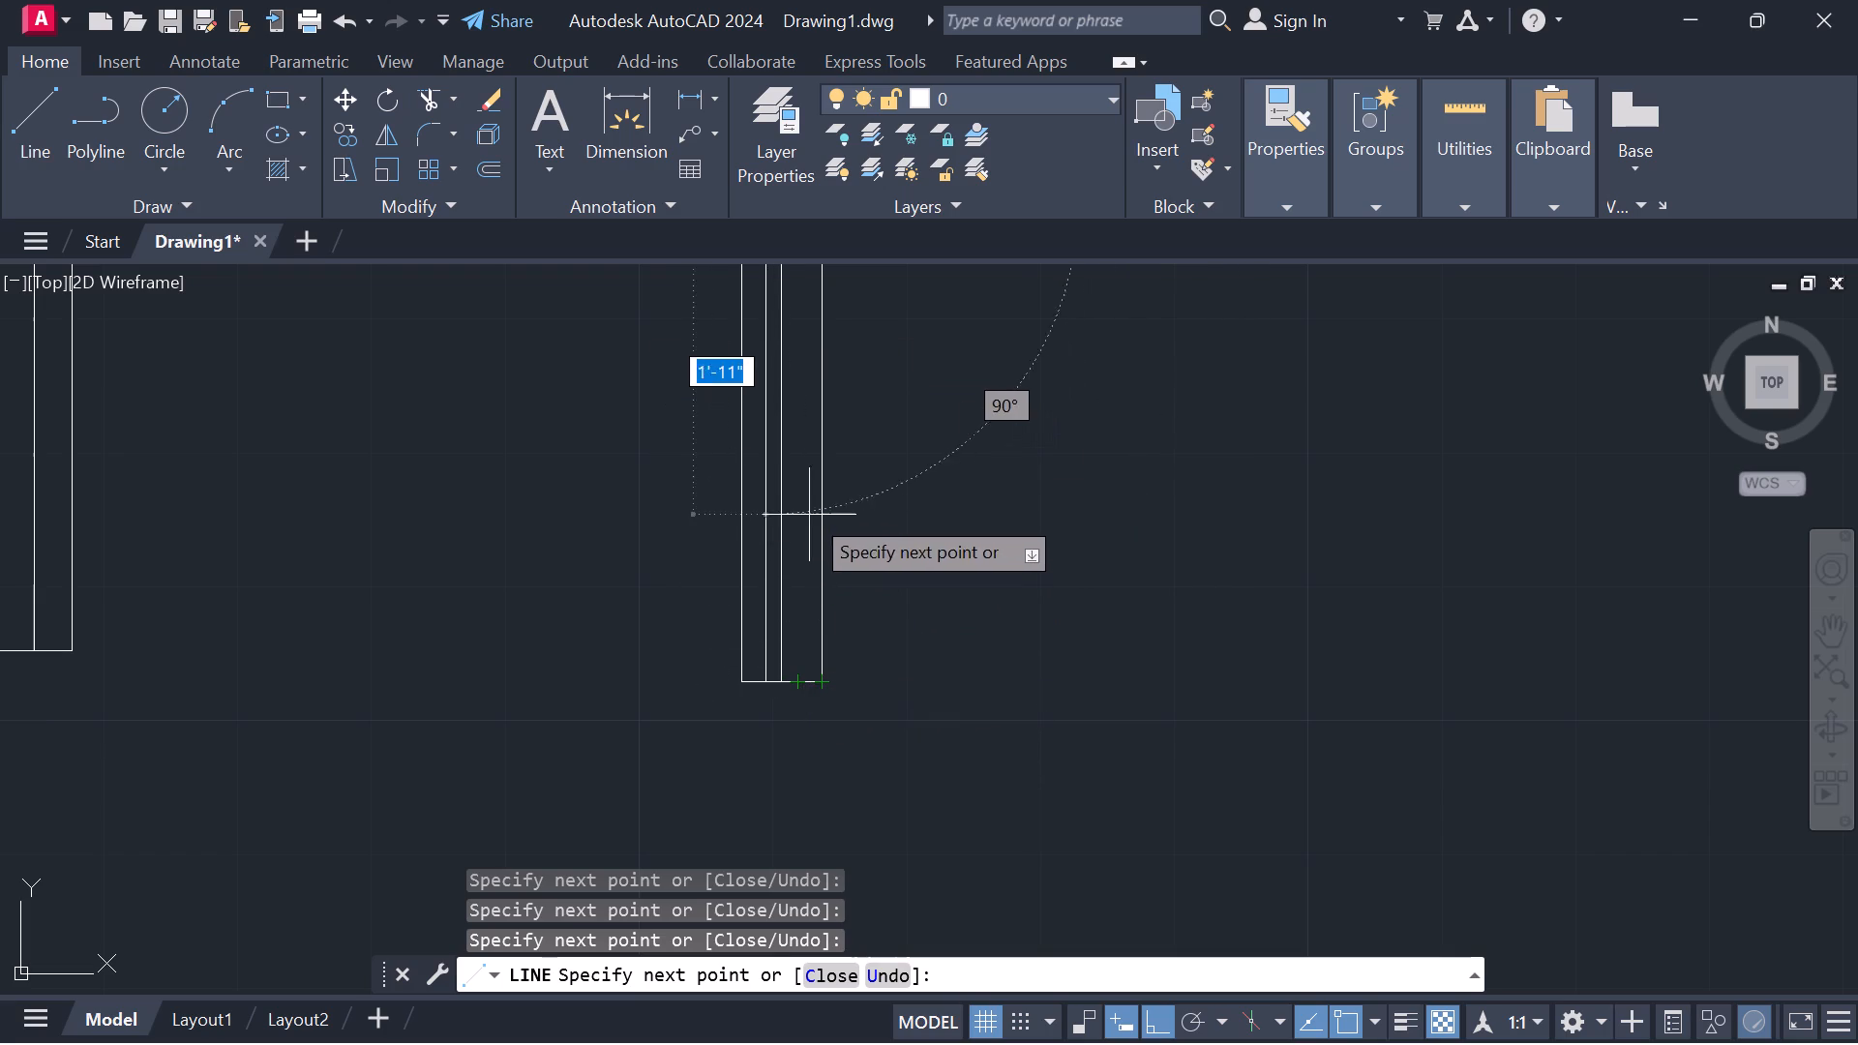
pyautogui.moveTo(801, 462); pyautogui.dragTo(734, 931, button='middle')
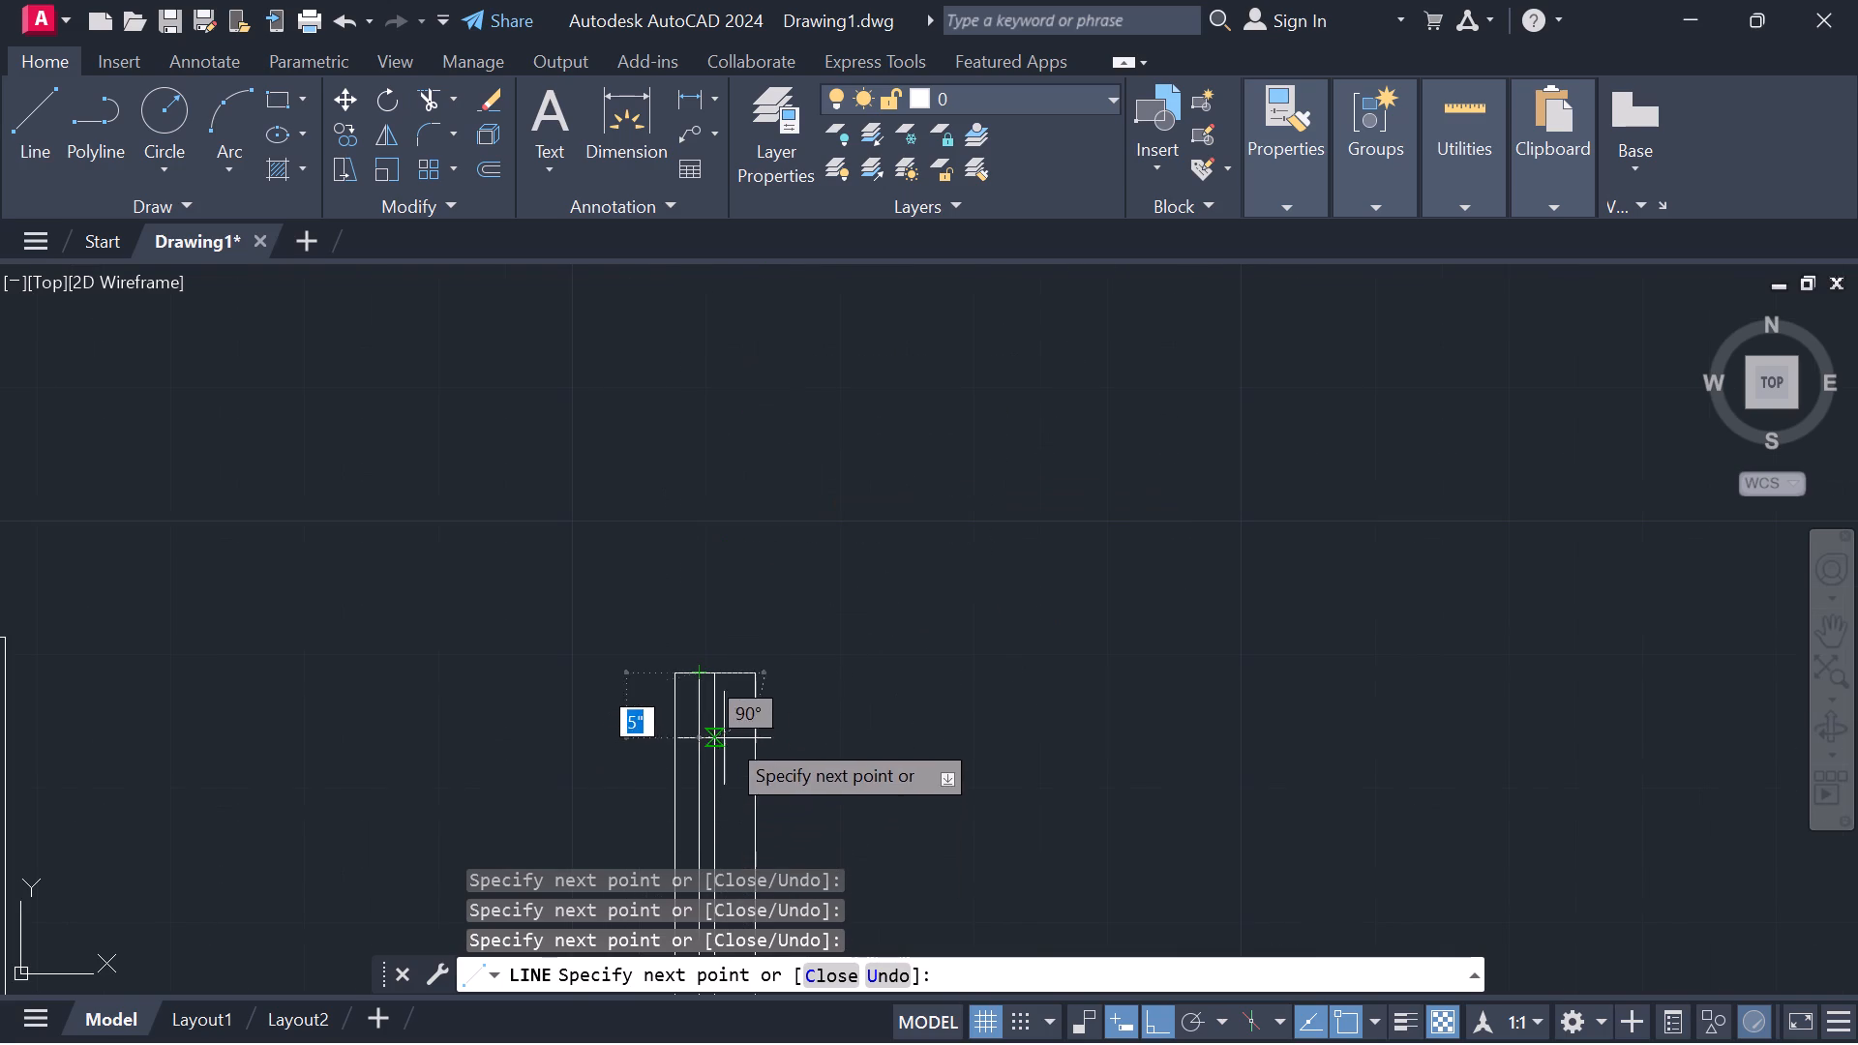
pyautogui.scroll(3, 736, 681)
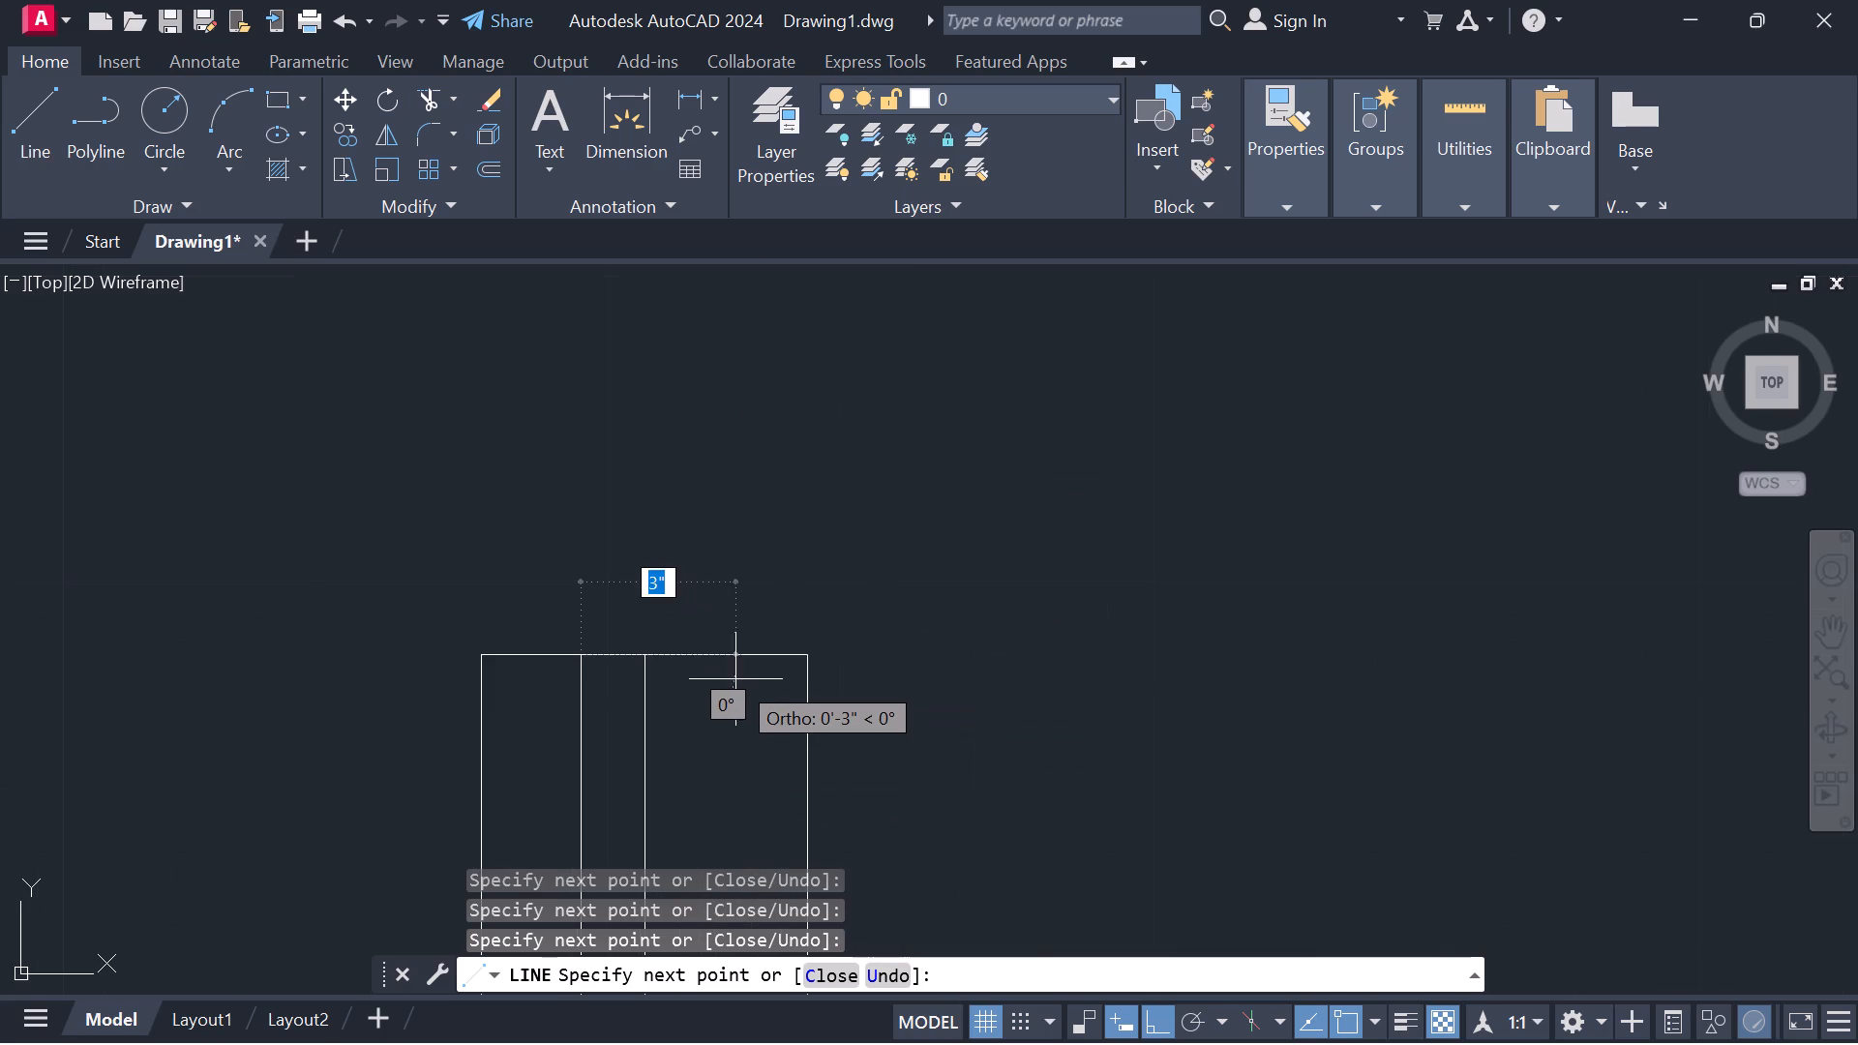
pyautogui.scroll(2, 734, 671)
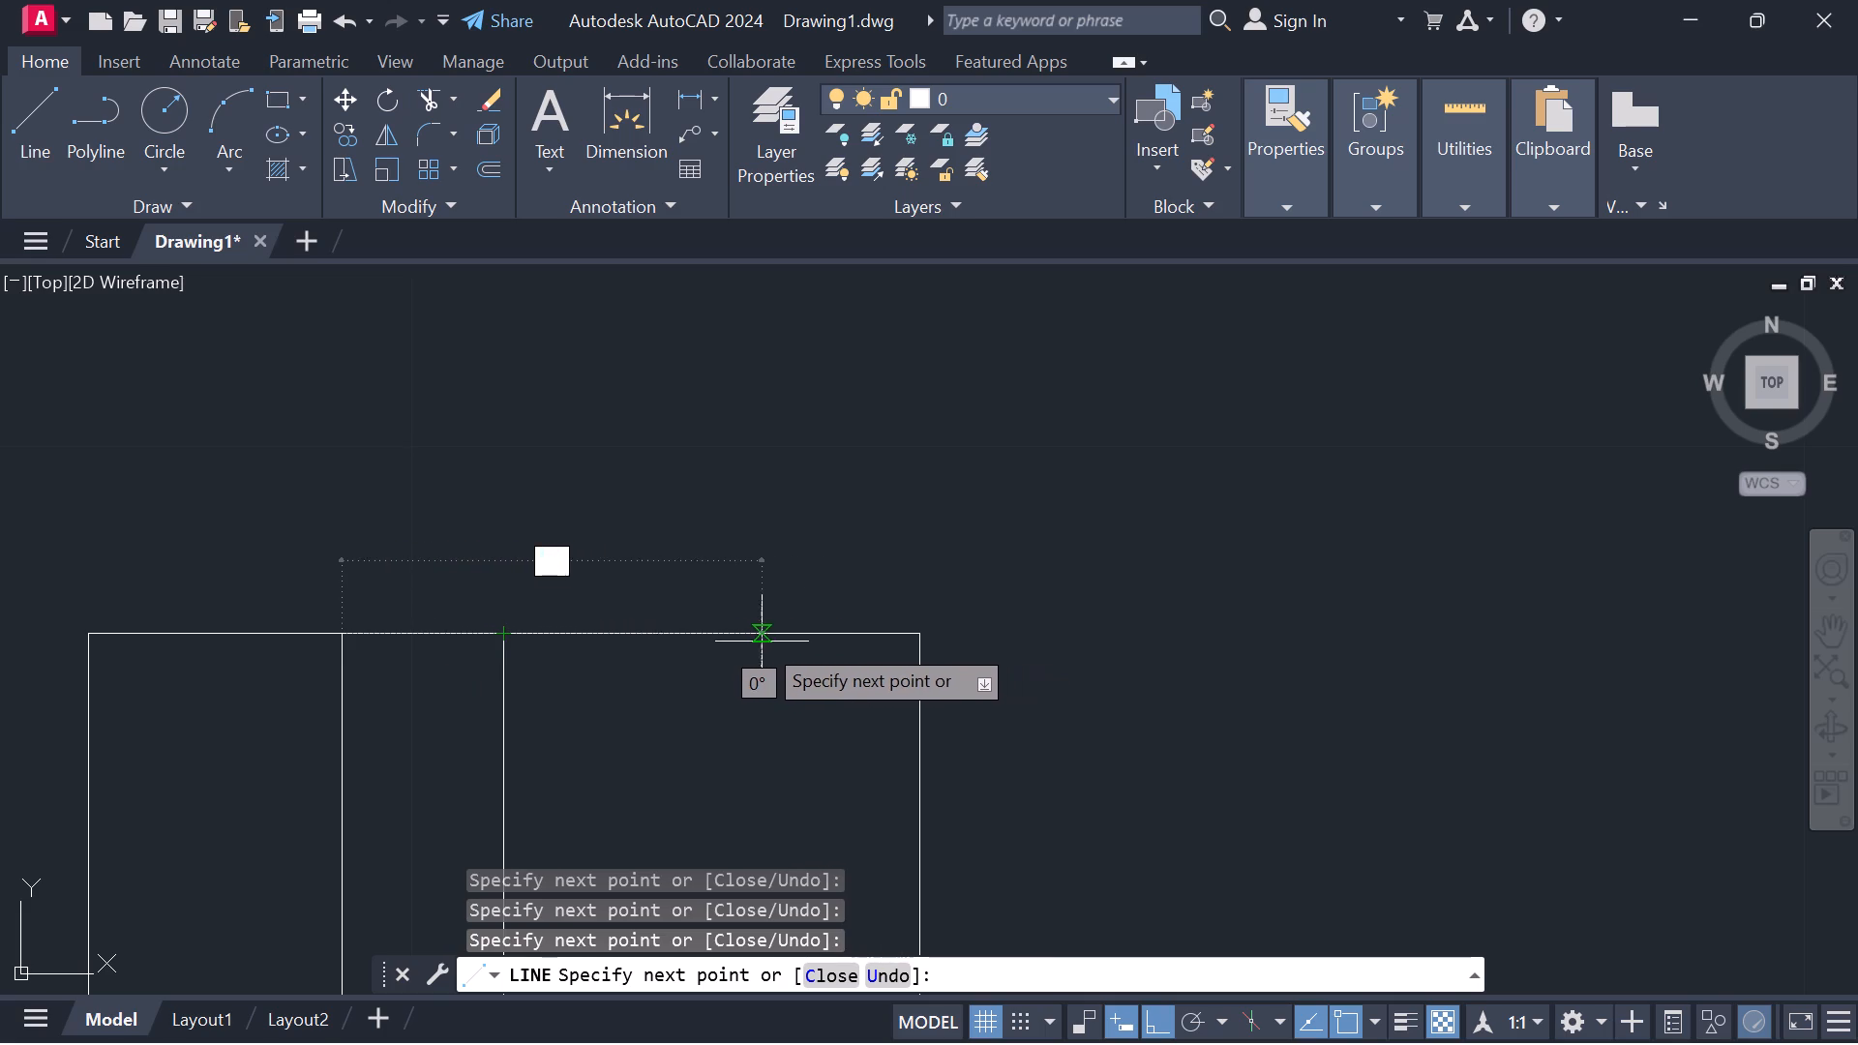
pyautogui.click(675, 642)
pyautogui.moveTo(670, 733); pyautogui.dragTo(727, 507, button='middle')
pyautogui.scroll(-3, 727, 508)
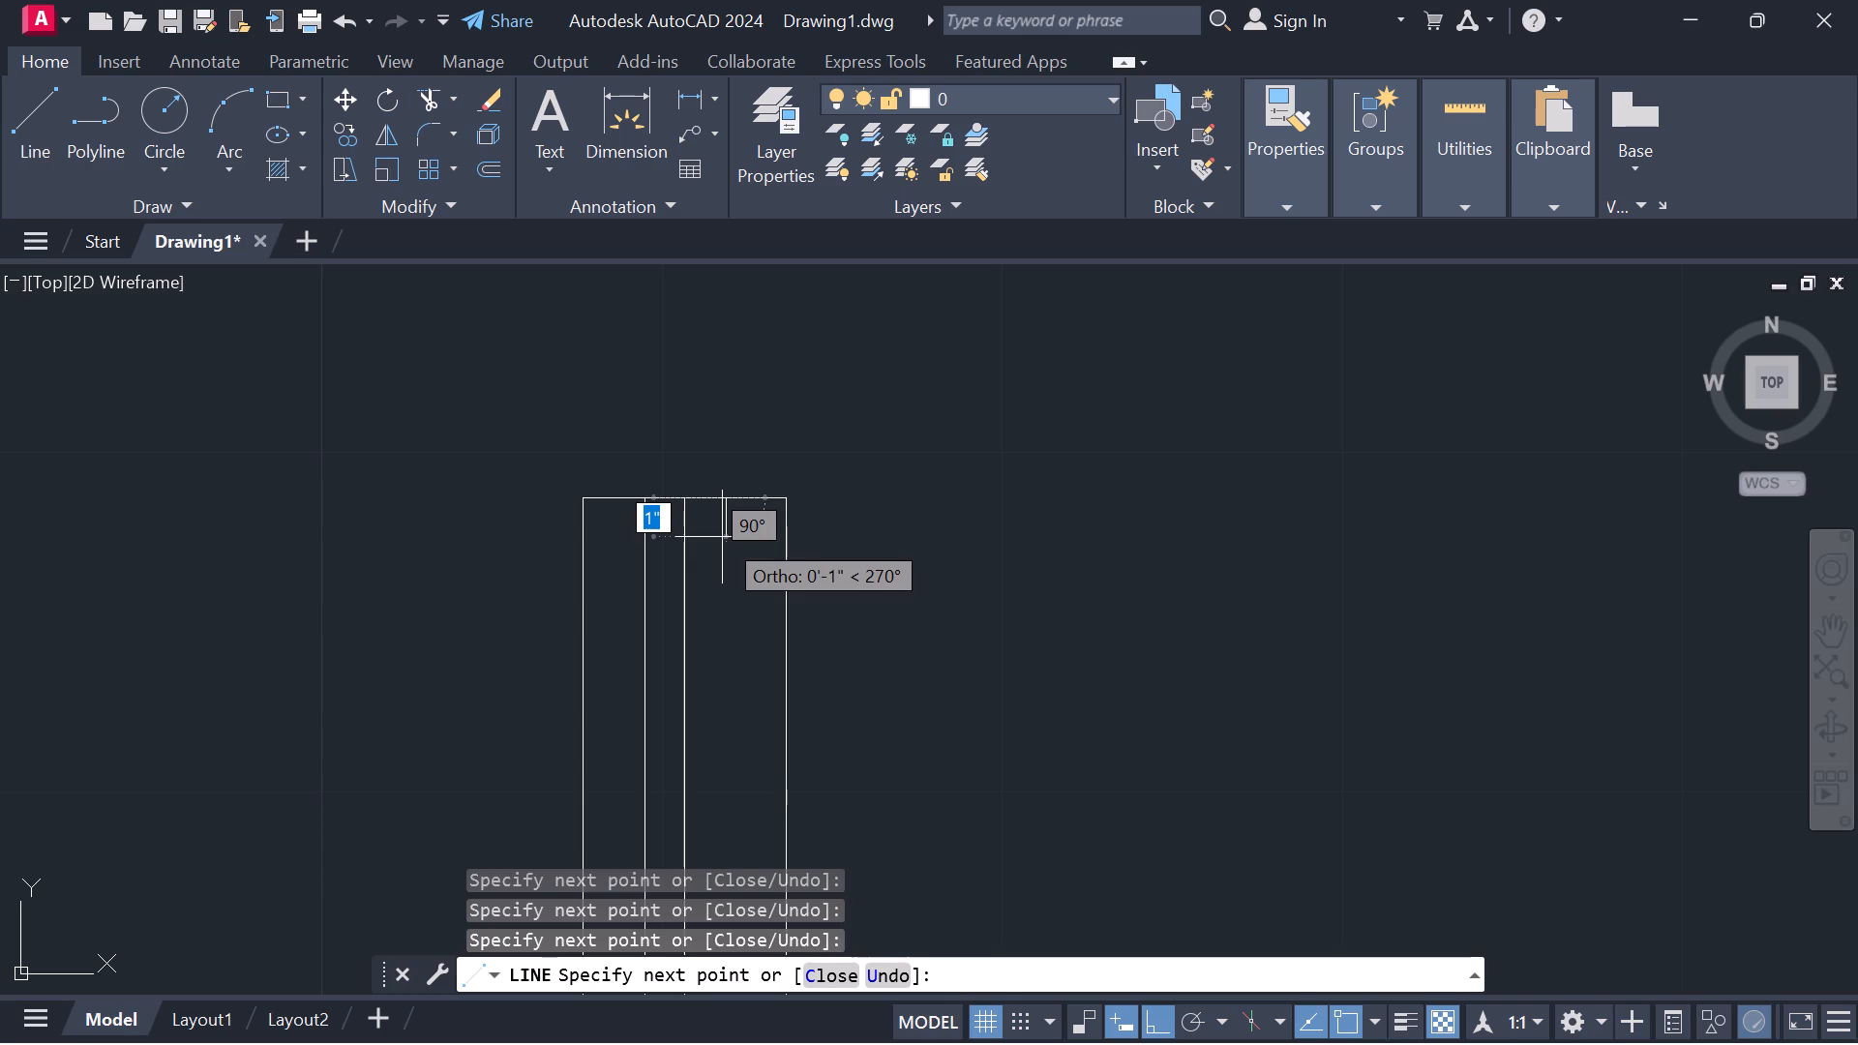
pyautogui.moveTo(722, 537); pyautogui.dragTo(736, 208, button='middle')
pyautogui.scroll(-4, 745, 449)
pyautogui.moveTo(762, 474); pyautogui.dragTo(762, 473, button='middle')
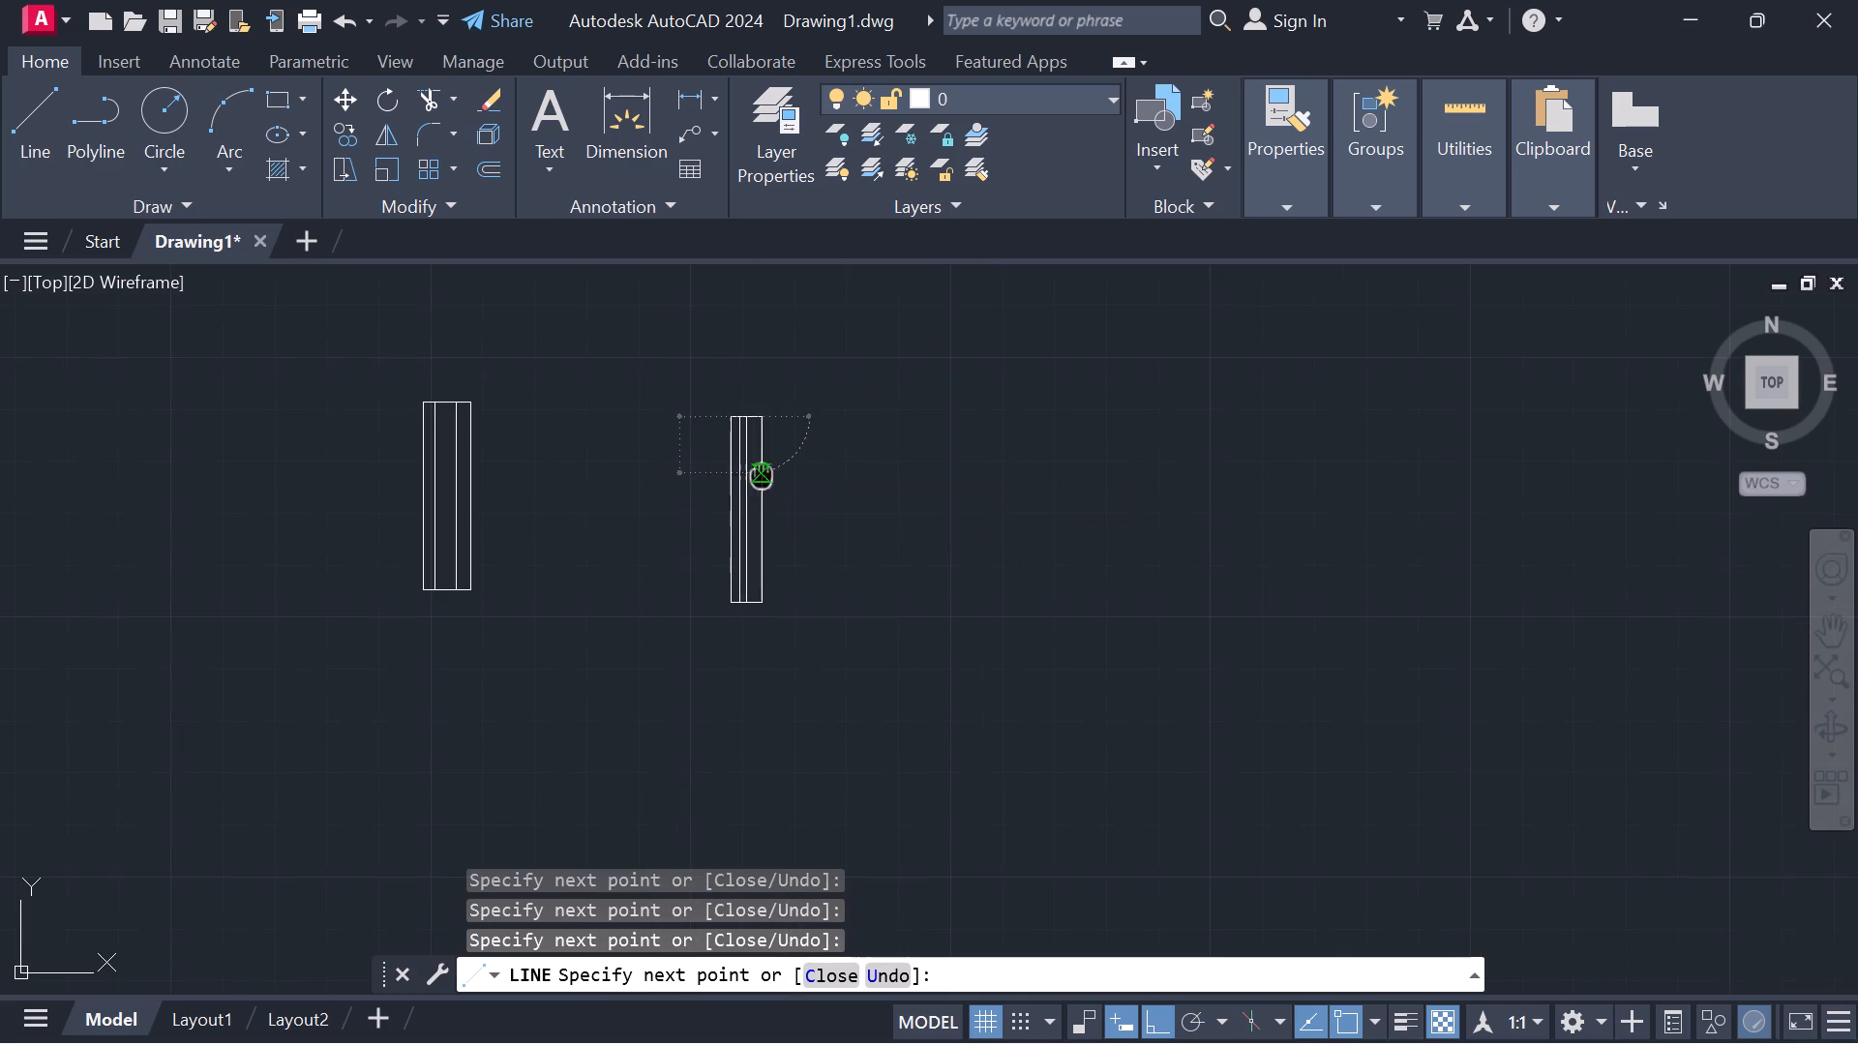
pyautogui.moveTo(762, 473); pyautogui.dragTo(754, 434, button='middle')
pyautogui.scroll(3, 758, 513)
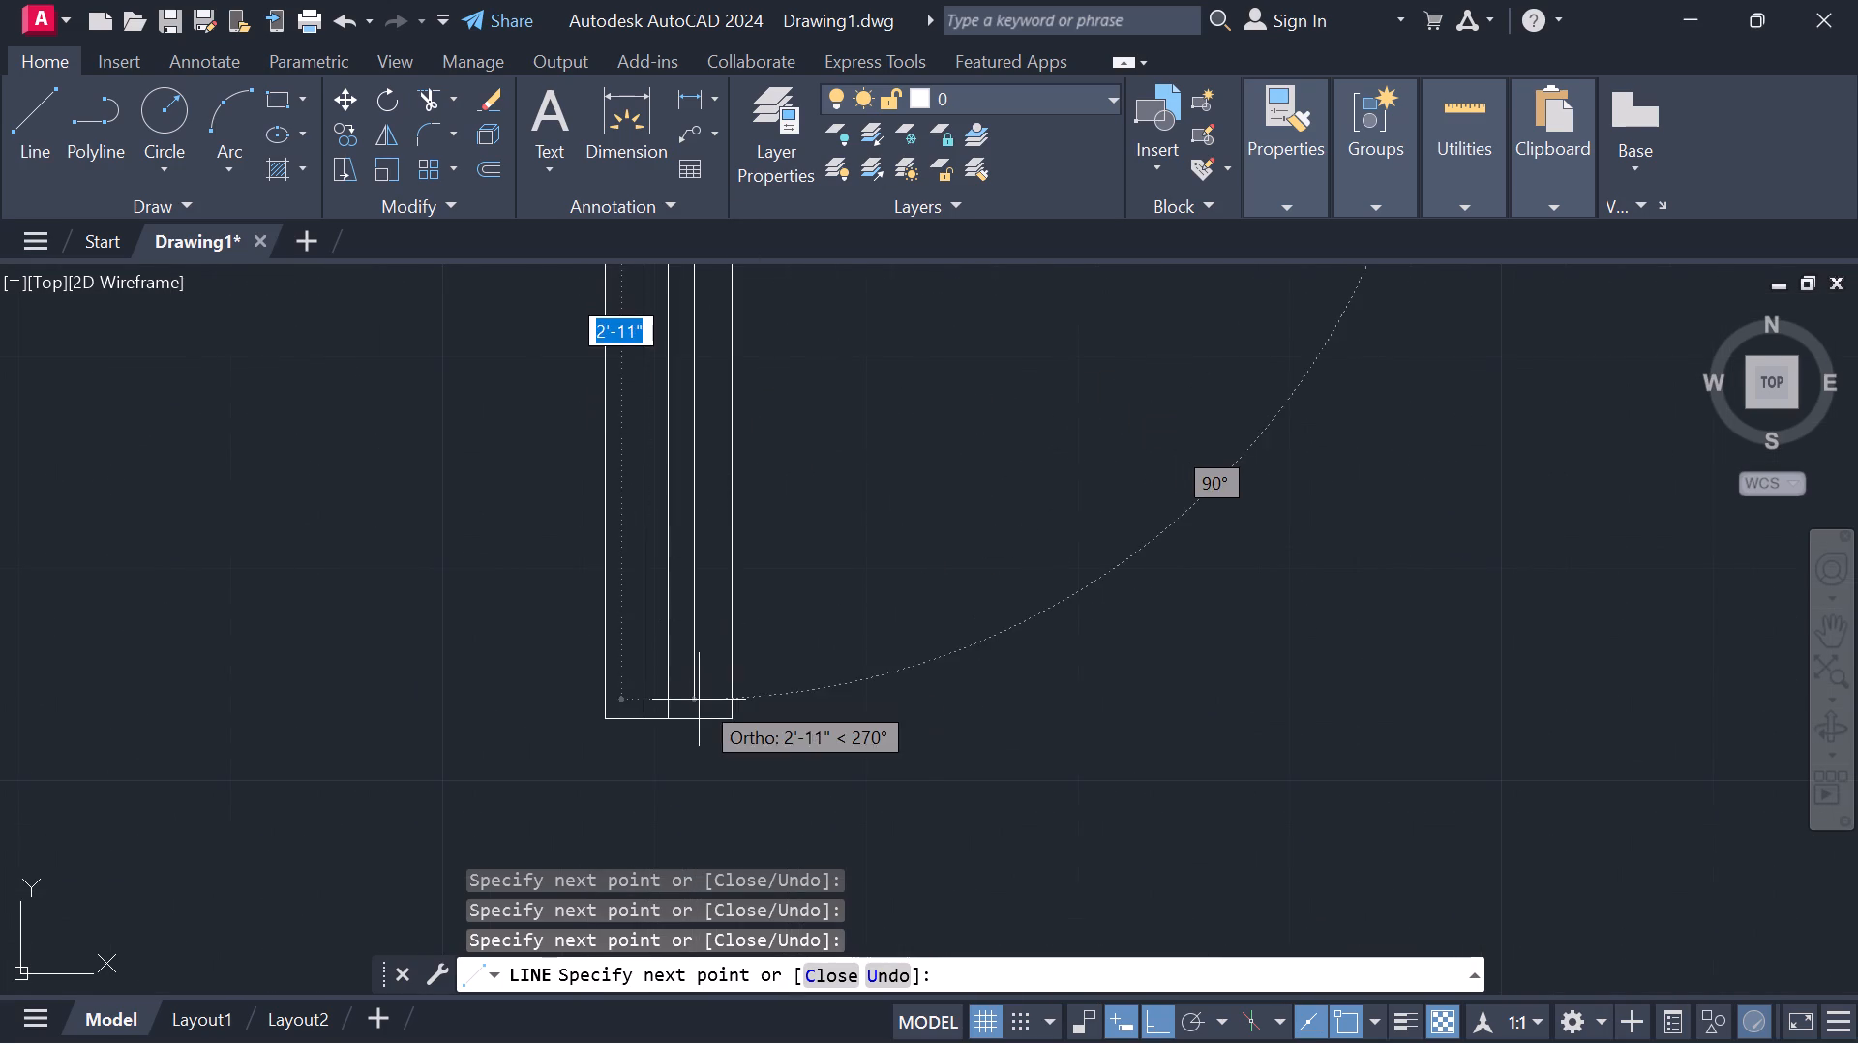
pyautogui.click(699, 718)
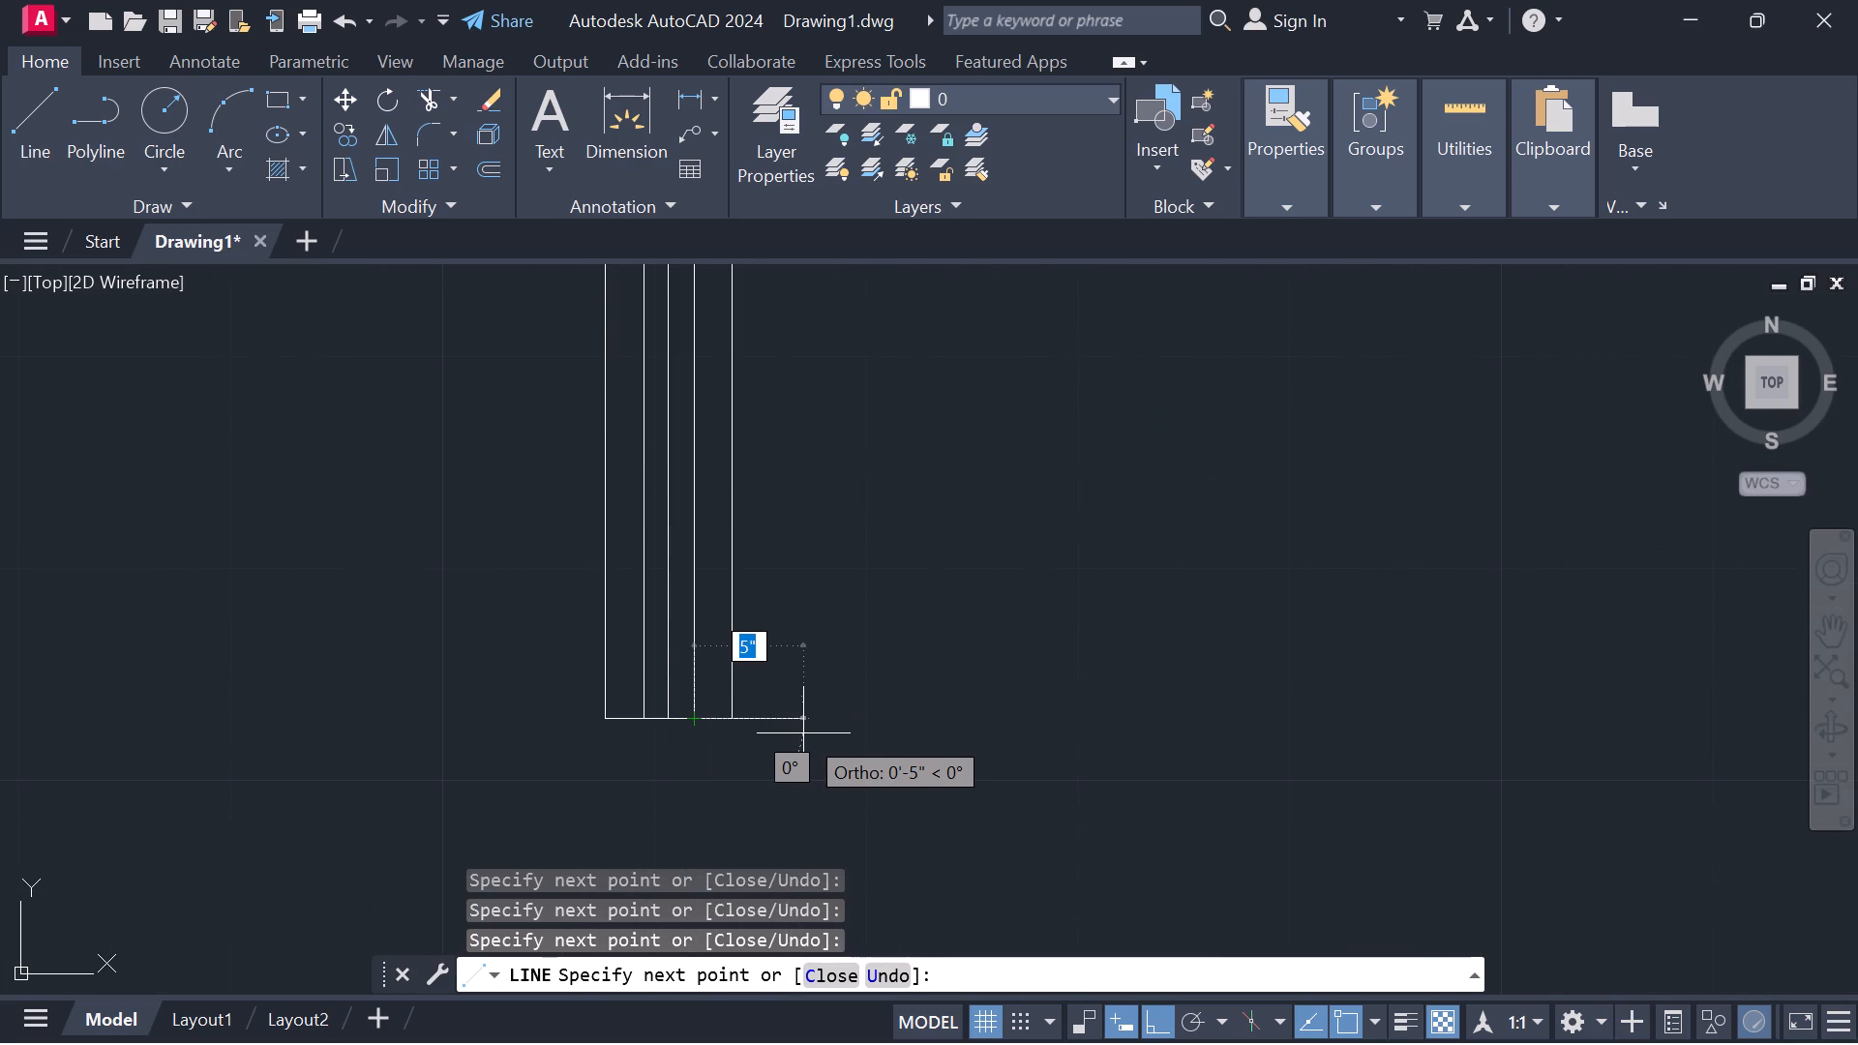
pyautogui.press('Escape')
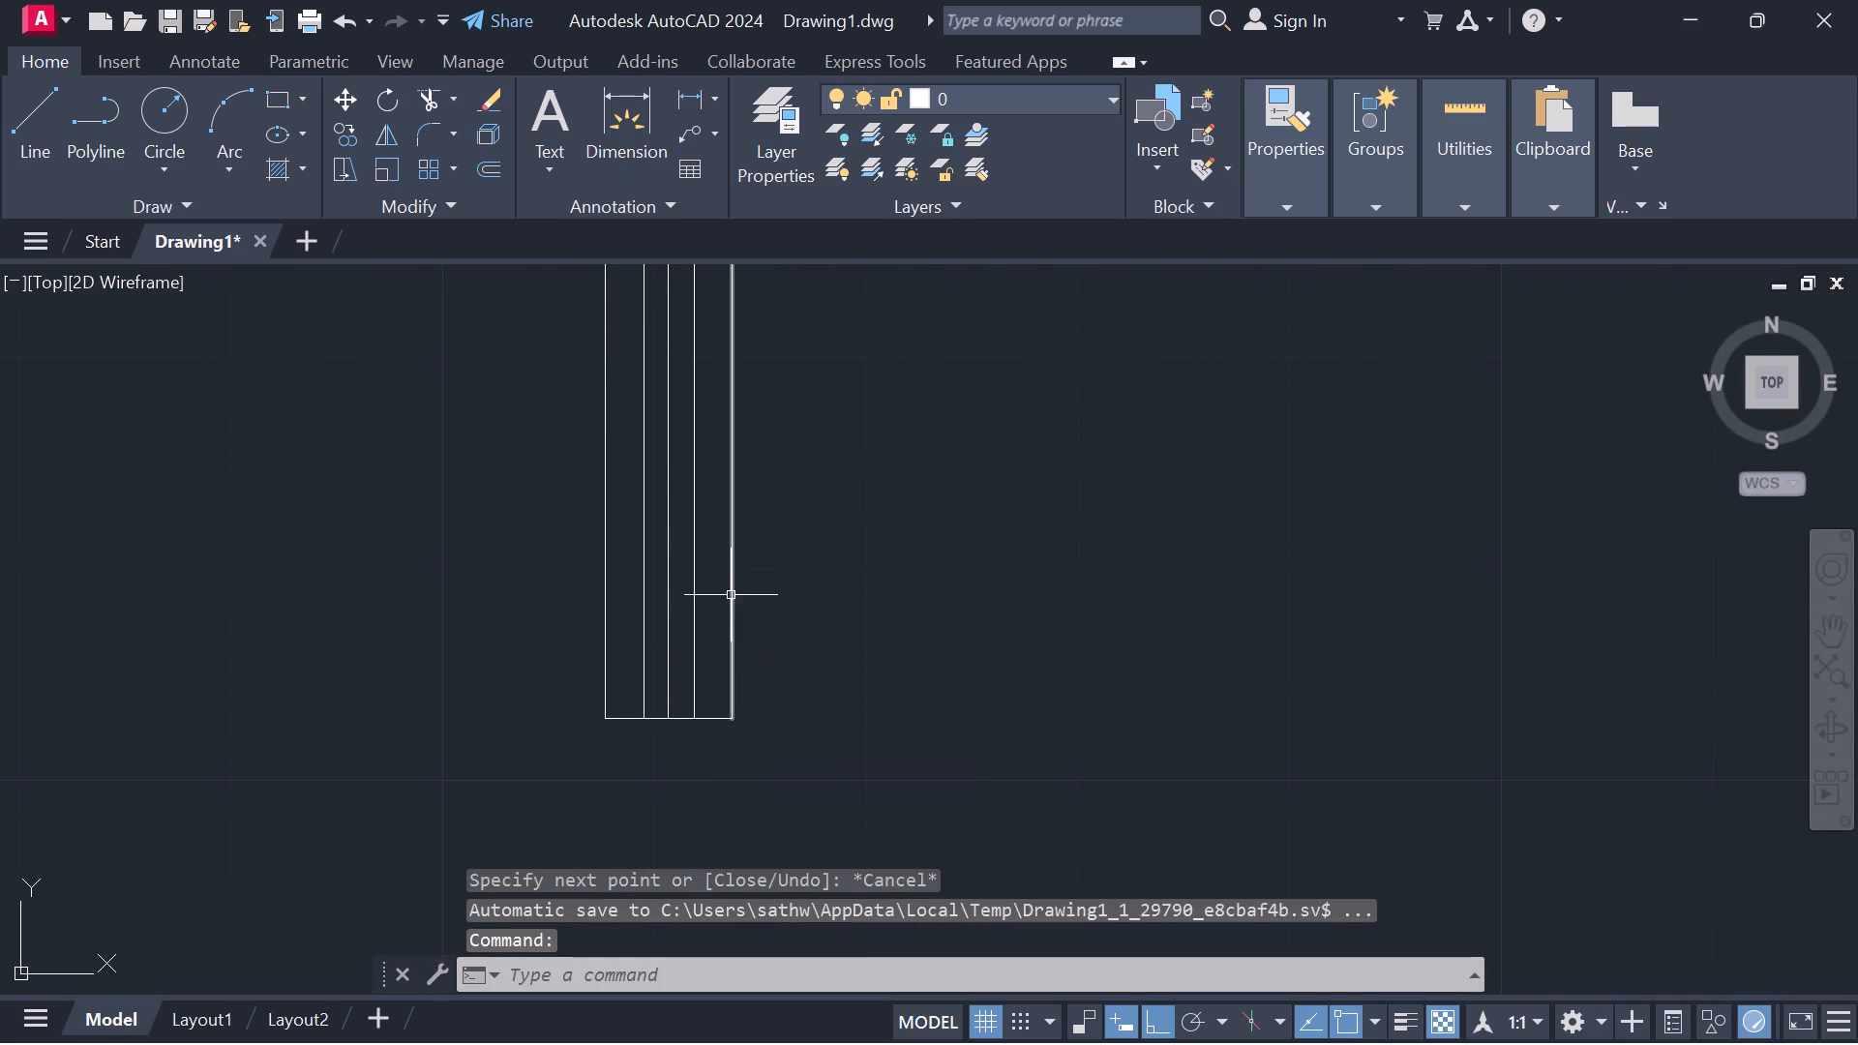
# Erase the centre line of the narrower window symbol.
pyautogui.click(667, 618)
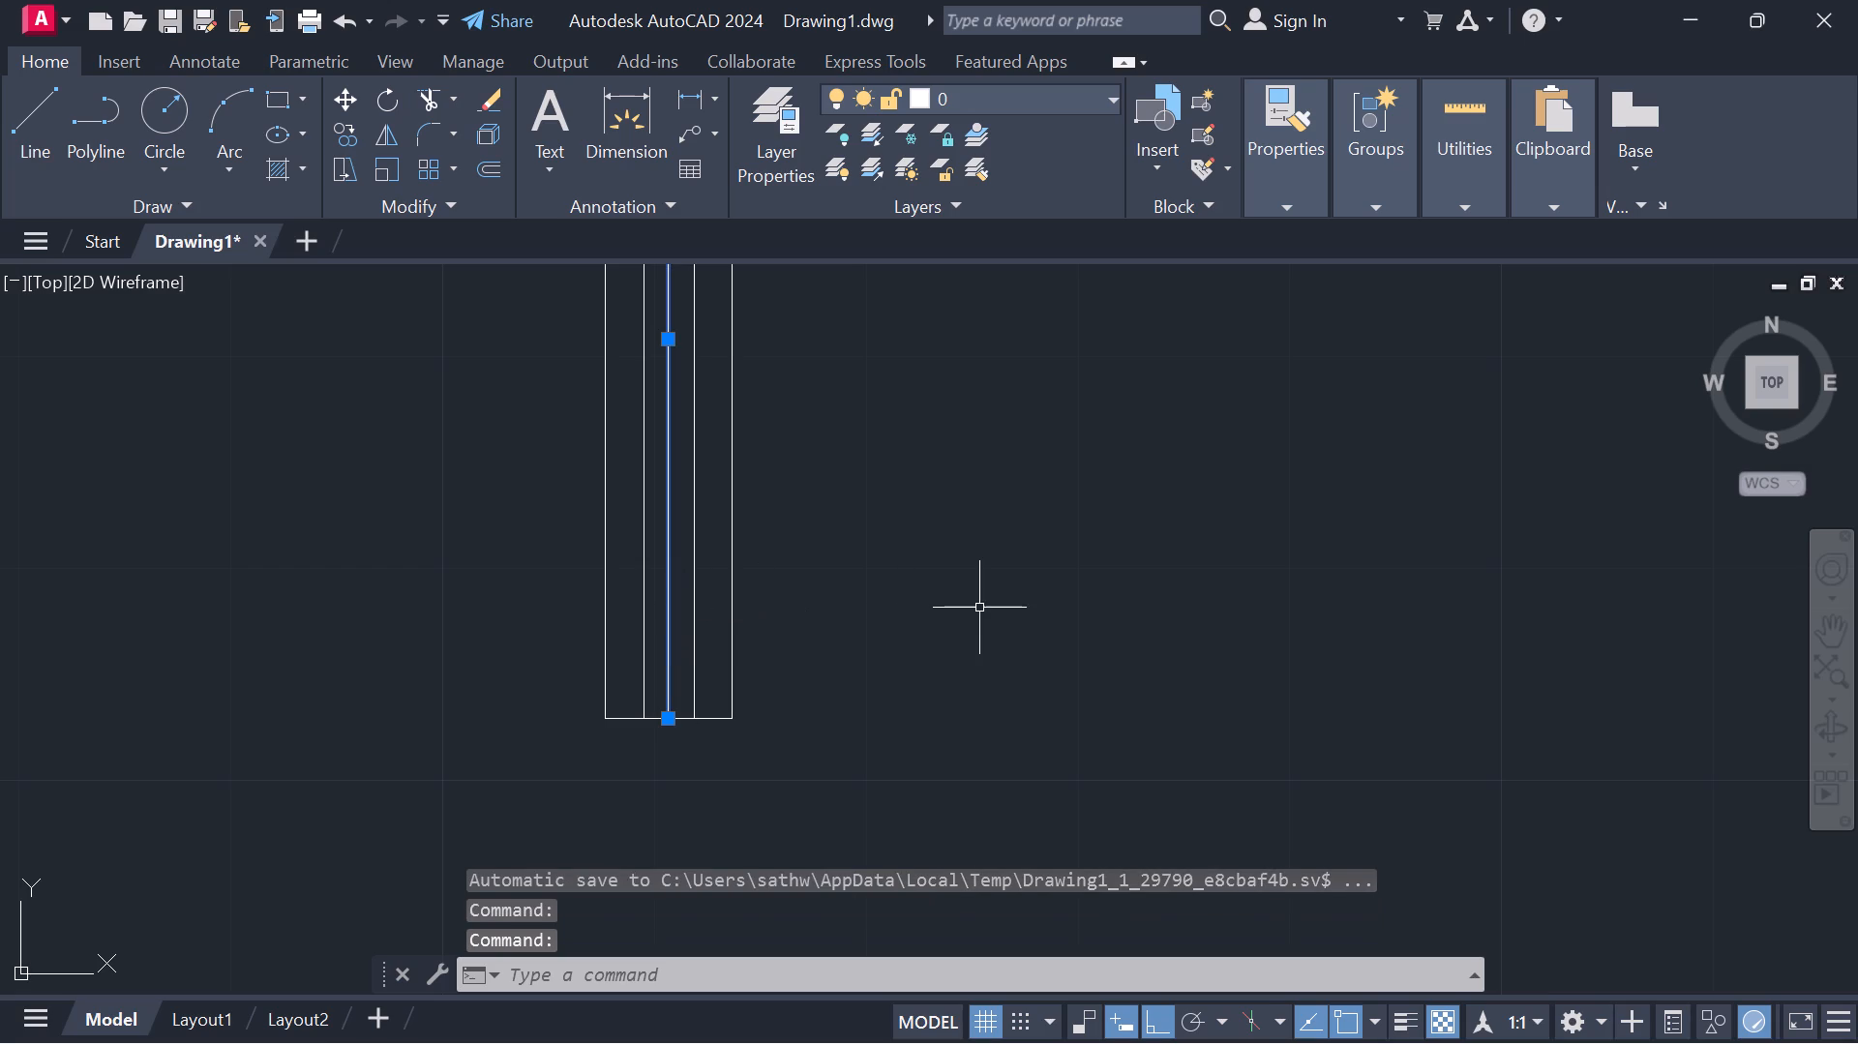
pyautogui.rightClick(989, 606)
pyautogui.click(1052, 513)
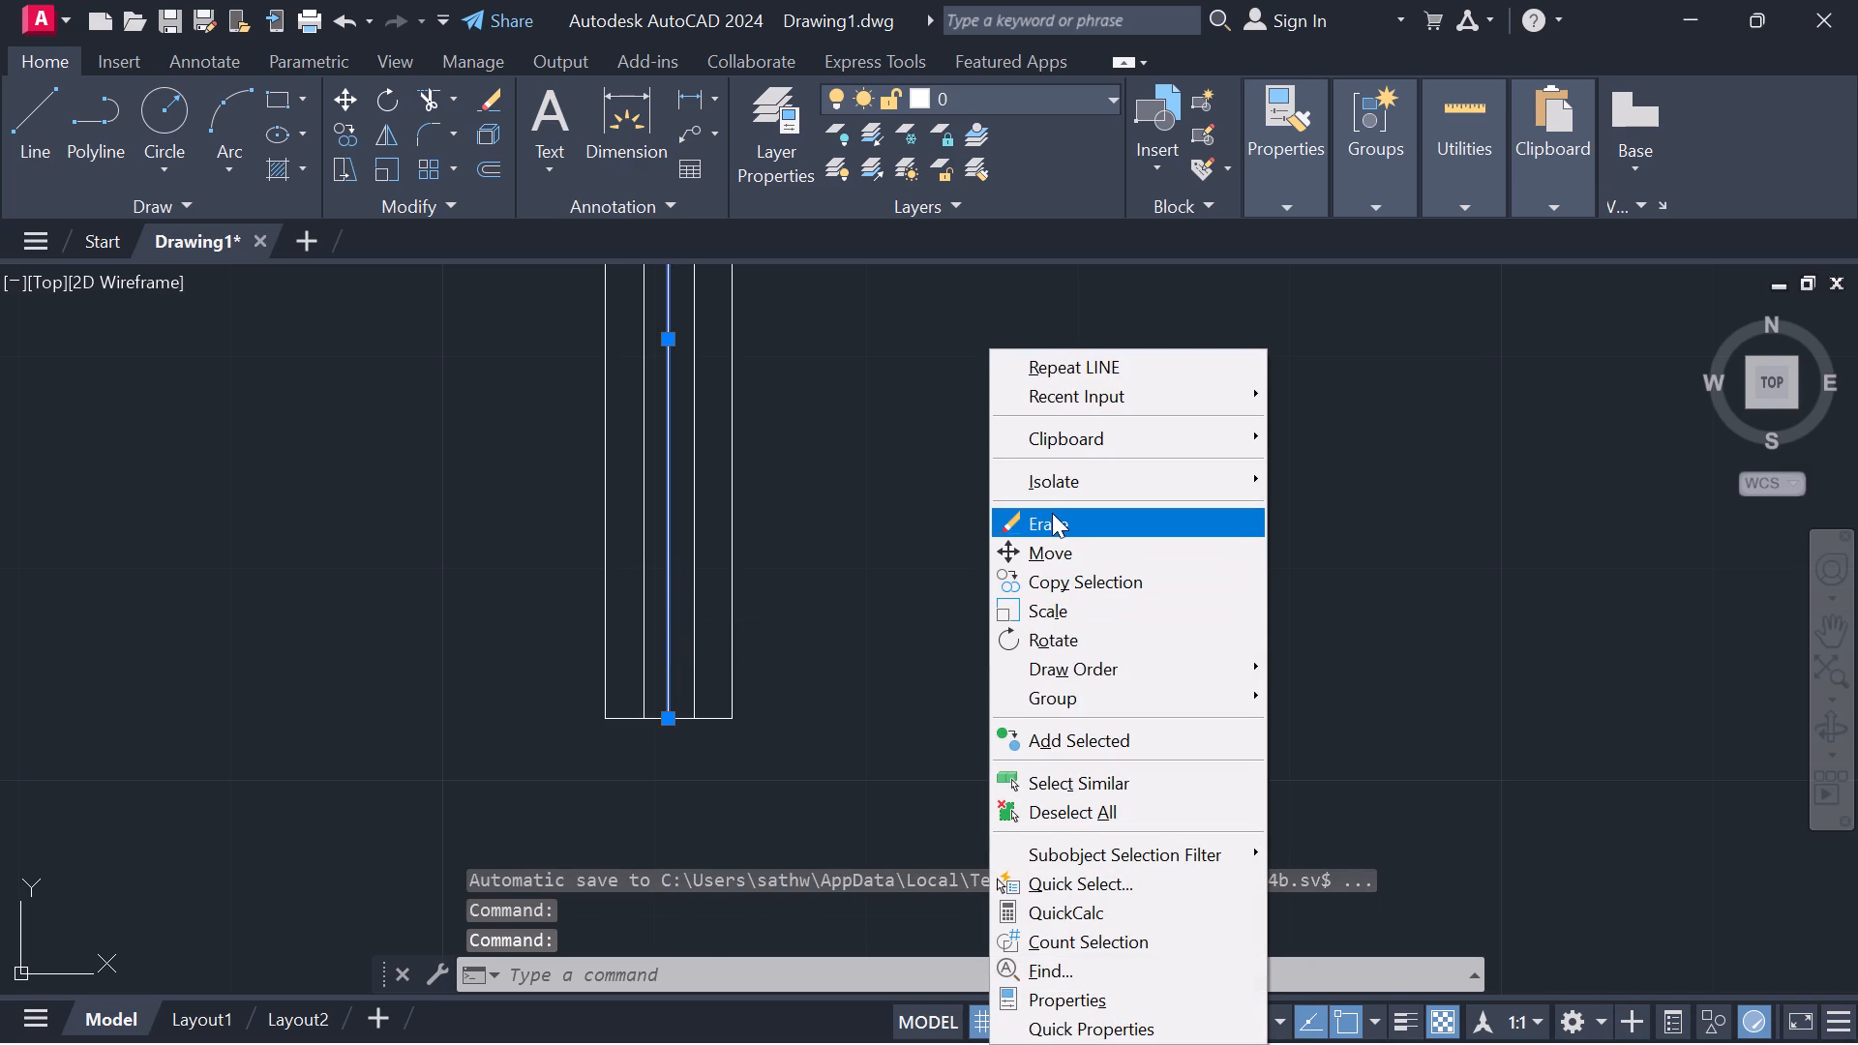
# Copy the wider window symbol from its lower-left corner four times in a horizontal row to its right, beyond the narrower symbol.
pyautogui.scroll(-3, 1017, 522)
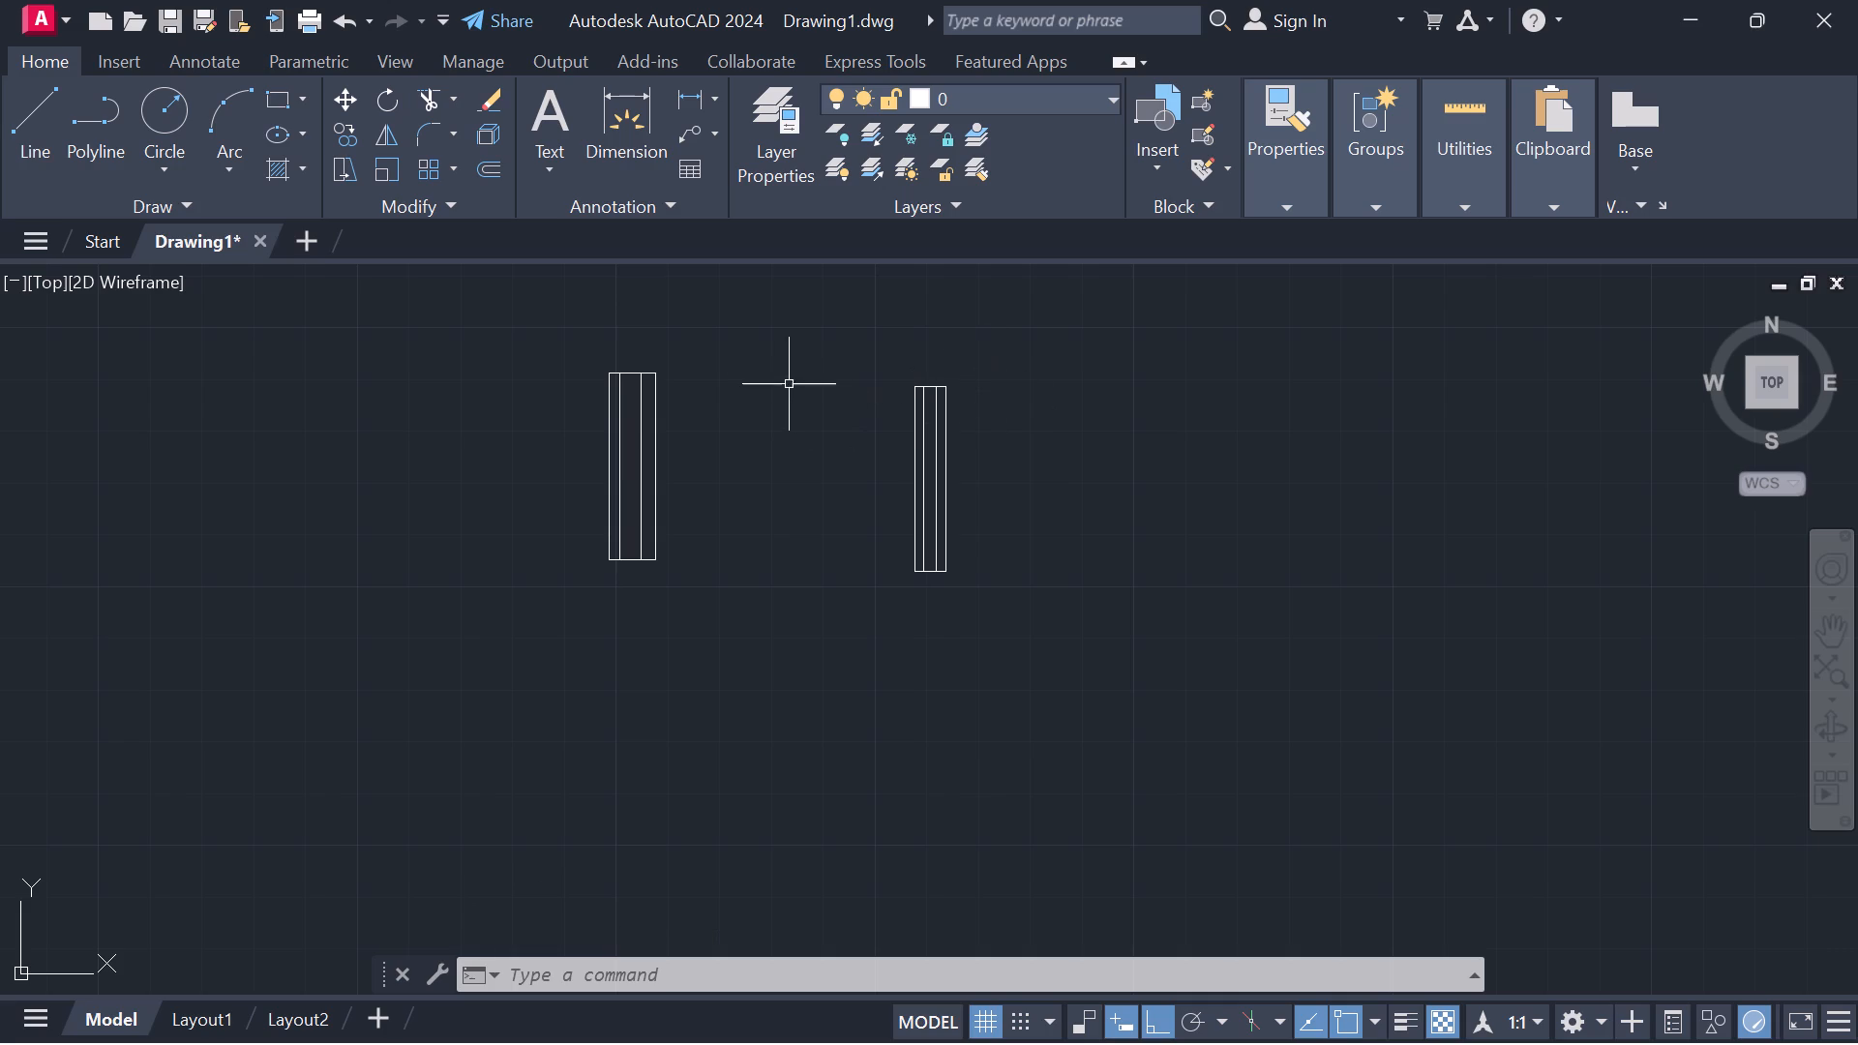
pyautogui.moveTo(746, 341); pyautogui.dragTo(563, 516)
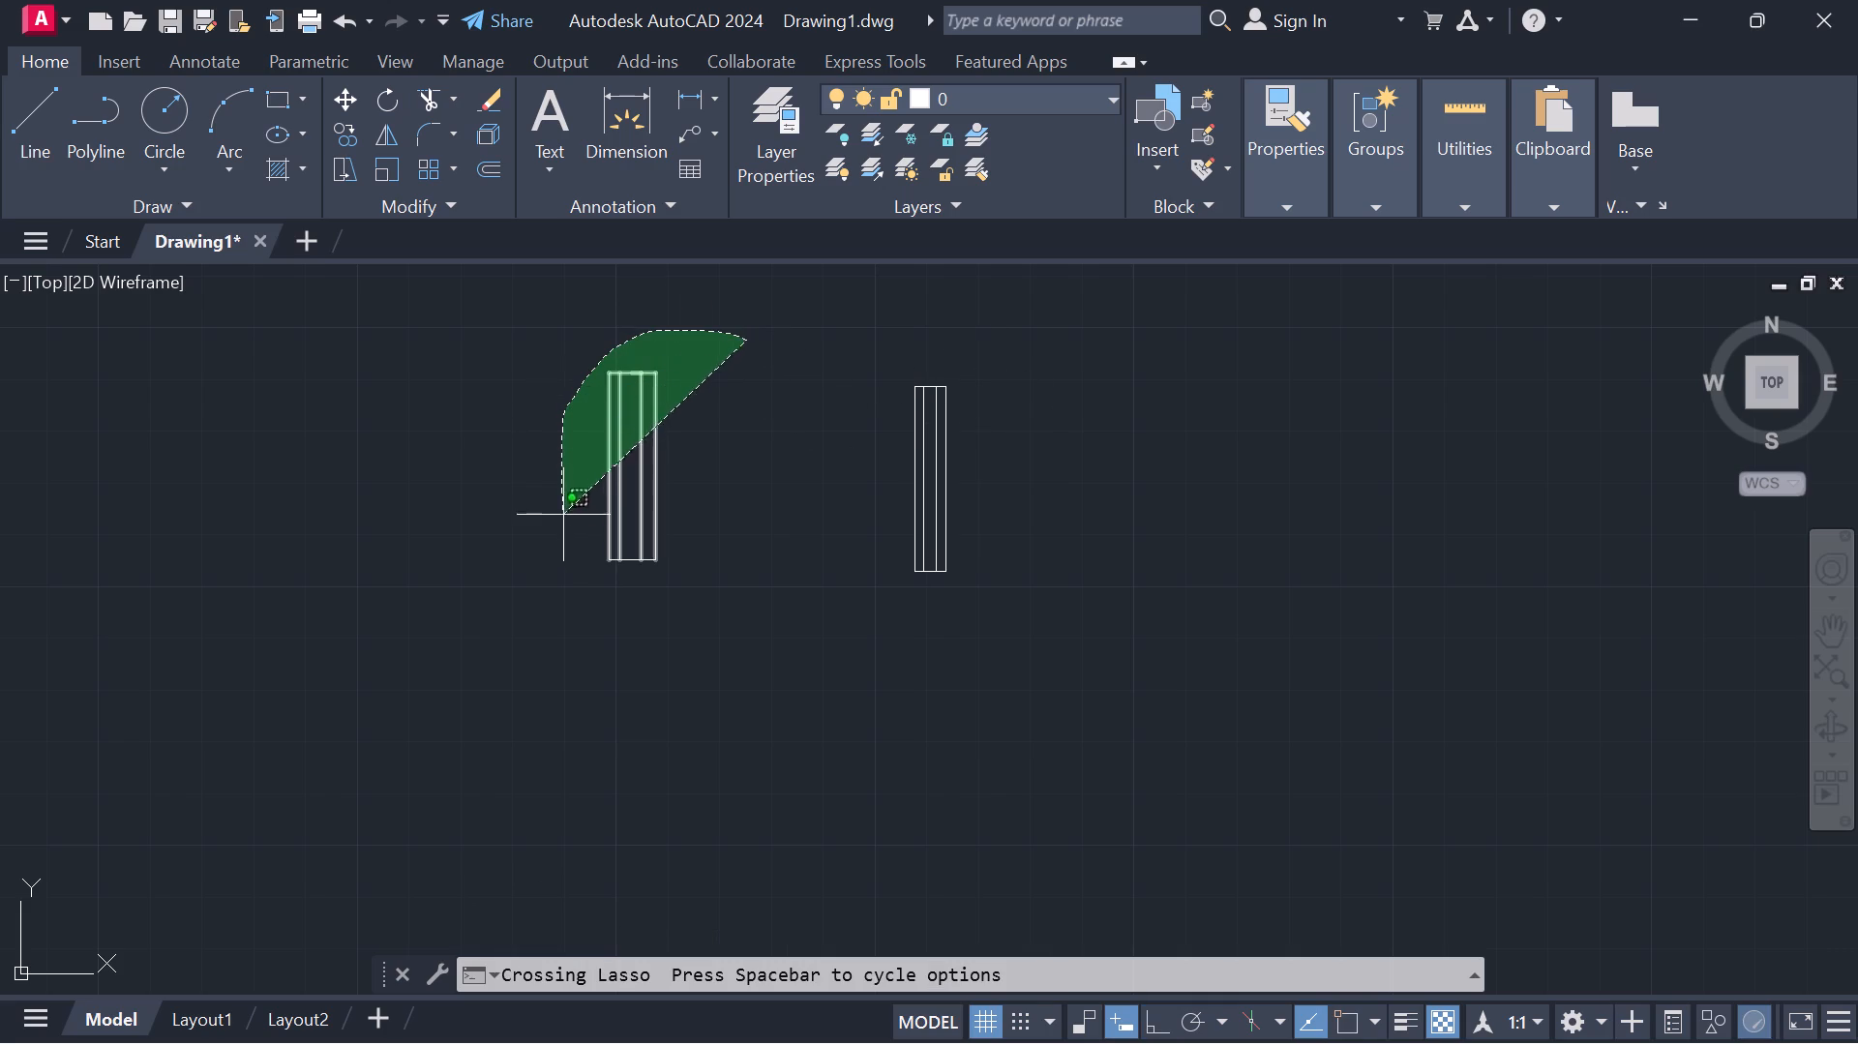
pyautogui.moveTo(563, 516); pyautogui.dragTo(657, 604)
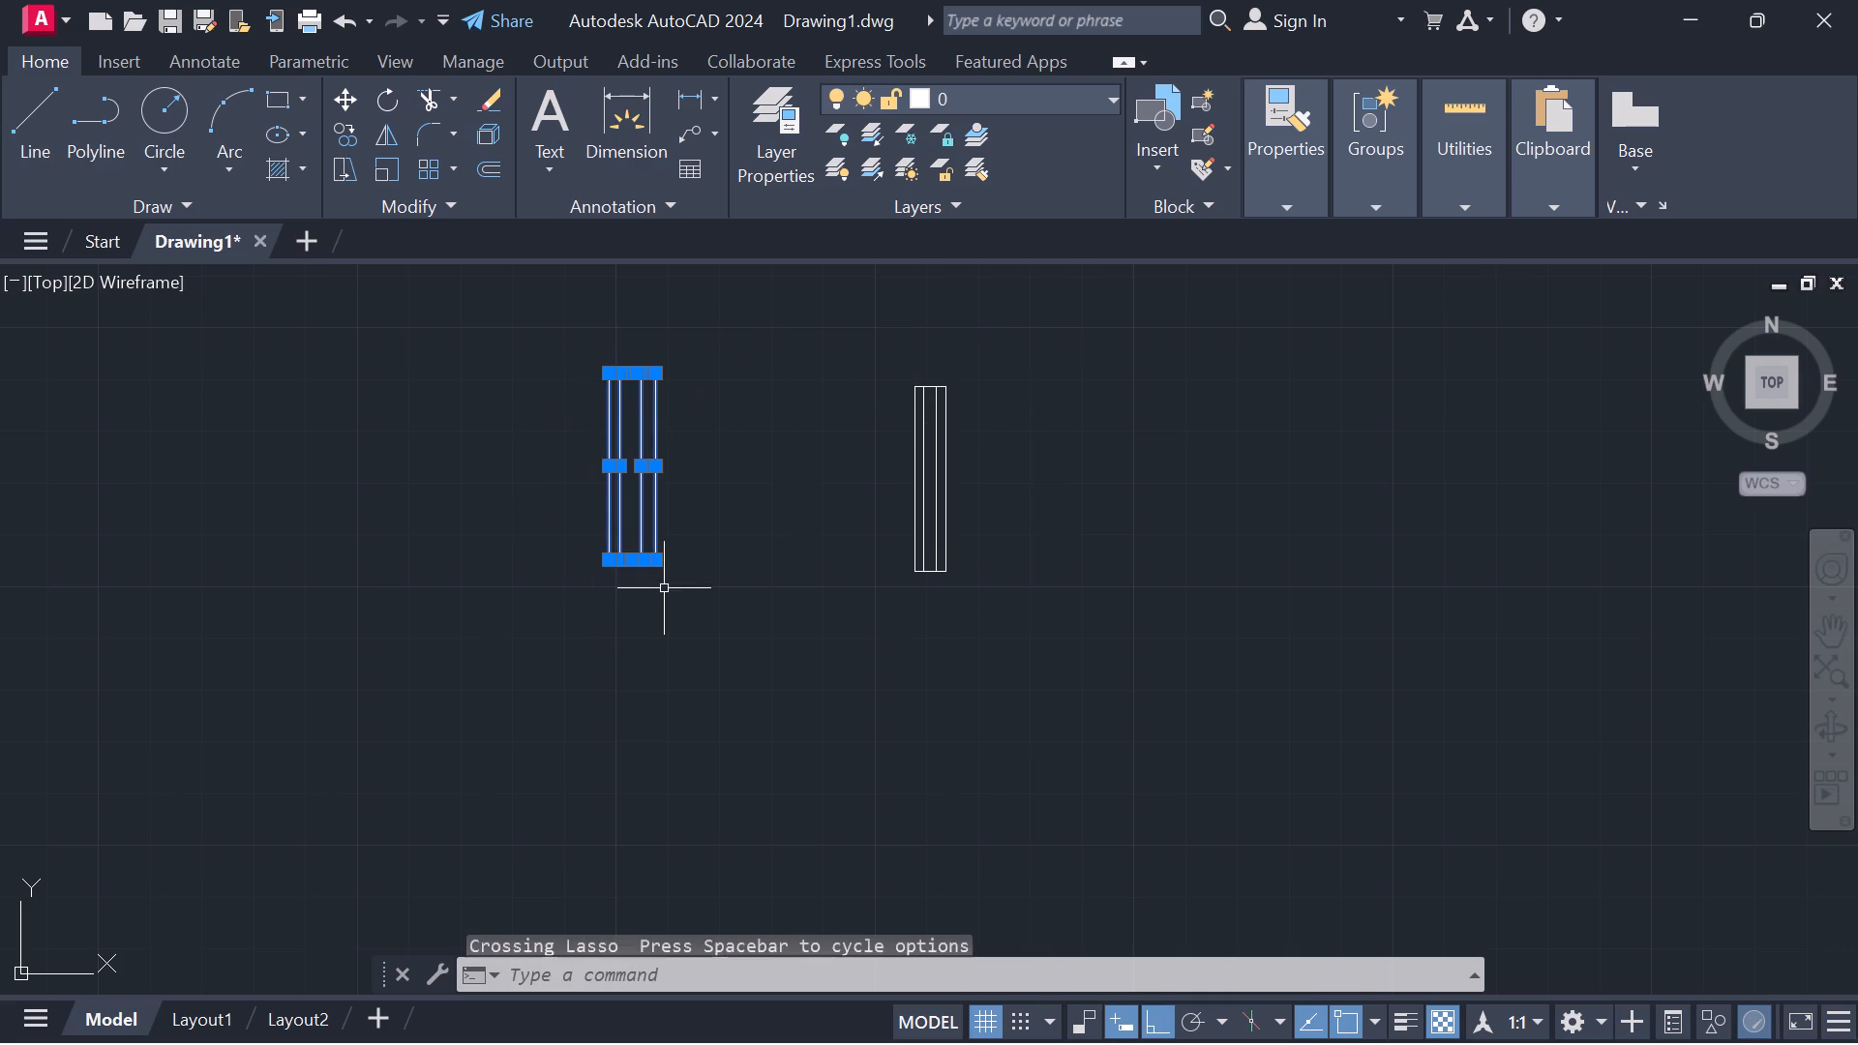
pyautogui.click(349, 128)
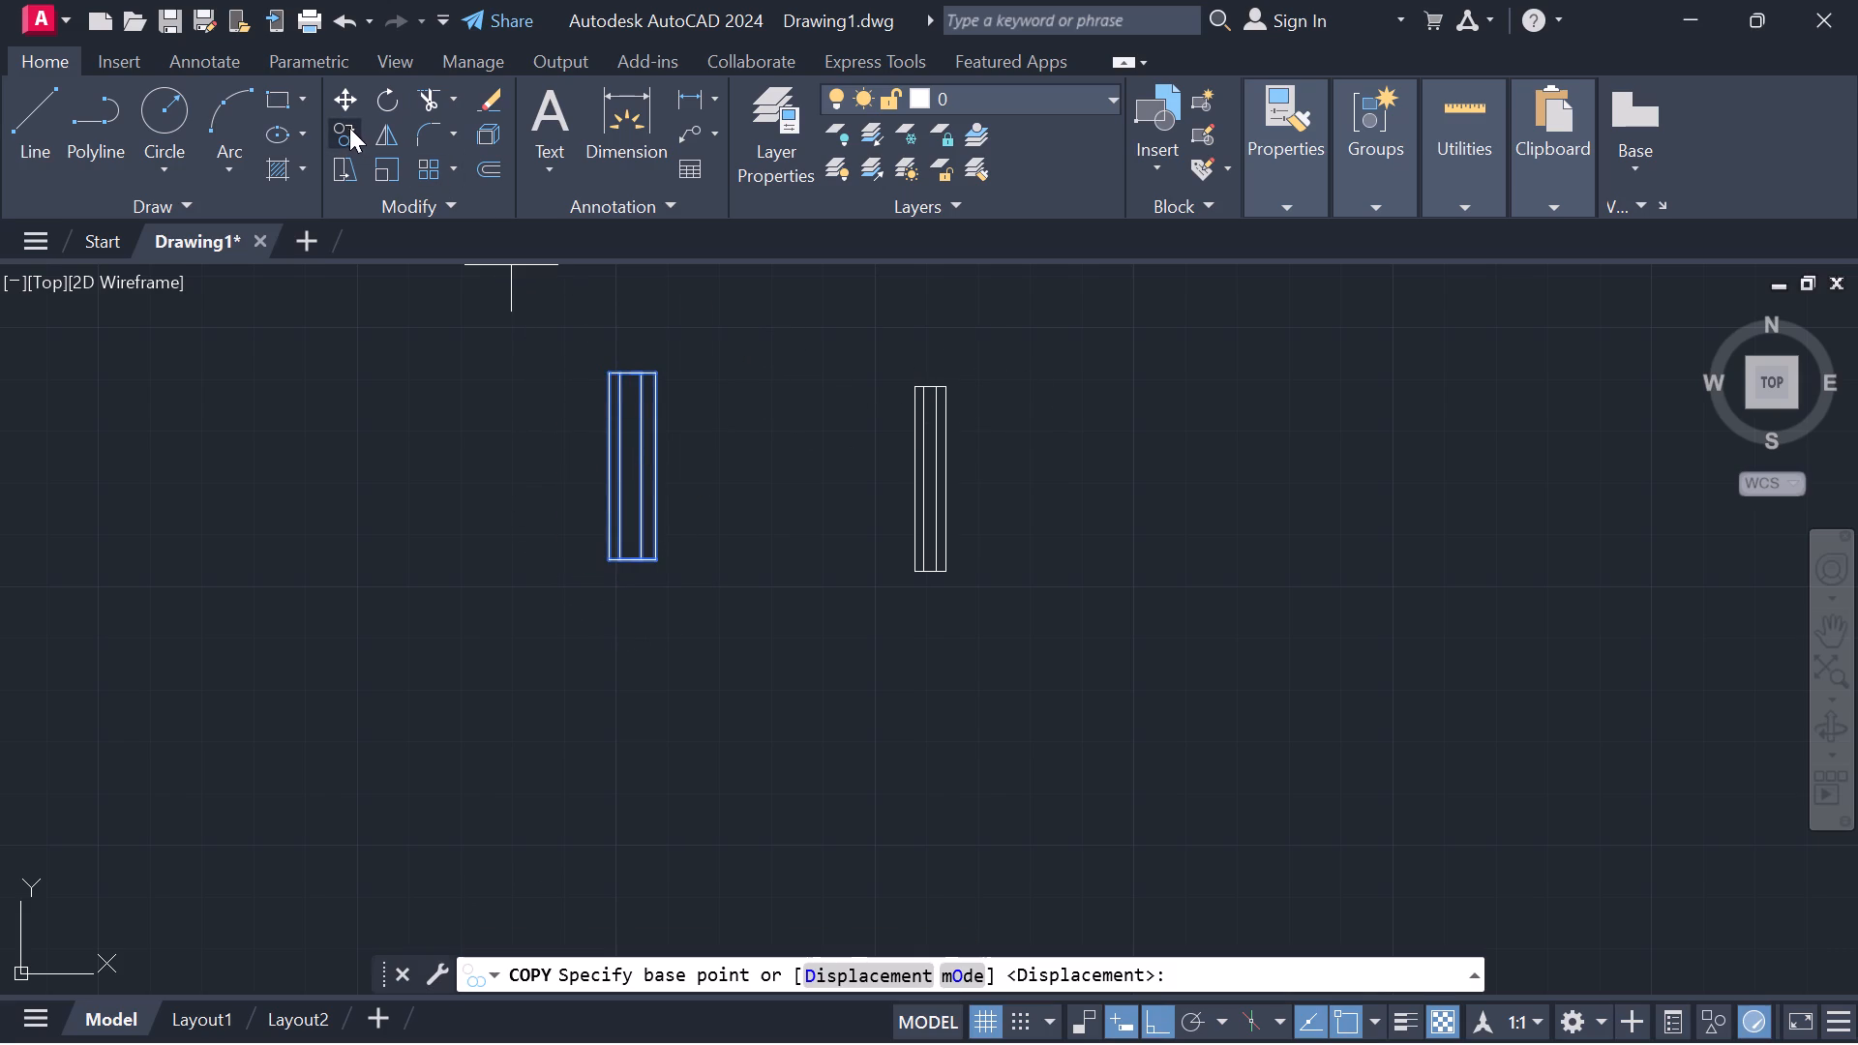
pyautogui.click(606, 568)
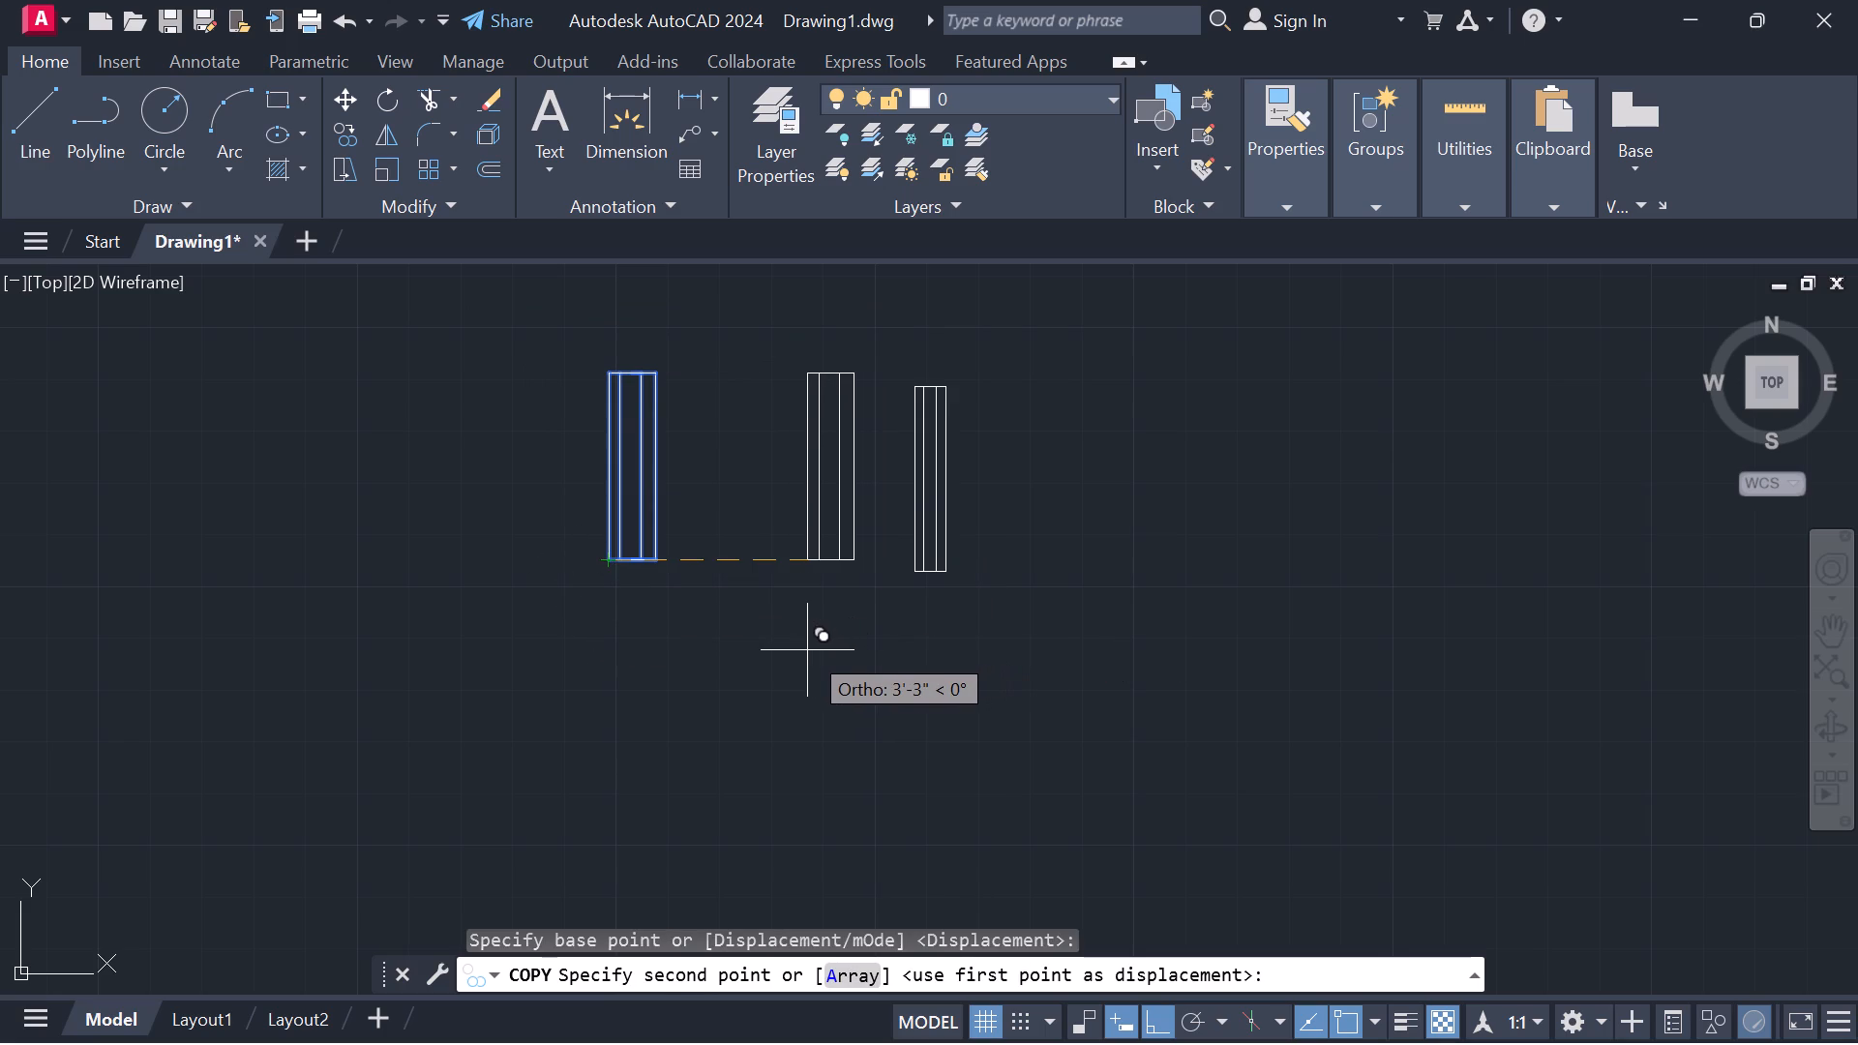
pyautogui.scroll(-3, 1071, 710)
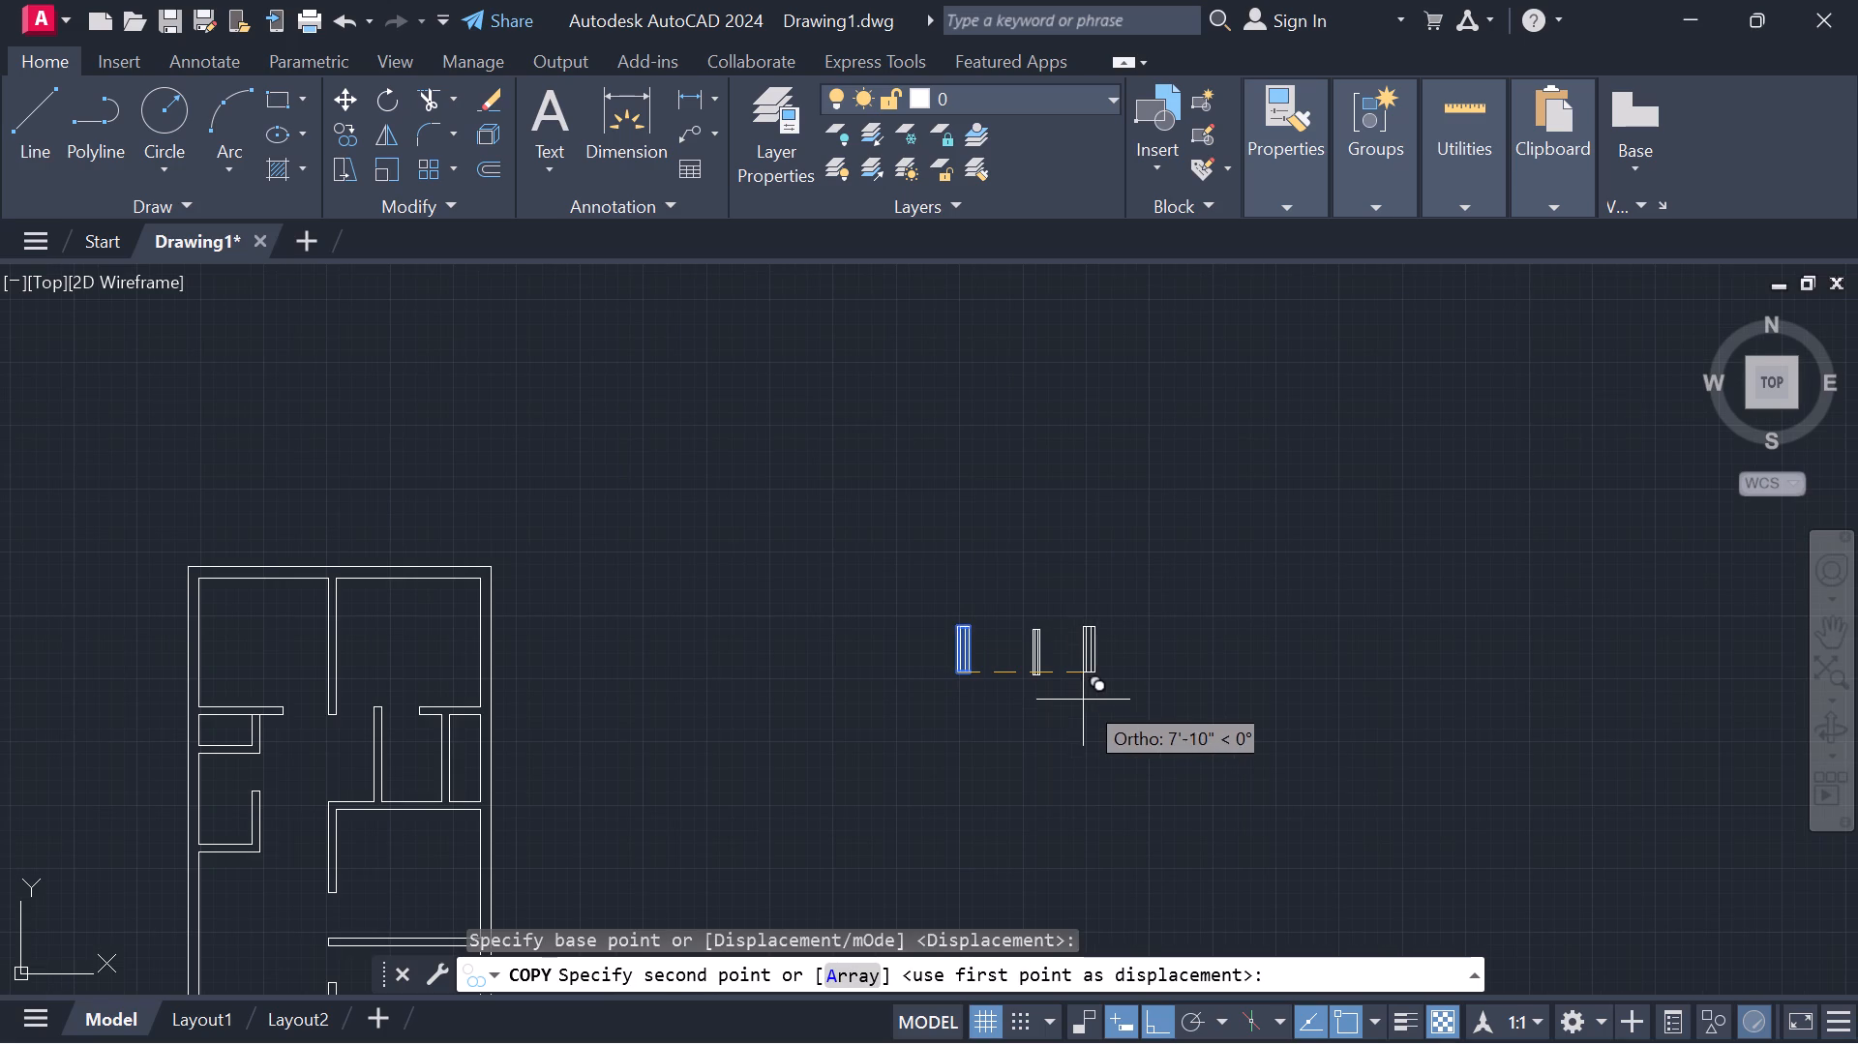
pyautogui.click(1106, 693)
pyautogui.click(1215, 691)
pyautogui.click(1296, 691)
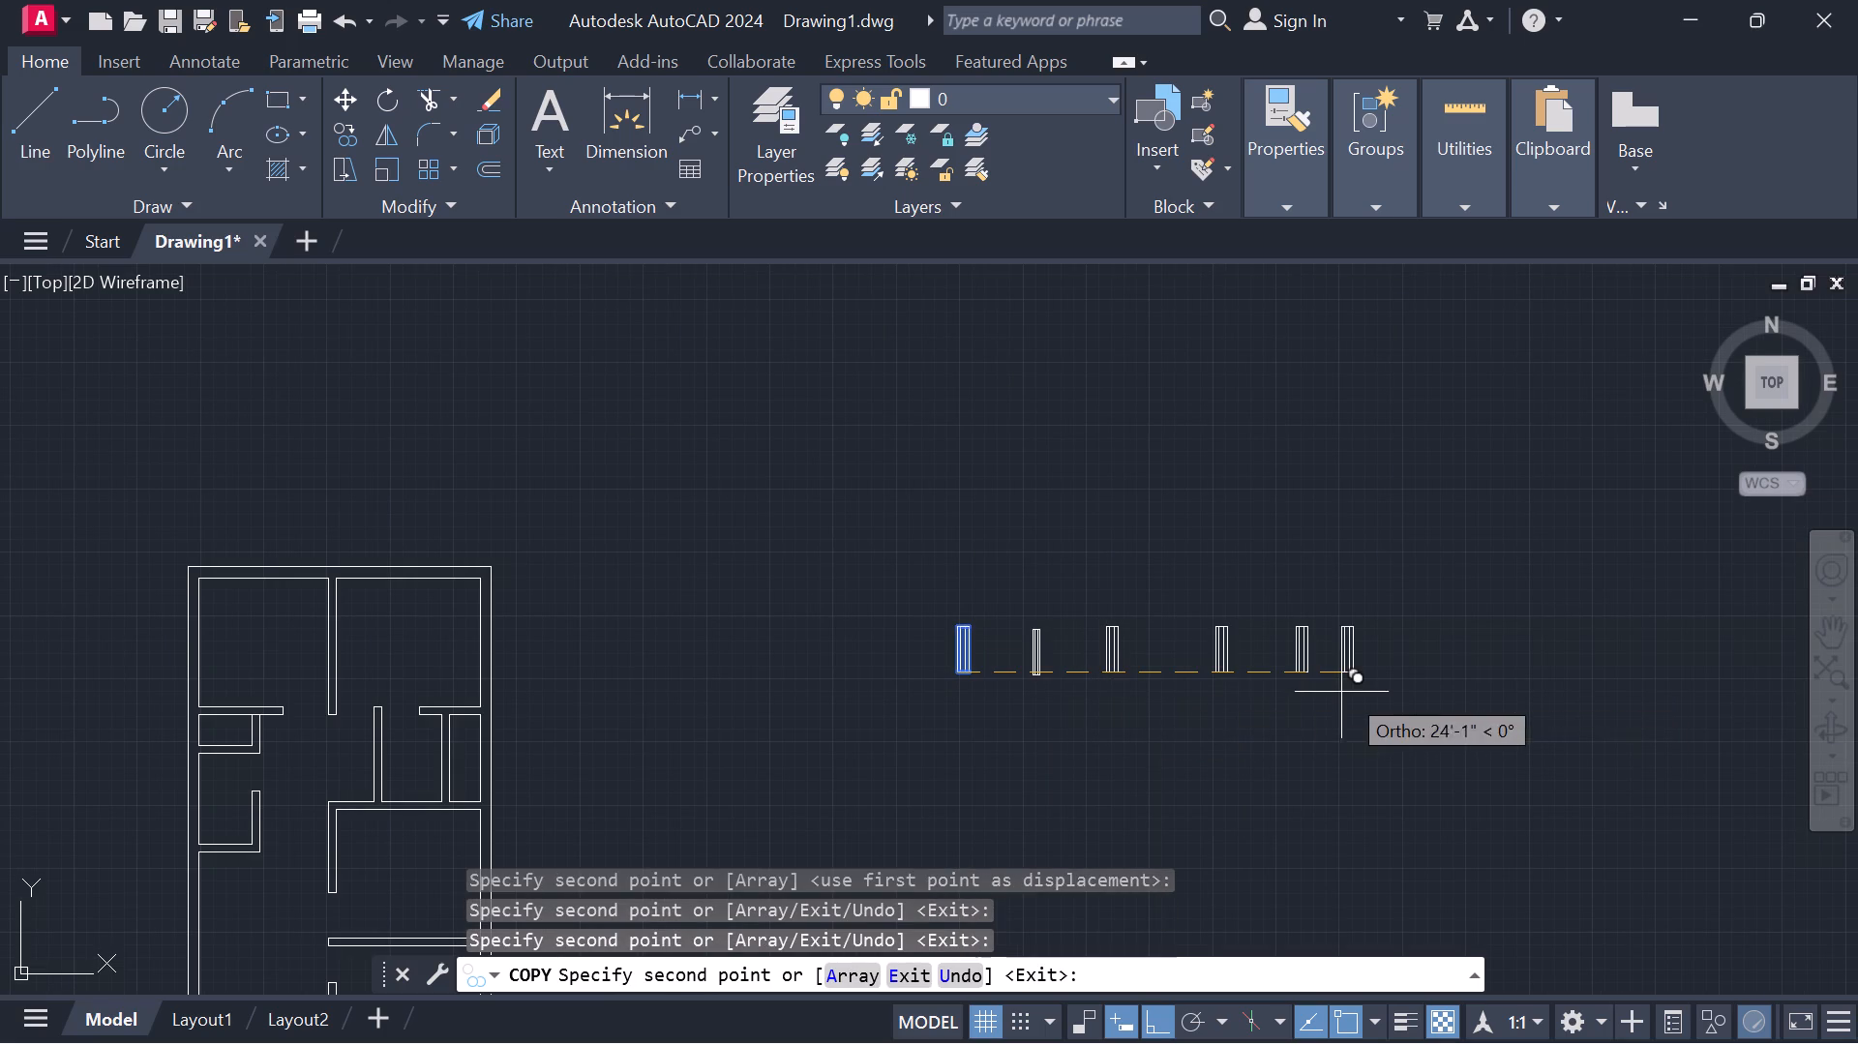
pyautogui.click(1356, 695)
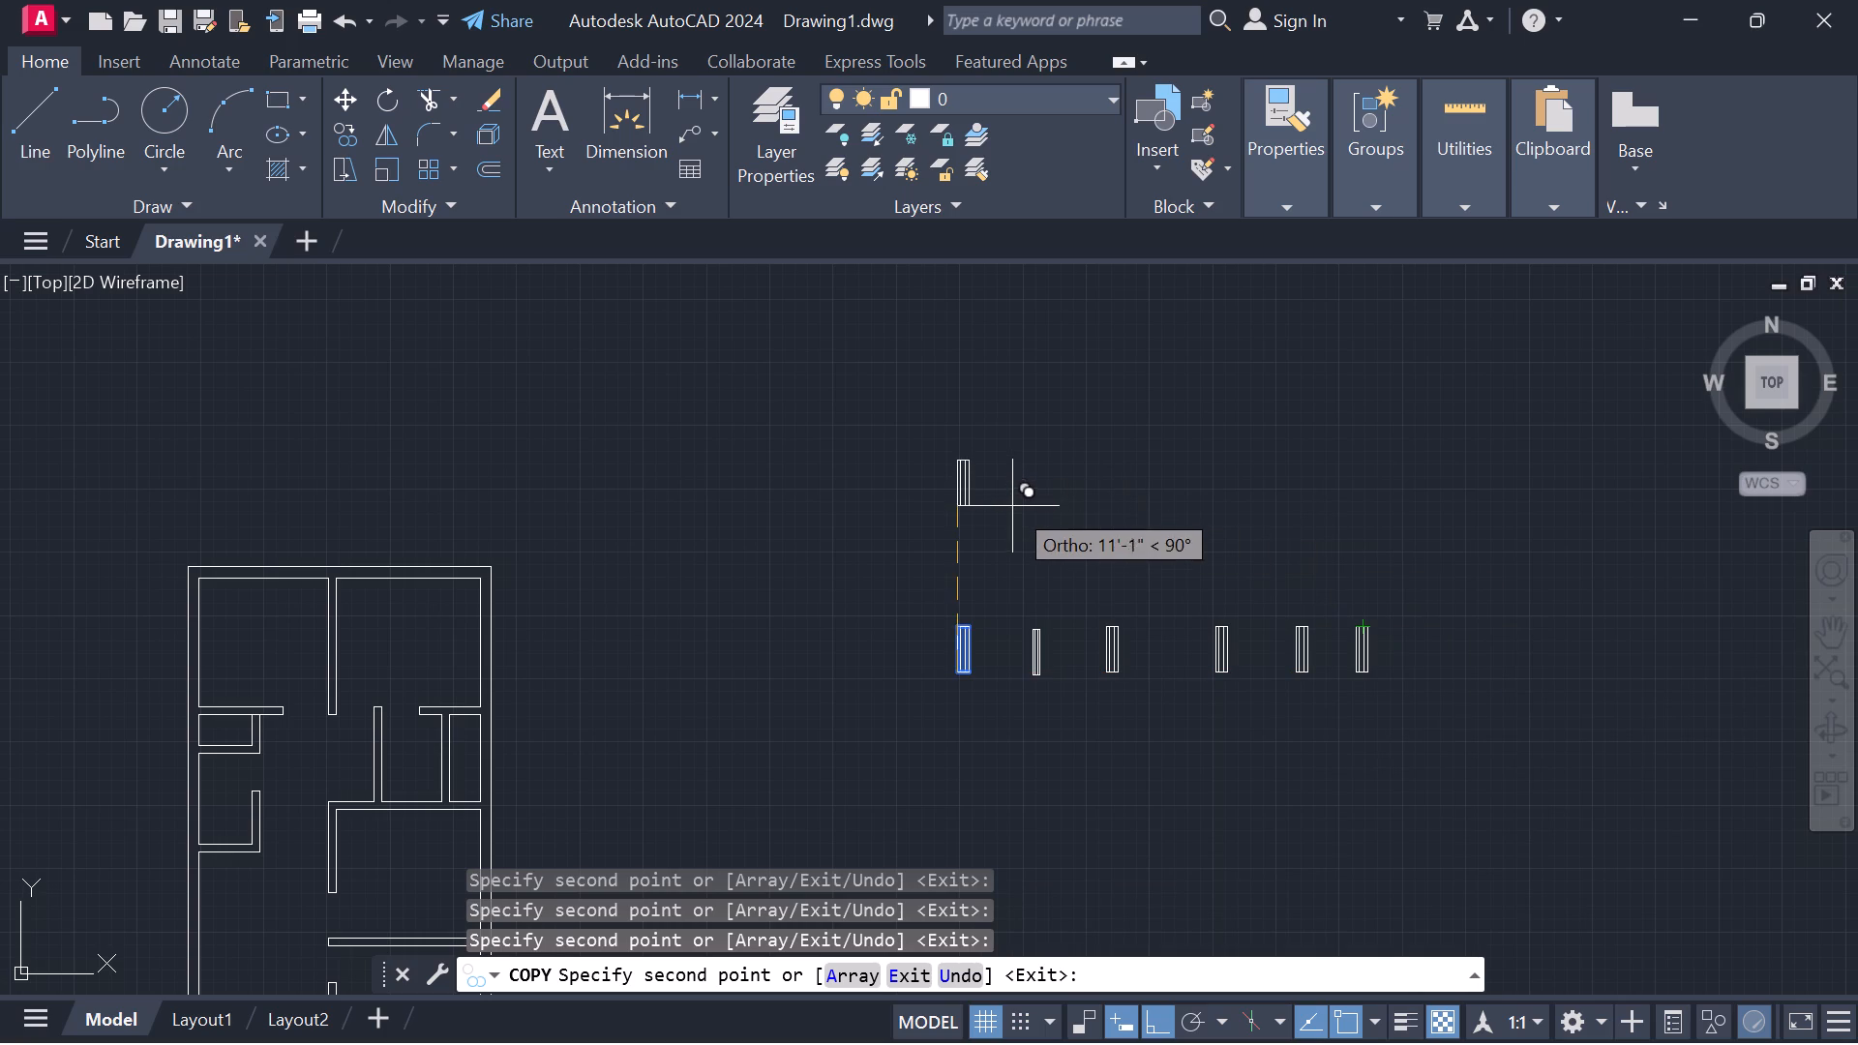
# Place five more wide window copies: one about 10'-5" above the original, three to its left and one about 37' to its right.
pyautogui.click(958, 514)
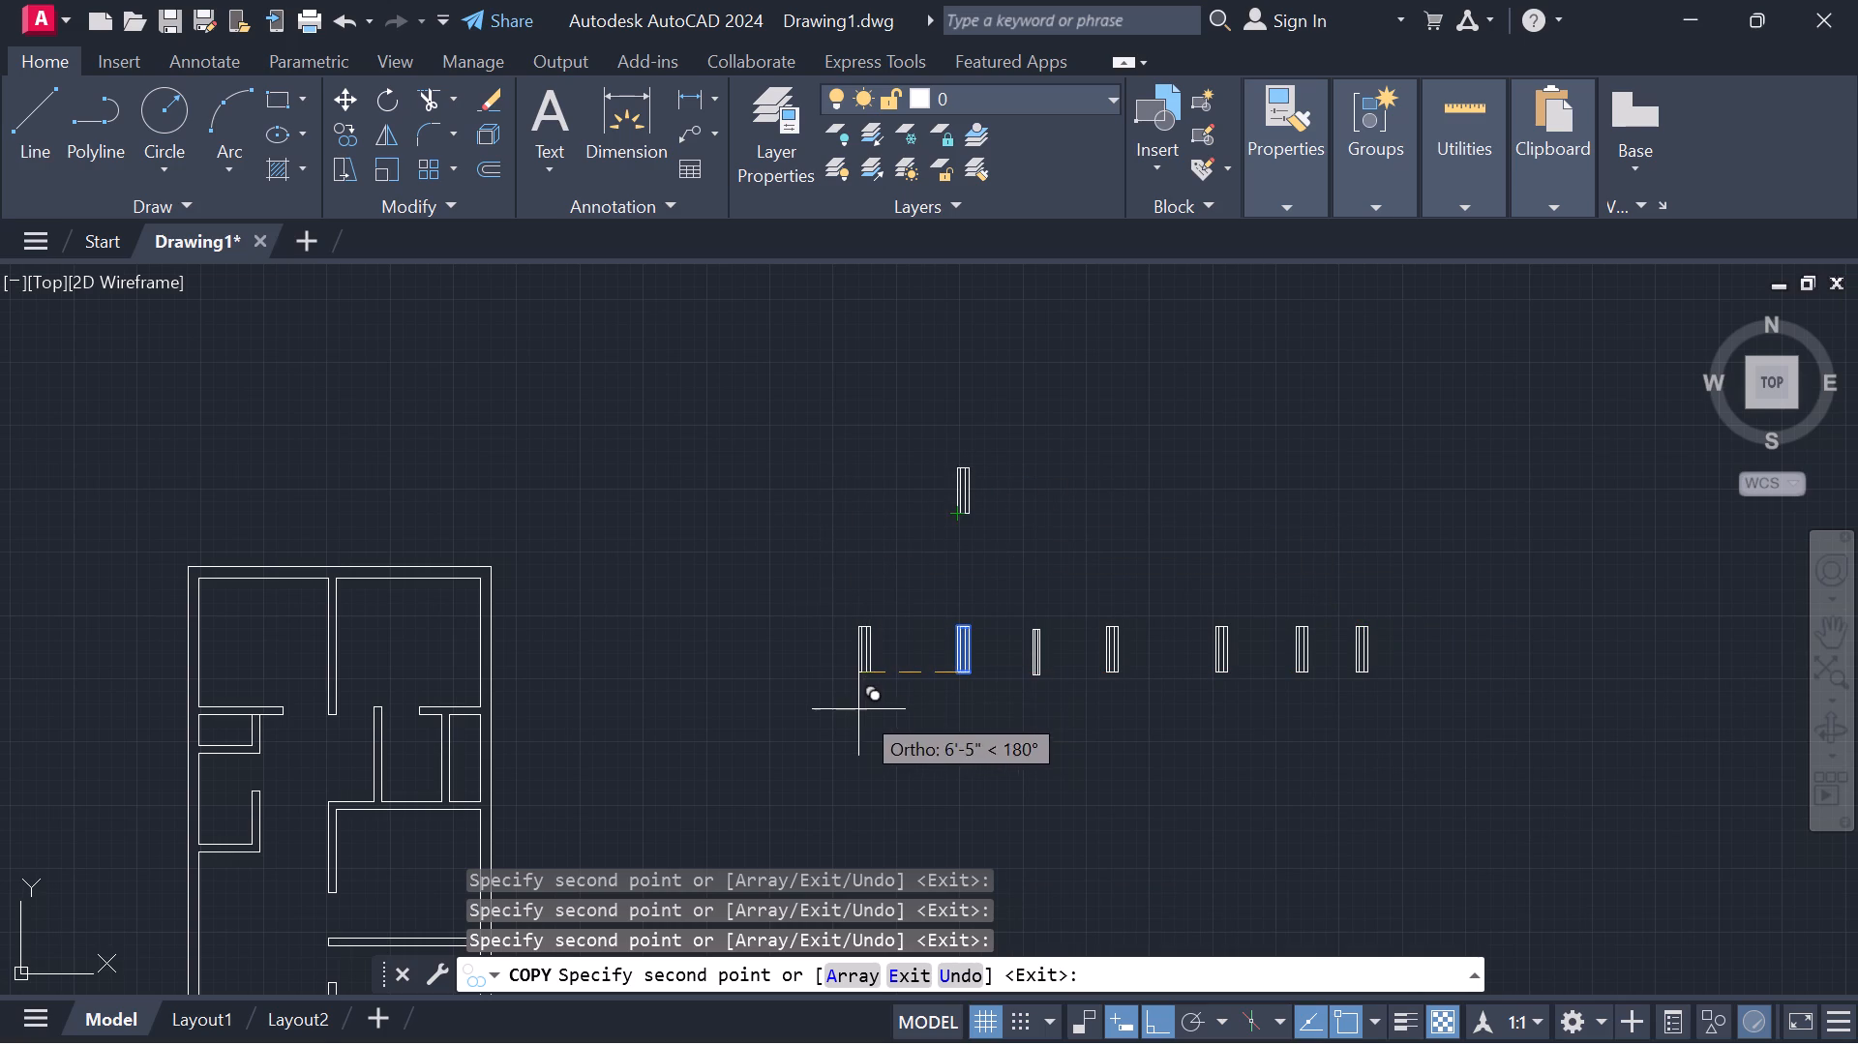
pyautogui.click(858, 709)
pyautogui.click(764, 703)
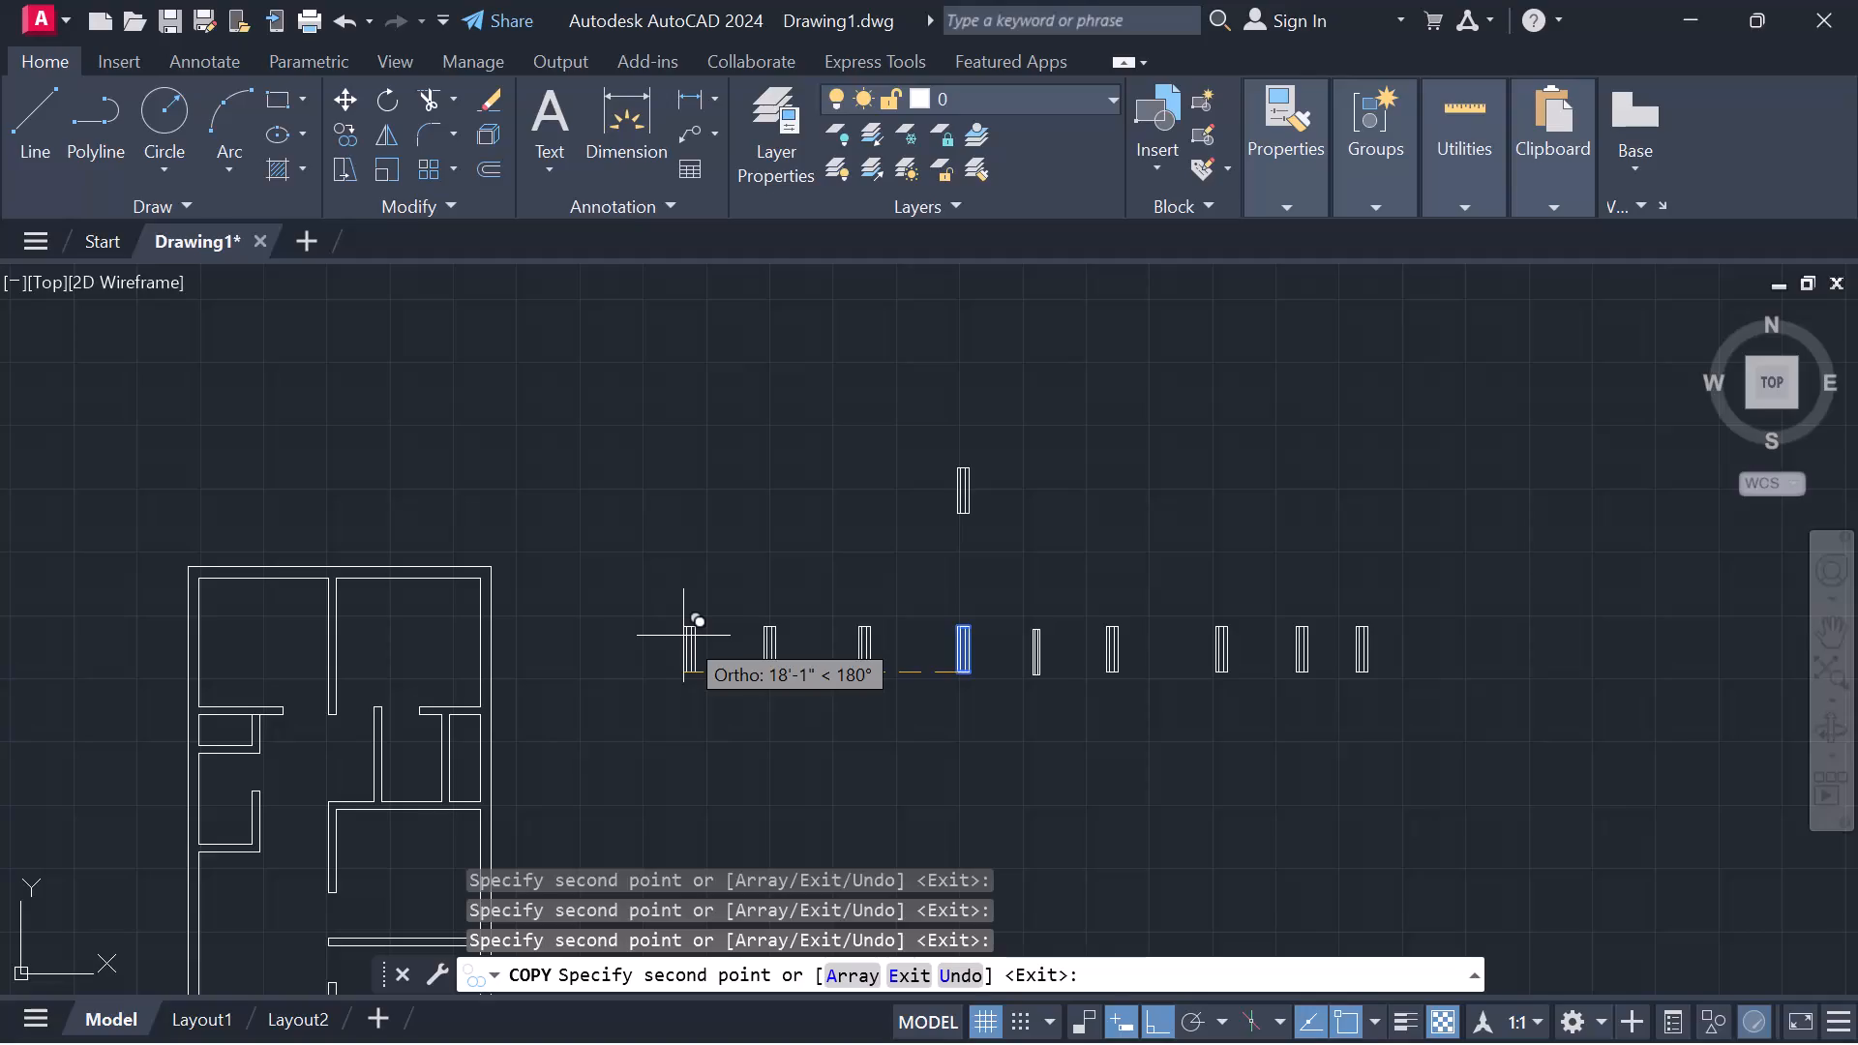
pyautogui.click(683, 636)
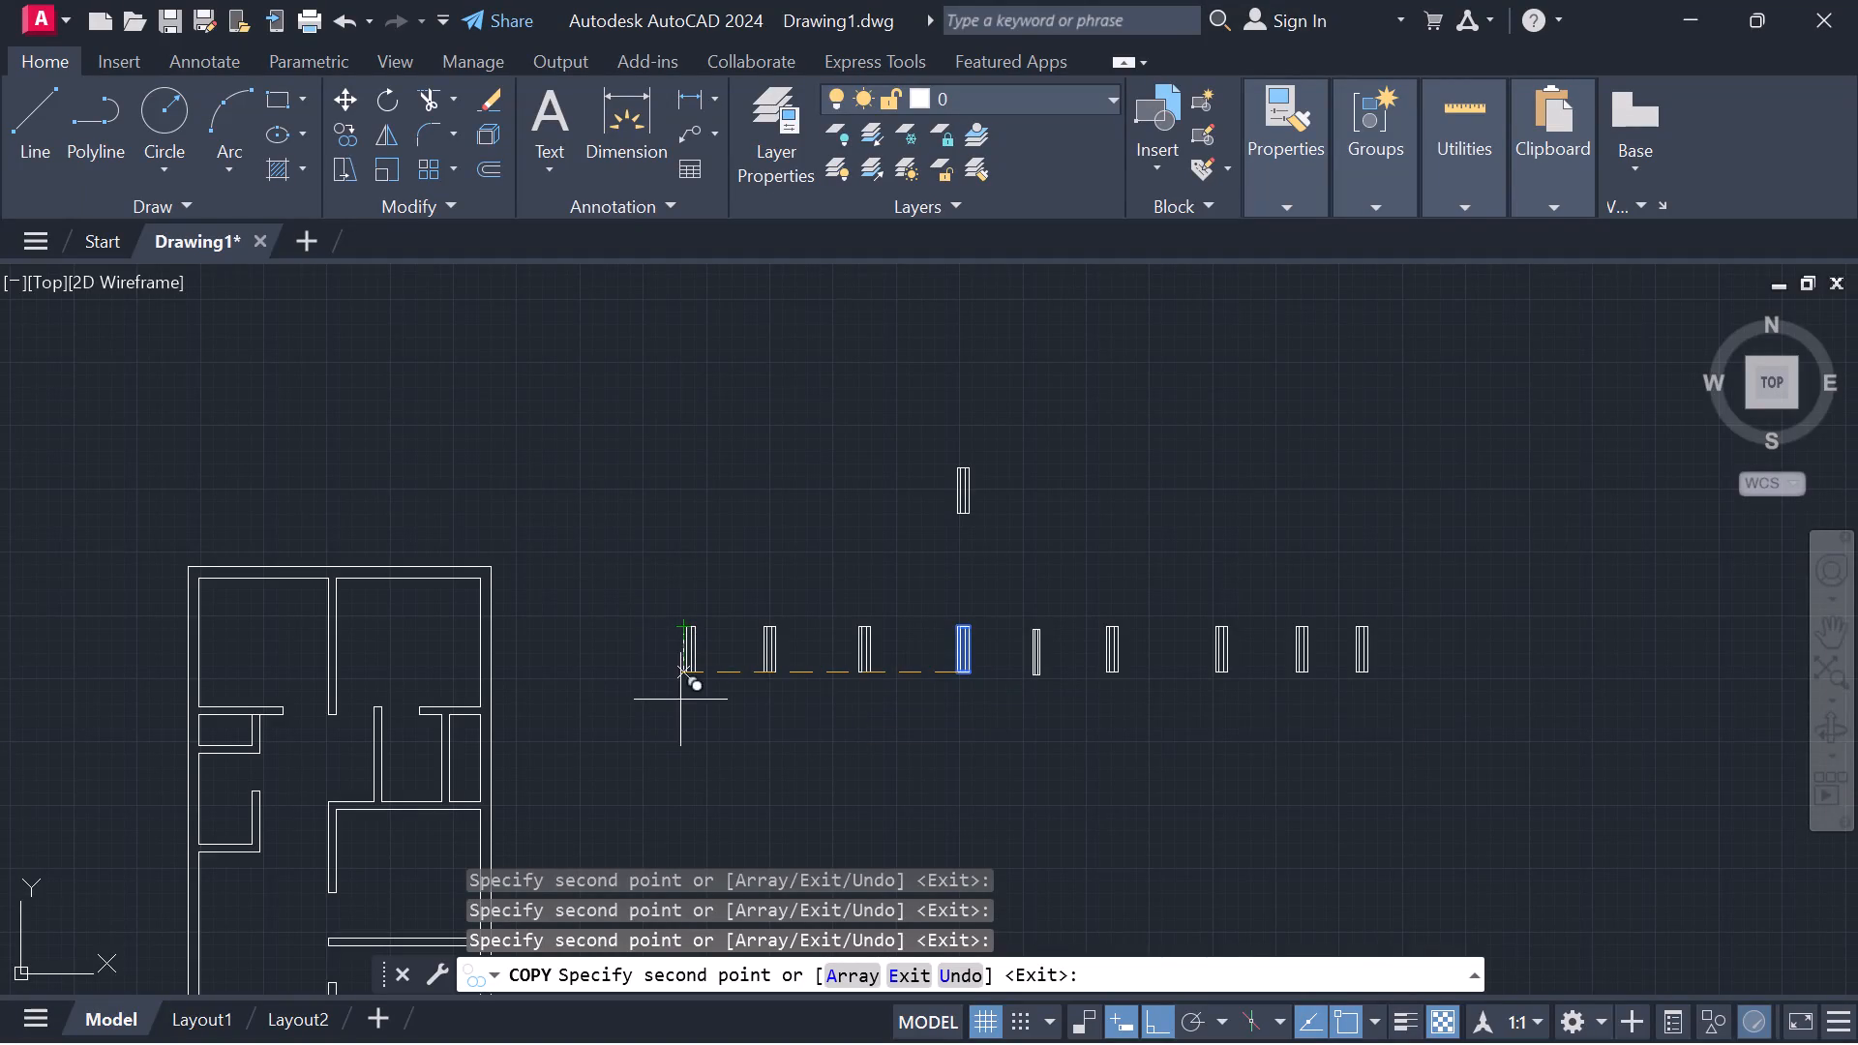
pyautogui.click(1520, 704)
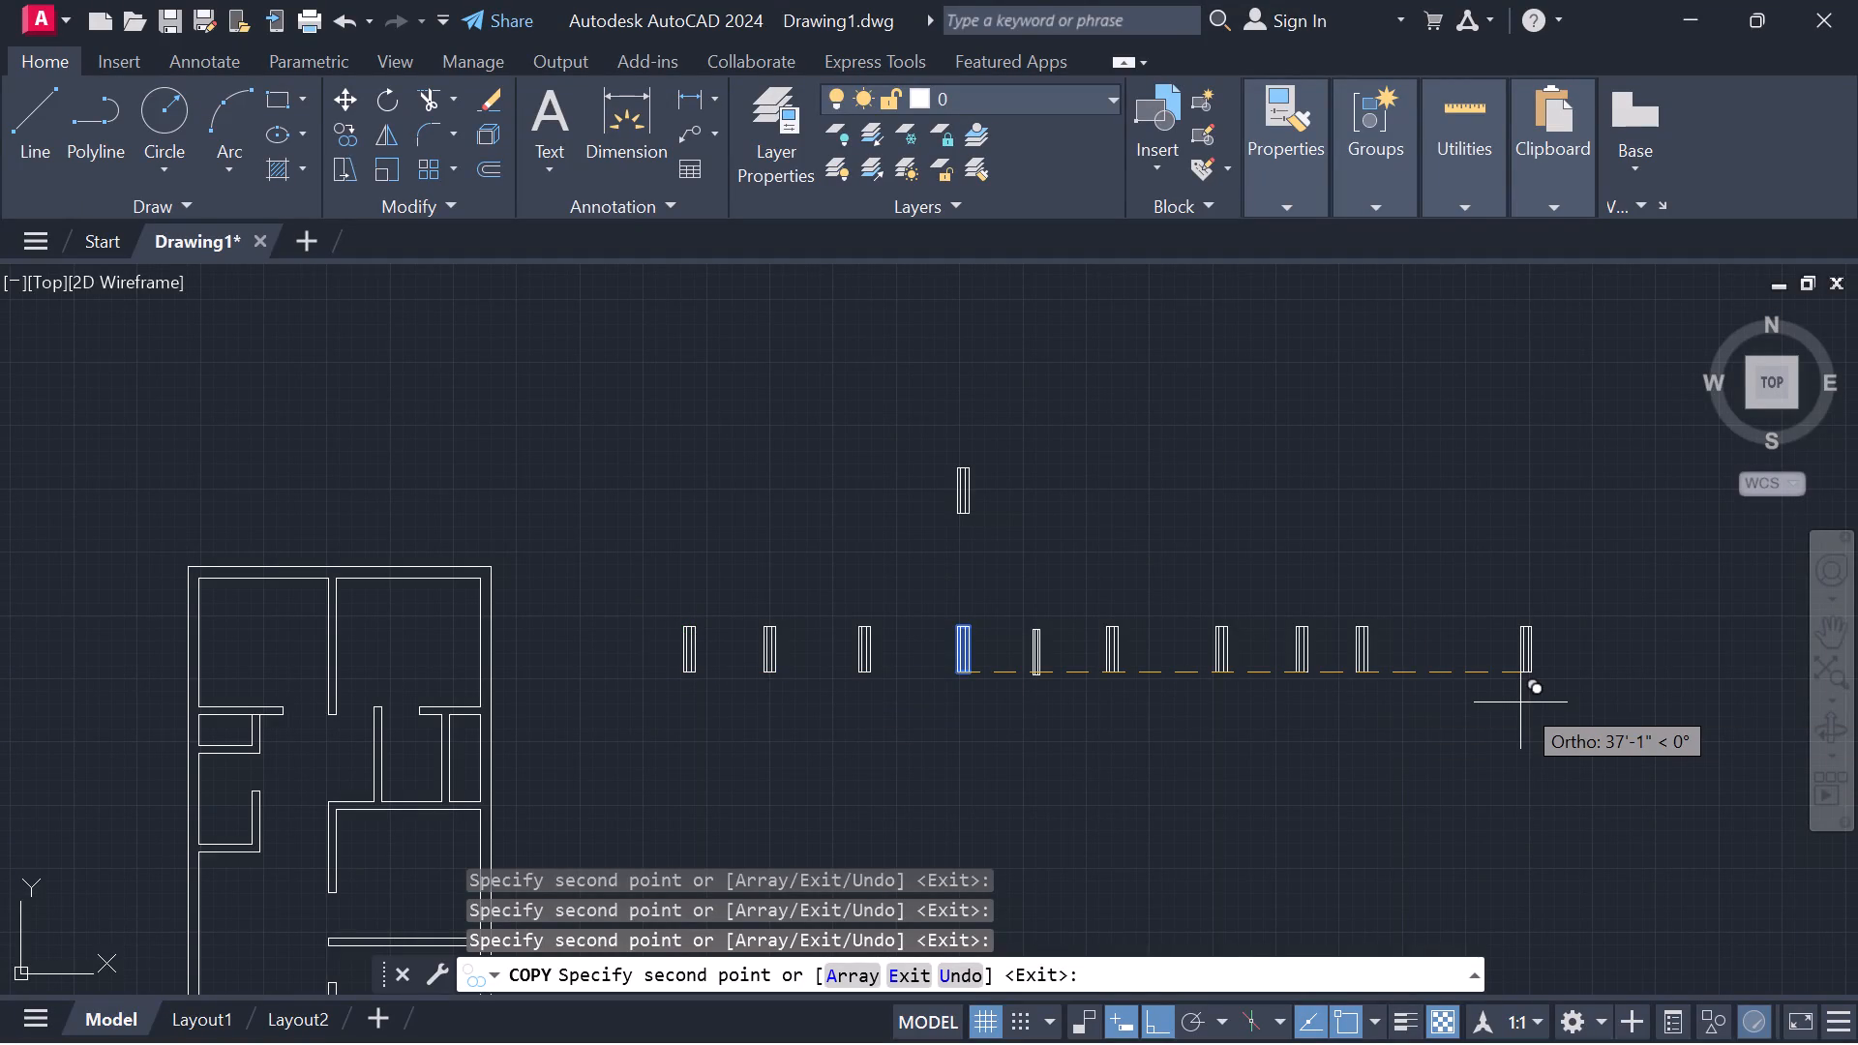
pyautogui.press('Escape')
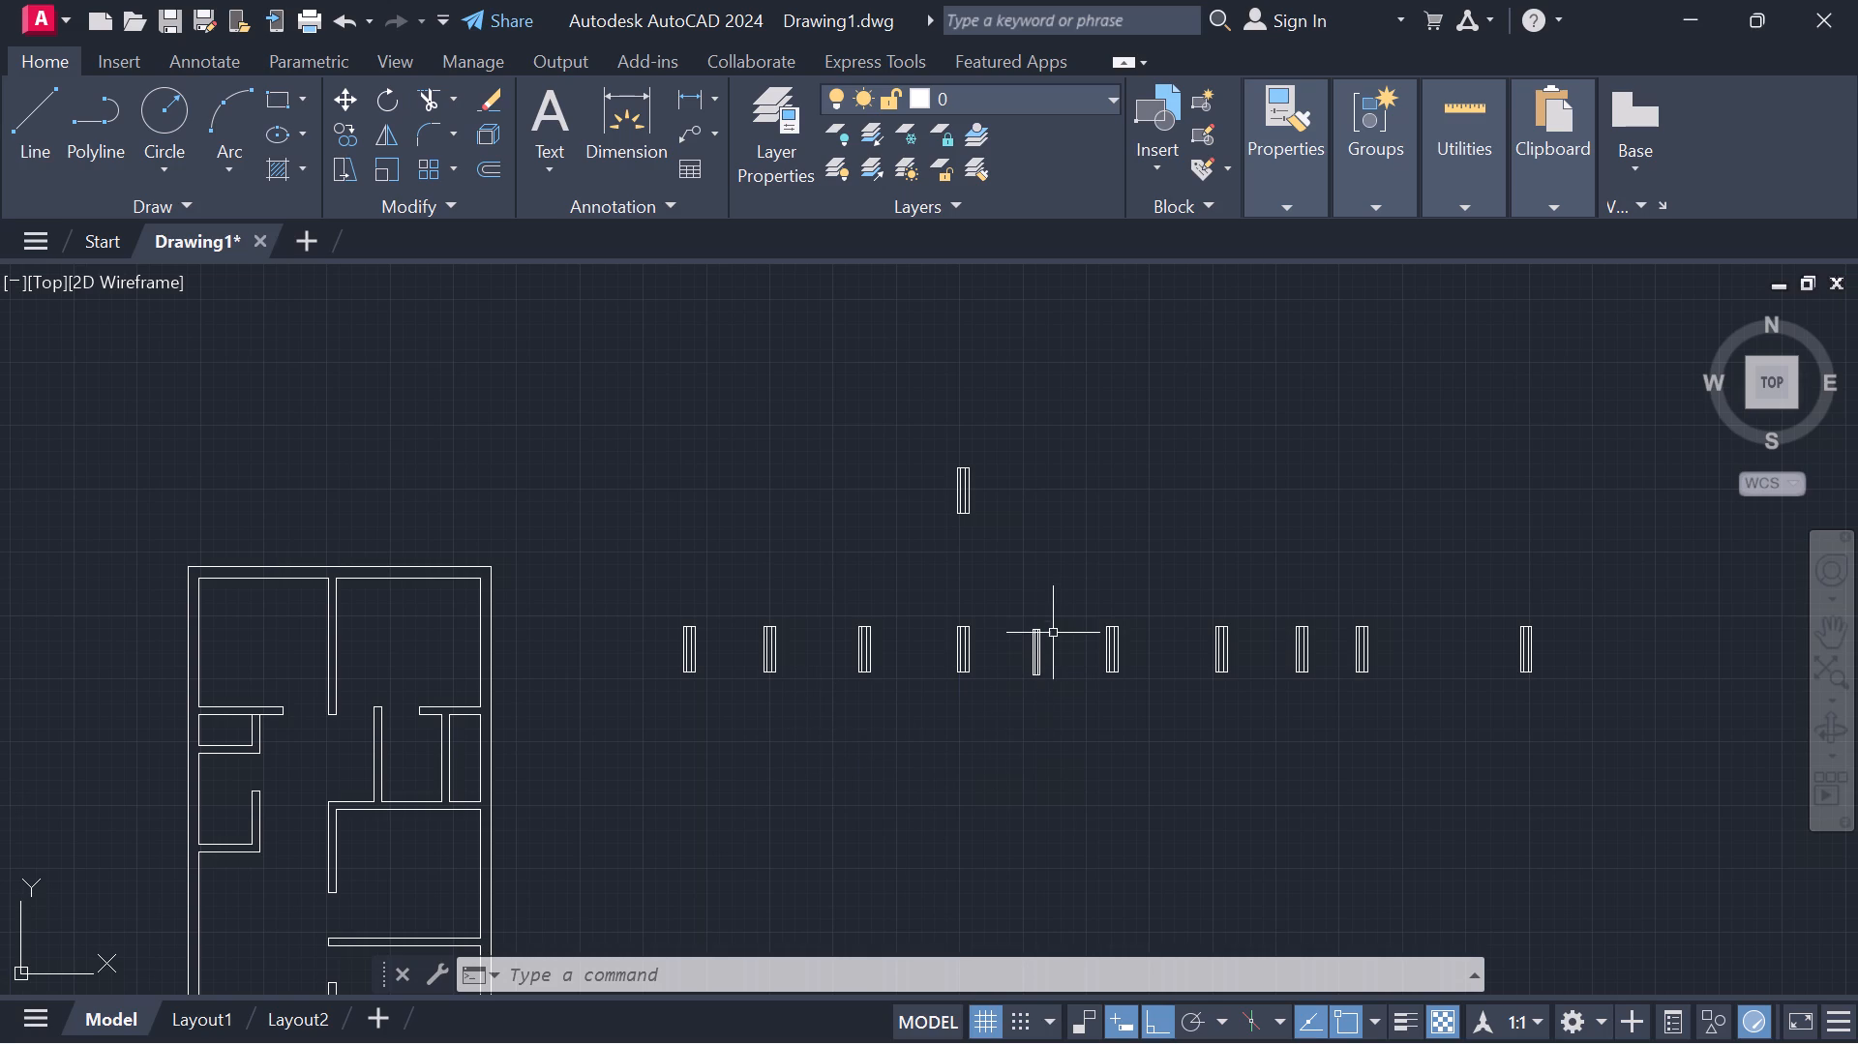
# Copy the narrower window symbol twice, about 7' directly below and about 7' directly above the original.
pyautogui.moveTo(1054, 617); pyautogui.dragTo(1011, 663)
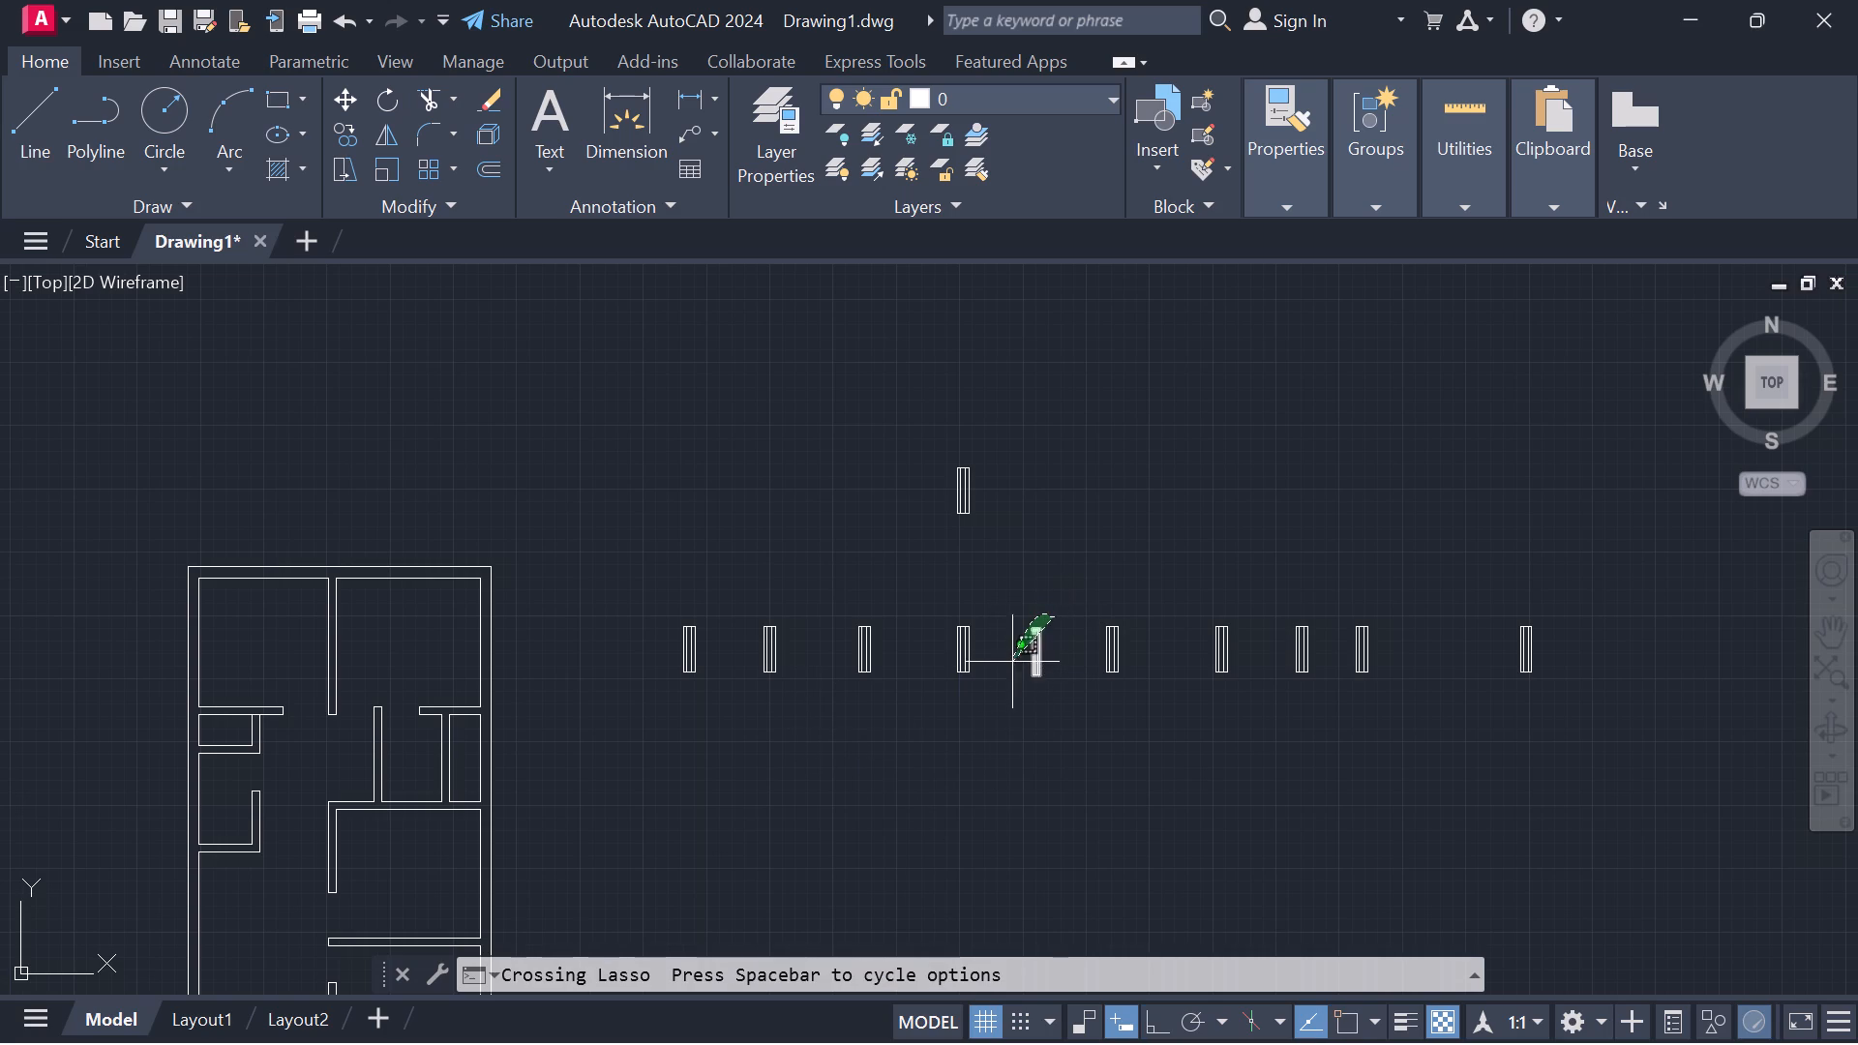
pyautogui.moveTo(1011, 663); pyautogui.dragTo(1055, 735)
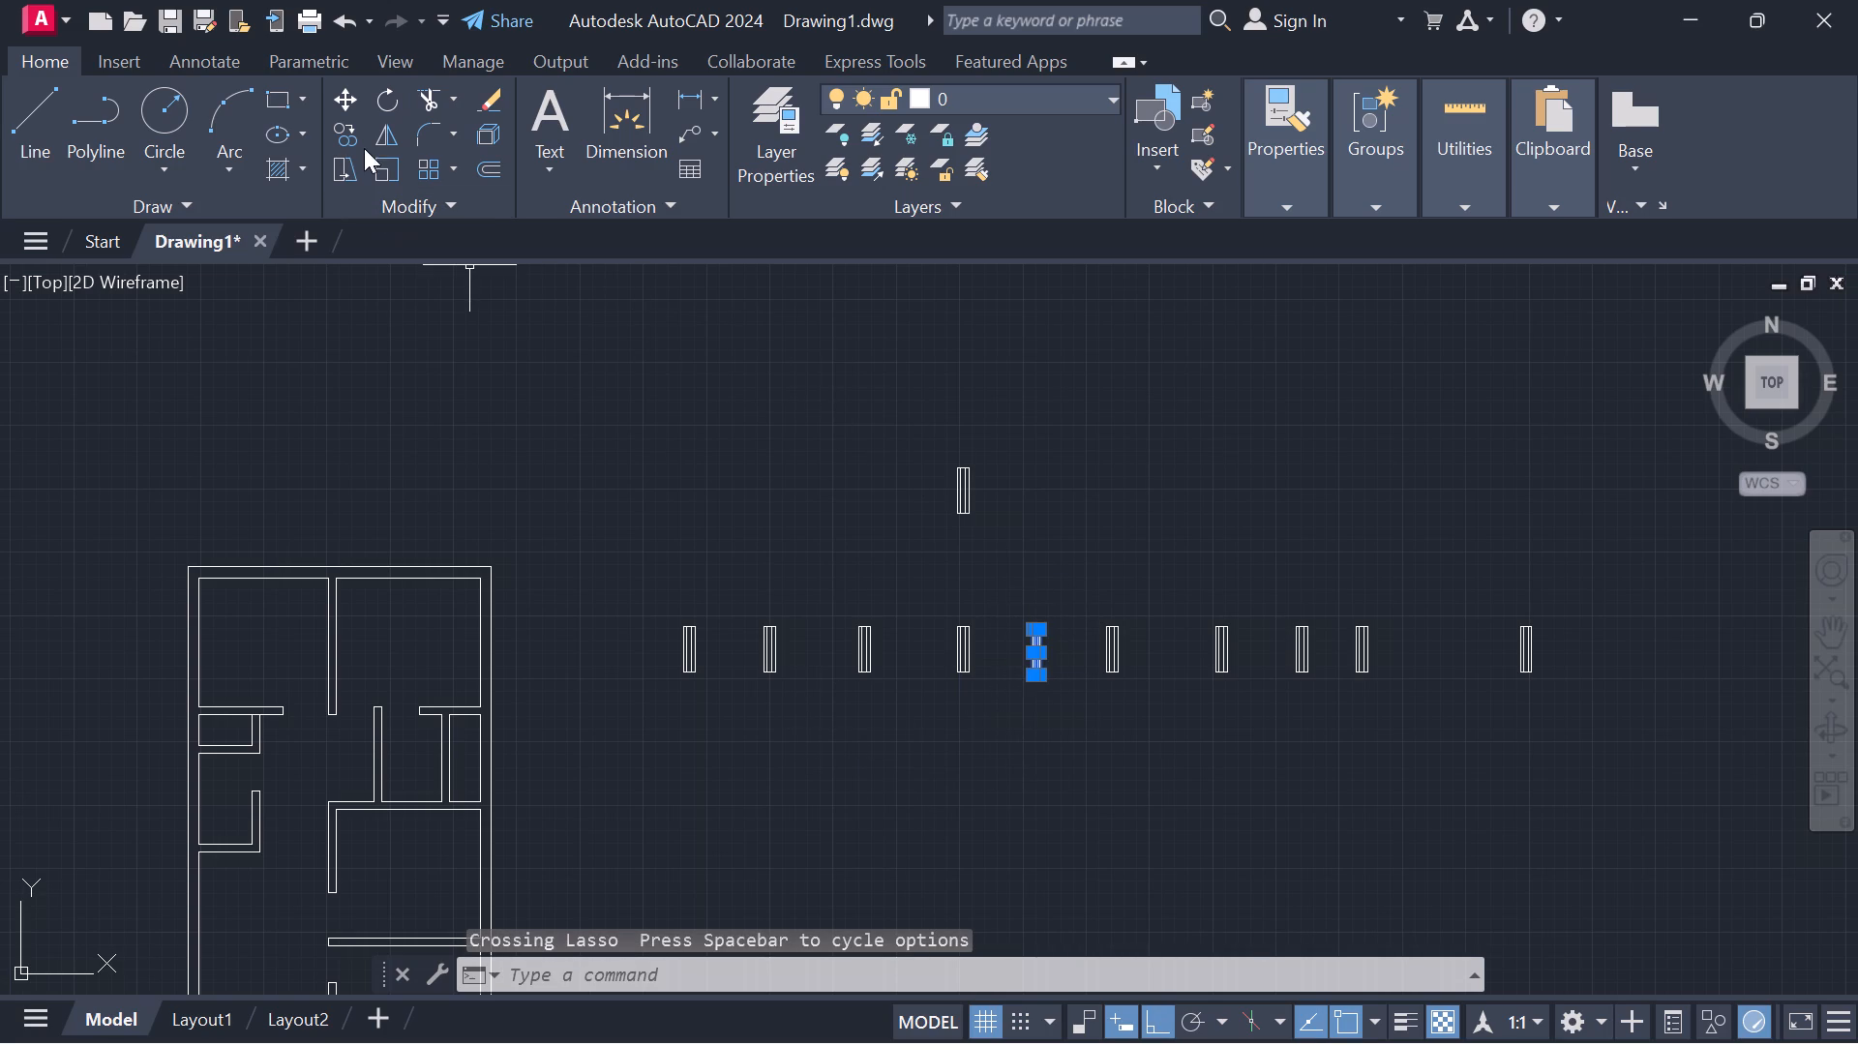
pyautogui.click(354, 120)
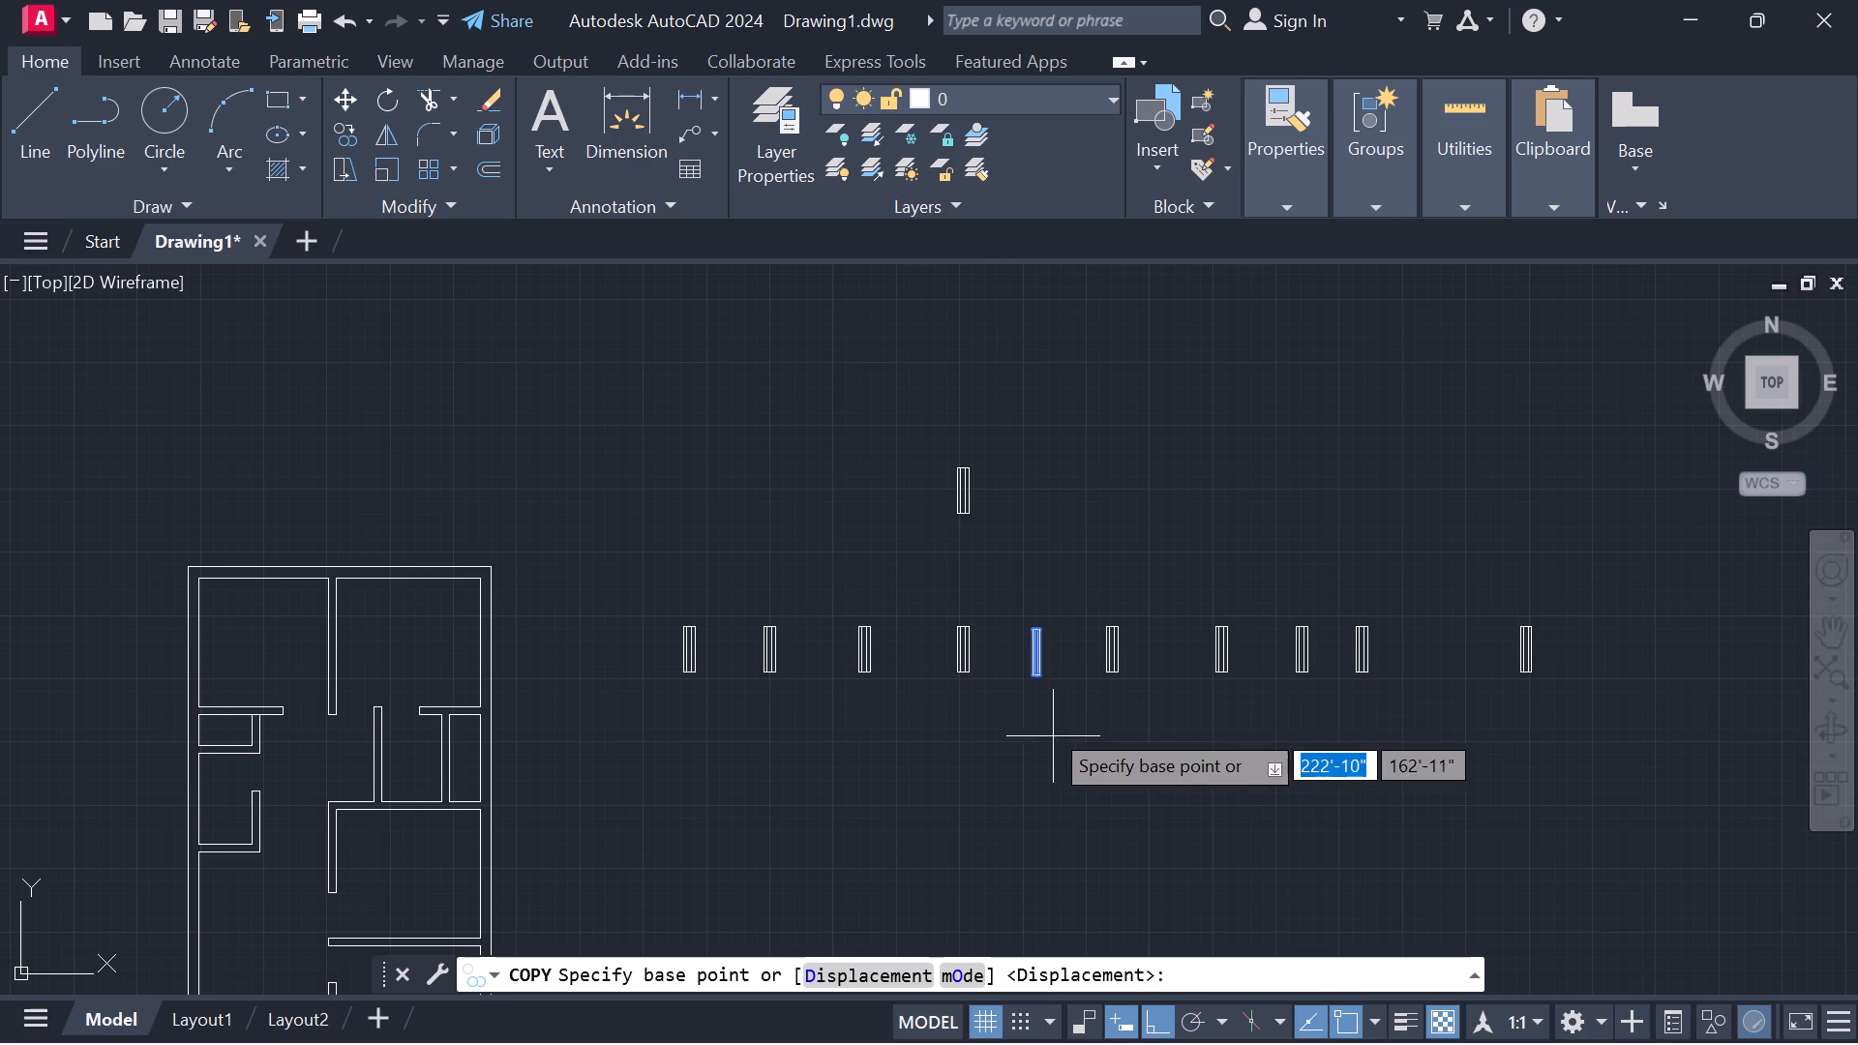
pyautogui.scroll(2, 1041, 702)
pyautogui.click(1048, 635)
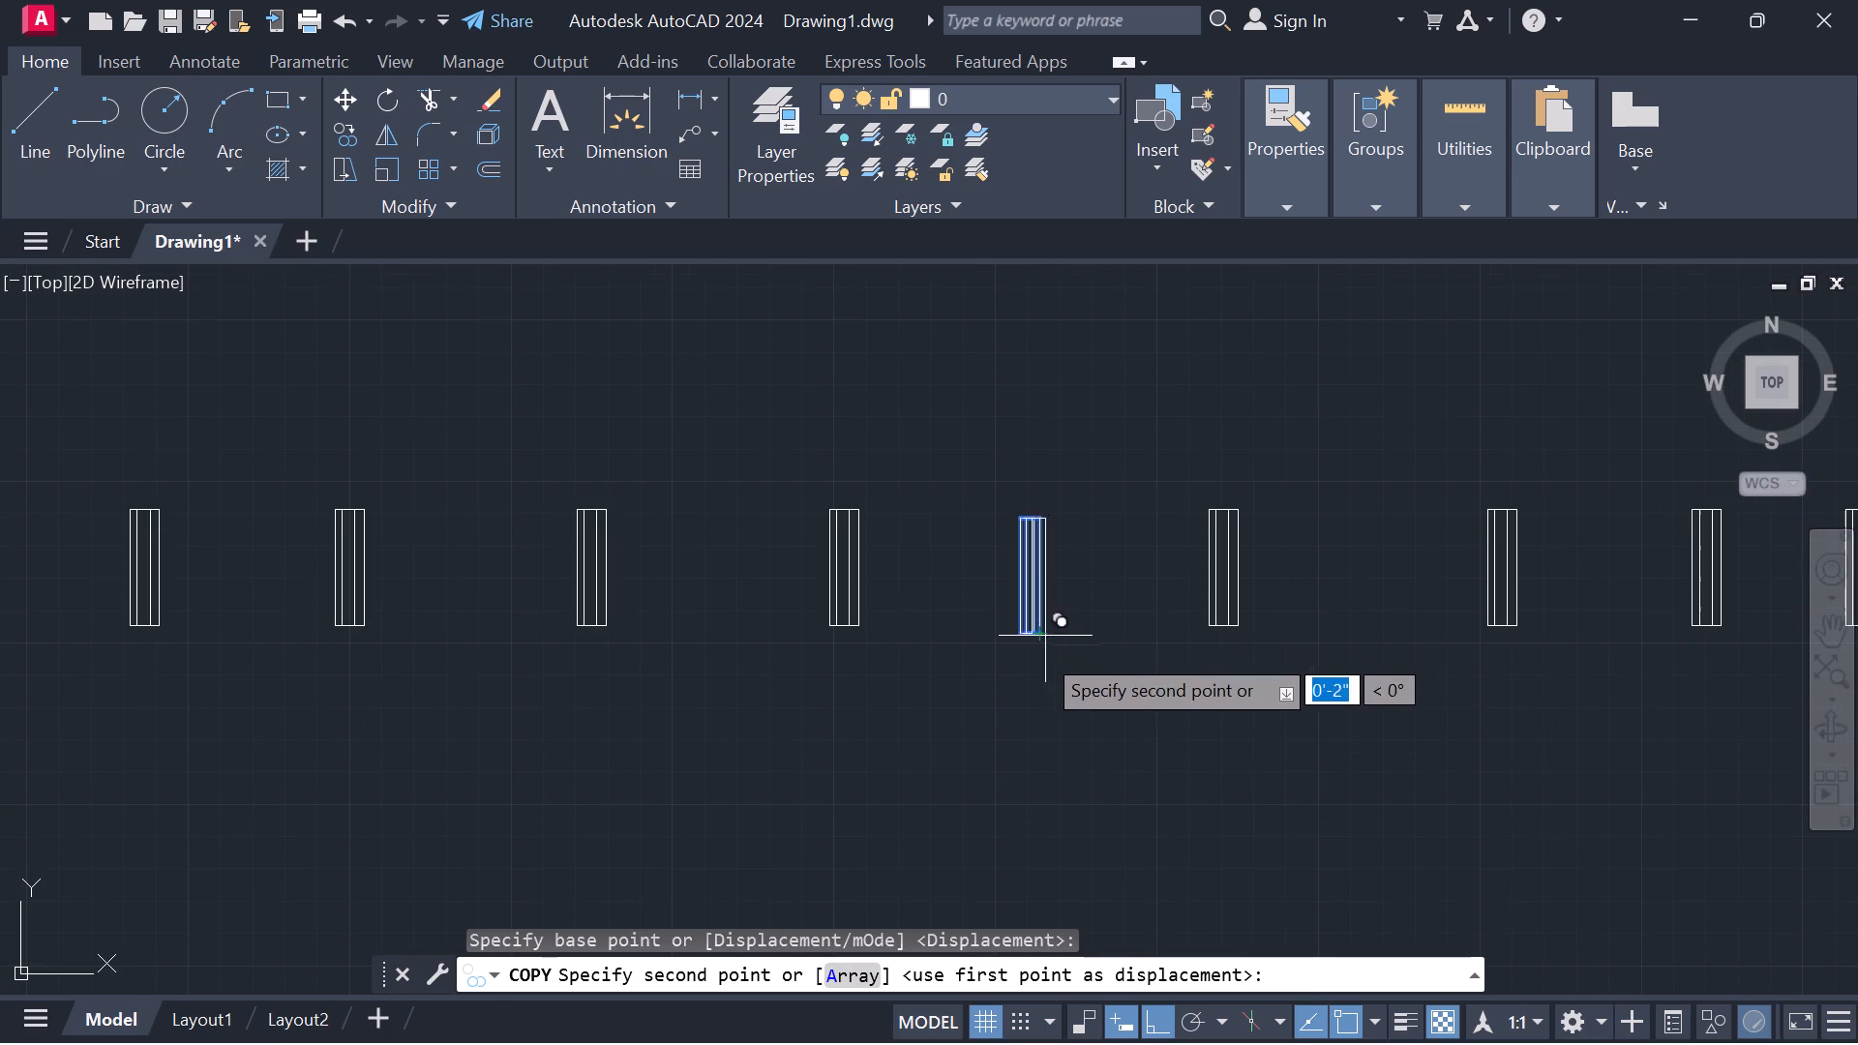
pyautogui.scroll(-2, 1042, 792)
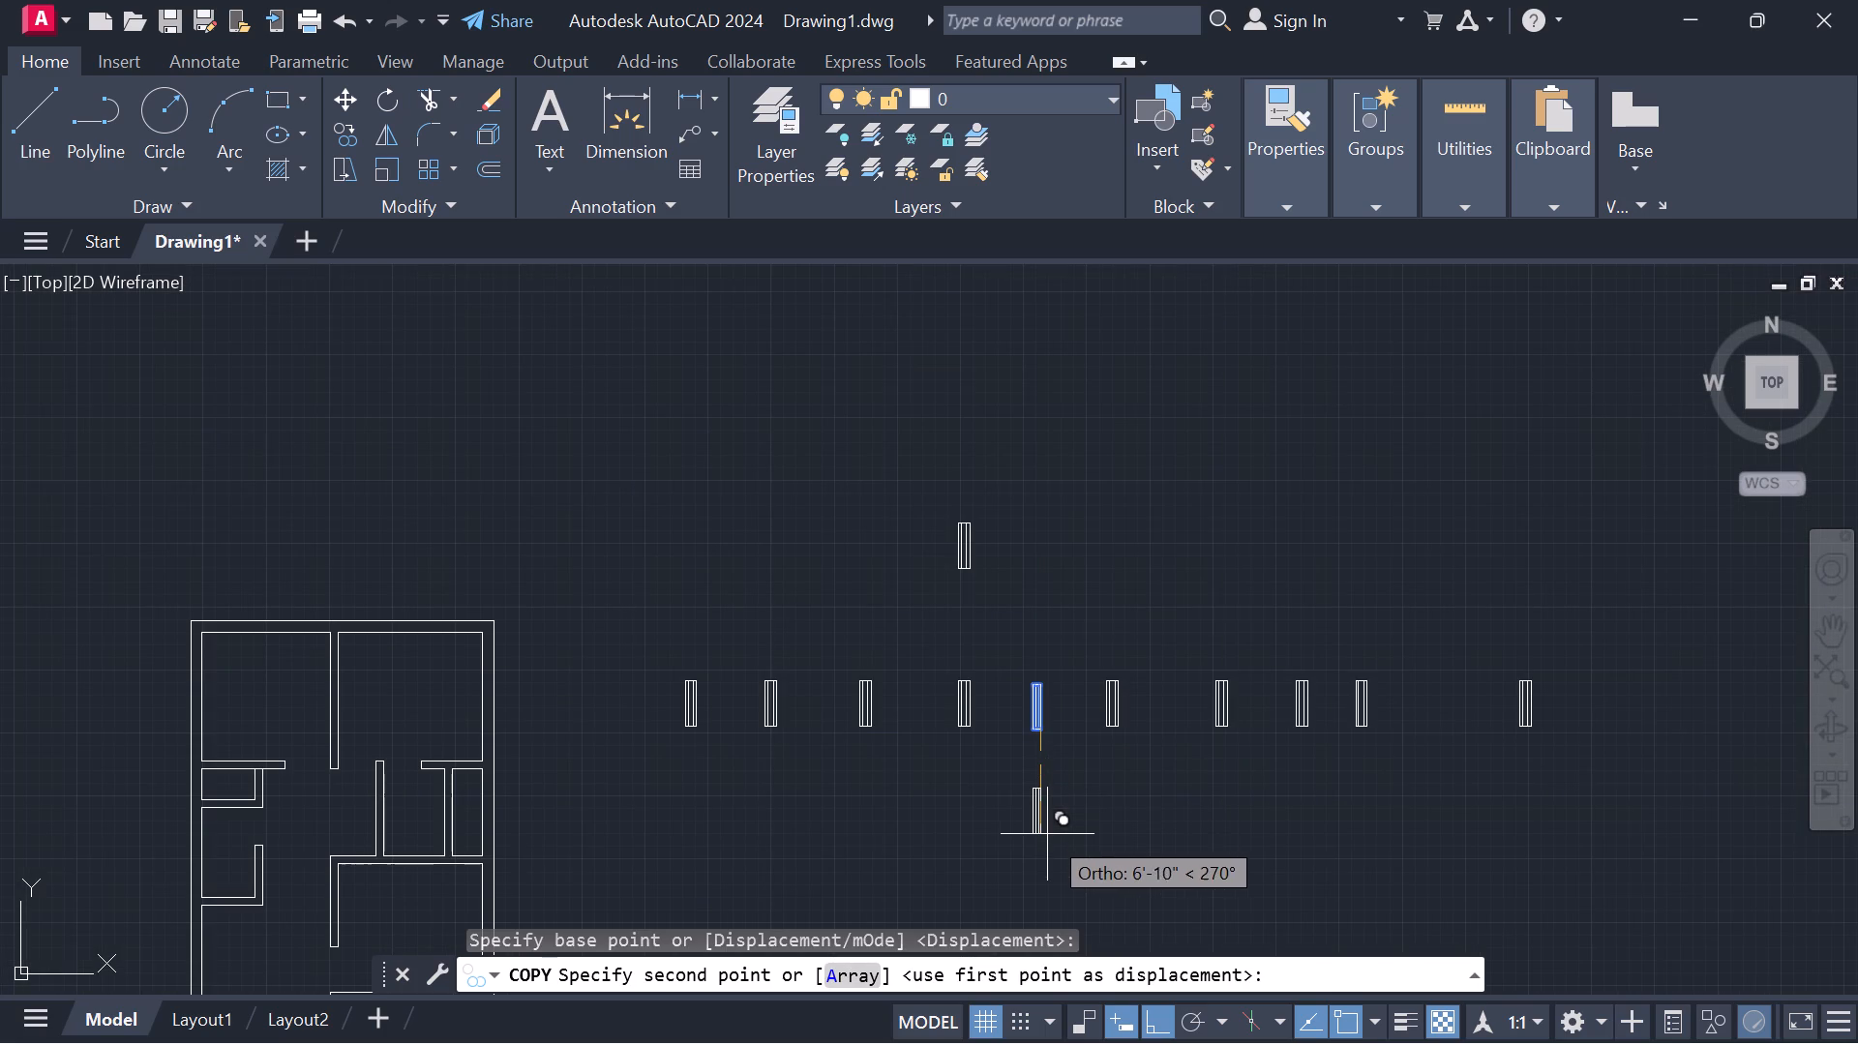
pyautogui.click(1047, 835)
pyautogui.click(1047, 626)
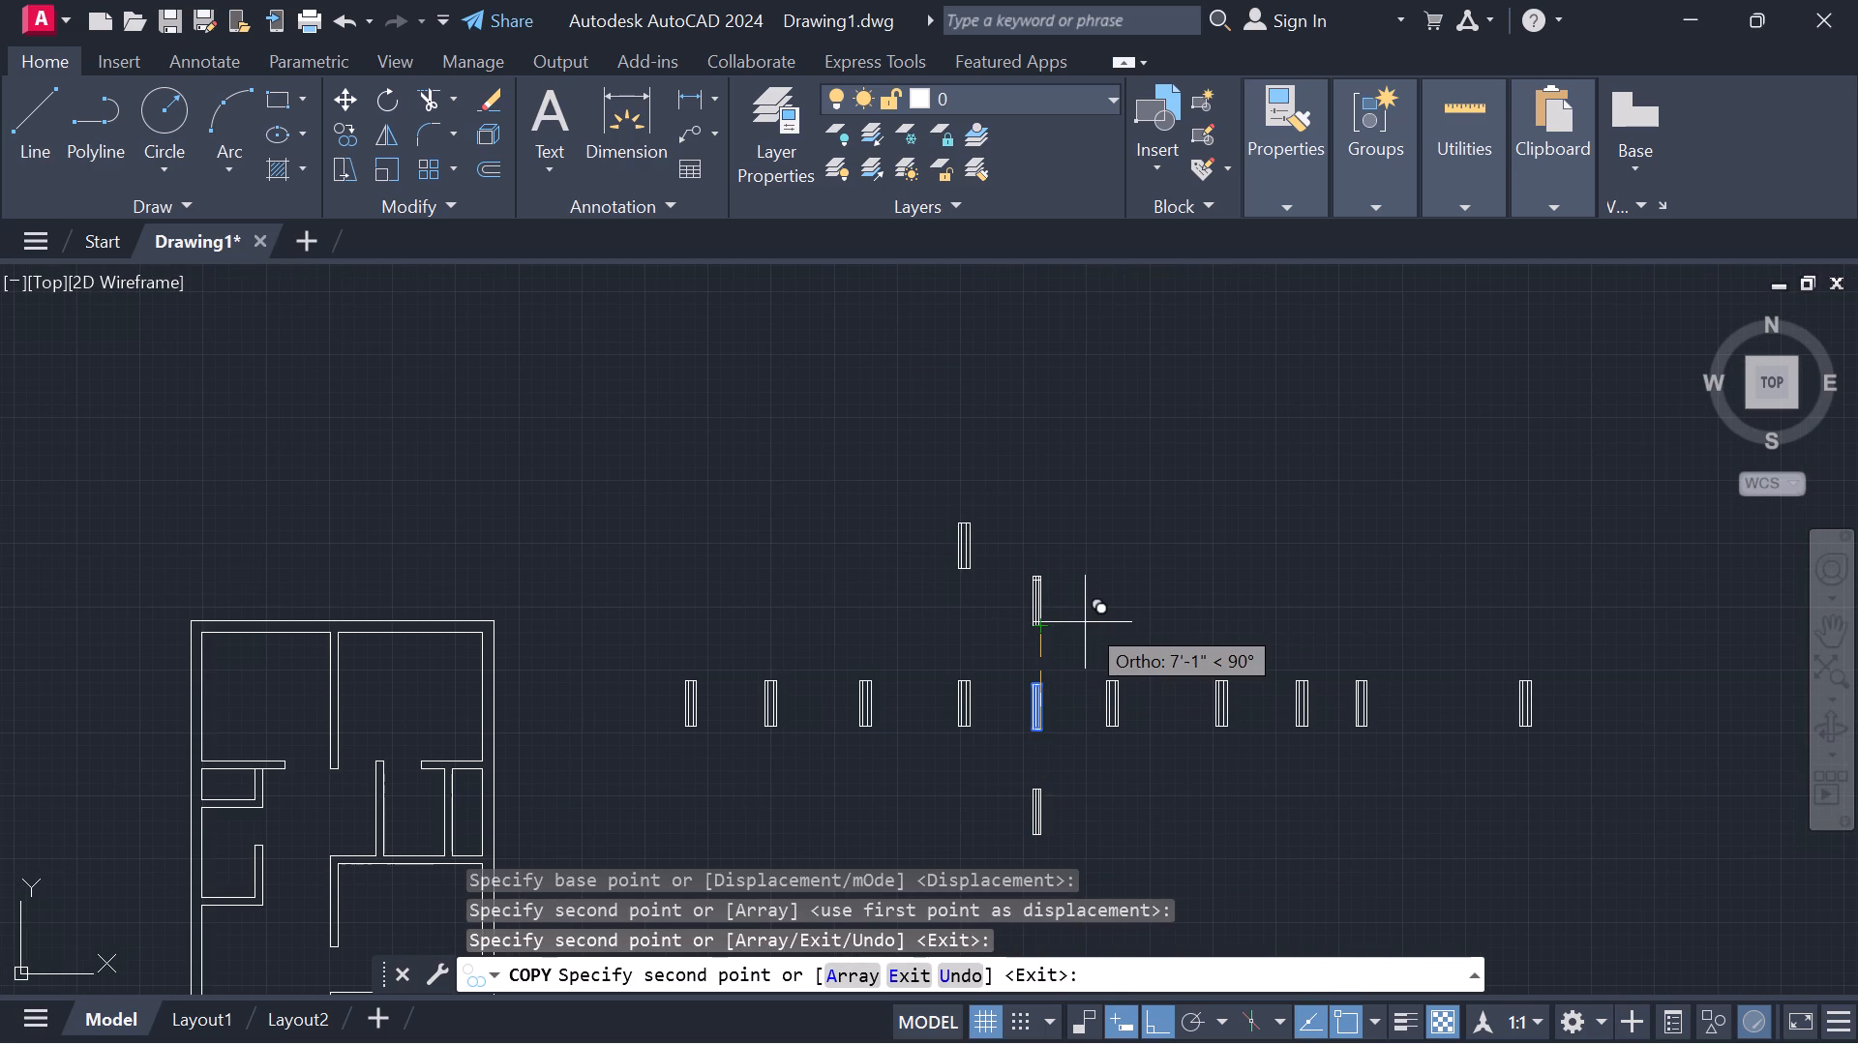
pyautogui.press('Escape')
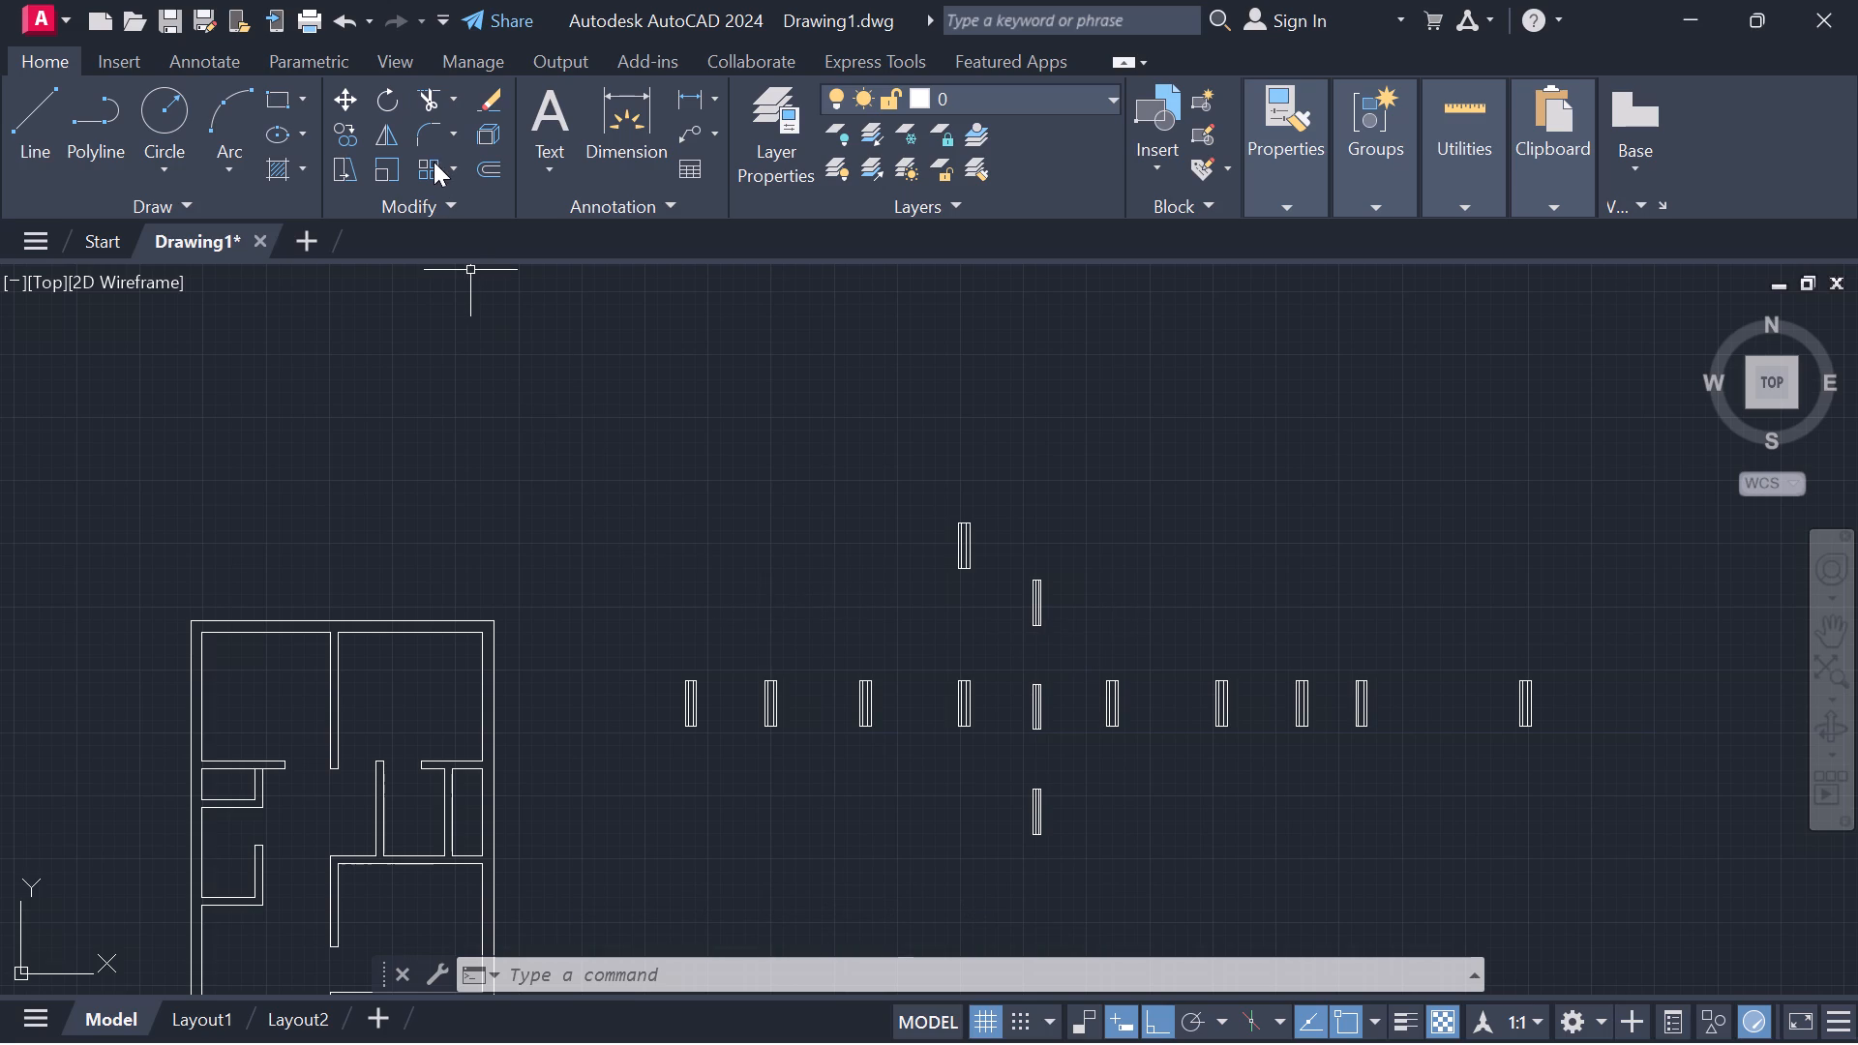
# Rotate the leftmost wide window symbol 90° counterclockwise about its lower-right corner so it lies horizontally.
pyautogui.click(385, 88)
pyautogui.click(385, 88)
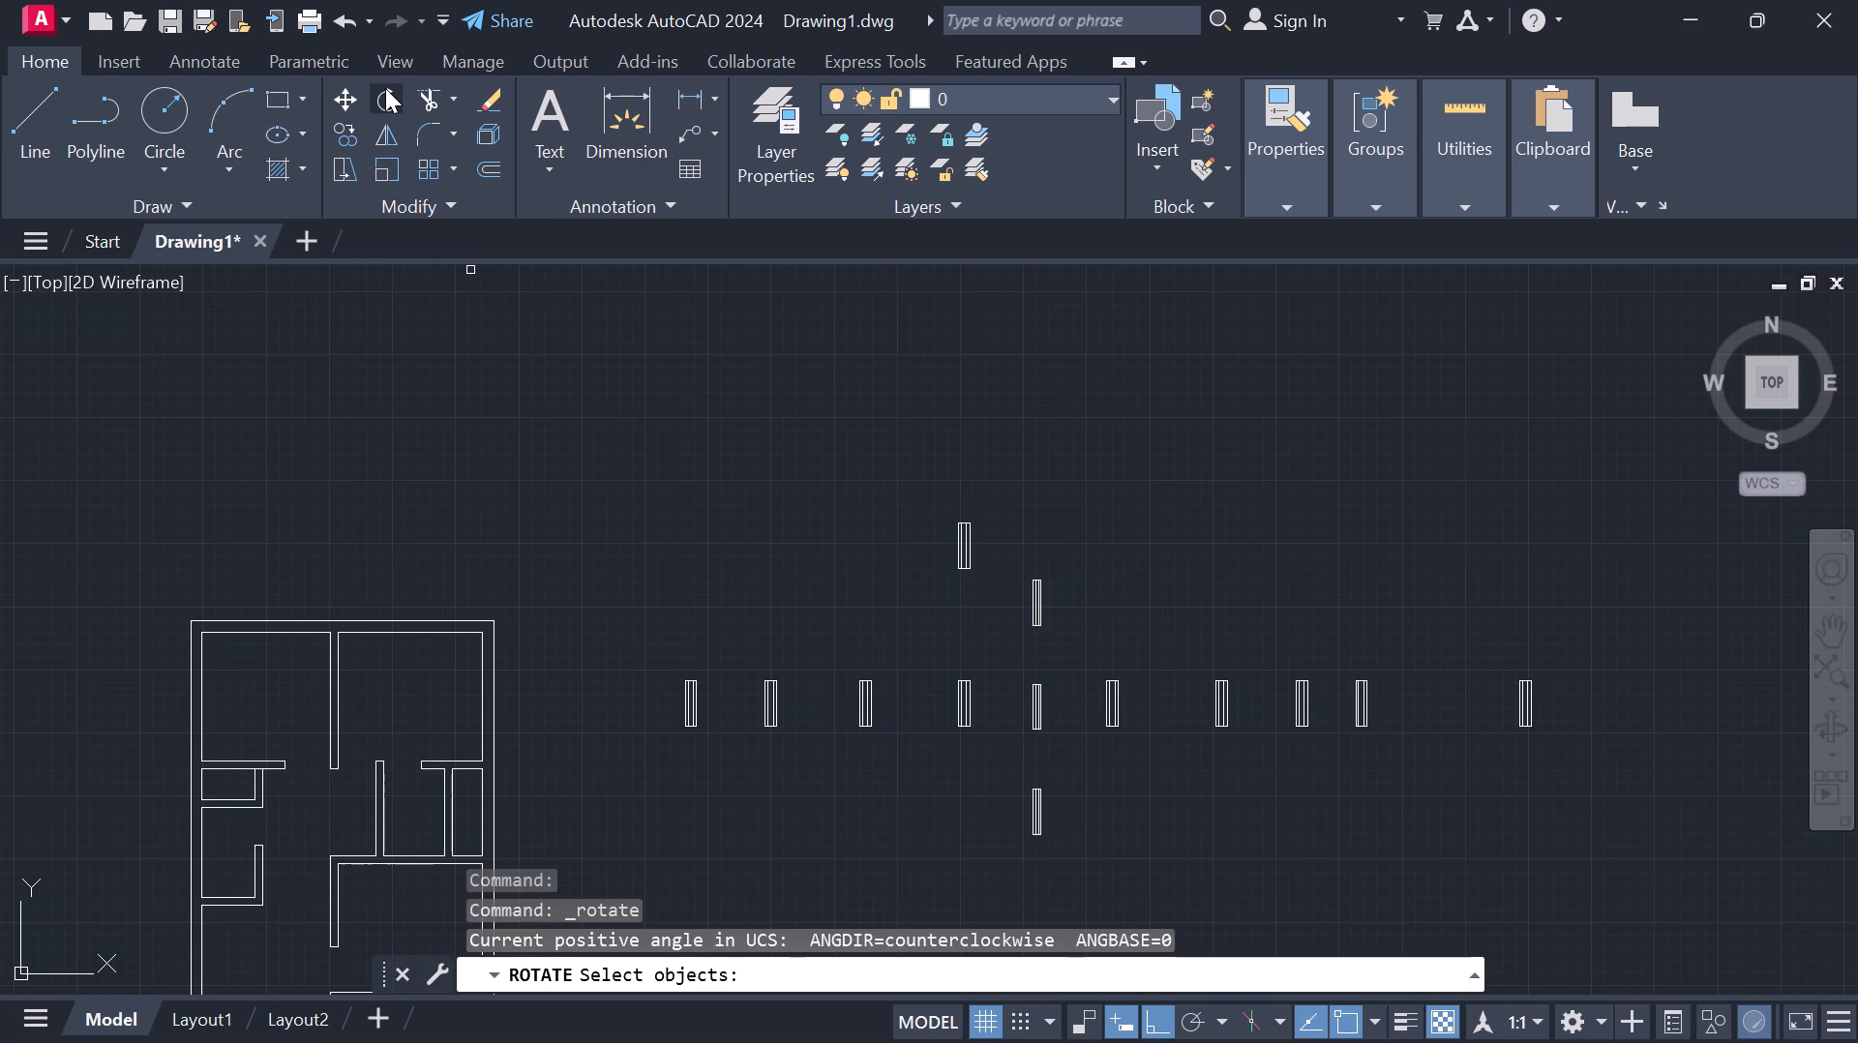
pyautogui.scroll(2, 608, 555)
pyautogui.moveTo(724, 644); pyautogui.dragTo(691, 306, button='middle')
pyautogui.moveTo(859, 520); pyautogui.dragTo(823, 767)
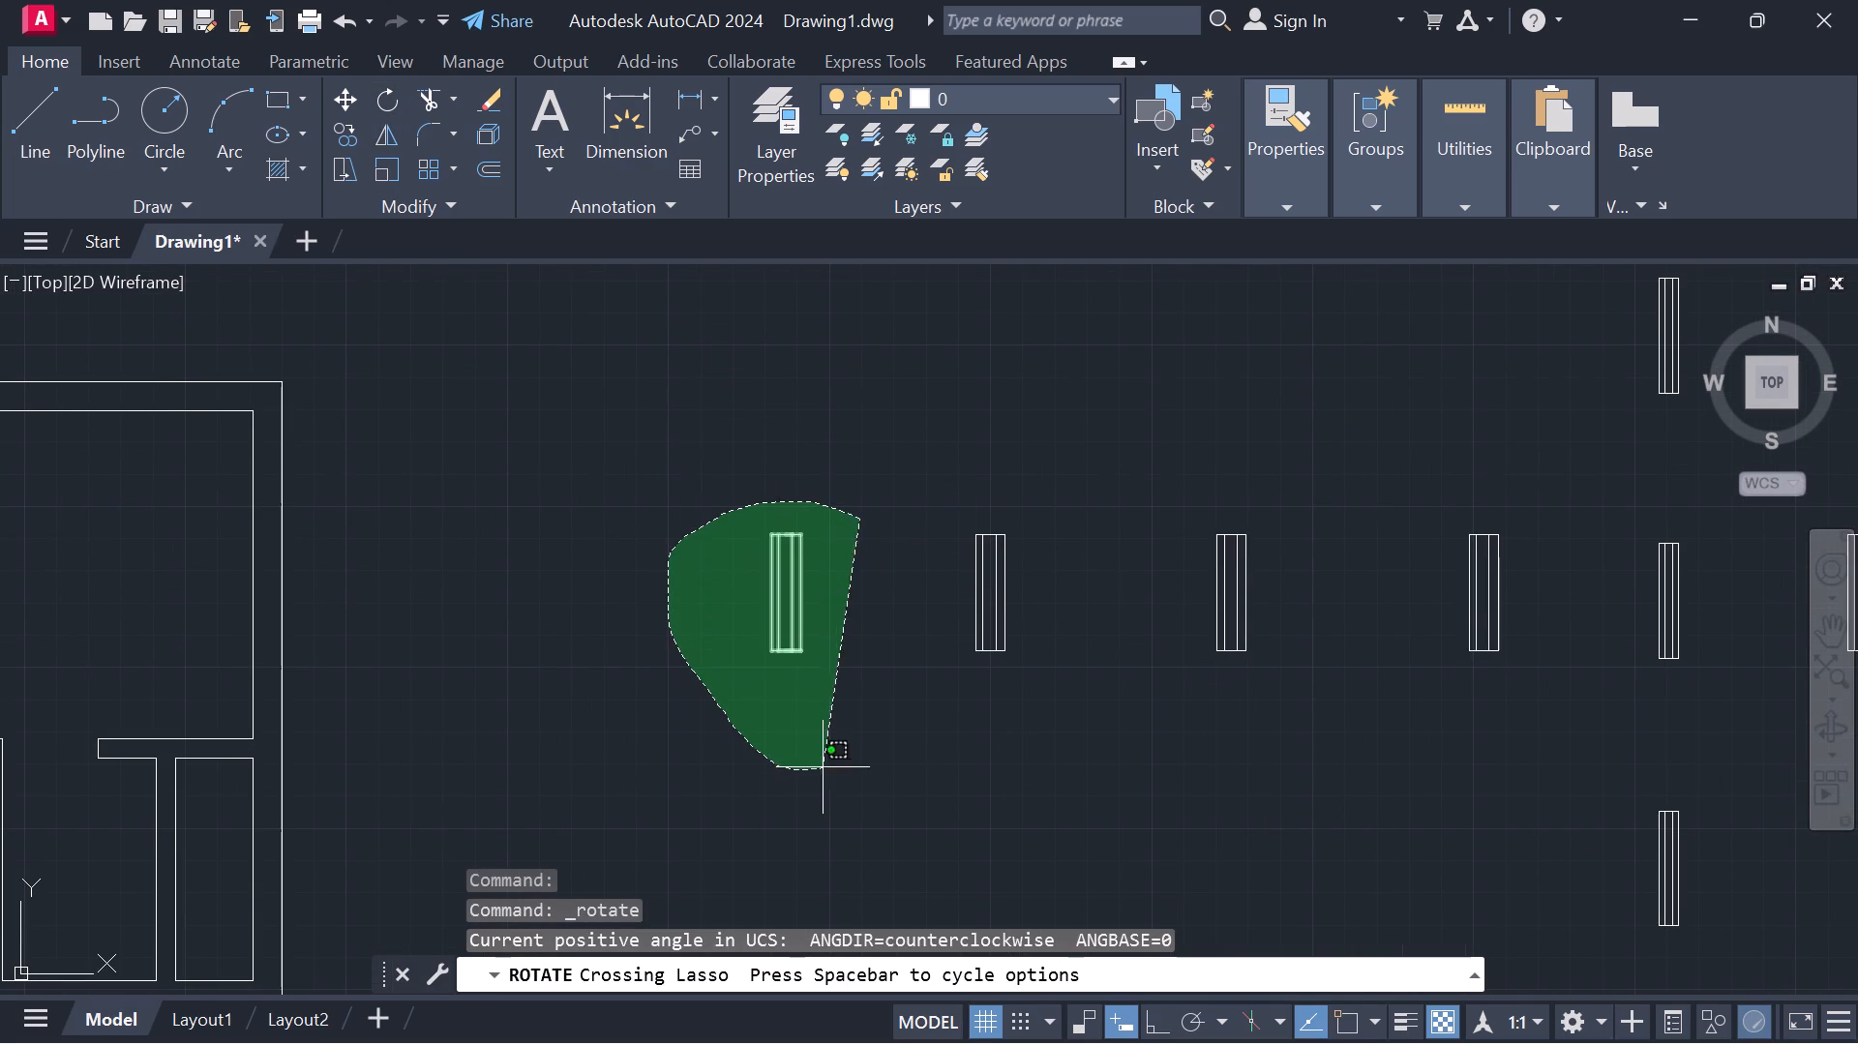
pyautogui.moveTo(823, 767); pyautogui.dragTo(823, 756)
pyautogui.rightClick(796, 680)
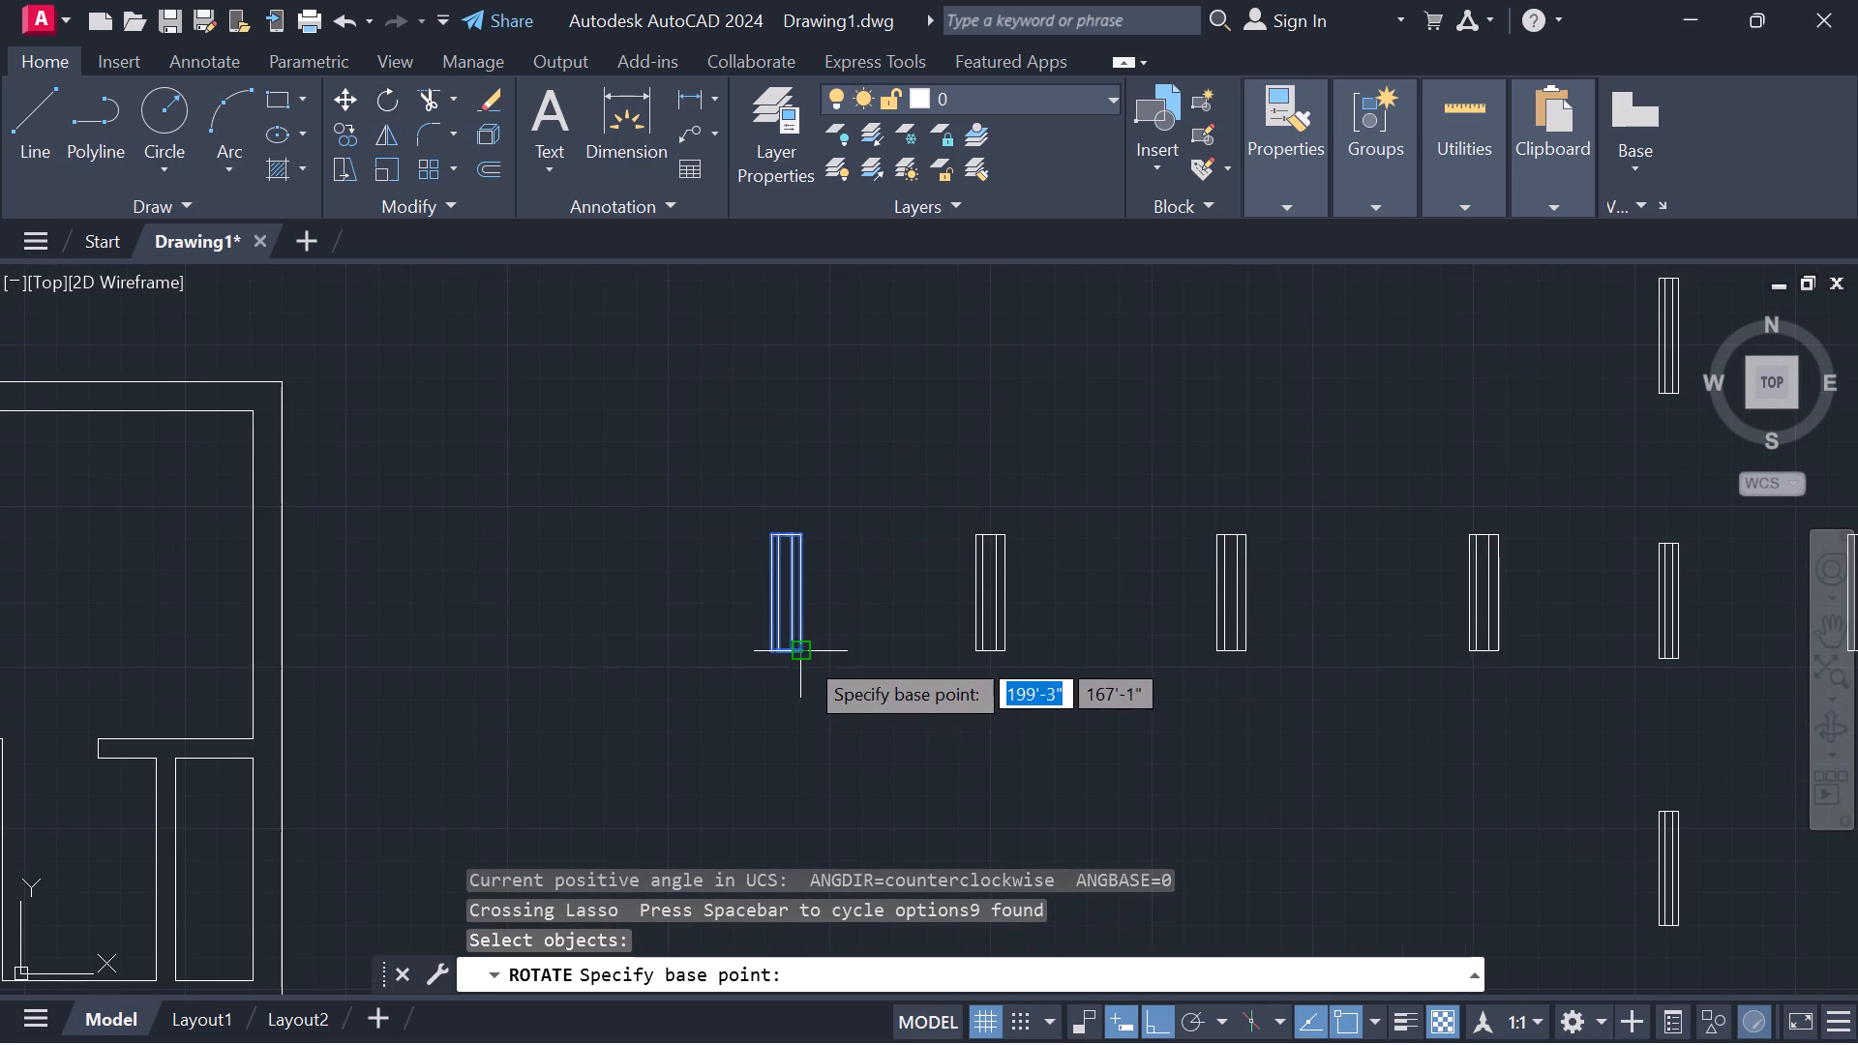
pyautogui.click(804, 654)
pyautogui.click(828, 595)
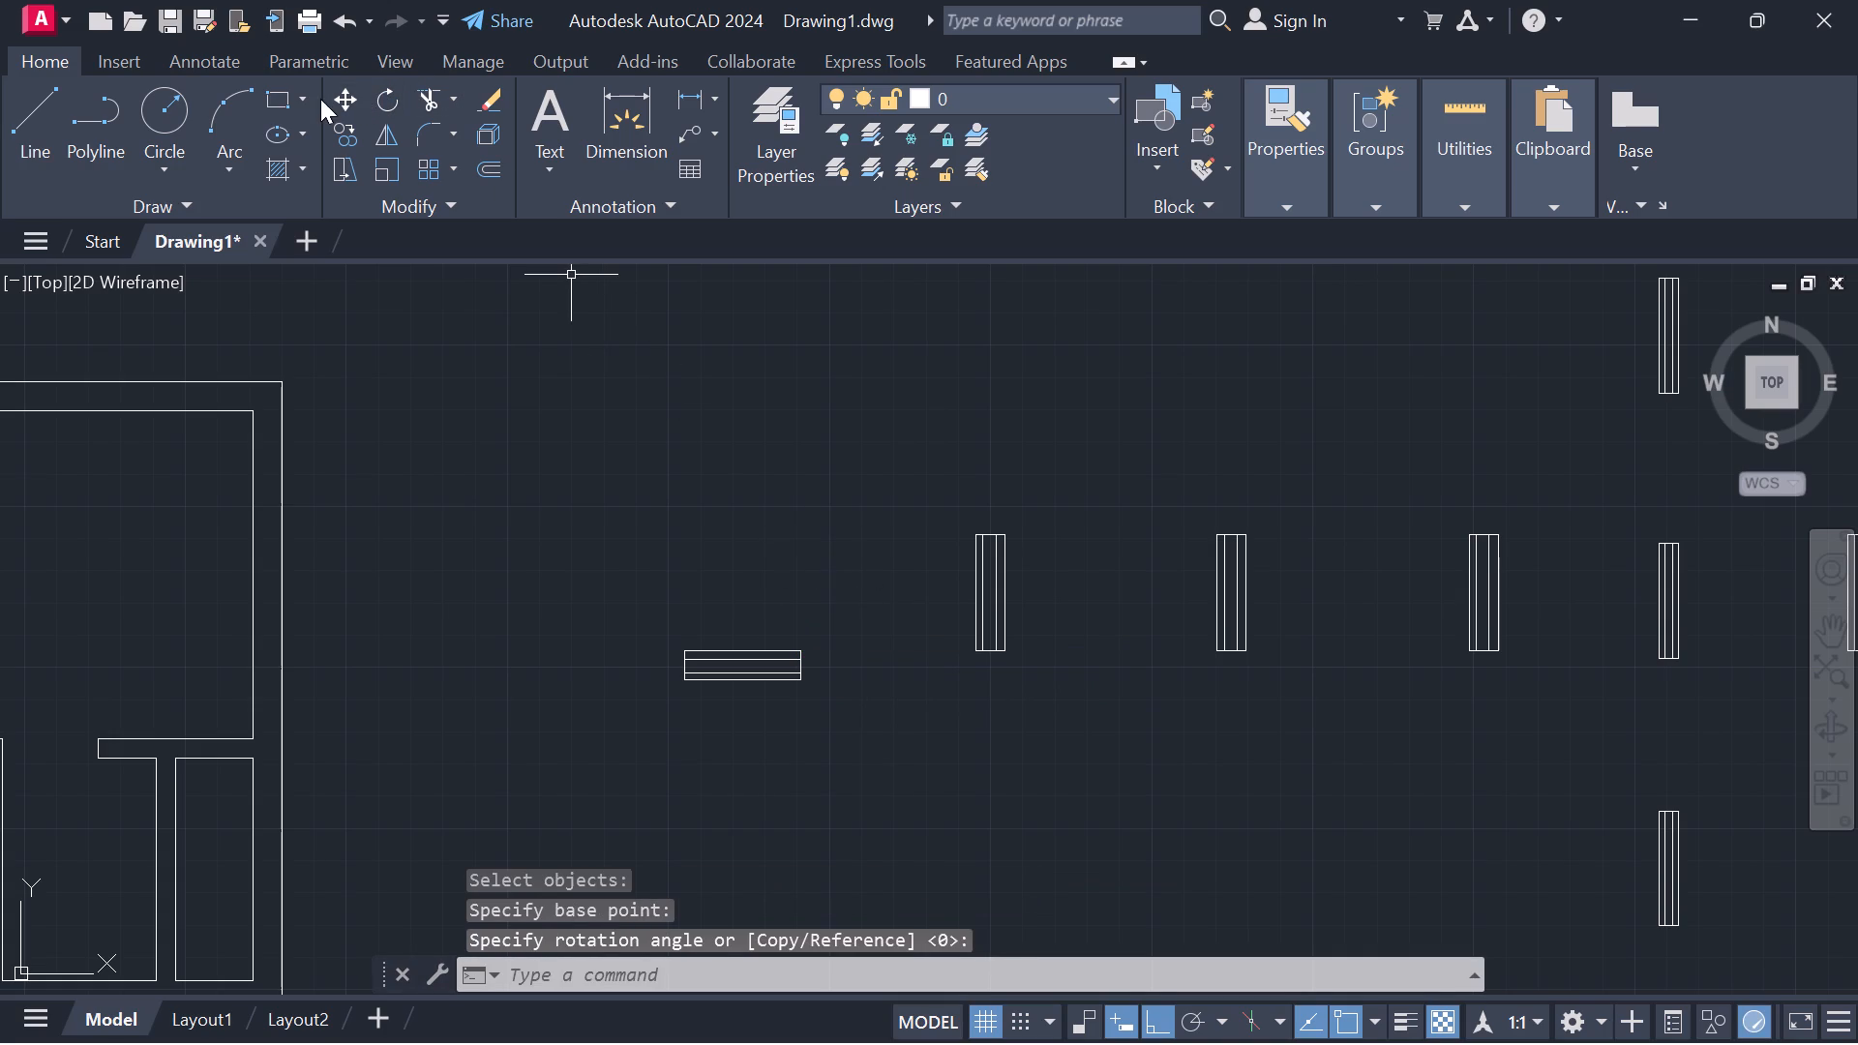
# Copy the horizontal wide window symbol about 3' straight up.
pyautogui.click(349, 135)
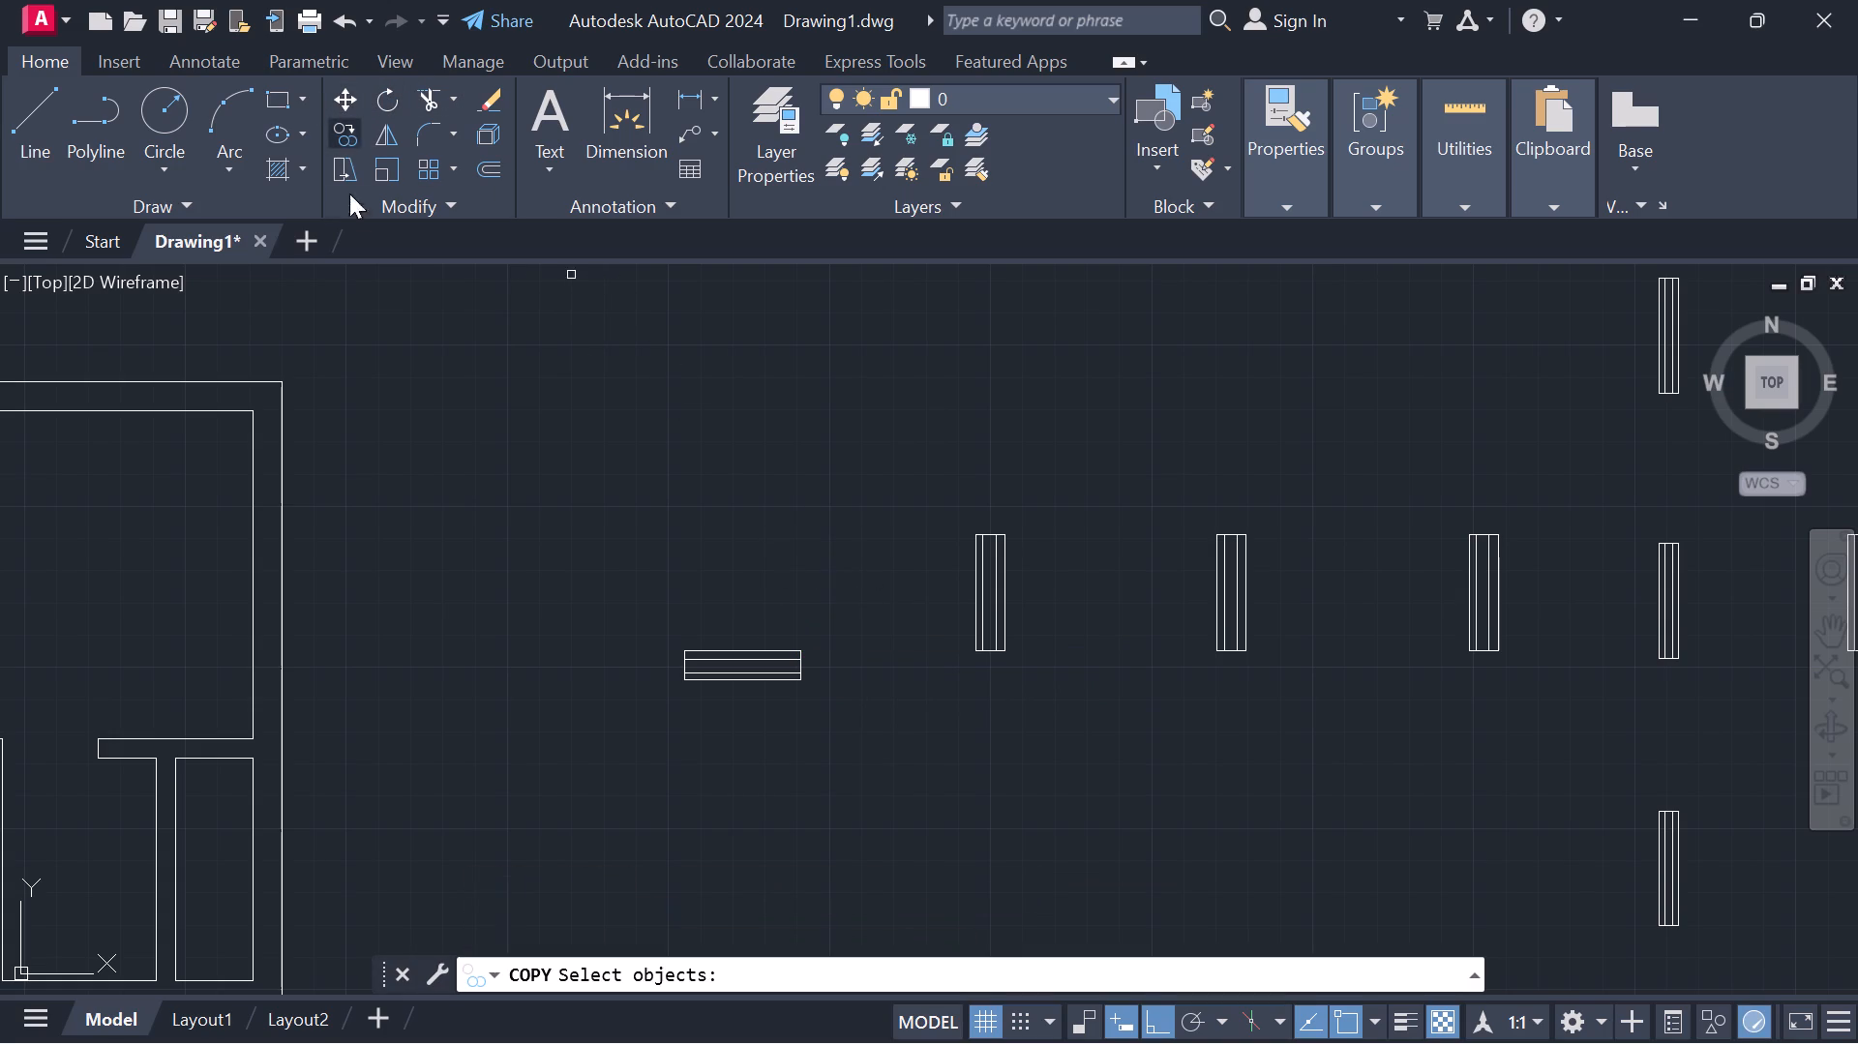
pyautogui.moveTo(629, 557); pyautogui.dragTo(947, 672)
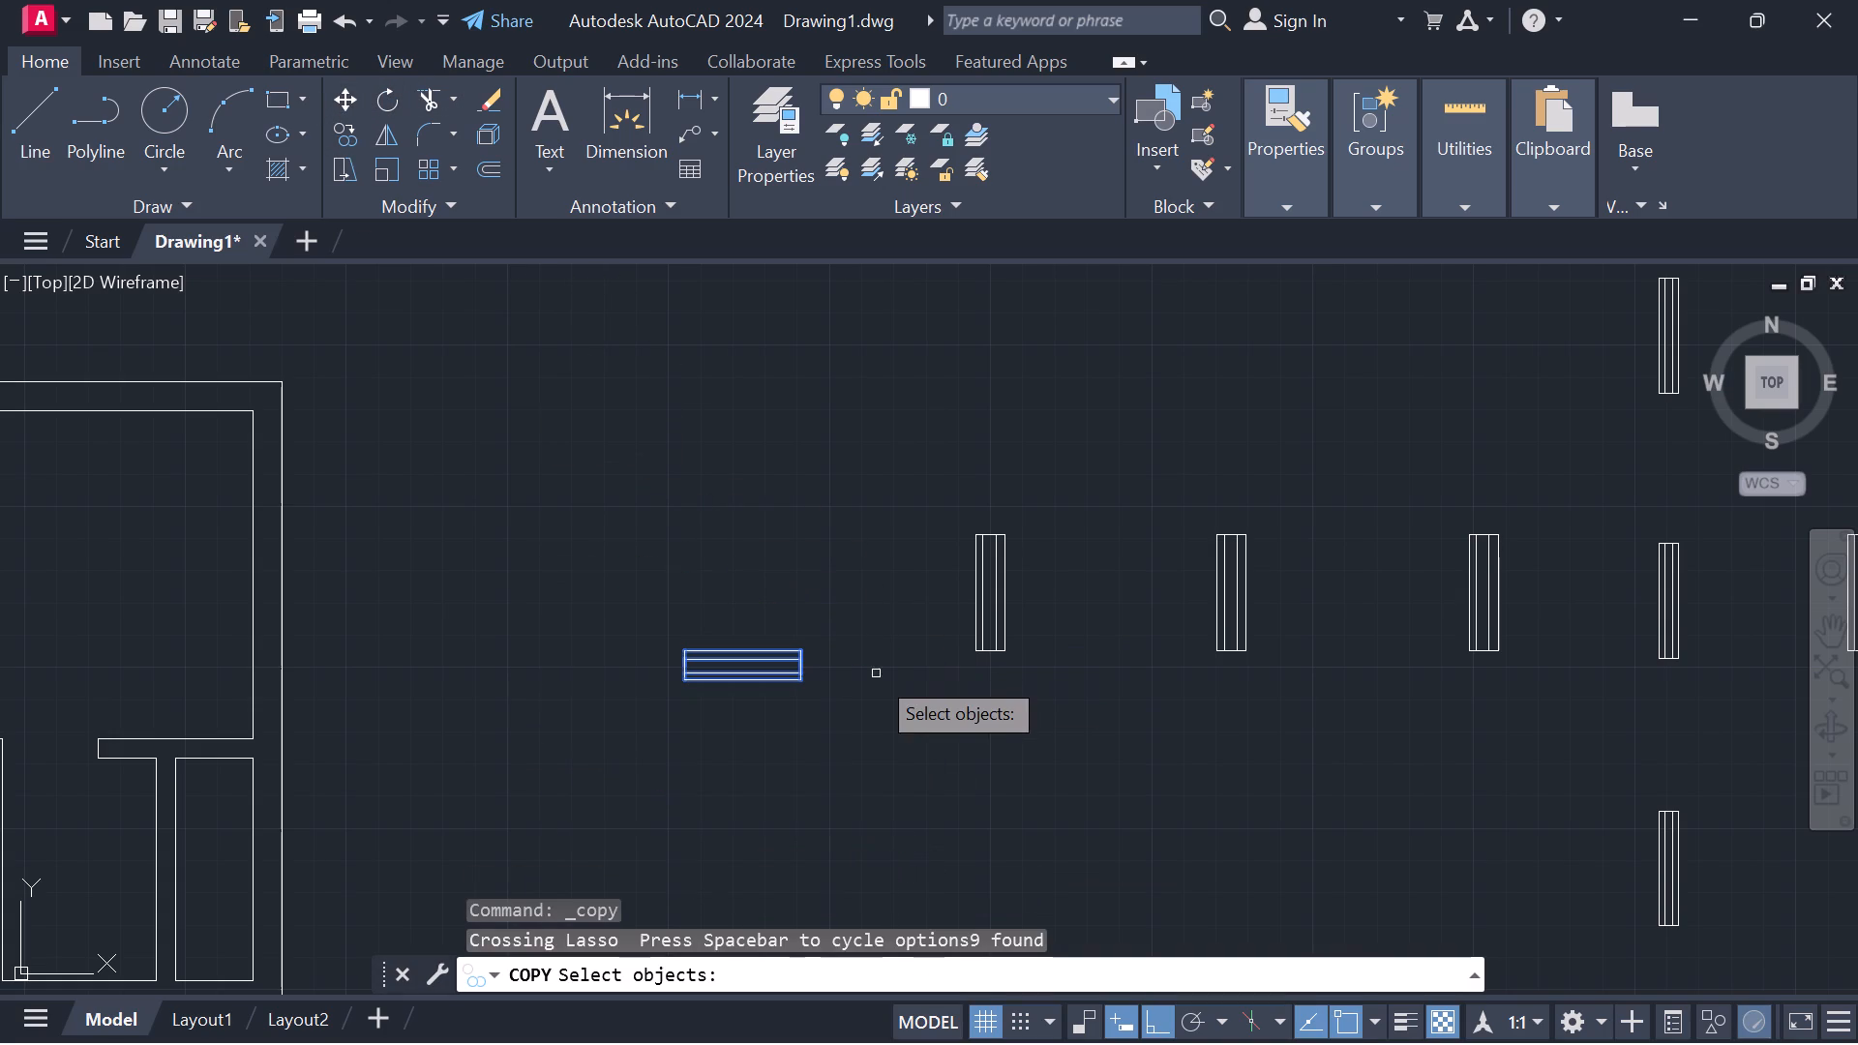
pyautogui.rightClick(852, 689)
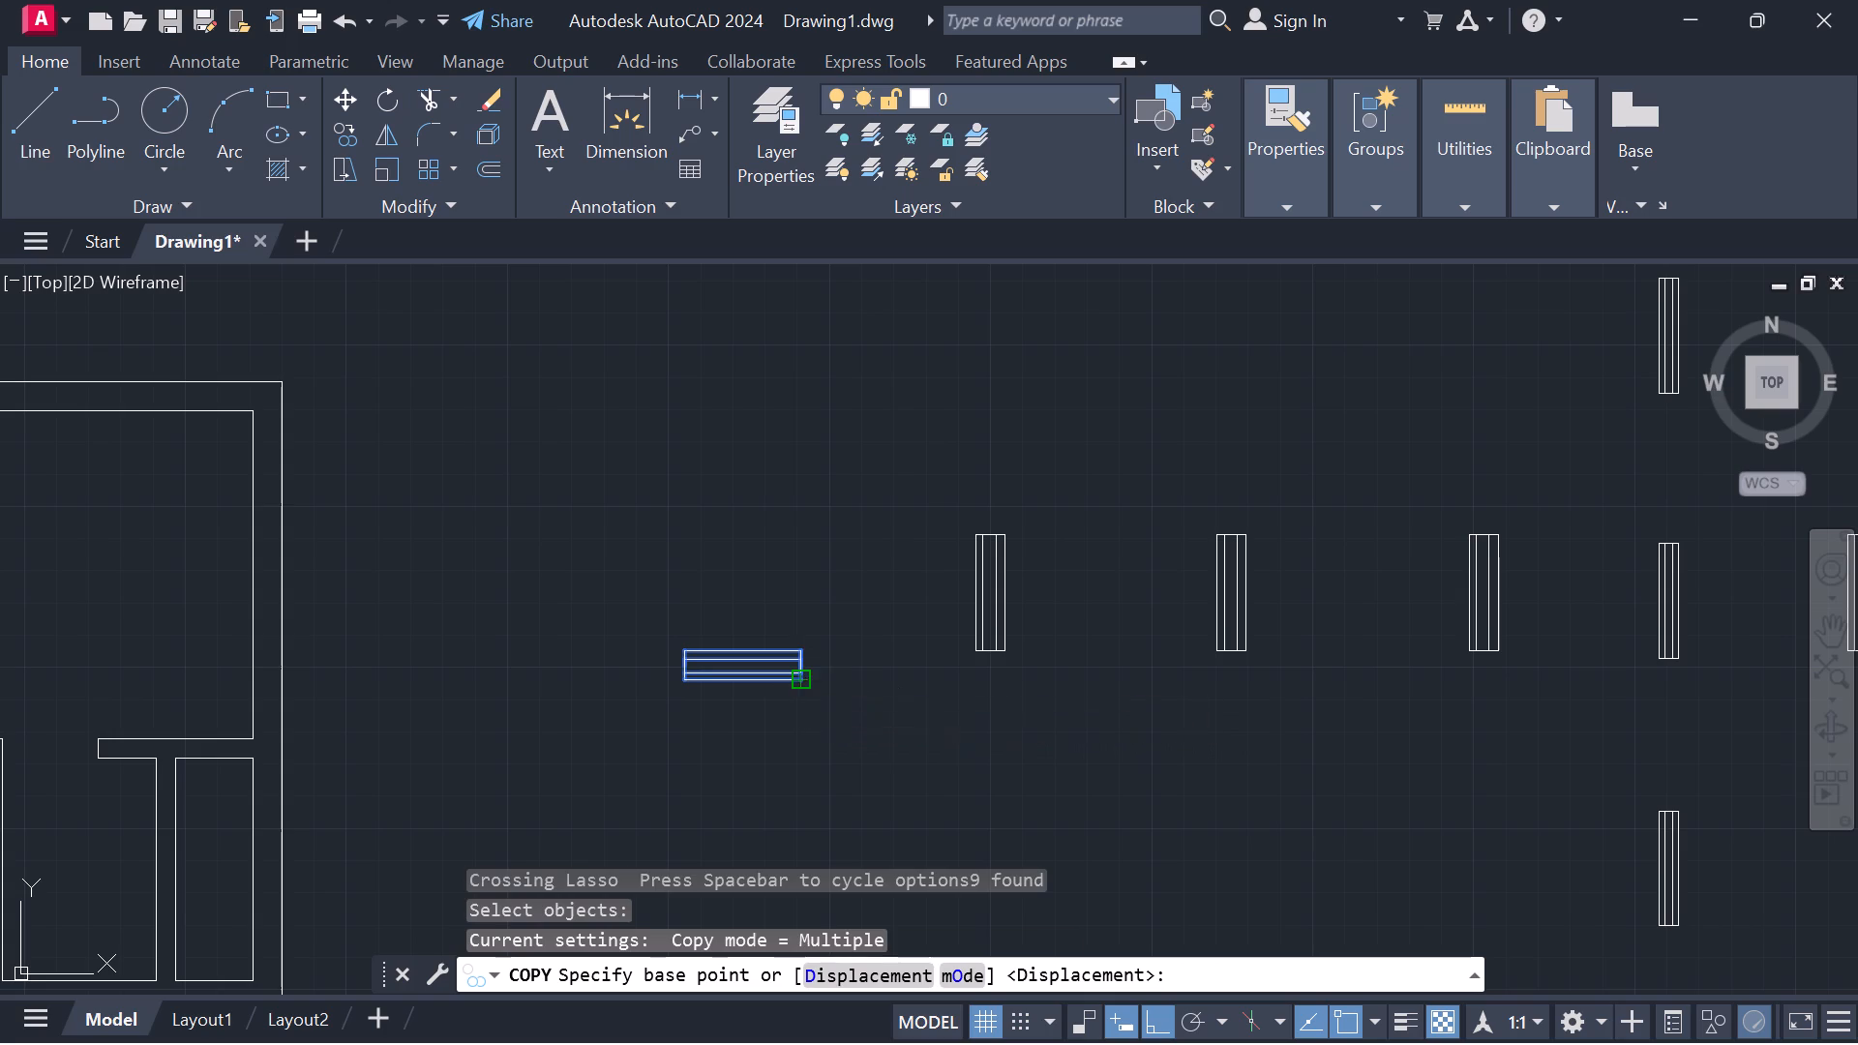
pyautogui.click(807, 680)
pyautogui.click(794, 560)
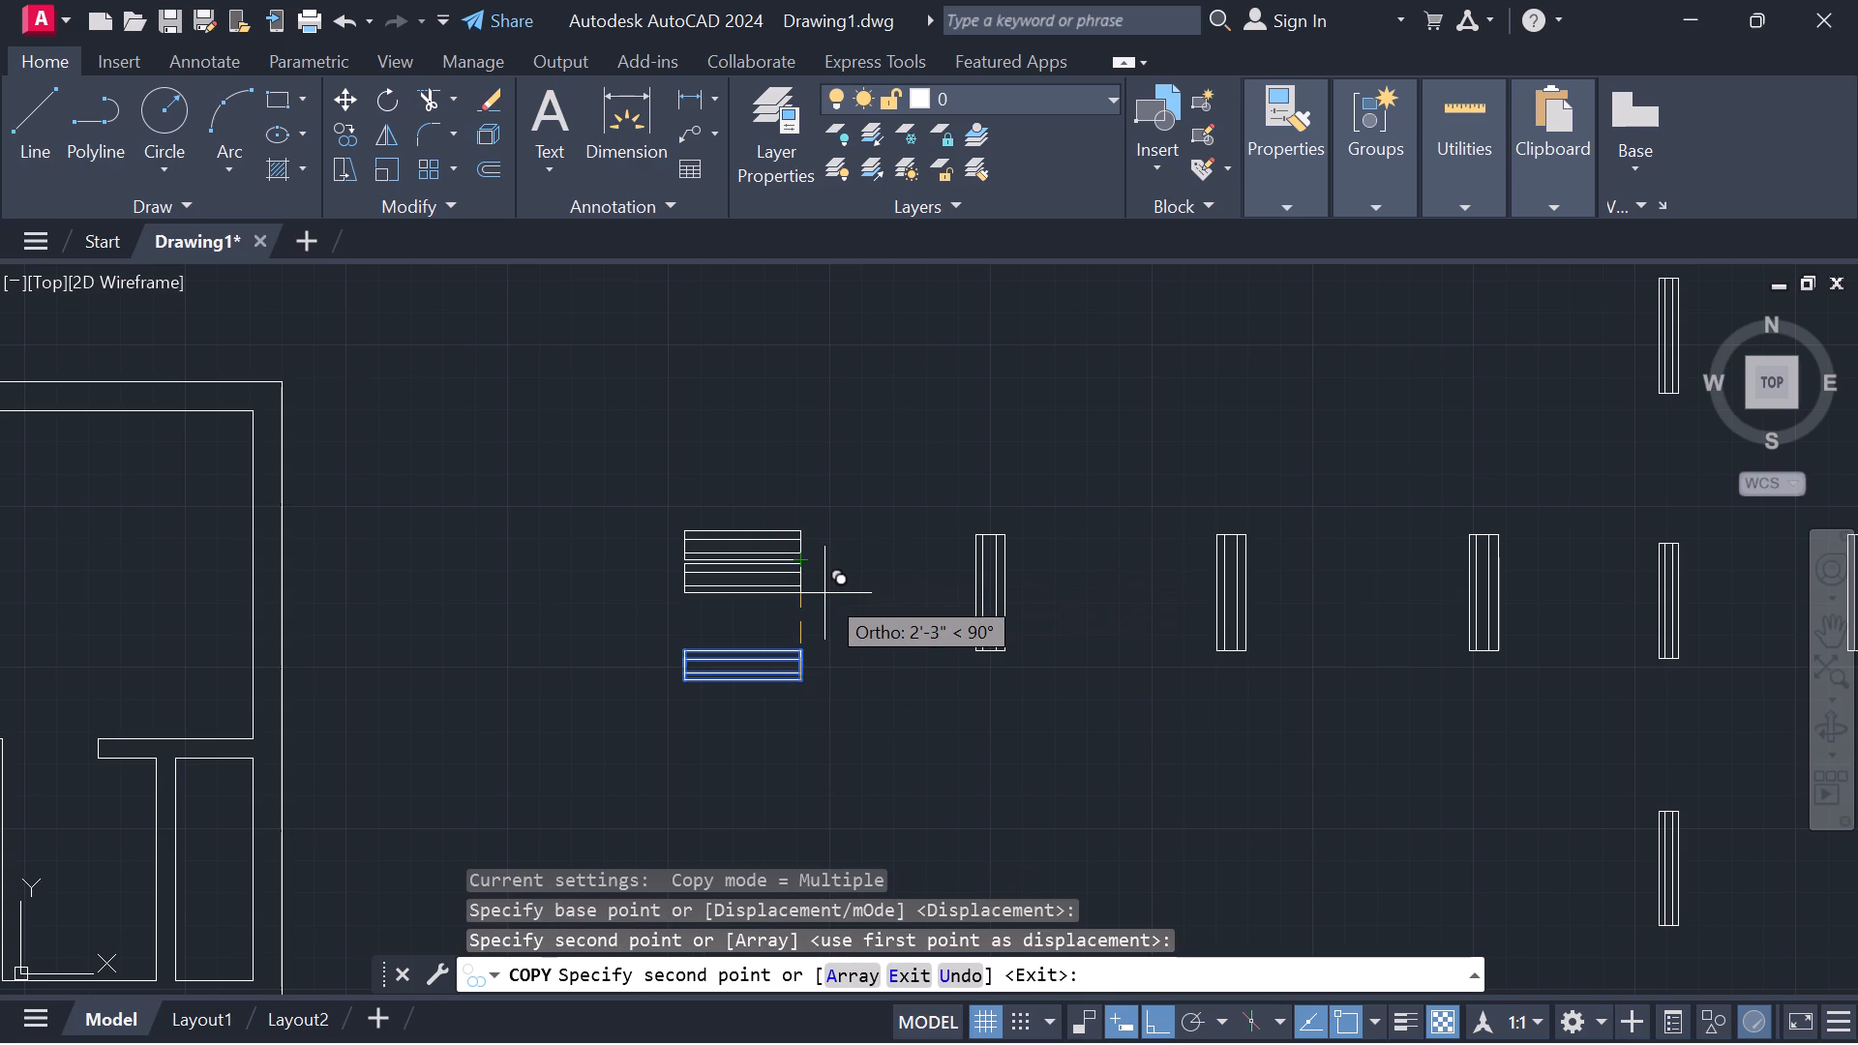
pyautogui.press('Escape')
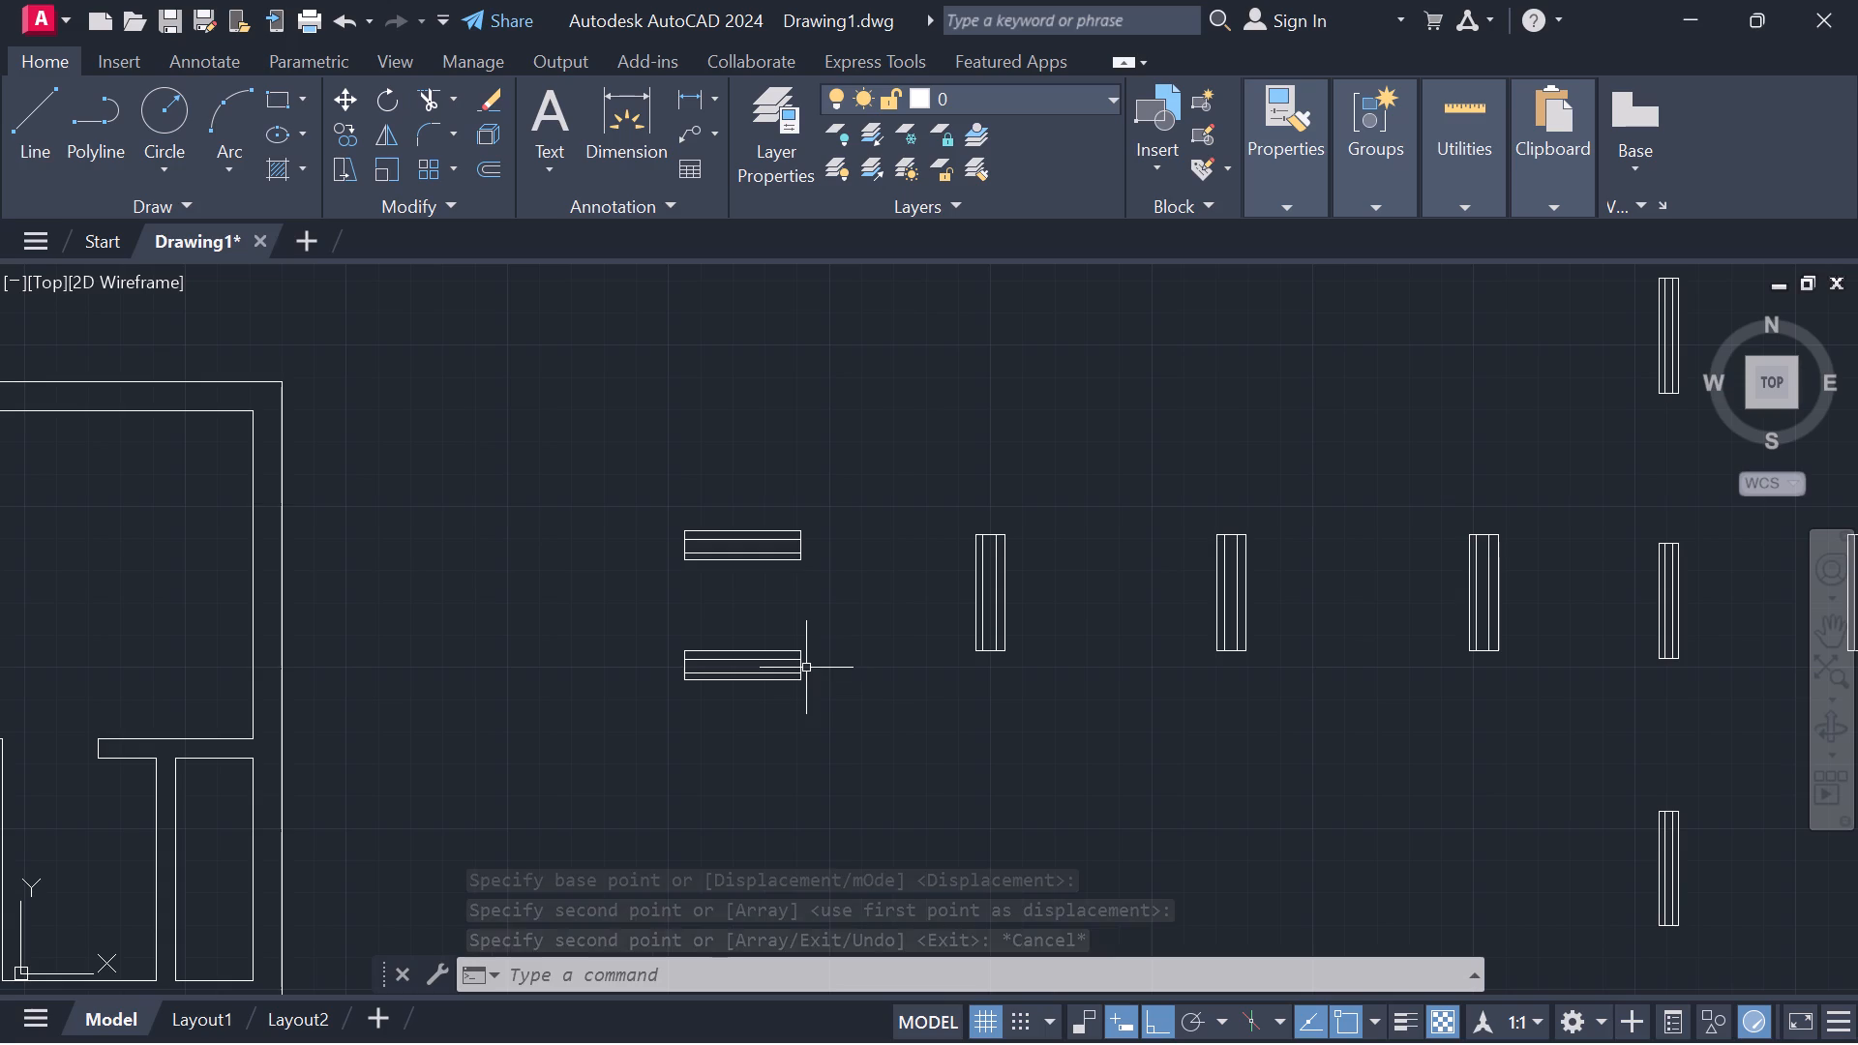
# With Ortho off, move the lower horizontal window symbol by its lower-left corner into the top exterior wall of the upper-left room.
pyautogui.moveTo(794, 626); pyautogui.dragTo(856, 707)
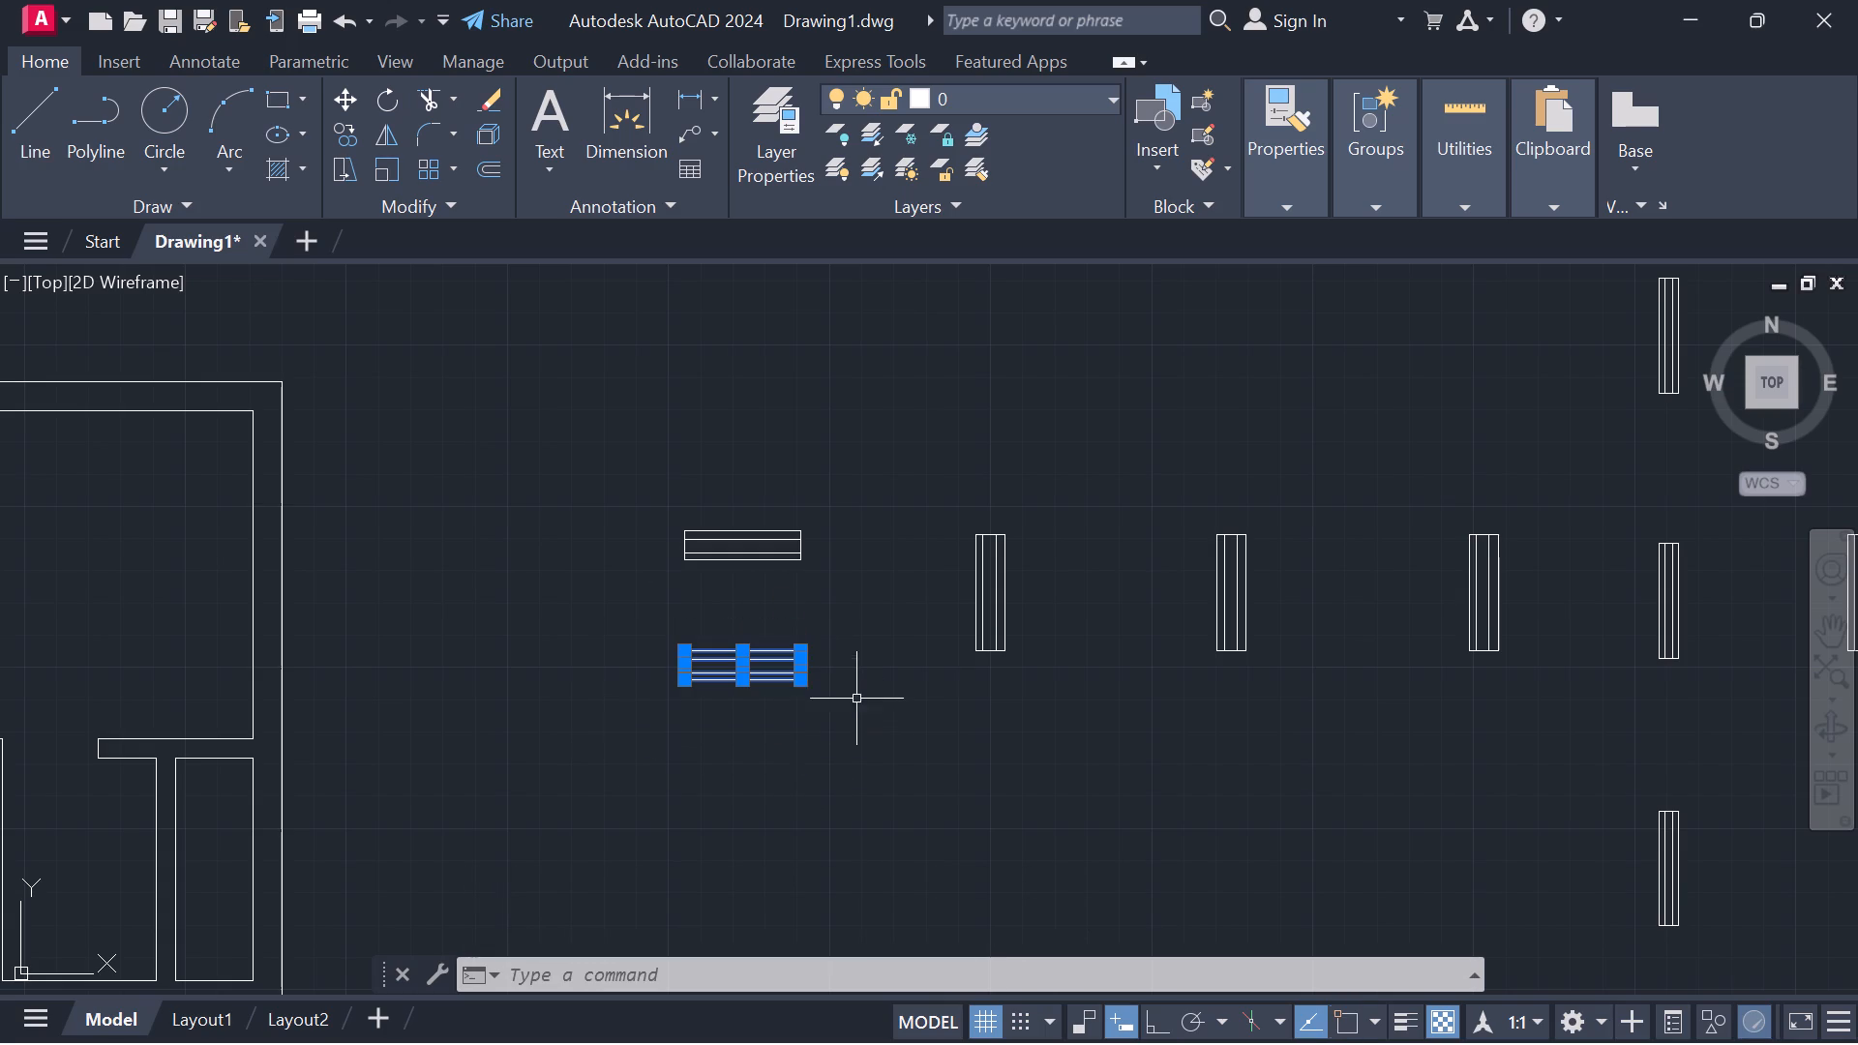
pyautogui.click(336, 92)
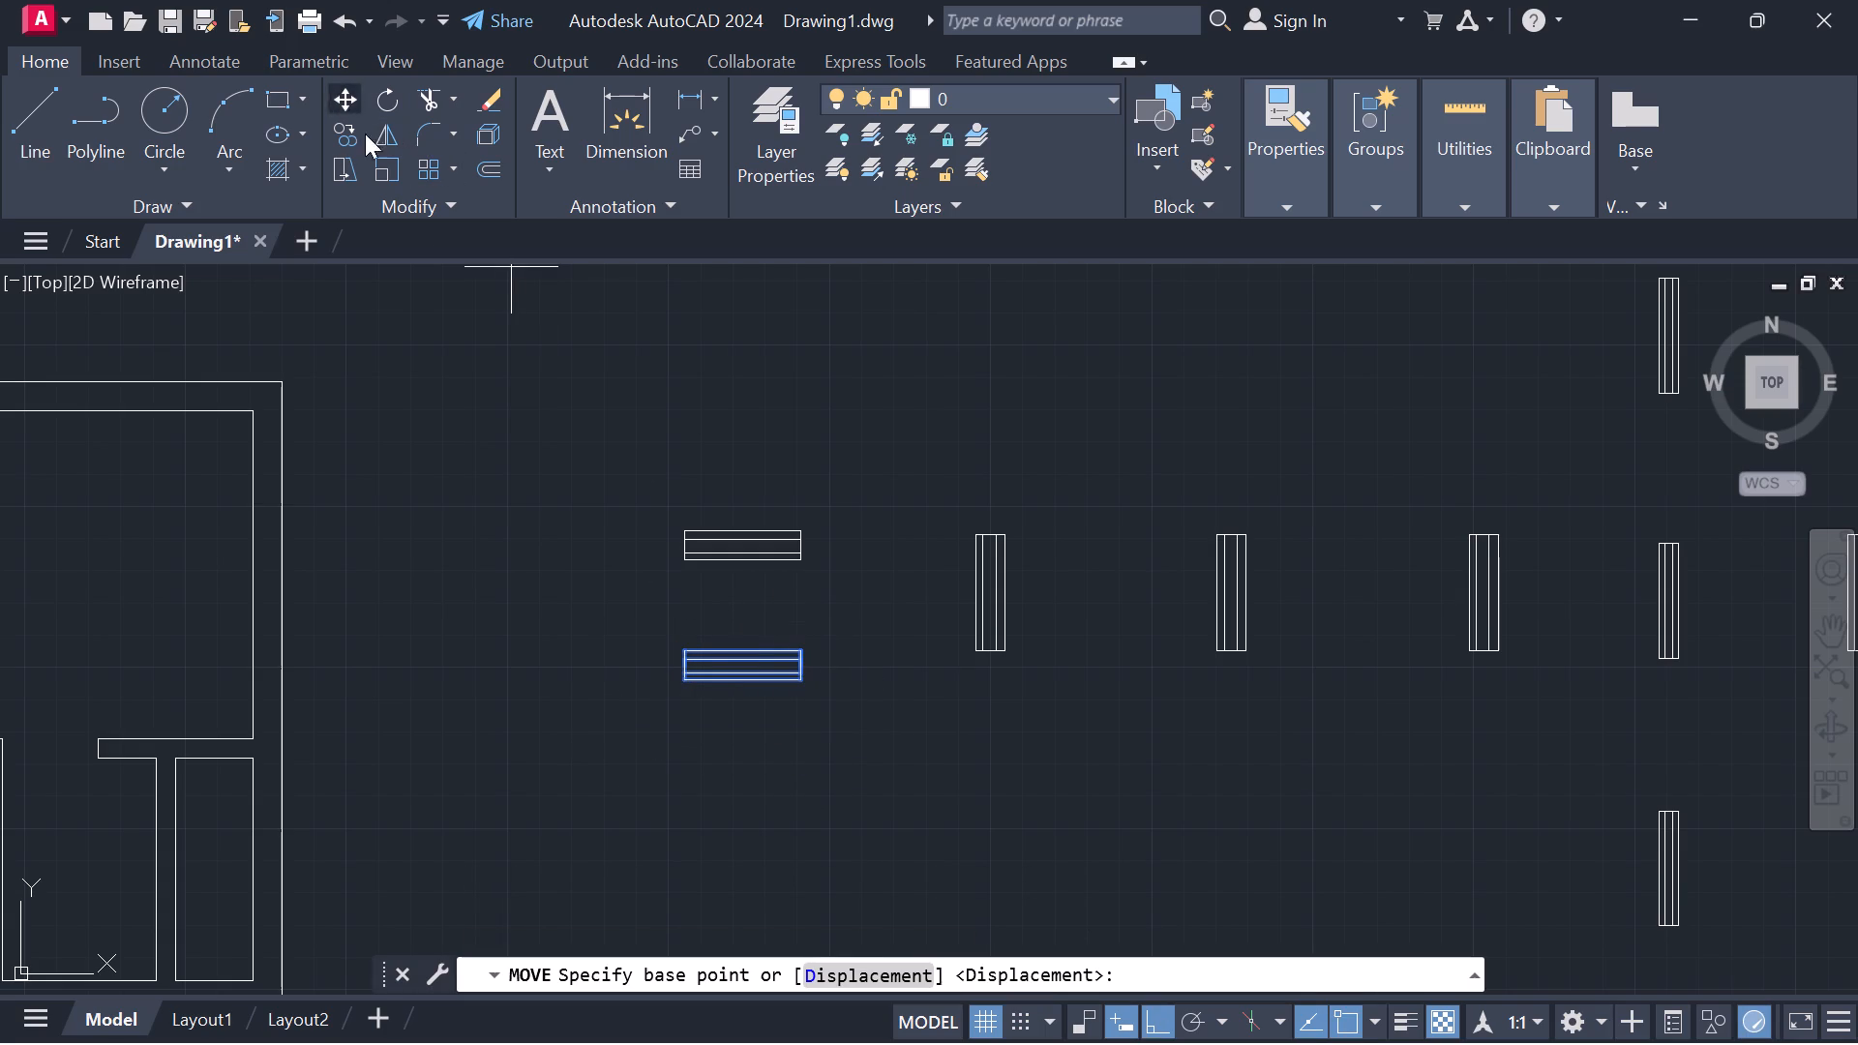
pyautogui.click(683, 686)
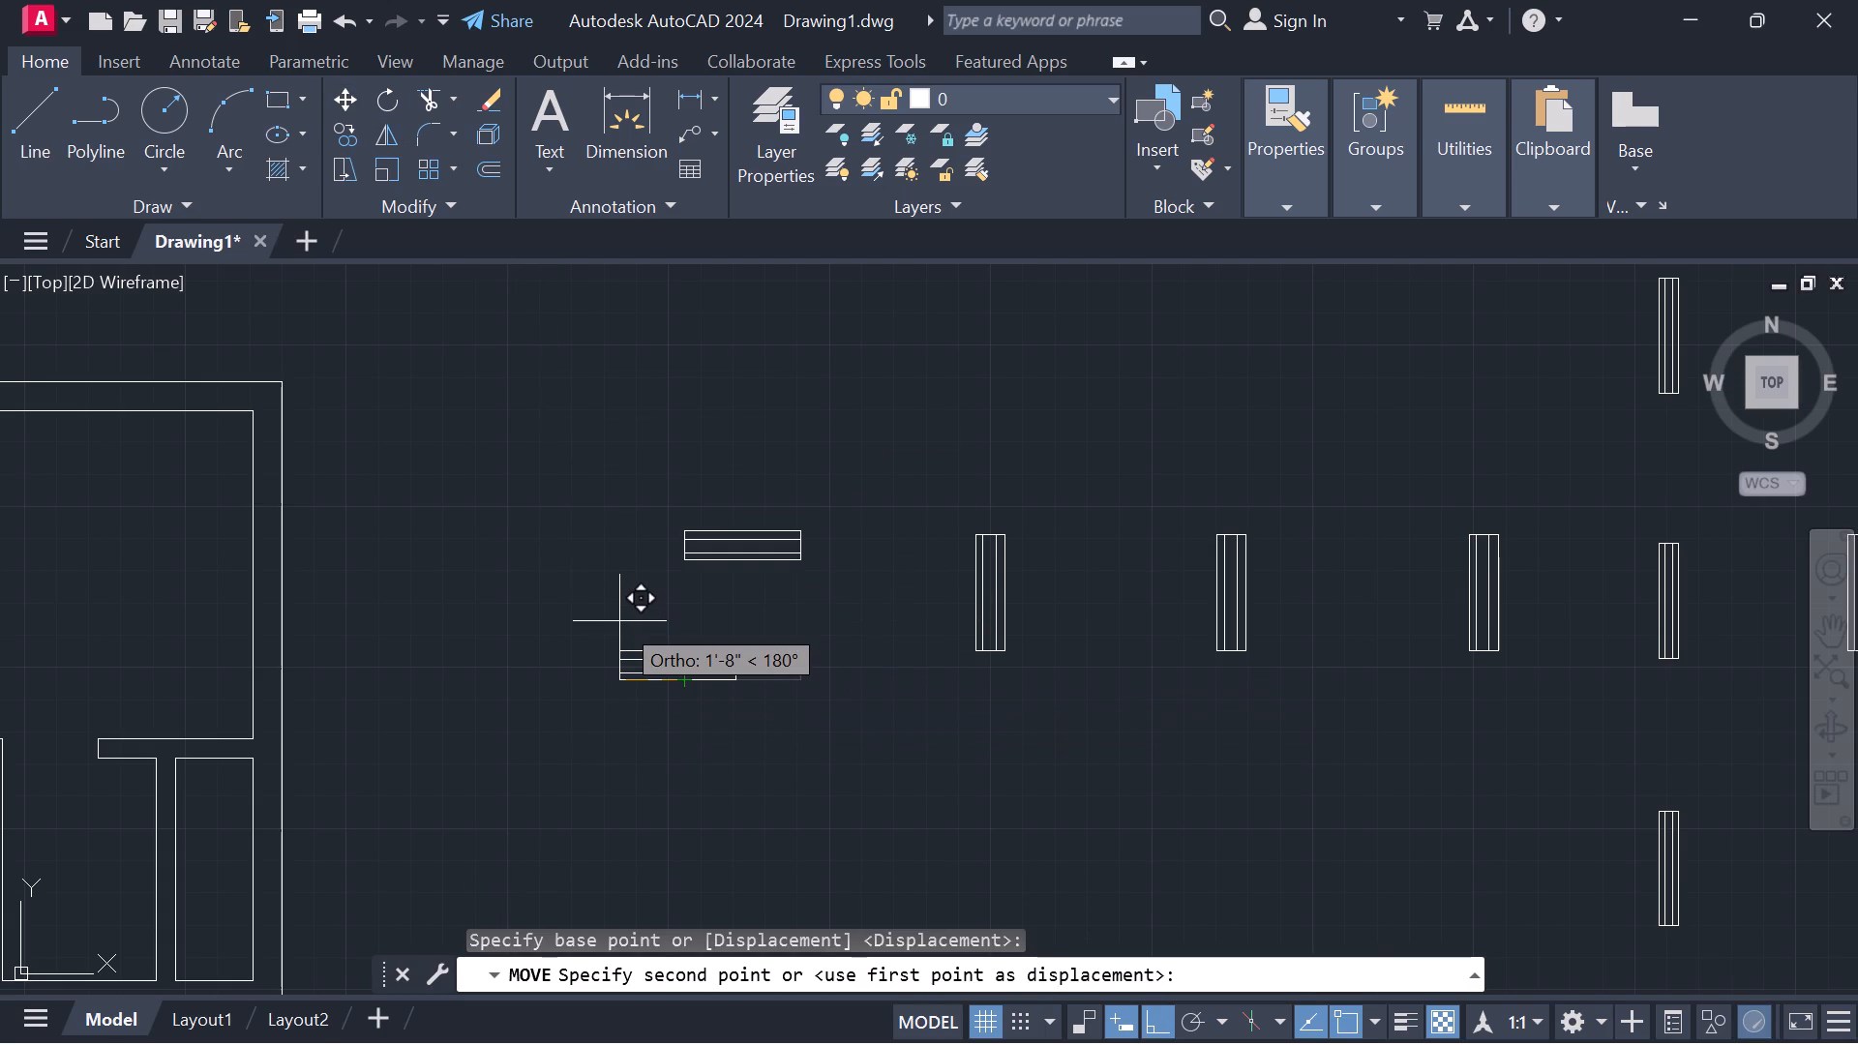
pyautogui.press('F8')
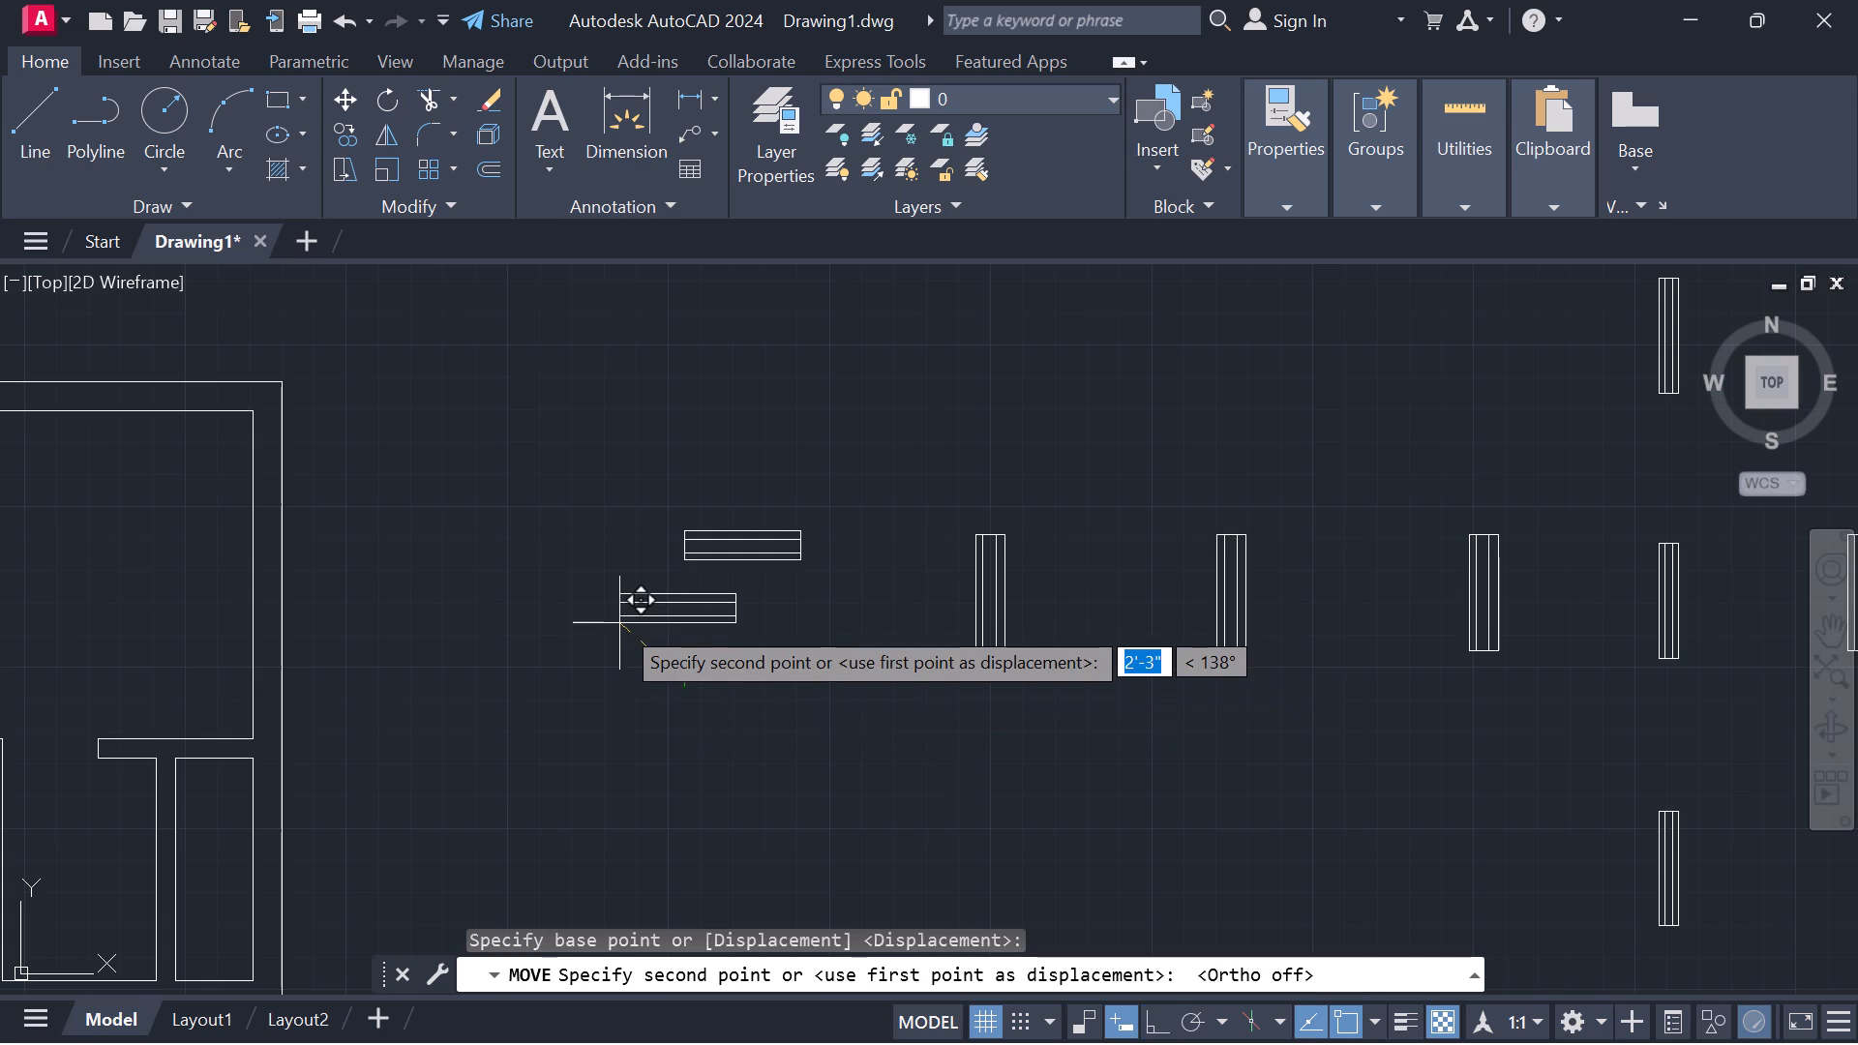
pyautogui.moveTo(312, 483); pyautogui.dragTo(1093, 615, button='middle')
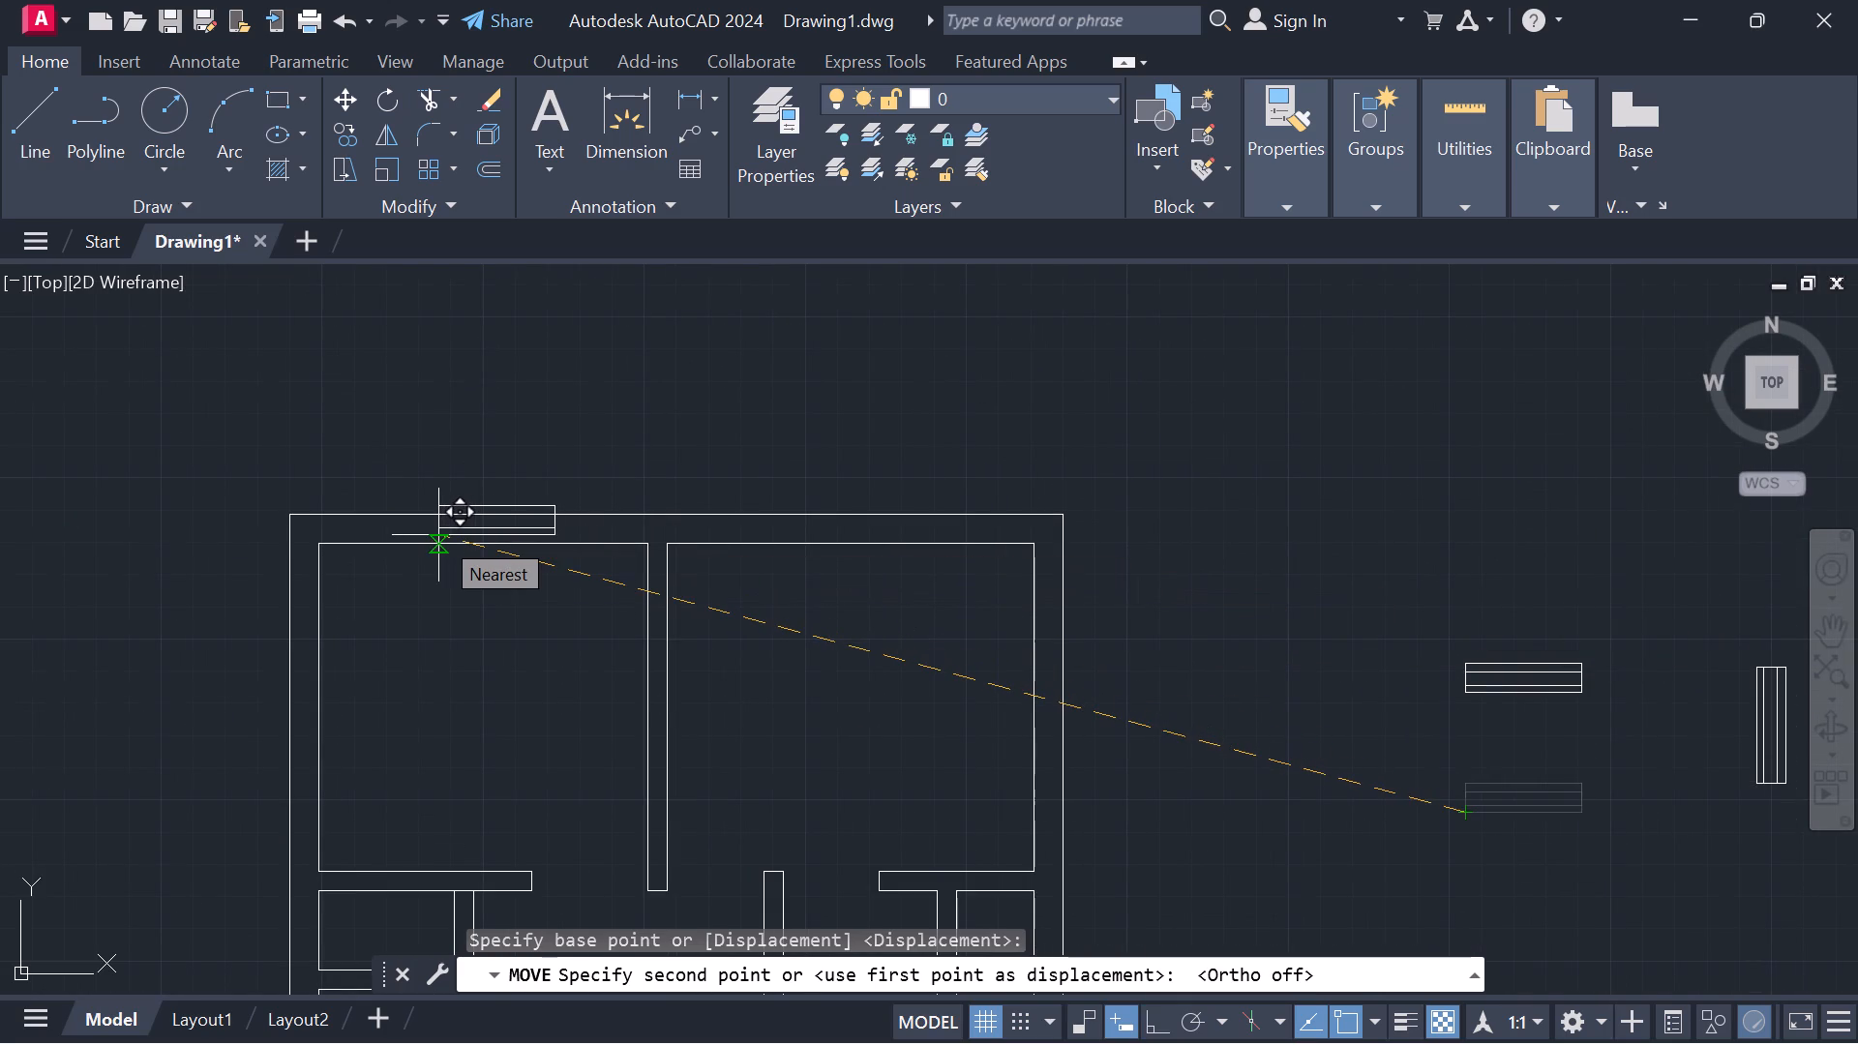
pyautogui.scroll(2, 438, 535)
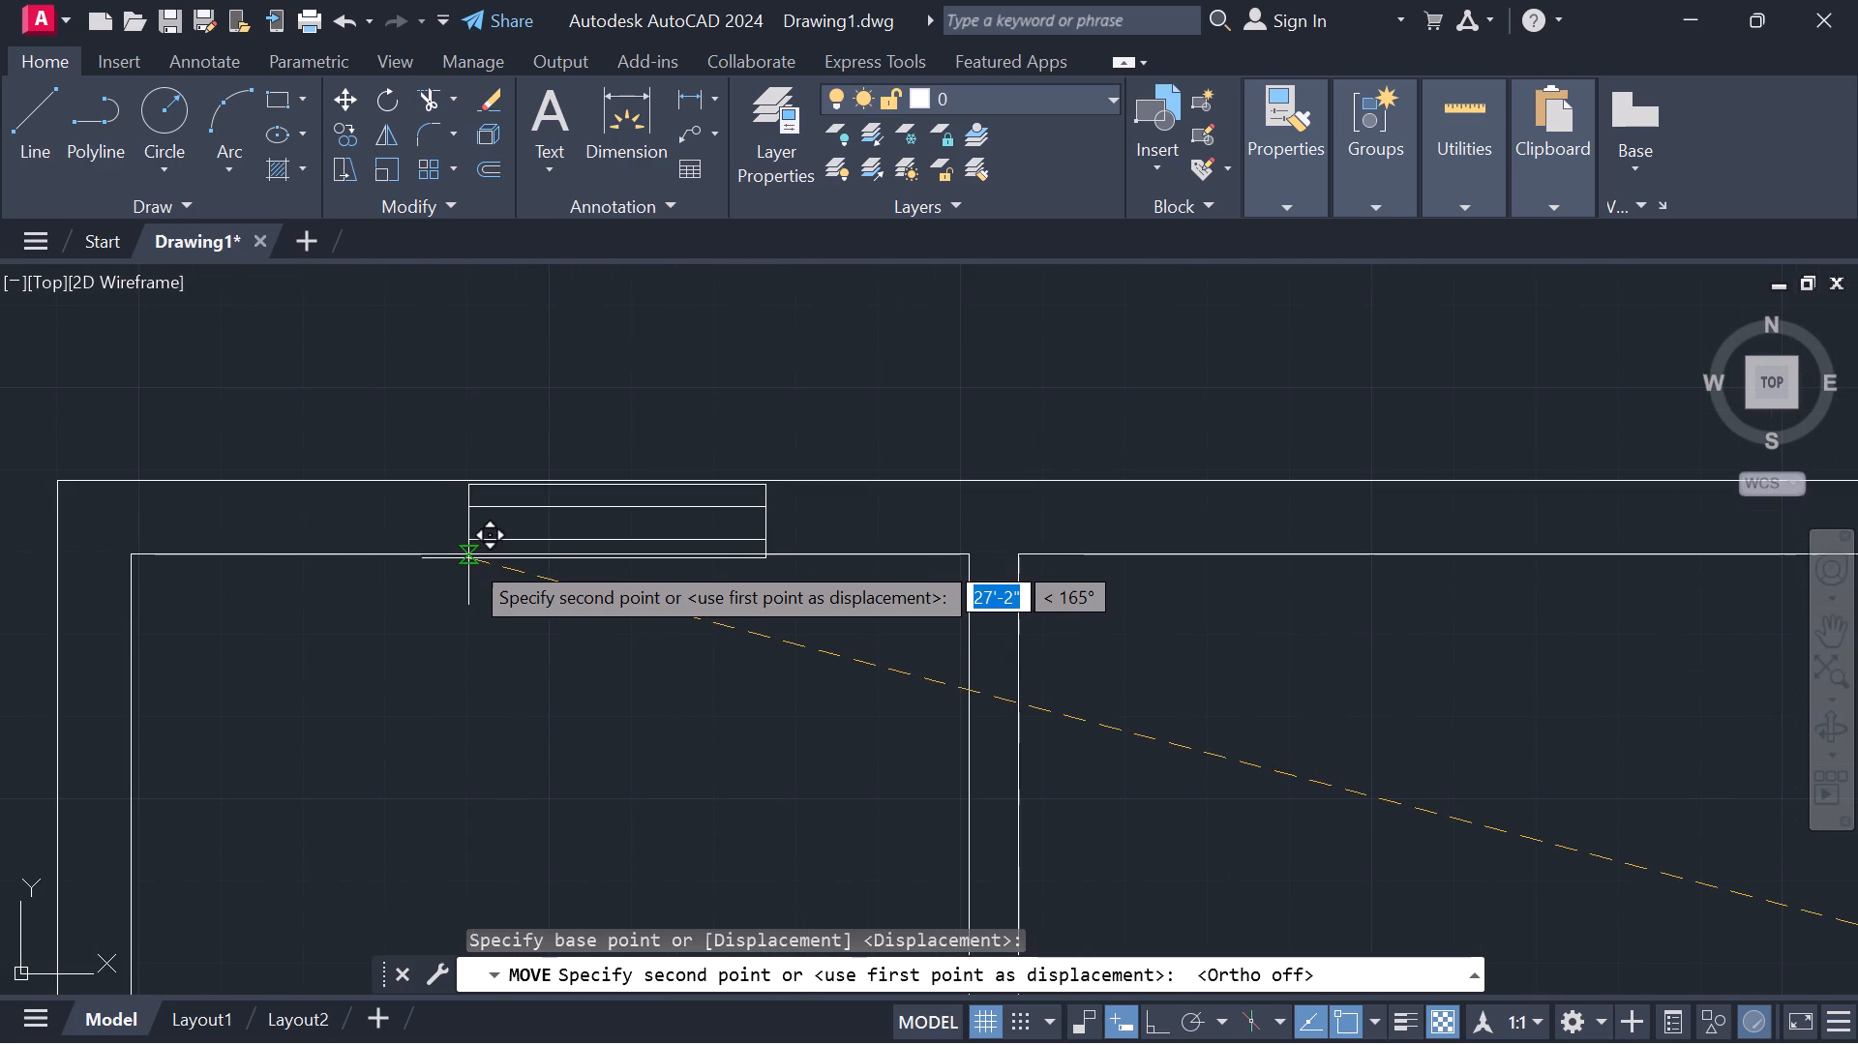
pyautogui.scroll(5, 468, 558)
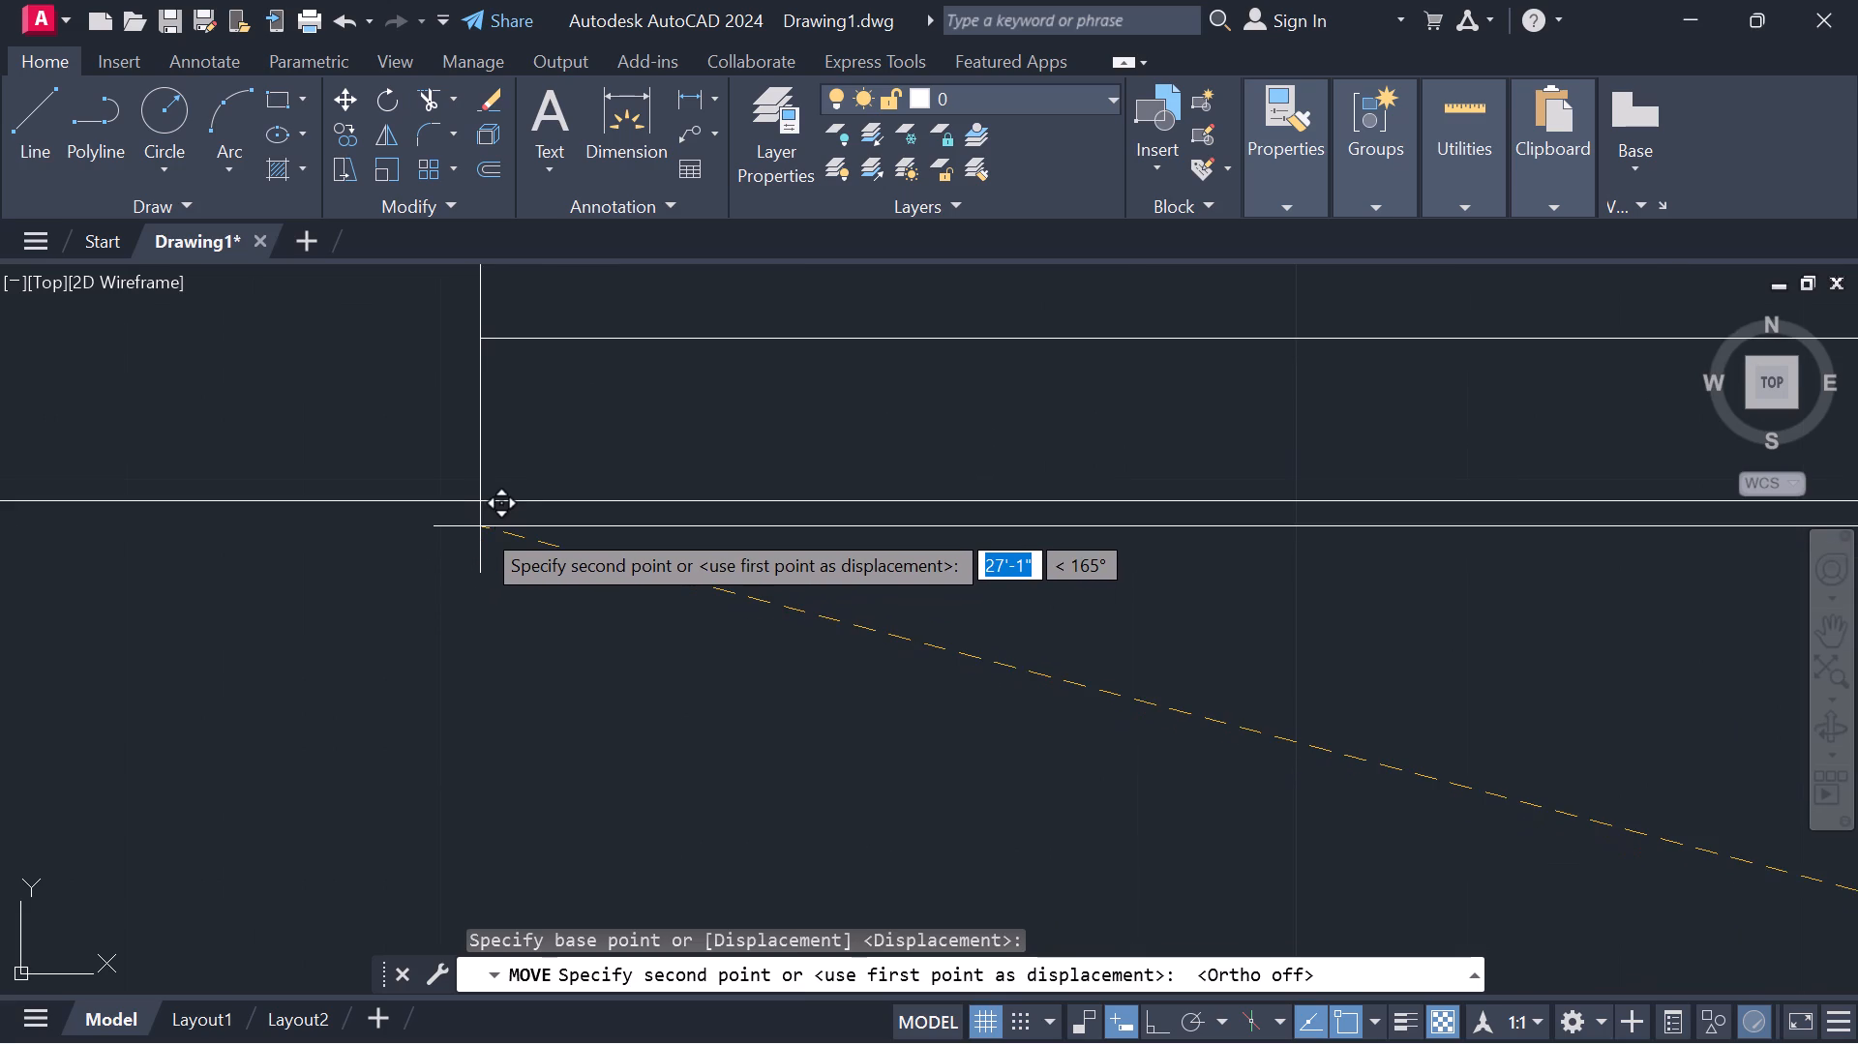
pyautogui.click(477, 504)
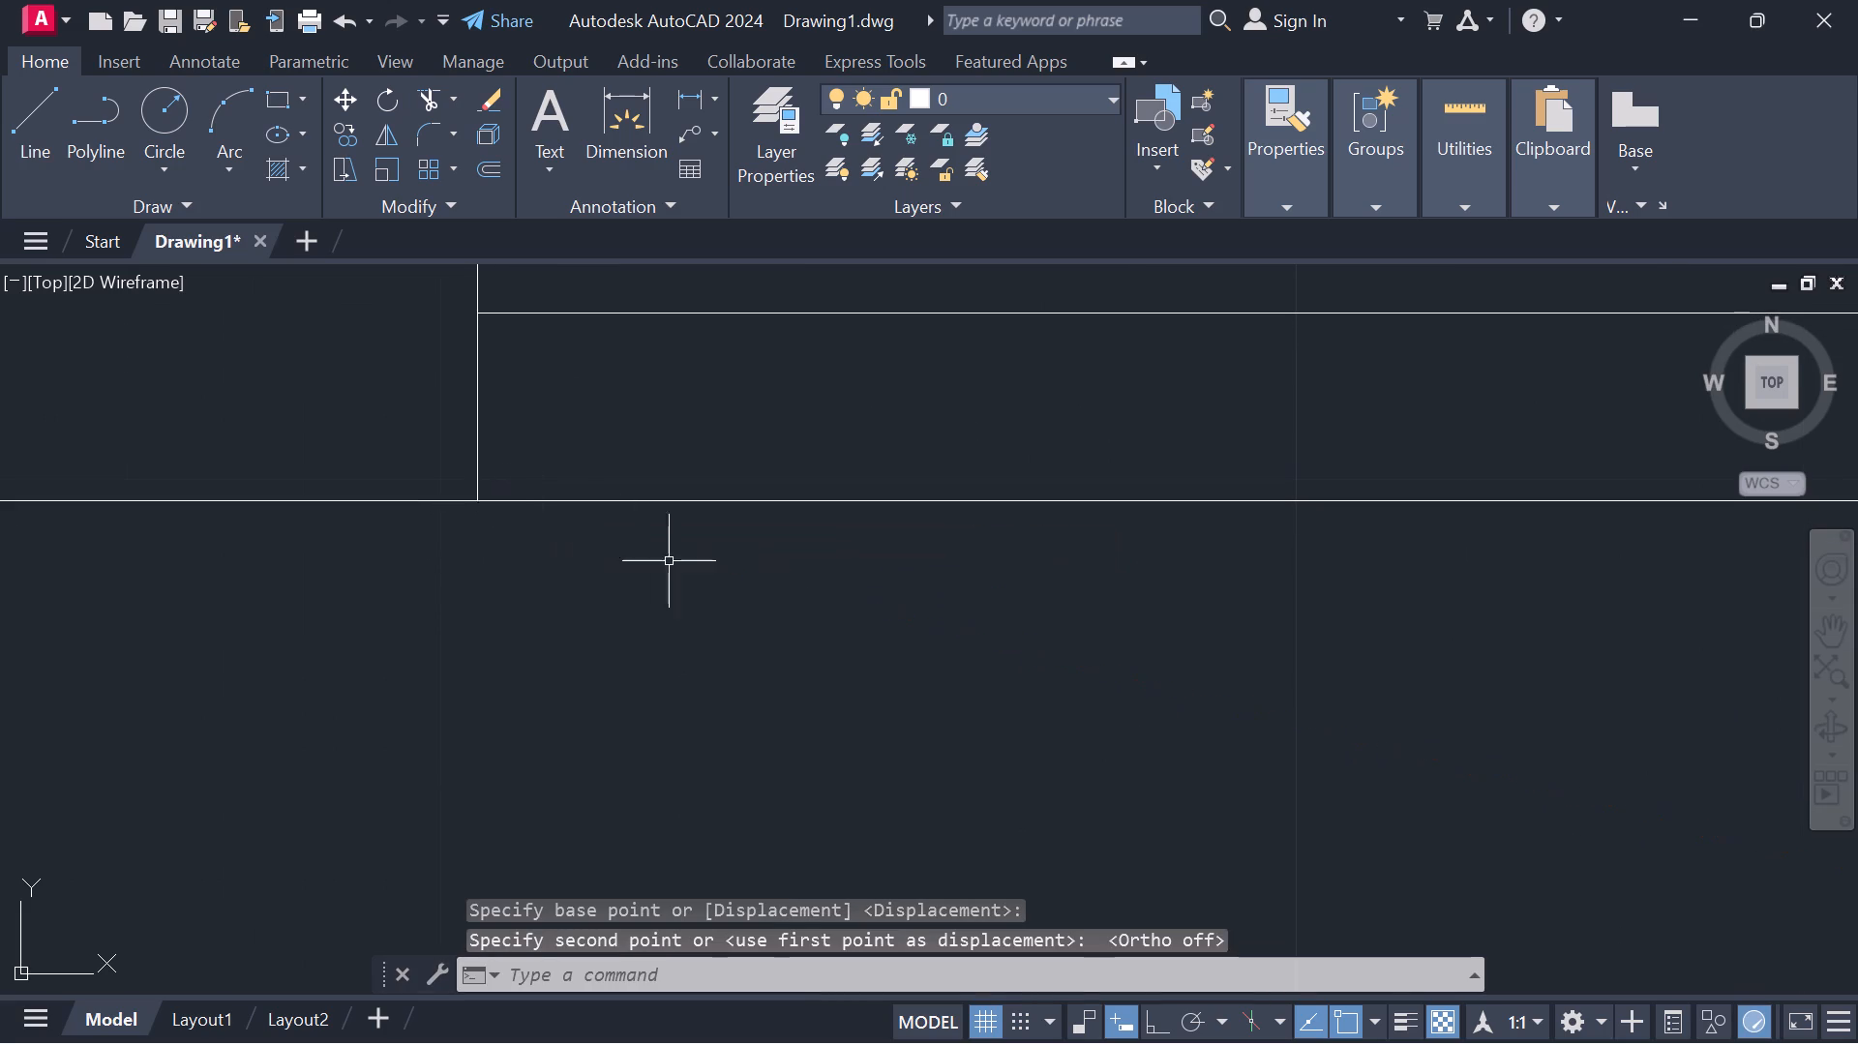
# Move the remaining horizontal window symbol by its lower-left corner onto the inner line of the upper-right room's top exterior wall.
pyautogui.scroll(-4, 750, 590)
pyautogui.scroll(1, 807, 624)
pyautogui.scroll(-2, 844, 625)
pyautogui.scroll(-3, 1191, 644)
pyautogui.scroll(1, 1234, 656)
pyautogui.moveTo(1251, 648); pyautogui.dragTo(1054, 593, button='middle')
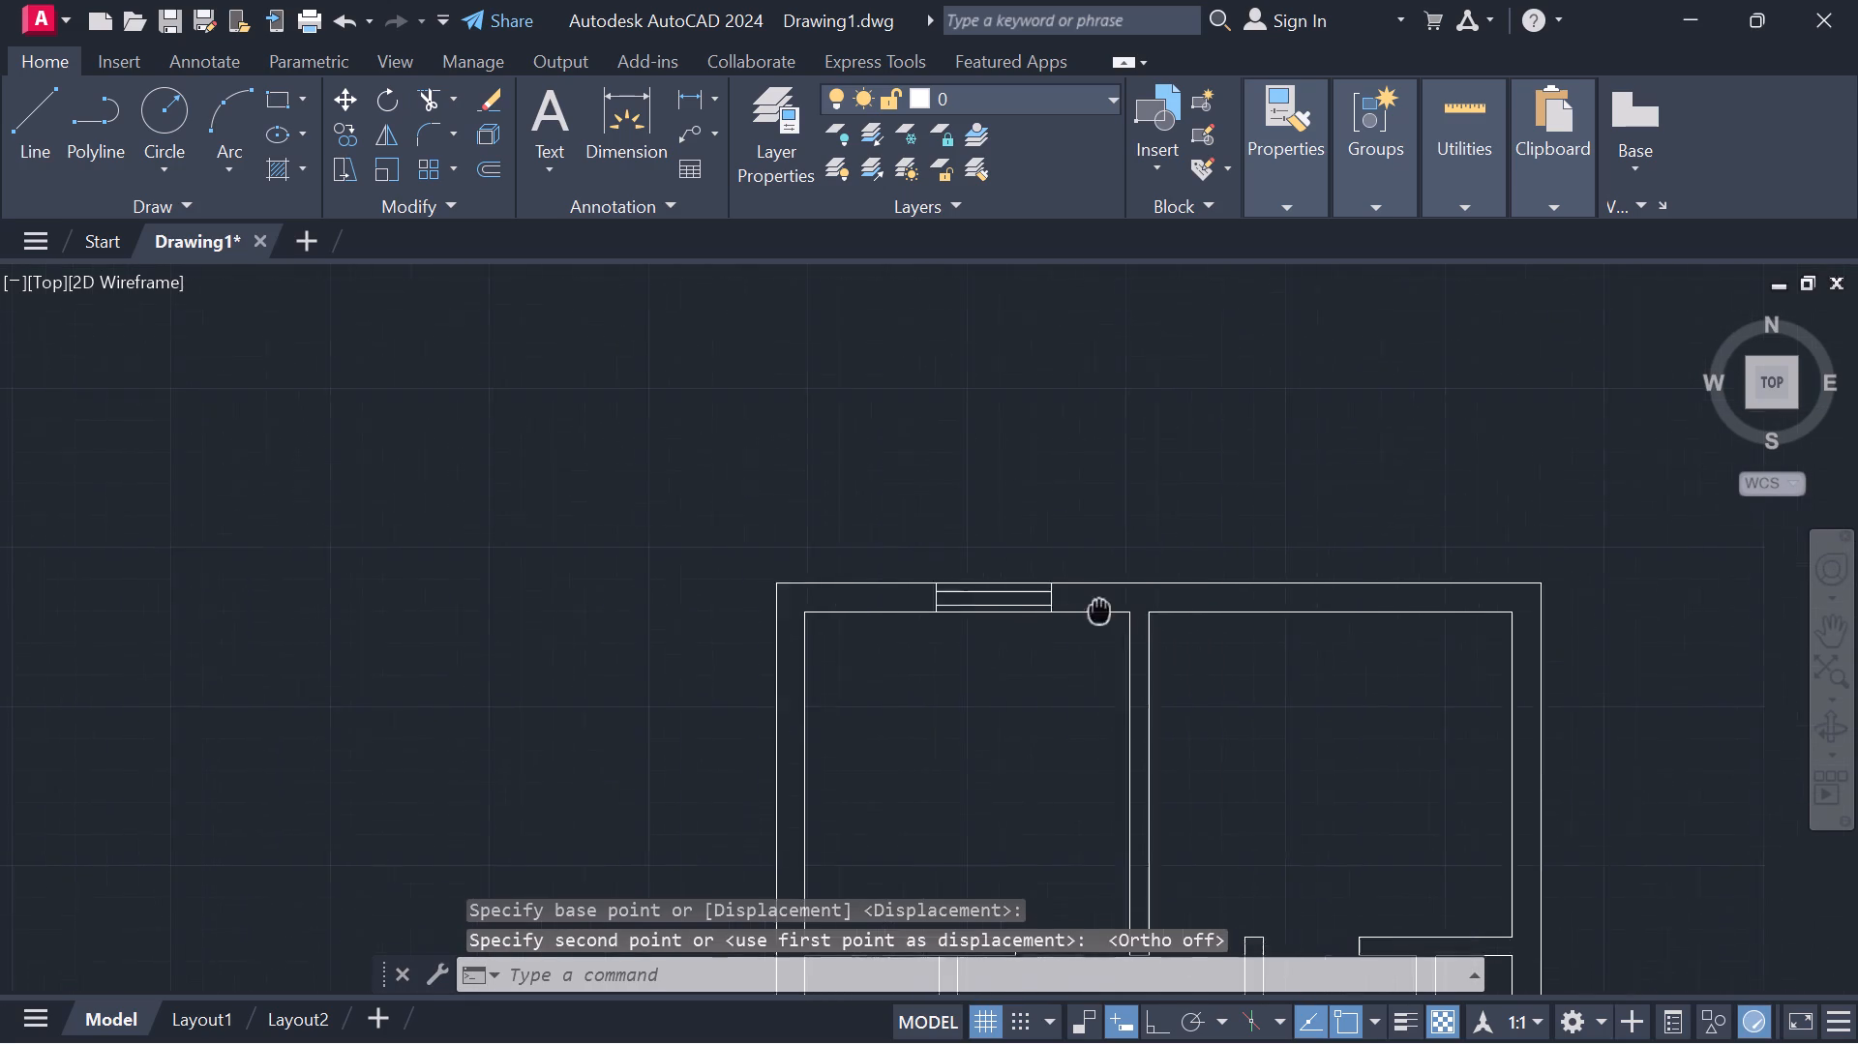
pyautogui.moveTo(1054, 593); pyautogui.dragTo(591, 457, button='middle')
pyautogui.moveTo(1416, 513); pyautogui.dragTo(1573, 548)
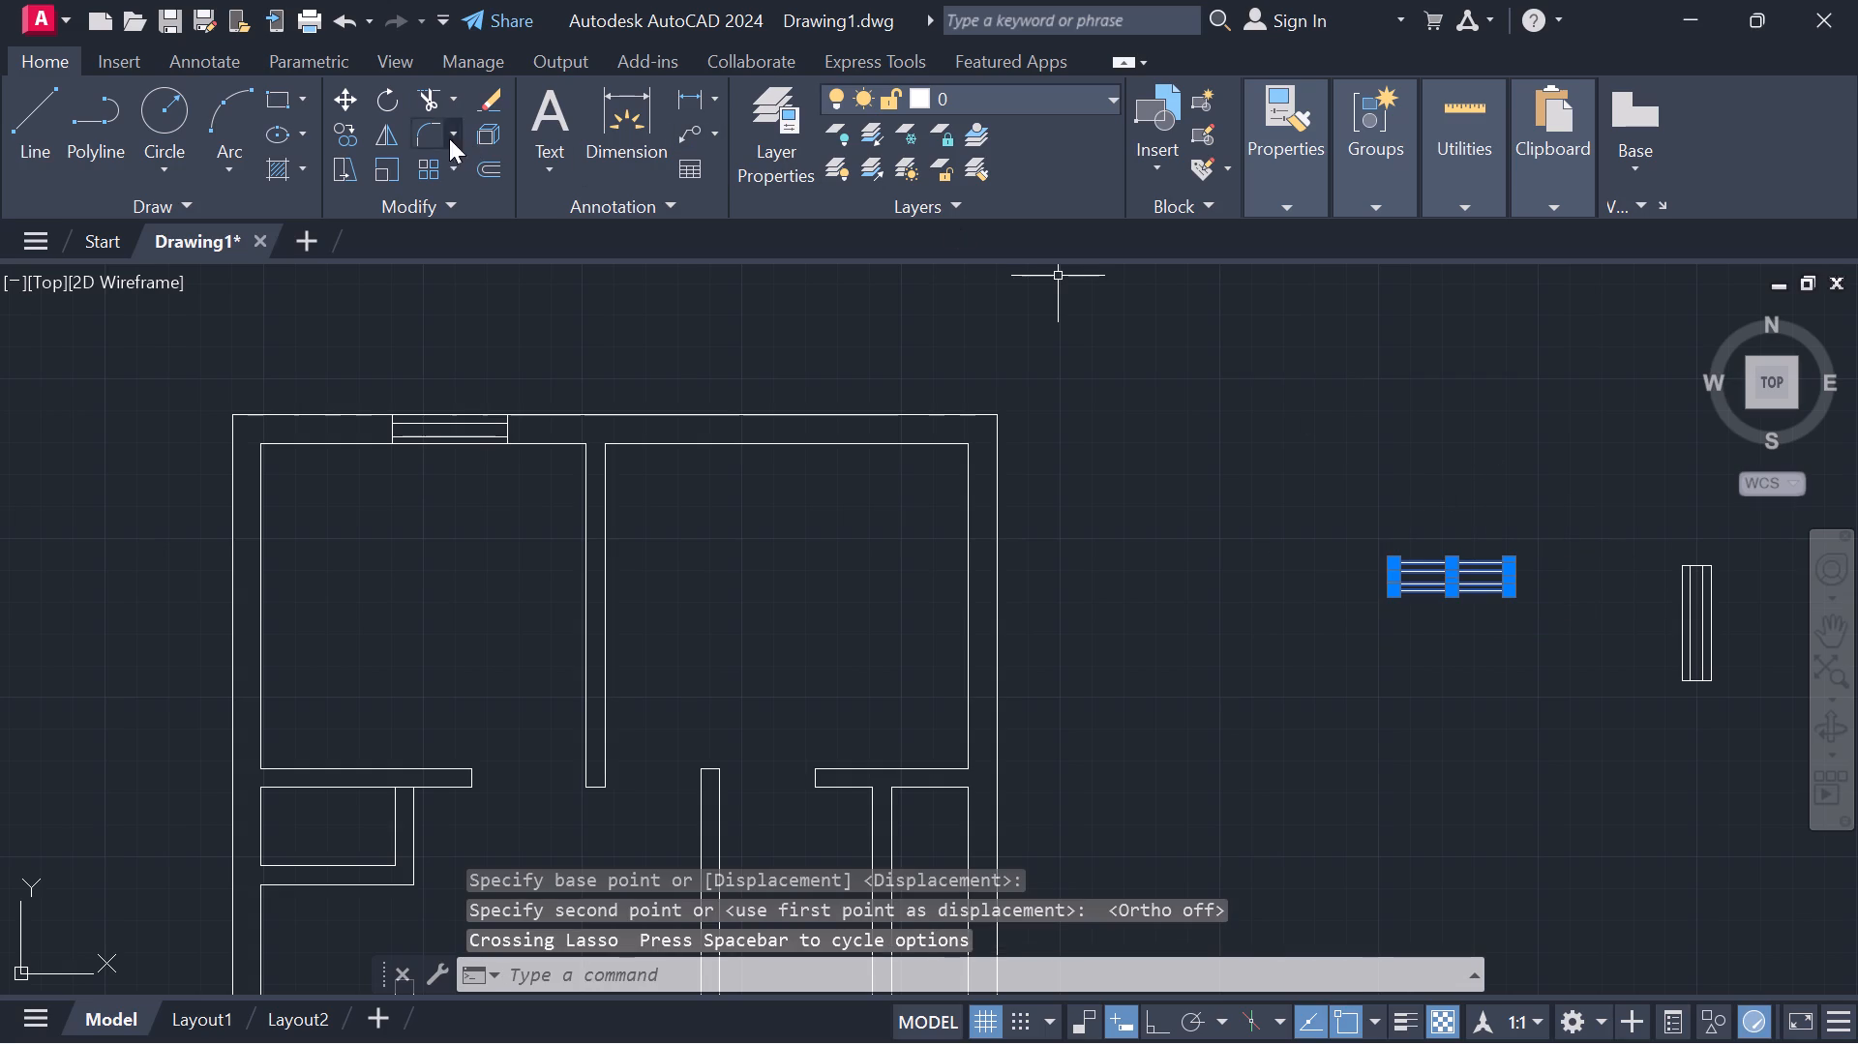
pyautogui.click(346, 101)
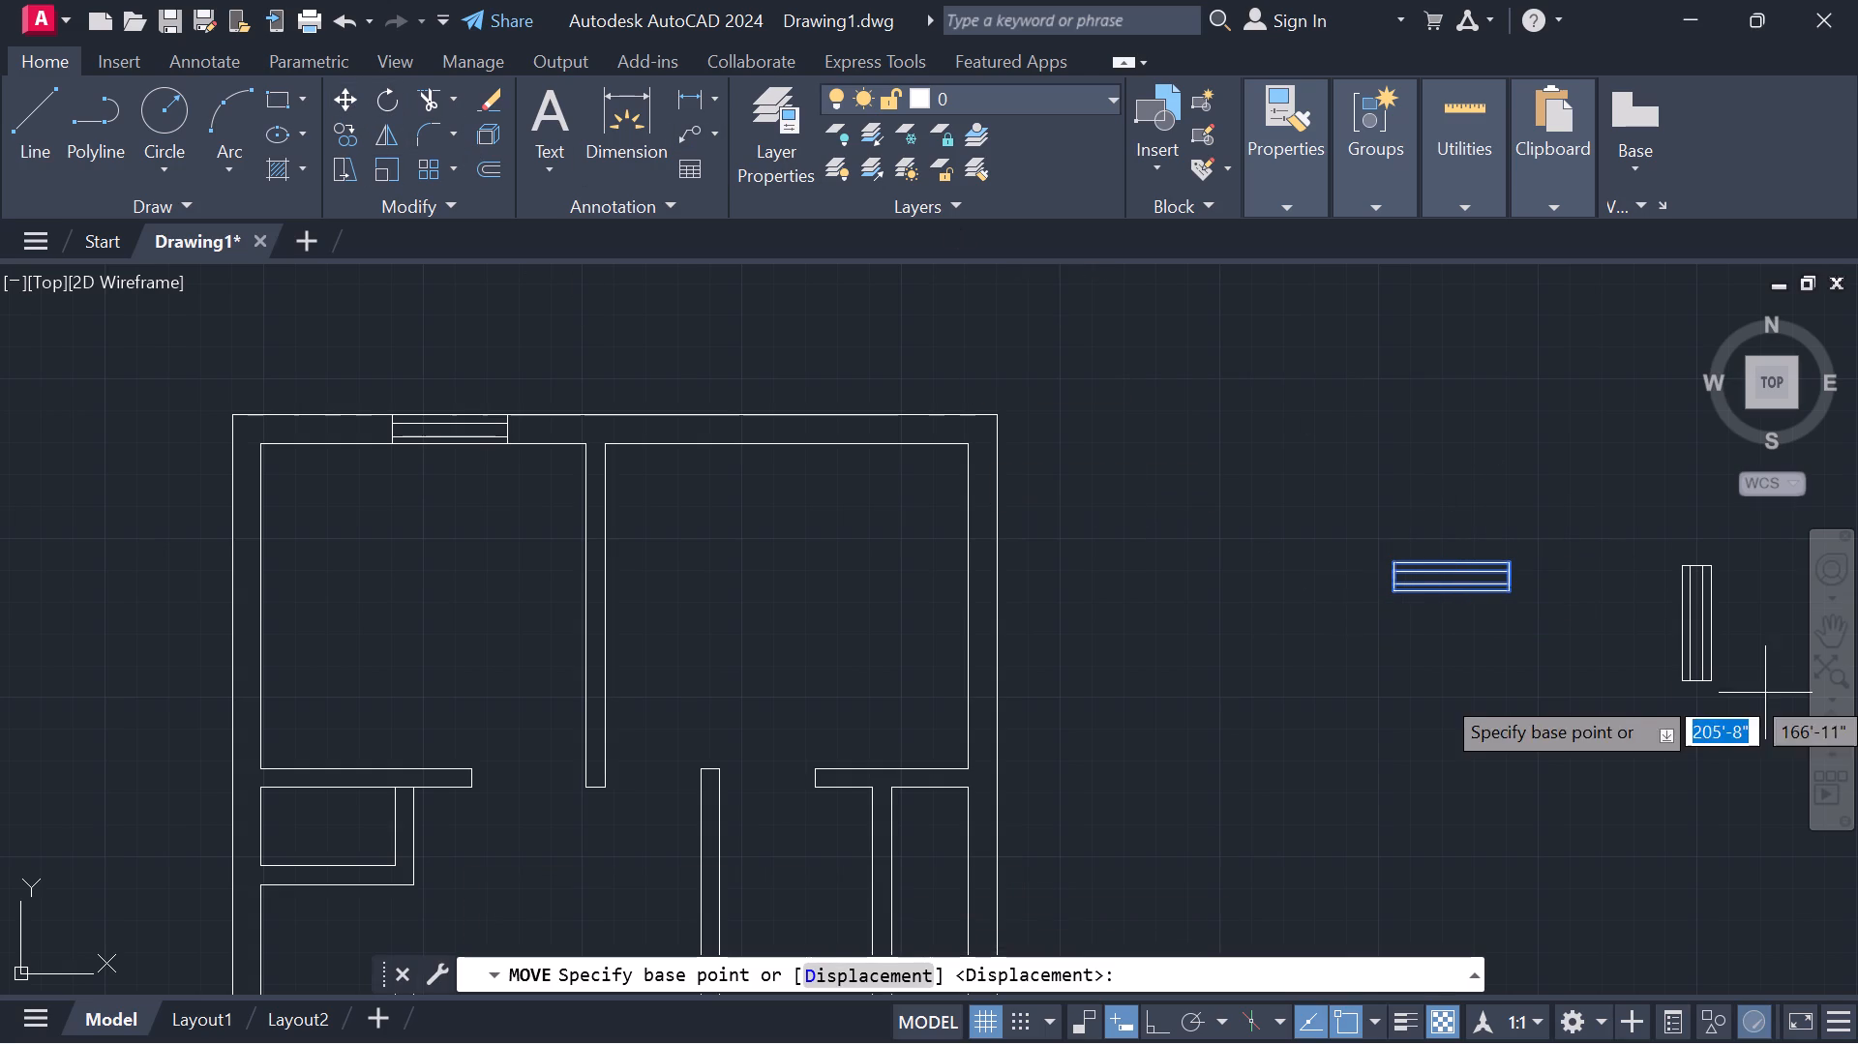
pyautogui.scroll(3, 1490, 611)
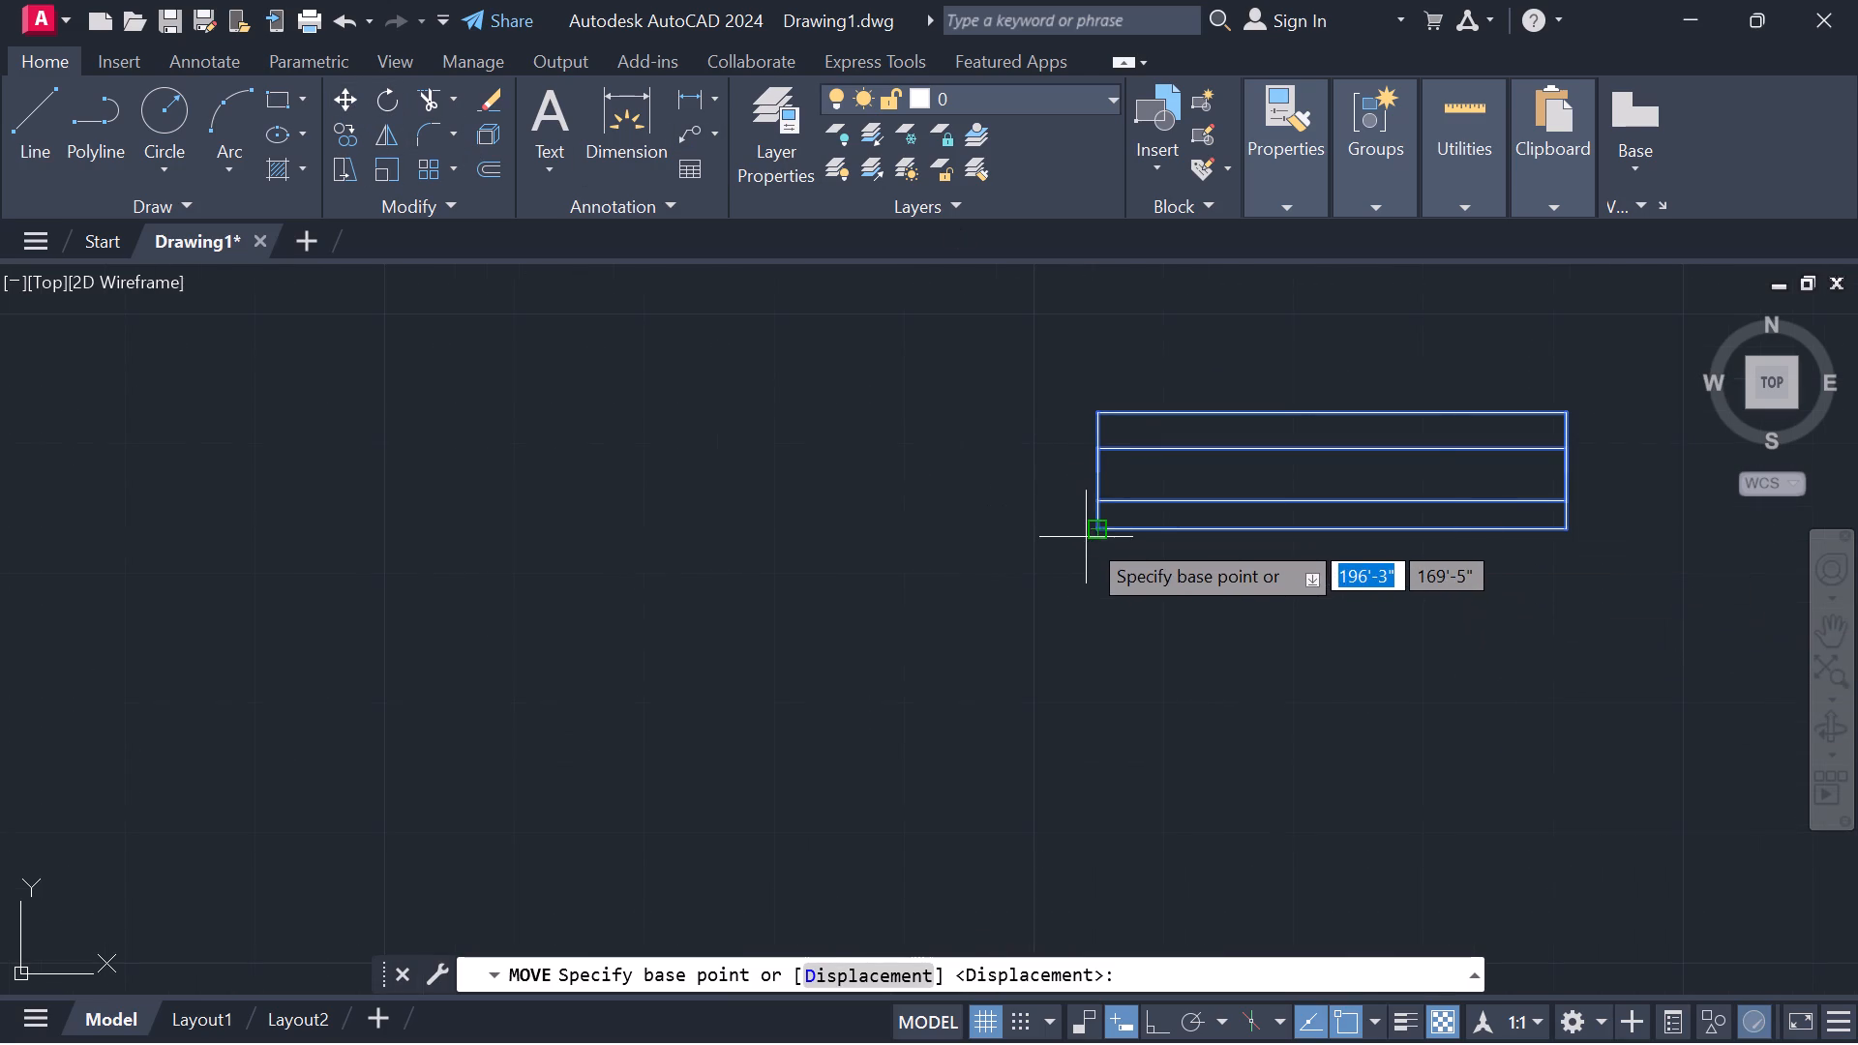
pyautogui.click(1086, 537)
pyautogui.scroll(-4, 834, 487)
pyautogui.scroll(1, 523, 430)
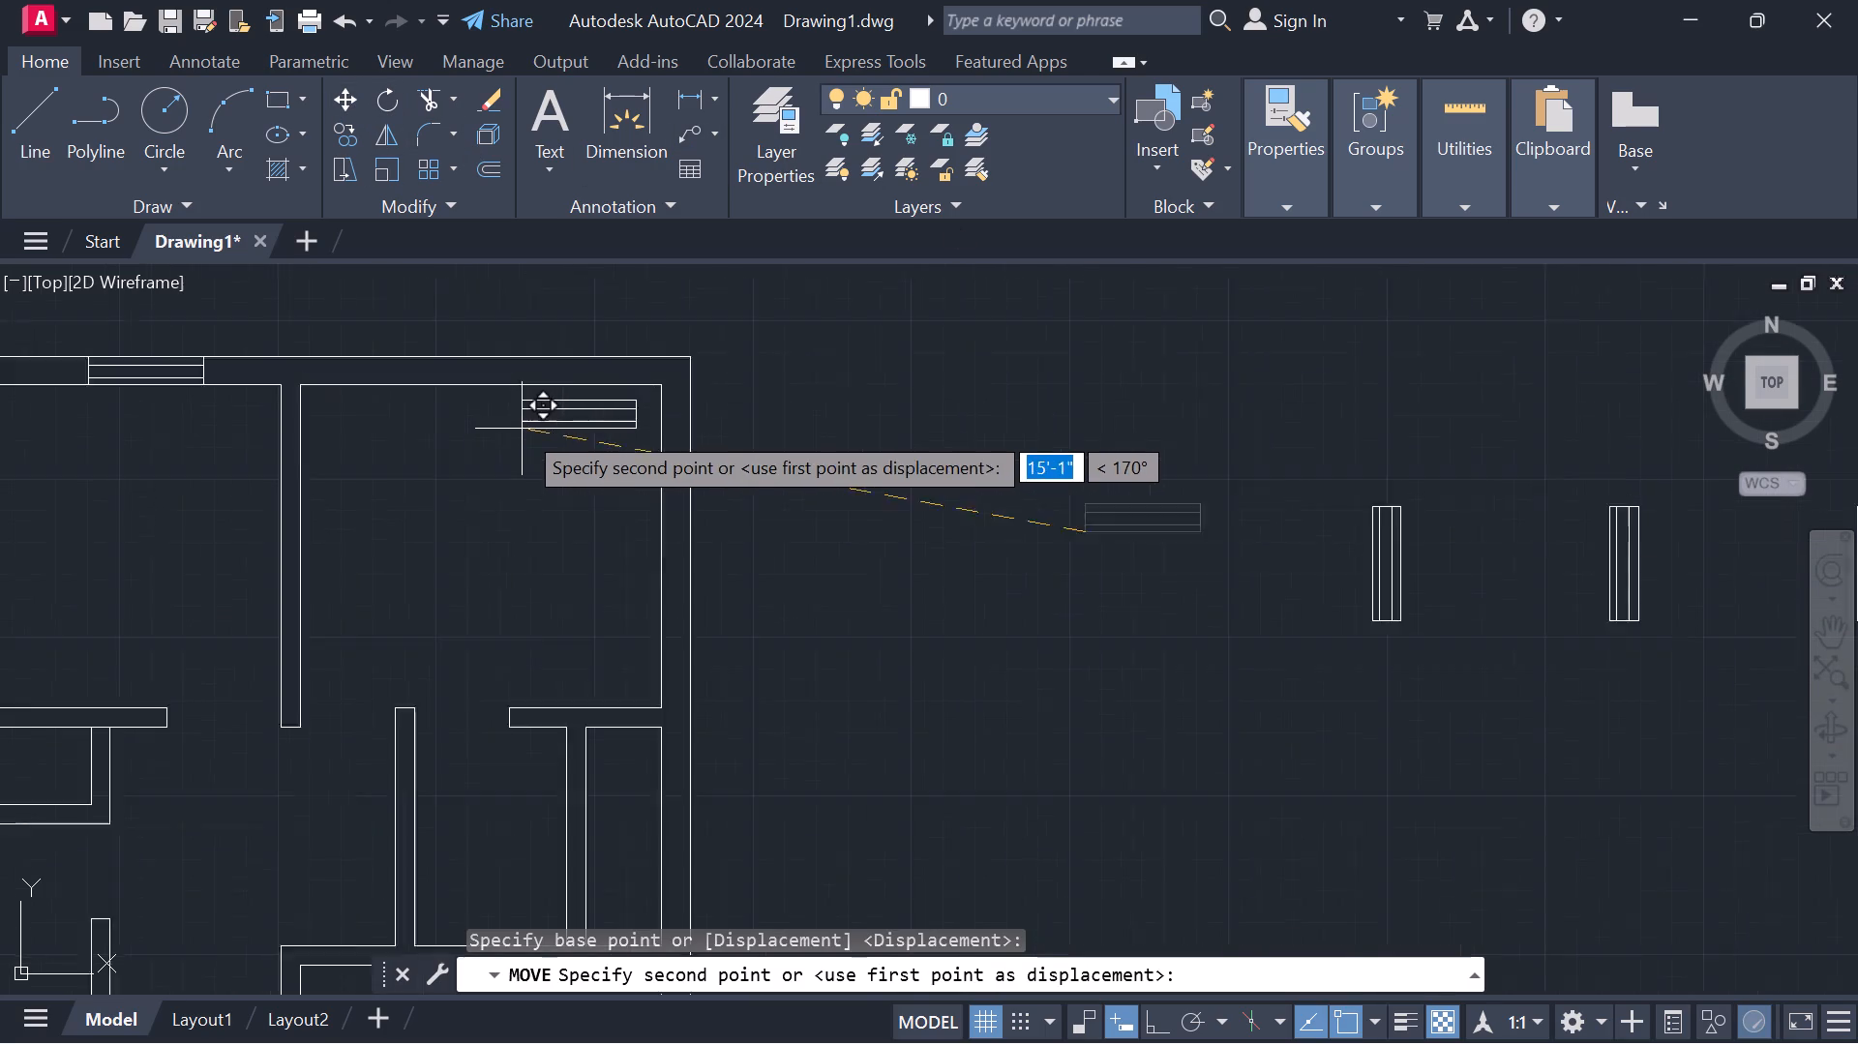
pyautogui.scroll(1, 522, 429)
pyautogui.click(433, 362)
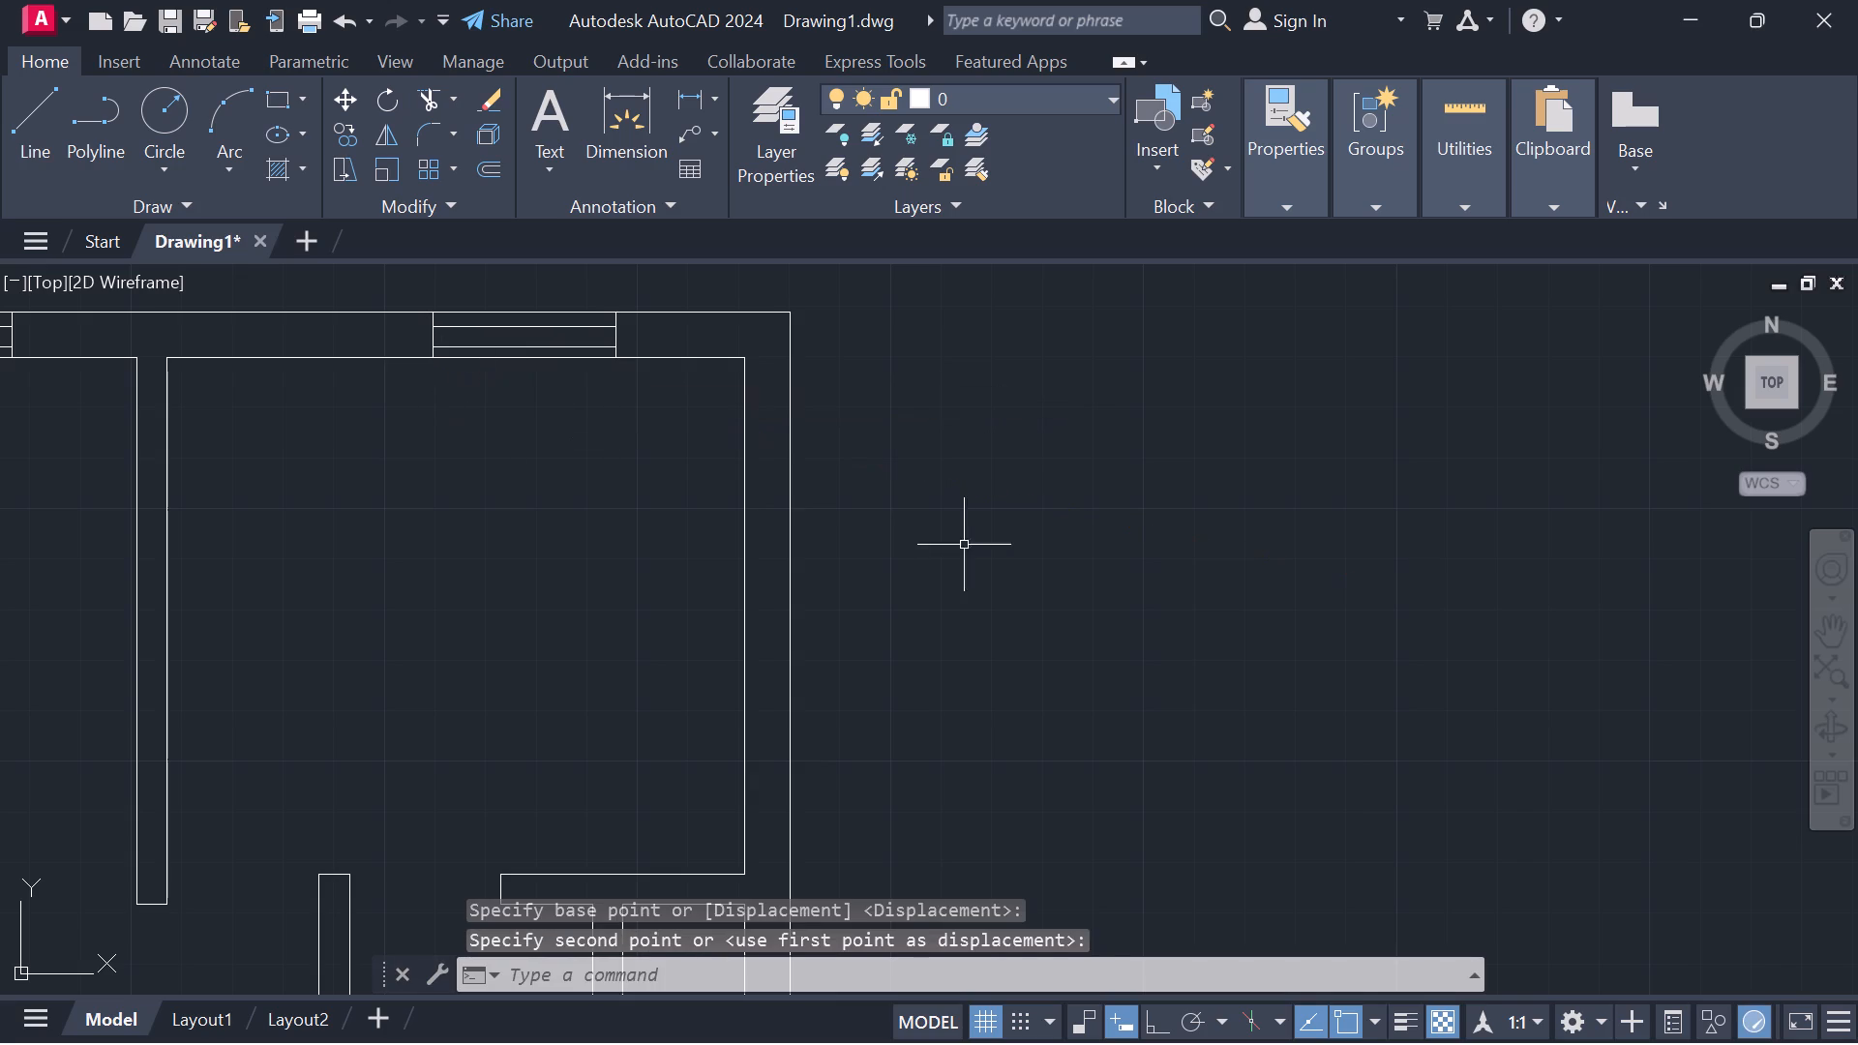
# Move the leftmost vertical wide window symbol by its lower-right corner onto the outer line of the upper-right room's right exterior wall.
pyautogui.scroll(-2, 1297, 613)
pyautogui.moveTo(1290, 522); pyautogui.dragTo(944, 293, button='middle')
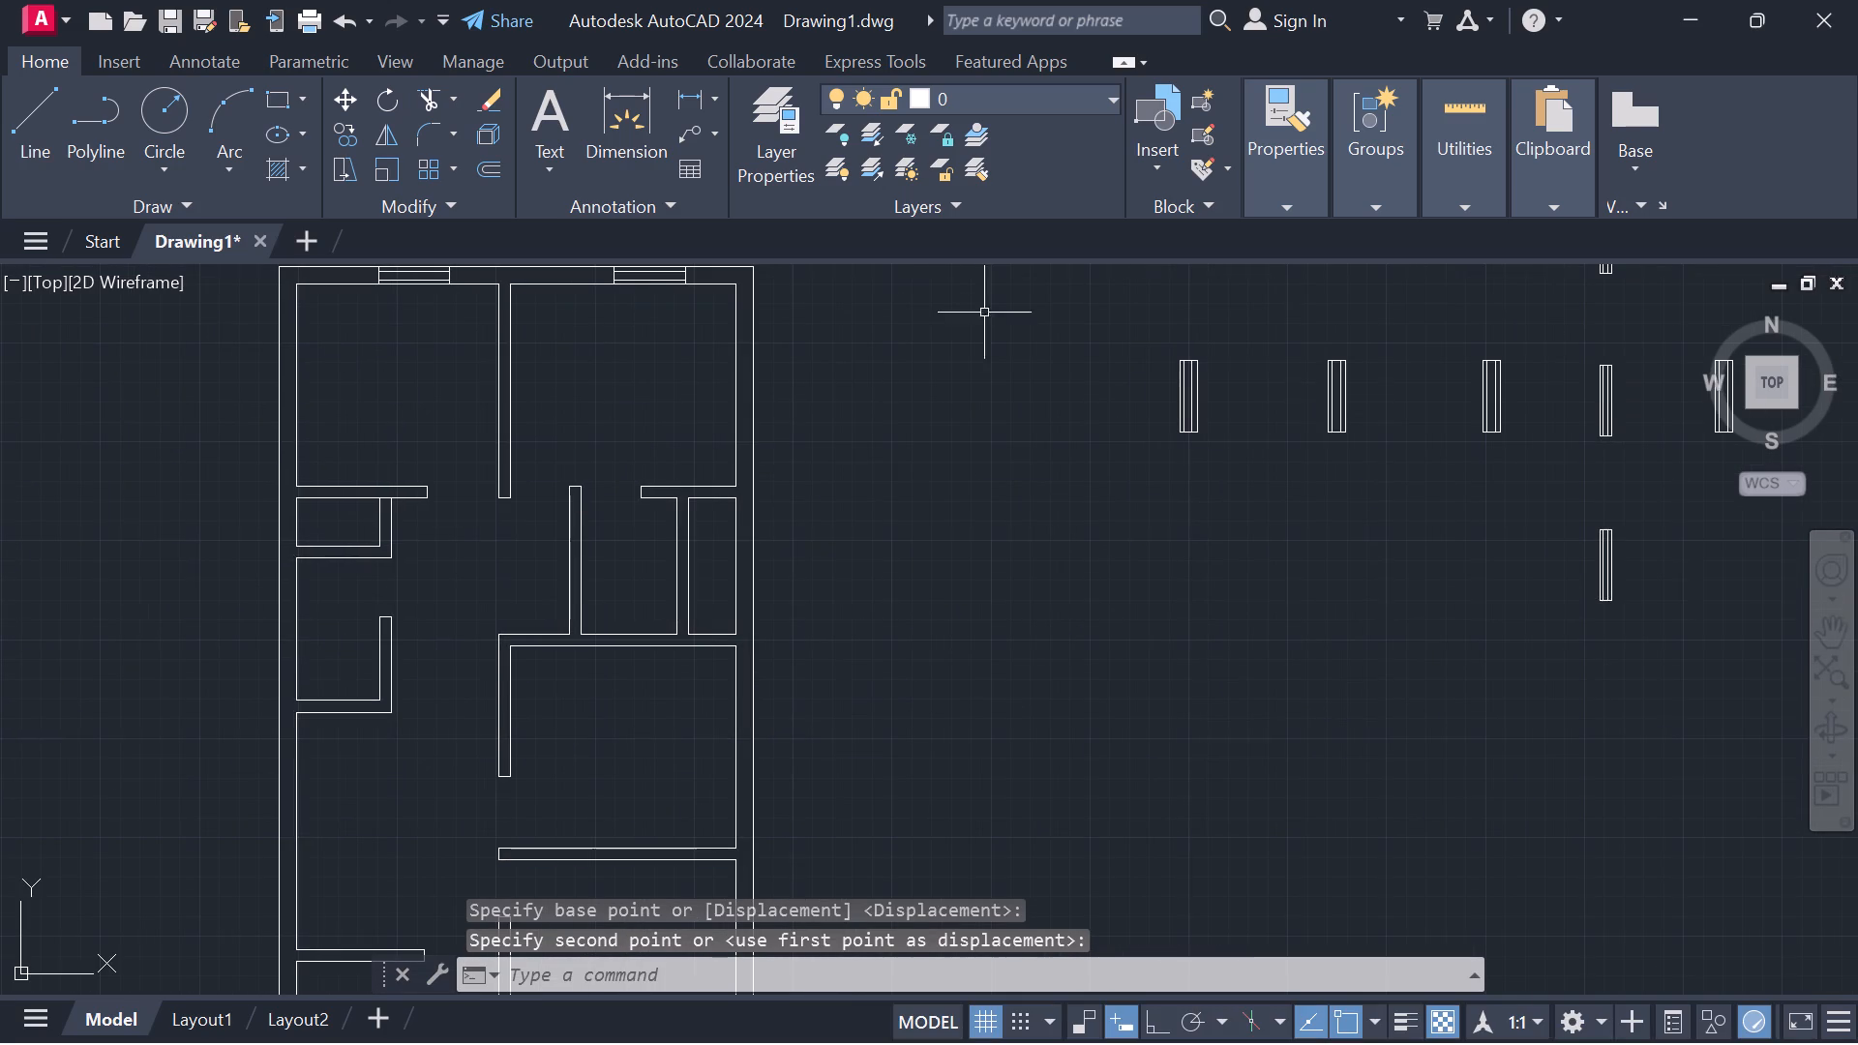
pyautogui.moveTo(1235, 338); pyautogui.dragTo(1206, 463)
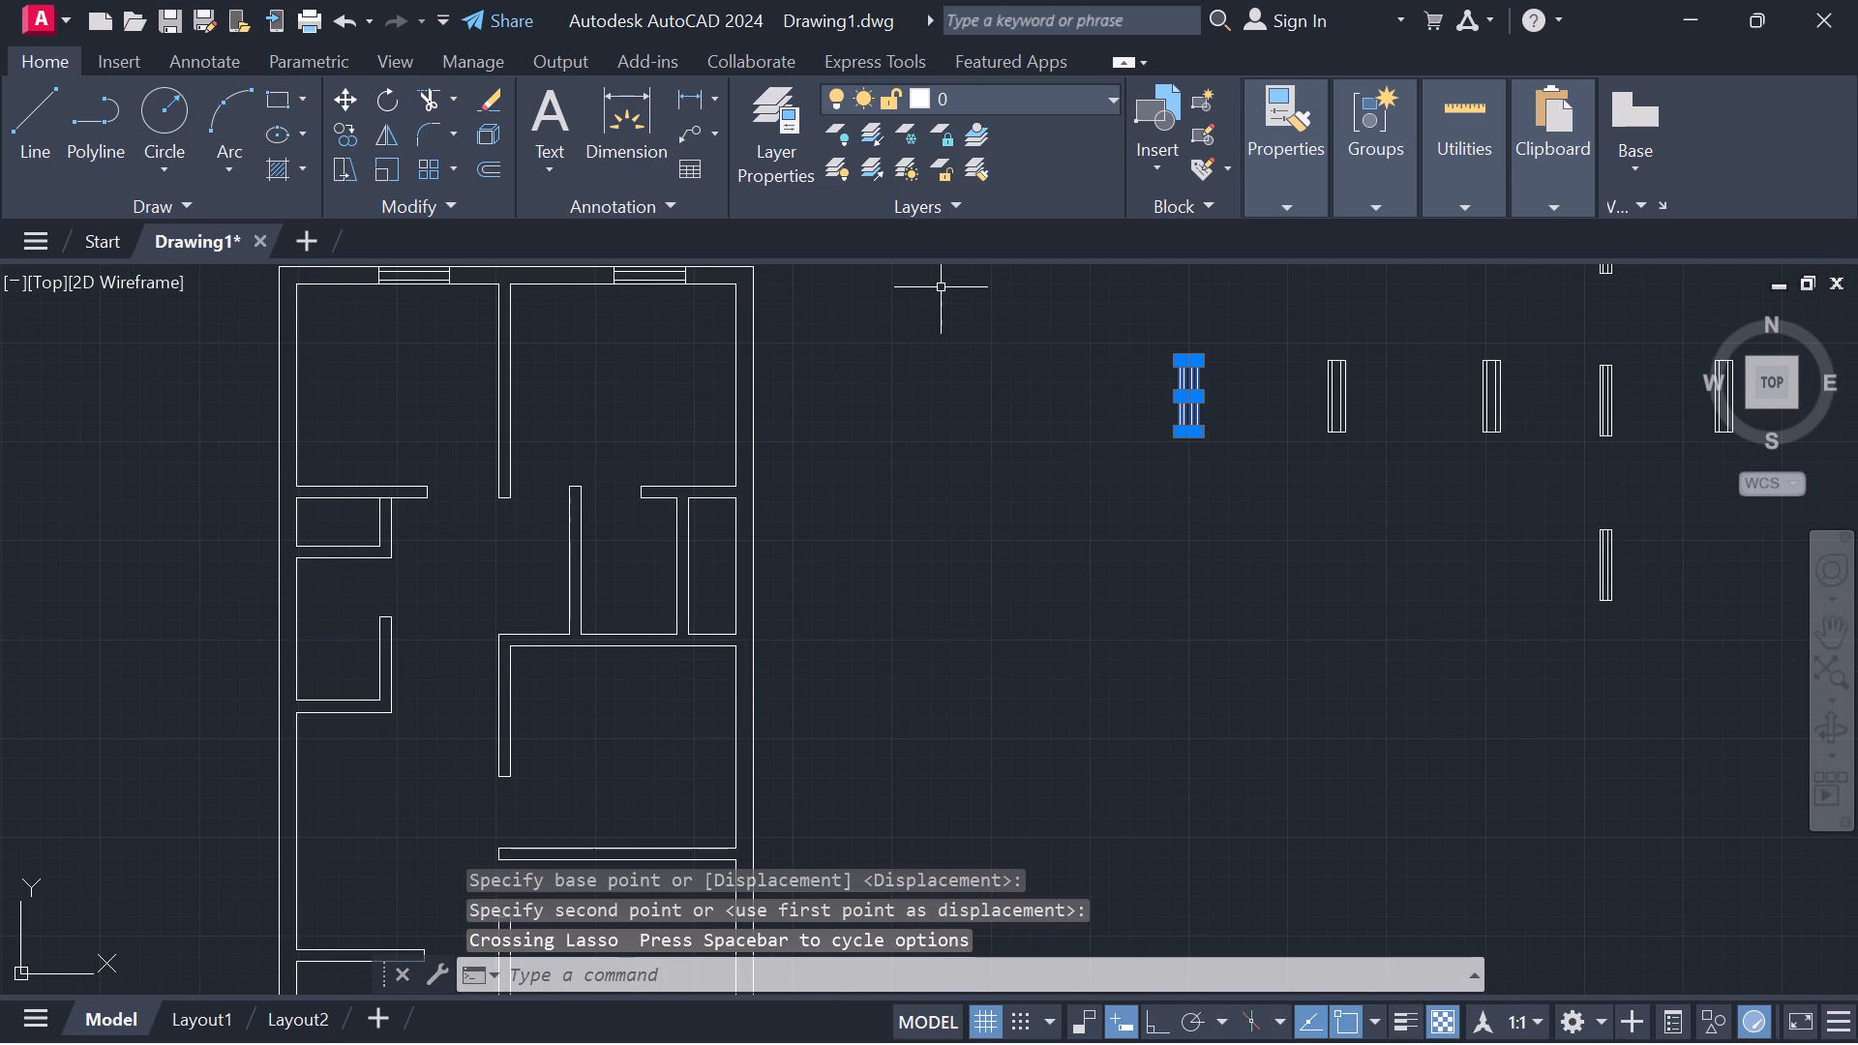
pyautogui.click(335, 90)
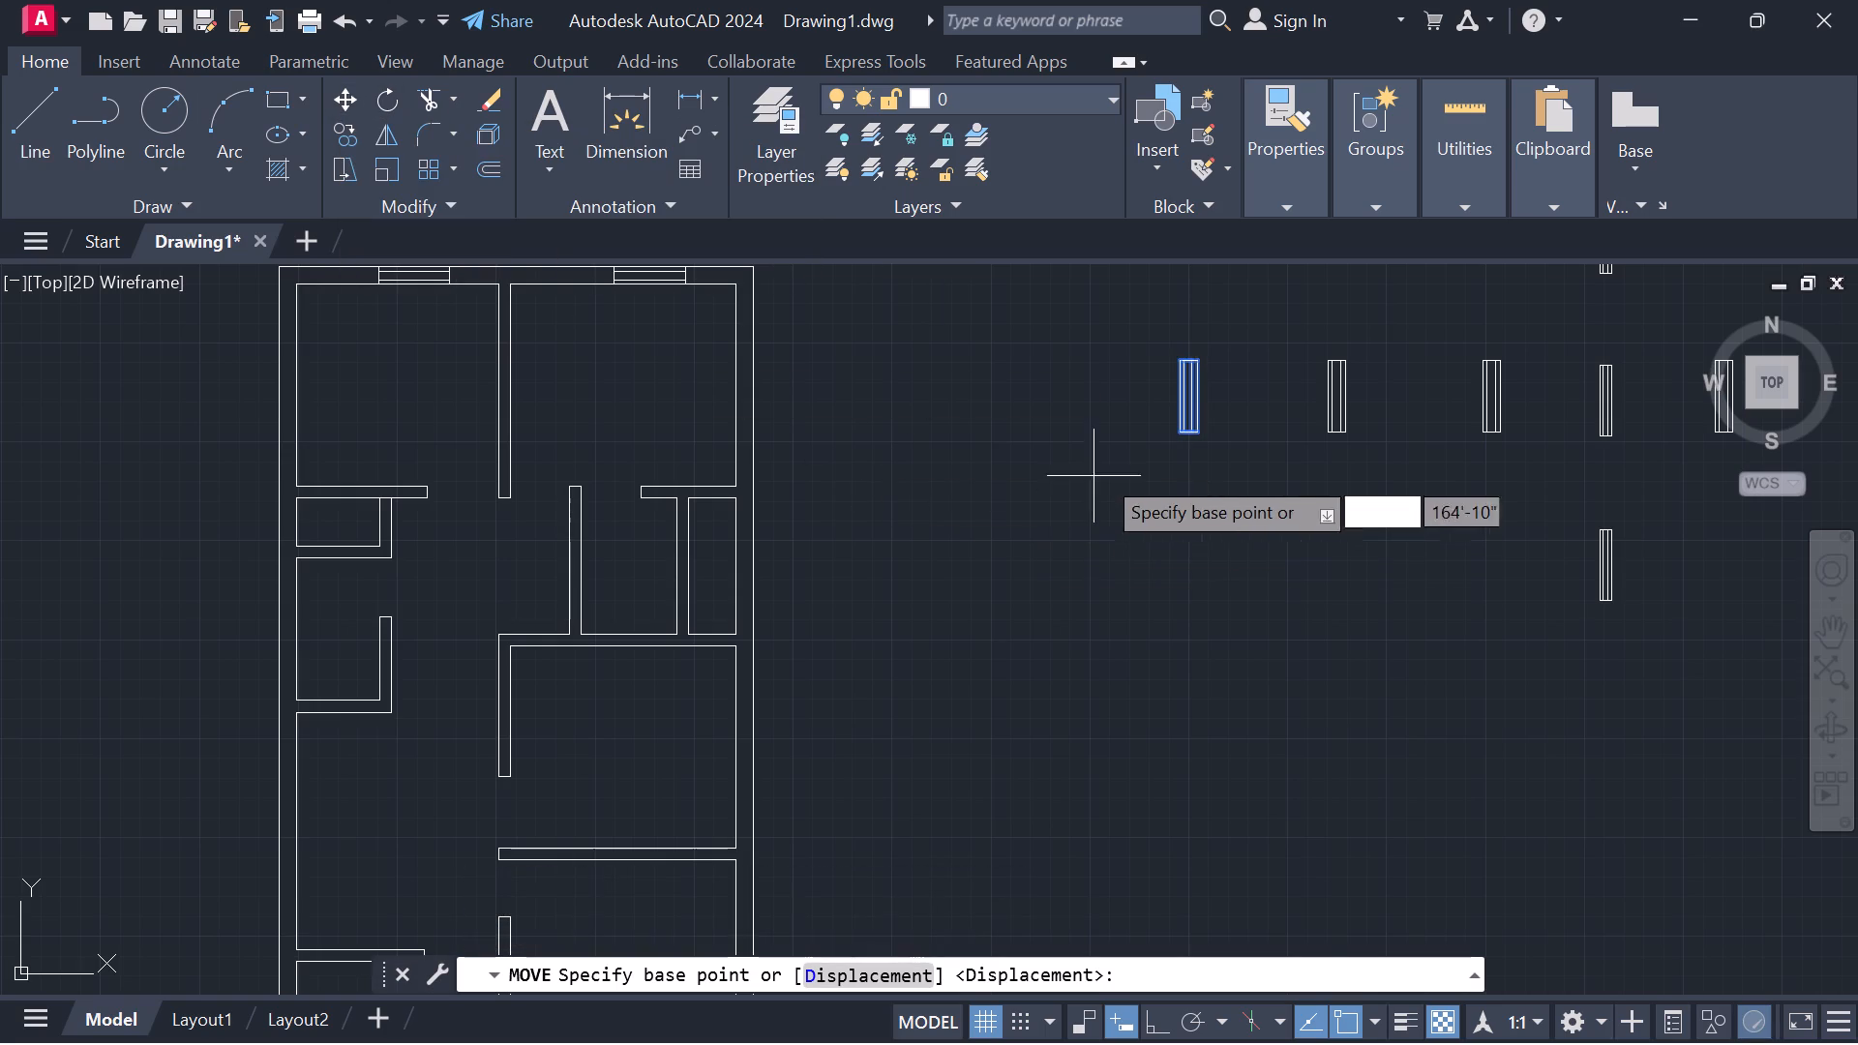
pyautogui.scroll(1, 1137, 457)
pyautogui.scroll(2, 1364, 428)
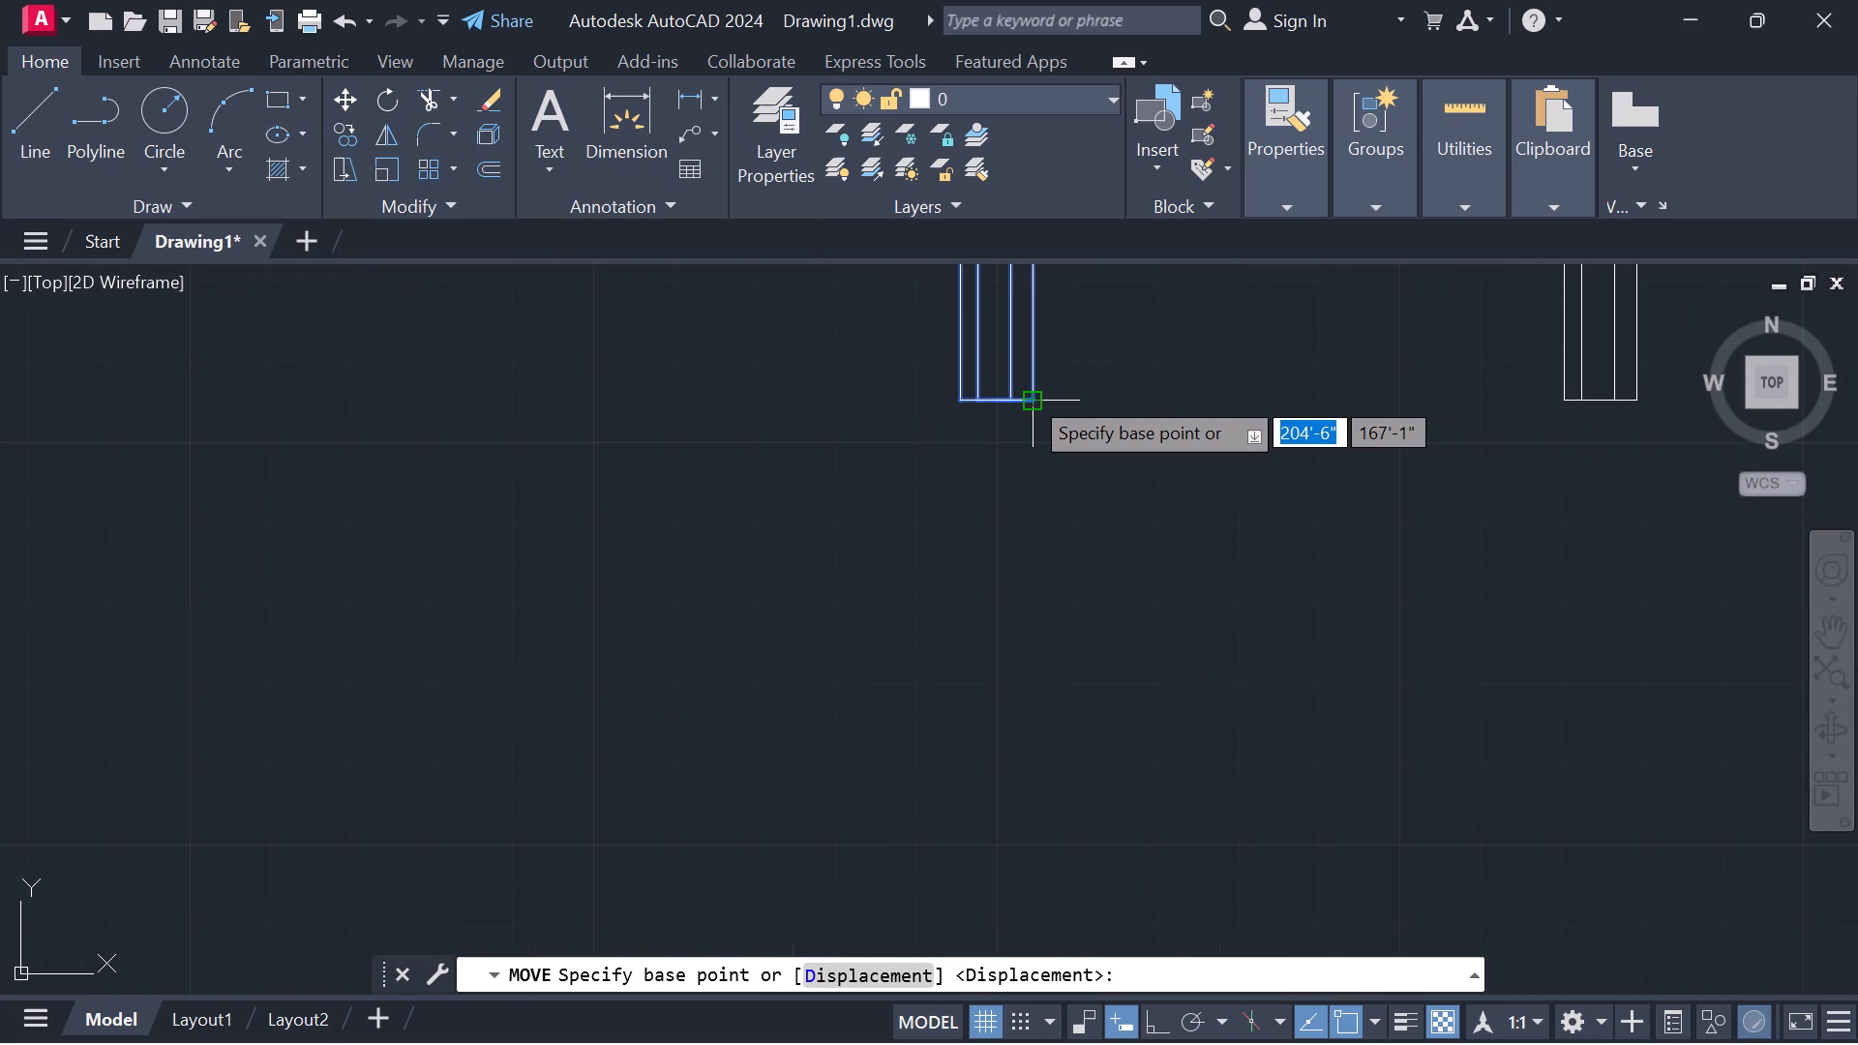
pyautogui.click(1028, 394)
pyautogui.scroll(-4, 536, 506)
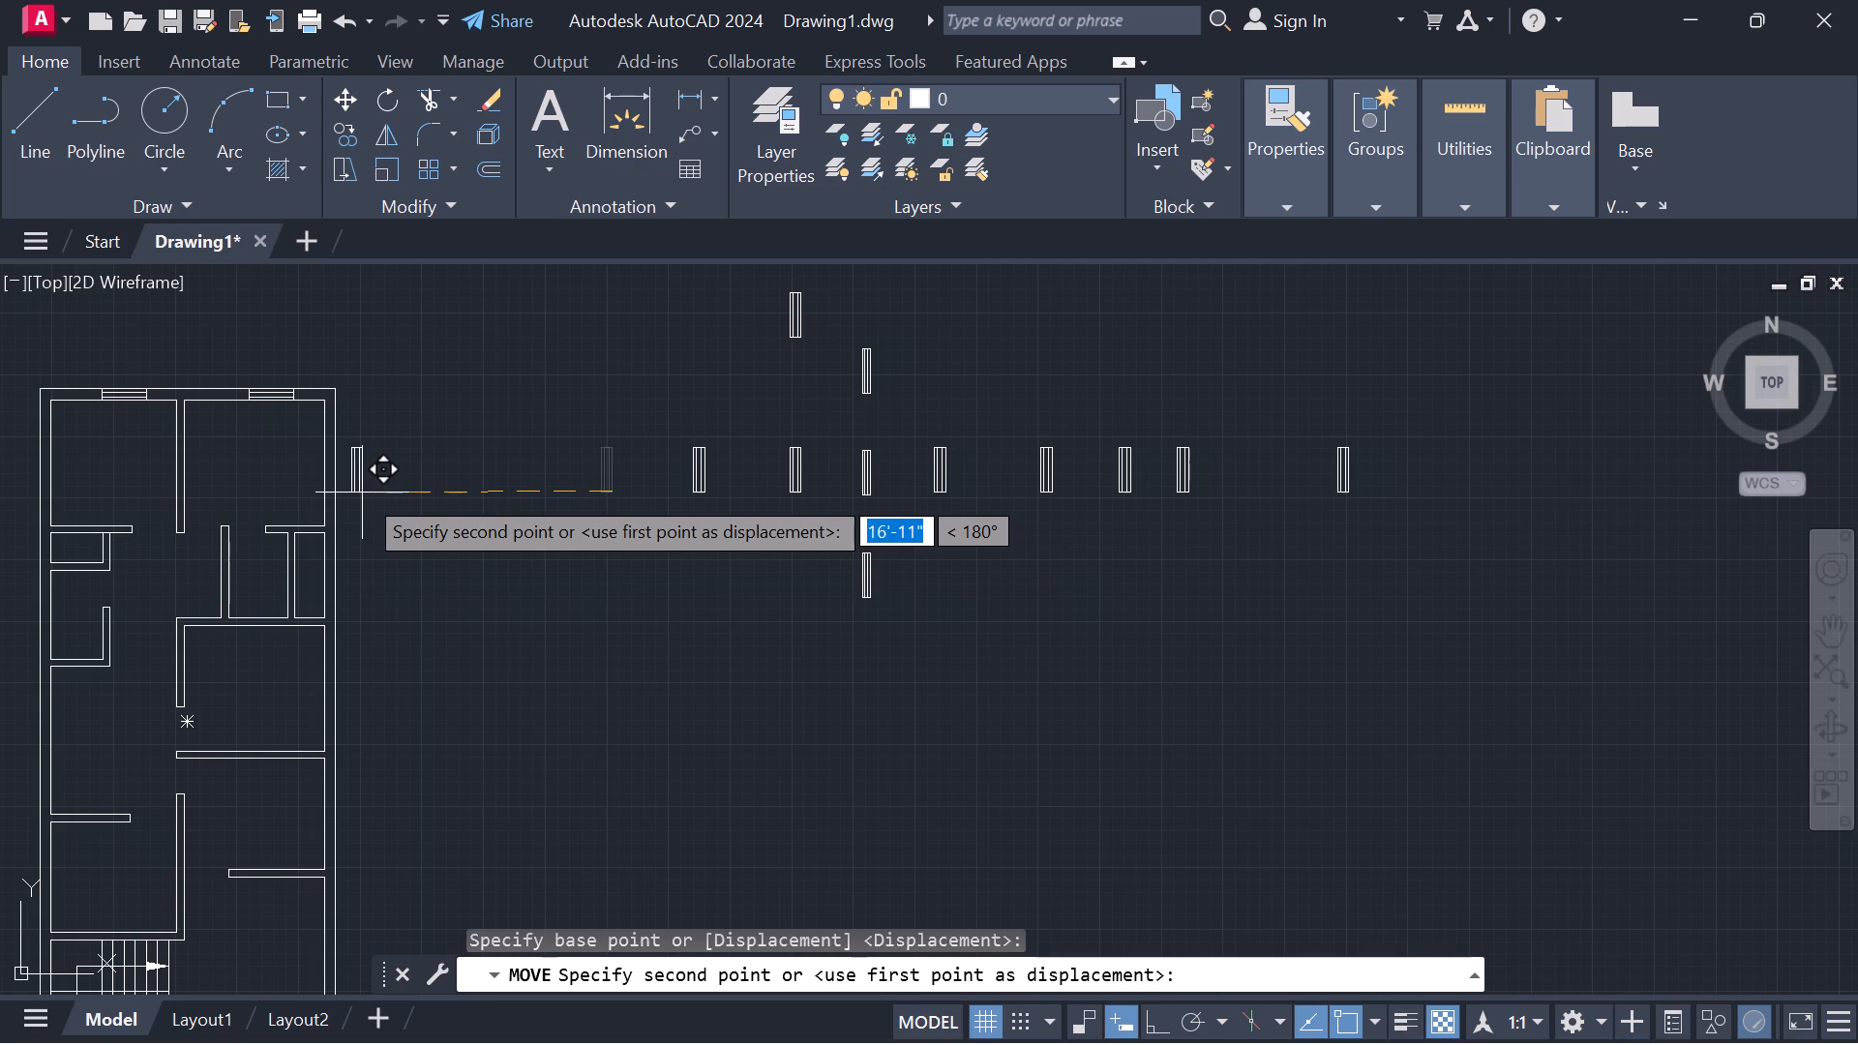
pyautogui.scroll(2, 360, 492)
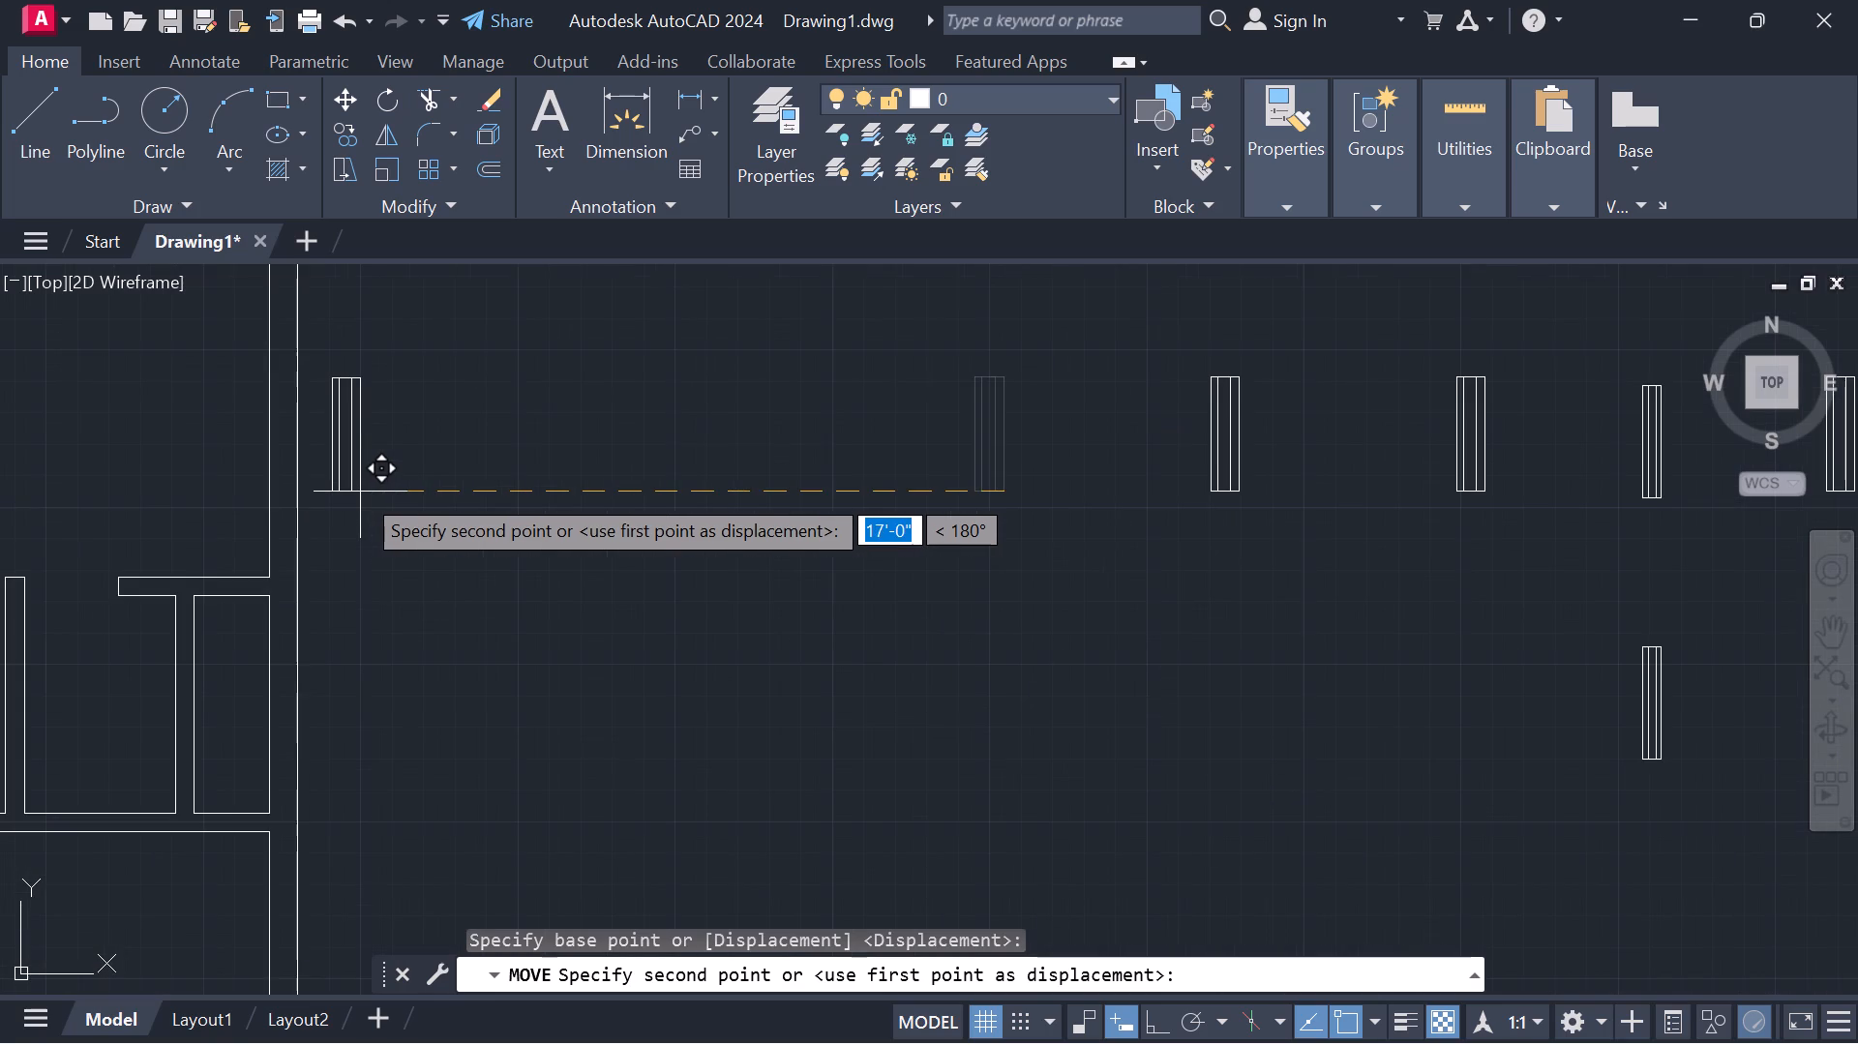
pyautogui.moveTo(360, 492); pyautogui.dragTo(705, 517, button='middle')
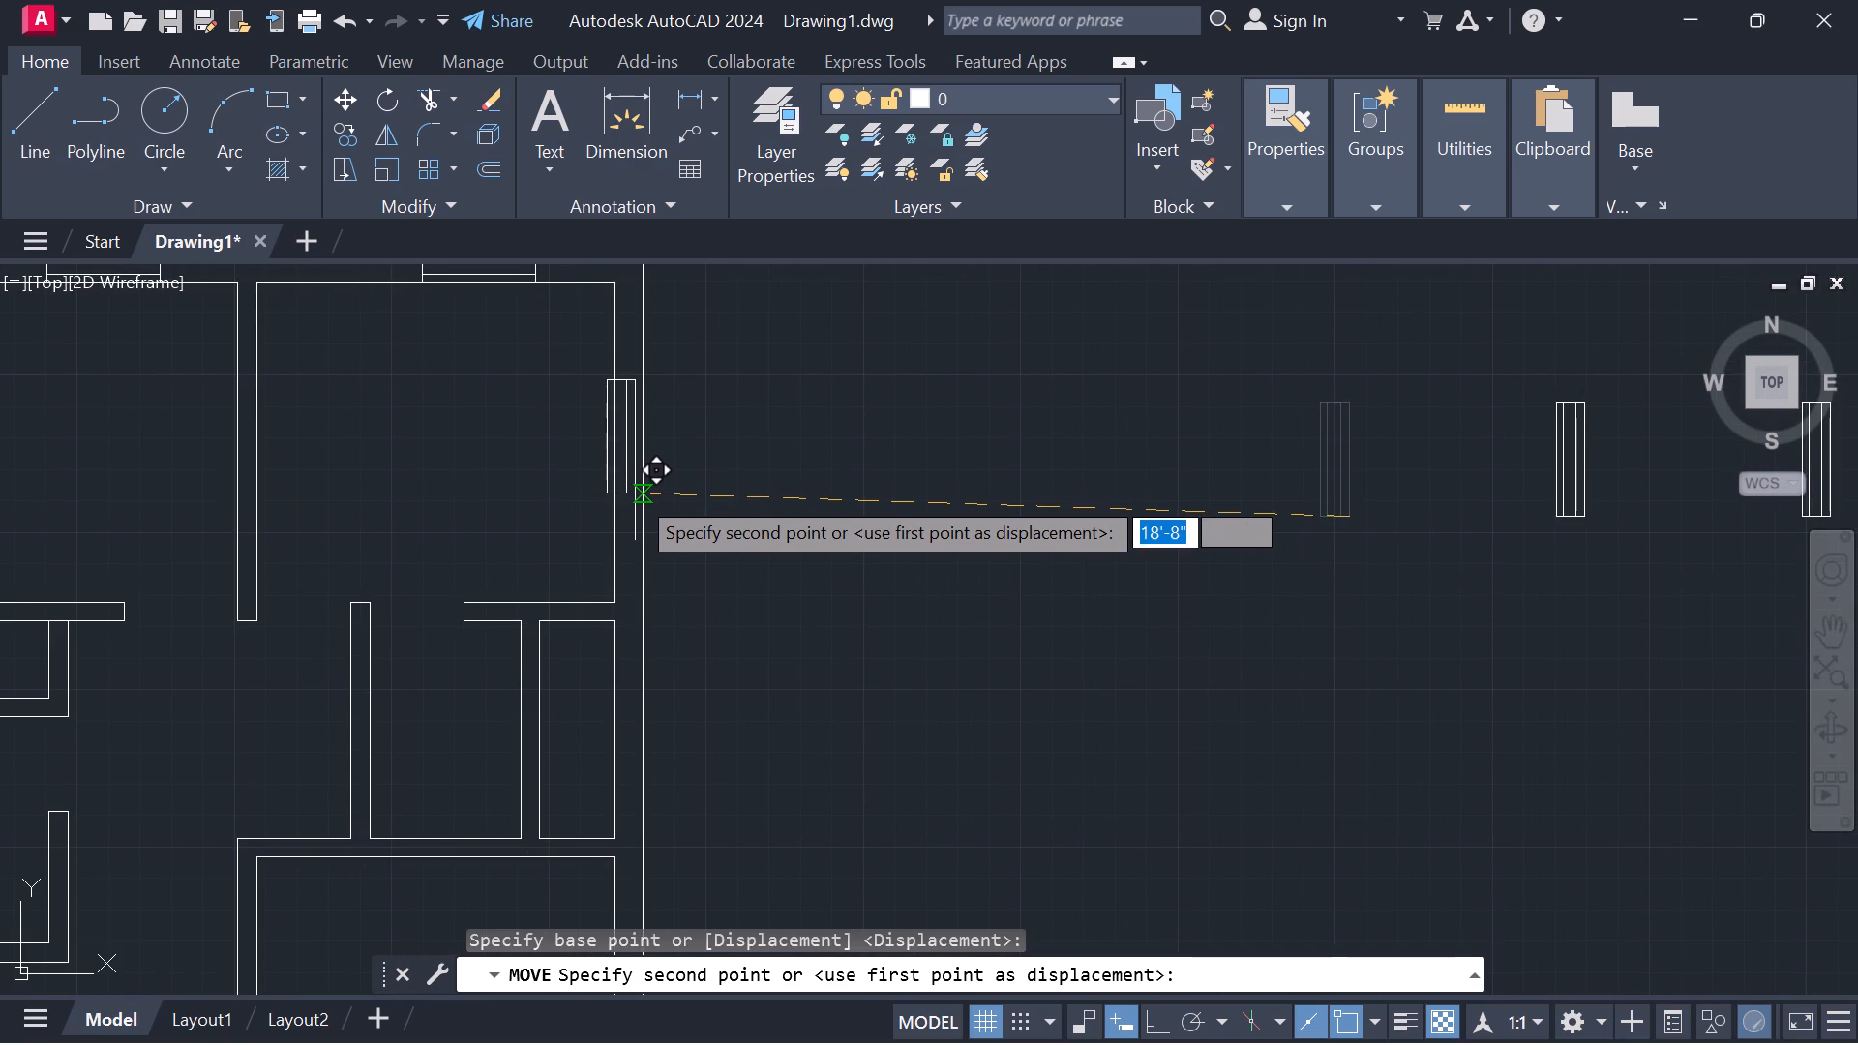
pyautogui.scroll(3, 635, 493)
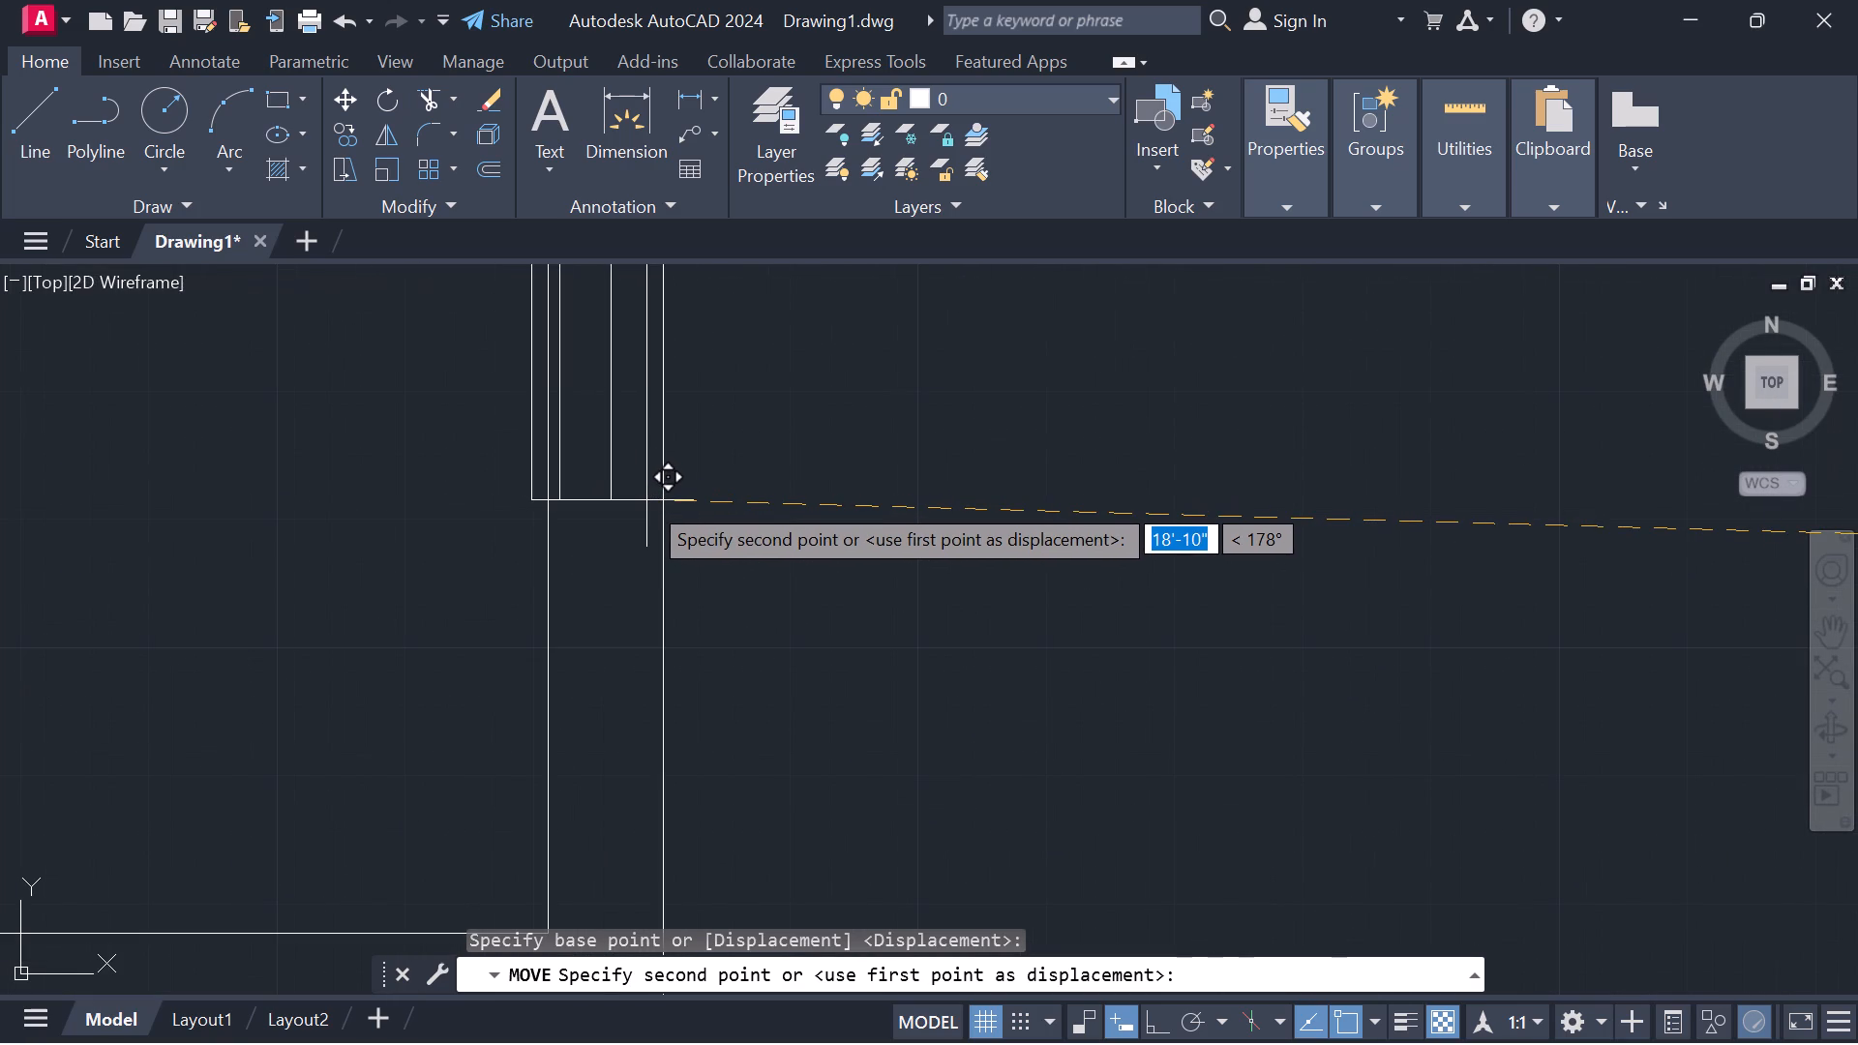
pyautogui.click(666, 524)
# Move the next vertical wide window symbol by its lower-left corner onto the outer line of the upper-left room's left exterior wall.
pyautogui.scroll(-2, 1068, 574)
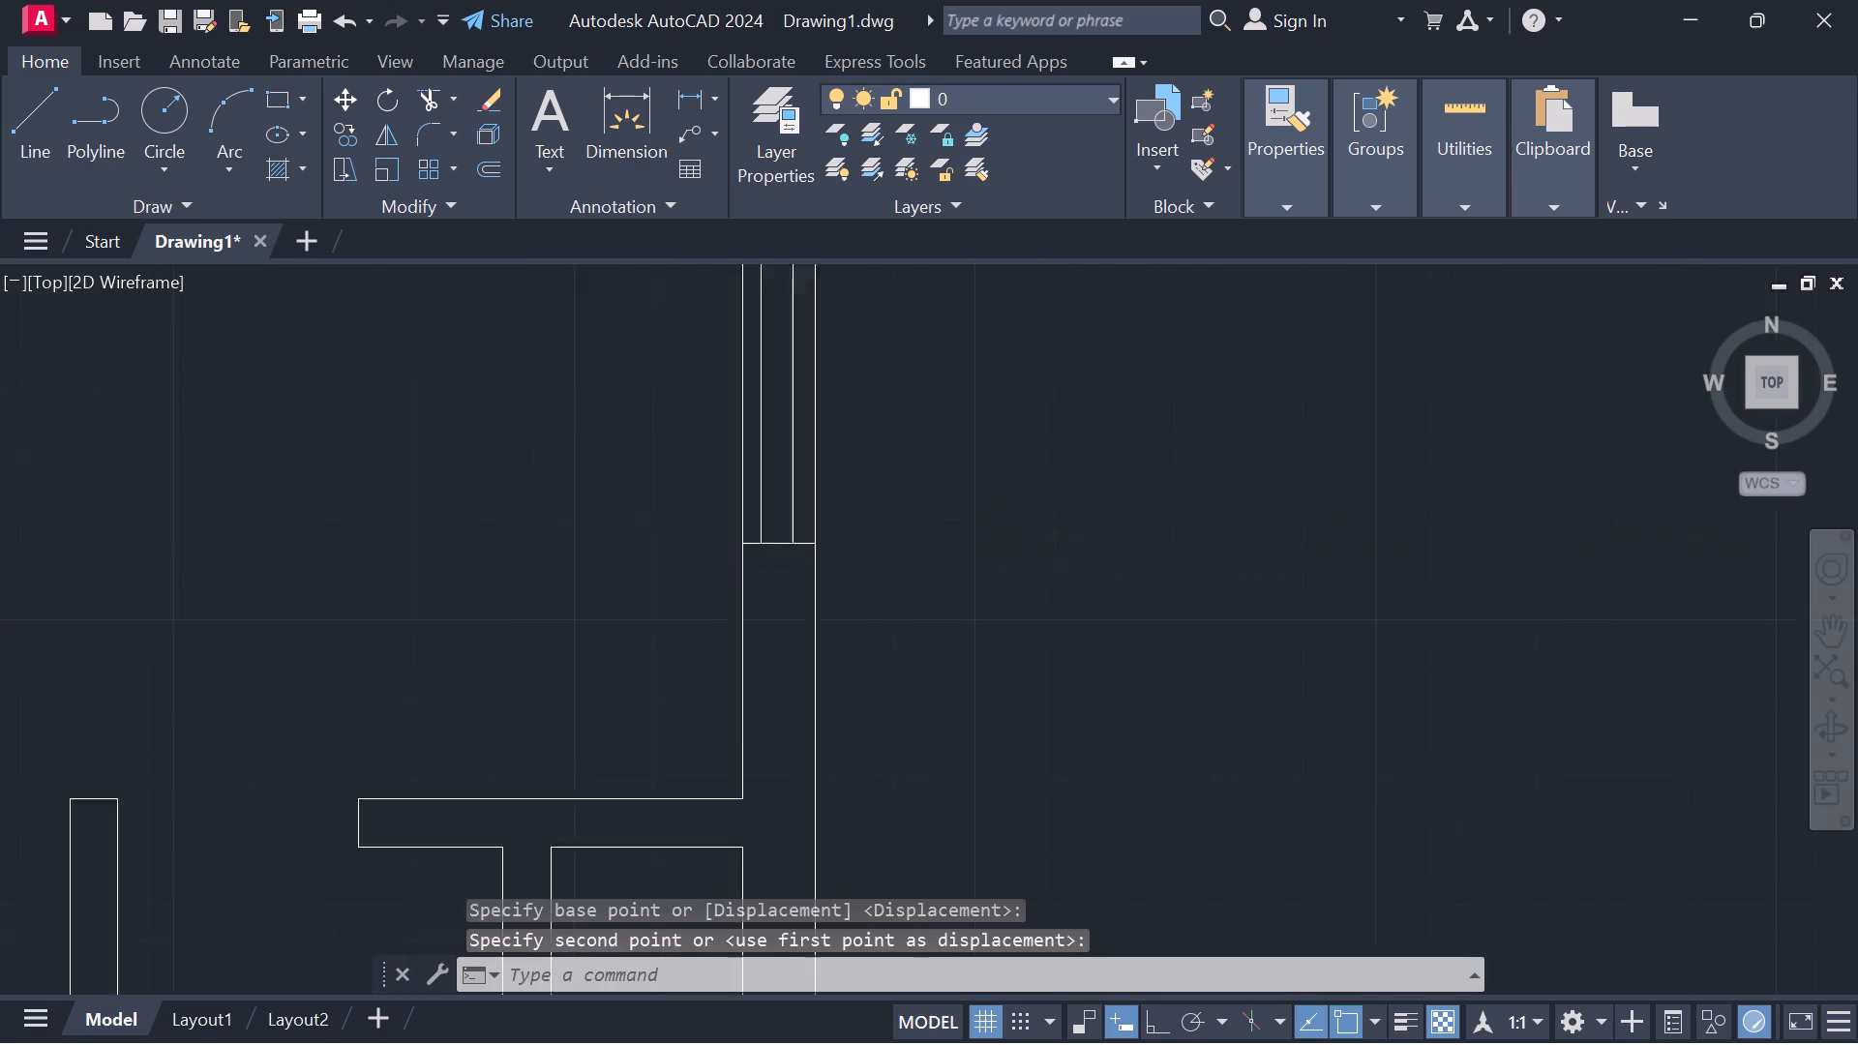
pyautogui.scroll(-2, 1074, 579)
pyautogui.moveTo(1148, 586); pyautogui.dragTo(939, 543, button='middle')
pyautogui.moveTo(1437, 438); pyautogui.dragTo(1440, 504)
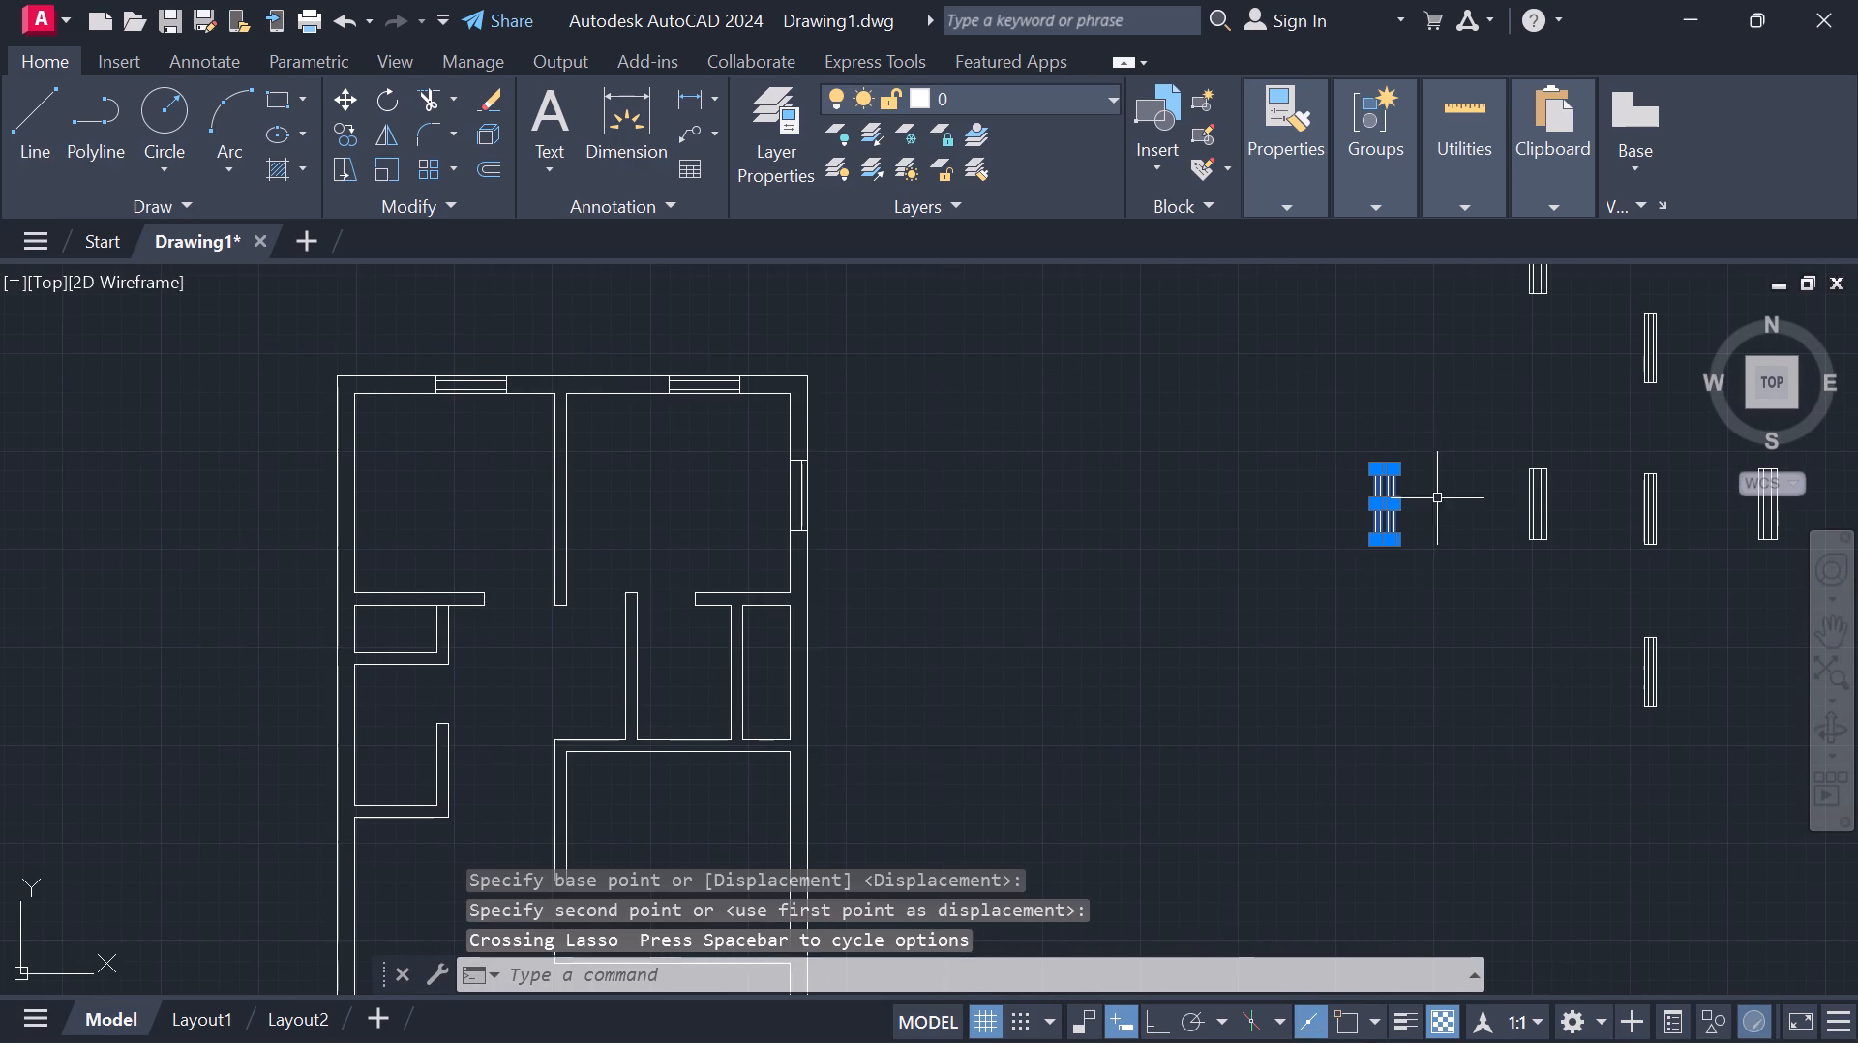
pyautogui.click(339, 100)
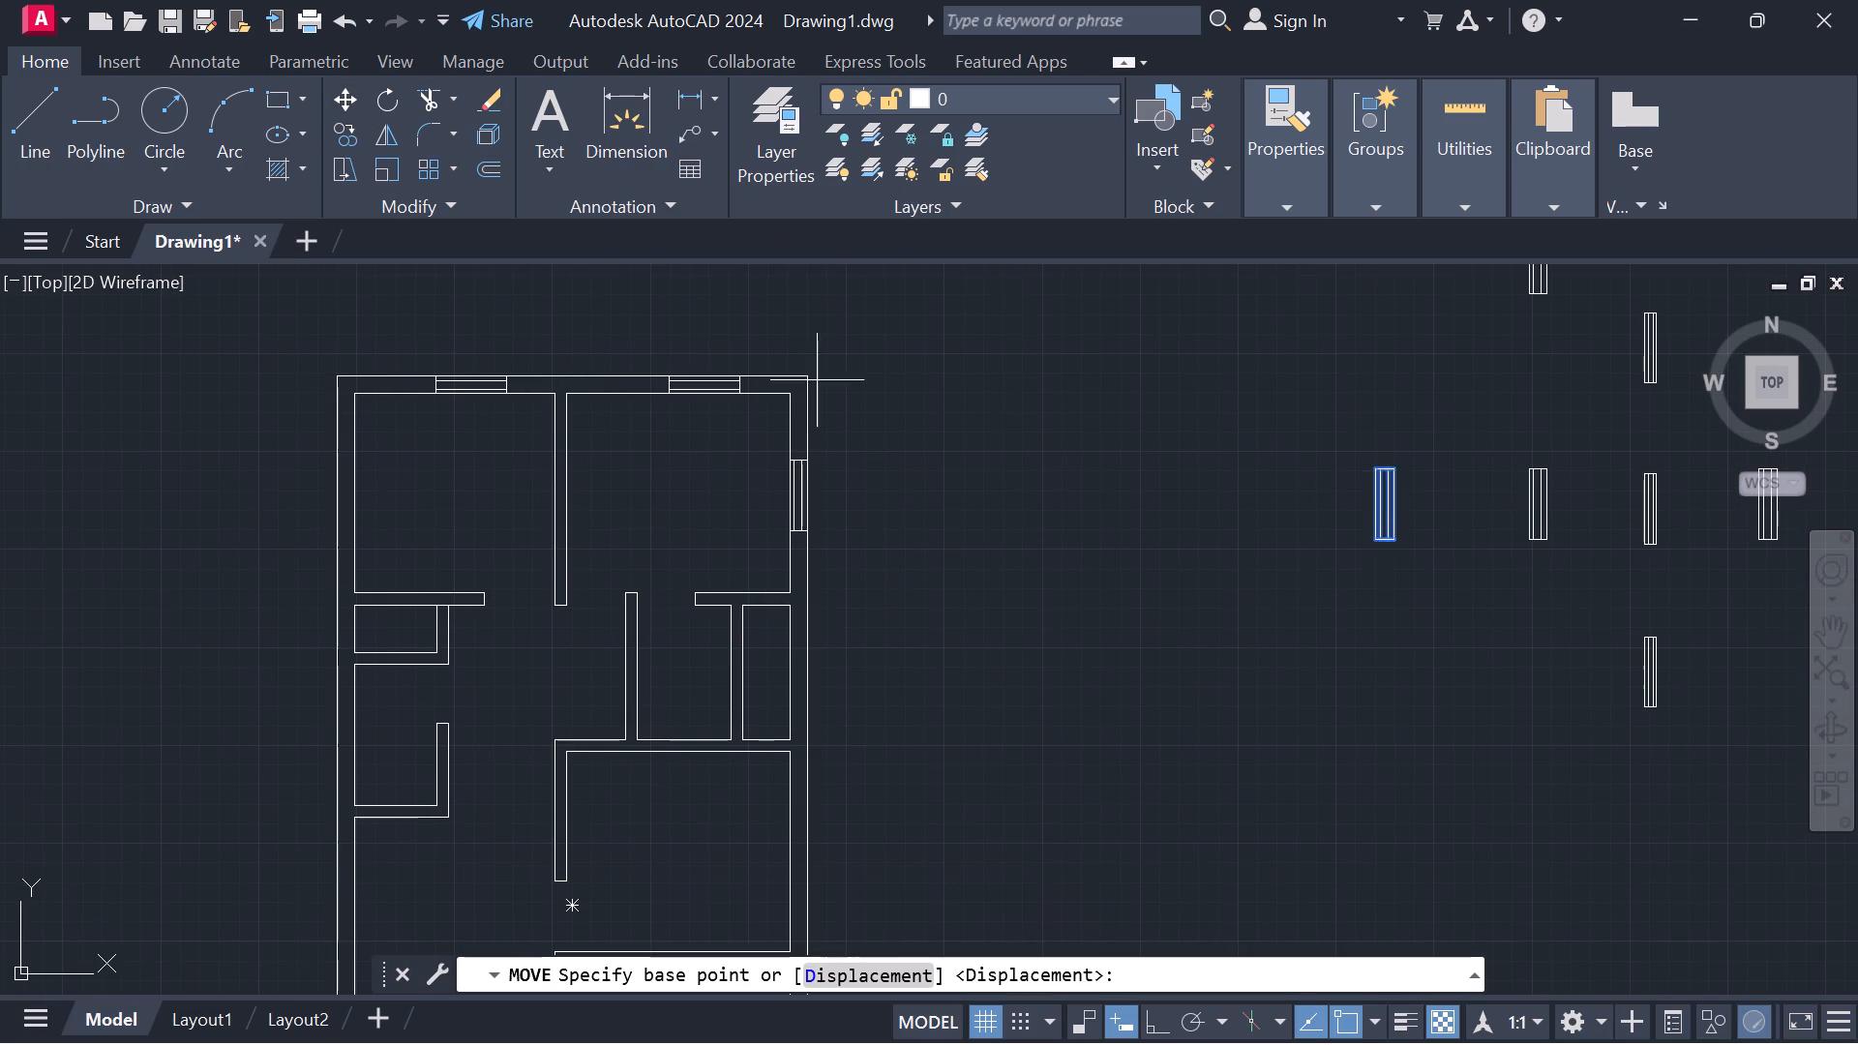
pyautogui.scroll(3, 1371, 545)
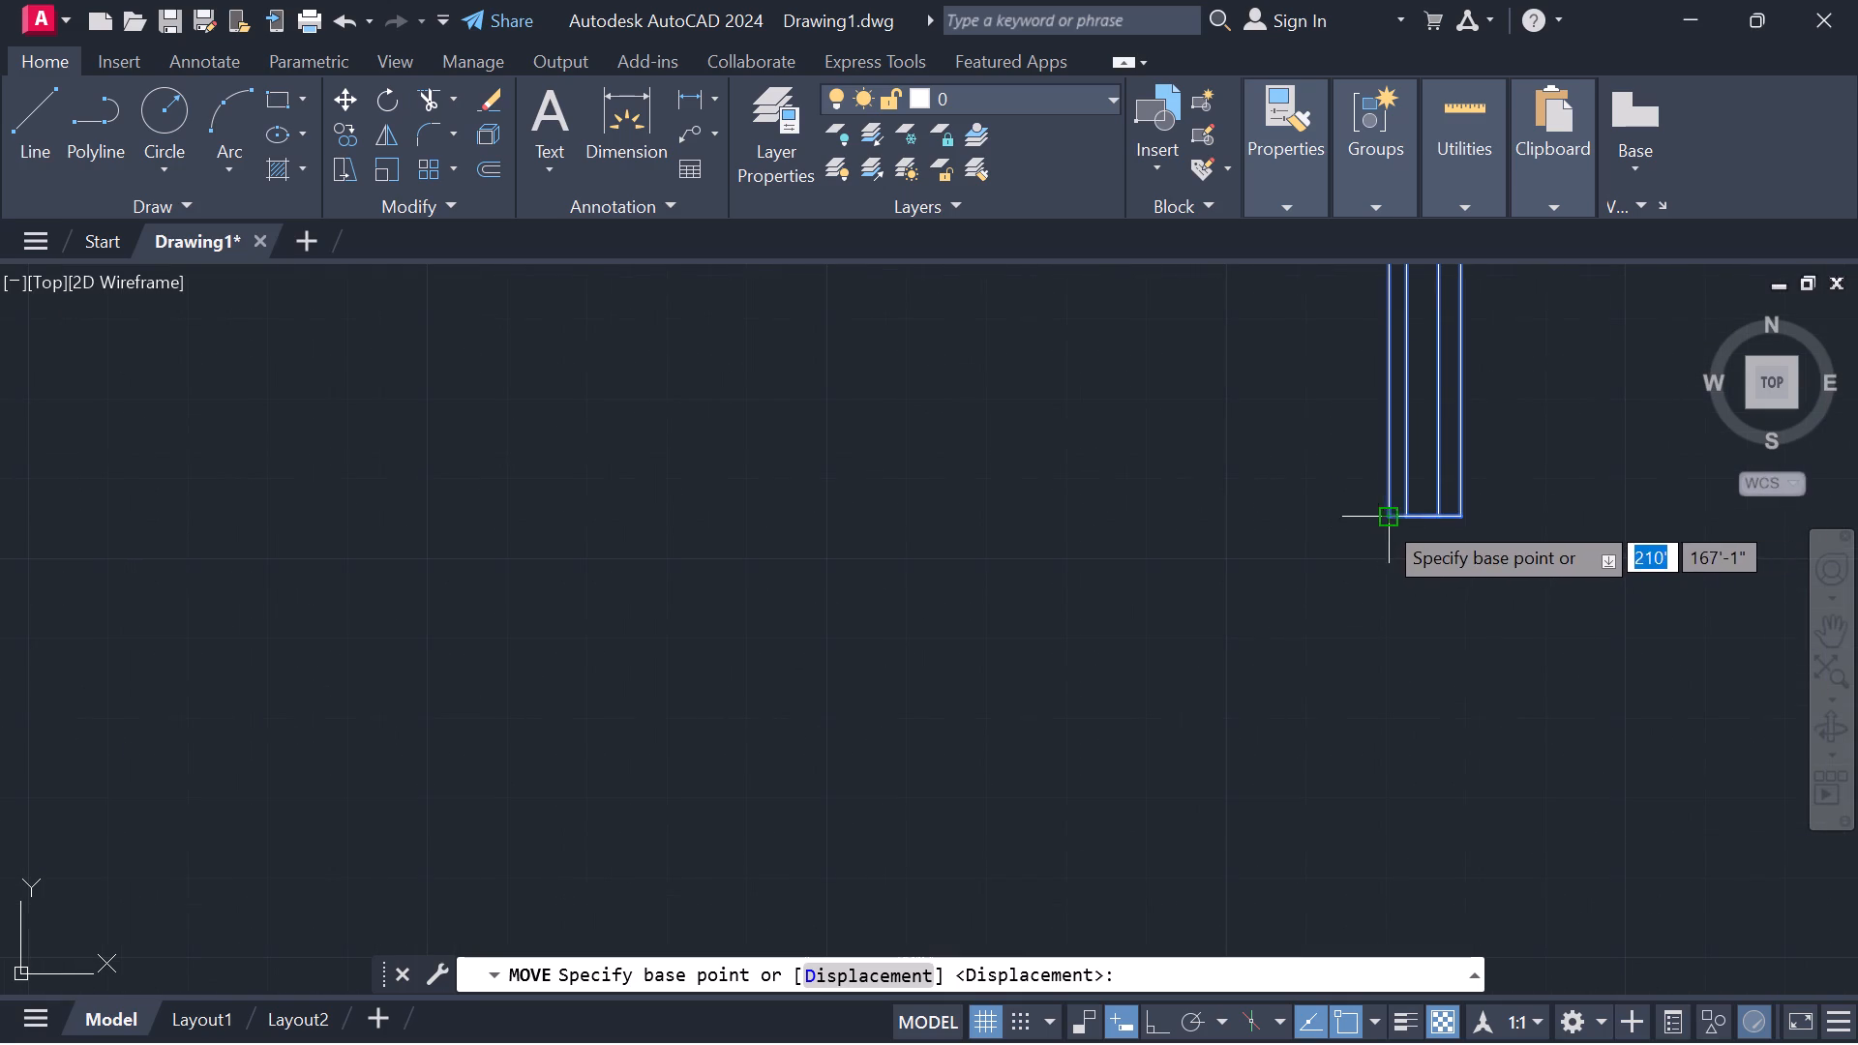
pyautogui.click(1382, 519)
pyautogui.scroll(-3, 526, 558)
pyautogui.moveTo(319, 548); pyautogui.dragTo(621, 530, button='middle')
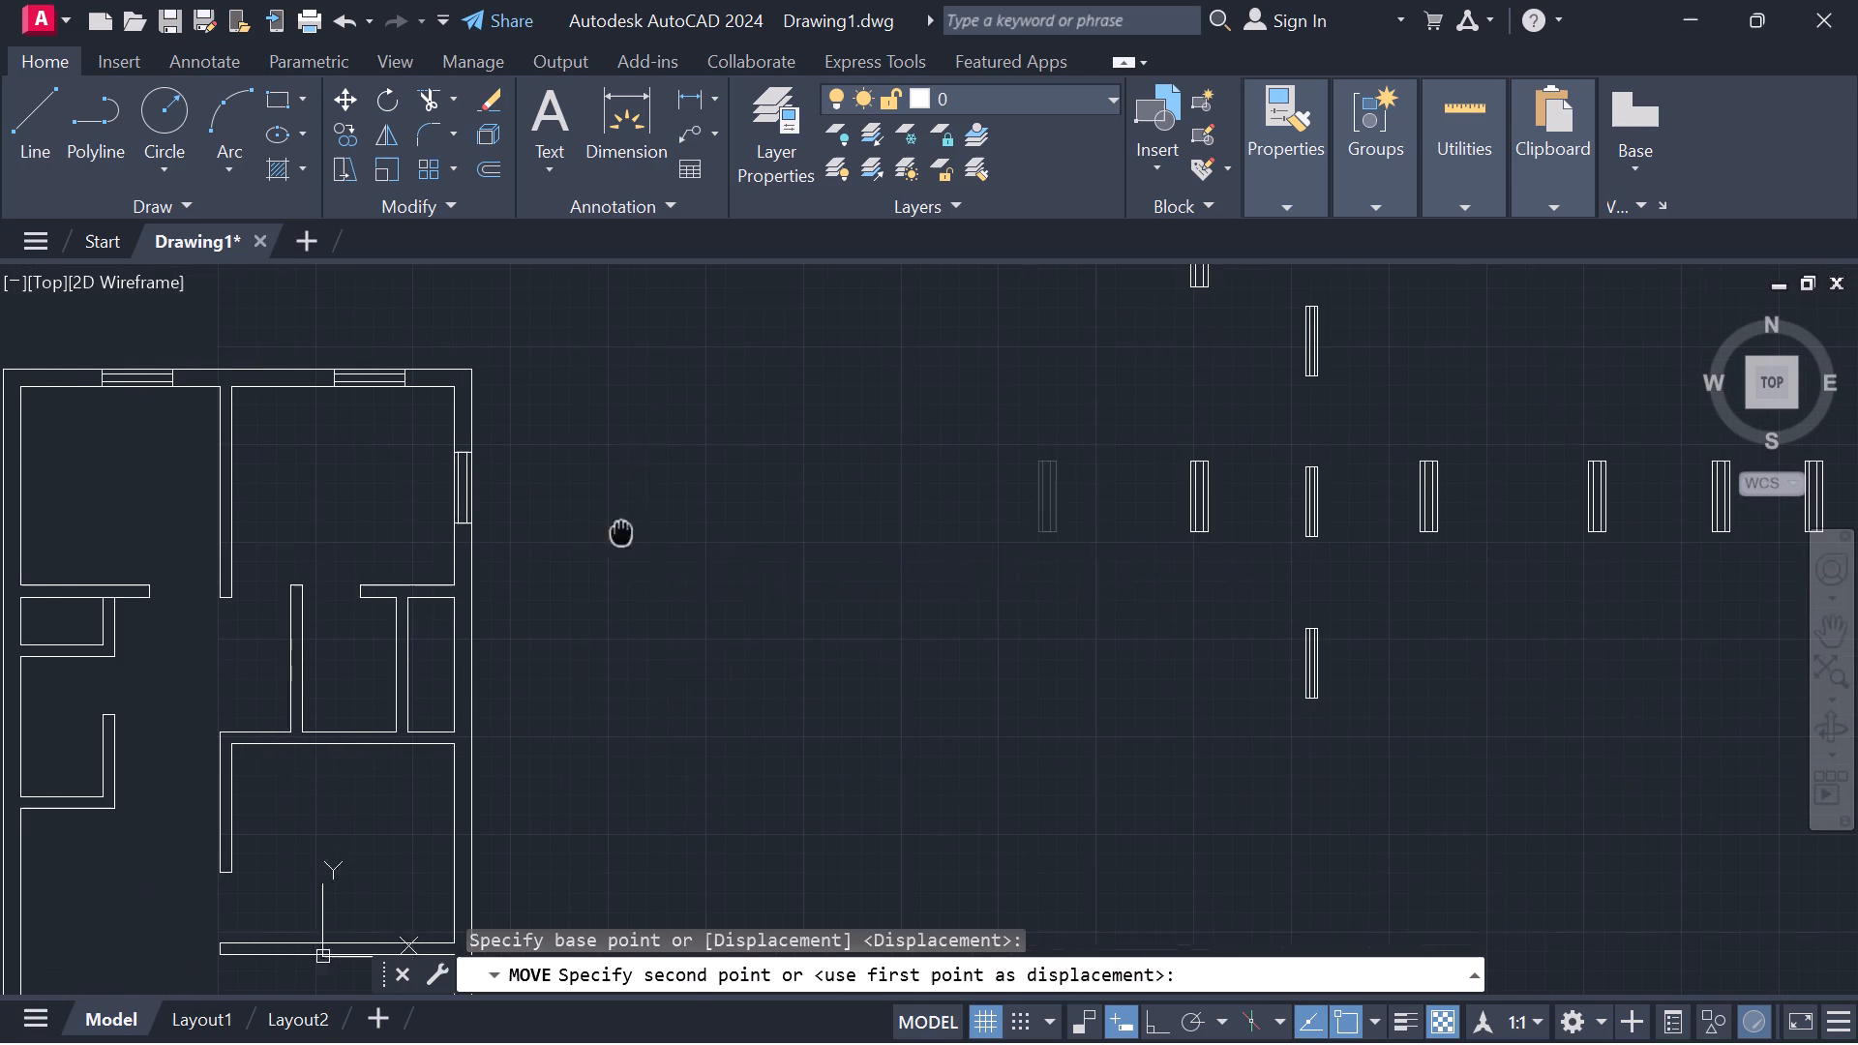
pyautogui.scroll(2, 485, 502)
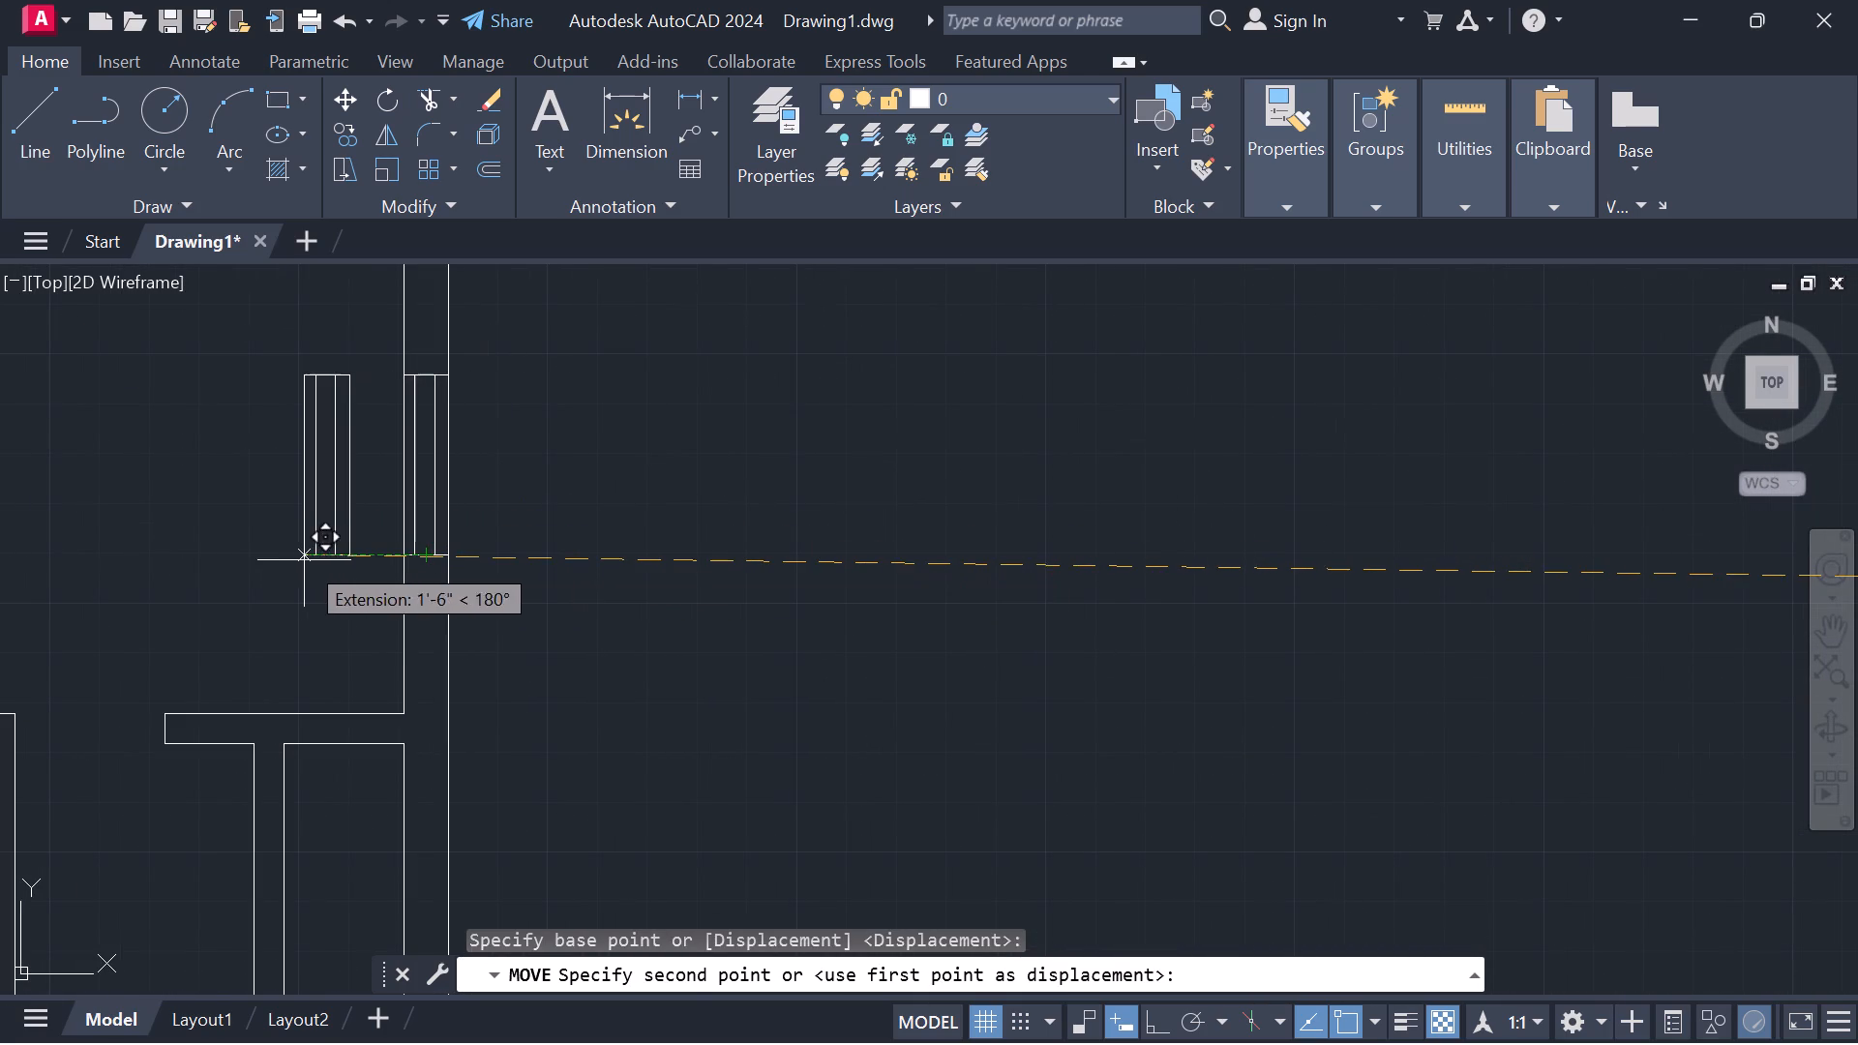
pyautogui.moveTo(217, 556); pyautogui.dragTo(706, 546, button='middle')
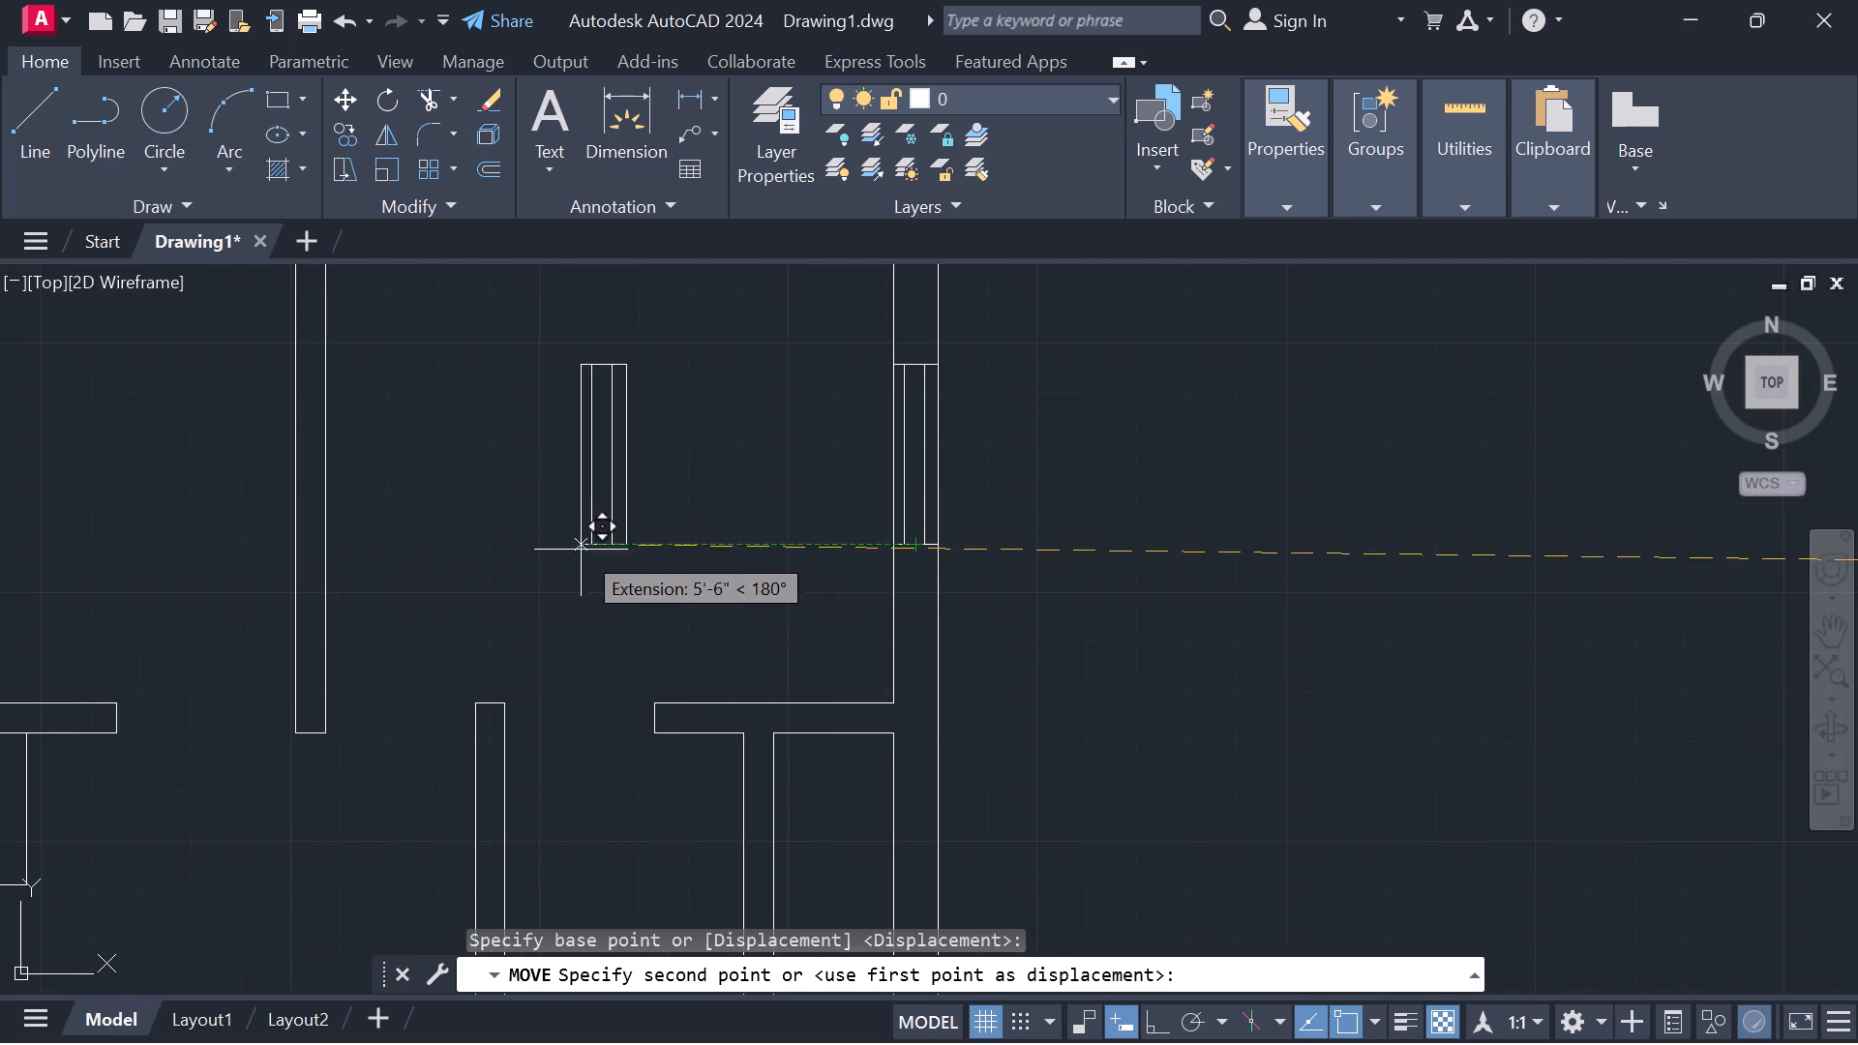
pyautogui.scroll(-3, 469, 525)
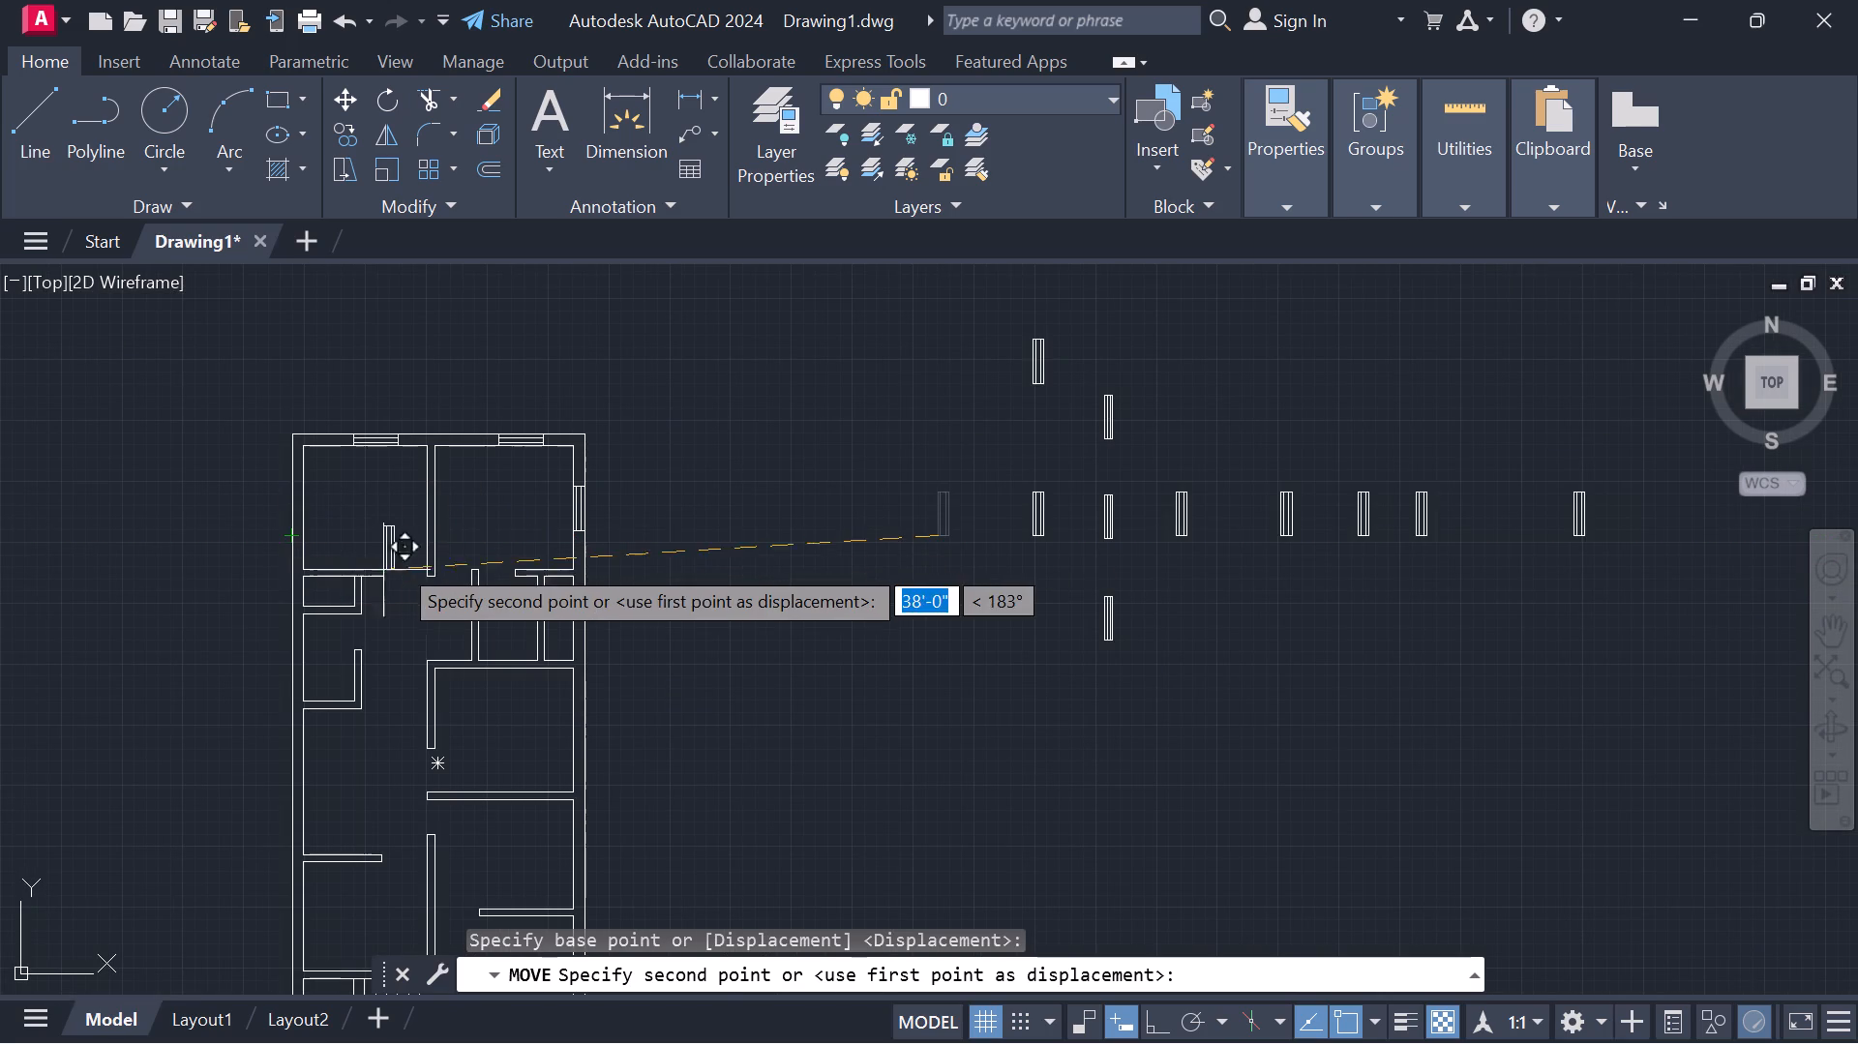
pyautogui.scroll(2, 366, 545)
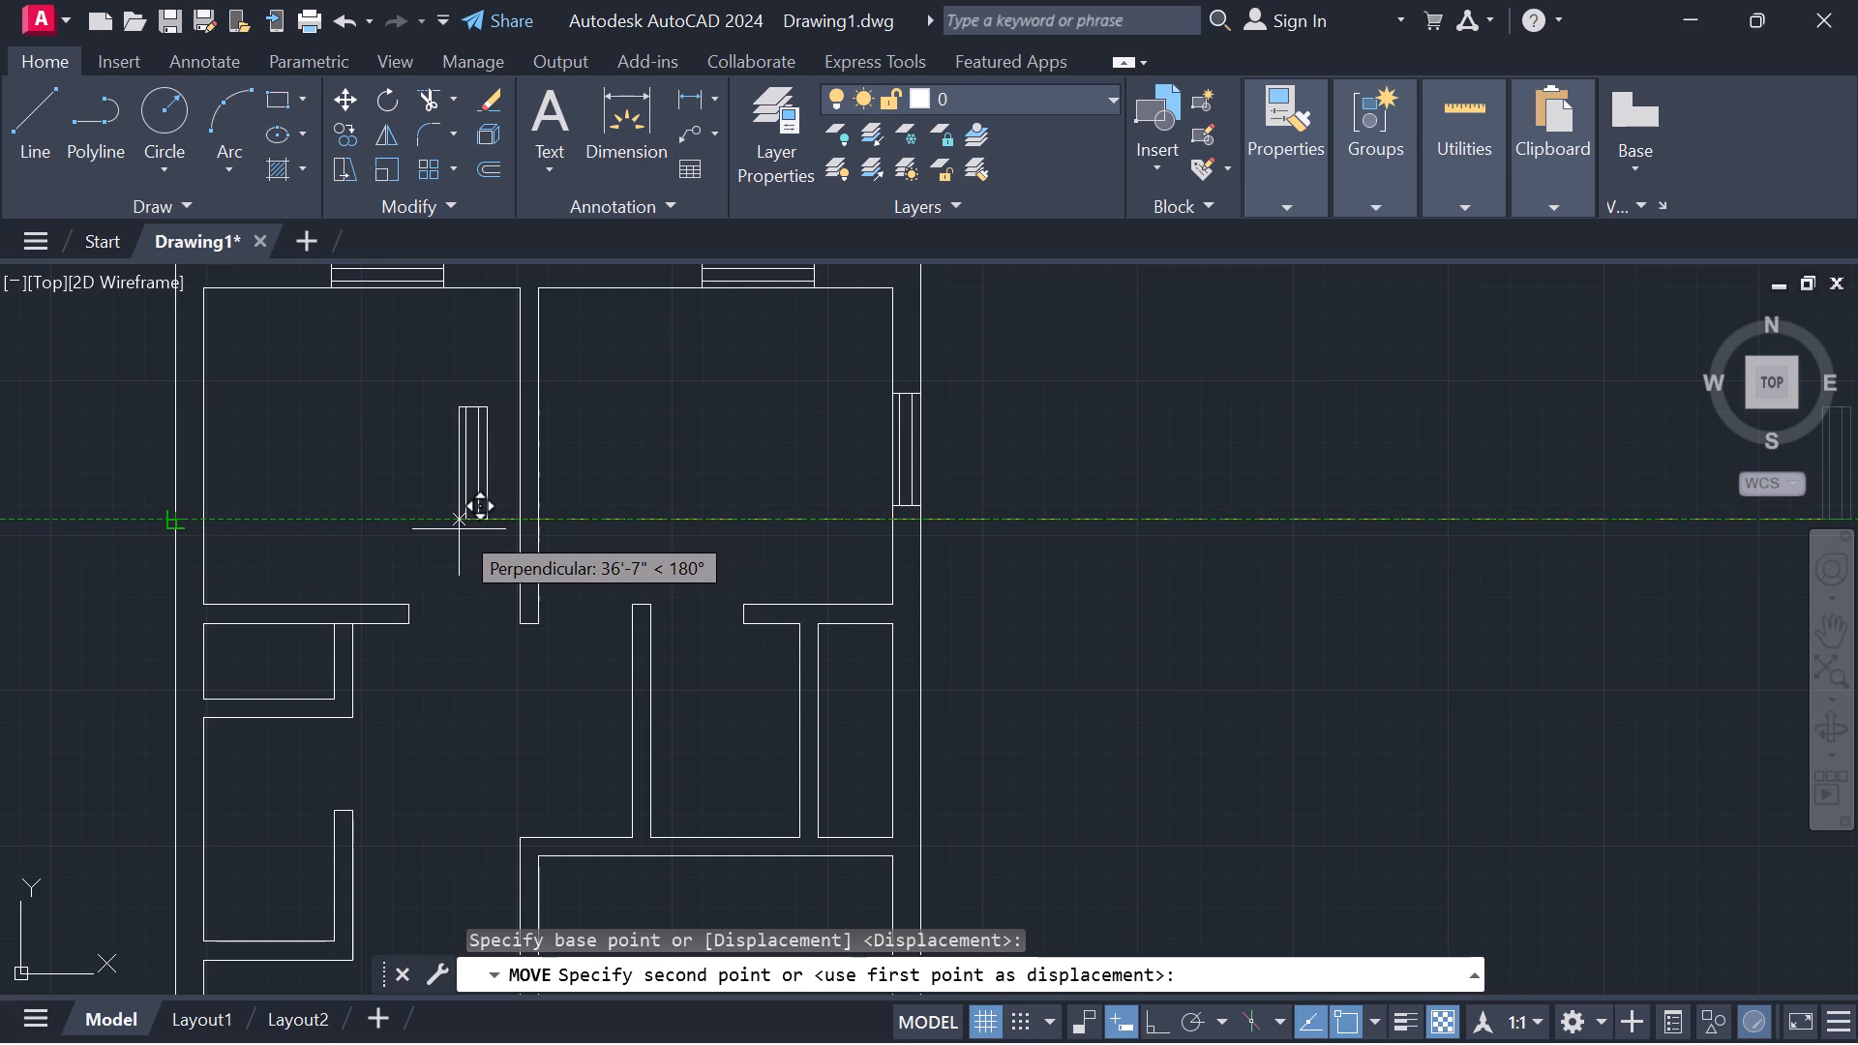
pyautogui.scroll(3, 913, 516)
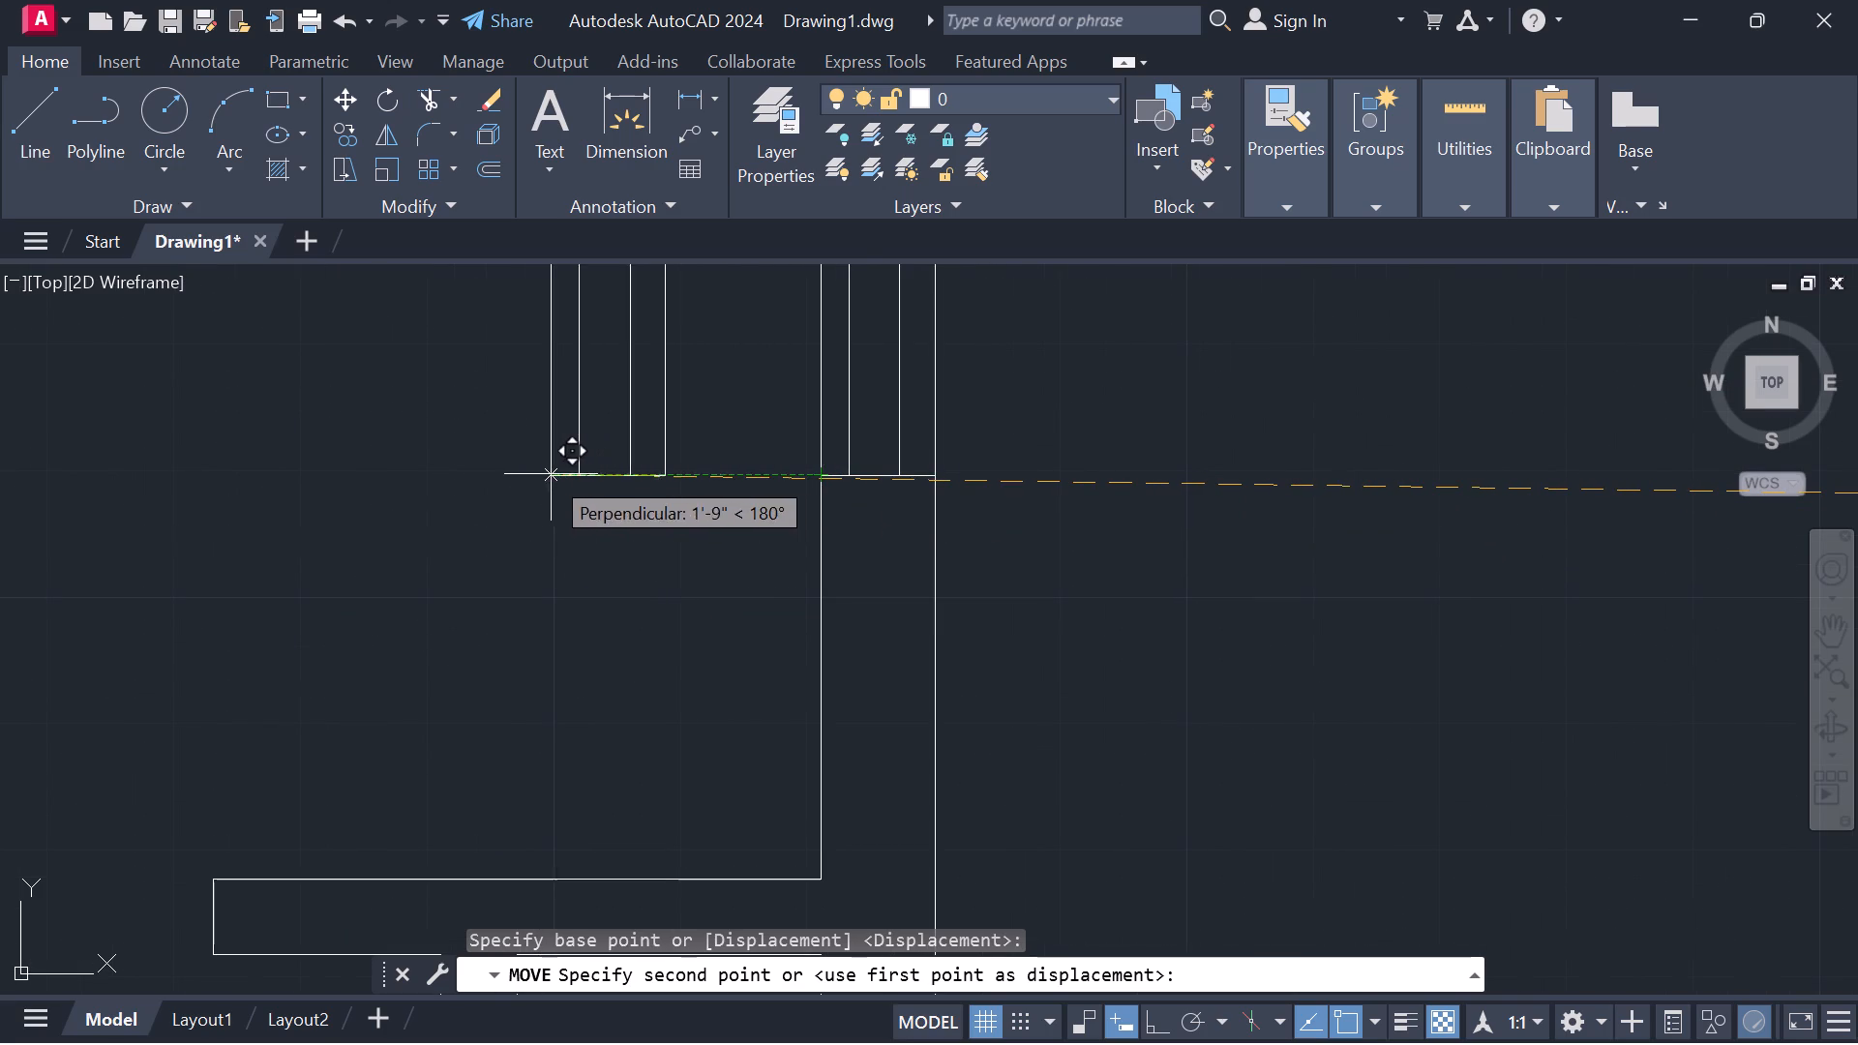
pyautogui.scroll(-2, 344, 469)
pyautogui.moveTo(307, 487); pyautogui.dragTo(939, 470, button='middle')
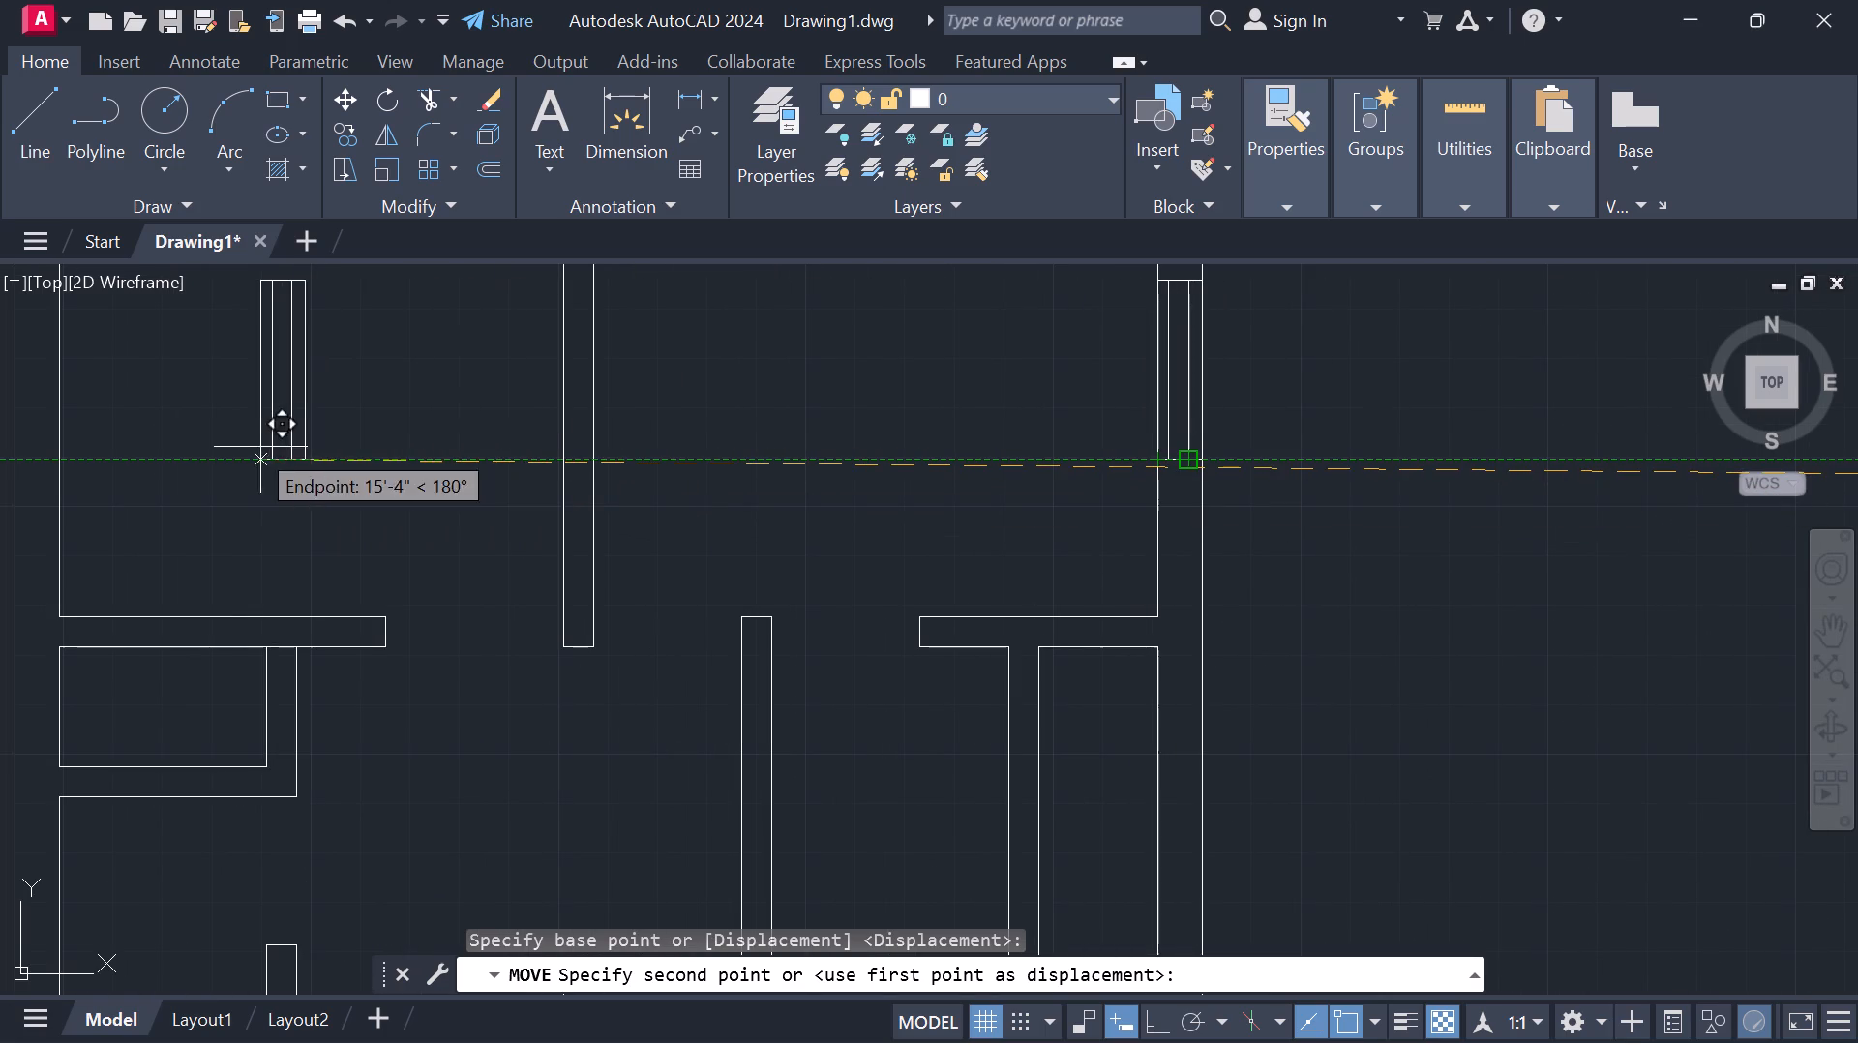
pyautogui.click(14, 452)
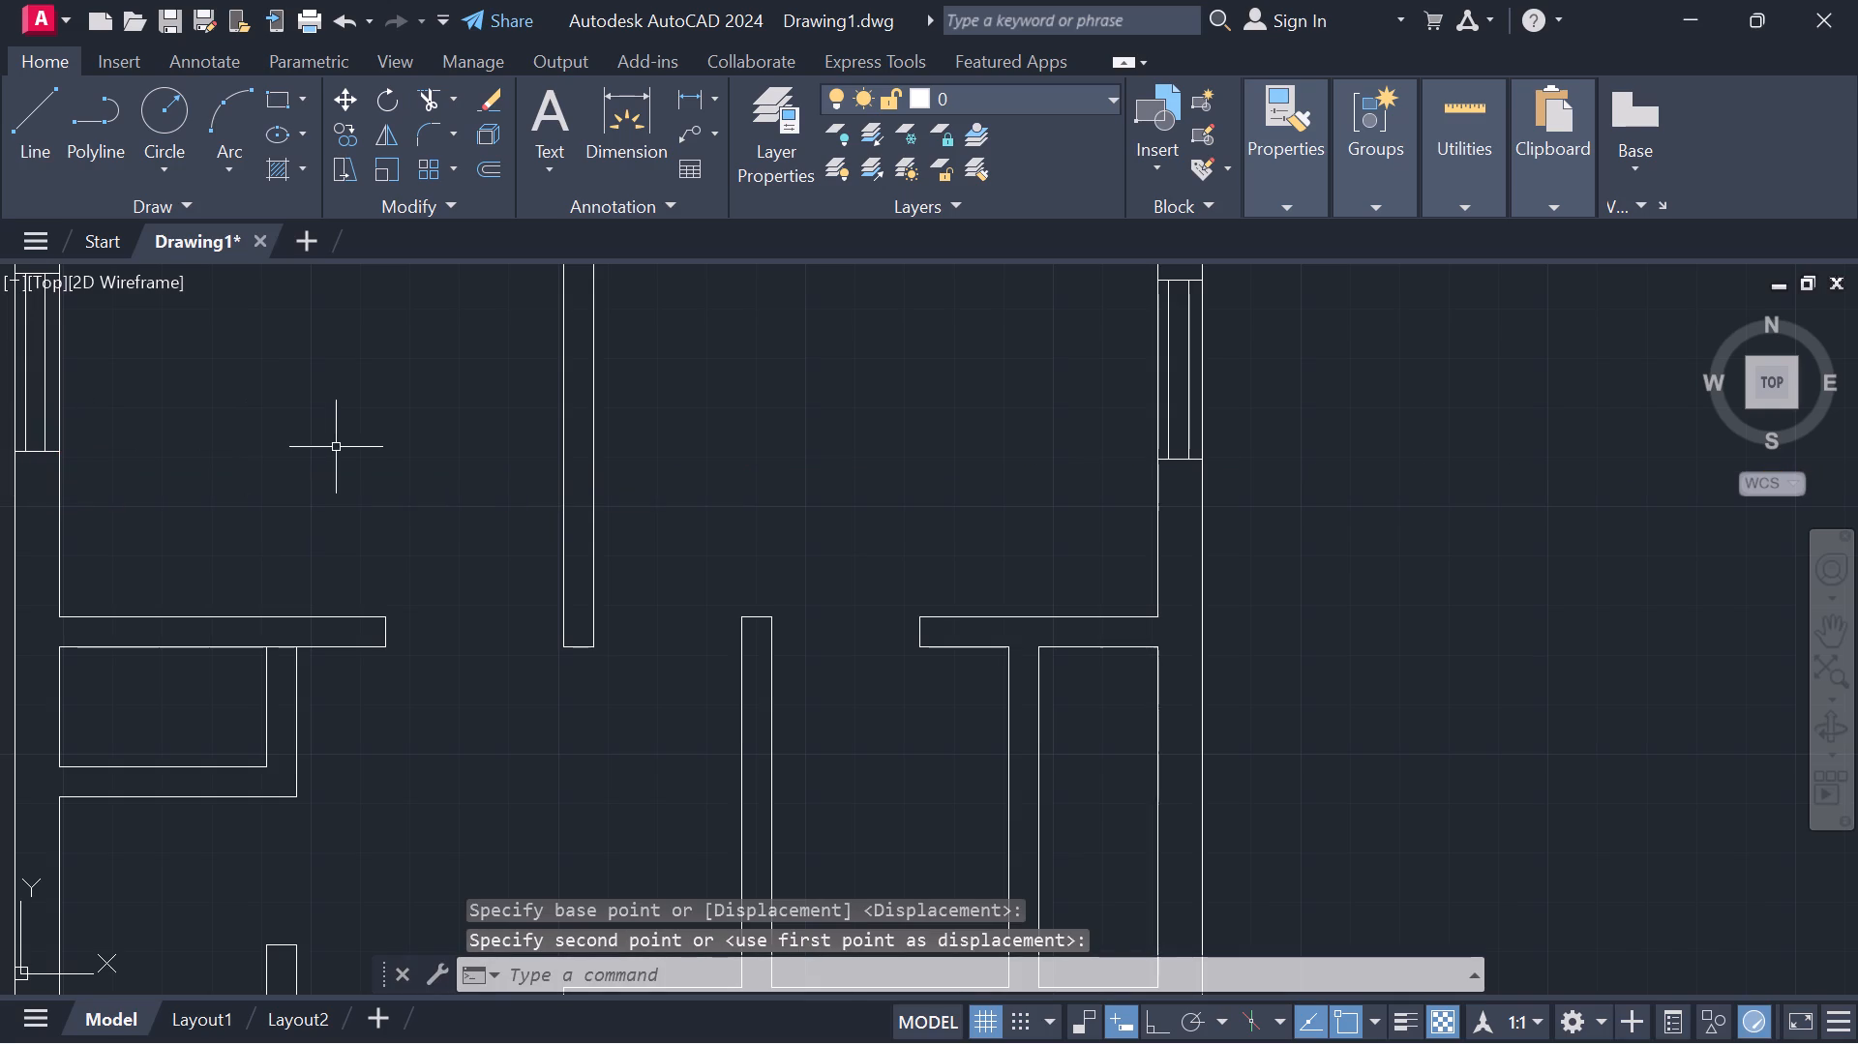
pyautogui.scroll(-2, 336, 447)
pyautogui.scroll(3, 336, 447)
pyautogui.moveTo(337, 447); pyautogui.dragTo(1487, 447, button='middle')
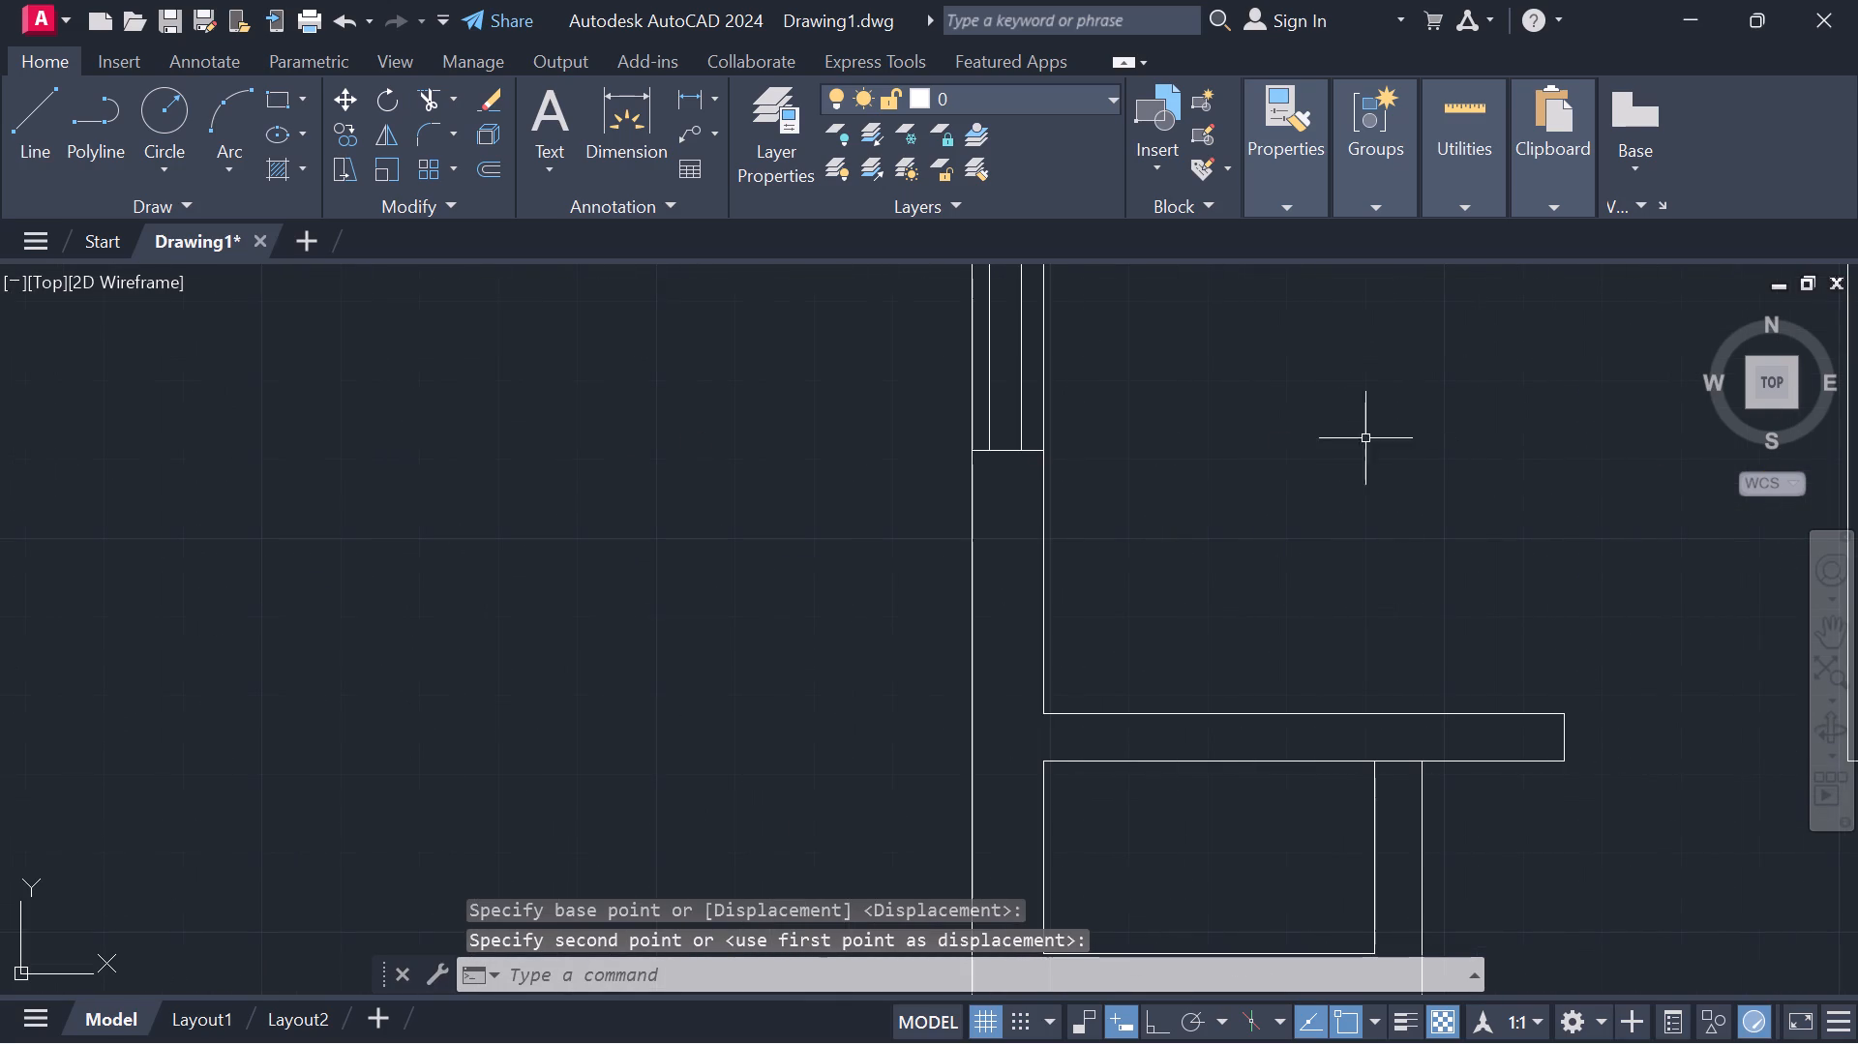
# Trim the inner line of the right exterior wall along the small narrow compartment below the upper-right room.
pyautogui.scroll(-3, 1175, 429)
pyautogui.moveTo(1265, 439); pyautogui.dragTo(897, 369, button='middle')
pyautogui.scroll(-2, 1087, 444)
pyautogui.moveTo(1451, 522); pyautogui.dragTo(1209, 490, button='middle')
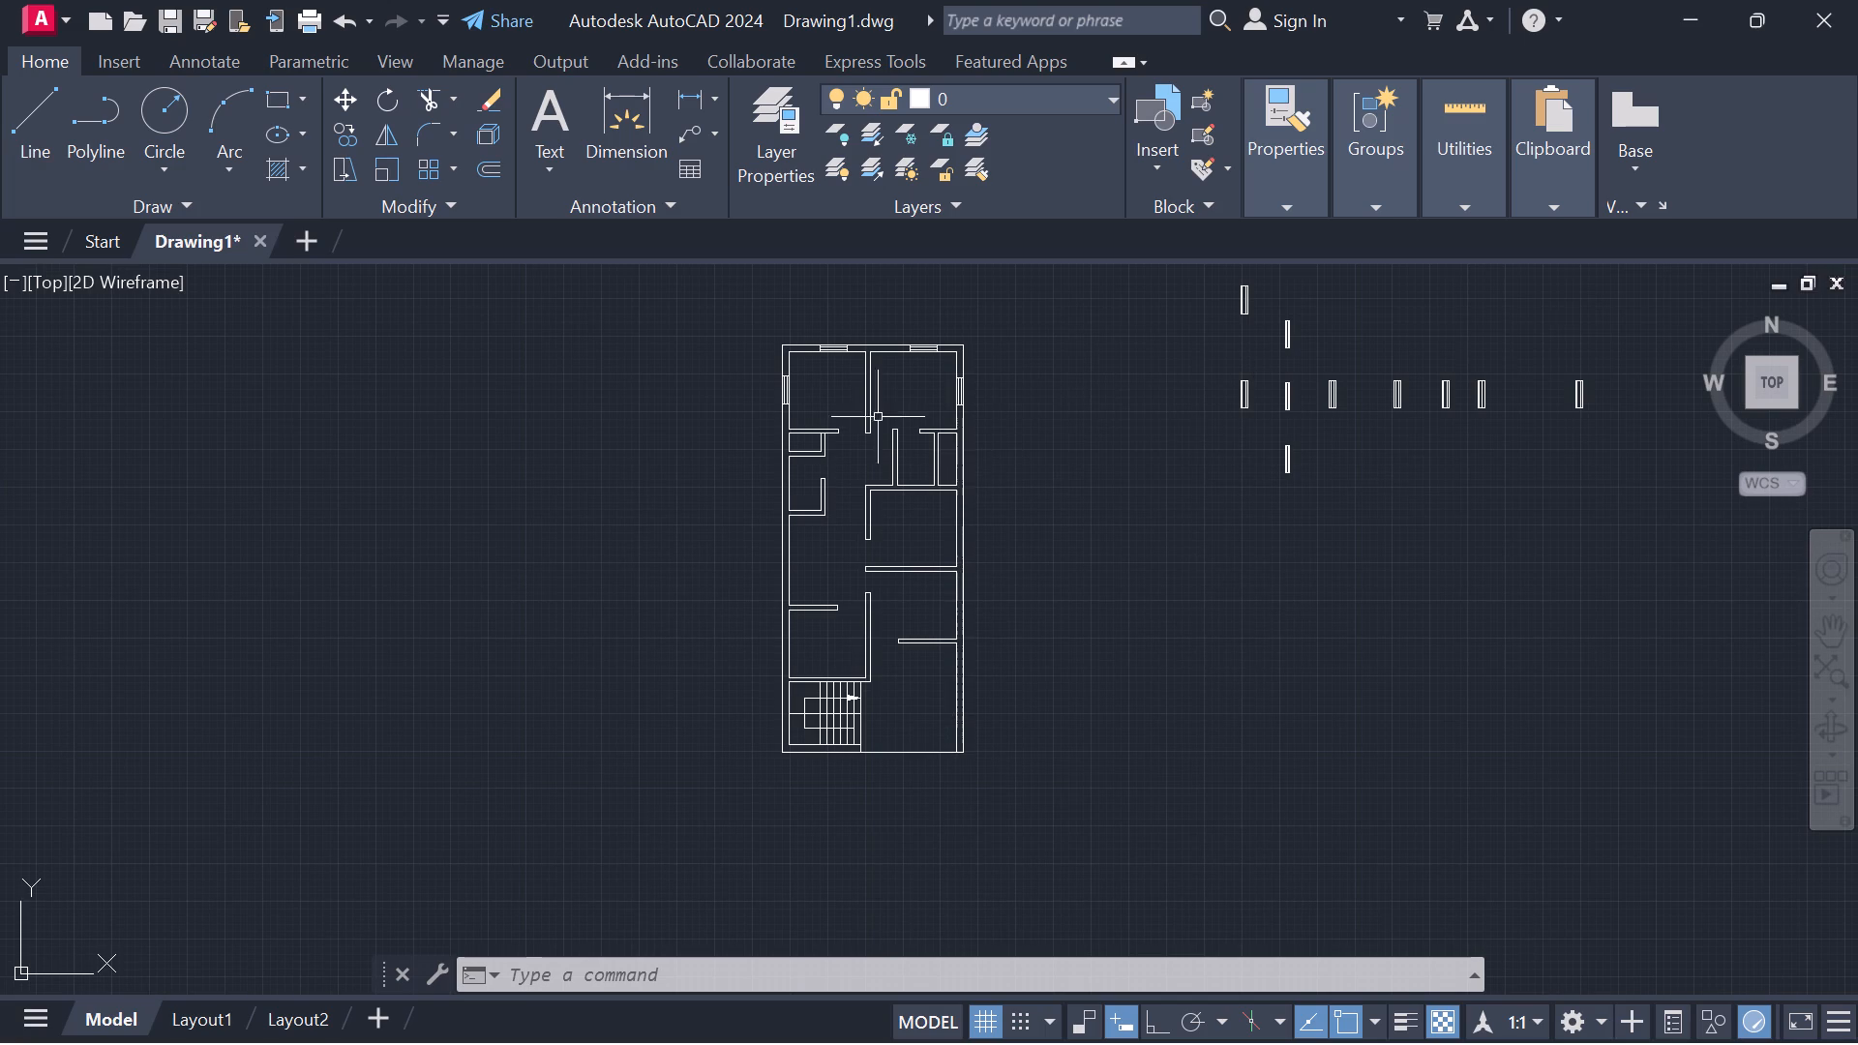
pyautogui.click(424, 100)
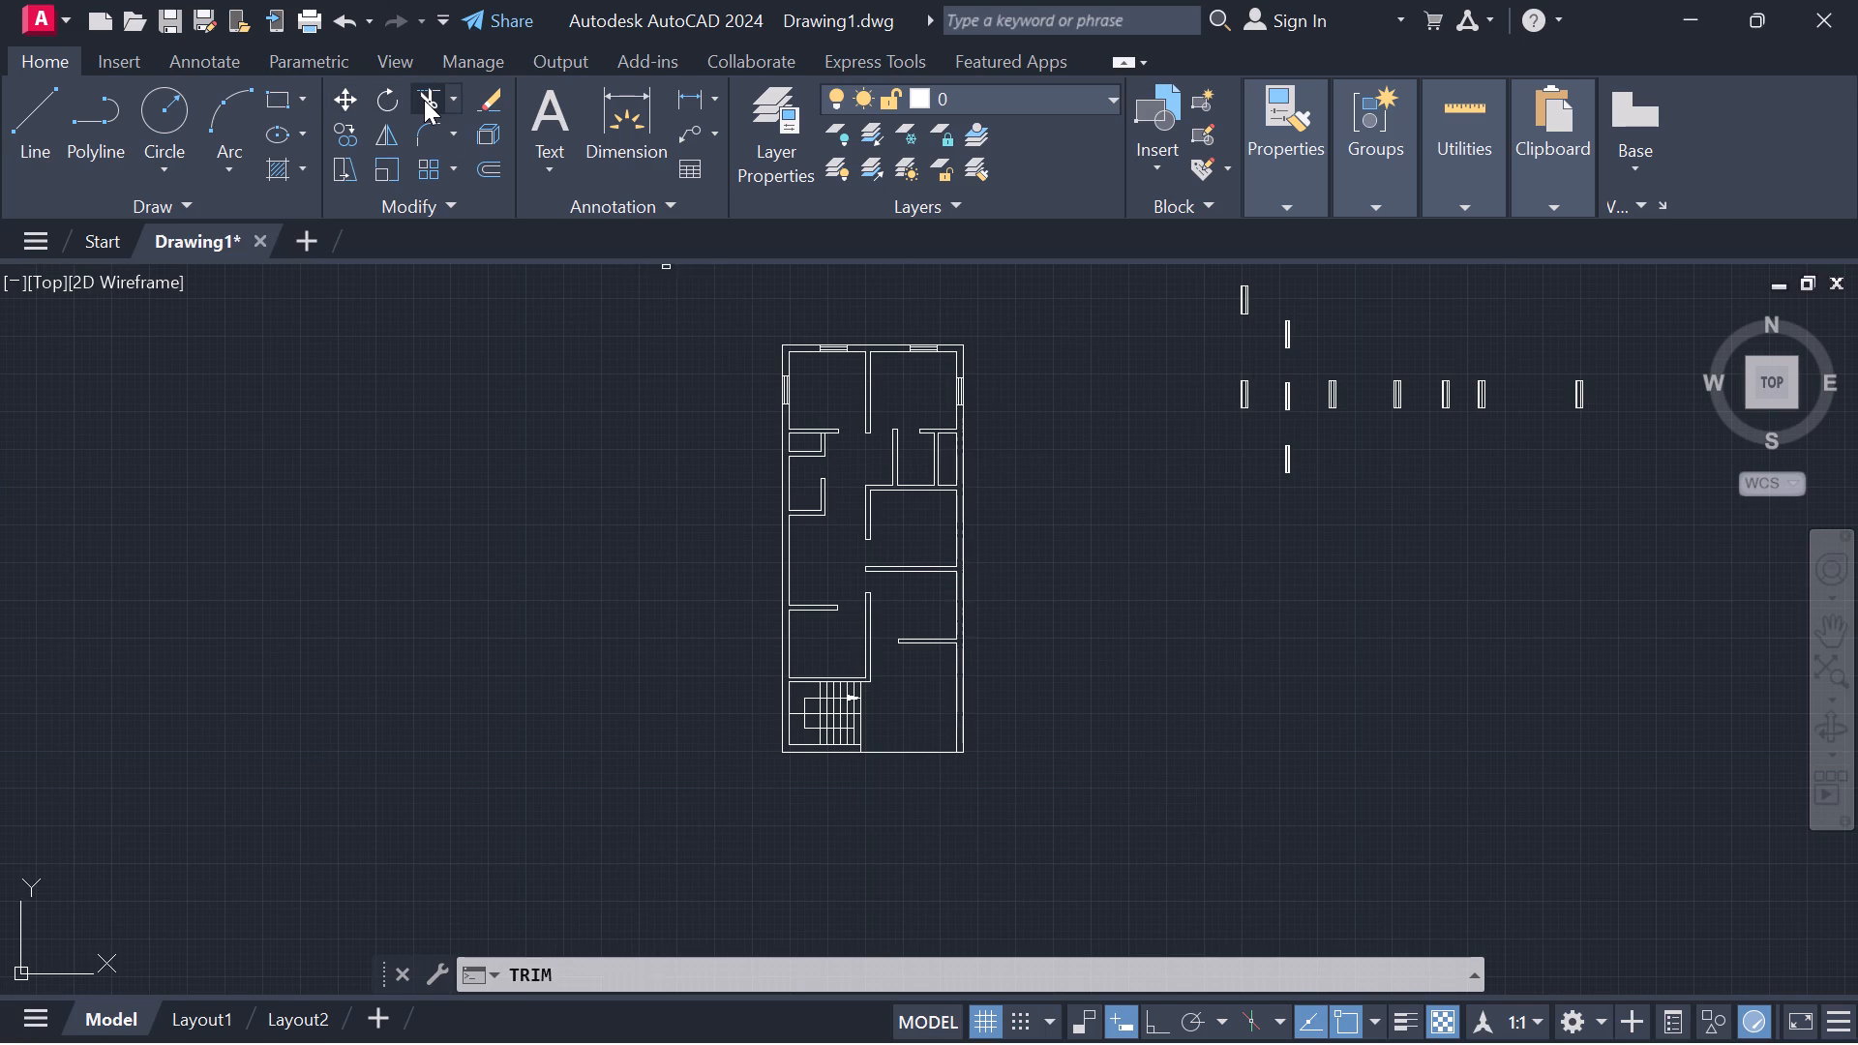
pyautogui.scroll(3, 961, 474)
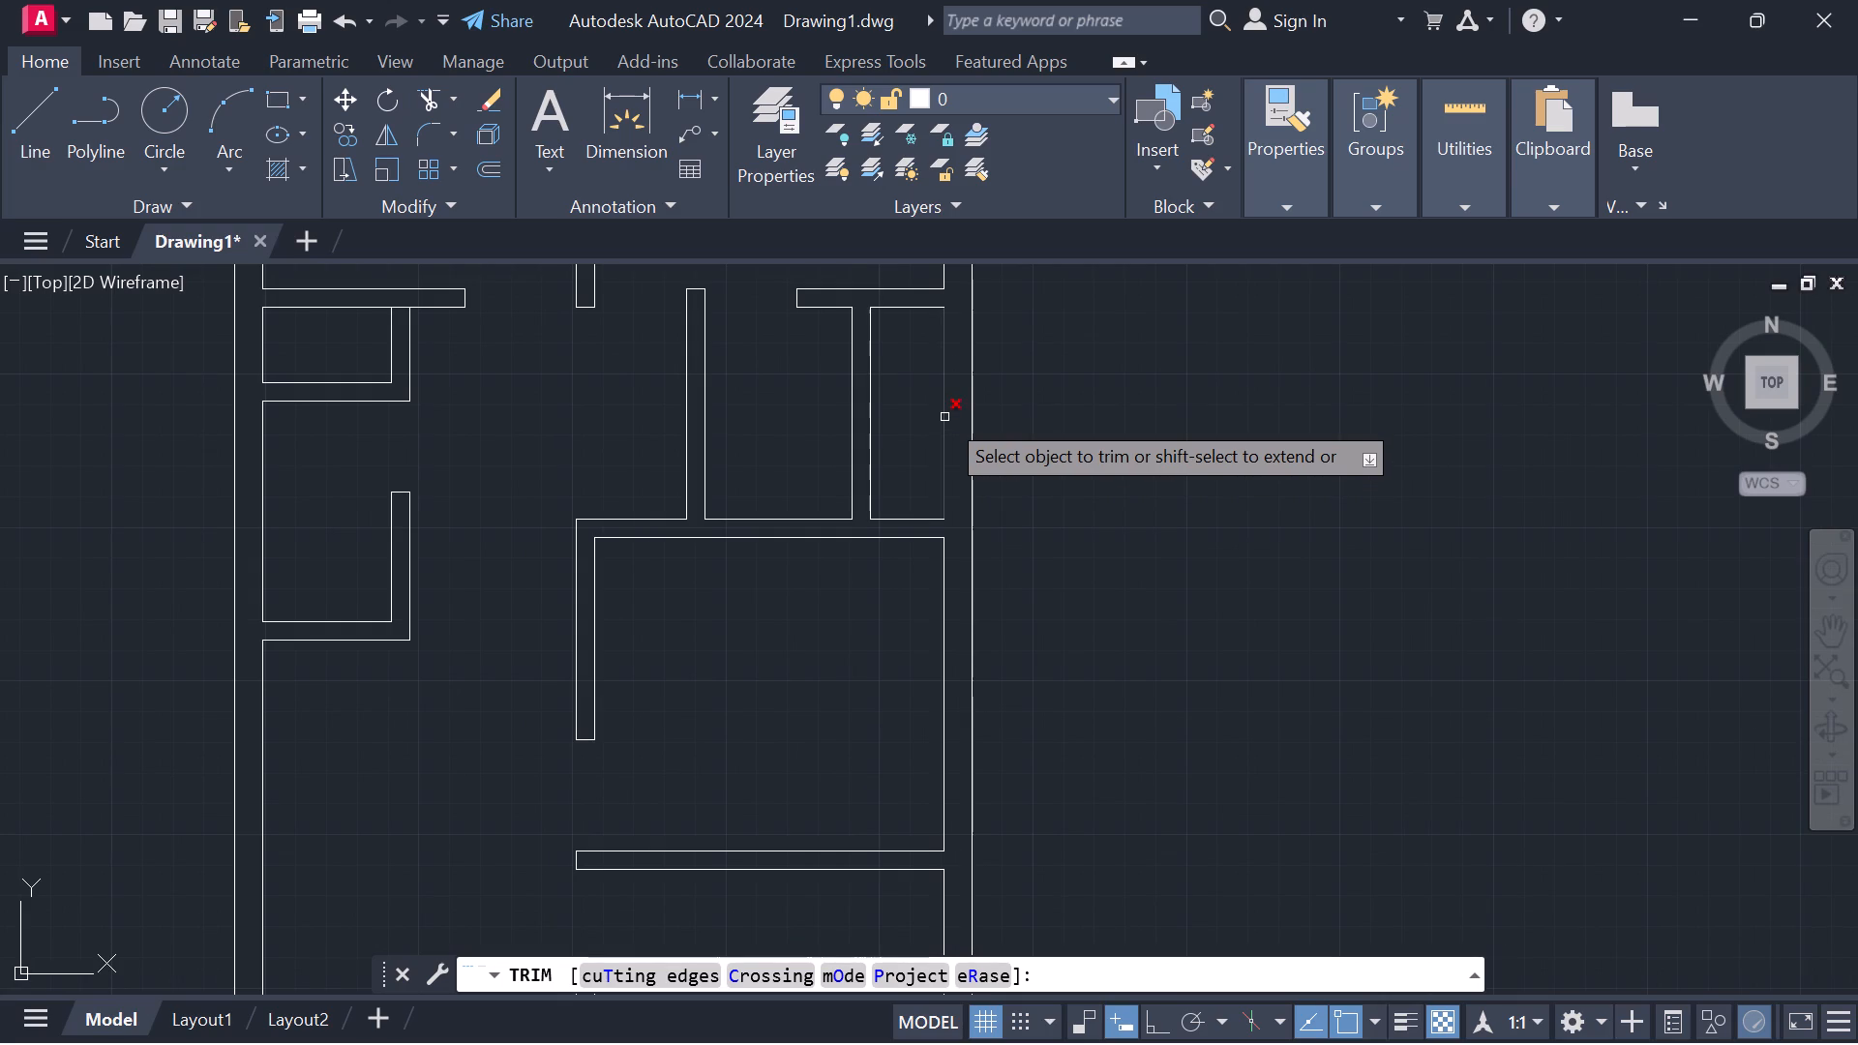
pyautogui.click(944, 417)
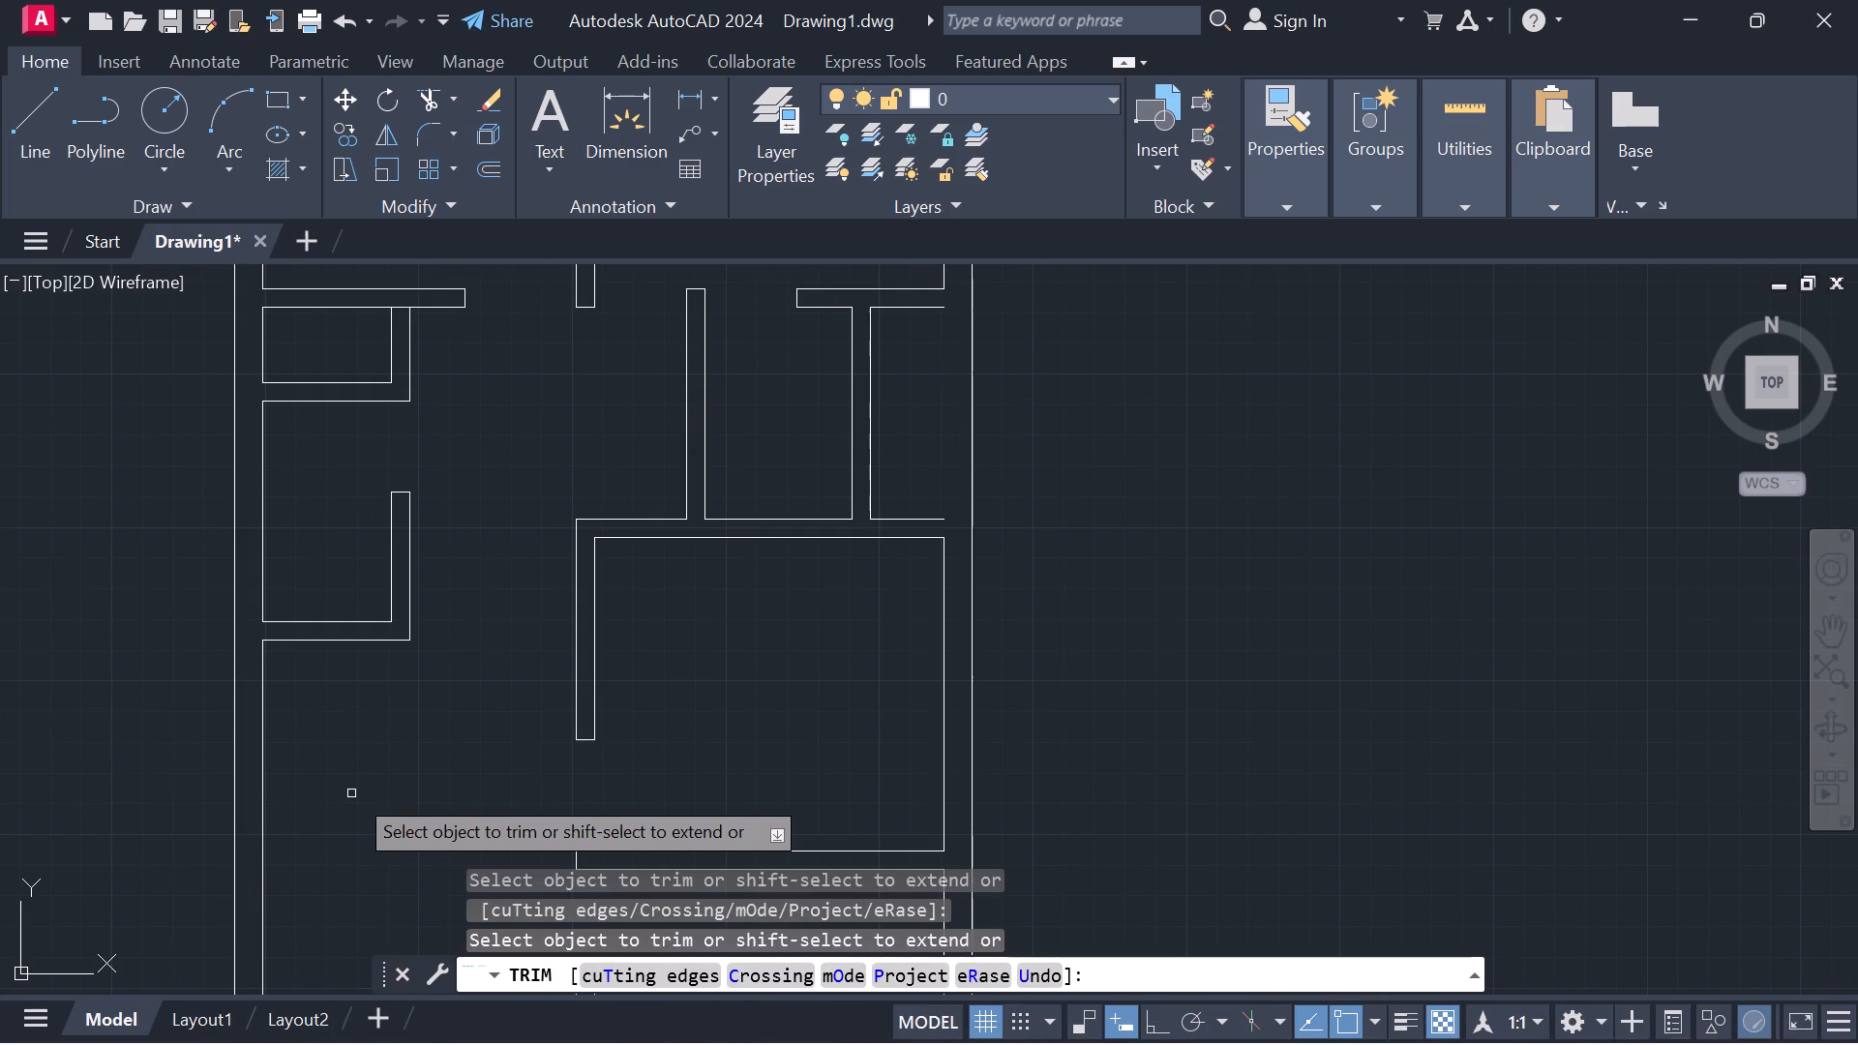
pyautogui.press('Escape')
pyautogui.click(435, 999)
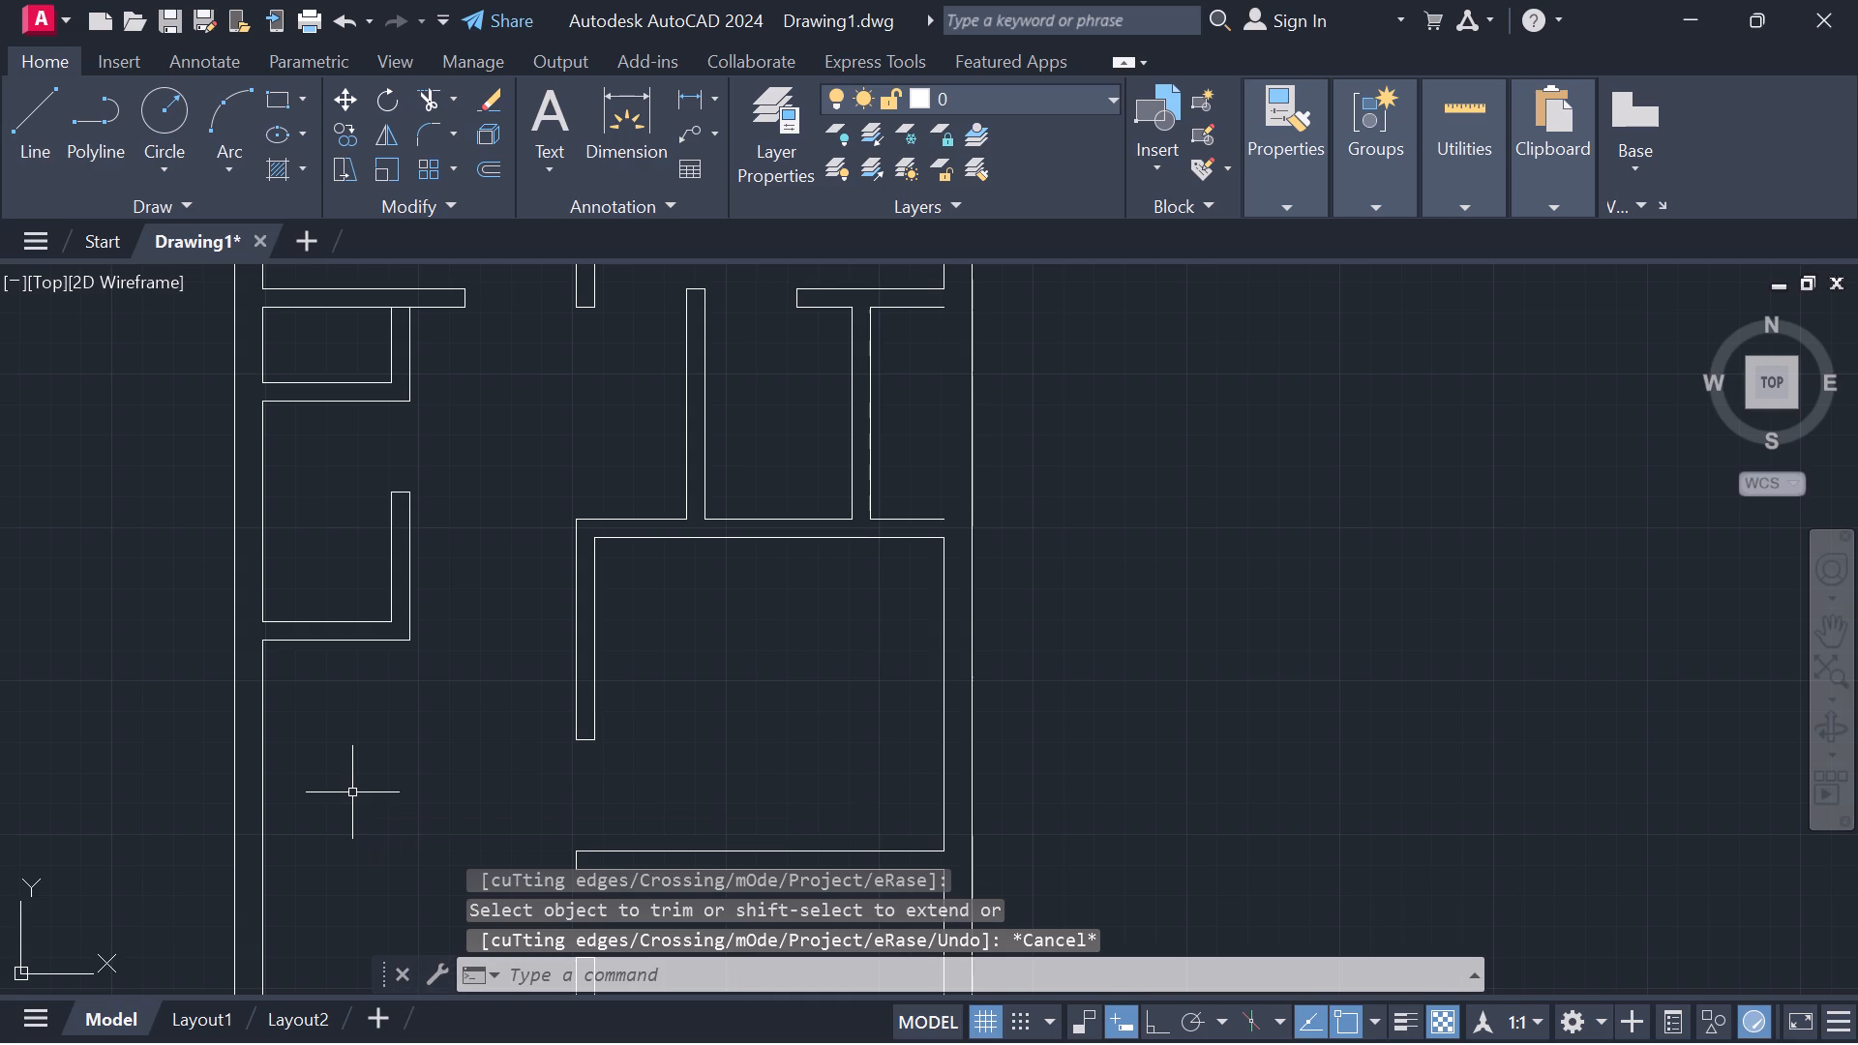
# Extend the small compartment's upper and lower partition lines to the outer line of the right exterior wall.
pyautogui.write('EX')
pyautogui.press('space')
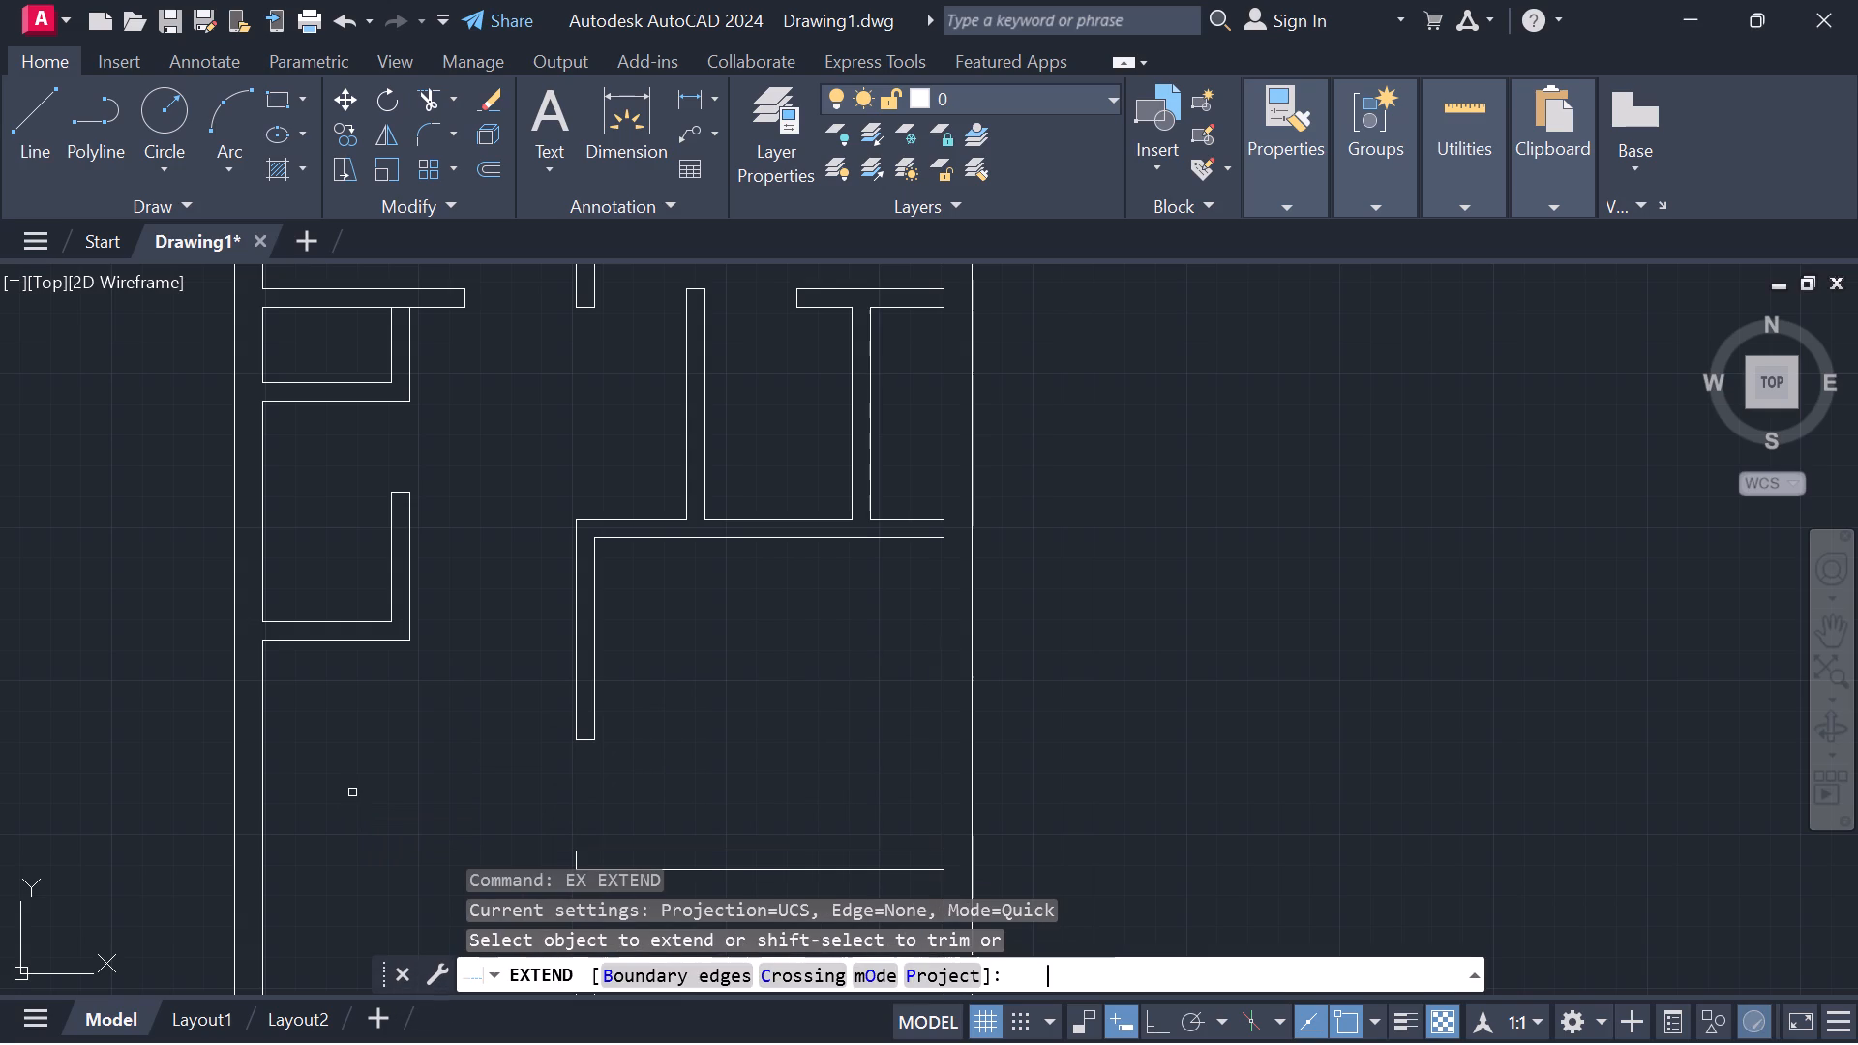
pyautogui.click(922, 517)
pyautogui.click(939, 309)
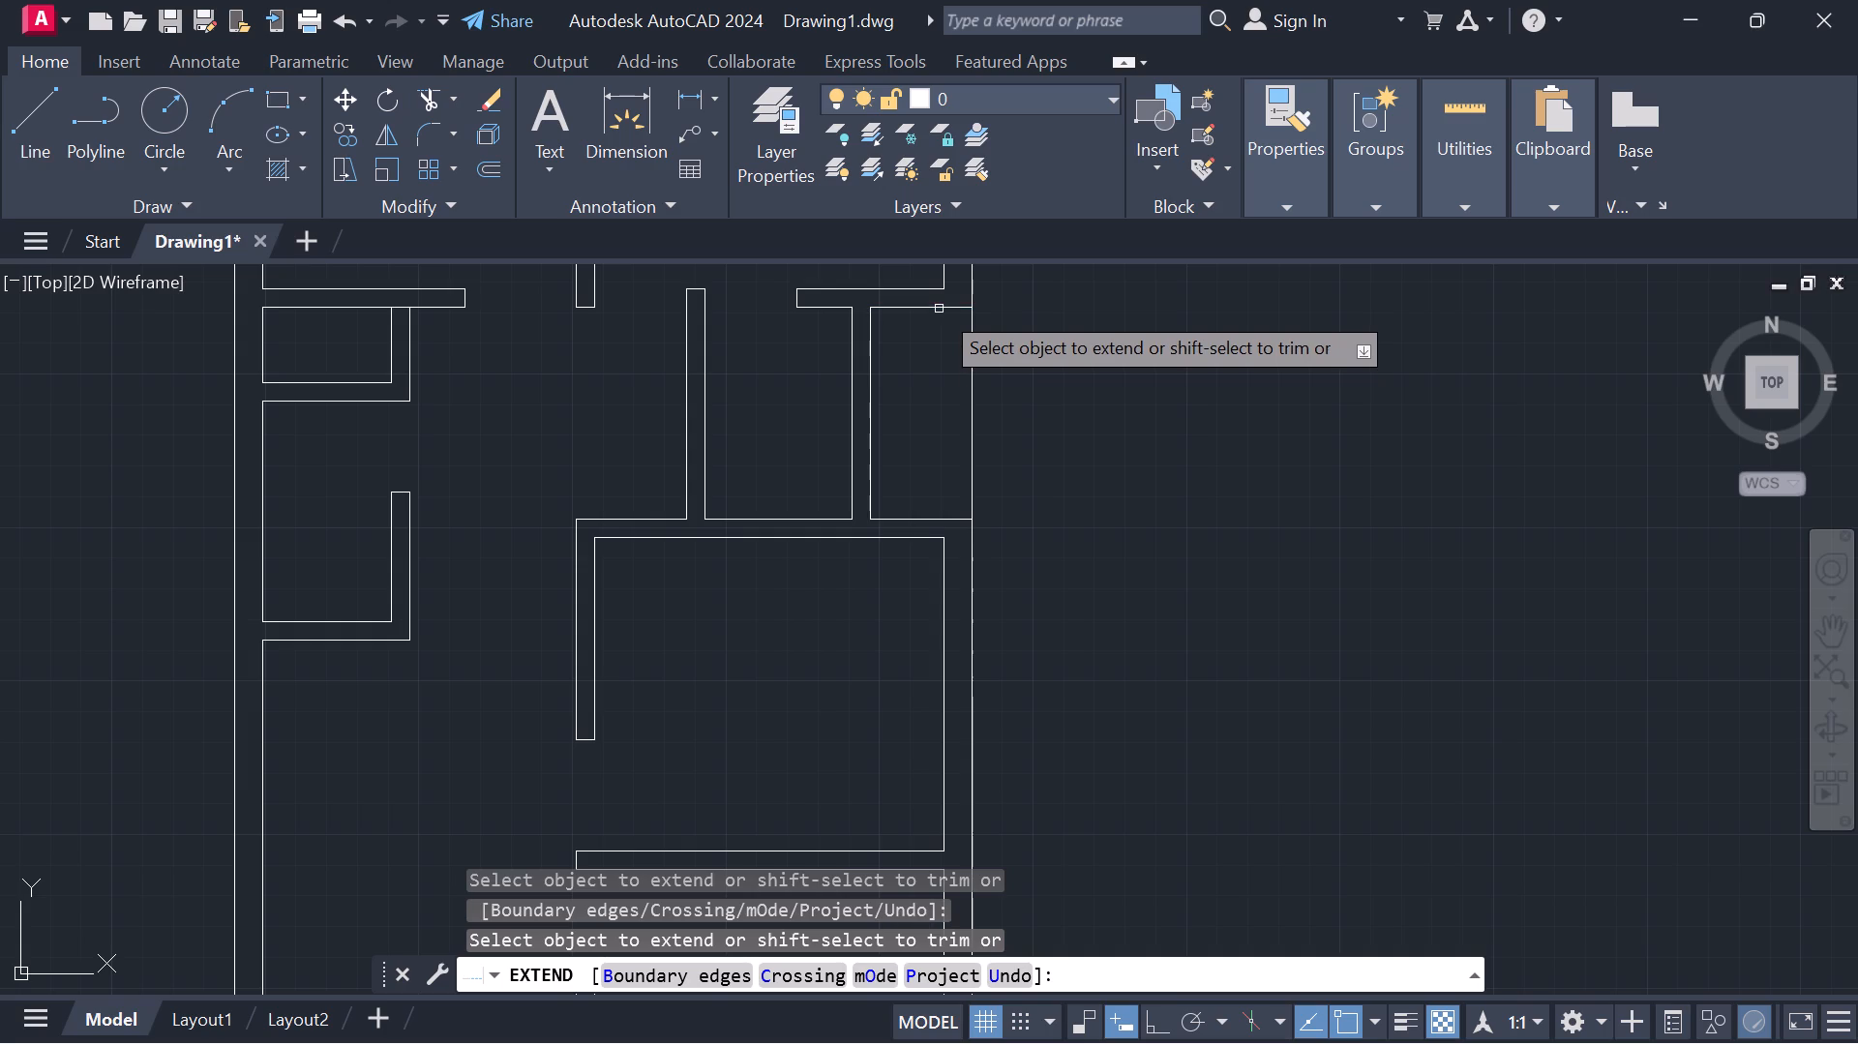
pyautogui.rightClick(1241, 357)
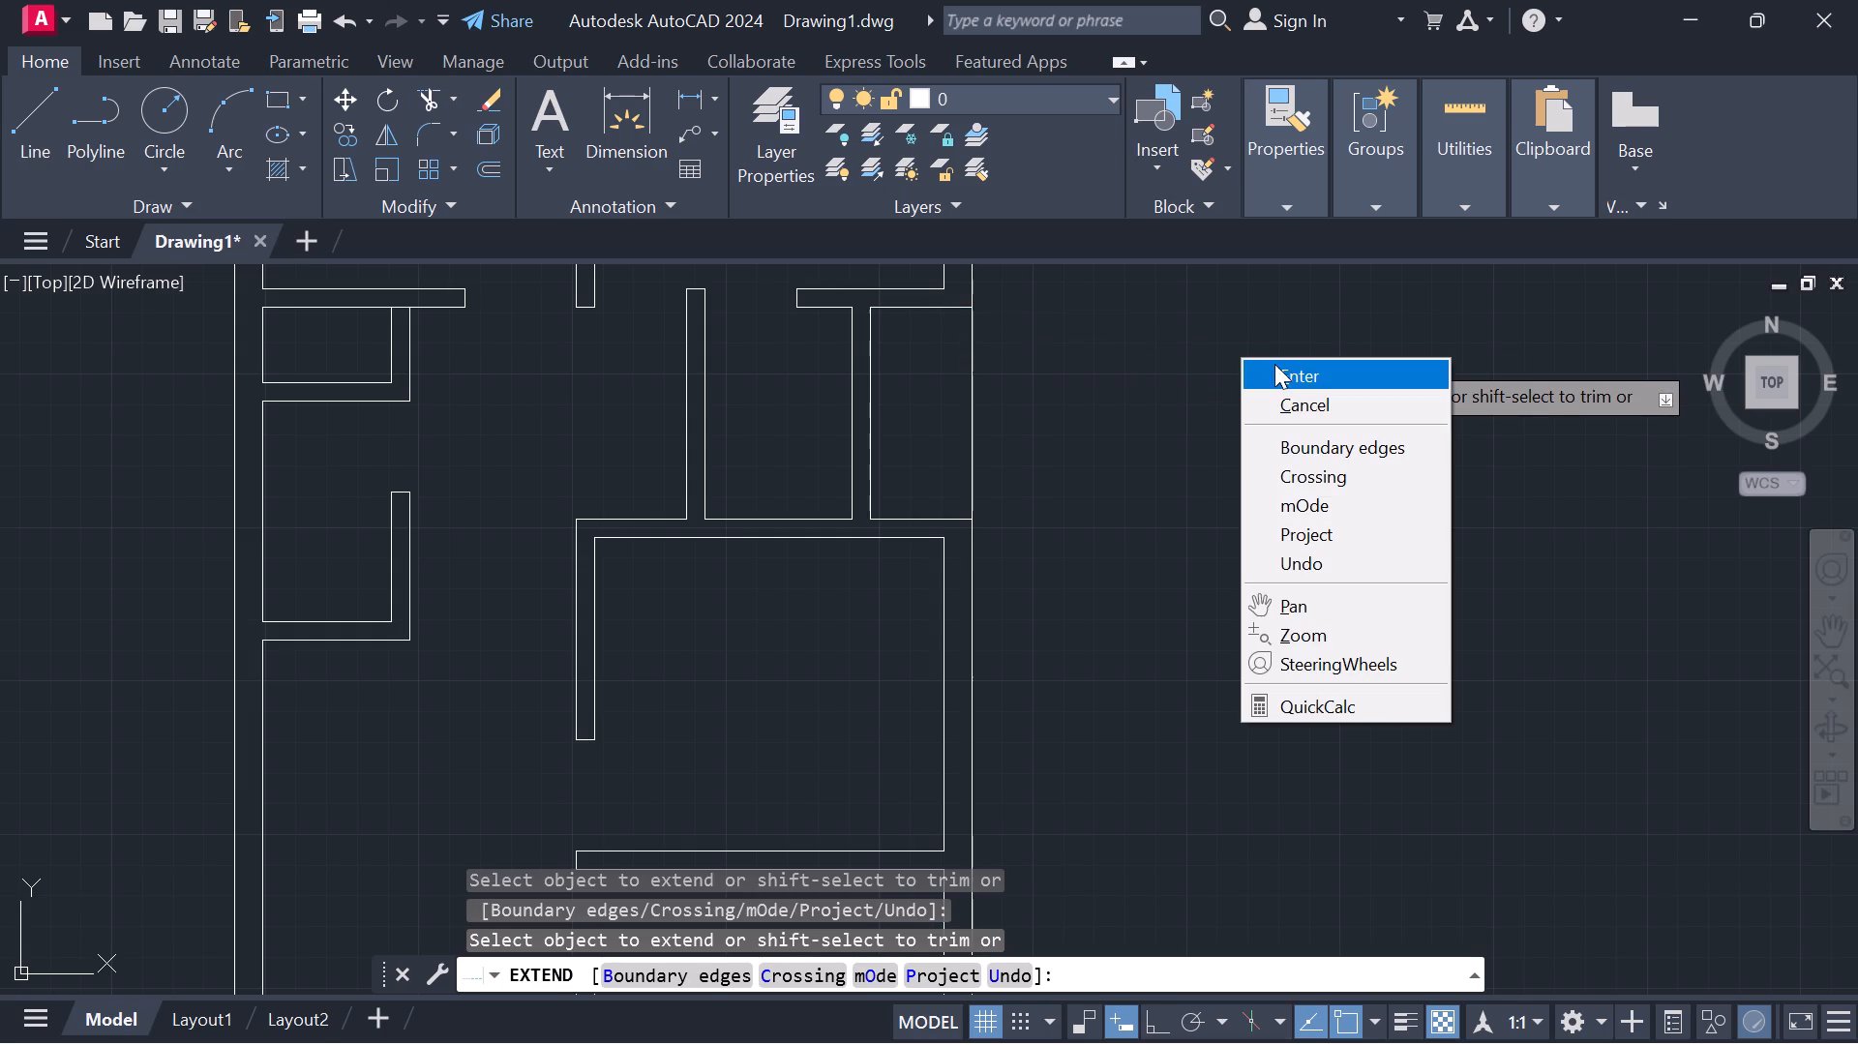
pyautogui.click(1274, 364)
# Move the leftmost wide window symbol in the row by its lower-left corner onto the left exterior wall's outer line, in the room above the staircase.
pyautogui.scroll(-2, 1184, 390)
pyautogui.moveTo(1182, 394); pyautogui.dragTo(1176, 409, button='middle')
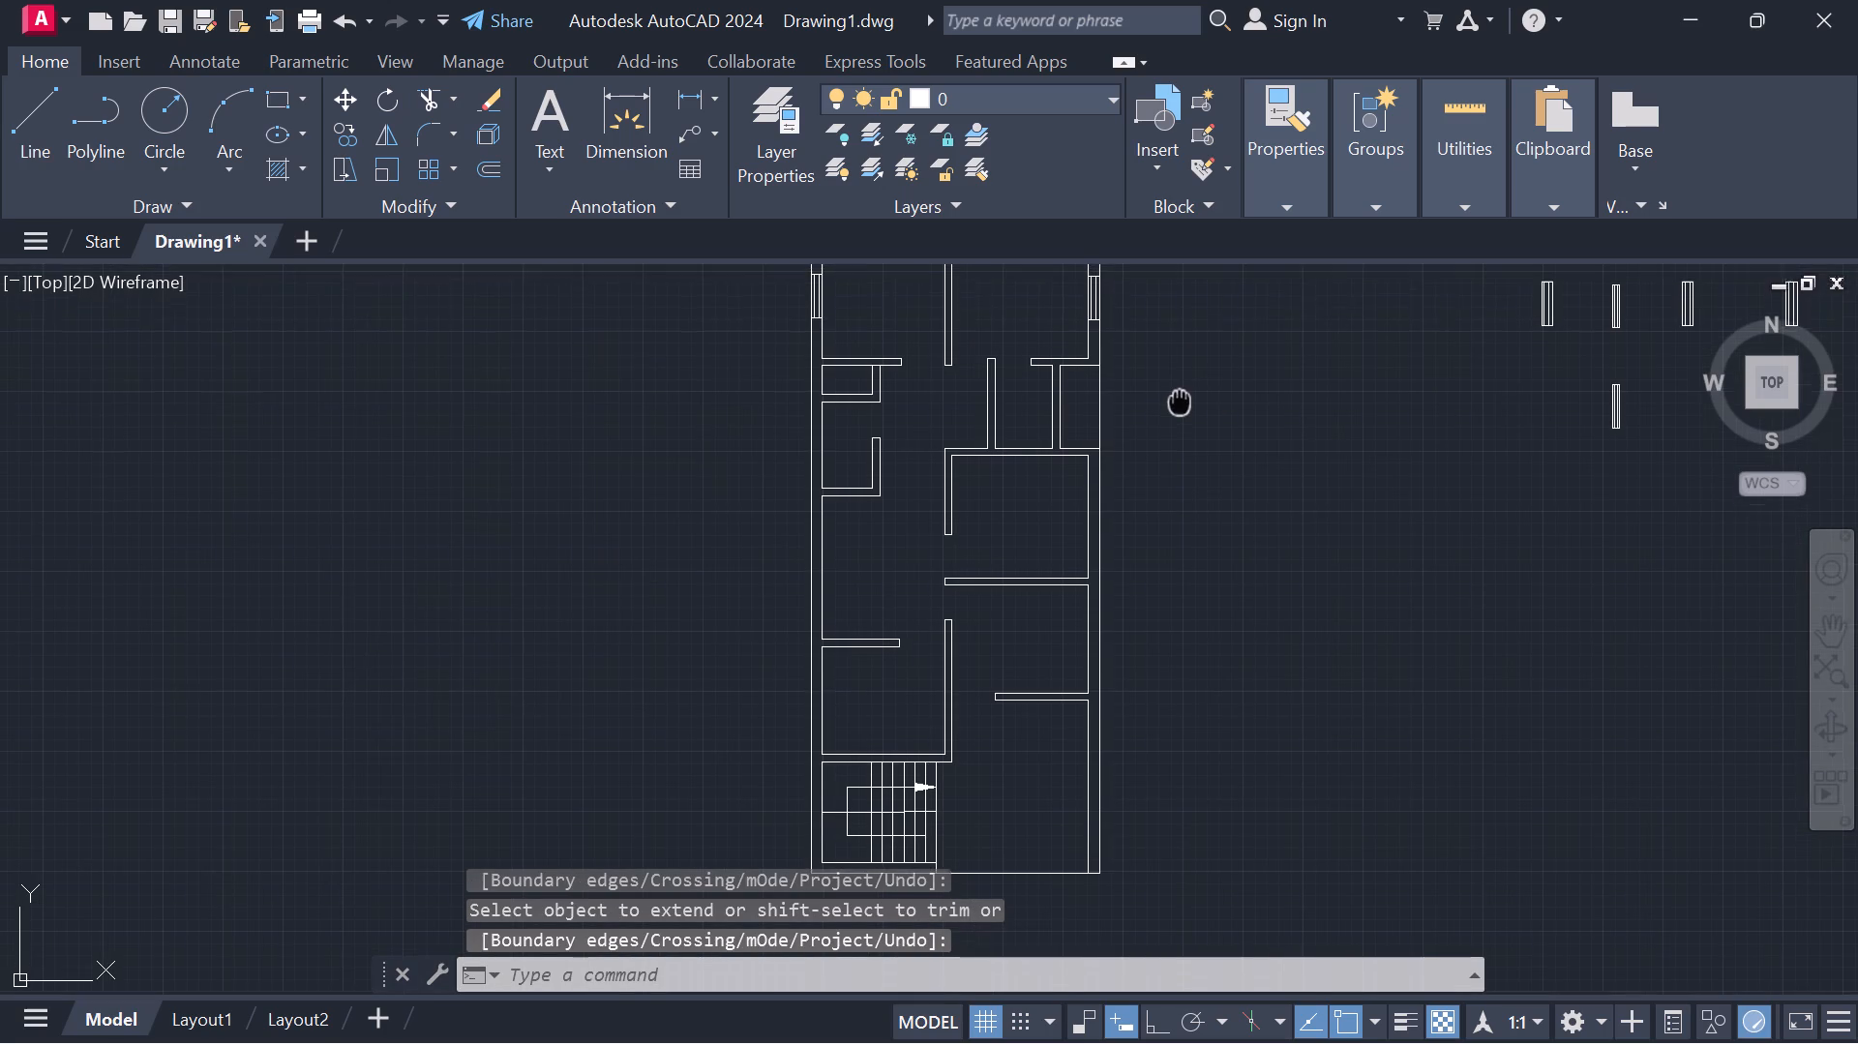
pyautogui.moveTo(1176, 409); pyautogui.dragTo(1176, 429, button='middle')
pyautogui.moveTo(1549, 325); pyautogui.dragTo(1087, 456, button='middle')
pyautogui.scroll(2, 1086, 453)
pyautogui.moveTo(1105, 401); pyautogui.dragTo(914, 574)
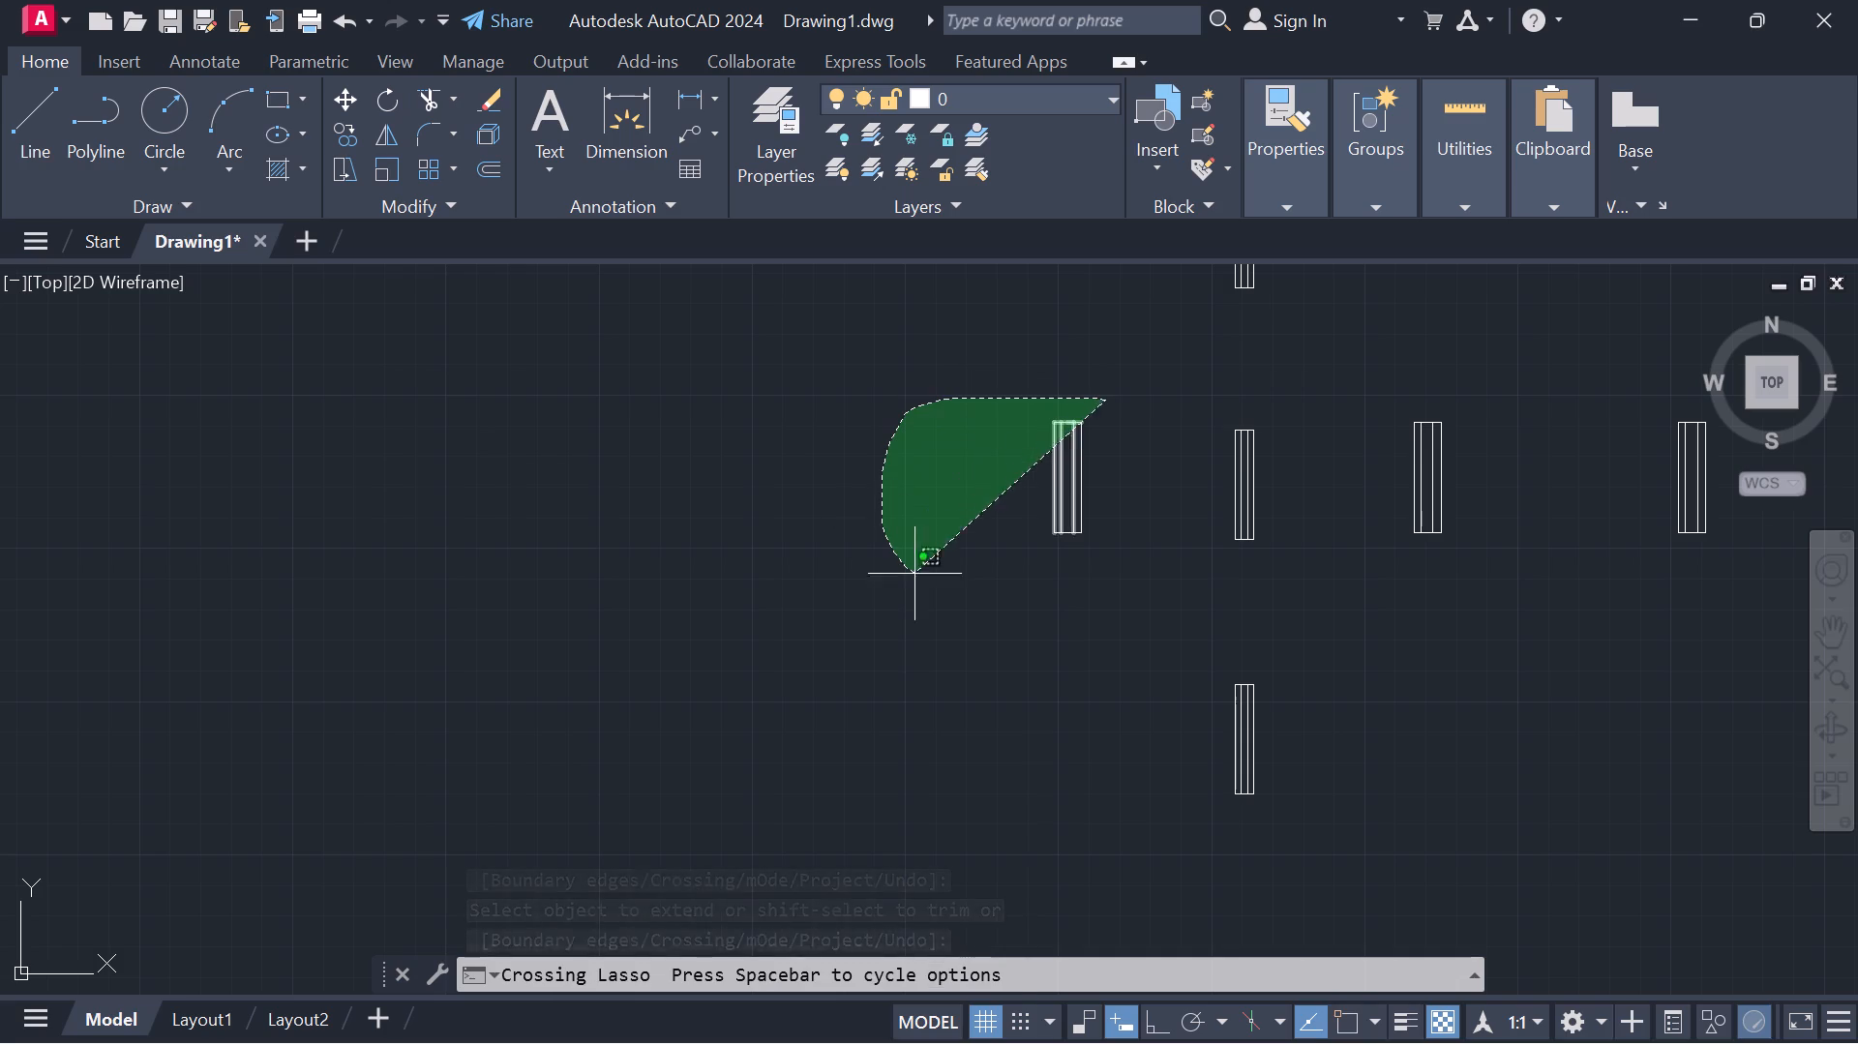
pyautogui.moveTo(914, 574); pyautogui.dragTo(1142, 523)
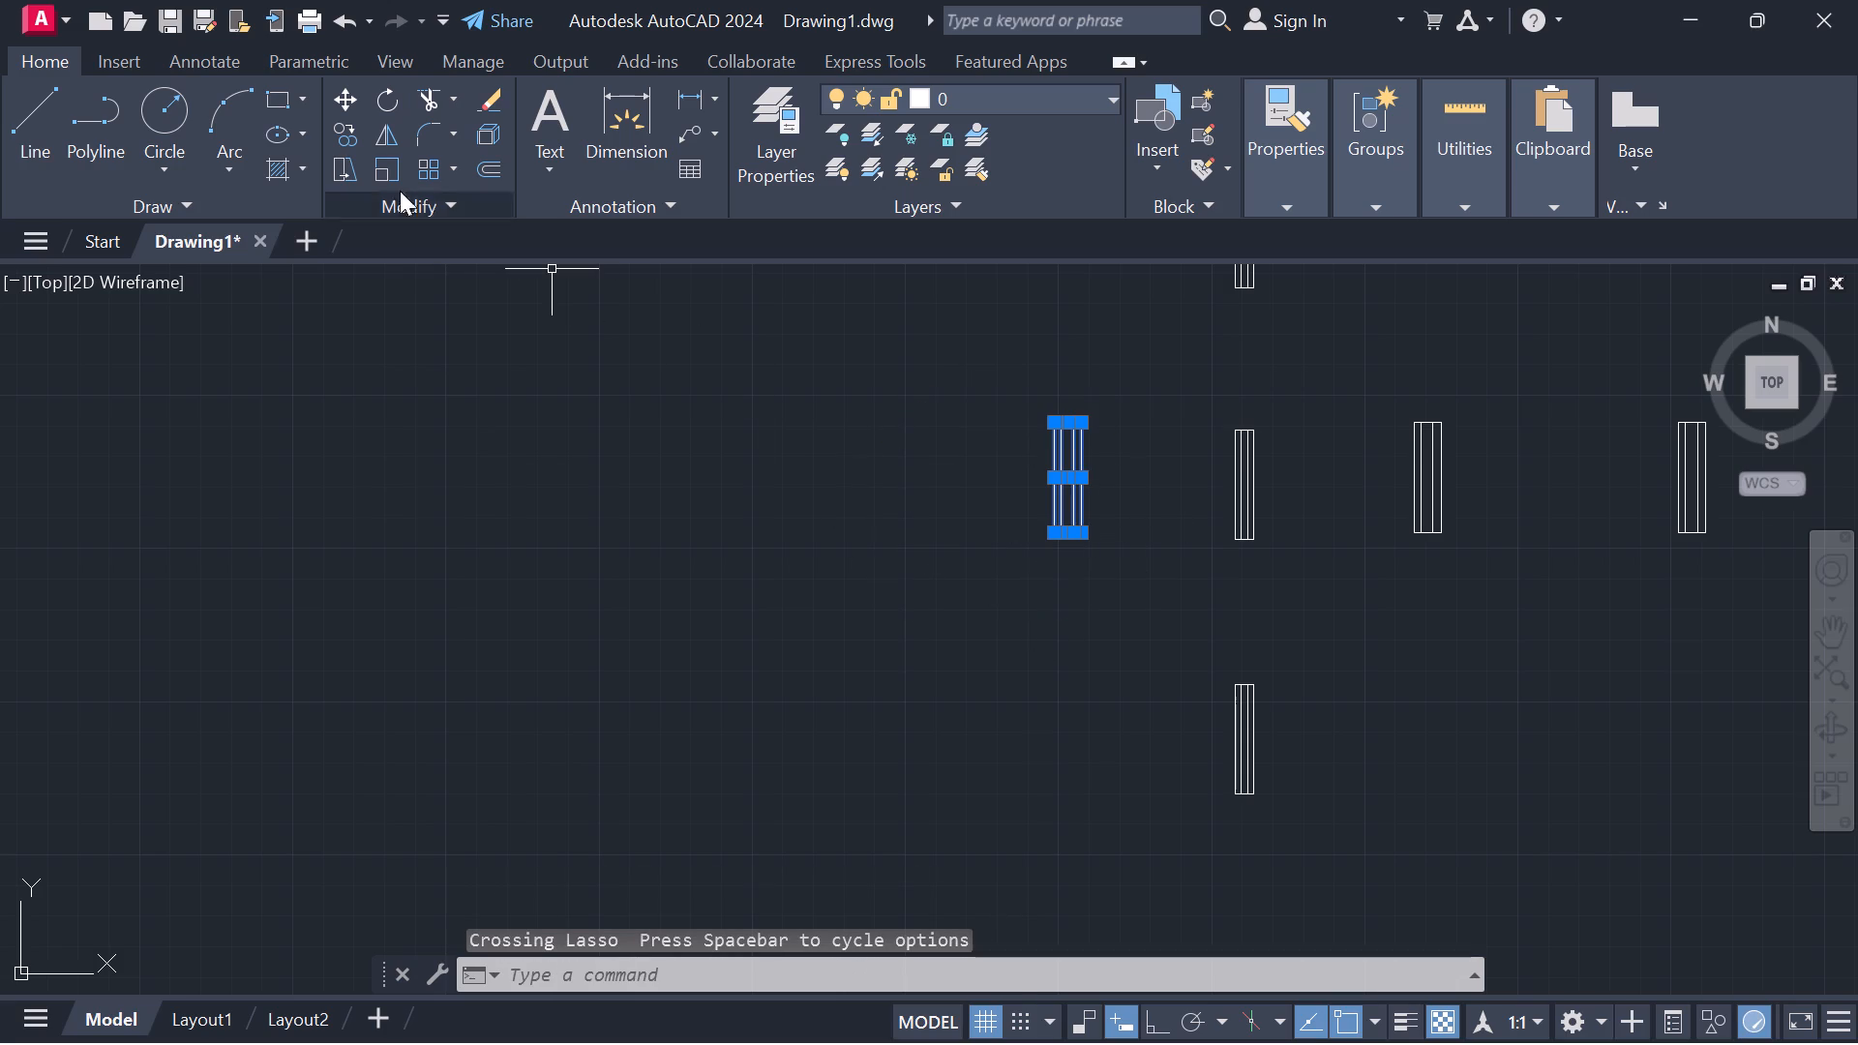
pyautogui.click(343, 93)
pyautogui.scroll(2, 1039, 556)
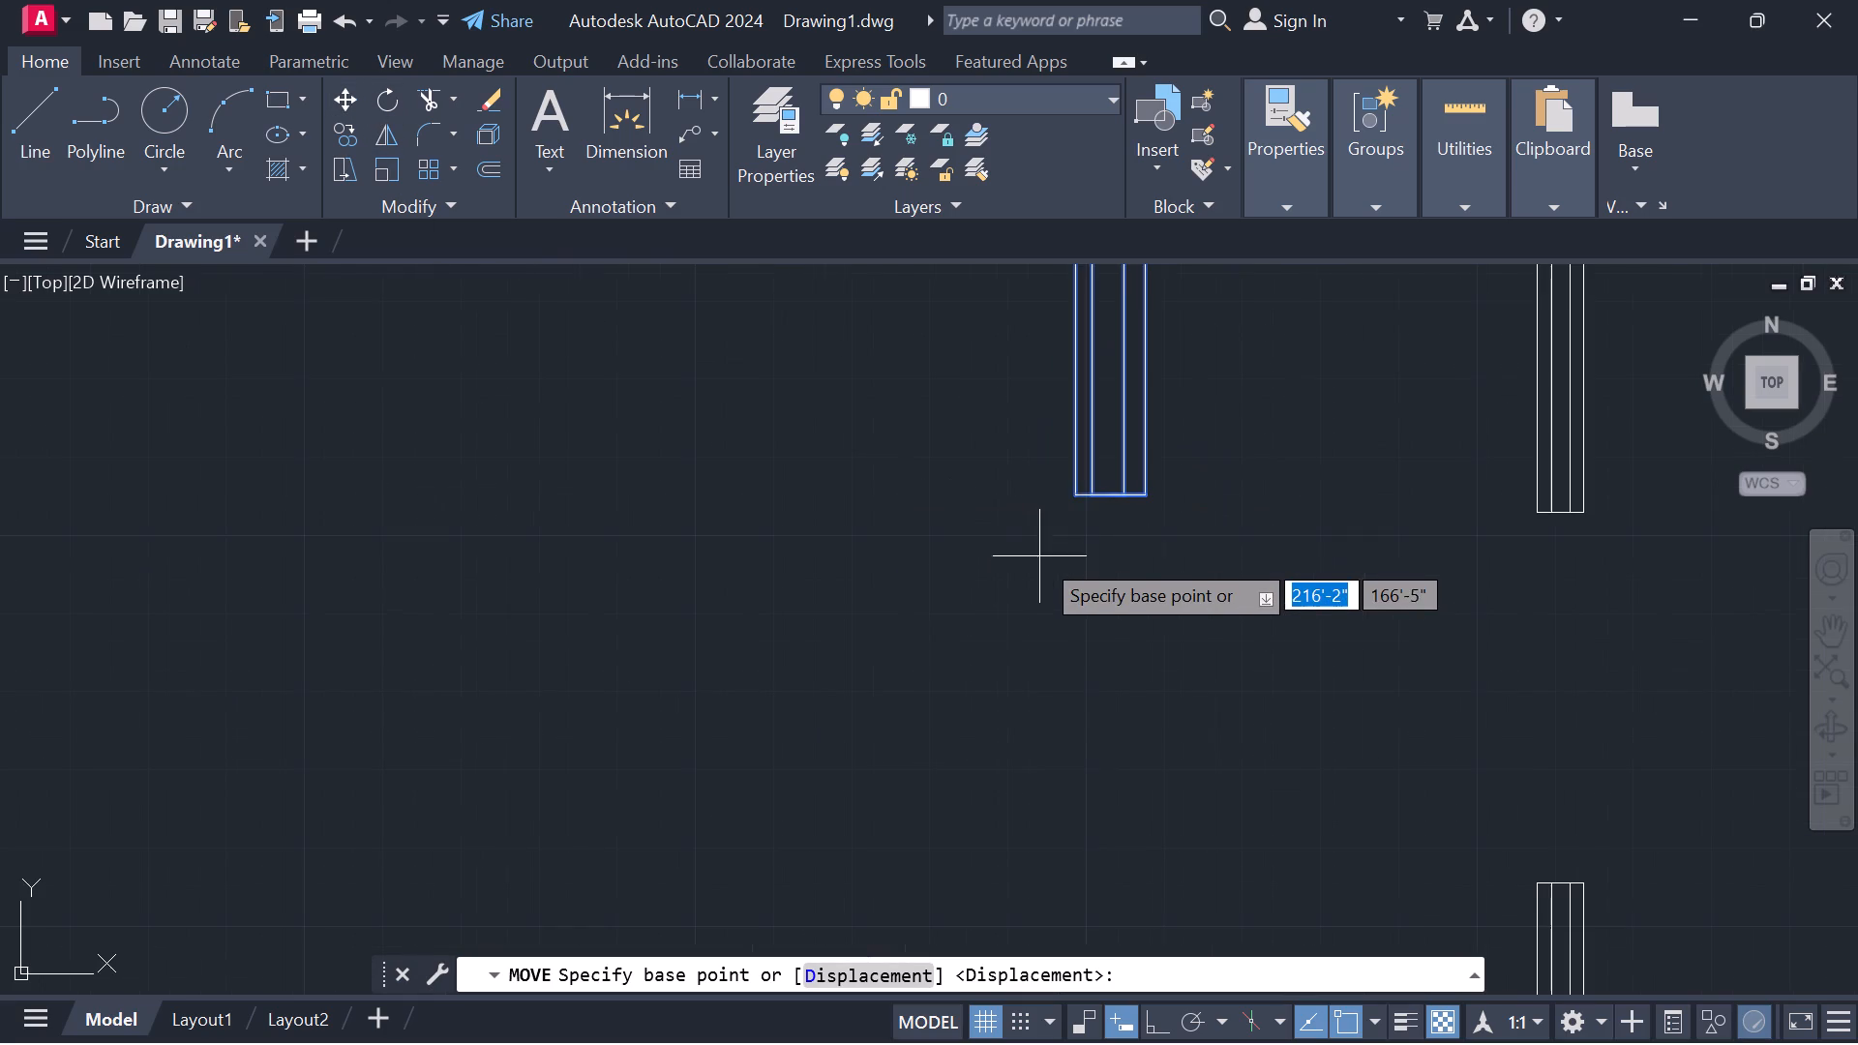
pyautogui.click(1068, 495)
pyautogui.scroll(-6, 578, 504)
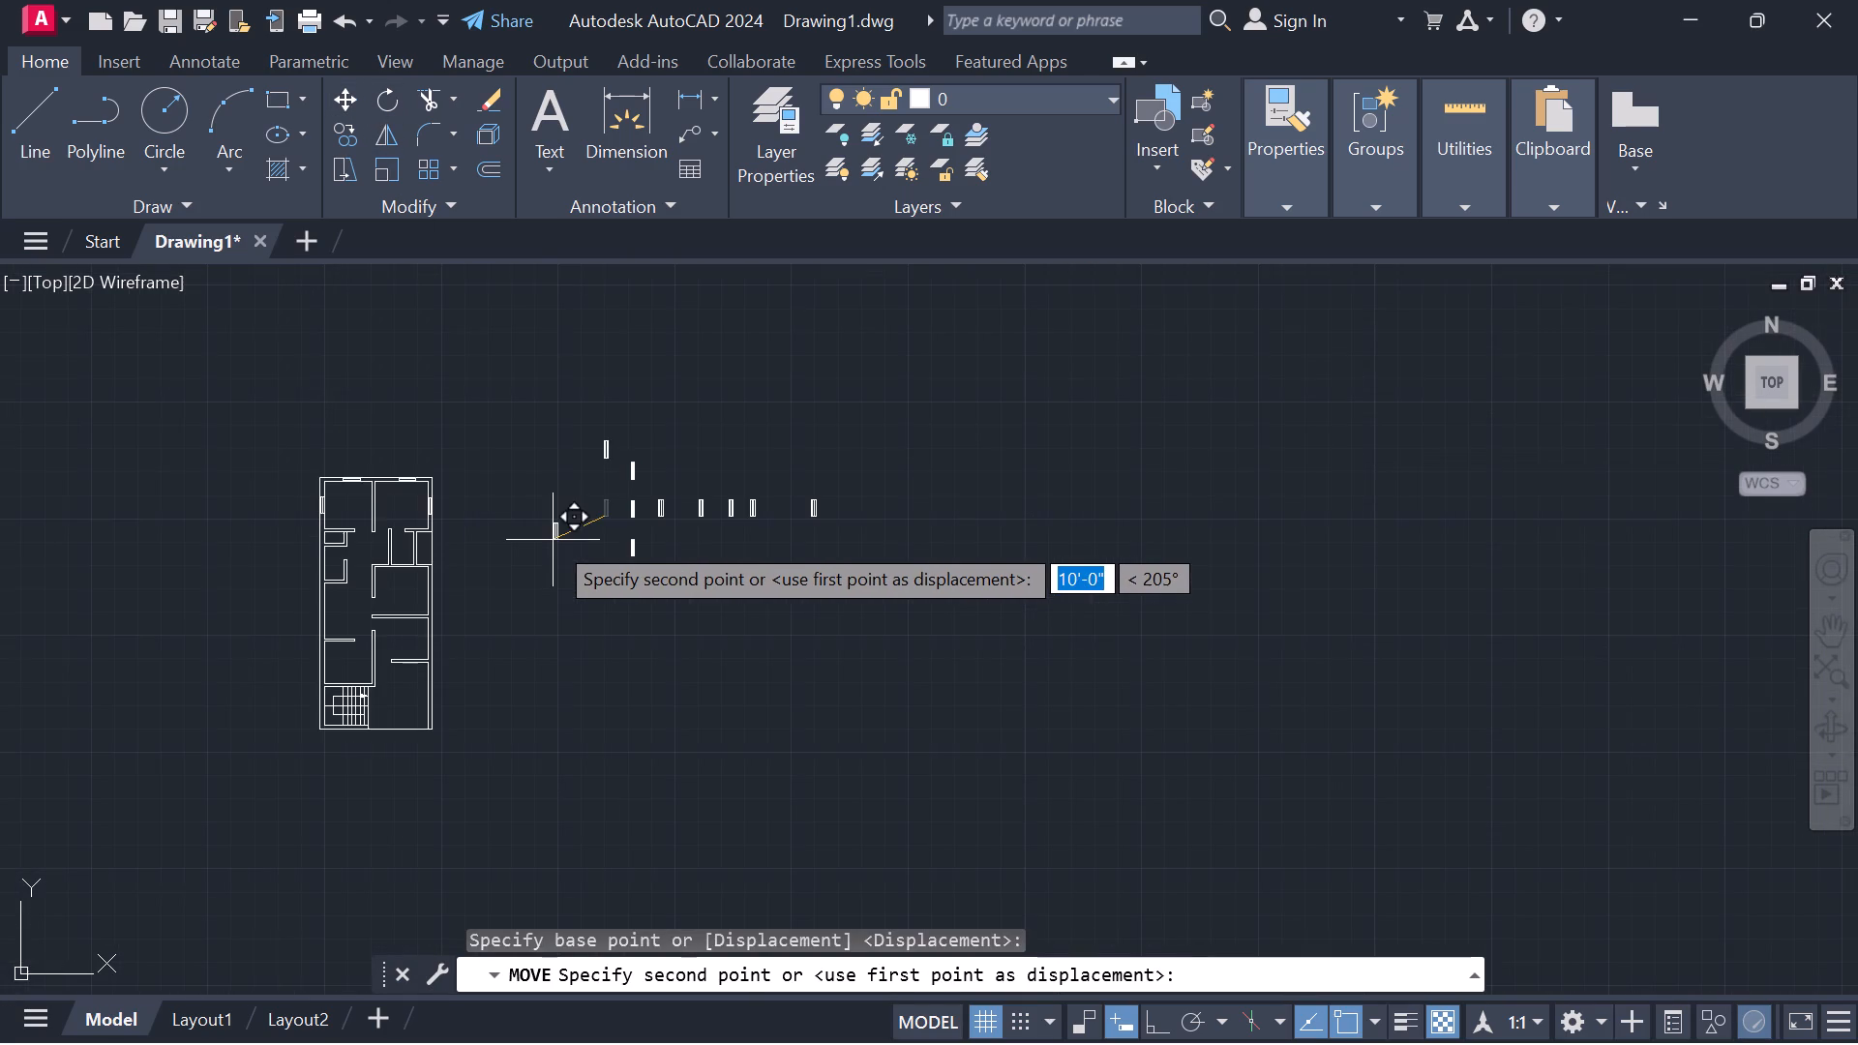
pyautogui.moveTo(552, 541); pyautogui.dragTo(1243, 470, button='middle')
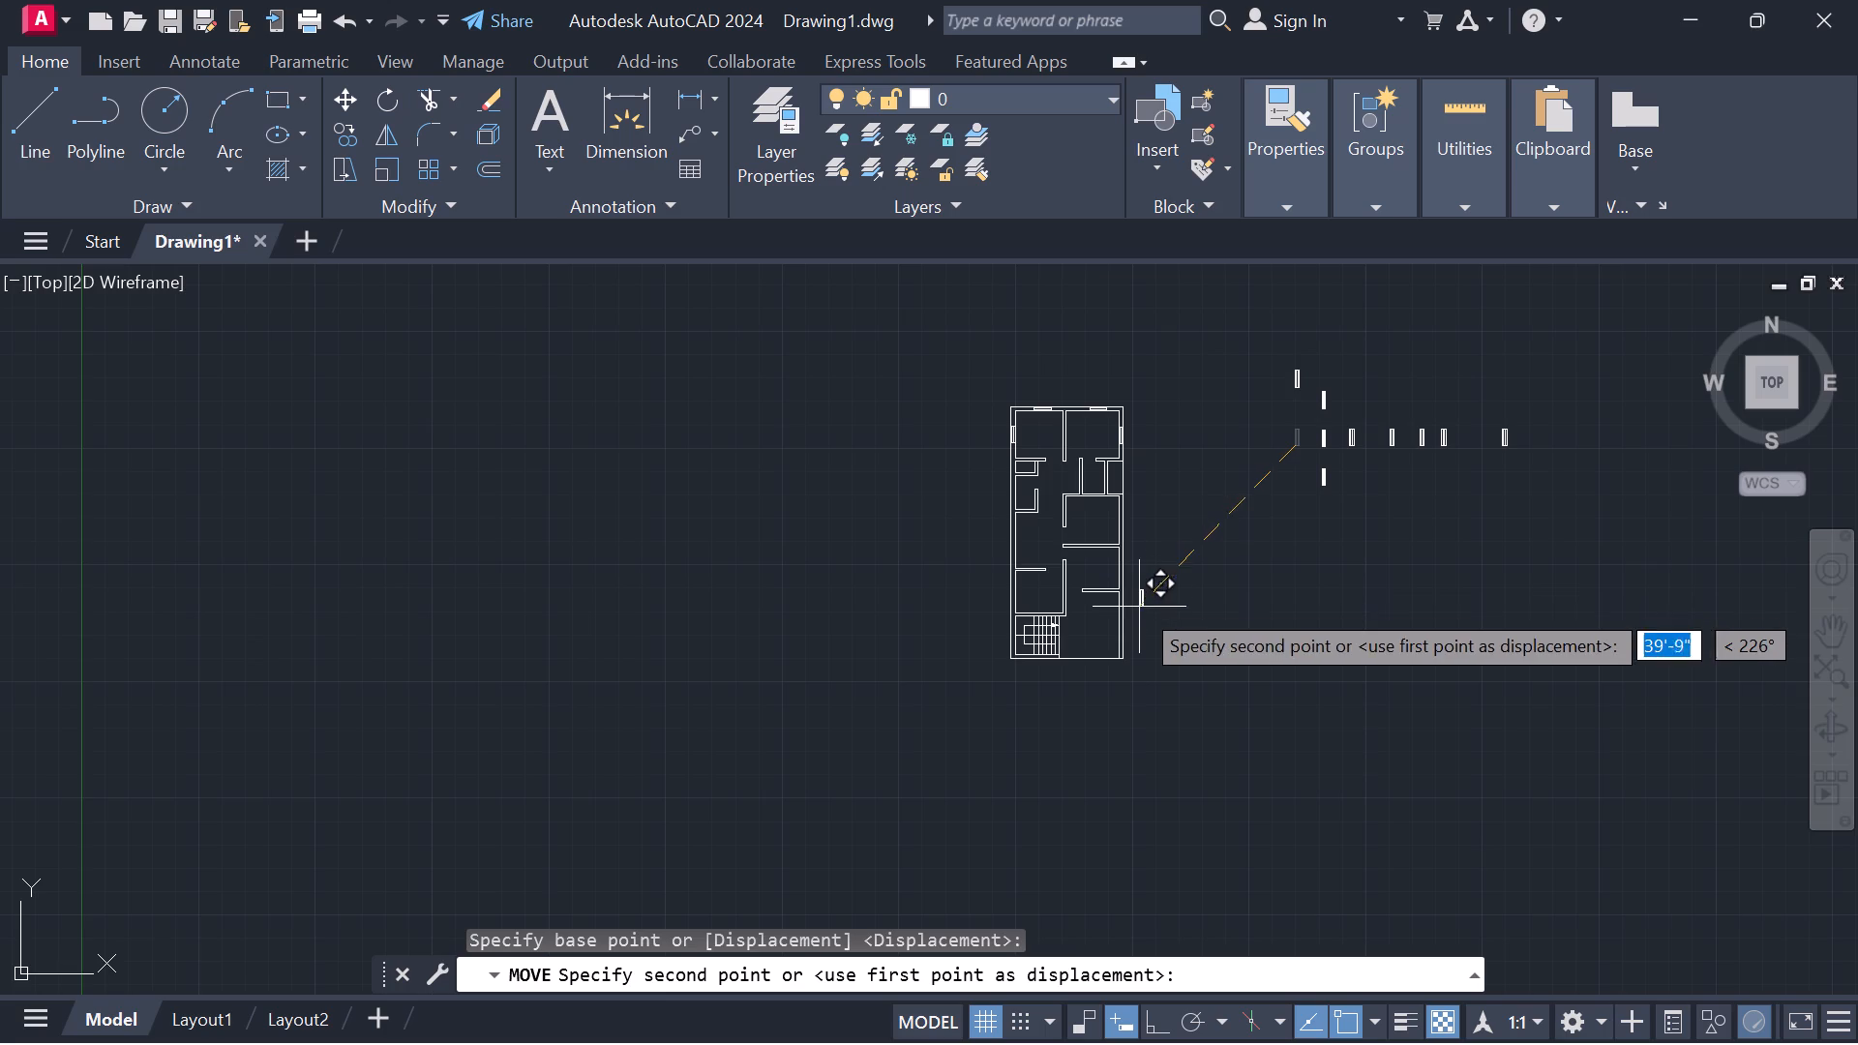
pyautogui.scroll(4, 1139, 609)
pyautogui.scroll(2, 313, 570)
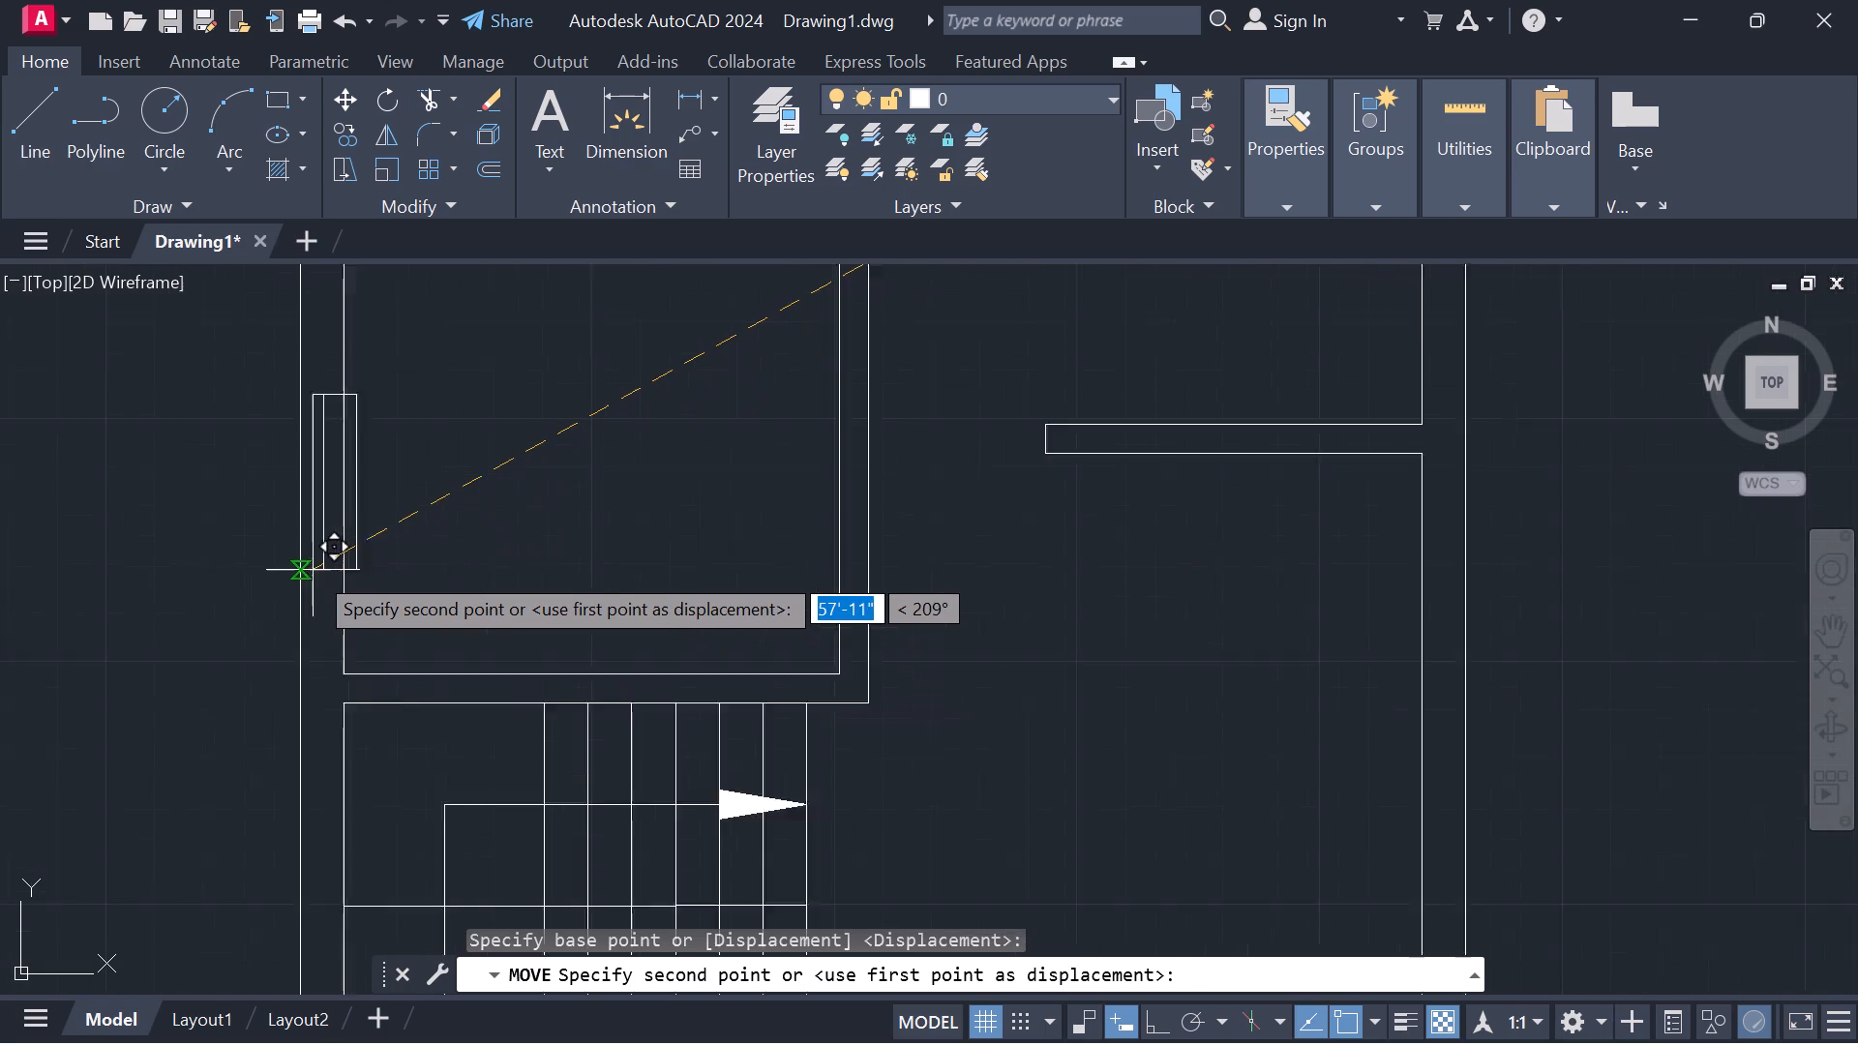
pyautogui.scroll(-1, 313, 570)
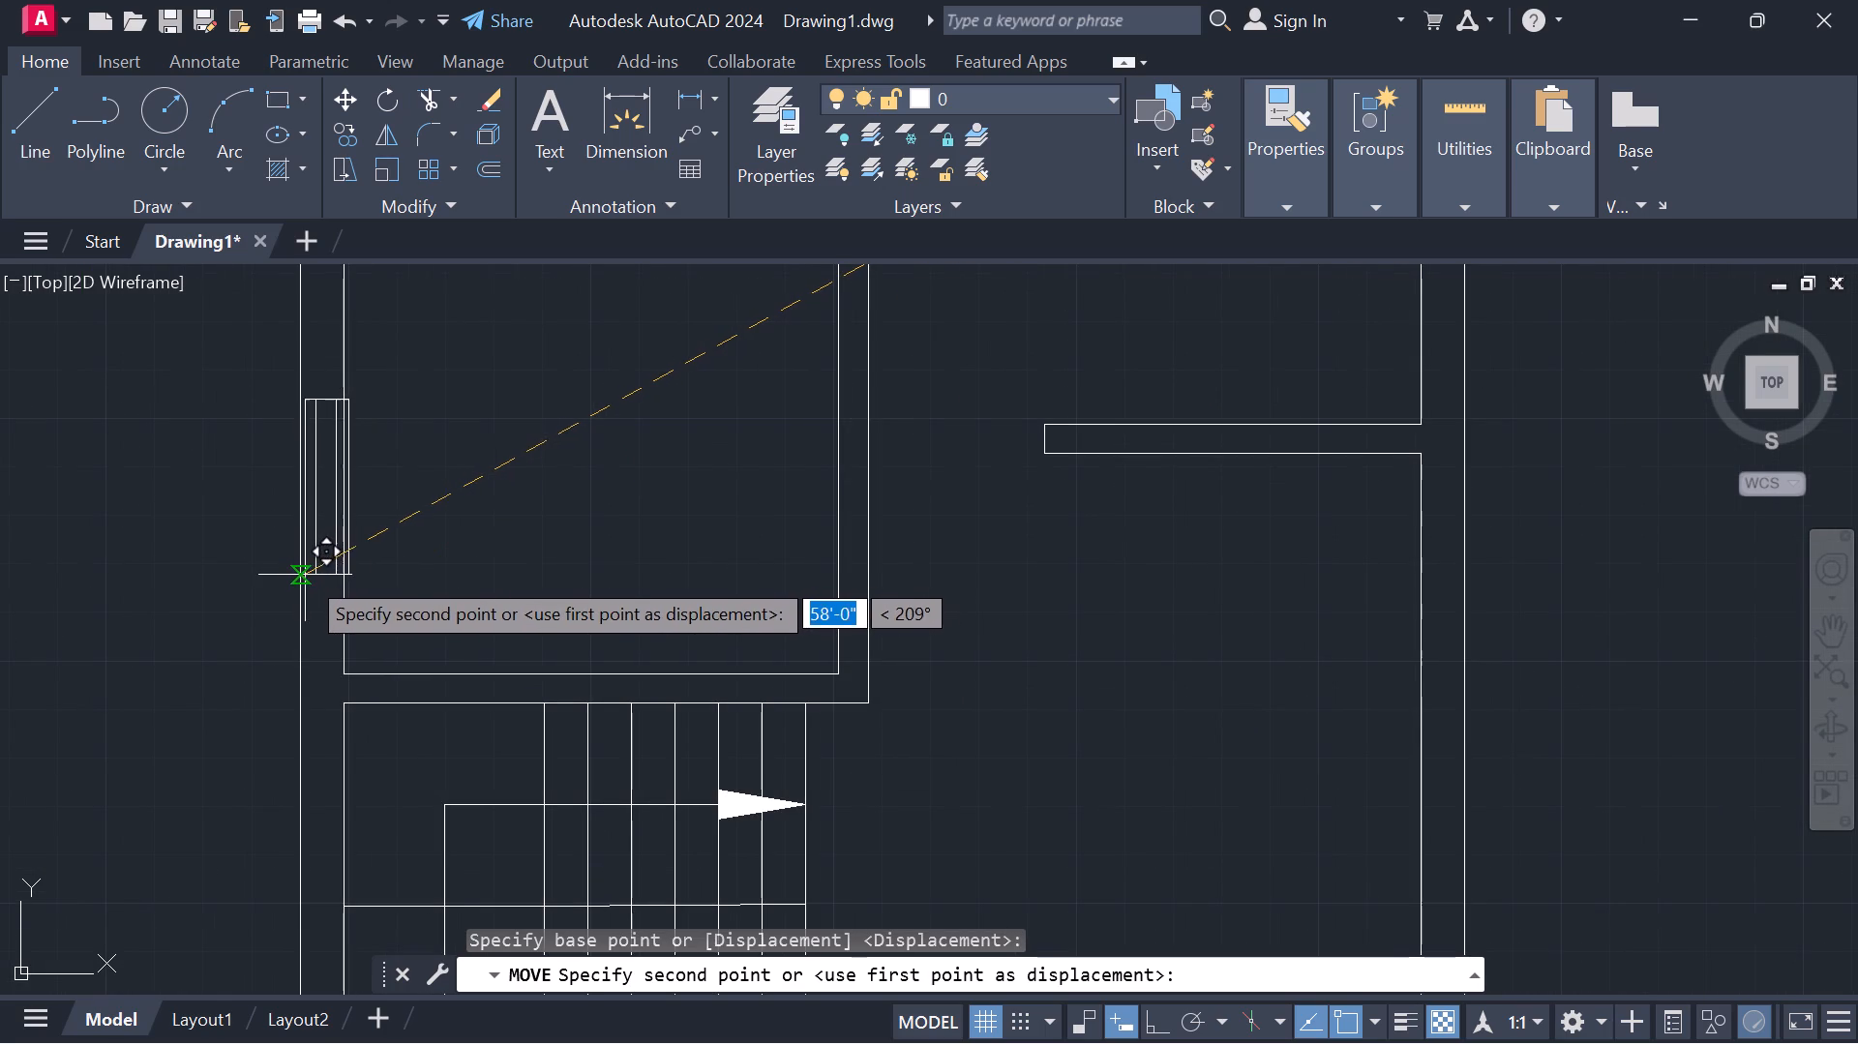
pyautogui.click(305, 575)
# Move the rightmost wide window symbol by its lower-left corner onto the right exterior wall's inner line, in the room below the small compartment.
pyautogui.scroll(-2, 767, 575)
pyautogui.moveTo(1042, 546); pyautogui.dragTo(440, 591, button='middle')
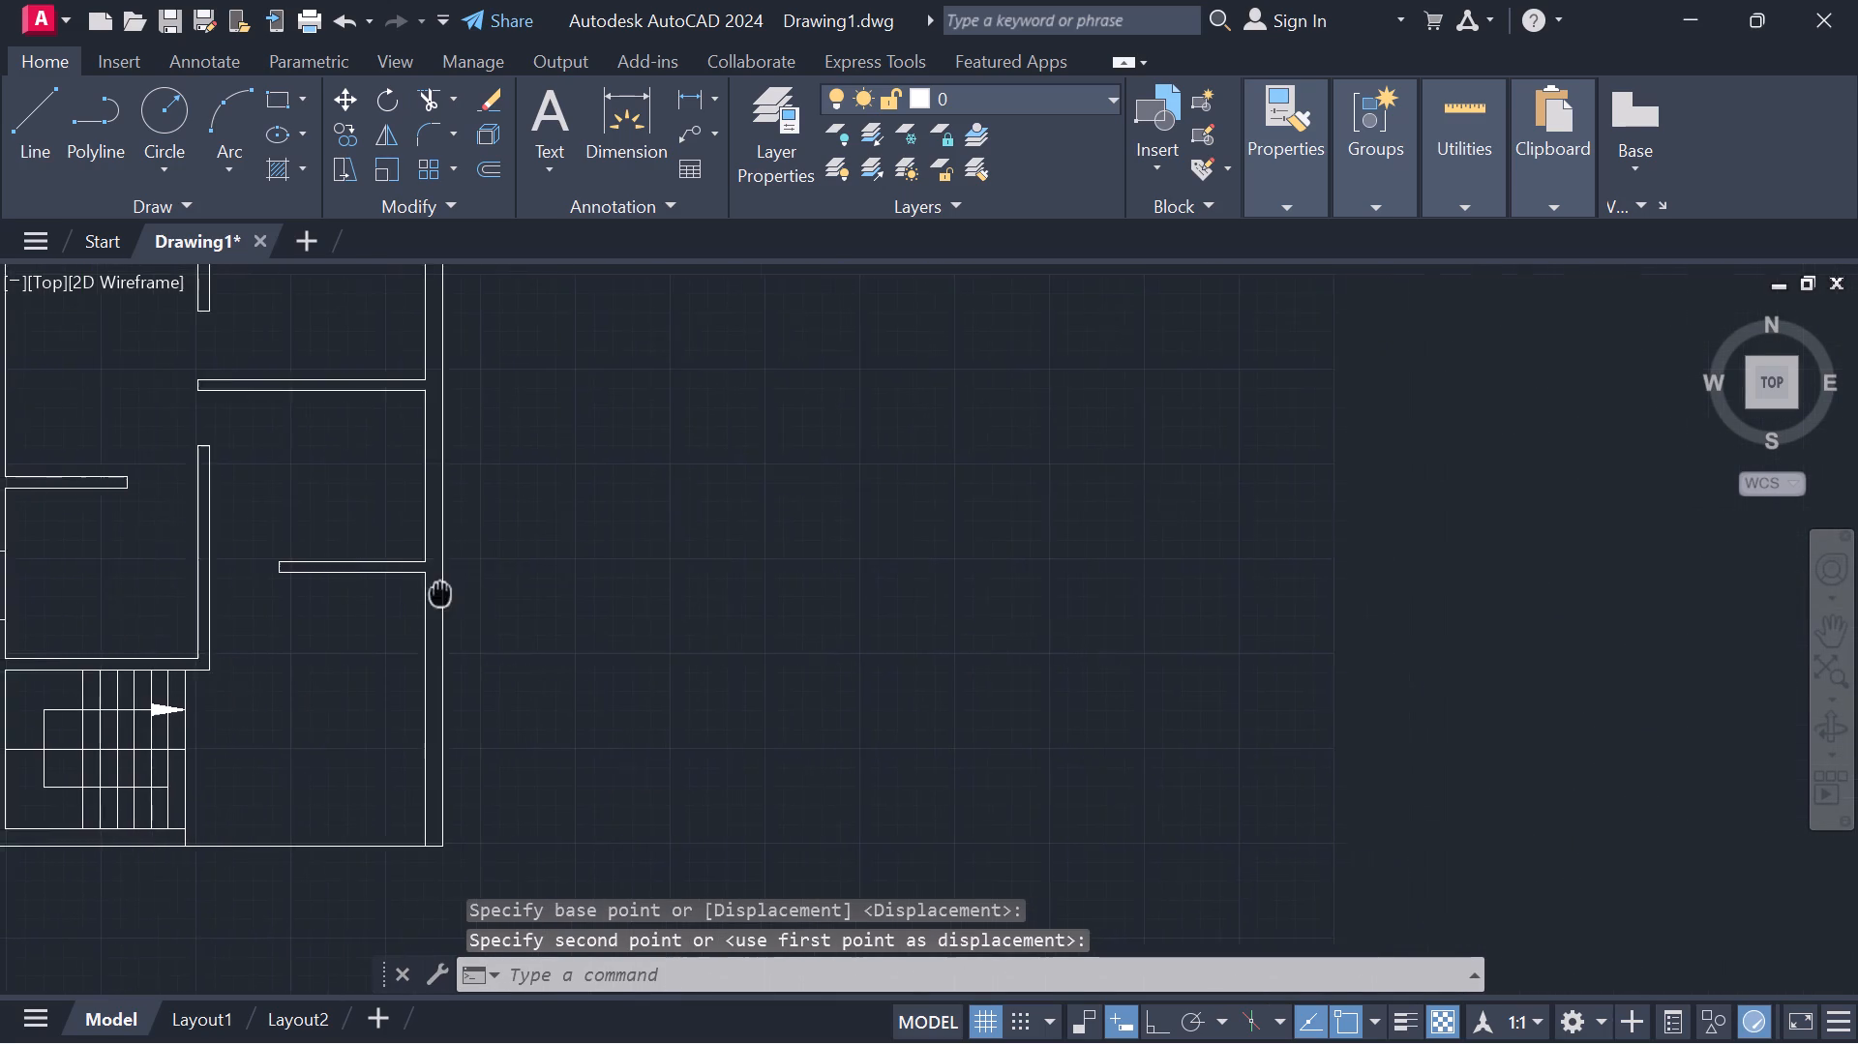
pyautogui.scroll(-3, 571, 559)
pyautogui.moveTo(1004, 525); pyautogui.dragTo(751, 574, button='middle')
pyautogui.scroll(1, 745, 574)
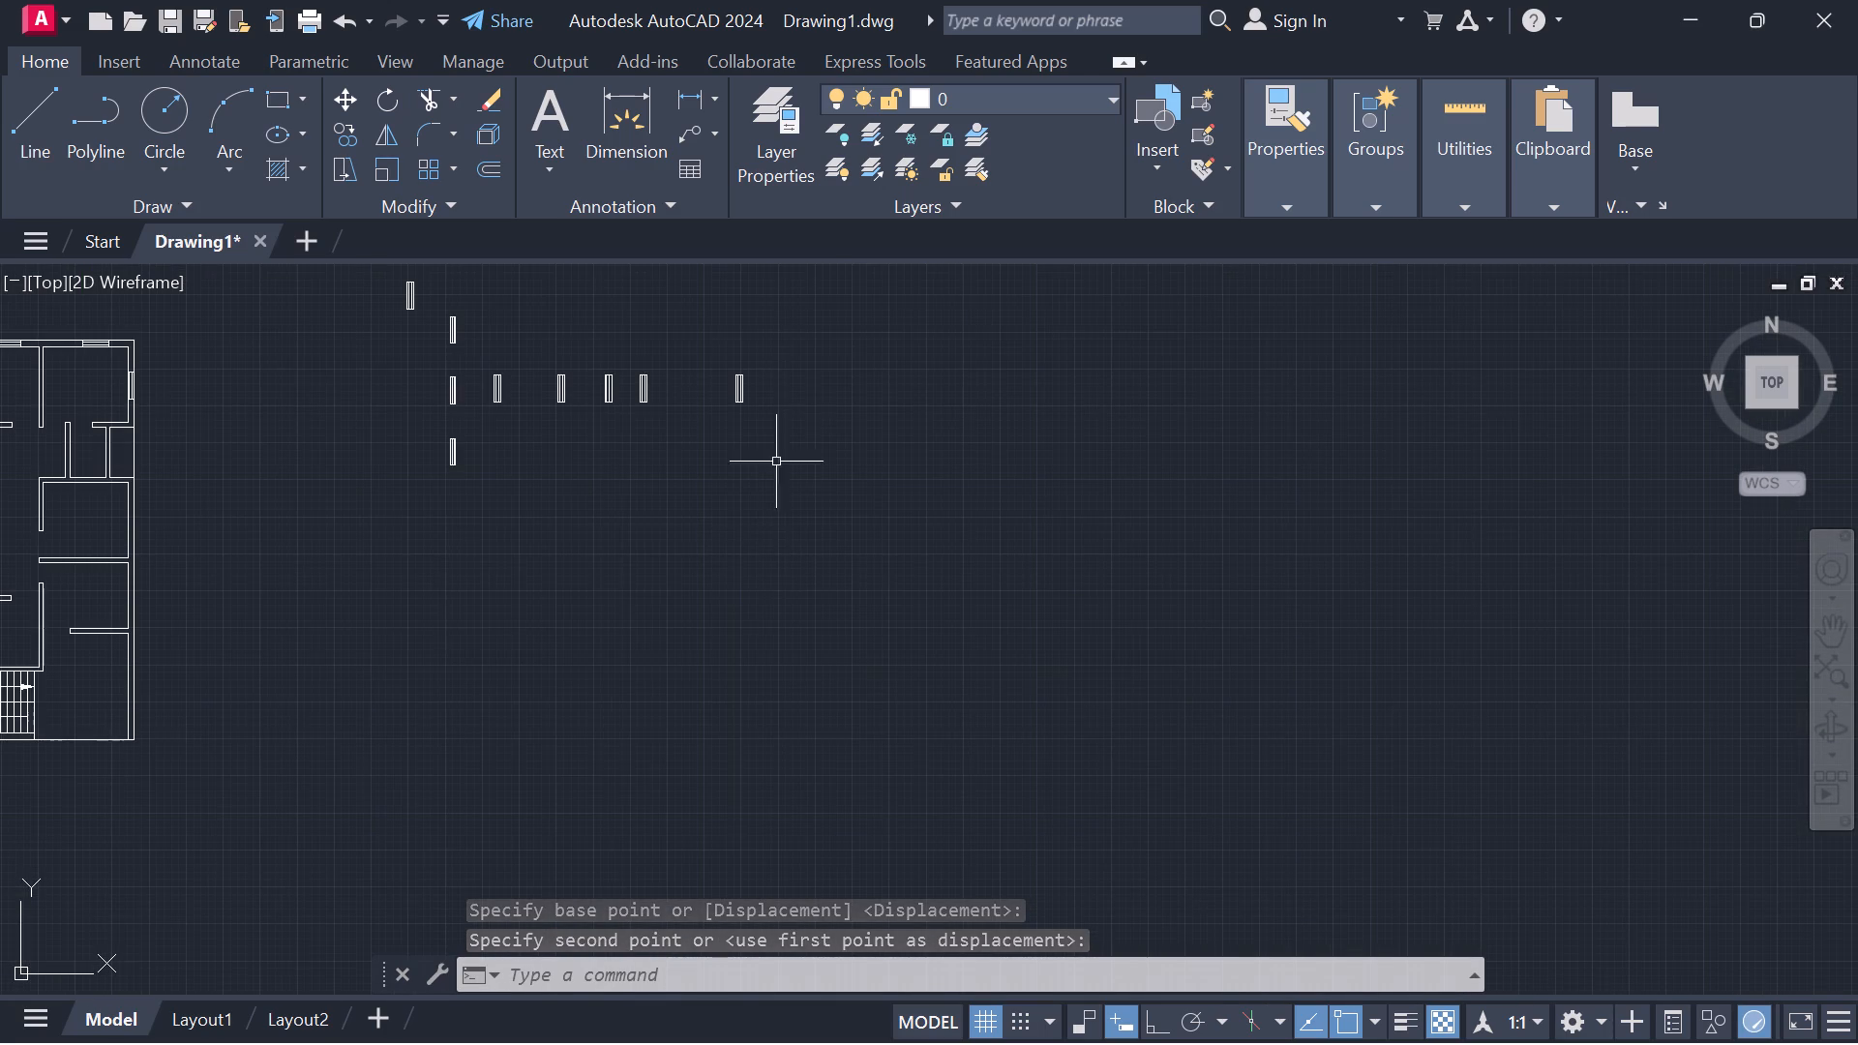
pyautogui.moveTo(761, 349); pyautogui.dragTo(756, 458)
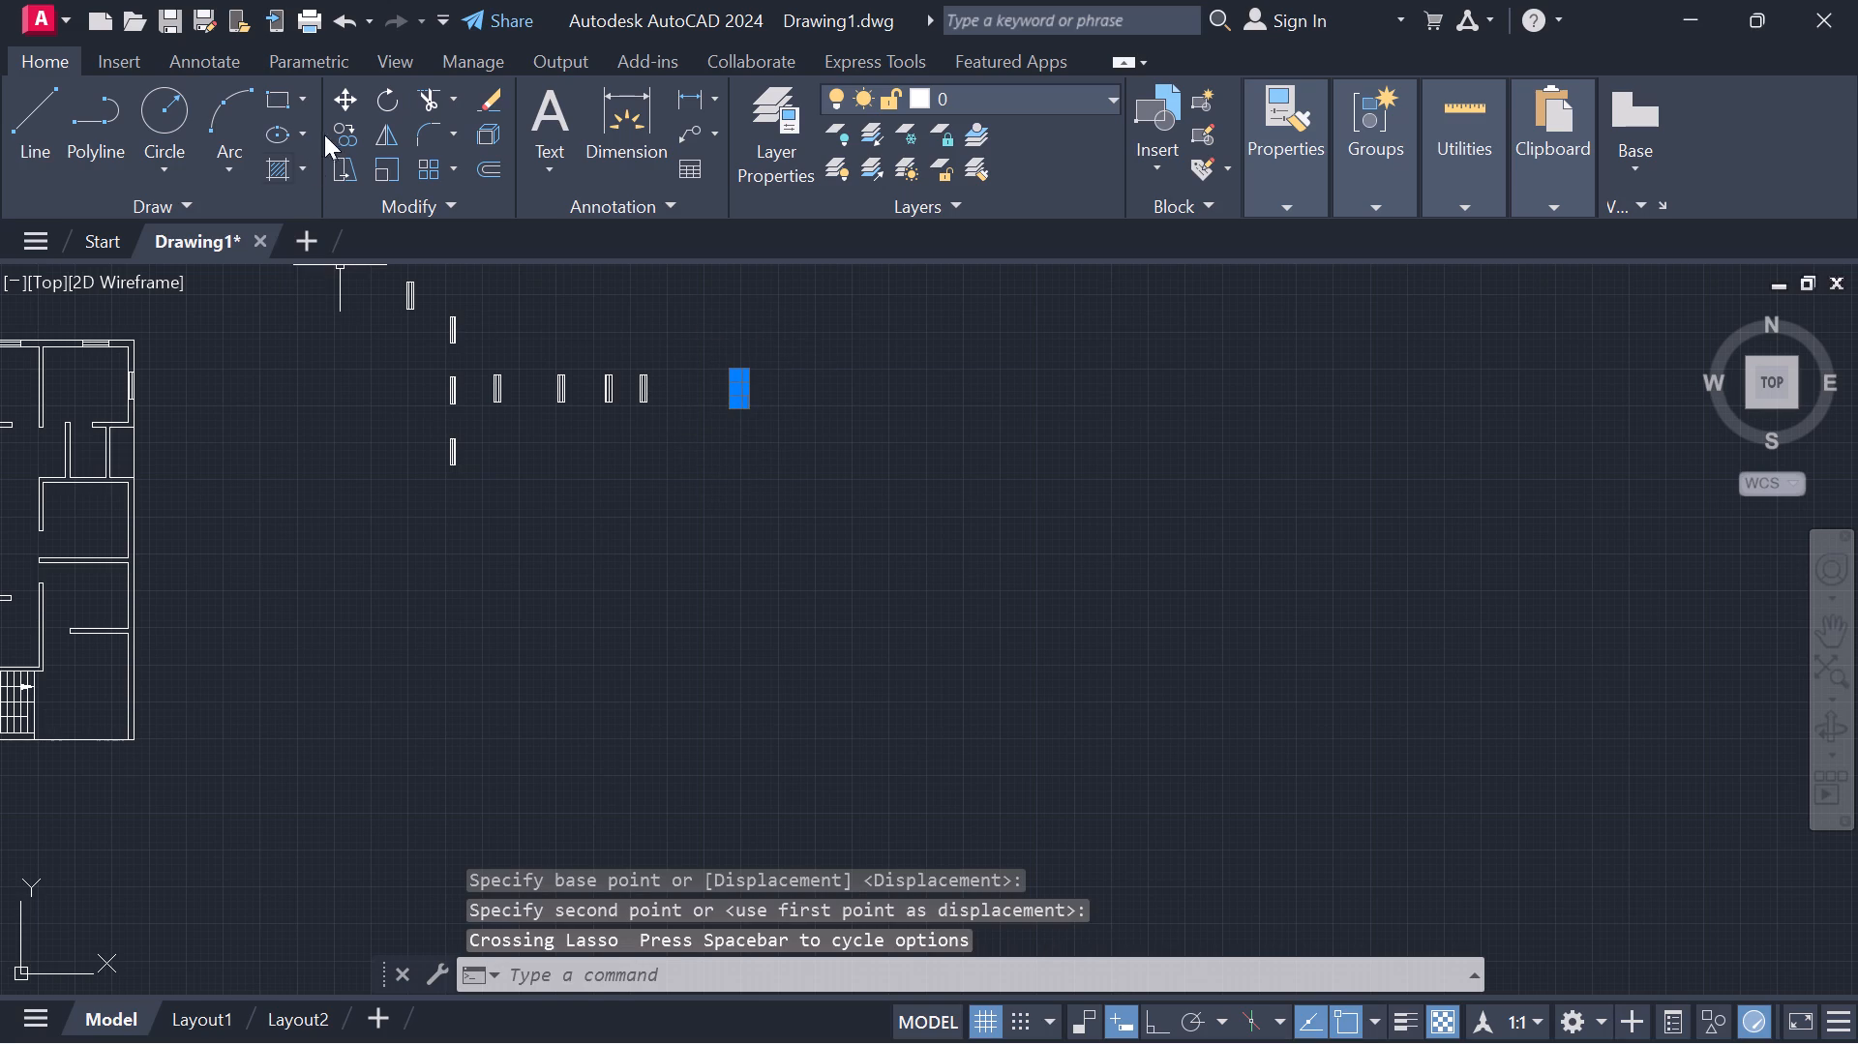
pyautogui.click(346, 101)
pyautogui.scroll(3, 697, 396)
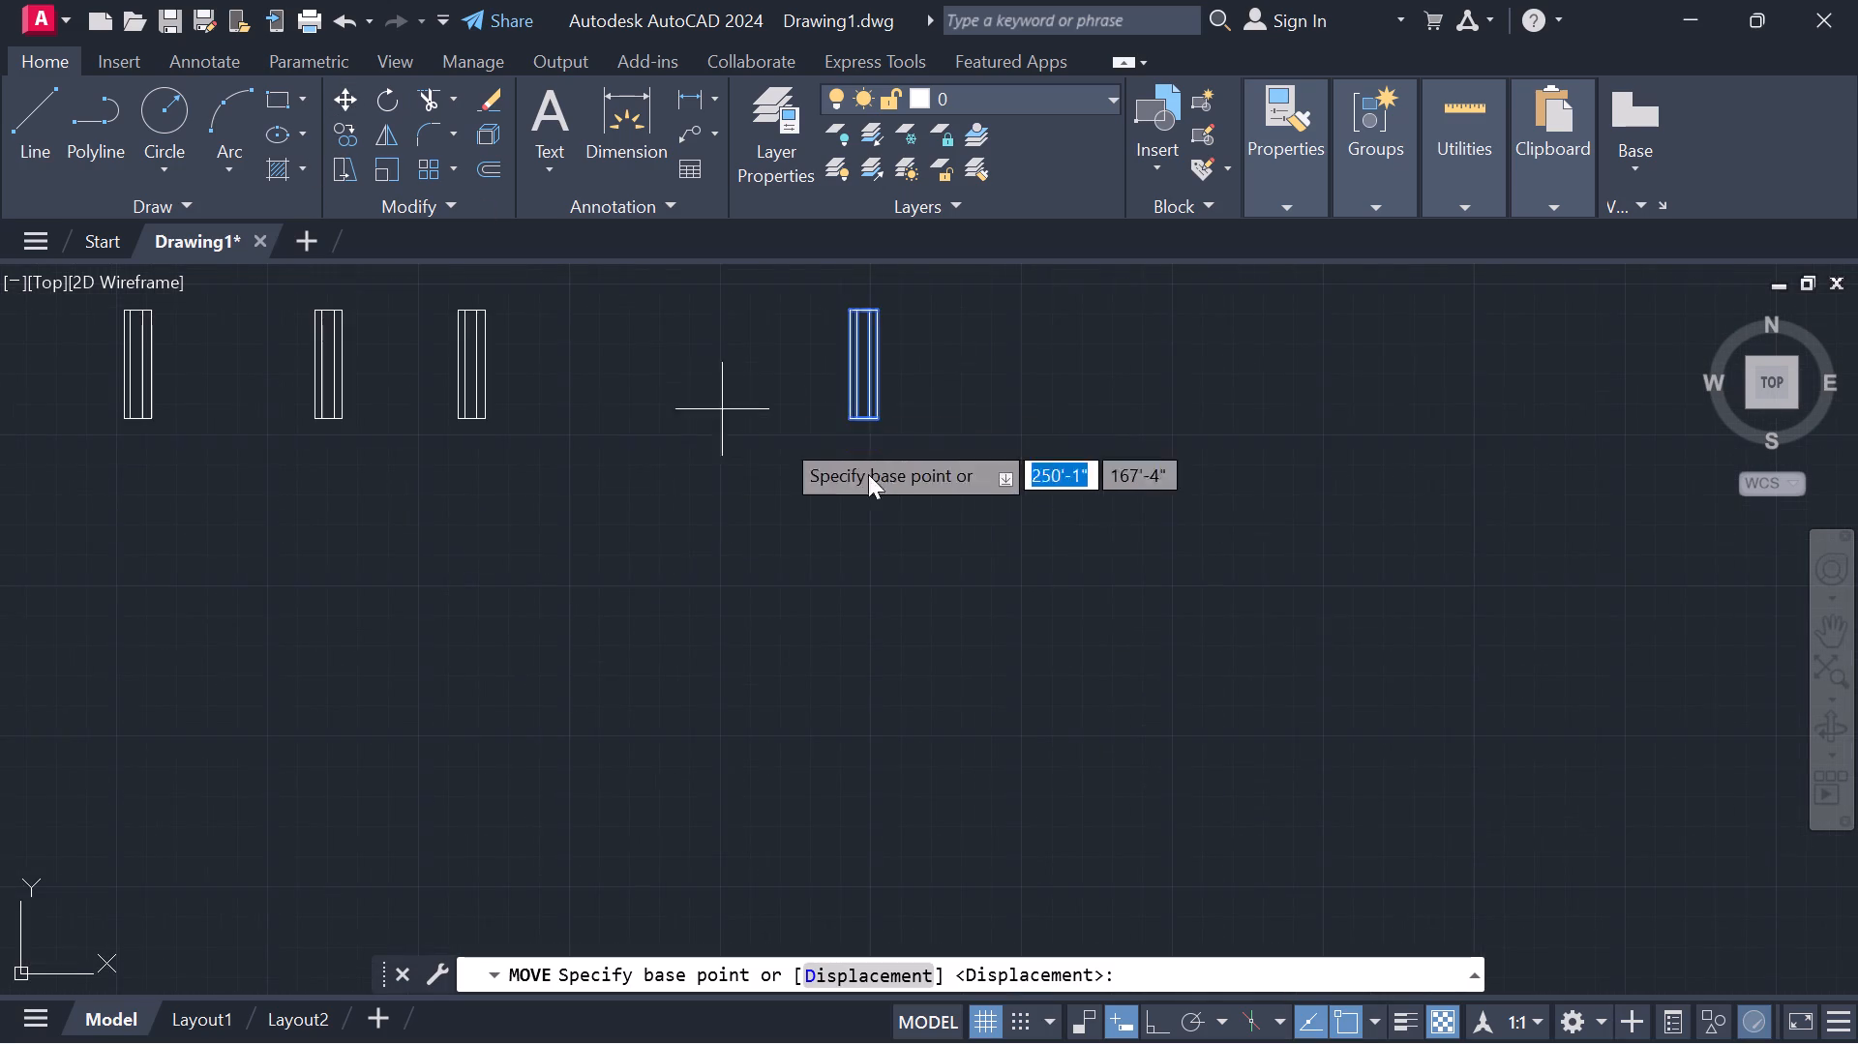
pyautogui.scroll(2, 908, 493)
pyautogui.click(757, 305)
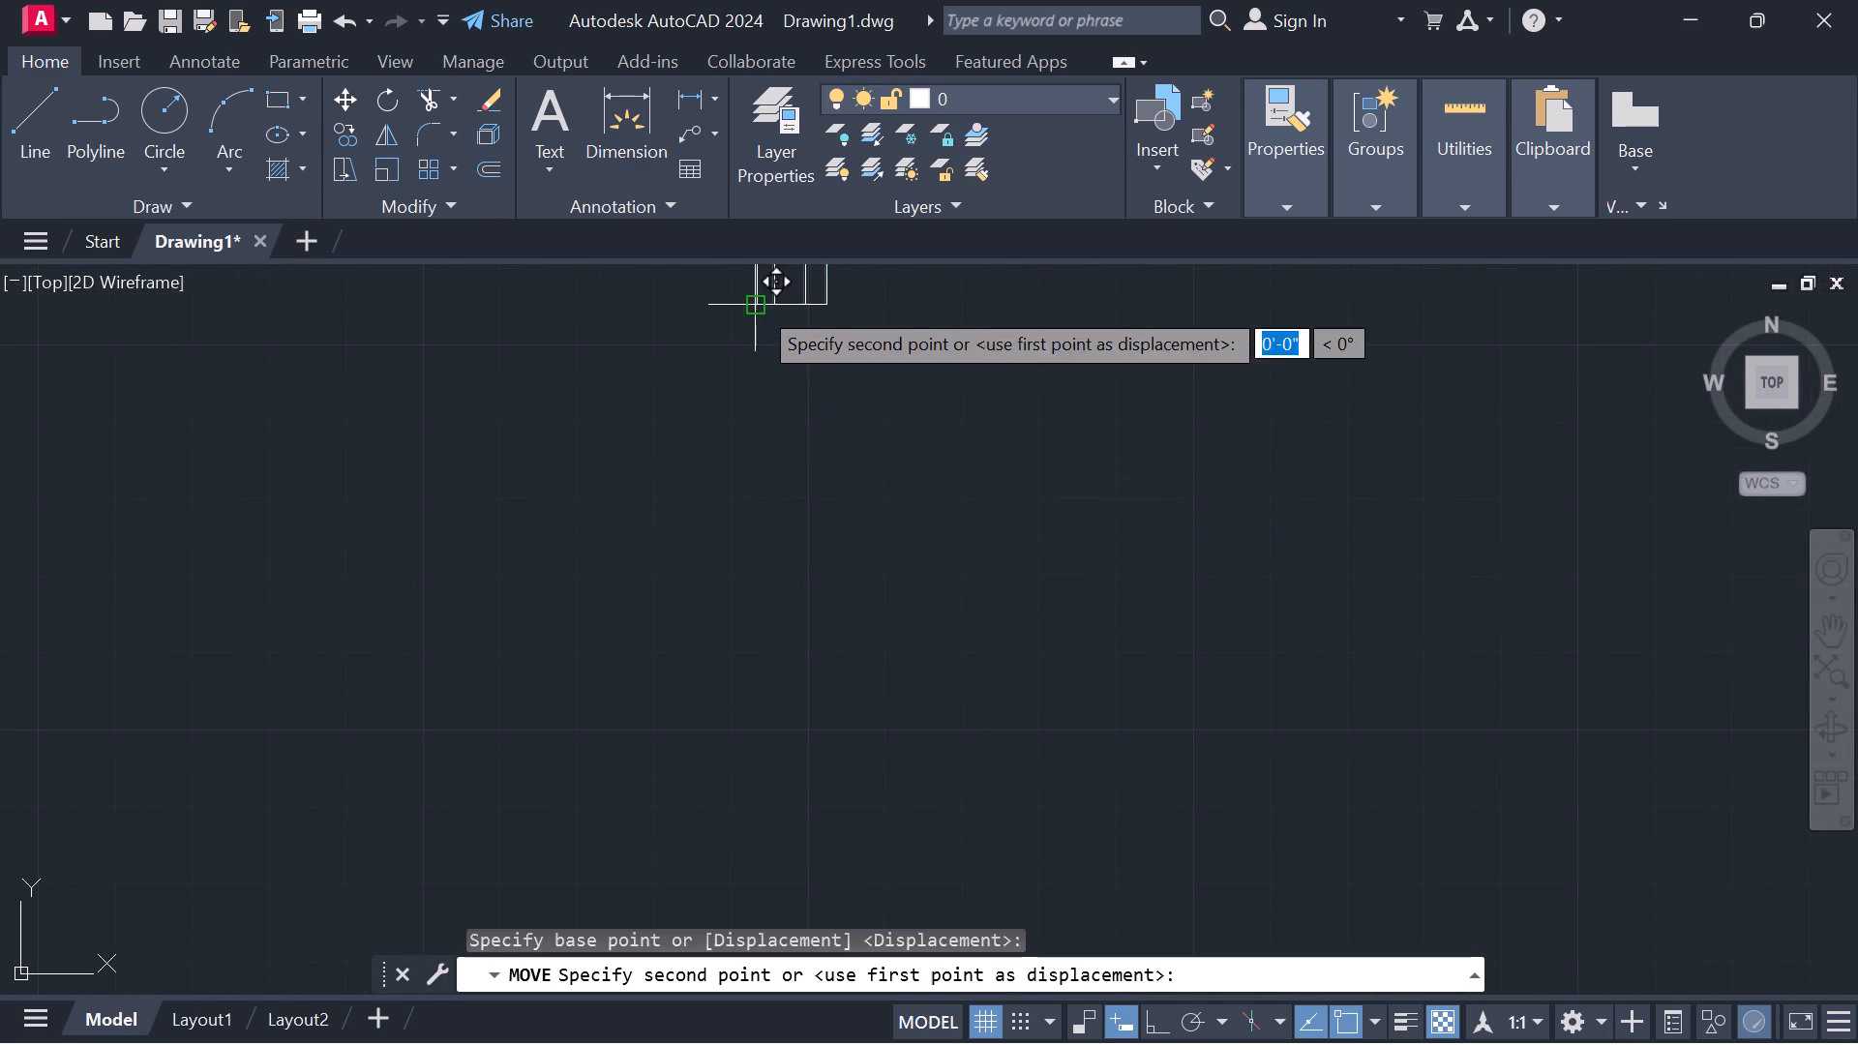
pyautogui.scroll(-4, 118, 653)
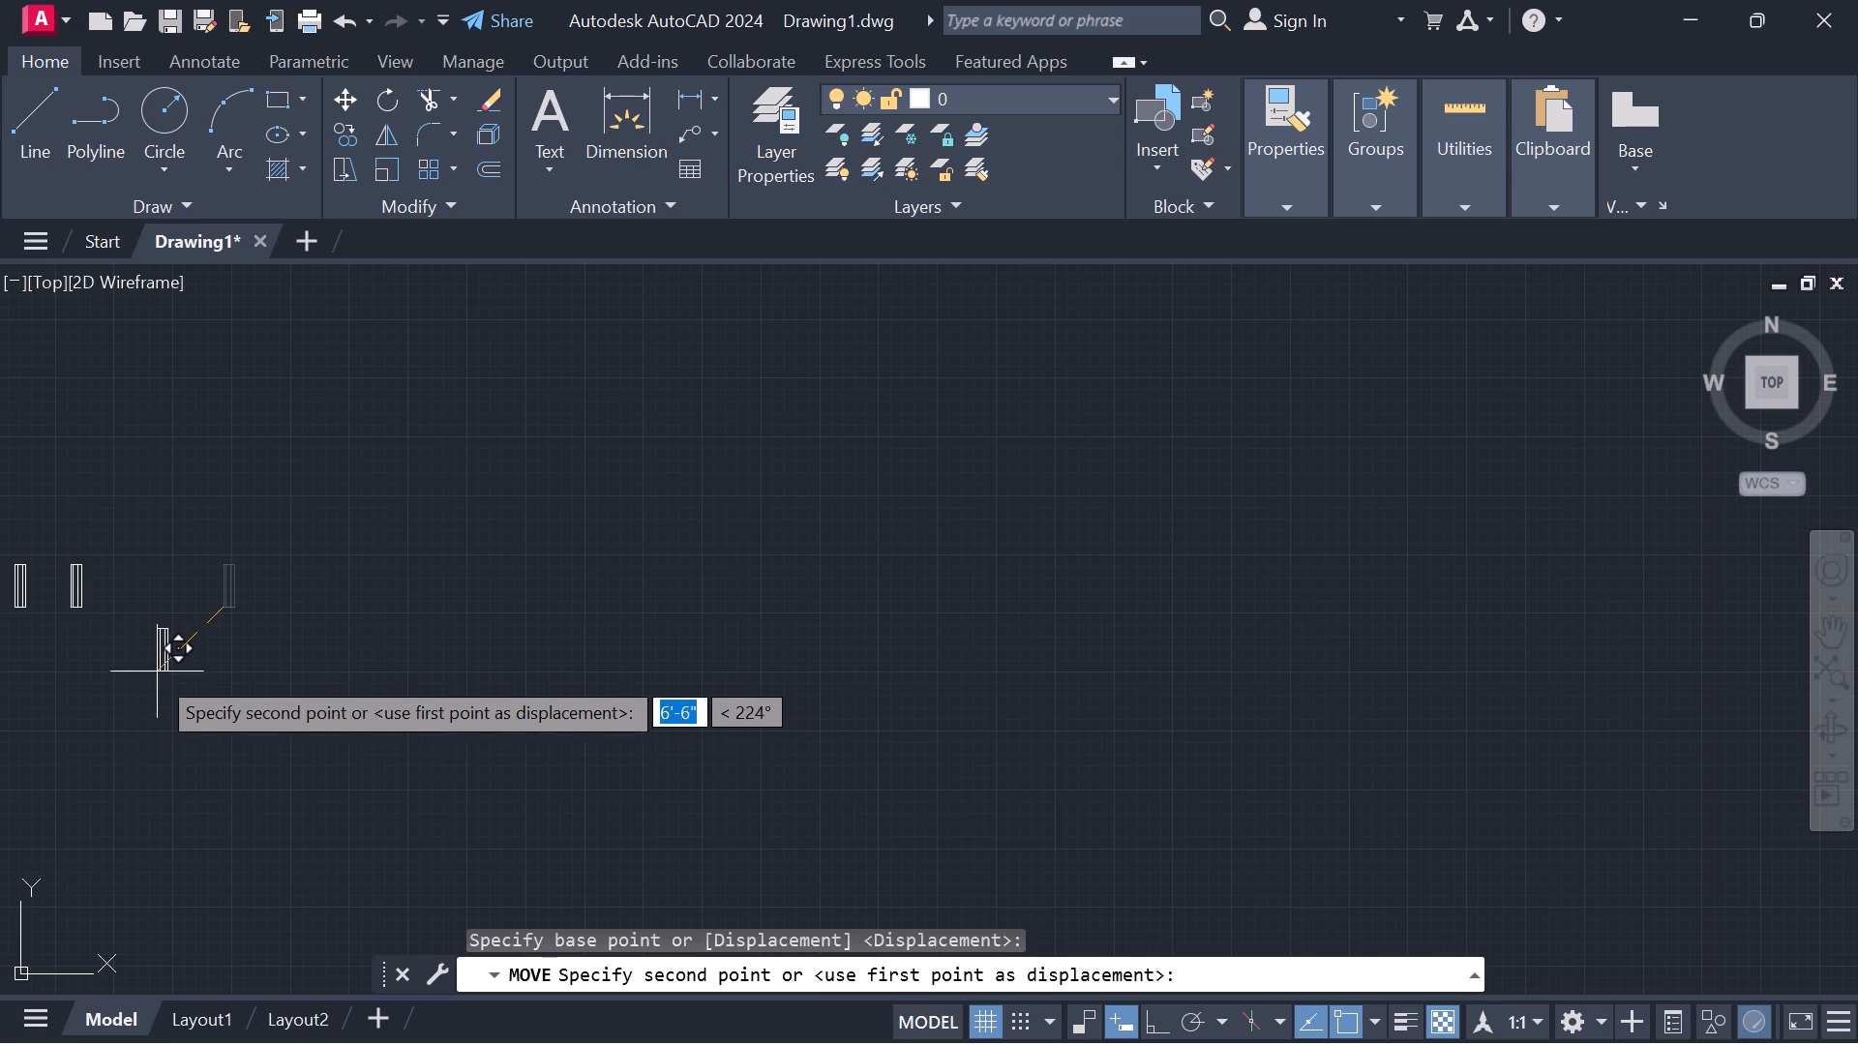
pyautogui.moveTo(92, 691); pyautogui.dragTo(1065, 611, button='middle')
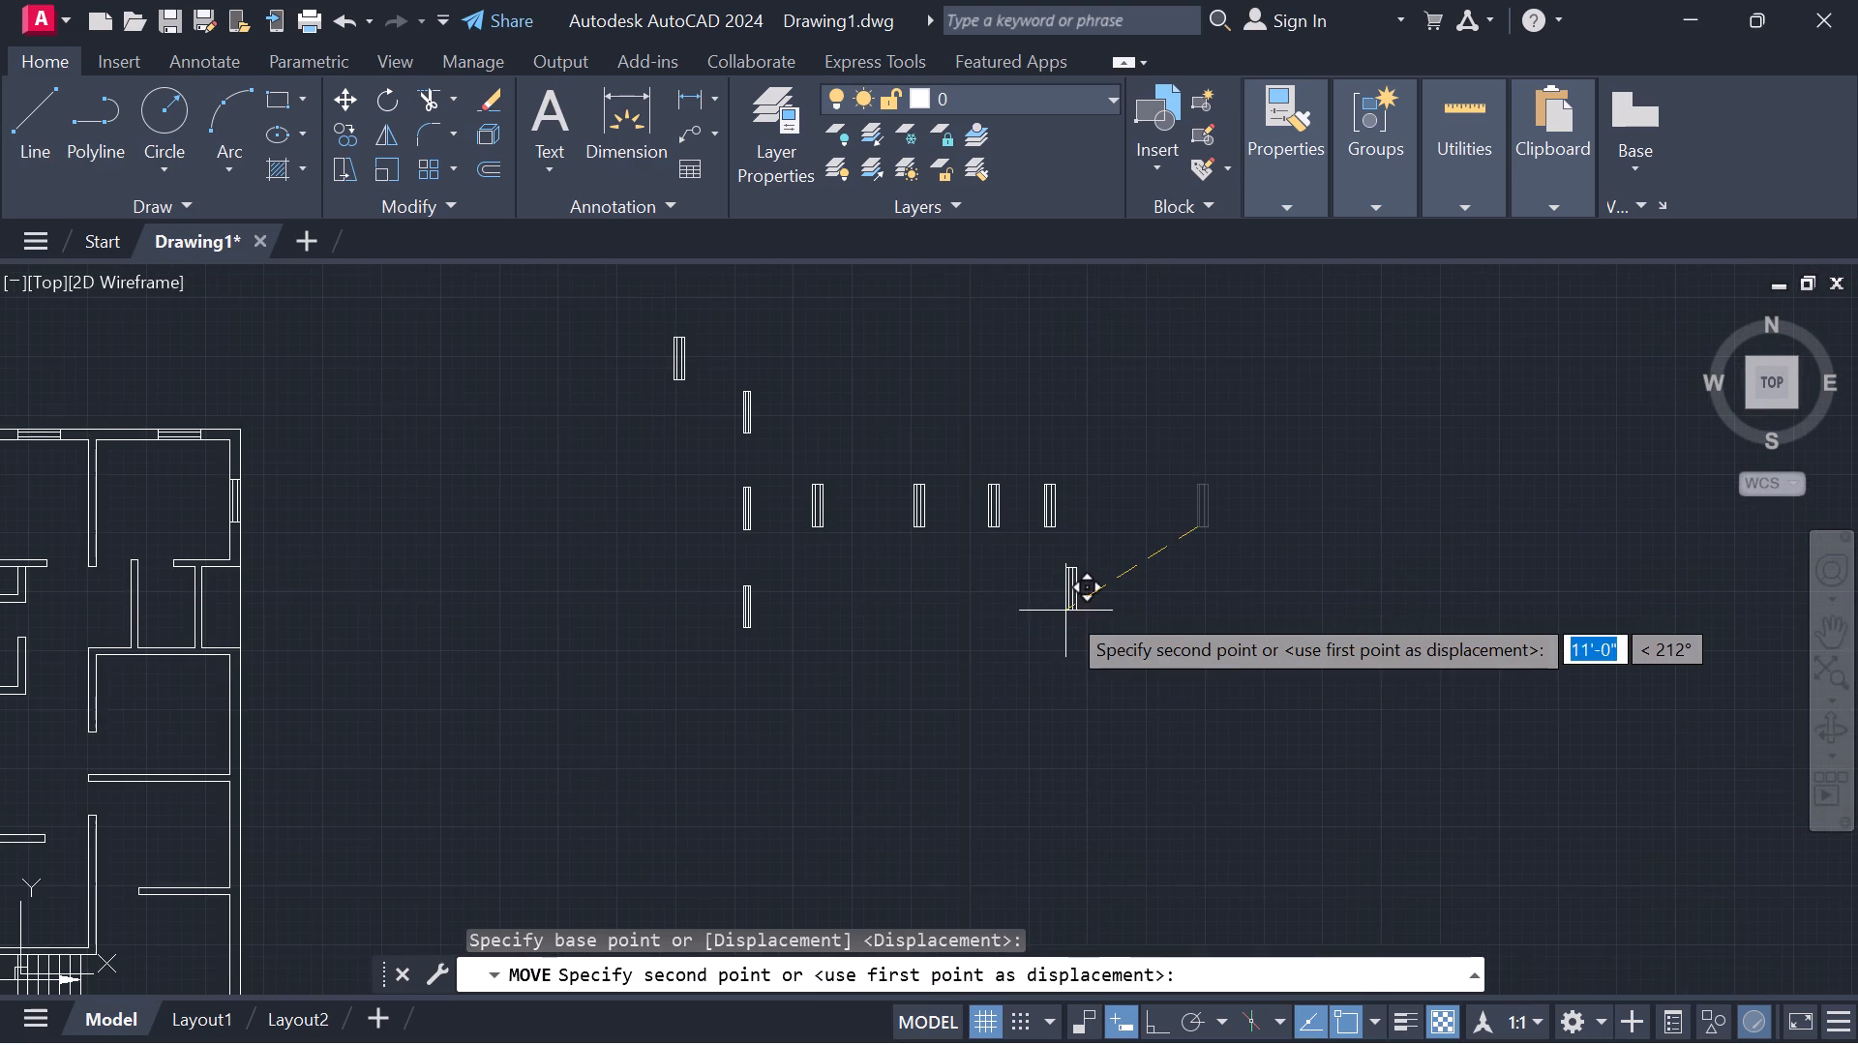
pyautogui.moveTo(559, 638); pyautogui.dragTo(766, 587, button='middle')
pyautogui.scroll(3, 421, 680)
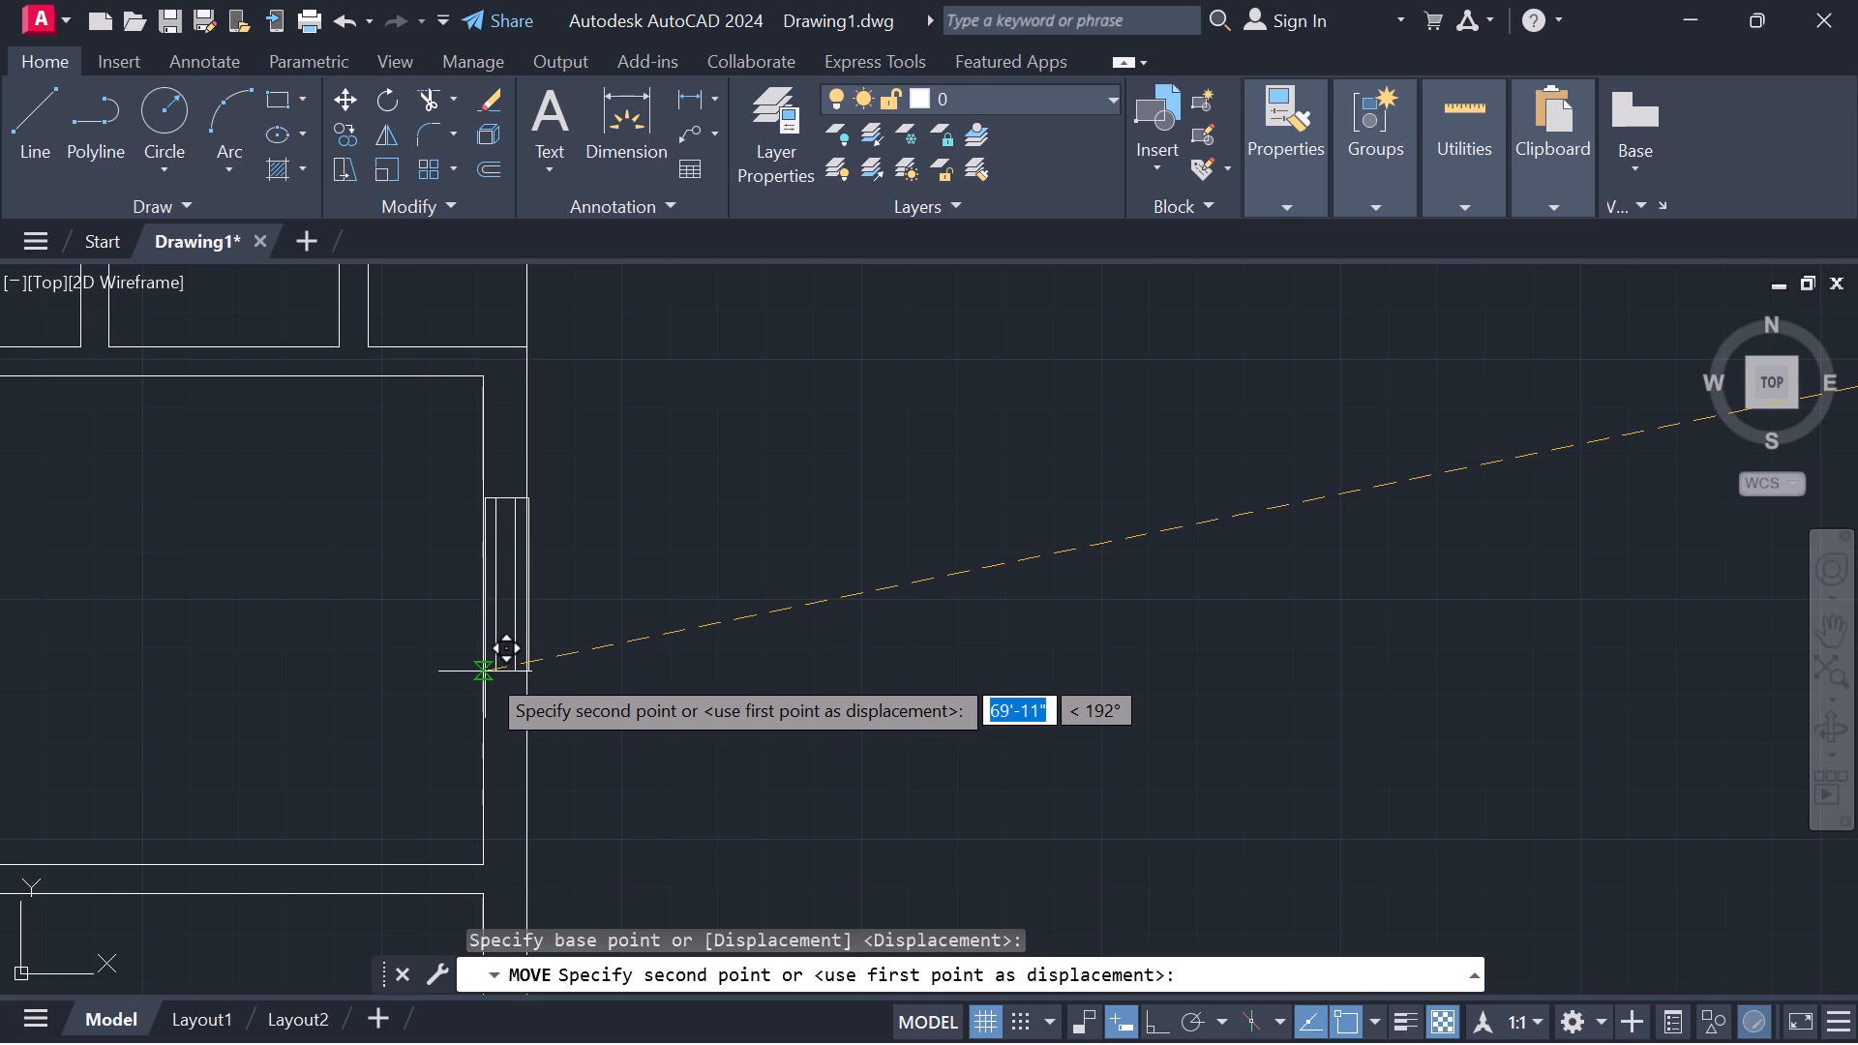
pyautogui.click(485, 672)
# Move the wide window symbol nearest the narrow ones by its lower-left corner onto the right exterior wall's inner line, one room further down.
pyautogui.scroll(-3, 581, 661)
pyautogui.moveTo(908, 582); pyautogui.dragTo(715, 612, button='middle')
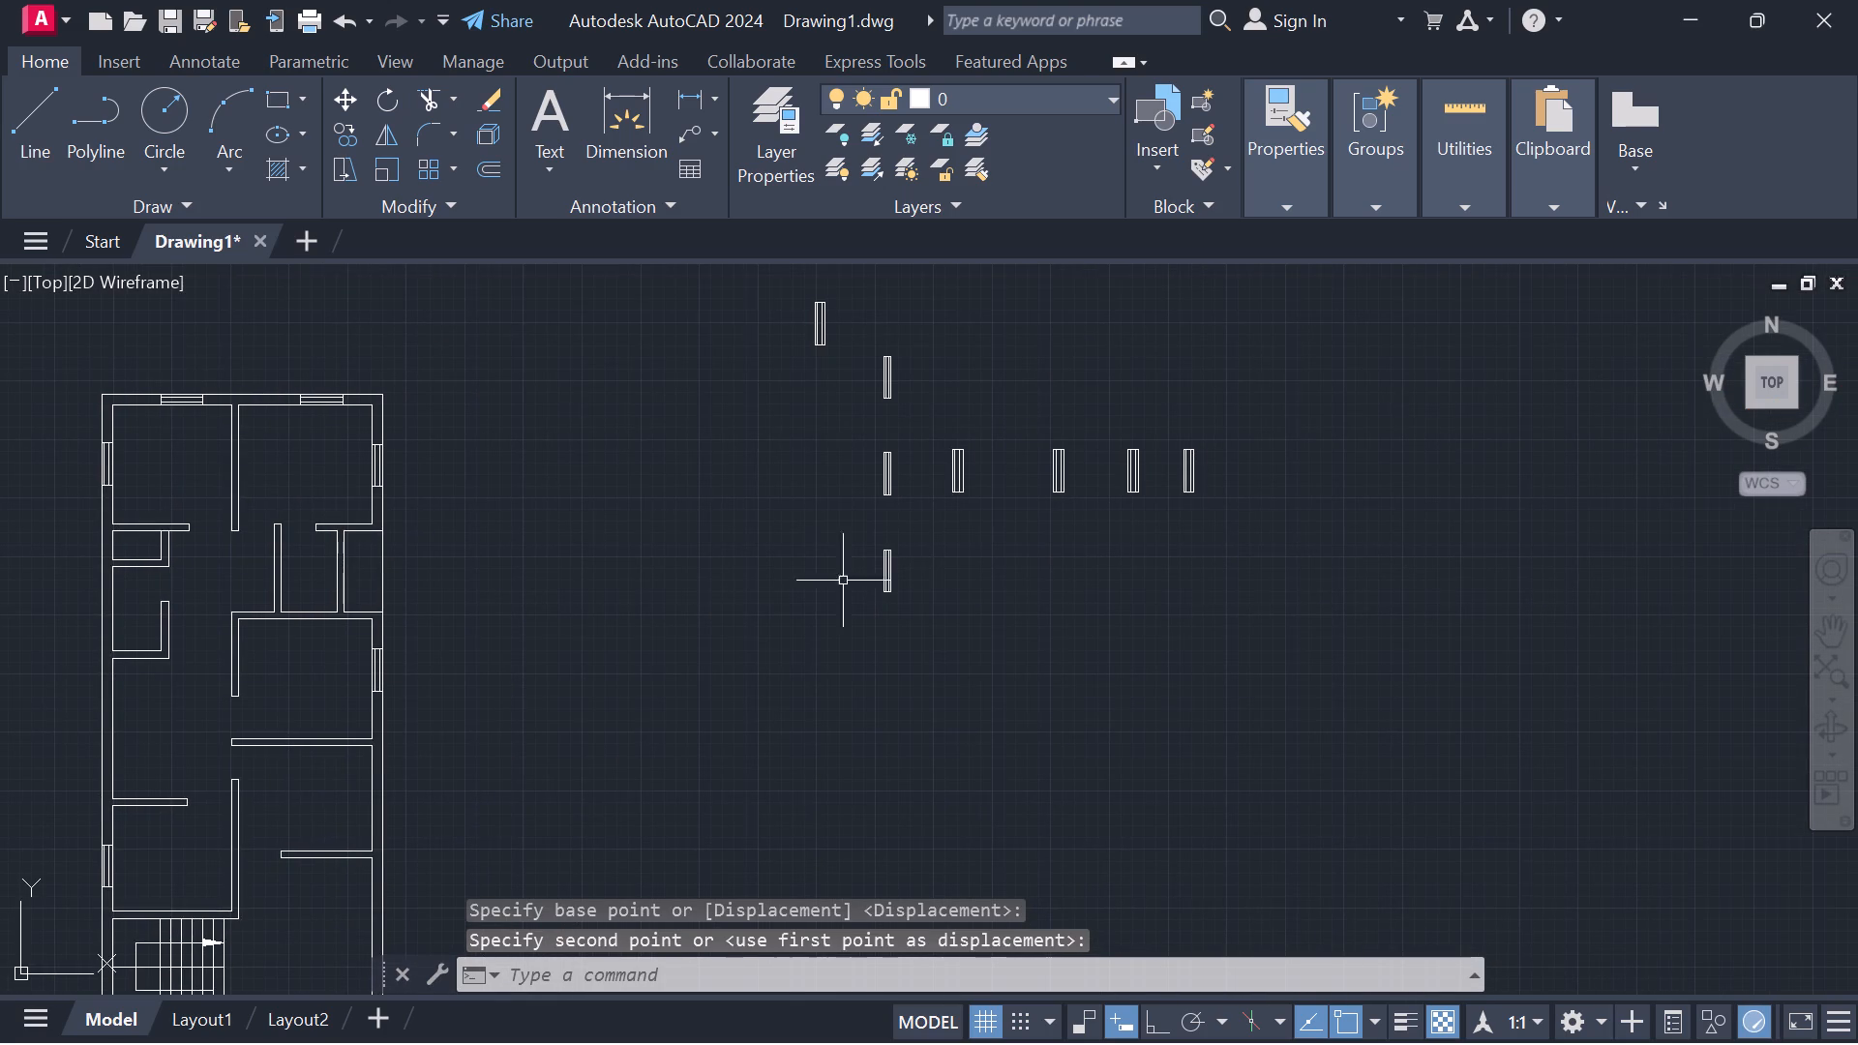
pyautogui.moveTo(976, 436); pyautogui.dragTo(942, 500)
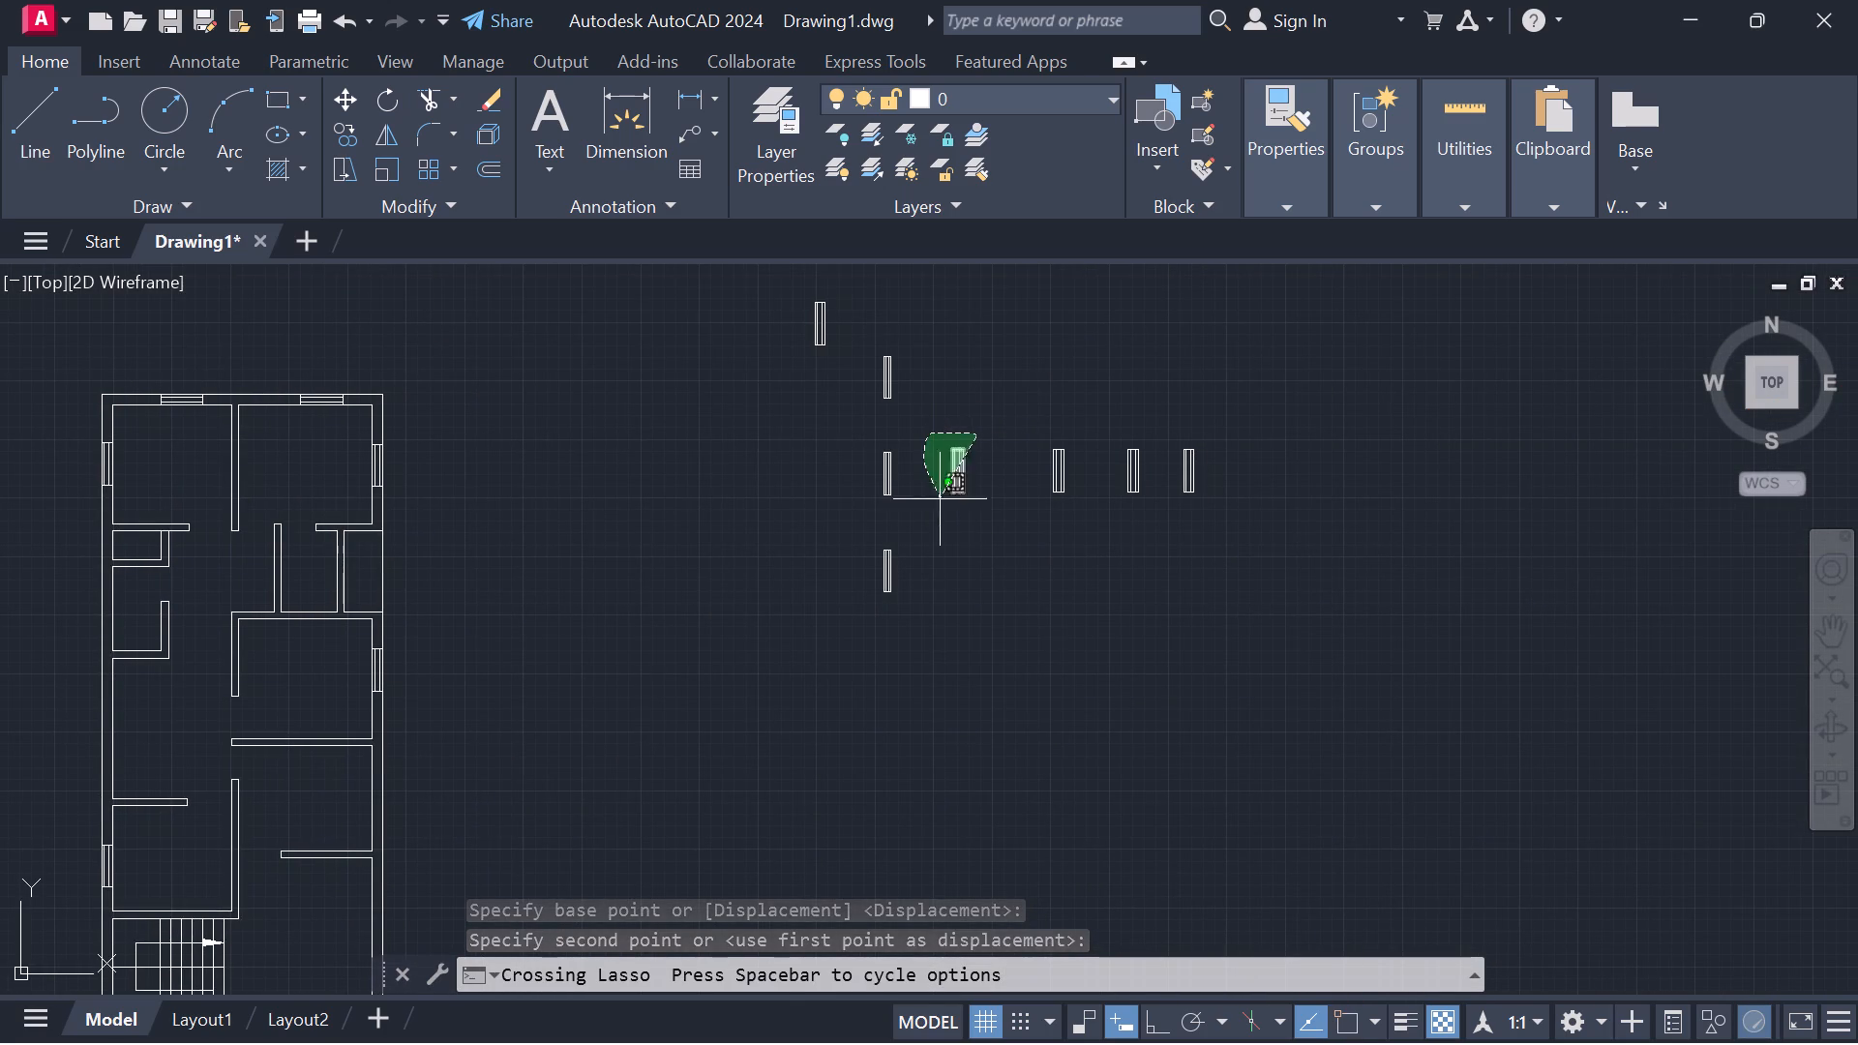
pyautogui.moveTo(942, 500); pyautogui.dragTo(955, 529)
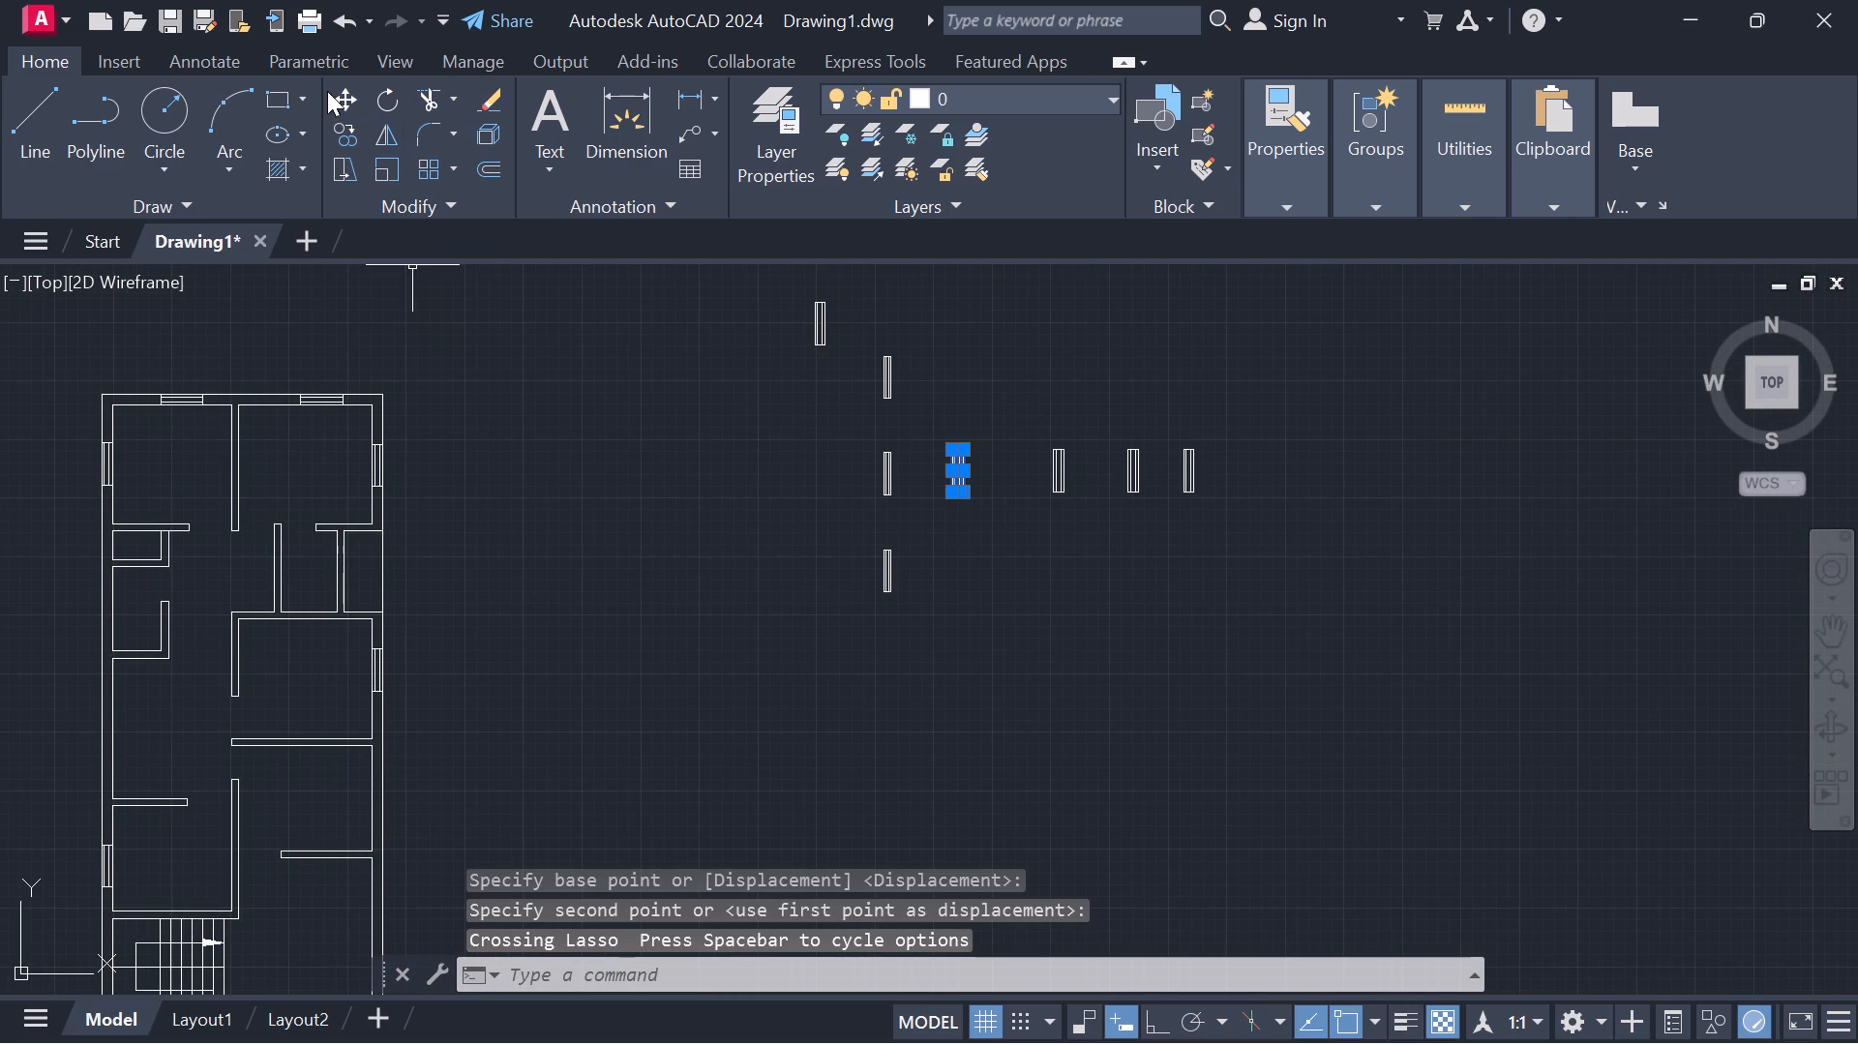
pyautogui.click(336, 96)
pyautogui.scroll(1, 953, 496)
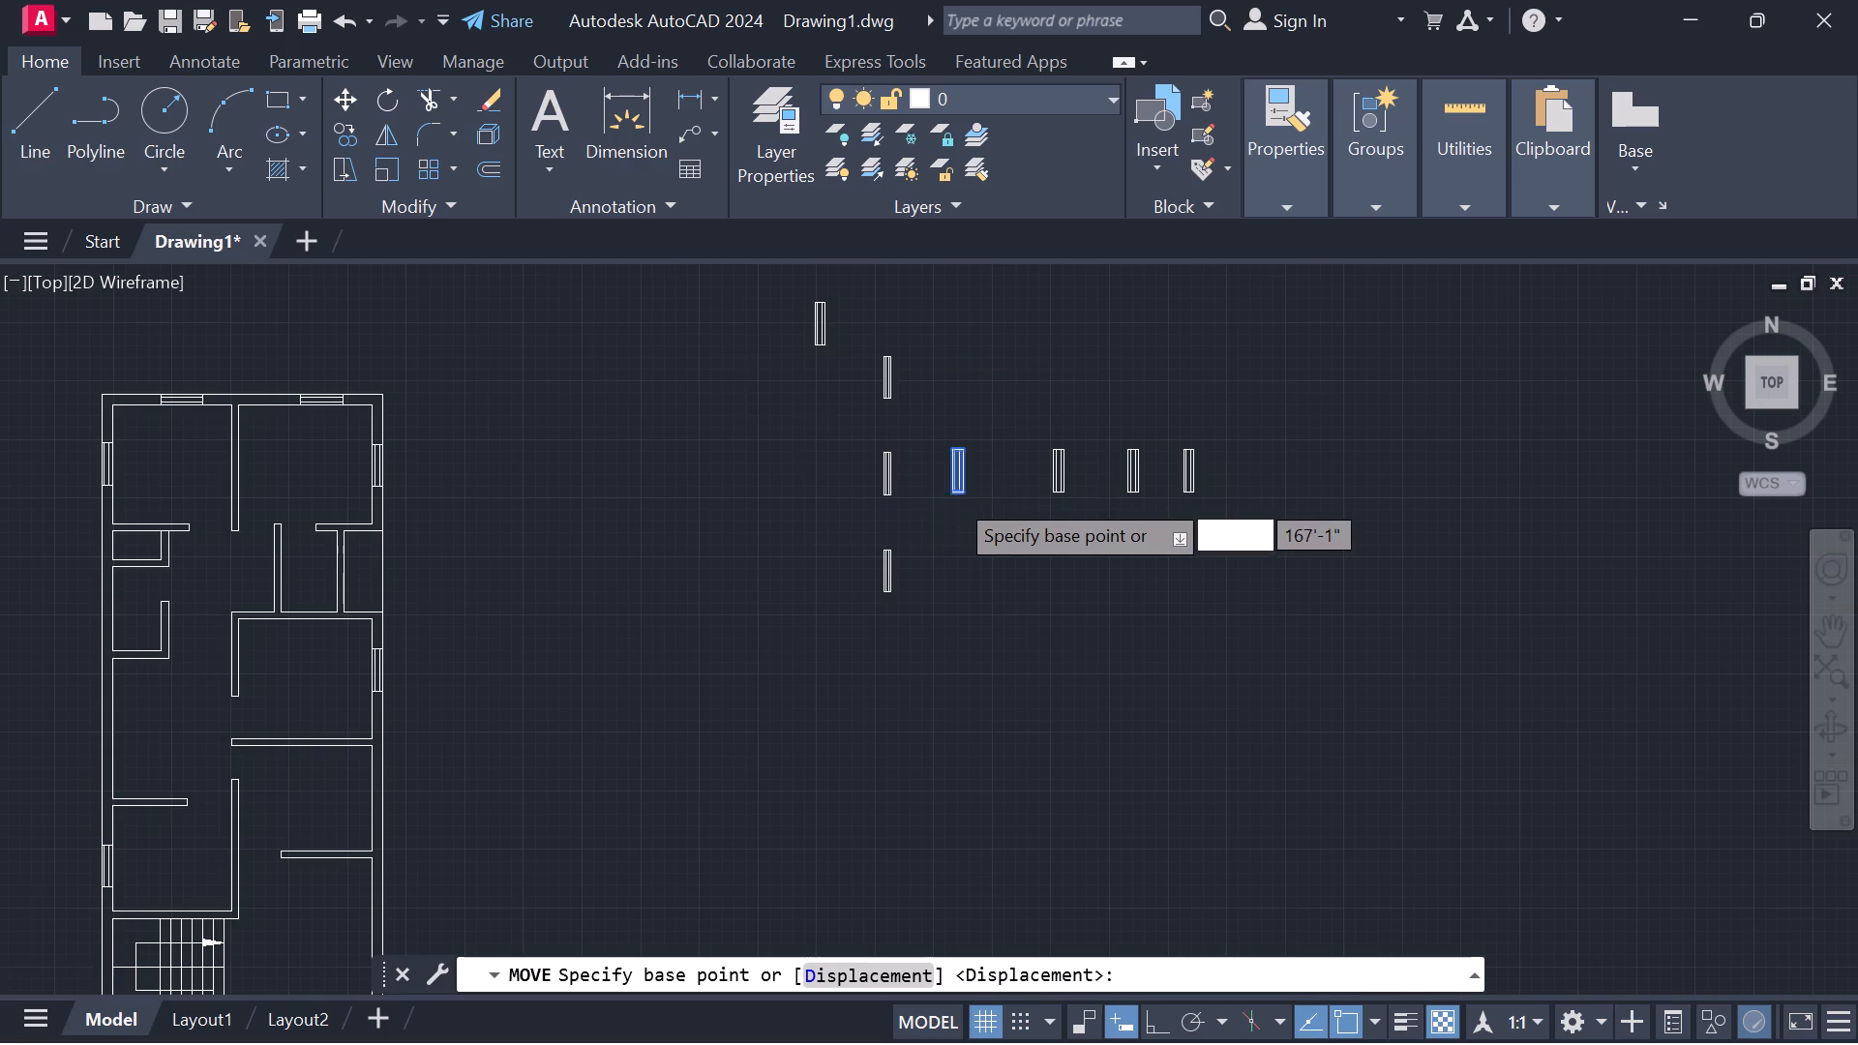
pyautogui.scroll(3, 953, 496)
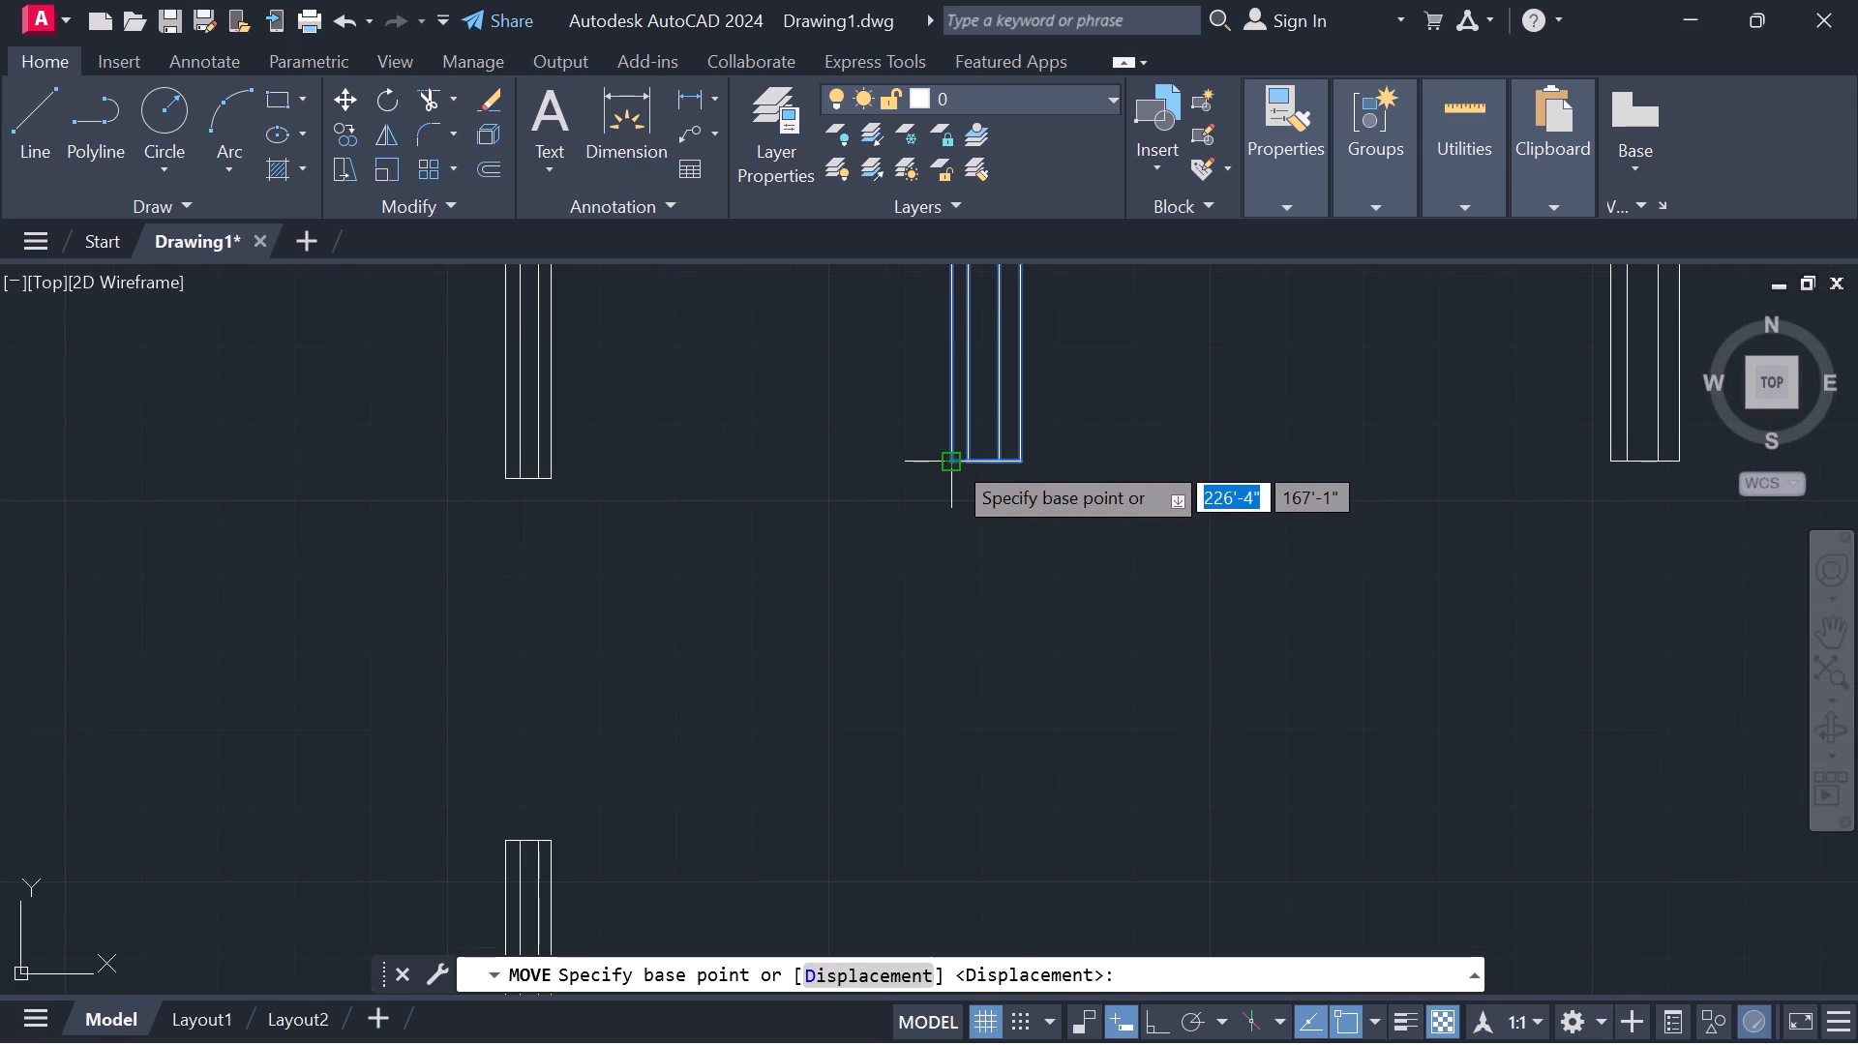
pyautogui.click(951, 459)
pyautogui.scroll(-4, 494, 602)
pyautogui.moveTo(434, 642); pyautogui.dragTo(1041, 604, button='middle')
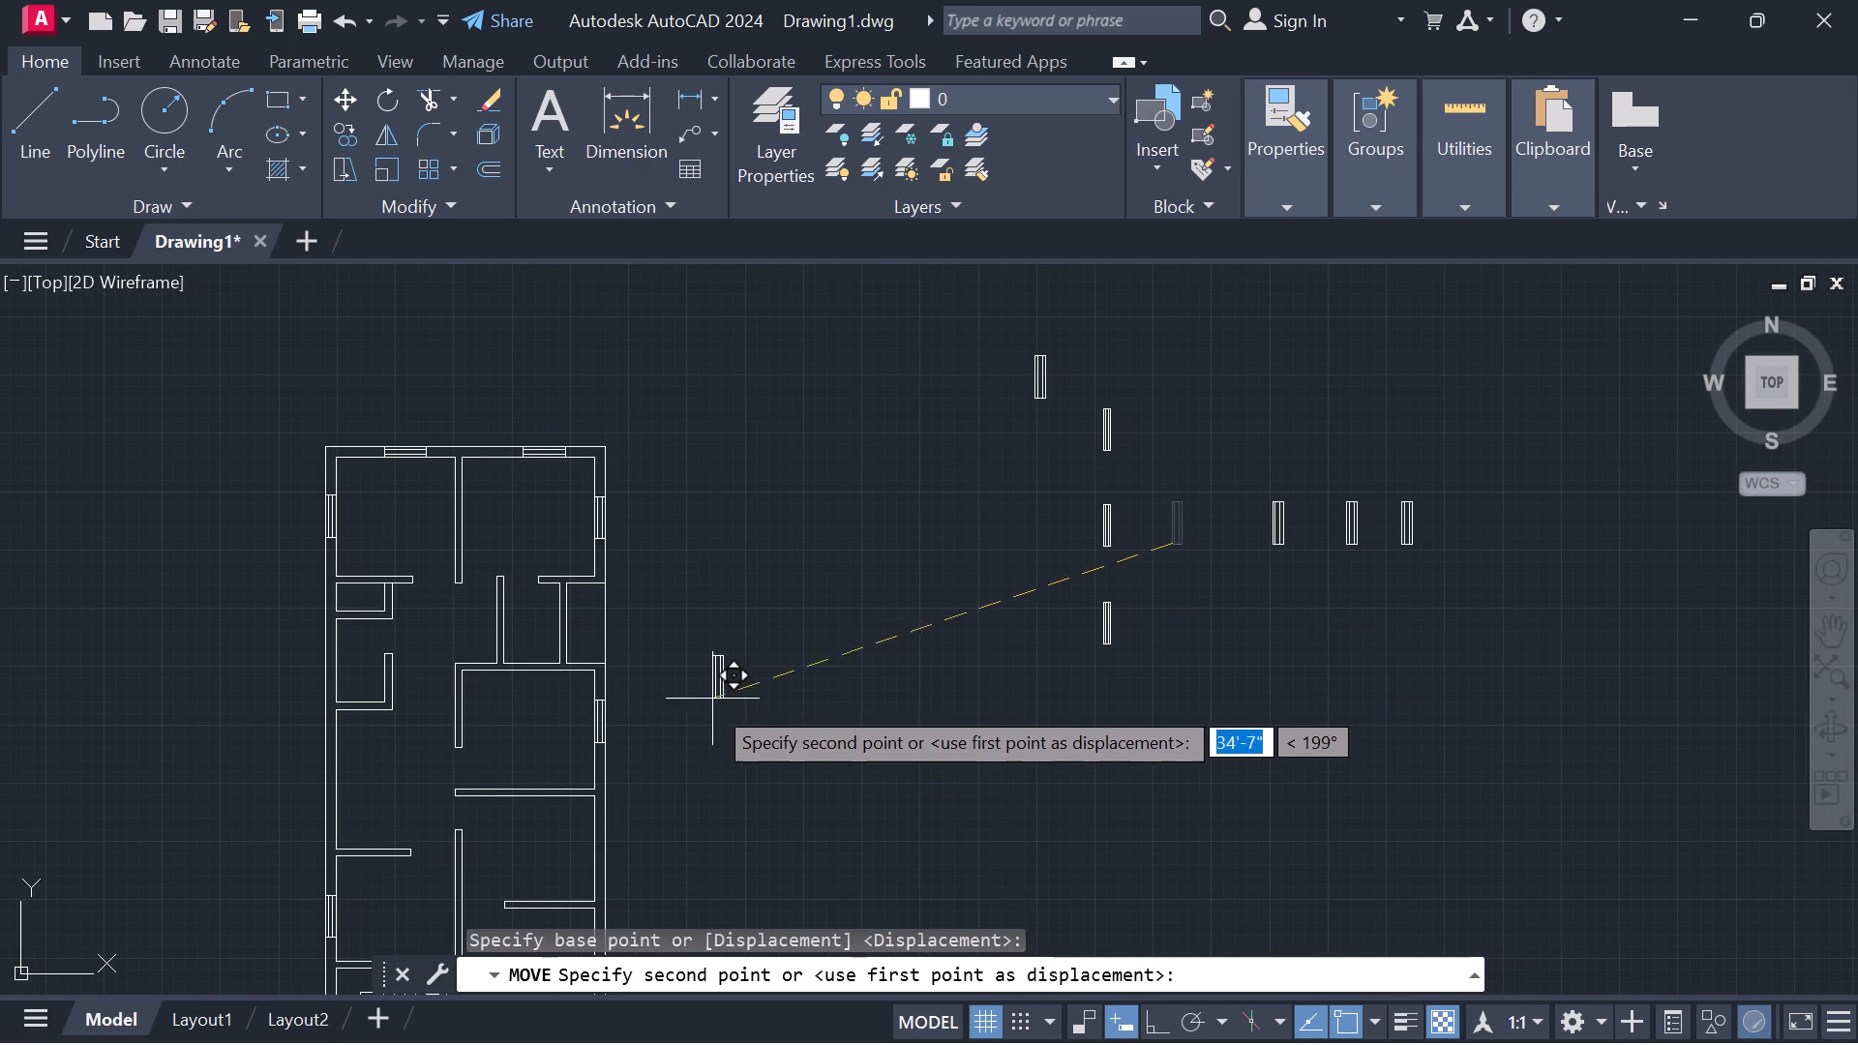
pyautogui.moveTo(637, 745); pyautogui.dragTo(921, 577, button='middle')
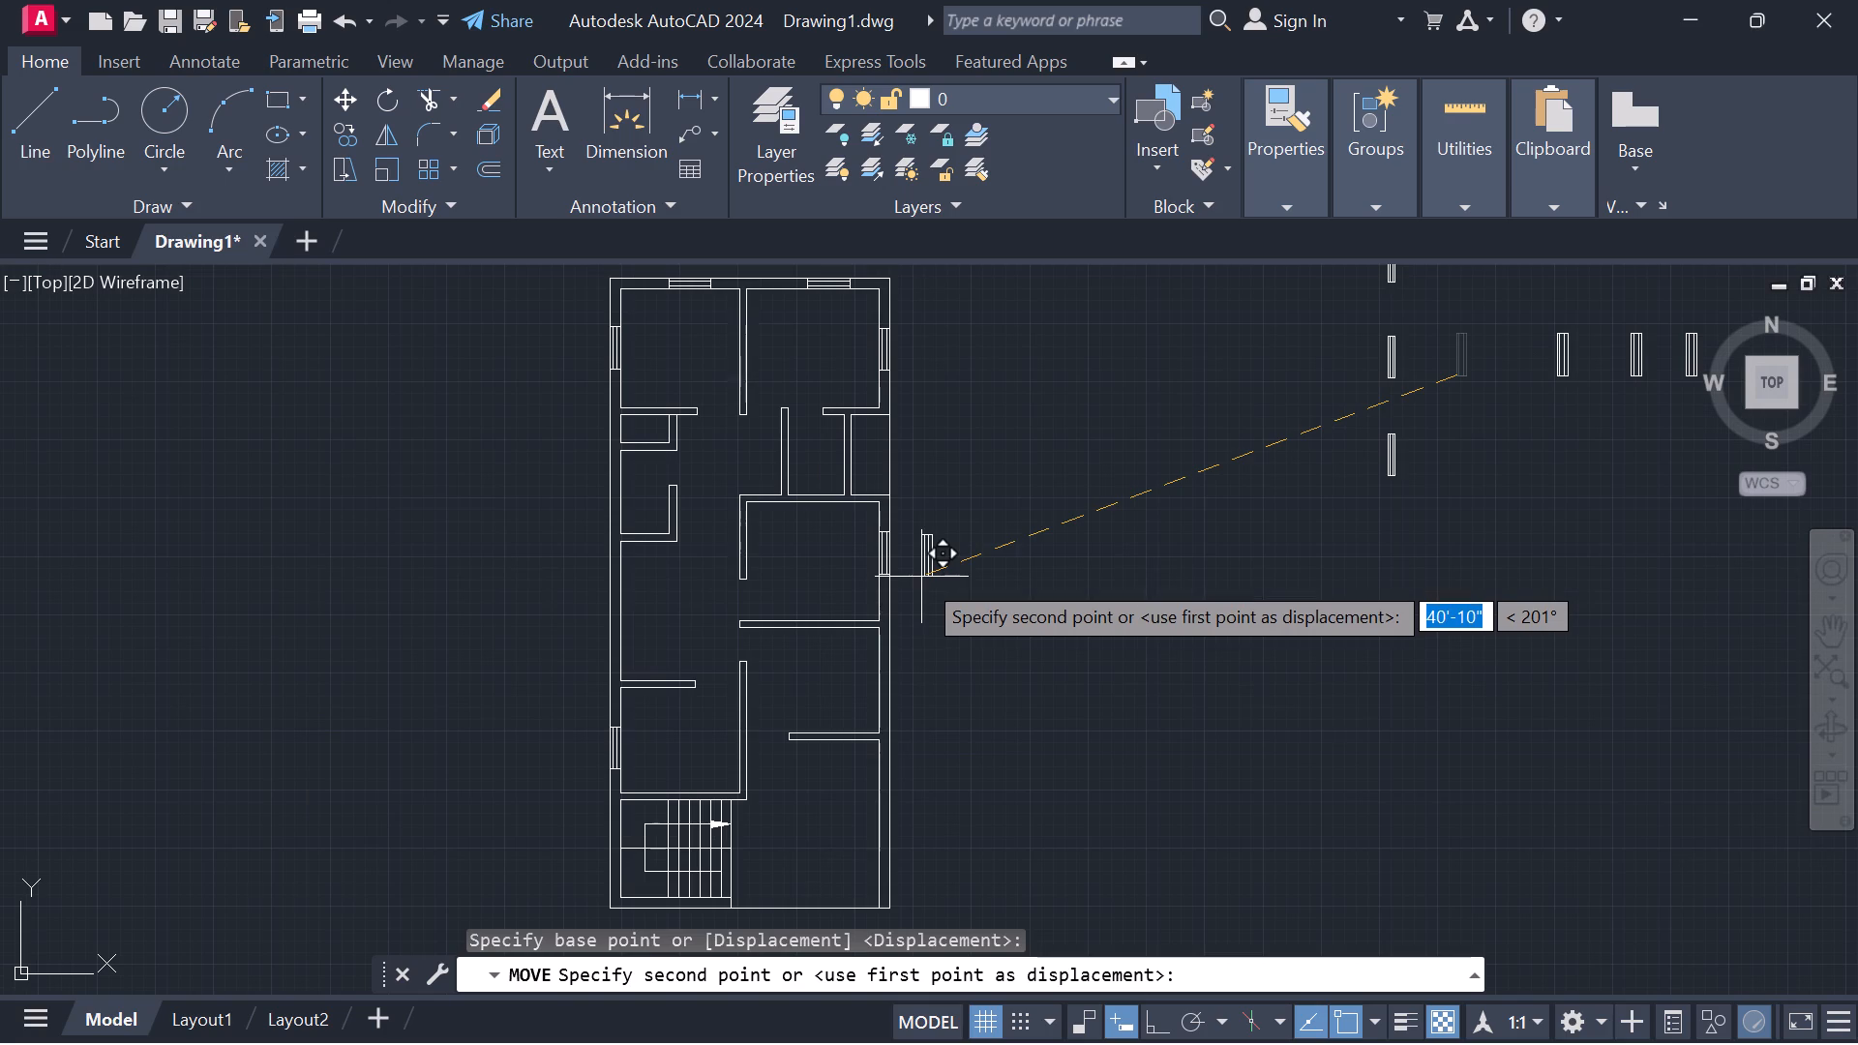
pyautogui.scroll(4, 874, 701)
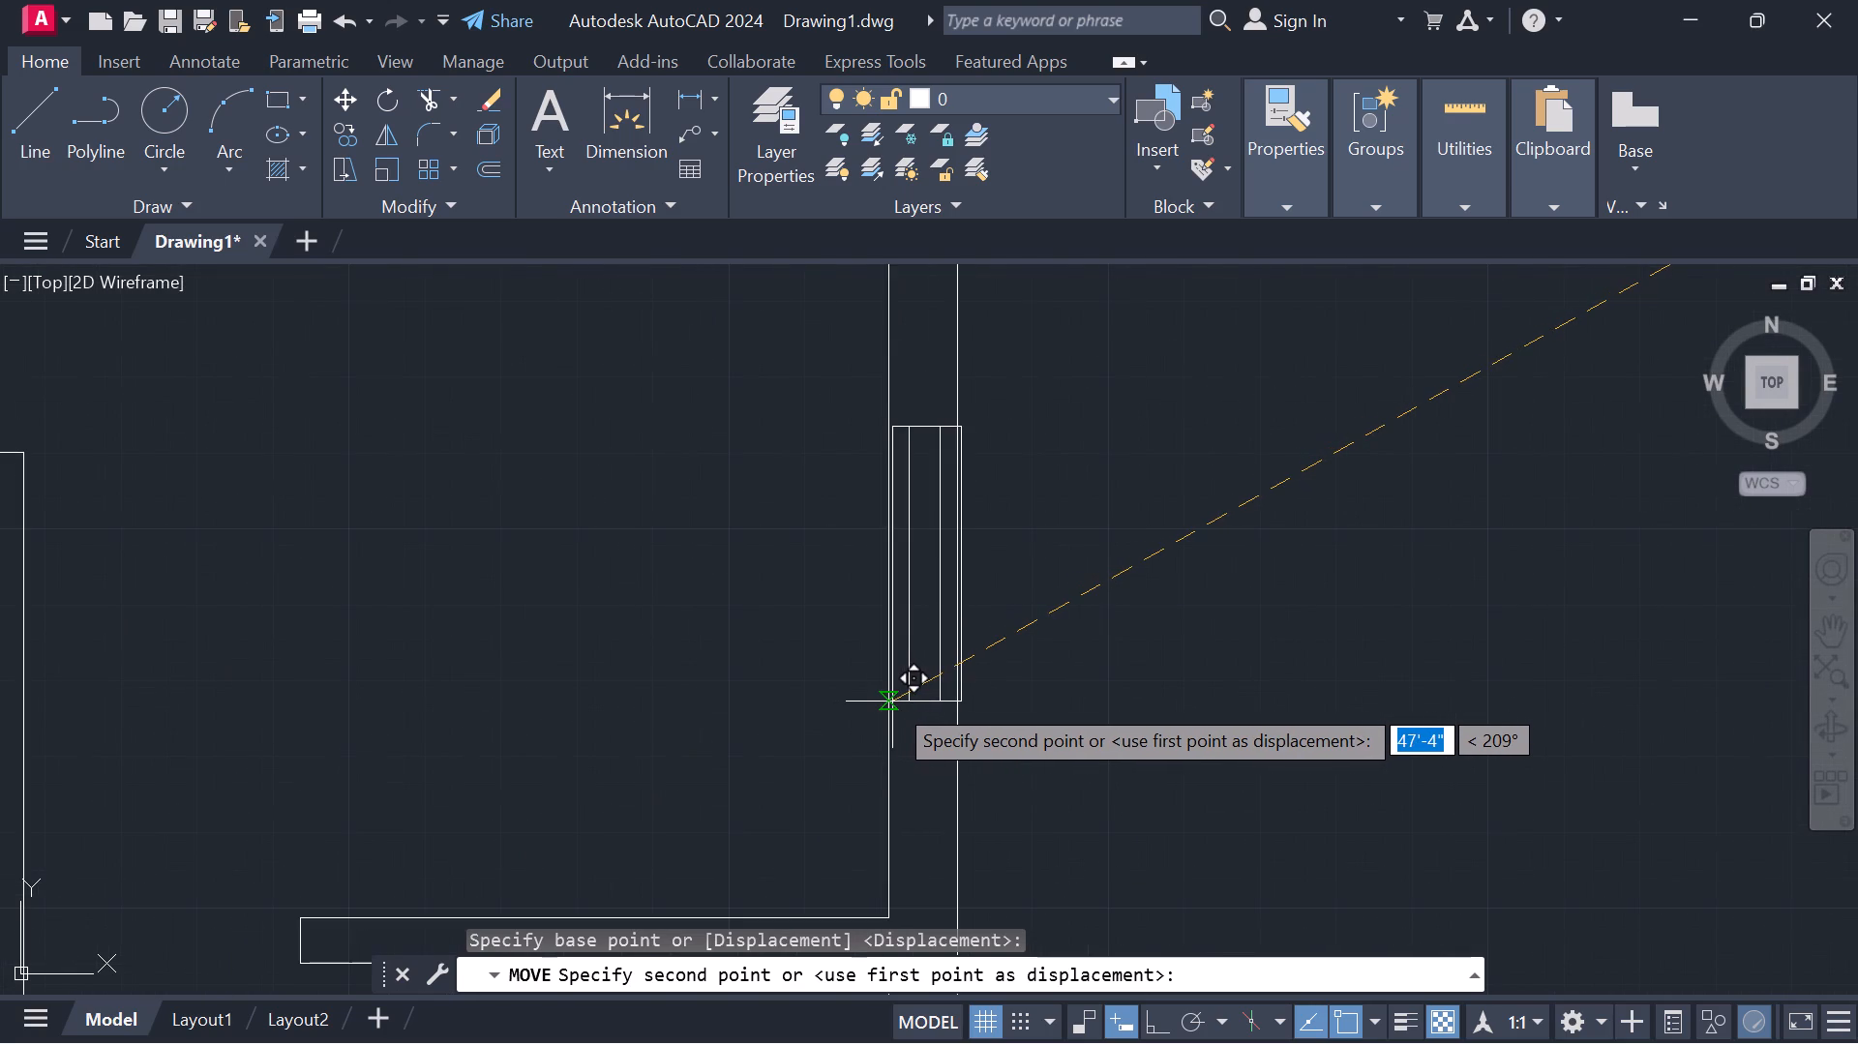
pyautogui.click(889, 703)
# Move the wide window symbol above the narrow column by its lower-left corner onto the left exterior wall's outer line, below the left-side compartments.
pyautogui.scroll(-2, 1214, 692)
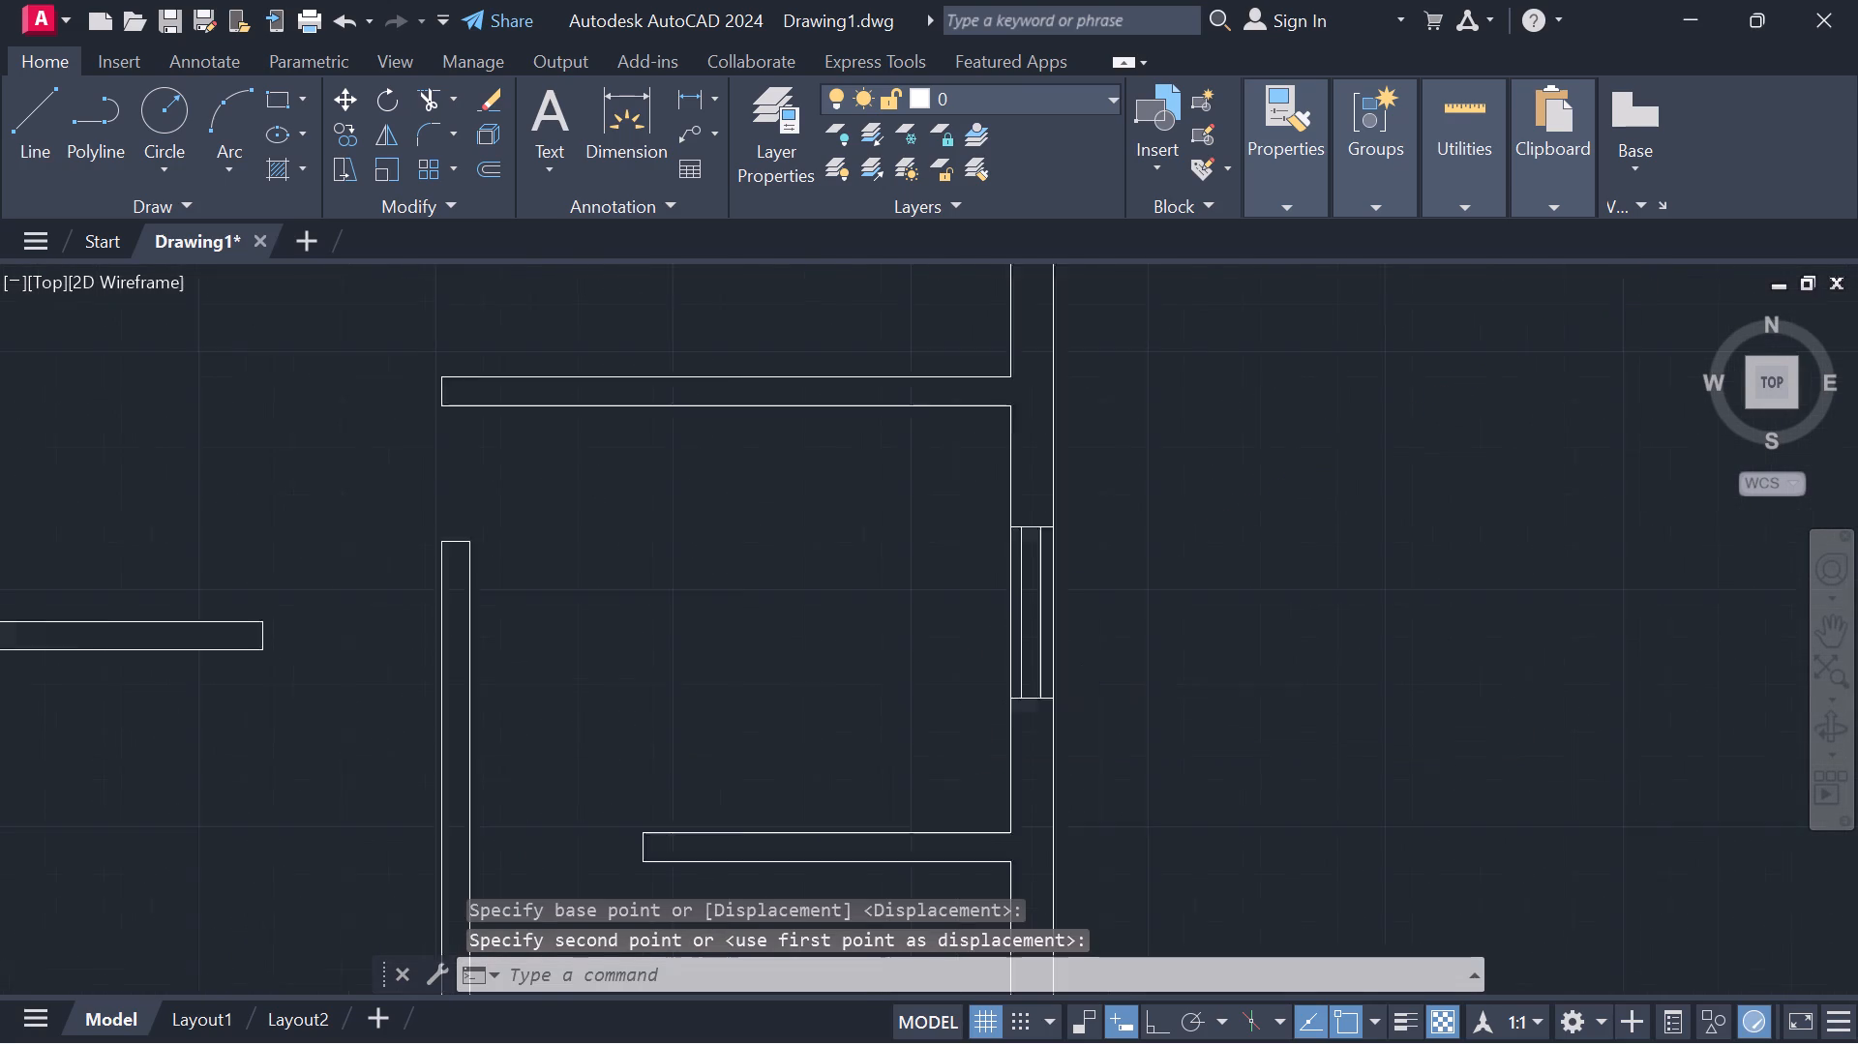
pyautogui.scroll(-1, 1214, 692)
pyautogui.moveTo(1333, 602); pyautogui.dragTo(1086, 562, button='middle')
pyautogui.scroll(-3, 1086, 562)
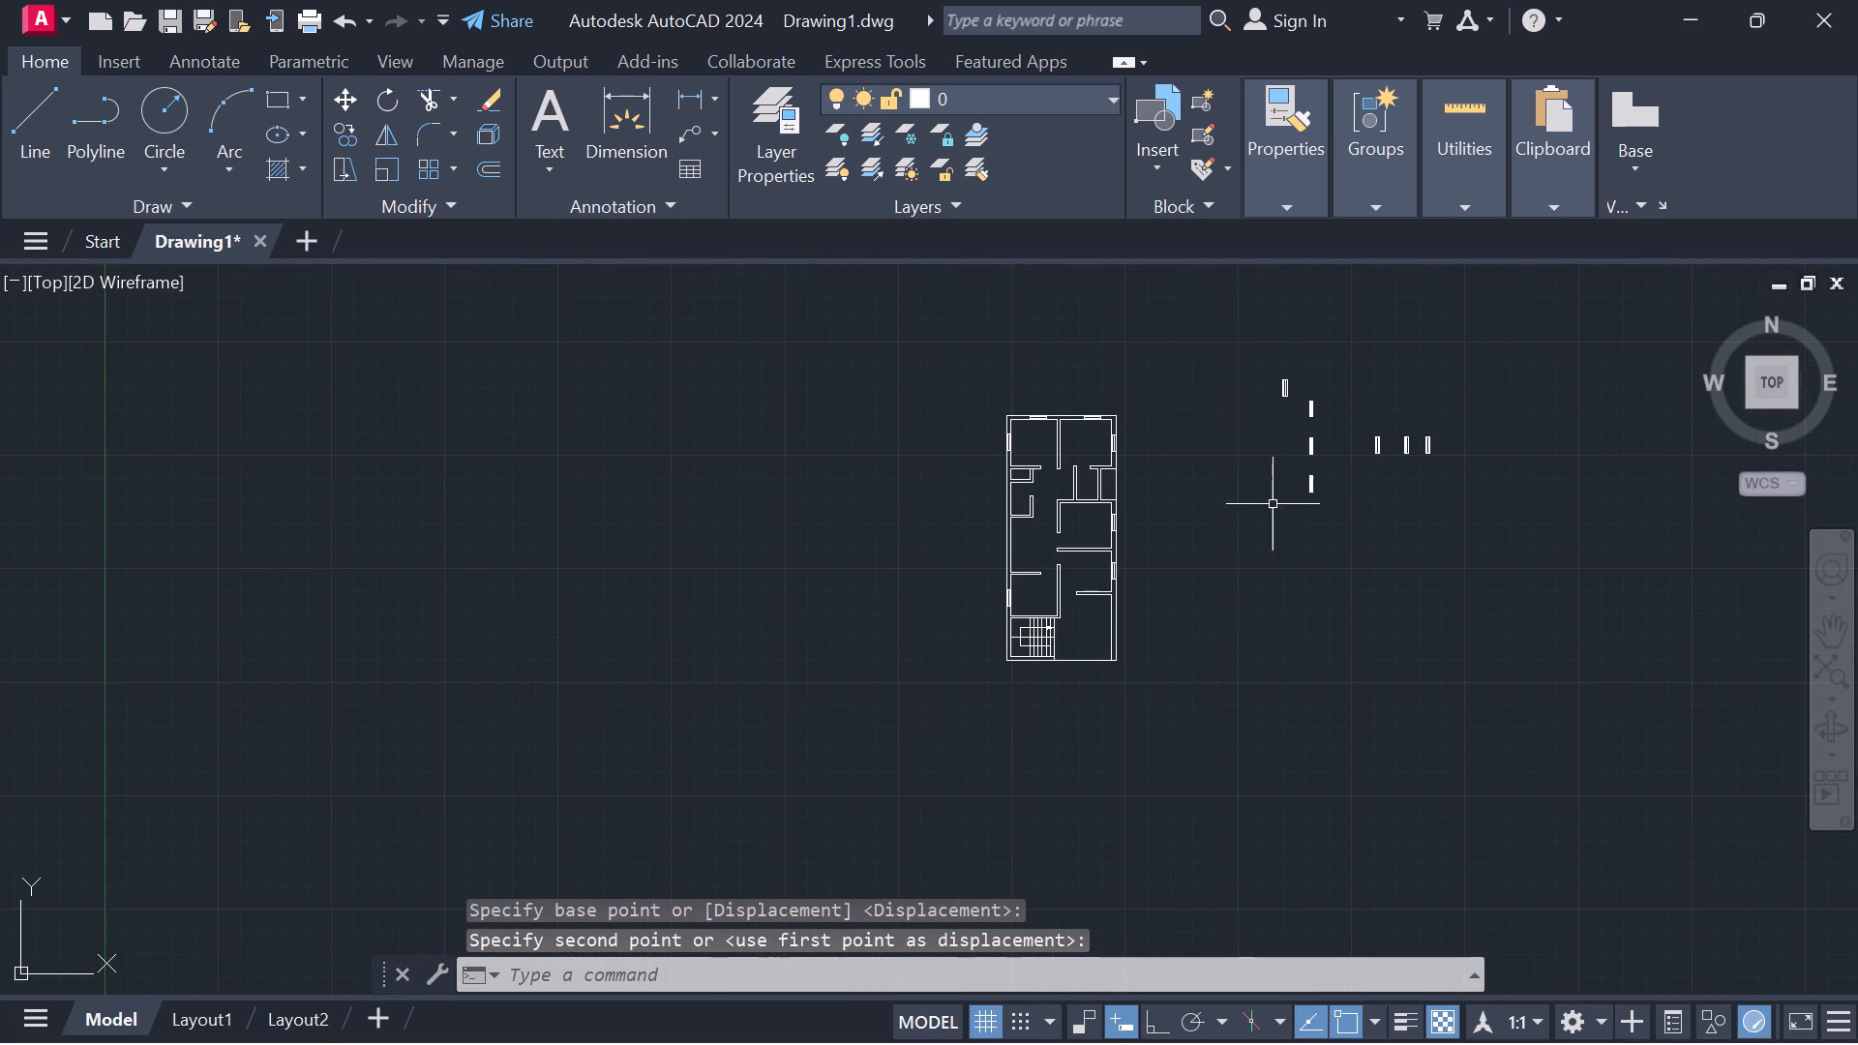
pyautogui.moveTo(1282, 498); pyautogui.dragTo(1183, 508, button='middle')
pyautogui.scroll(3, 1212, 419)
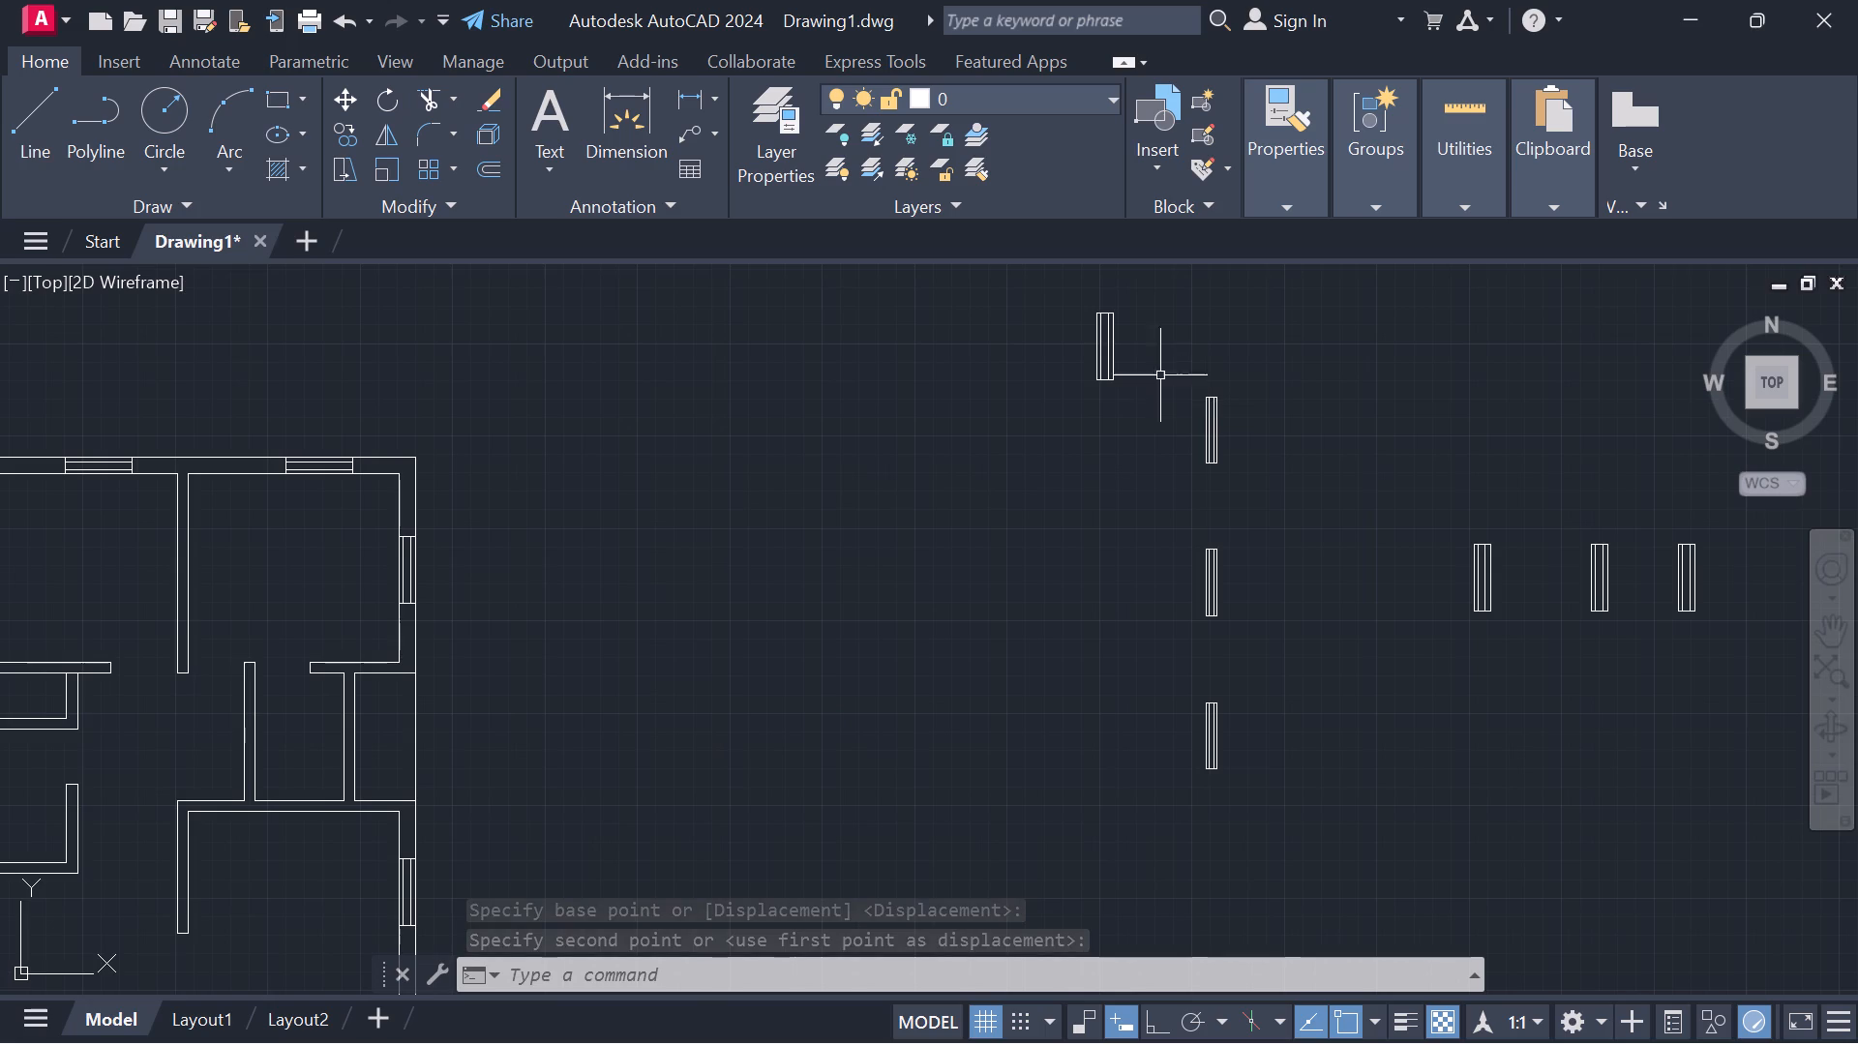
pyautogui.moveTo(1130, 284); pyautogui.dragTo(1159, 377)
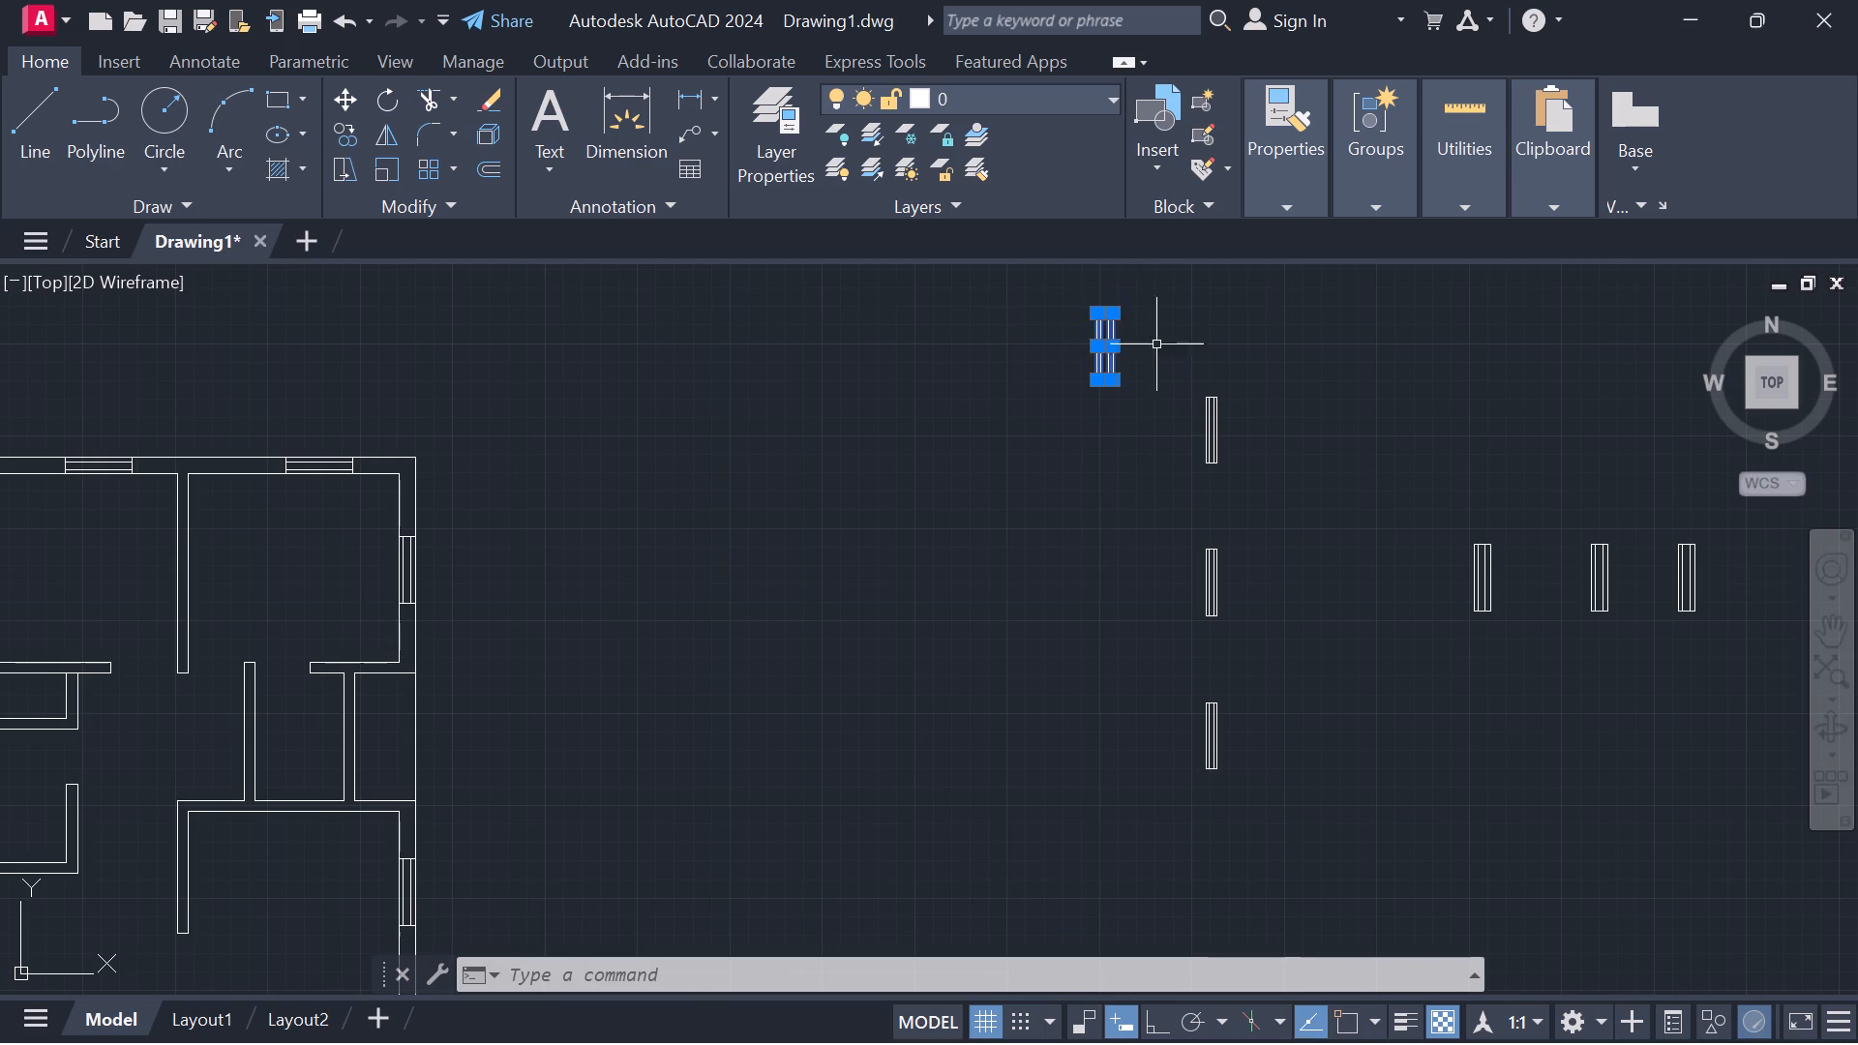
pyautogui.click(335, 95)
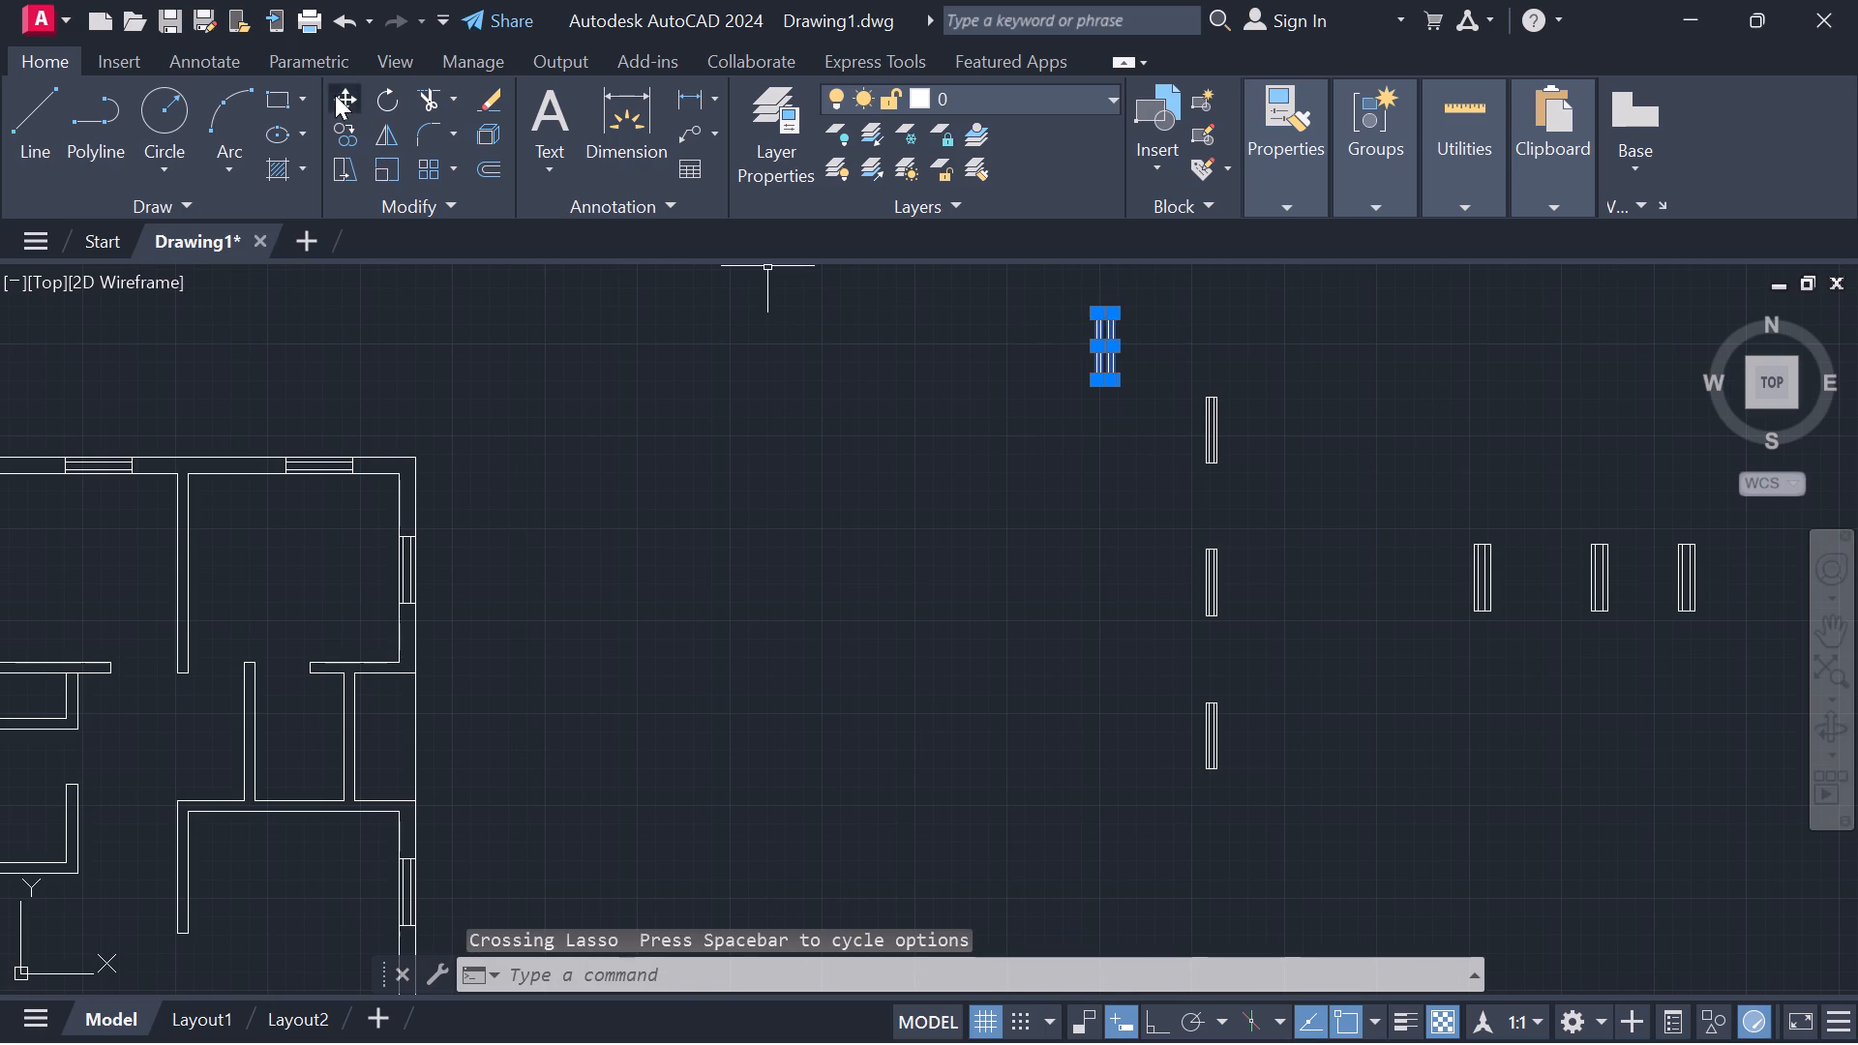
pyautogui.scroll(3, 1067, 365)
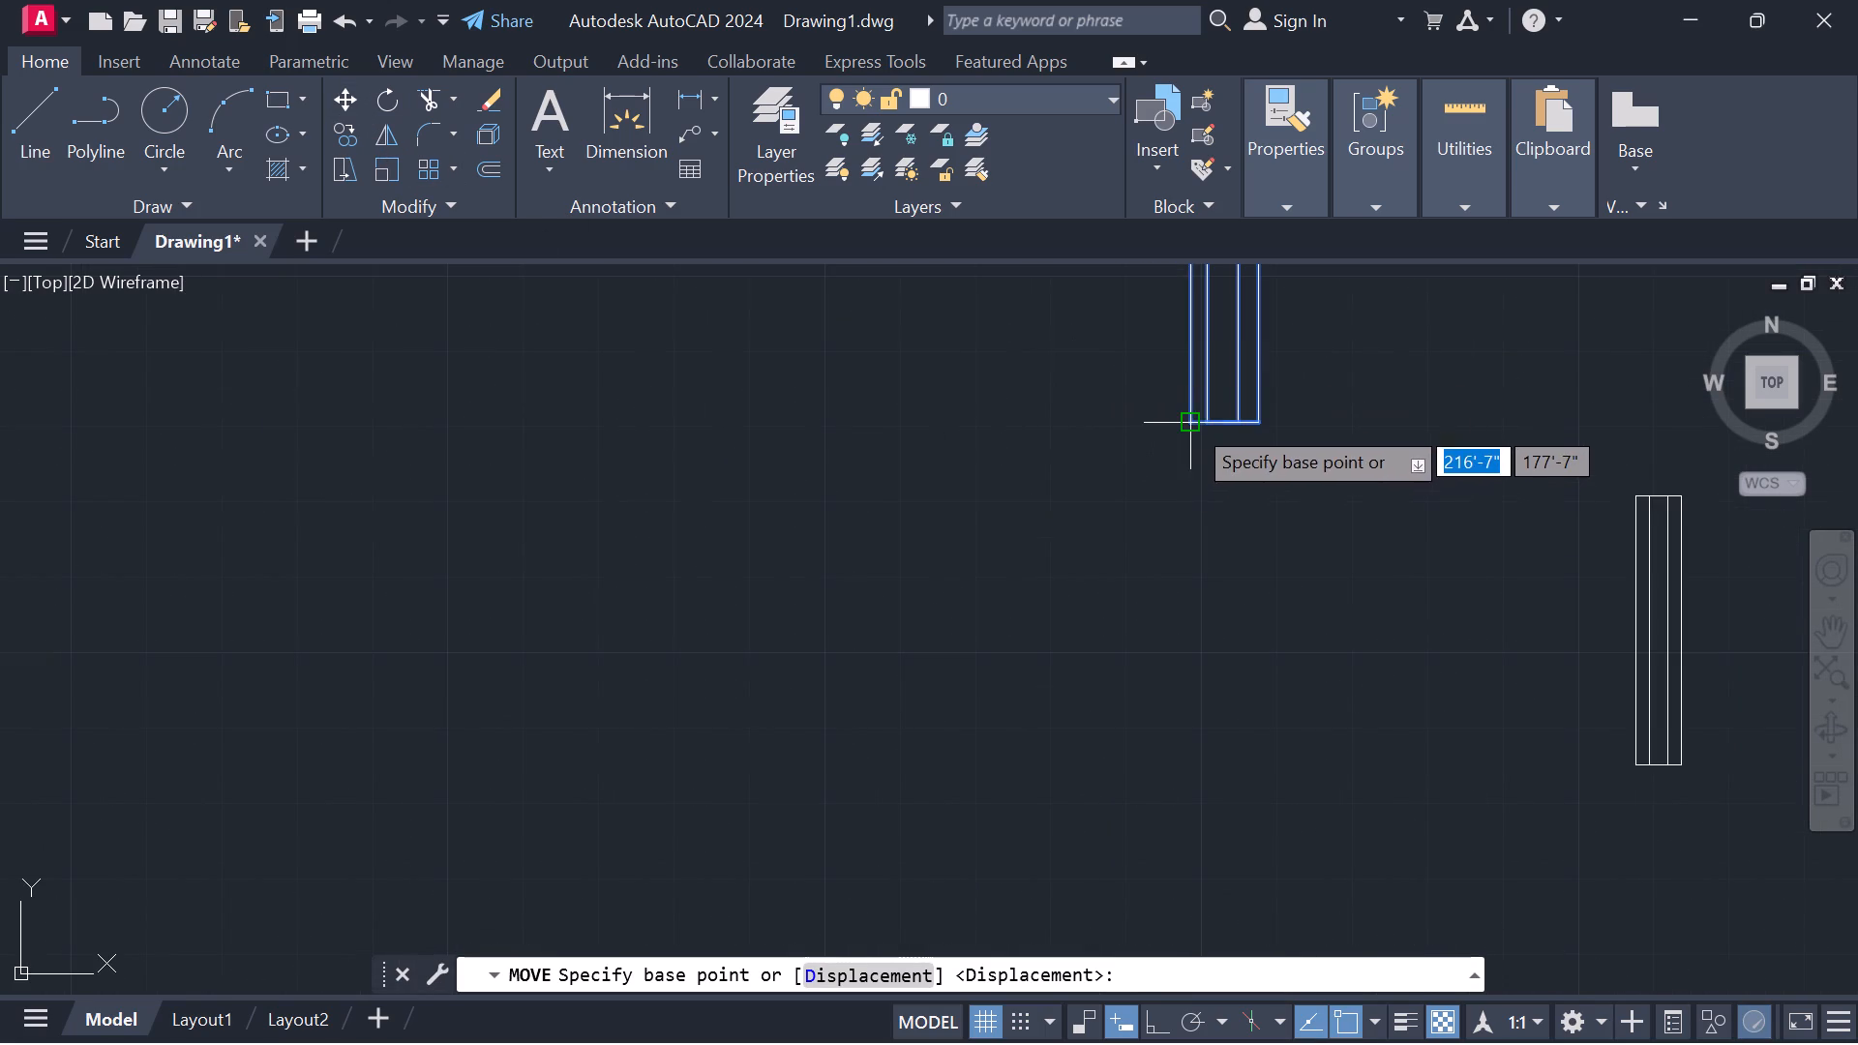
pyautogui.moveTo(1191, 423); pyautogui.dragTo(784, 617)
pyautogui.scroll(-5, 629, 696)
pyautogui.moveTo(626, 704); pyautogui.dragTo(1120, 502, button='middle')
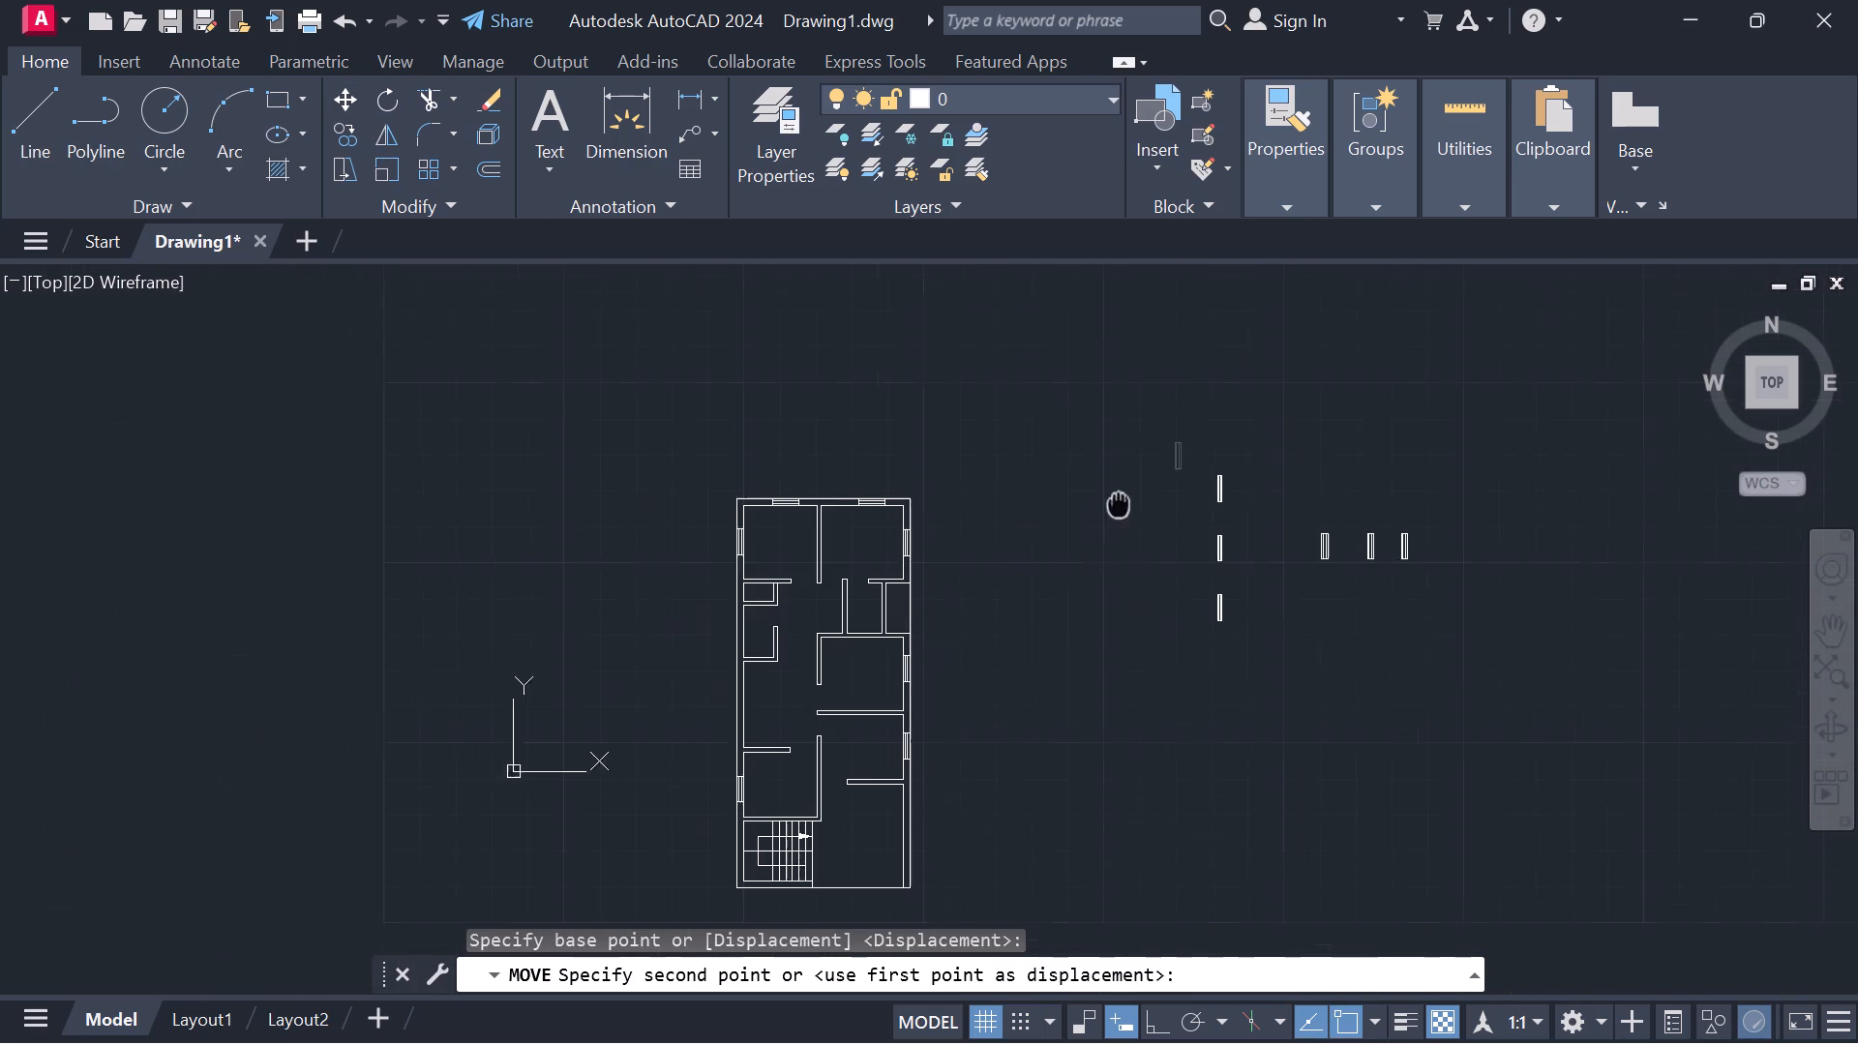
pyautogui.moveTo(1120, 502); pyautogui.dragTo(1122, 502, button='middle')
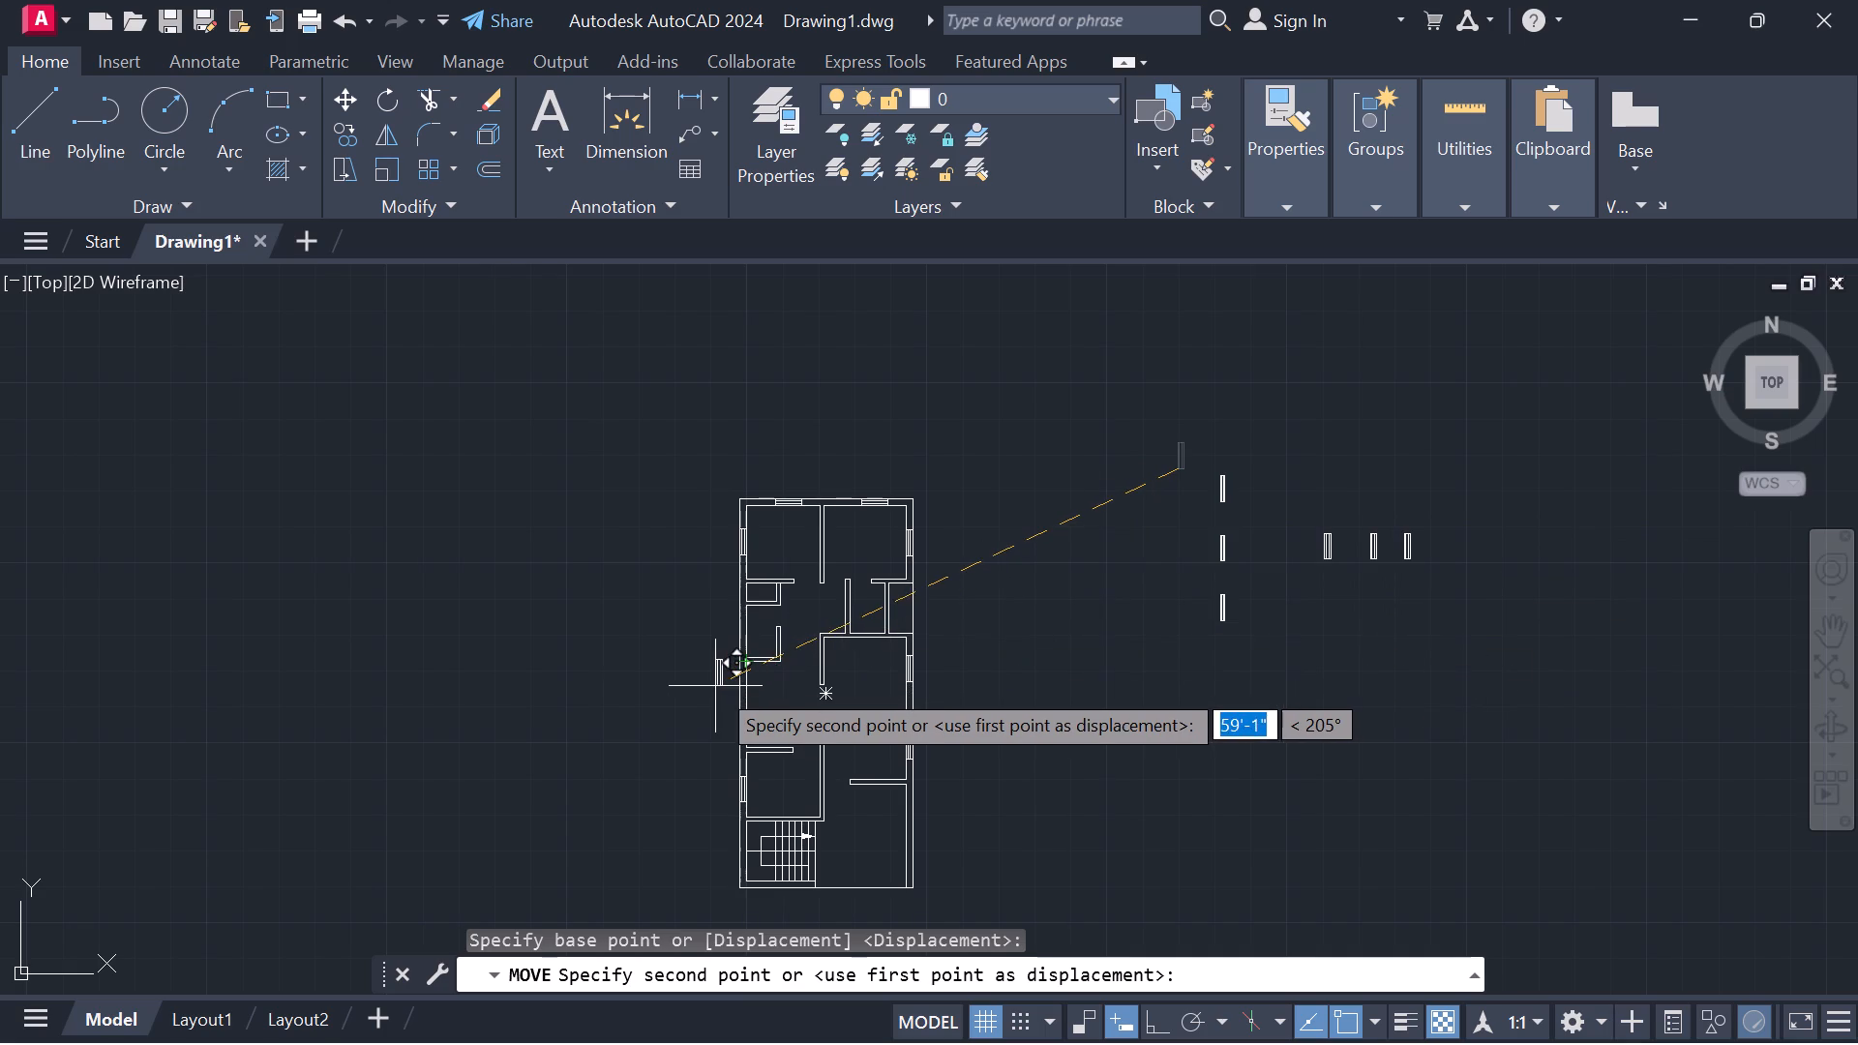
pyautogui.scroll(3, 715, 686)
pyautogui.moveTo(821, 750); pyautogui.dragTo(807, 623, button='middle')
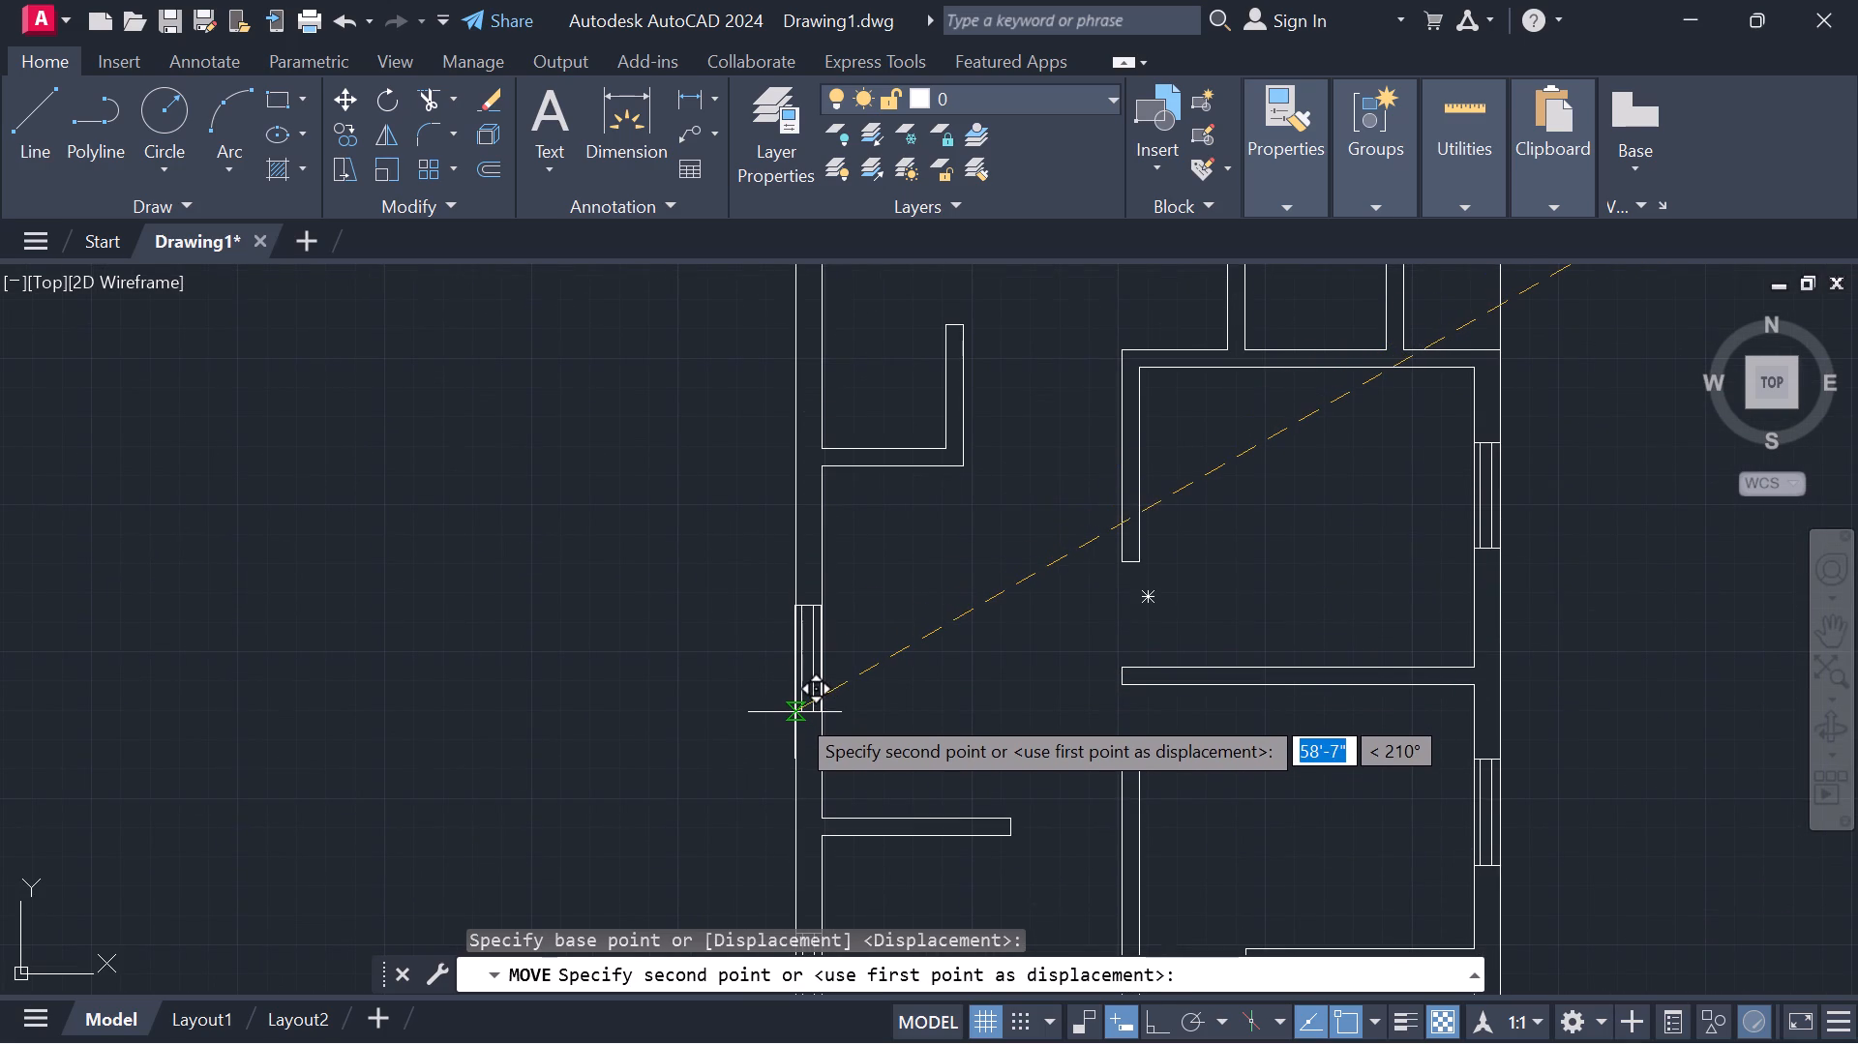
pyautogui.click(794, 729)
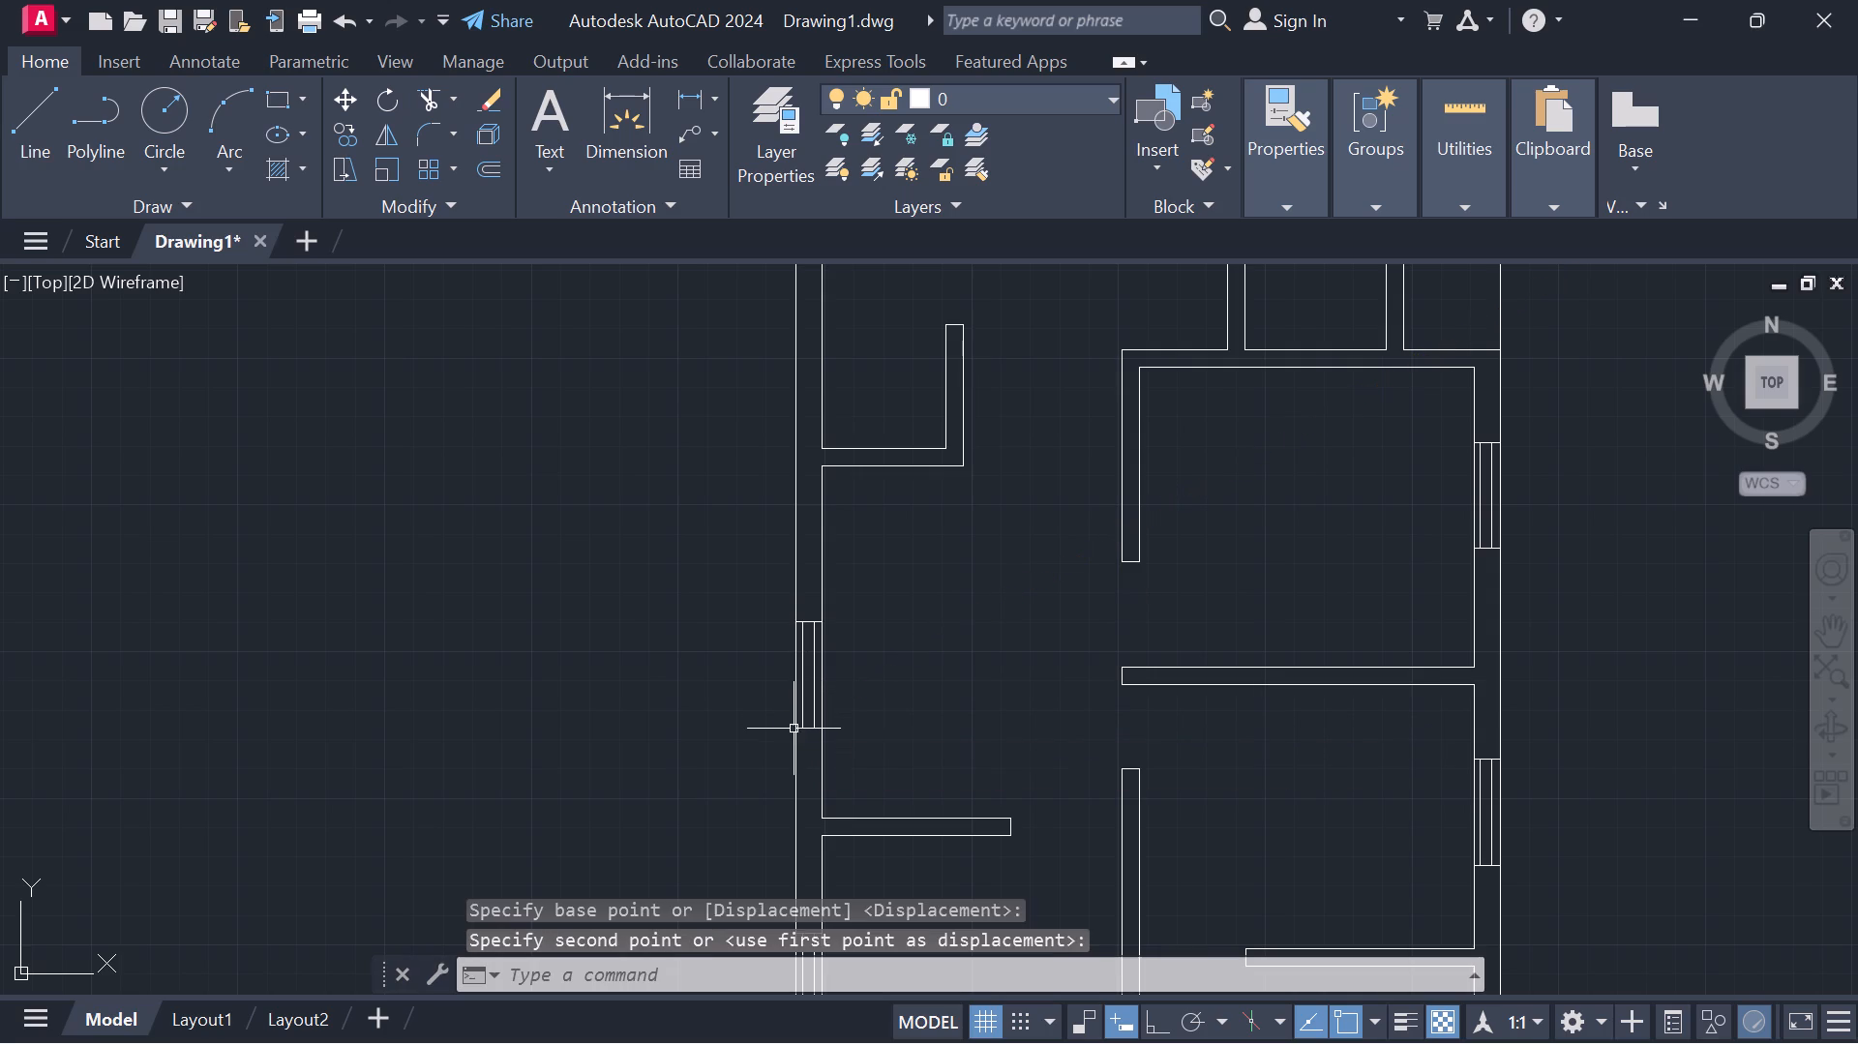
# Erase the three leftover wide window symbols standing in a row beside the floor plan.
pyautogui.scroll(-3, 1037, 729)
pyautogui.moveTo(1217, 729); pyautogui.dragTo(1092, 577, button='middle')
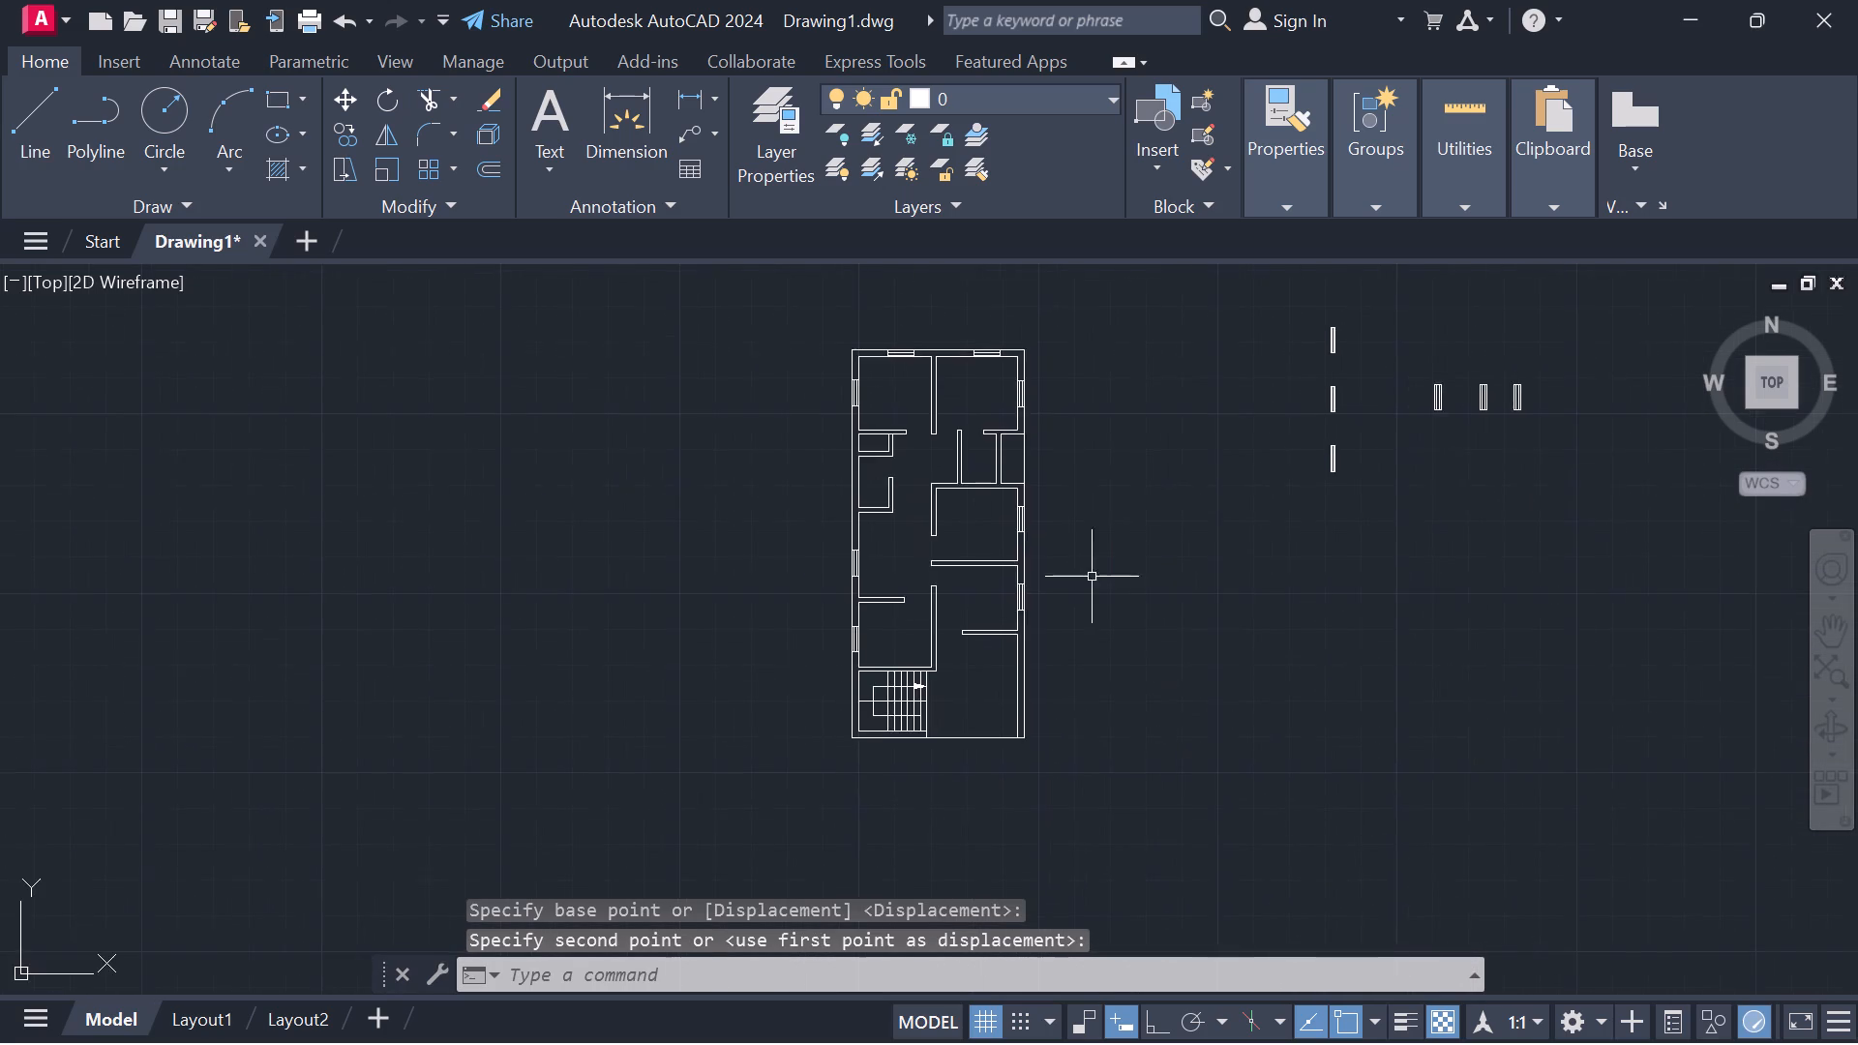
pyautogui.scroll(2, 1089, 589)
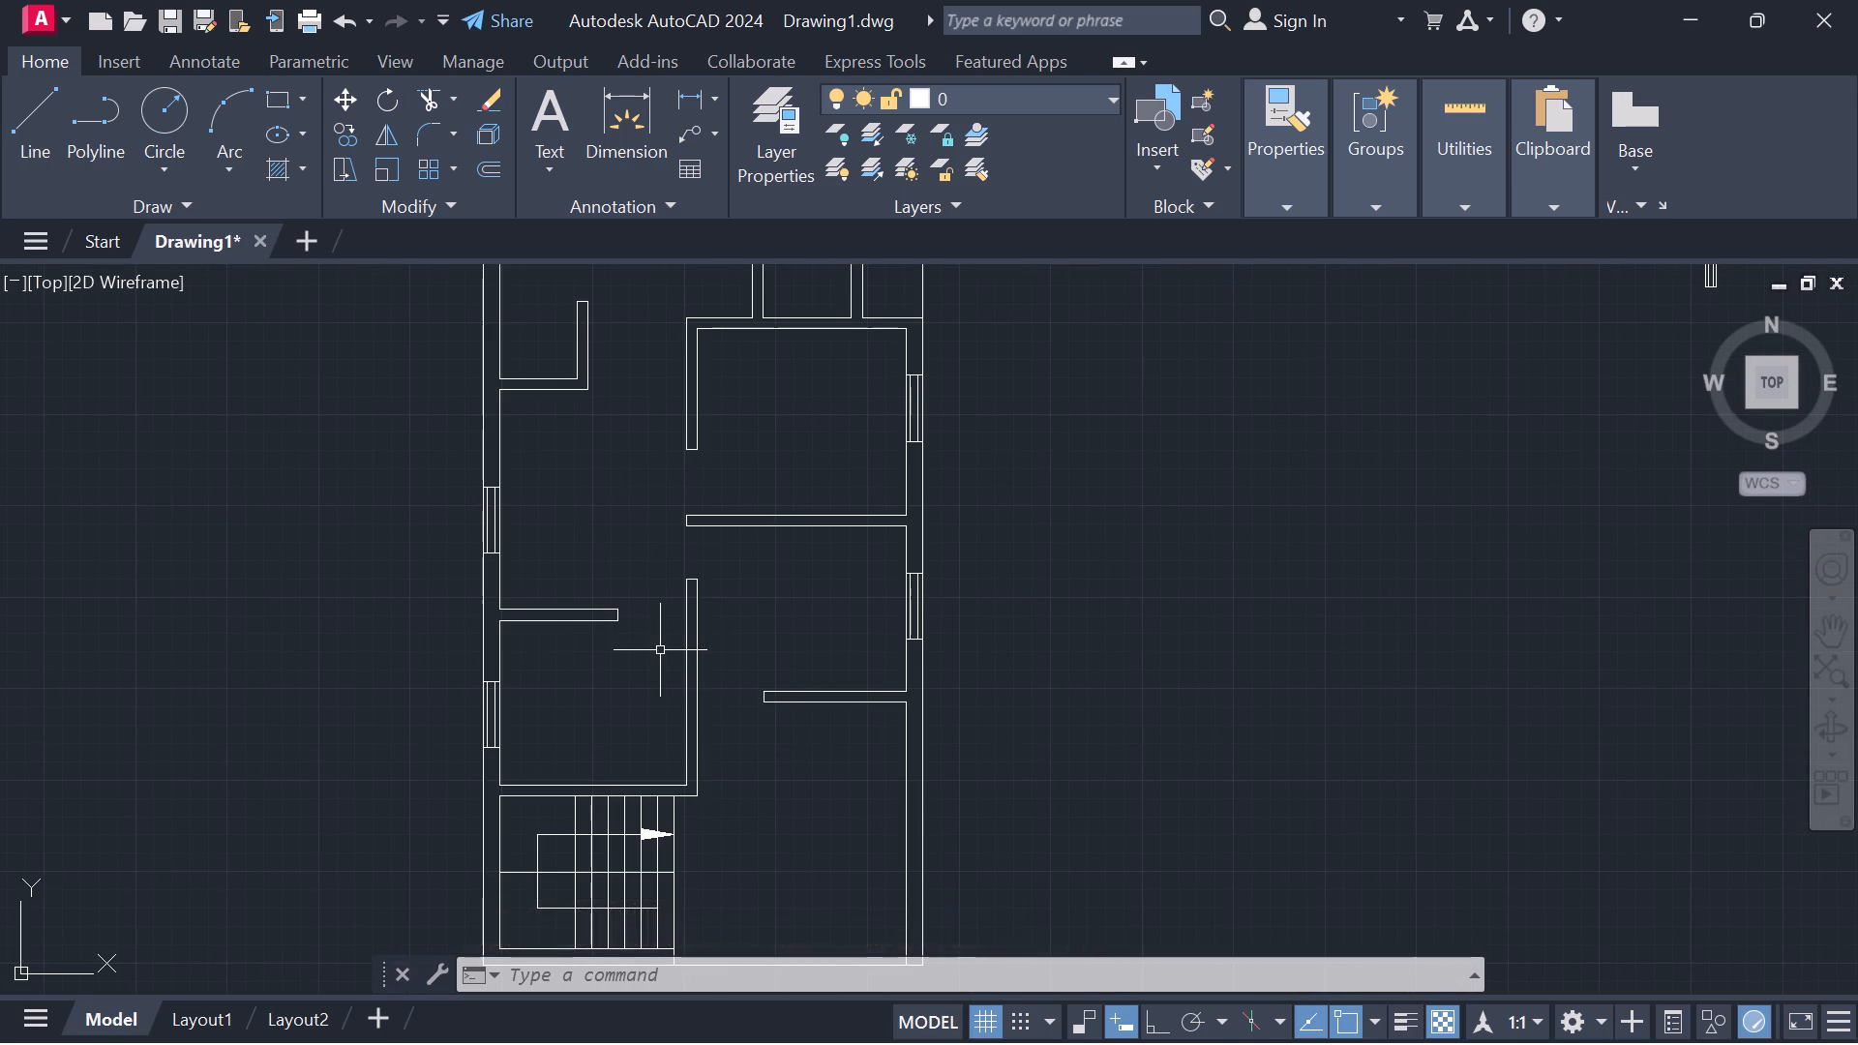
pyautogui.moveTo(739, 577); pyautogui.dragTo(749, 757, button='middle')
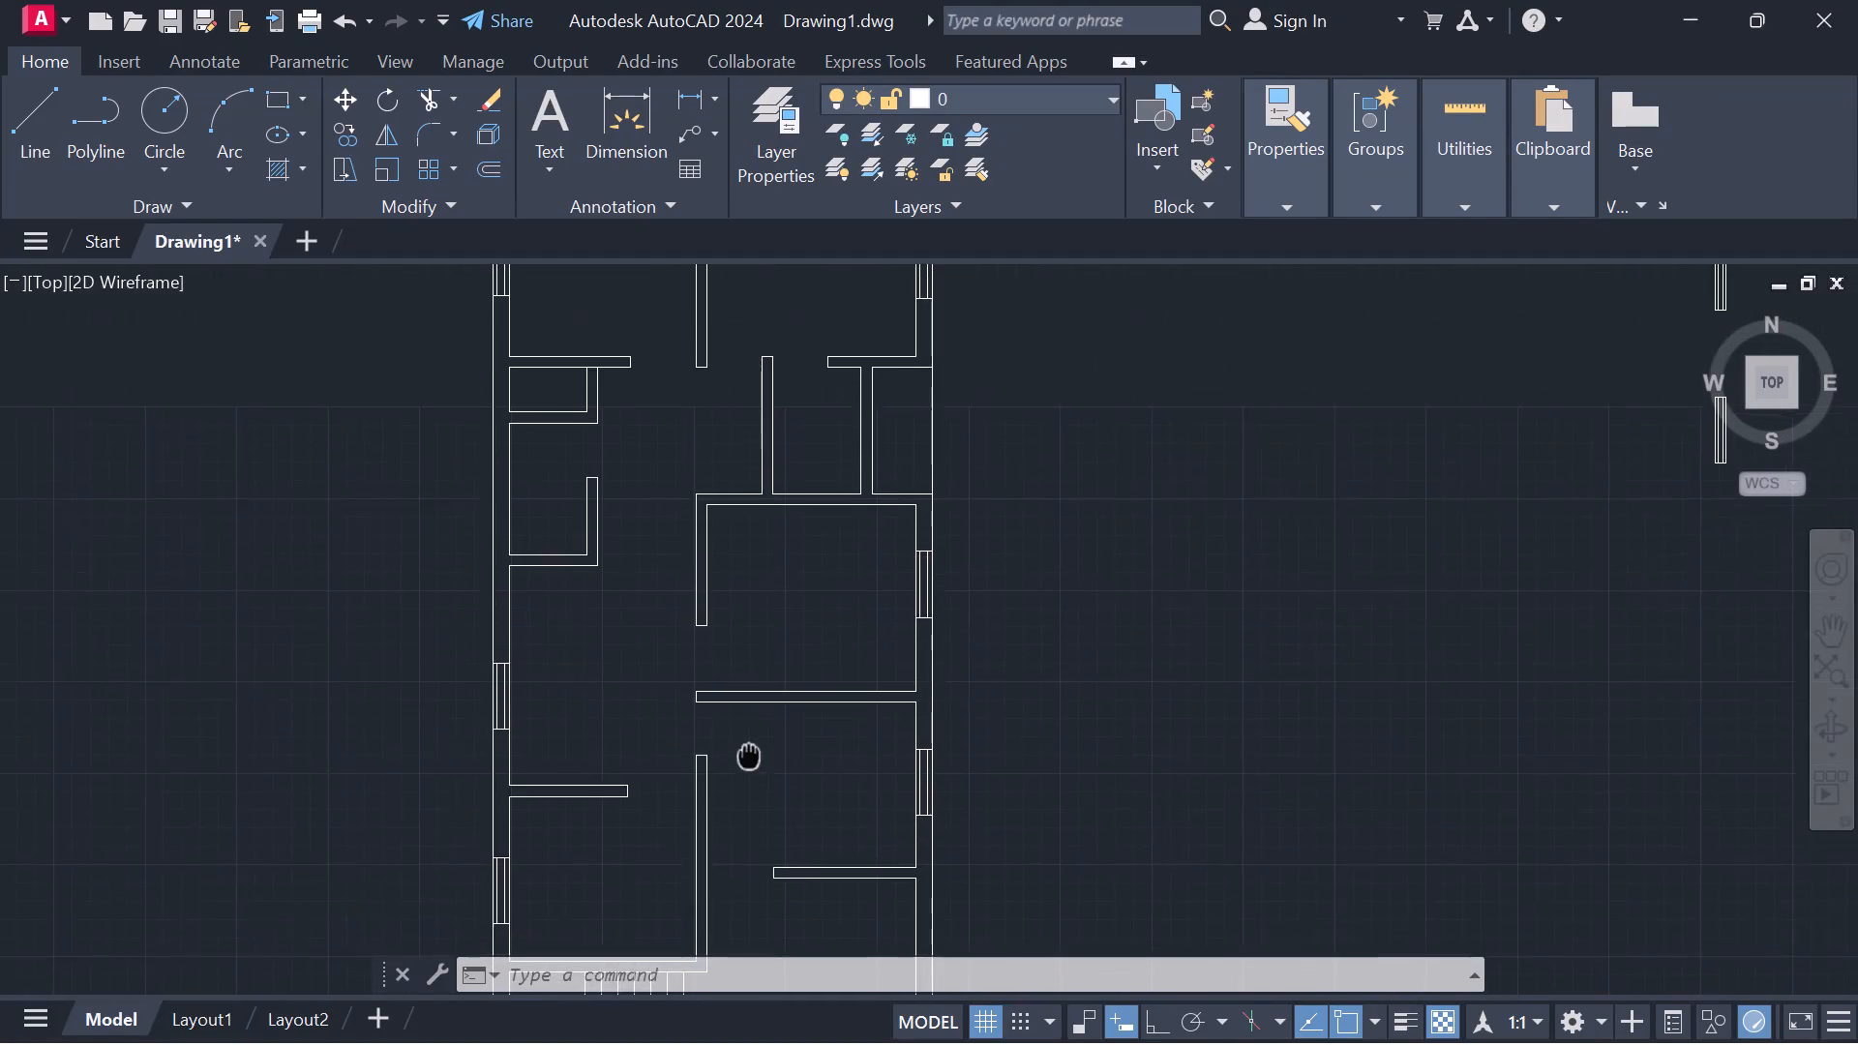
pyautogui.moveTo(749, 757); pyautogui.dragTo(750, 897, button='middle')
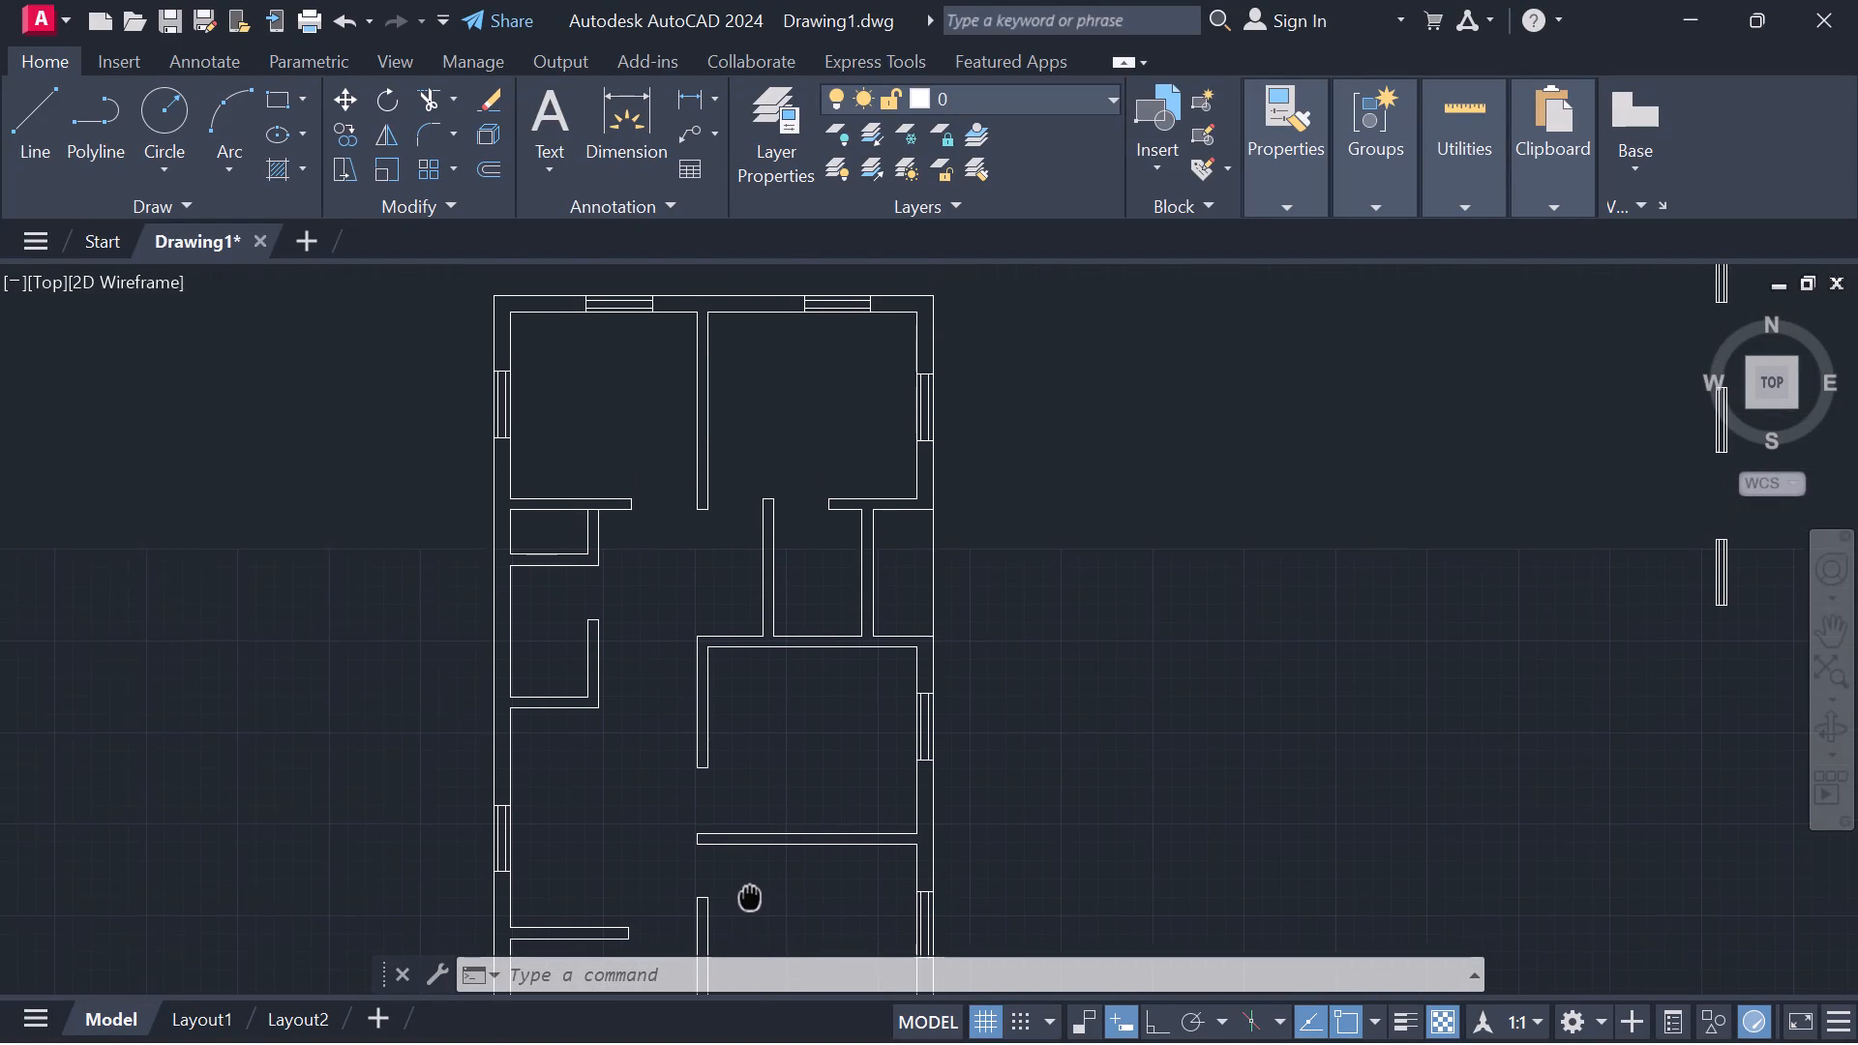
pyautogui.moveTo(750, 897); pyautogui.dragTo(749, 653, button='middle')
pyautogui.scroll(-2, 1225, 577)
pyautogui.moveTo(1325, 514); pyautogui.dragTo(883, 648, button='middle')
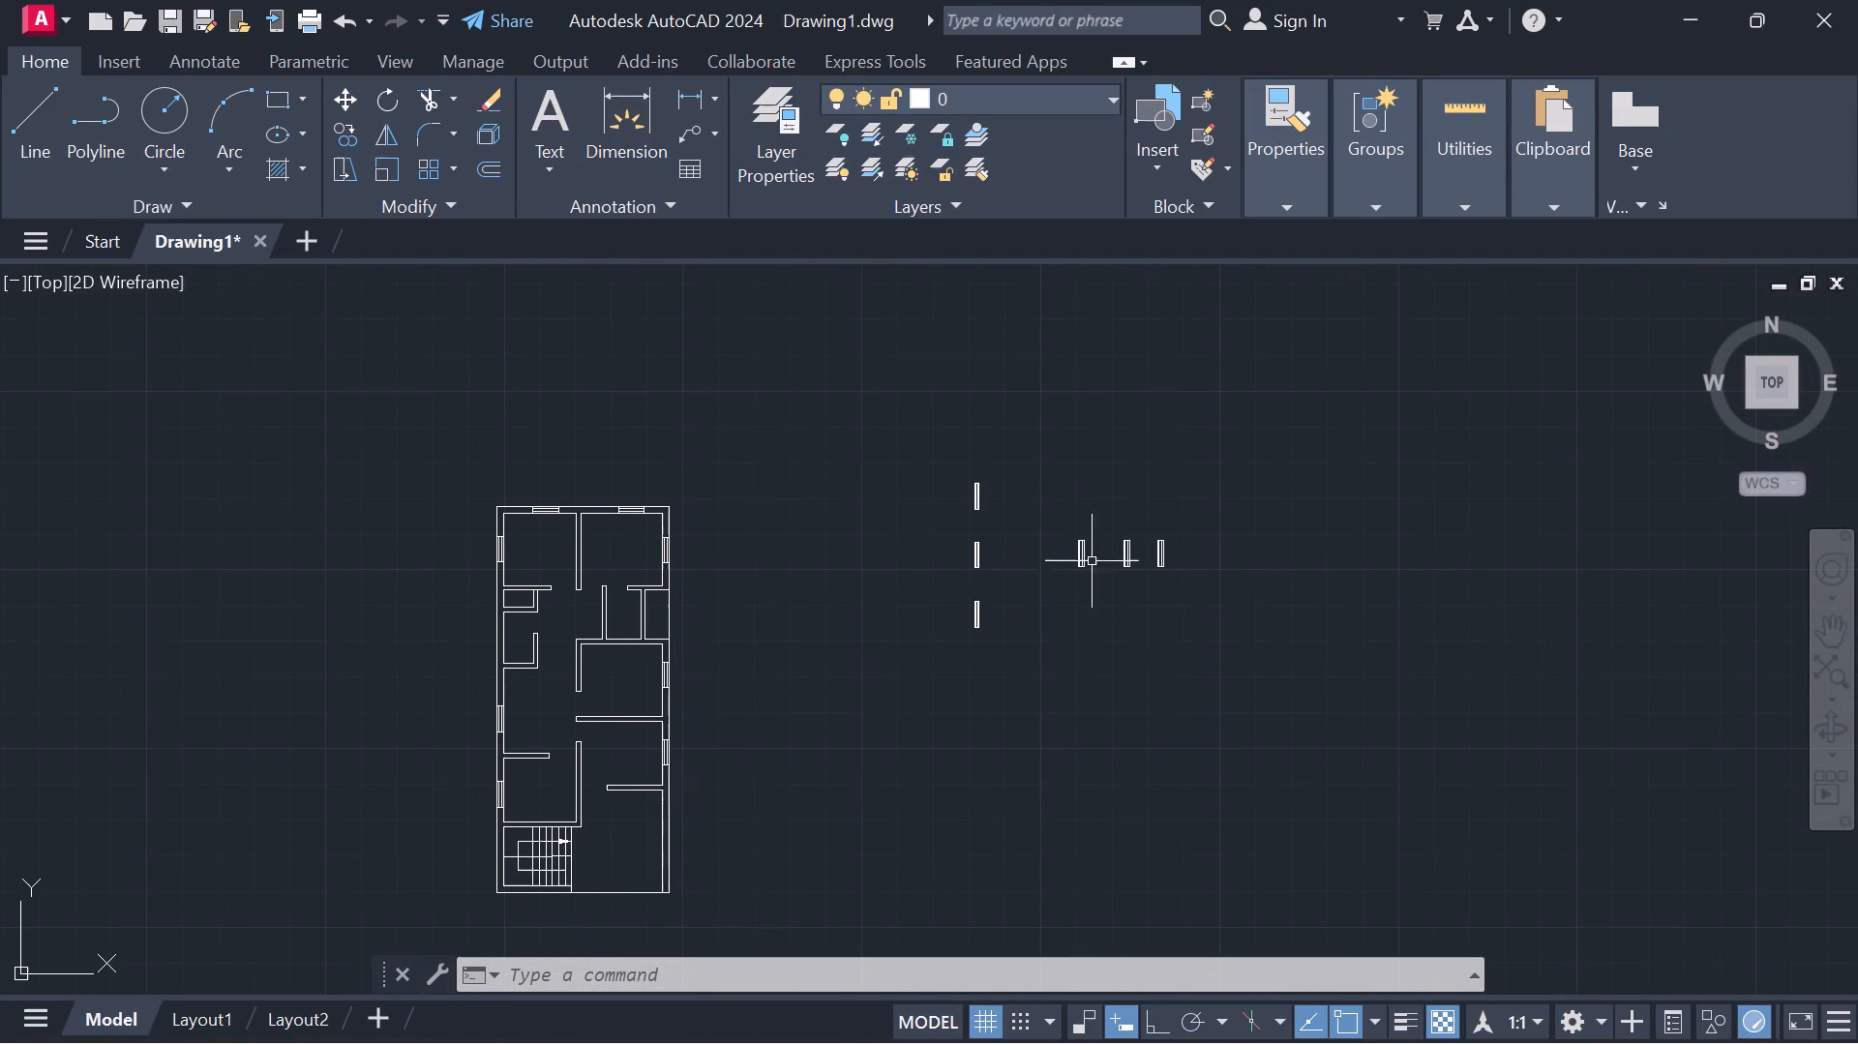
pyautogui.moveTo(1130, 513); pyautogui.dragTo(1297, 611)
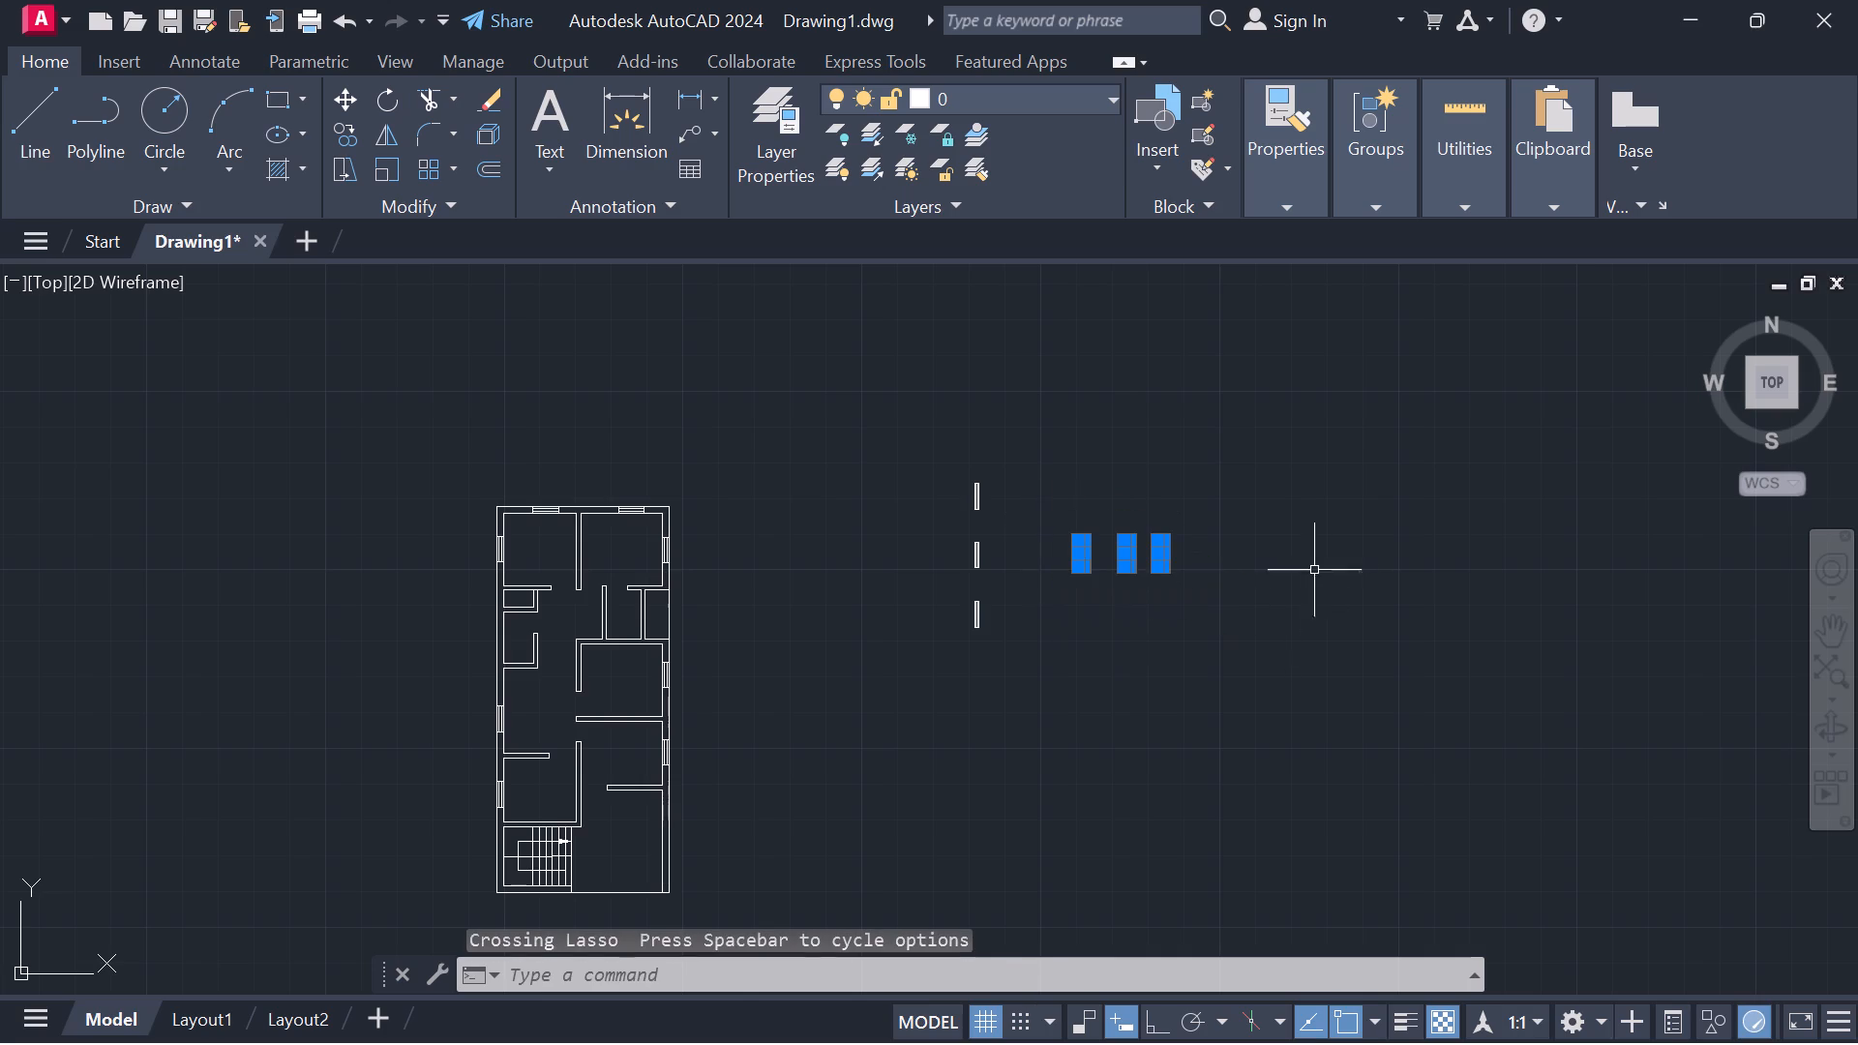
pyautogui.rightClick(1389, 547)
pyautogui.click(1445, 565)
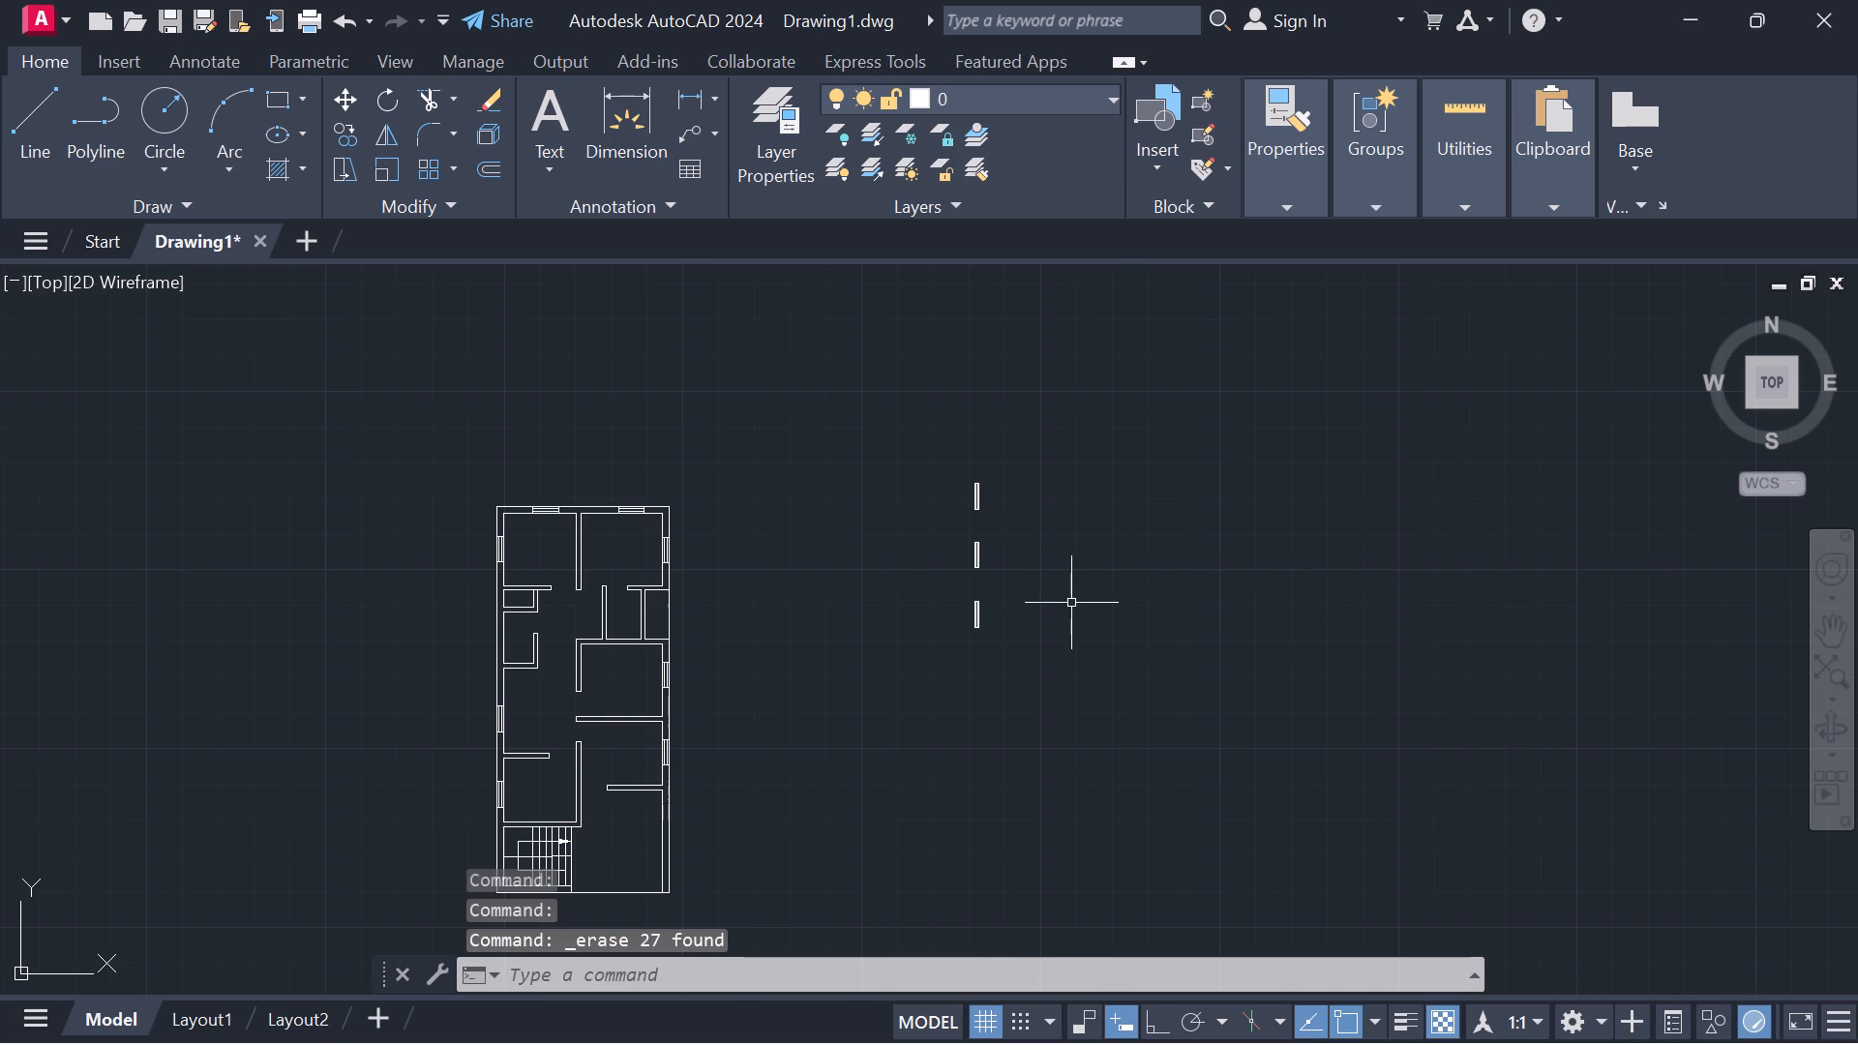
# Erase the lowest narrow window symbol in the column beside the floor plan.
pyautogui.scroll(1, 1065, 609)
pyautogui.moveTo(1004, 594); pyautogui.dragTo(1130, 718)
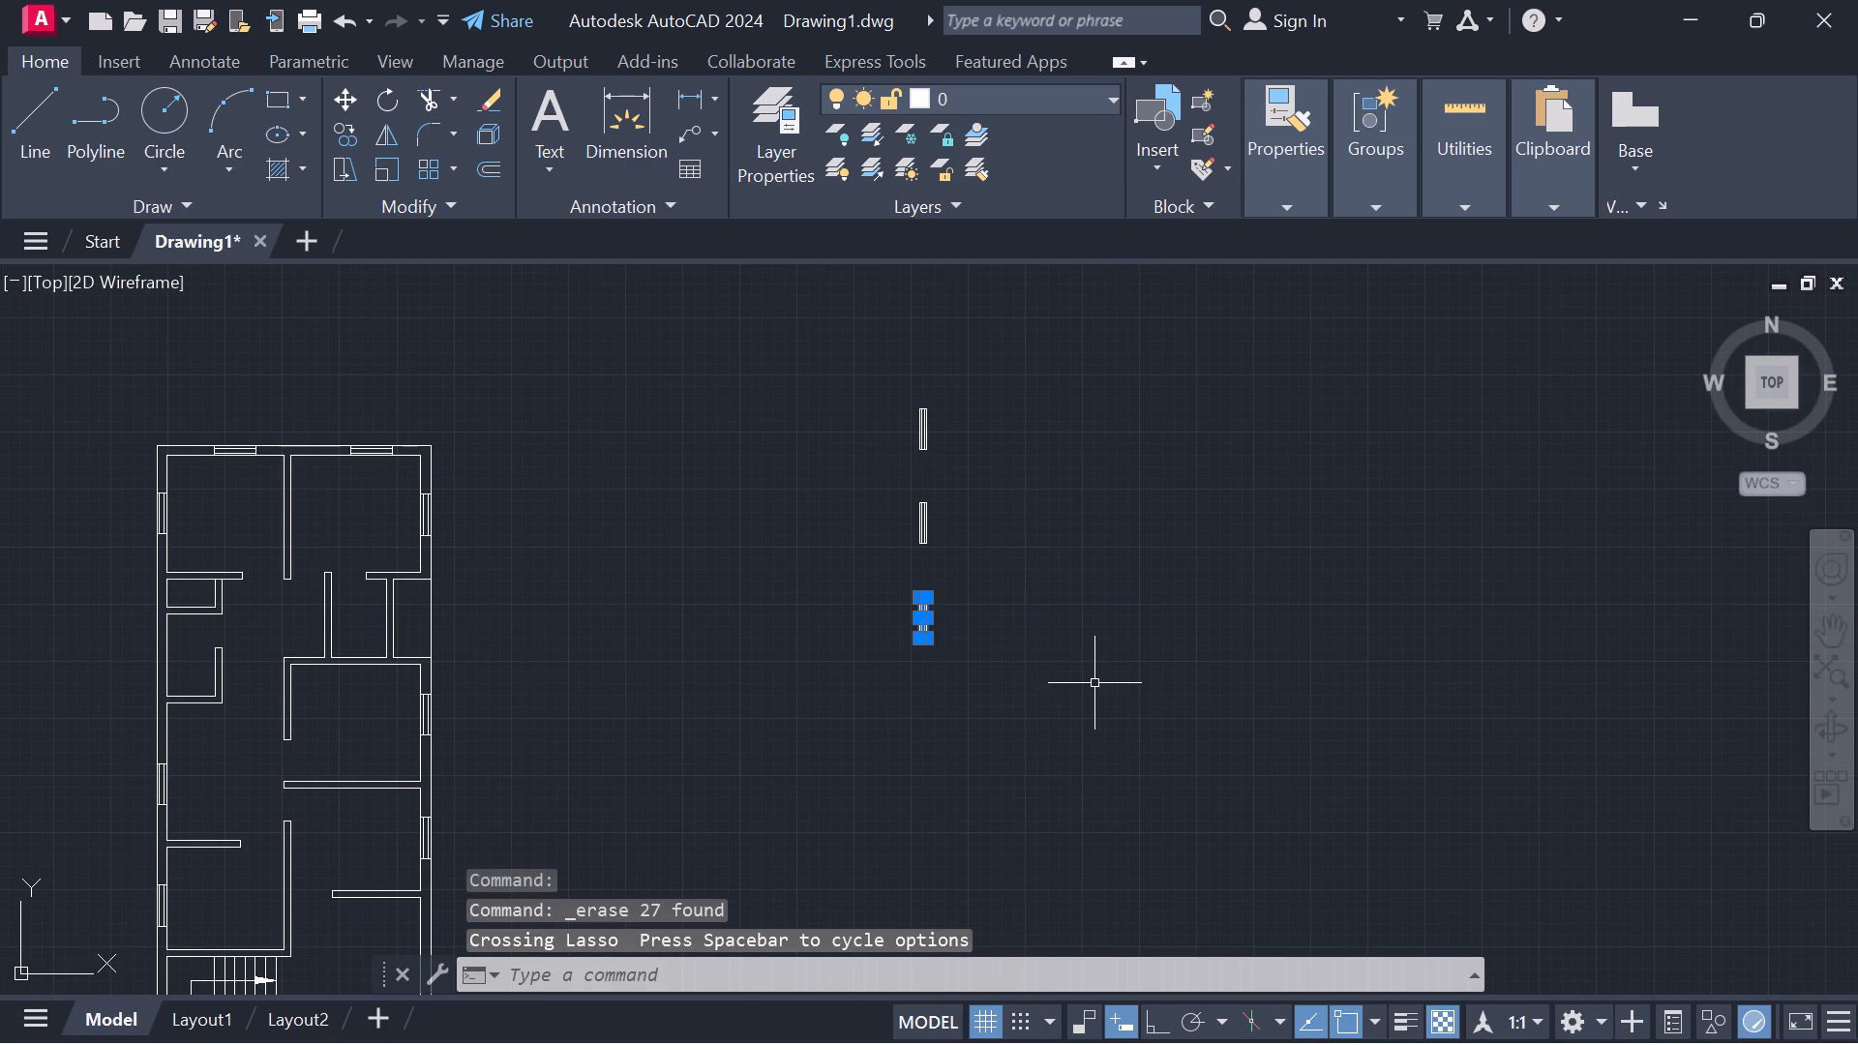
pyautogui.rightClick(1094, 683)
pyautogui.click(1225, 210)
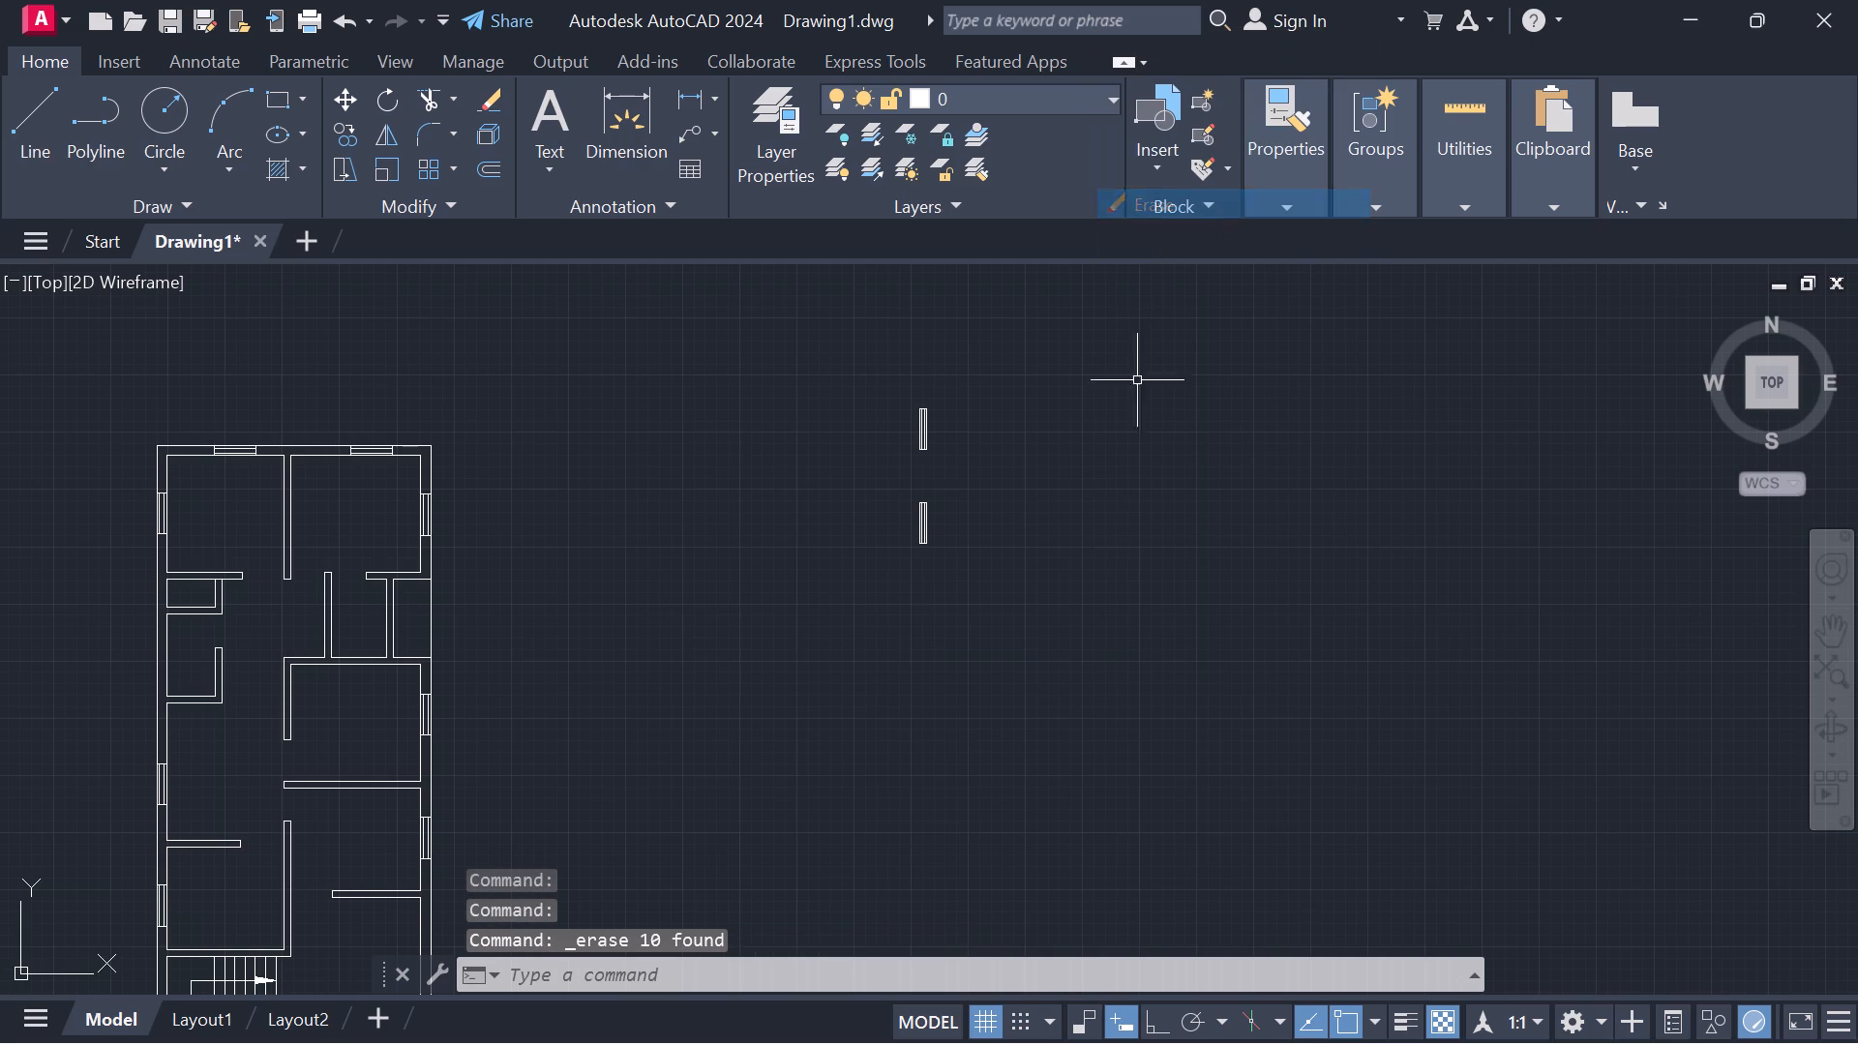
# Rotate the lower of the two remaining narrow window symbols 90° about its lower-right corner so it lies horizontally.
pyautogui.moveTo(1014, 497); pyautogui.dragTo(1028, 638)
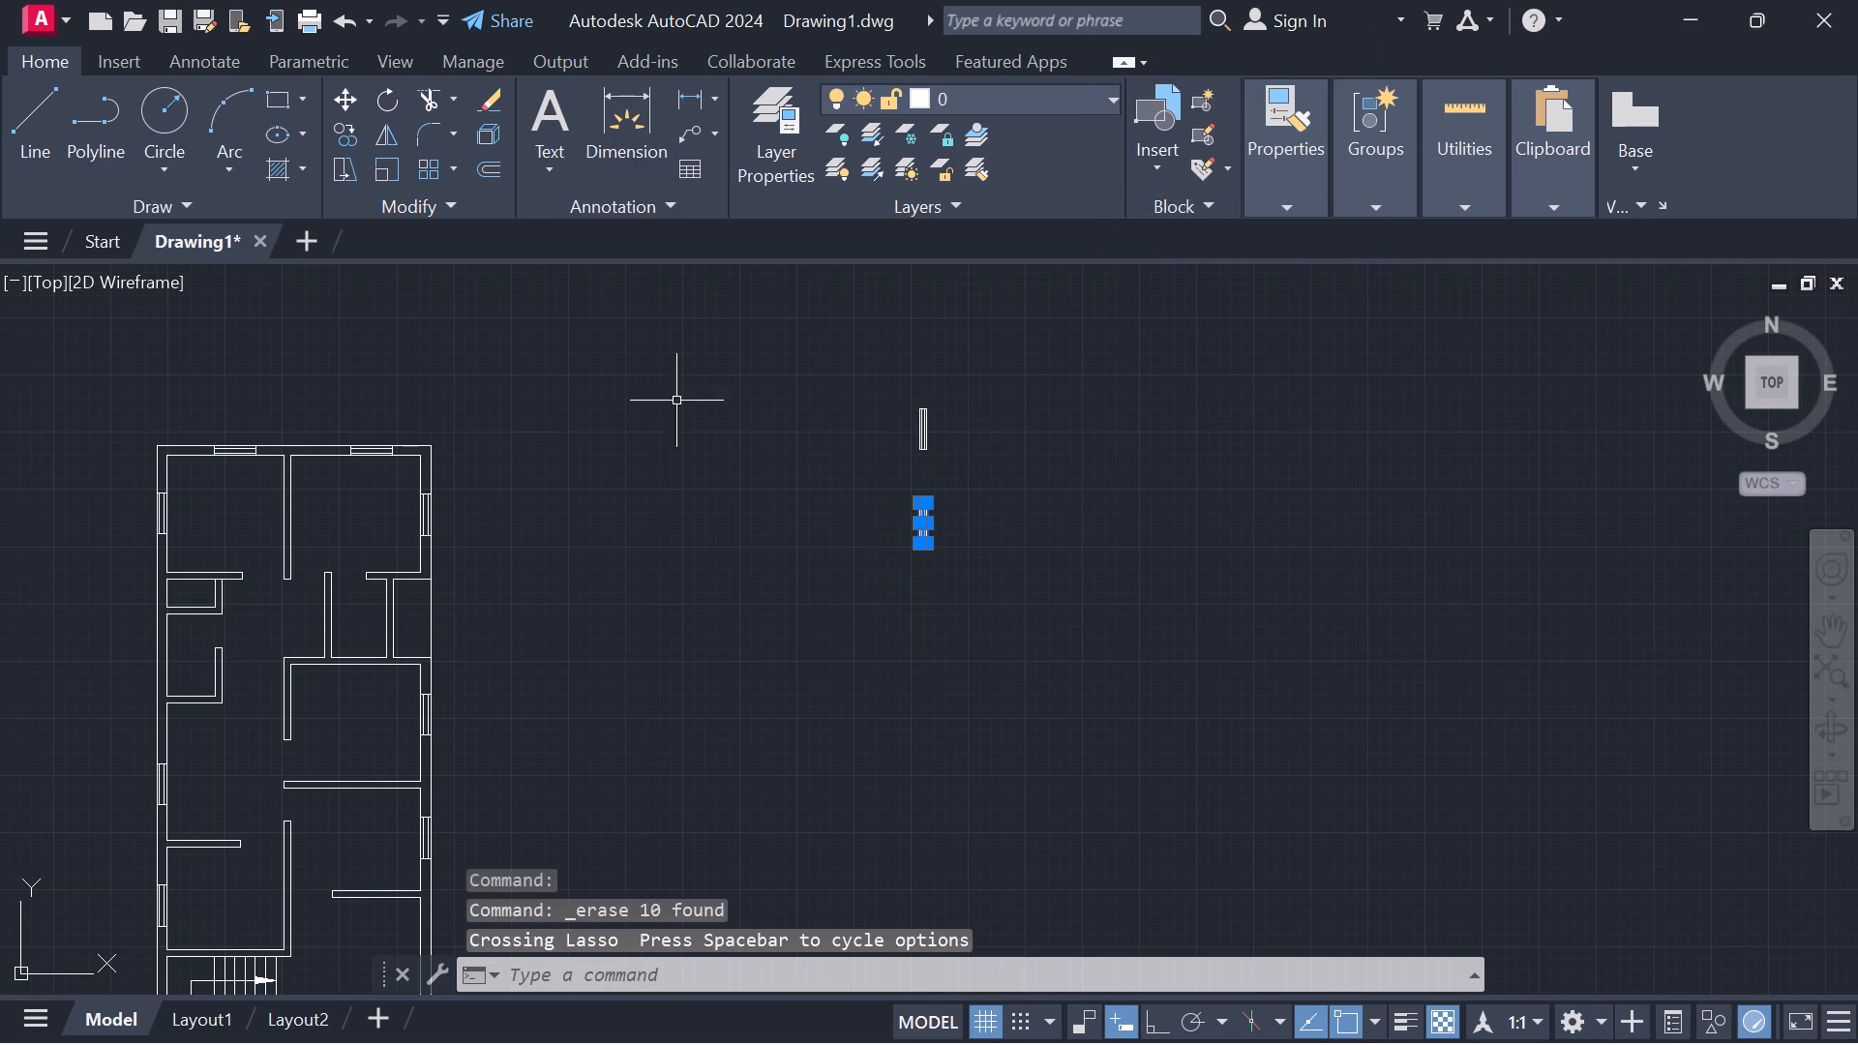
pyautogui.click(383, 90)
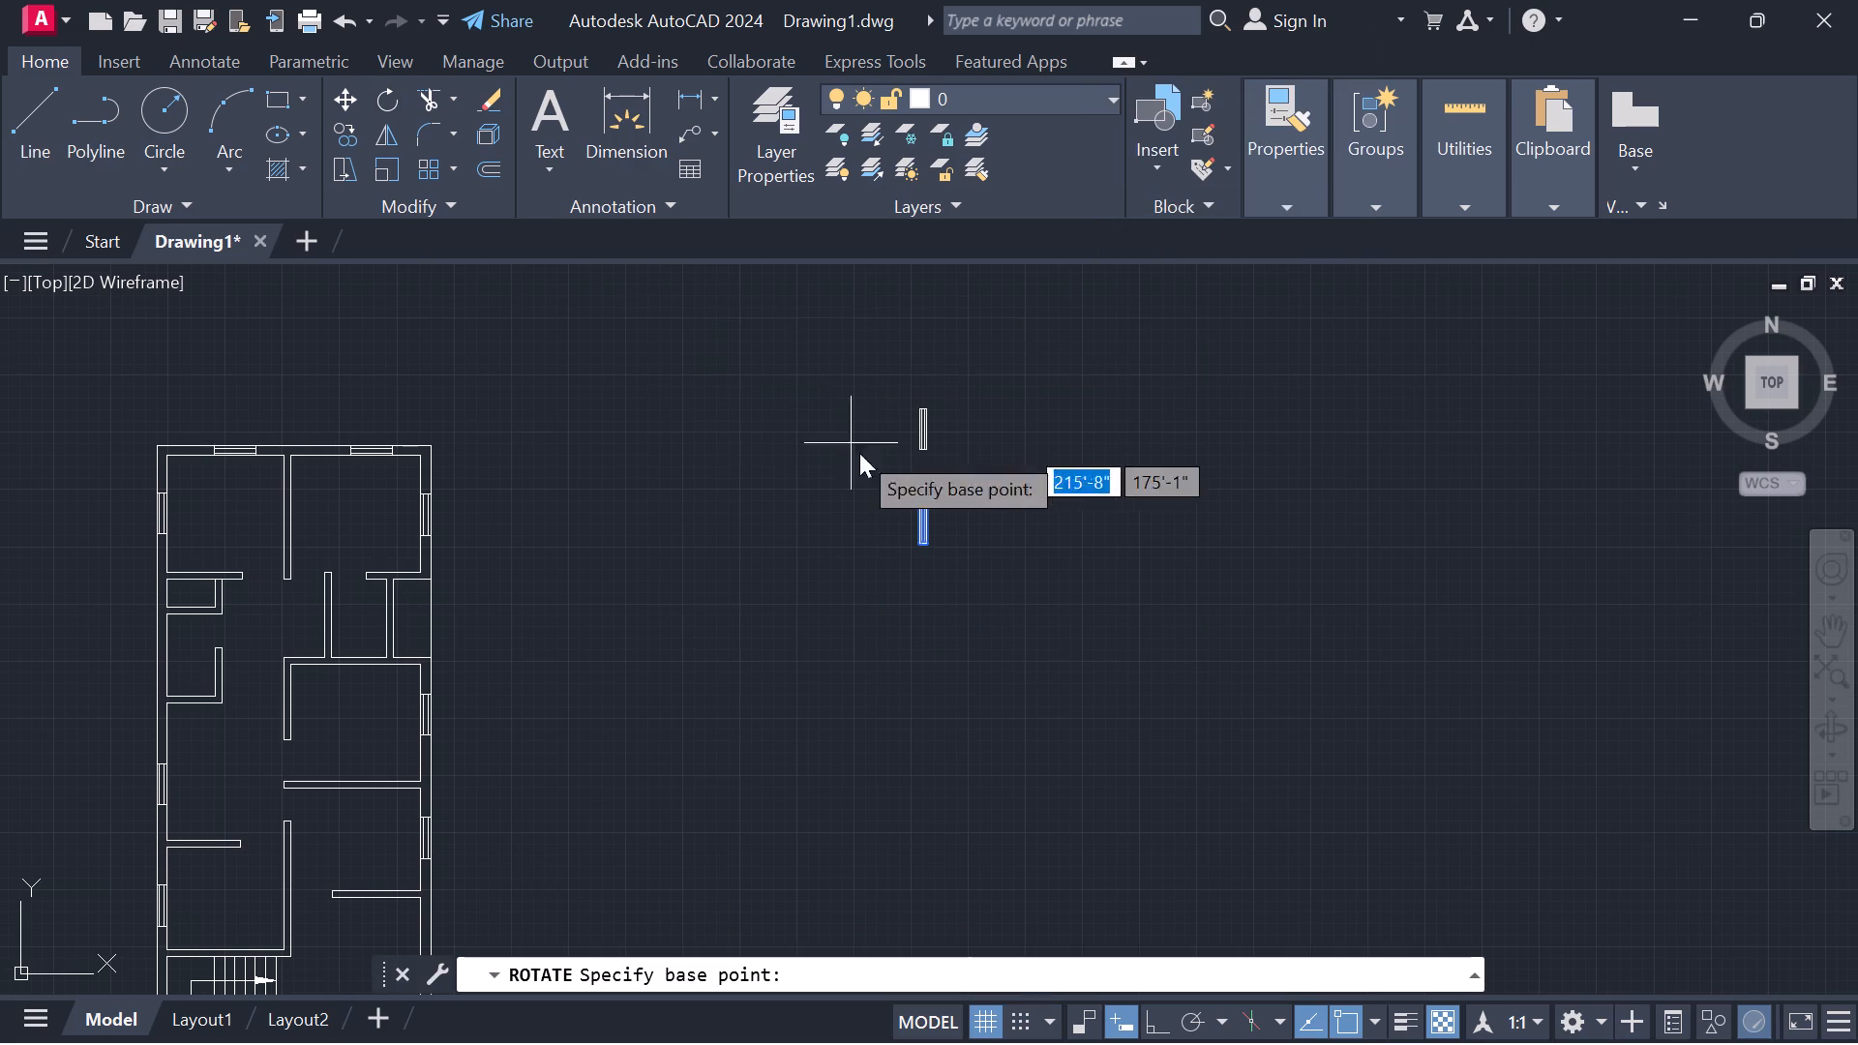
pyautogui.scroll(3, 946, 544)
pyautogui.click(861, 537)
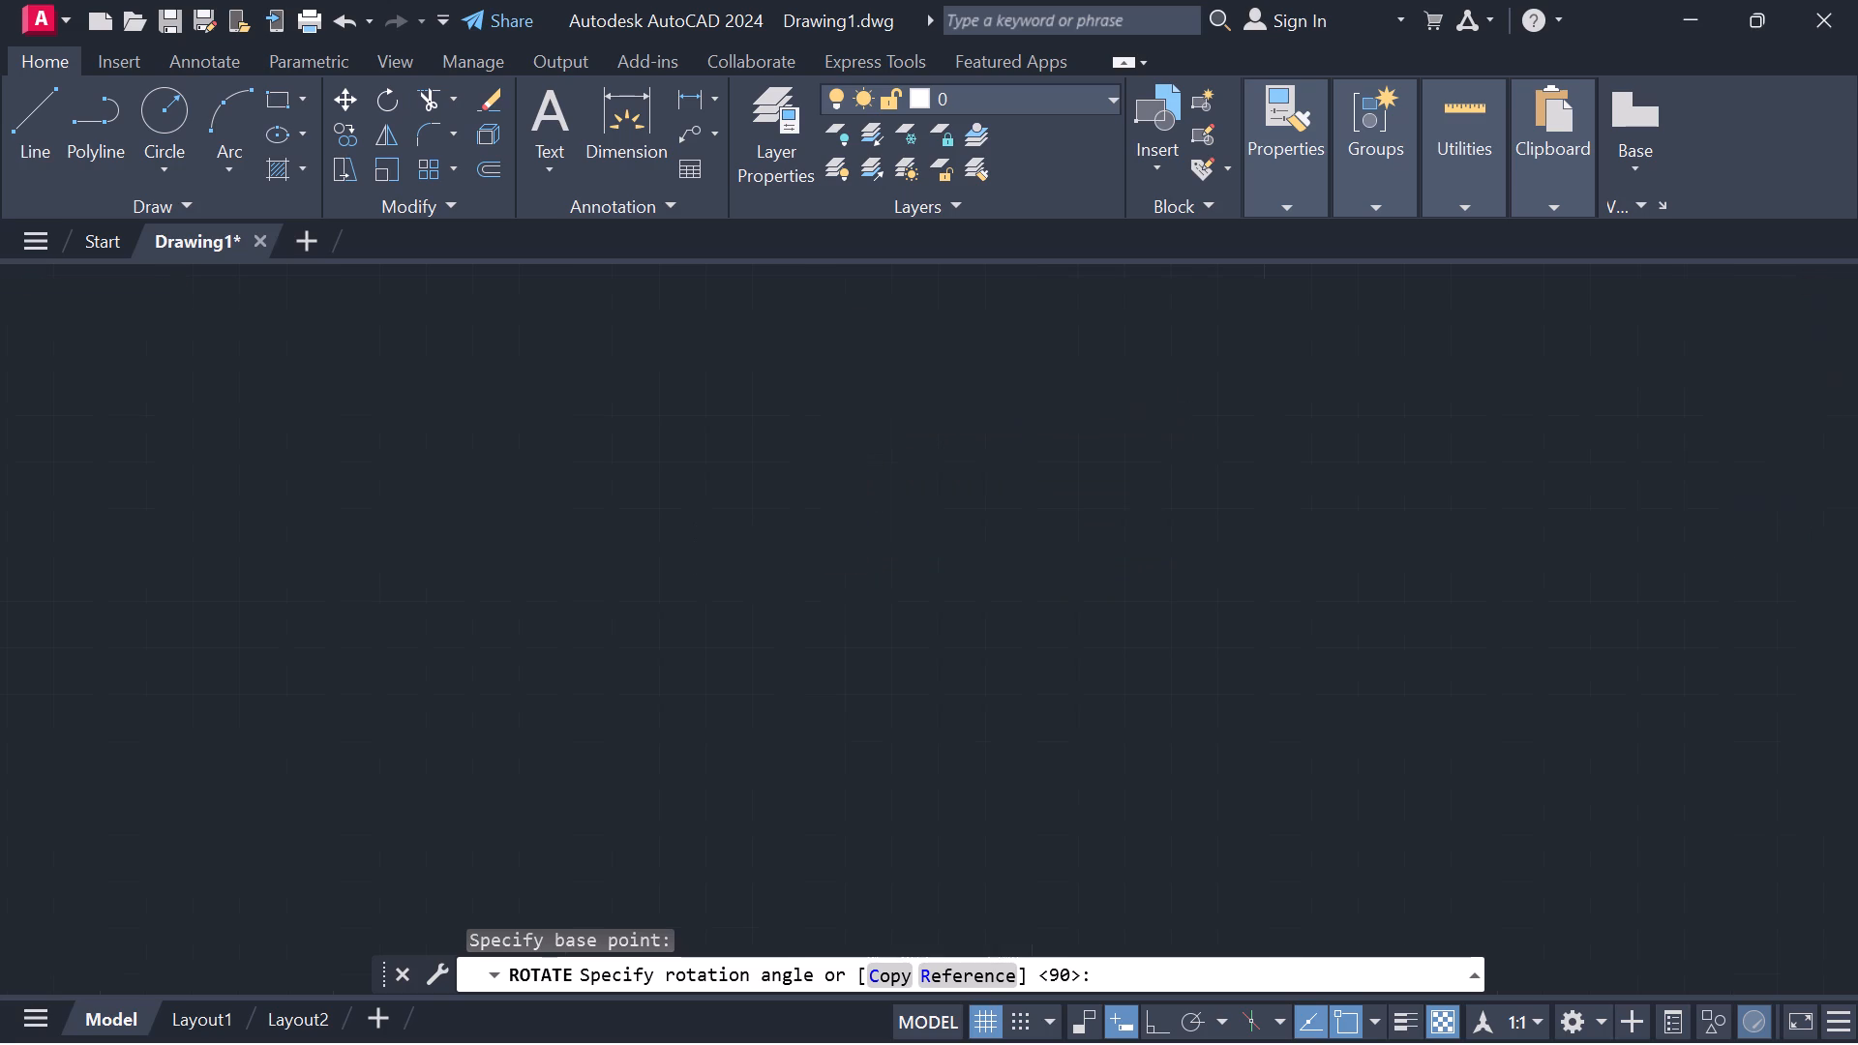
pyautogui.click(865, 324)
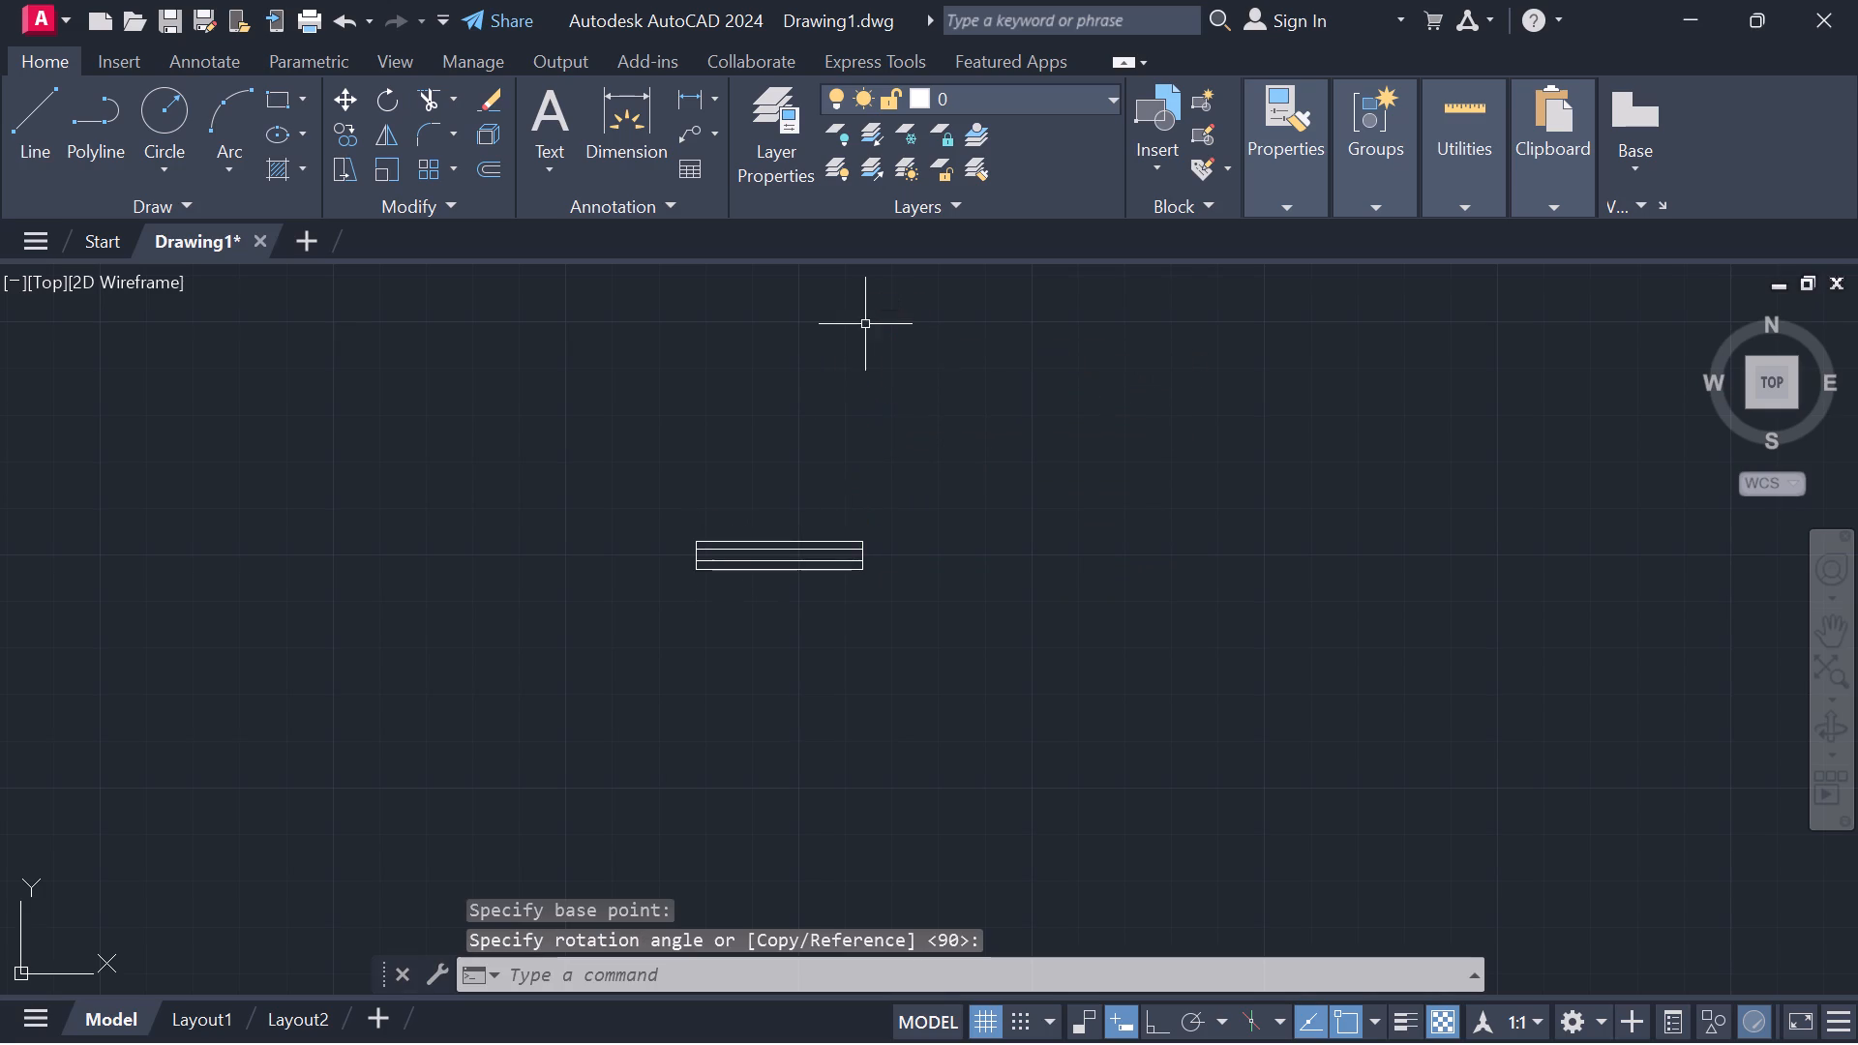
# Copy the horizontal narrow window symbol by its lower-right corner to a spot about 5' to its right.
pyautogui.scroll(-2, 808, 527)
pyautogui.moveTo(817, 498); pyautogui.dragTo(1054, 602)
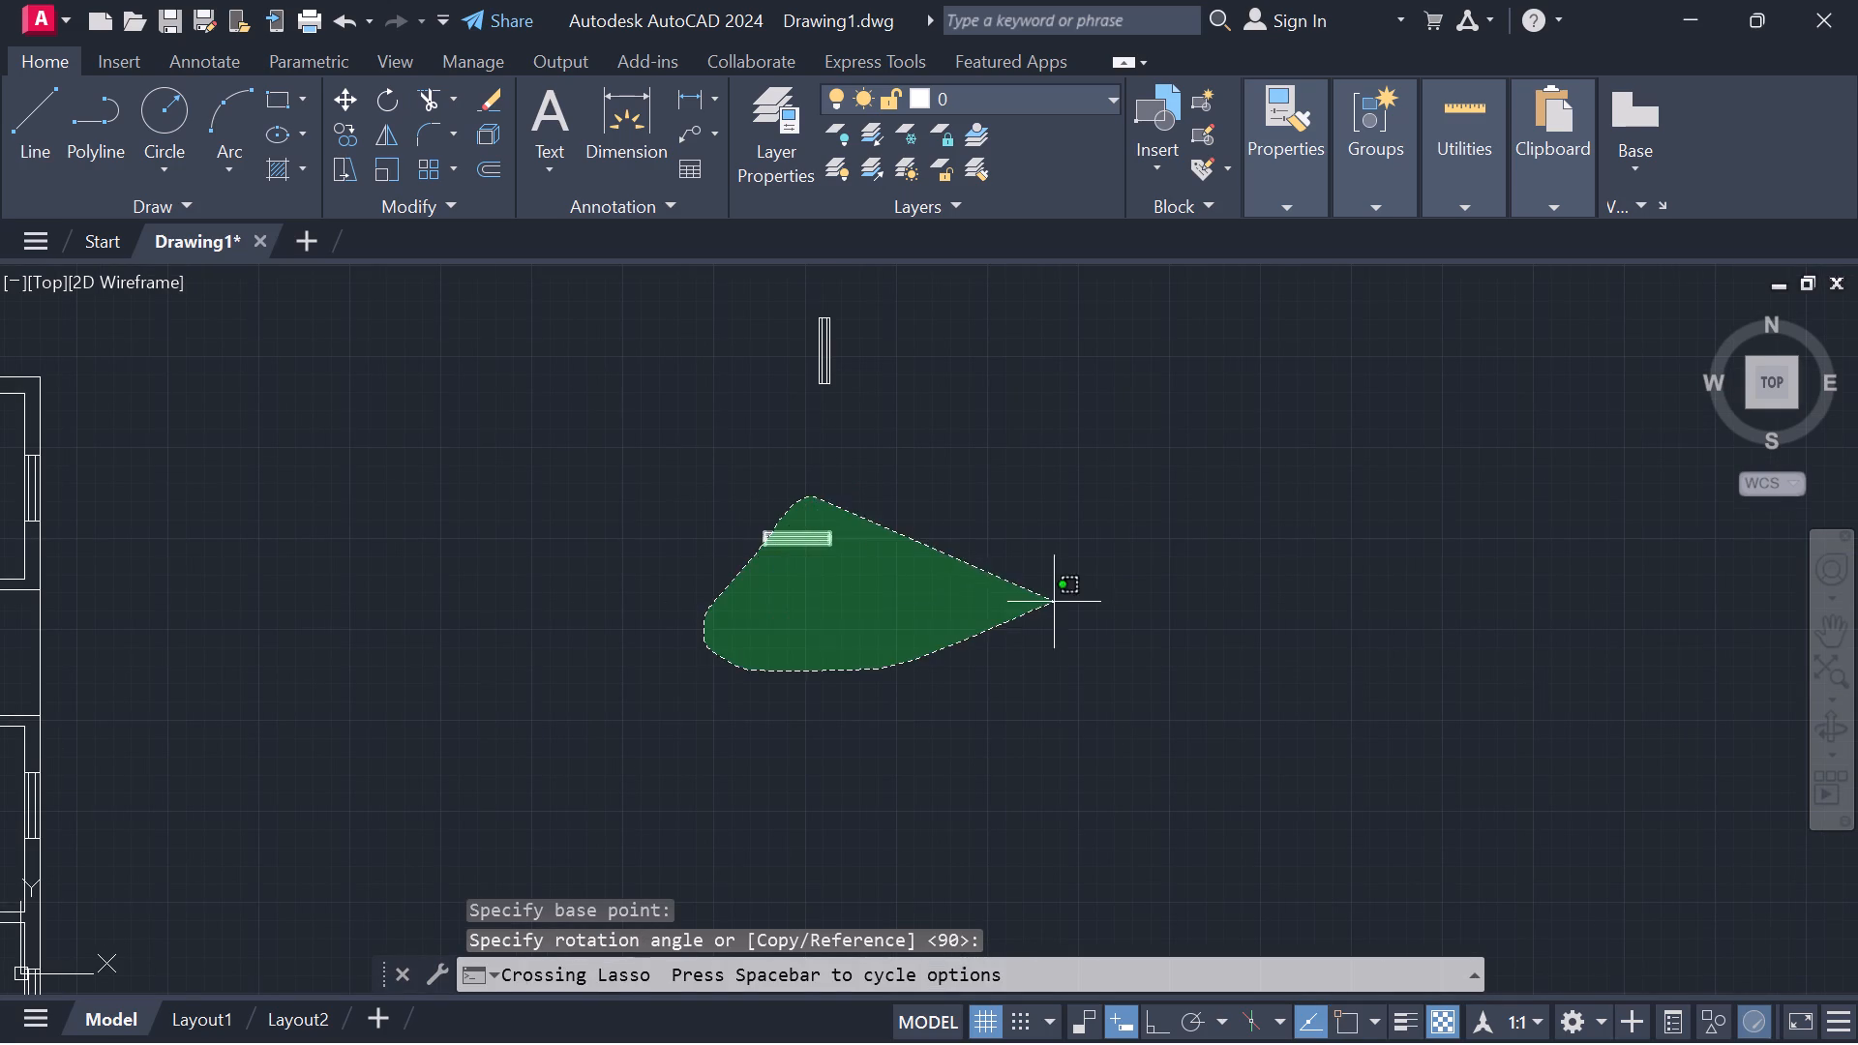
pyautogui.moveTo(1054, 602); pyautogui.dragTo(1057, 567)
pyautogui.scroll(3, 761, 449)
pyautogui.moveTo(780, 504); pyautogui.dragTo(794, 554)
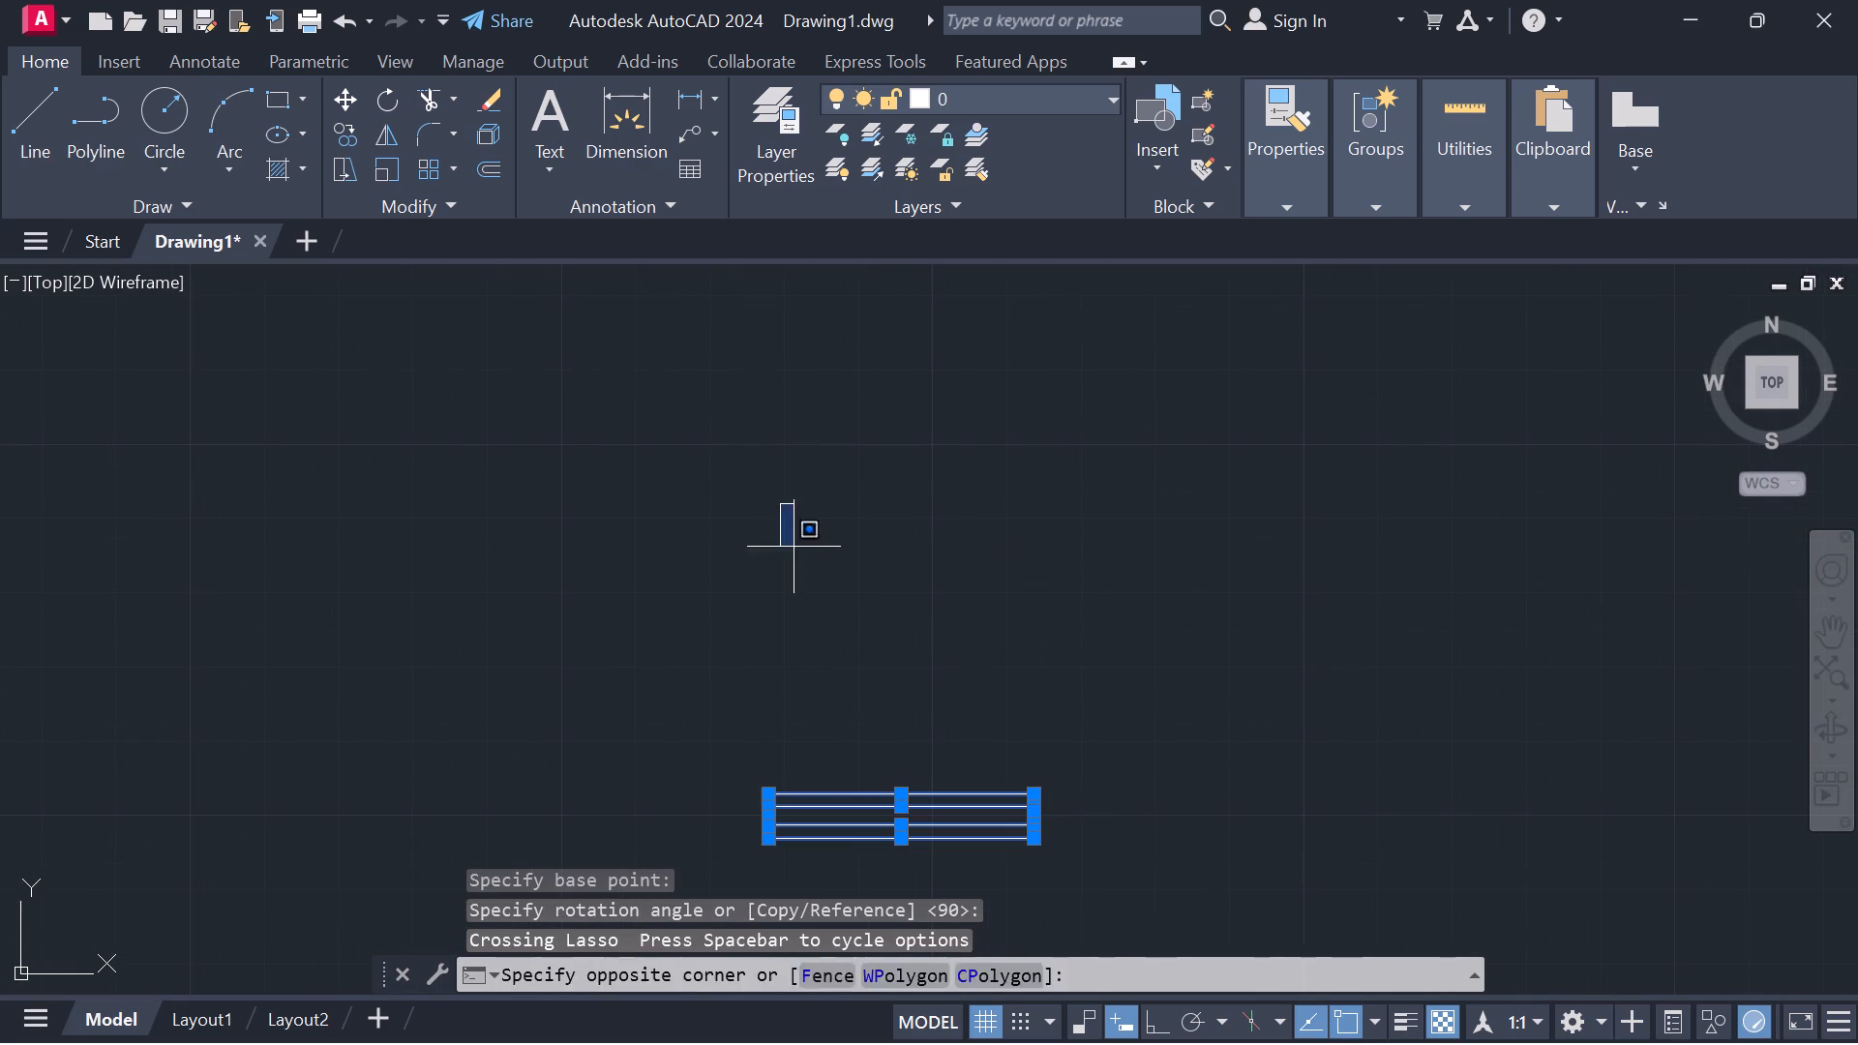
pyautogui.moveTo(794, 554); pyautogui.dragTo(1250, 830)
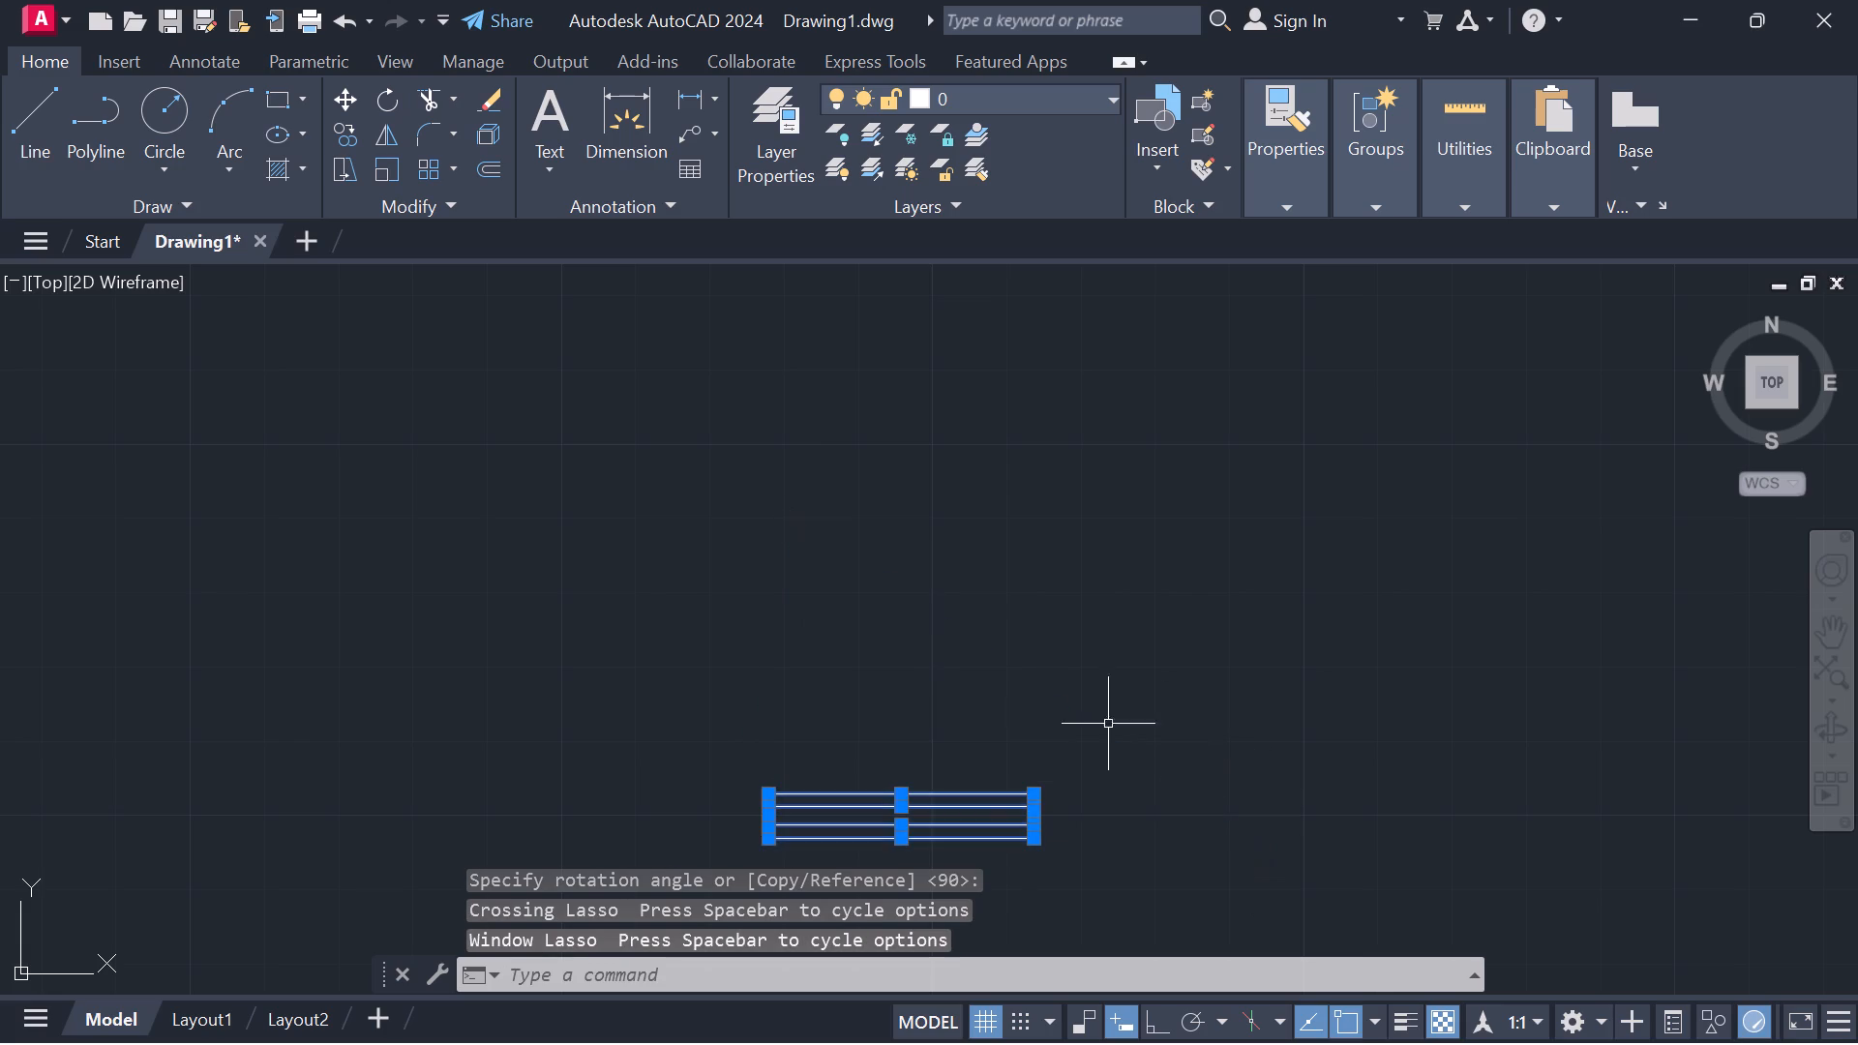
pyautogui.scroll(-2, 836, 663)
pyautogui.click(339, 133)
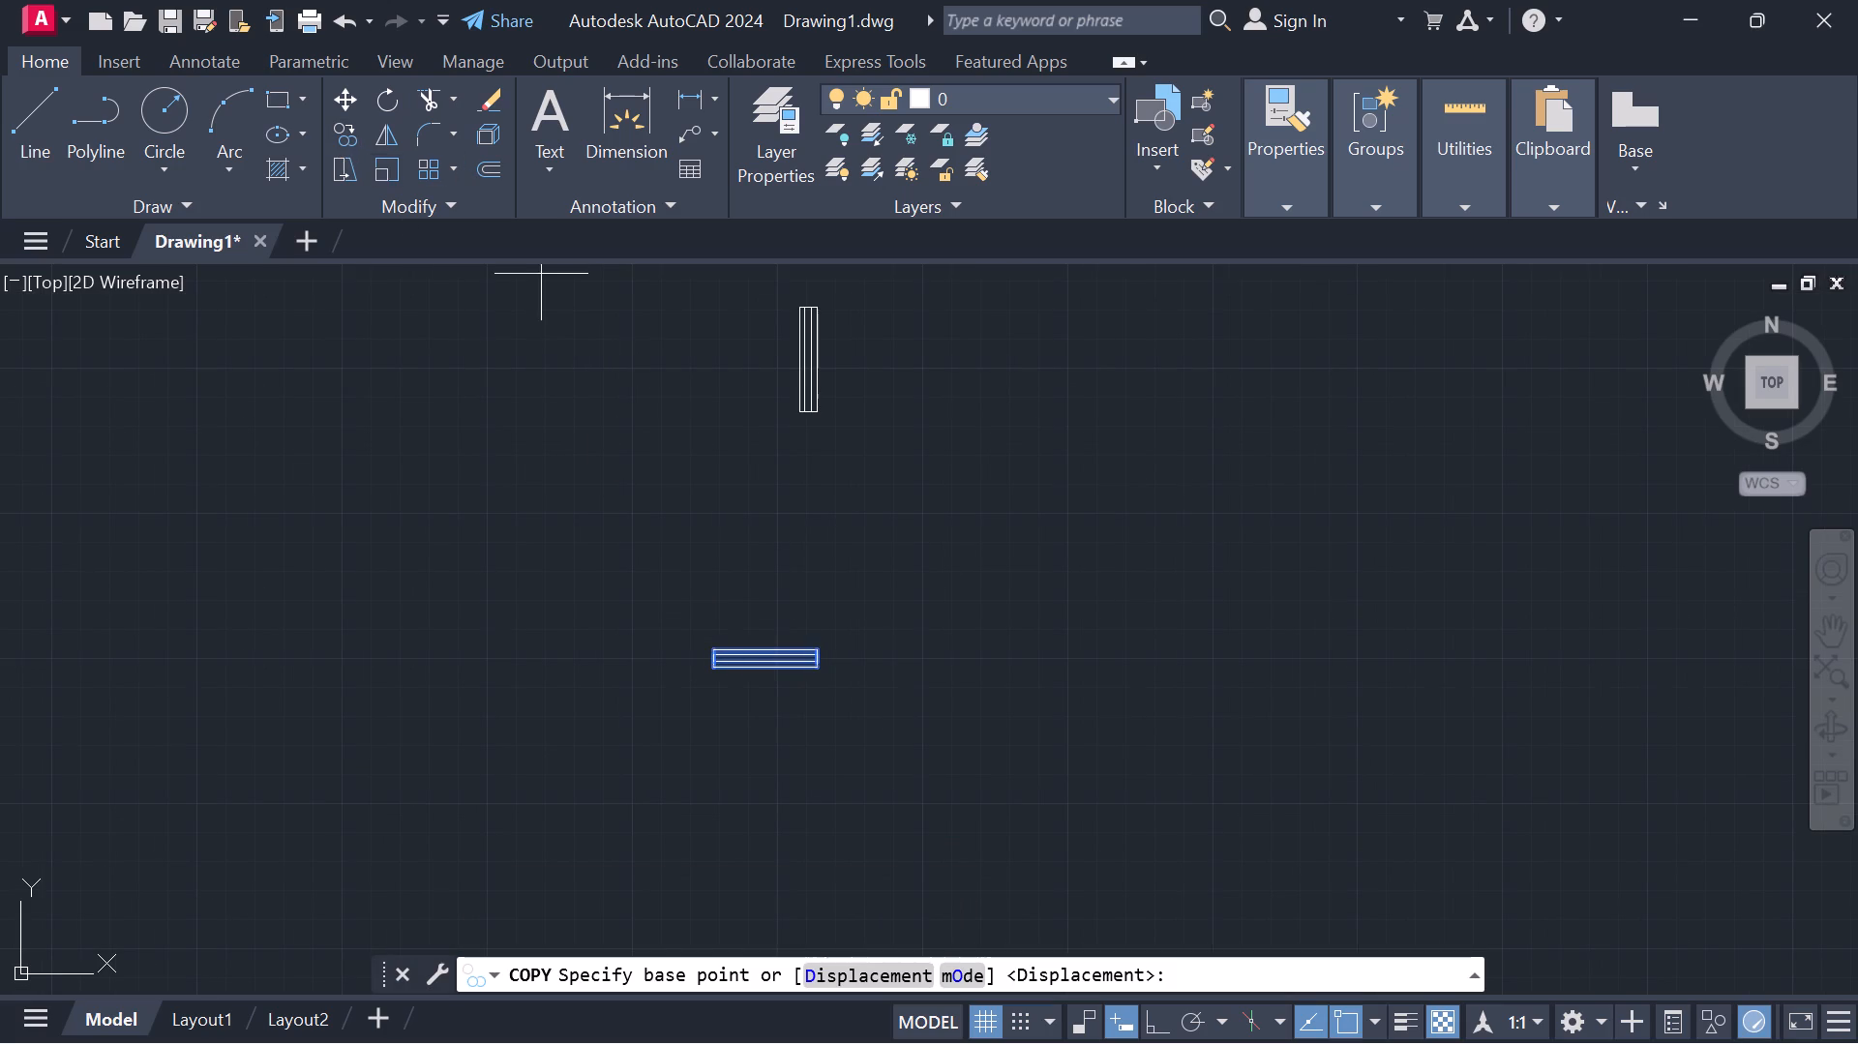
pyautogui.scroll(2, 865, 720)
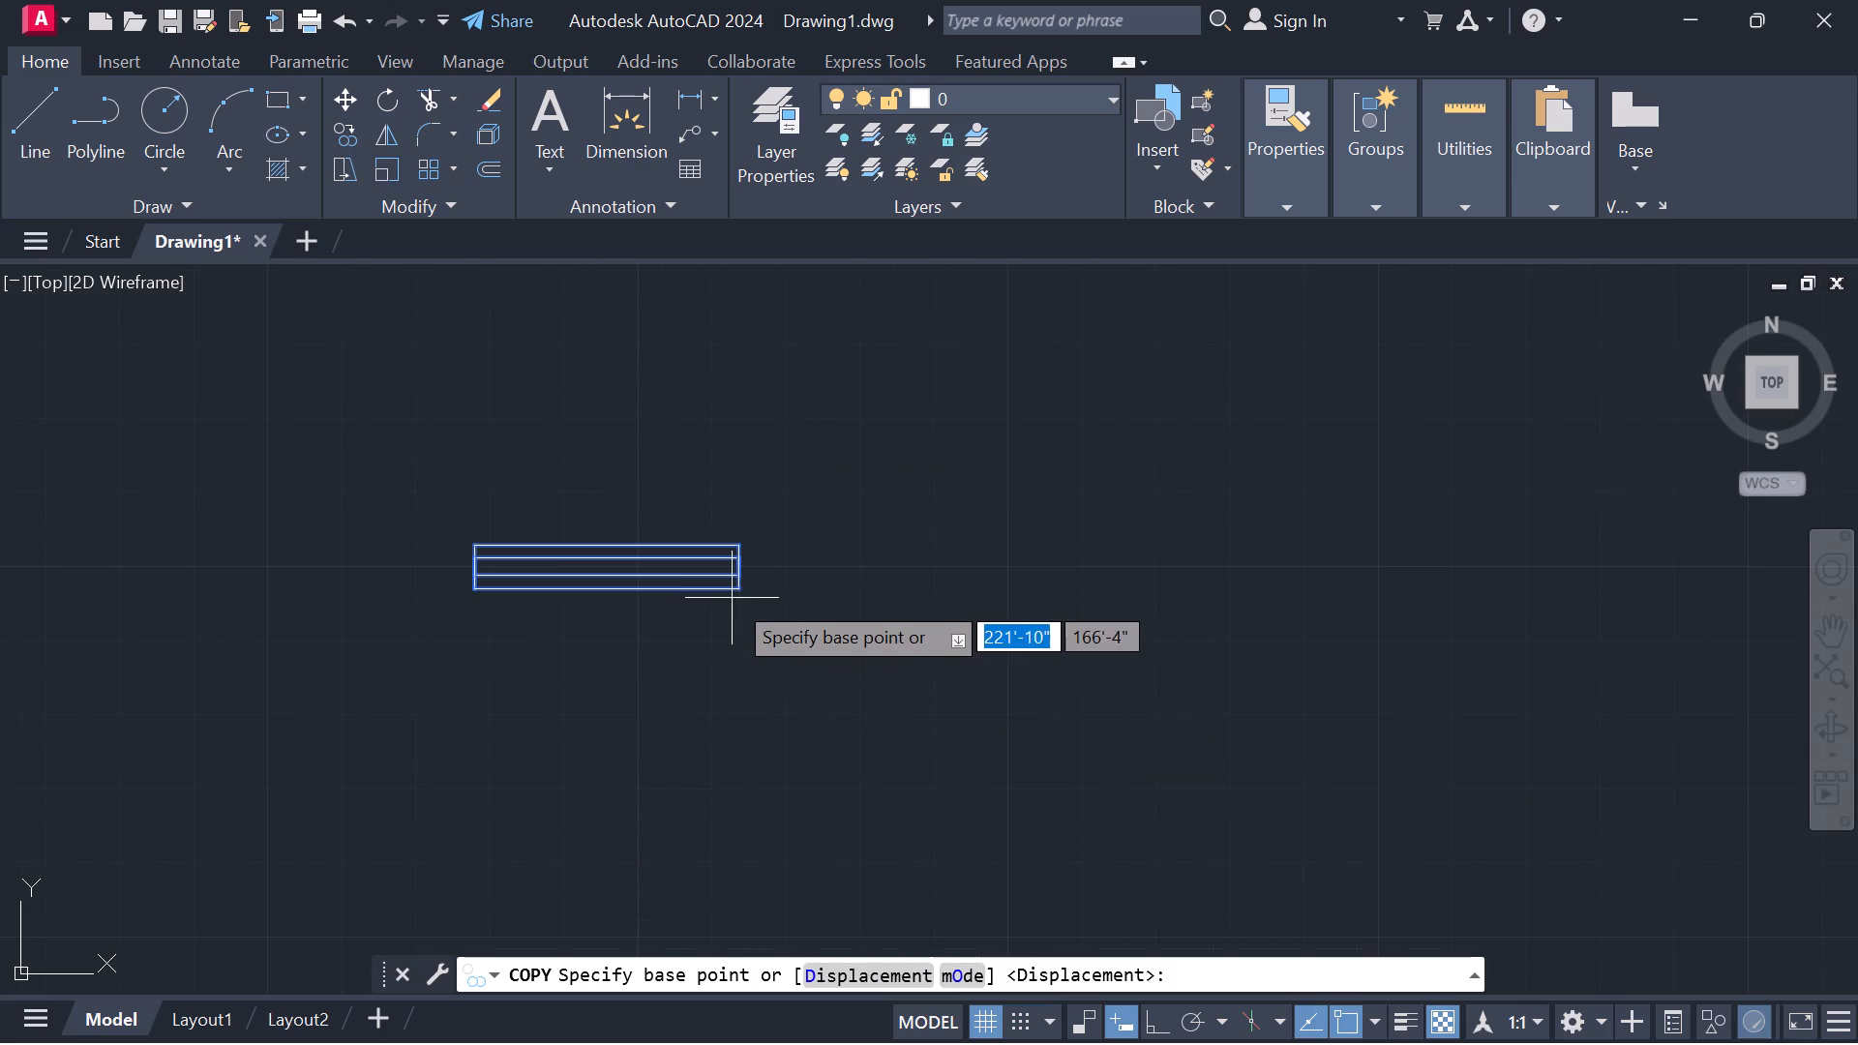
pyautogui.click(745, 594)
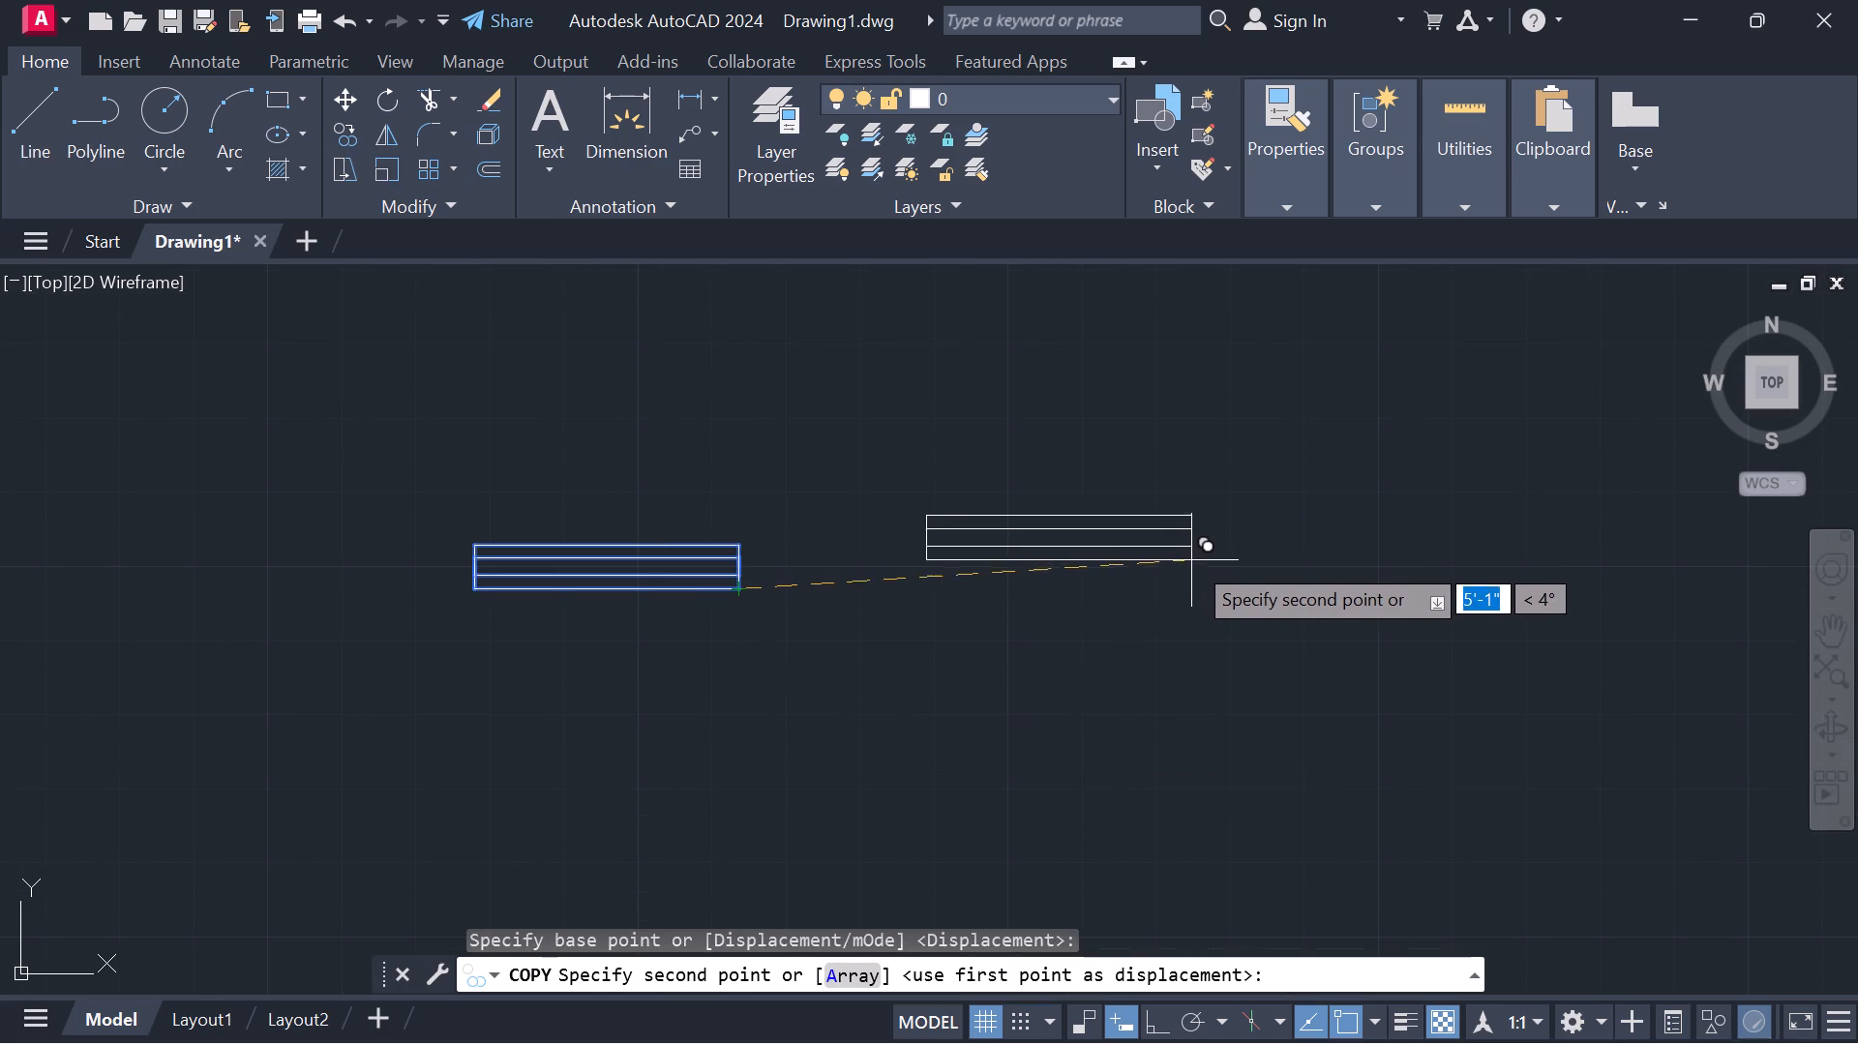
pyautogui.click(1205, 567)
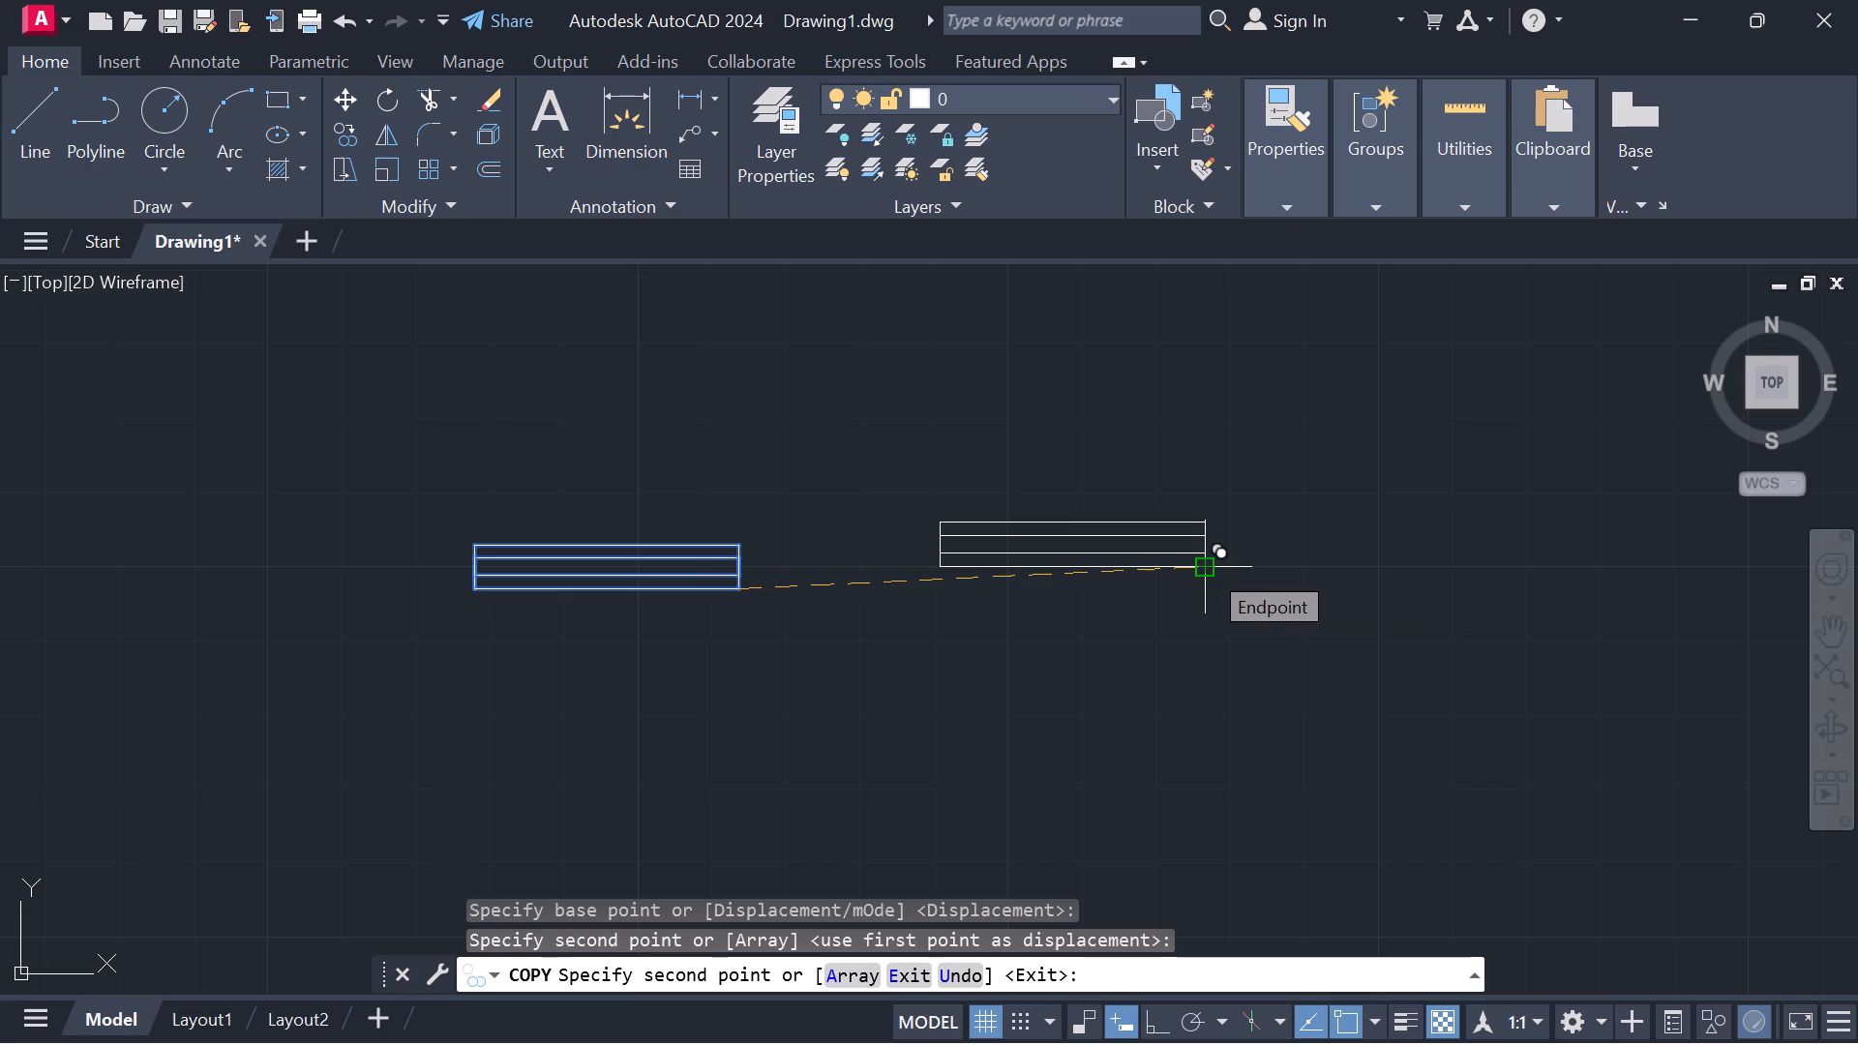
pyautogui.press('Escape')
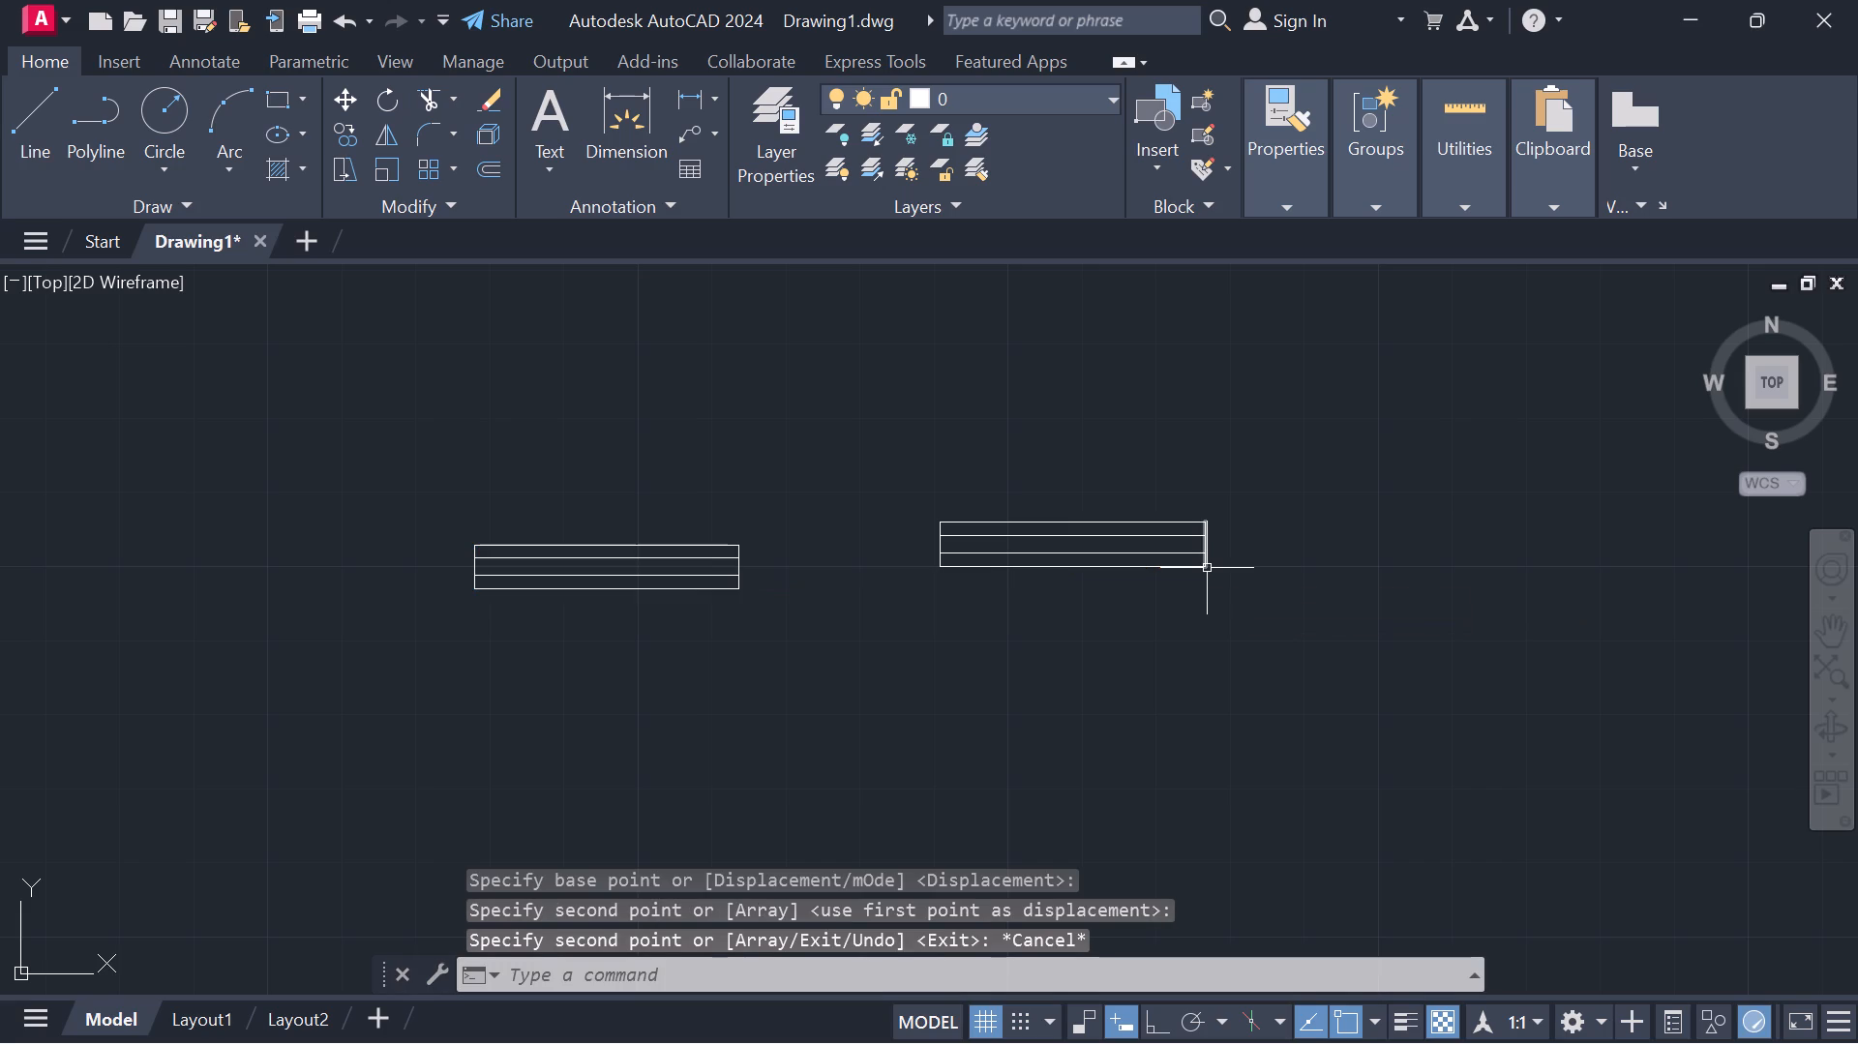
# Move the first horizontal narrow window symbol by its lower-left corner into the short horizontal partition joined to the floor plan's lower right exterior wall.
pyautogui.moveTo(778, 475); pyautogui.dragTo(853, 734)
pyautogui.click(347, 105)
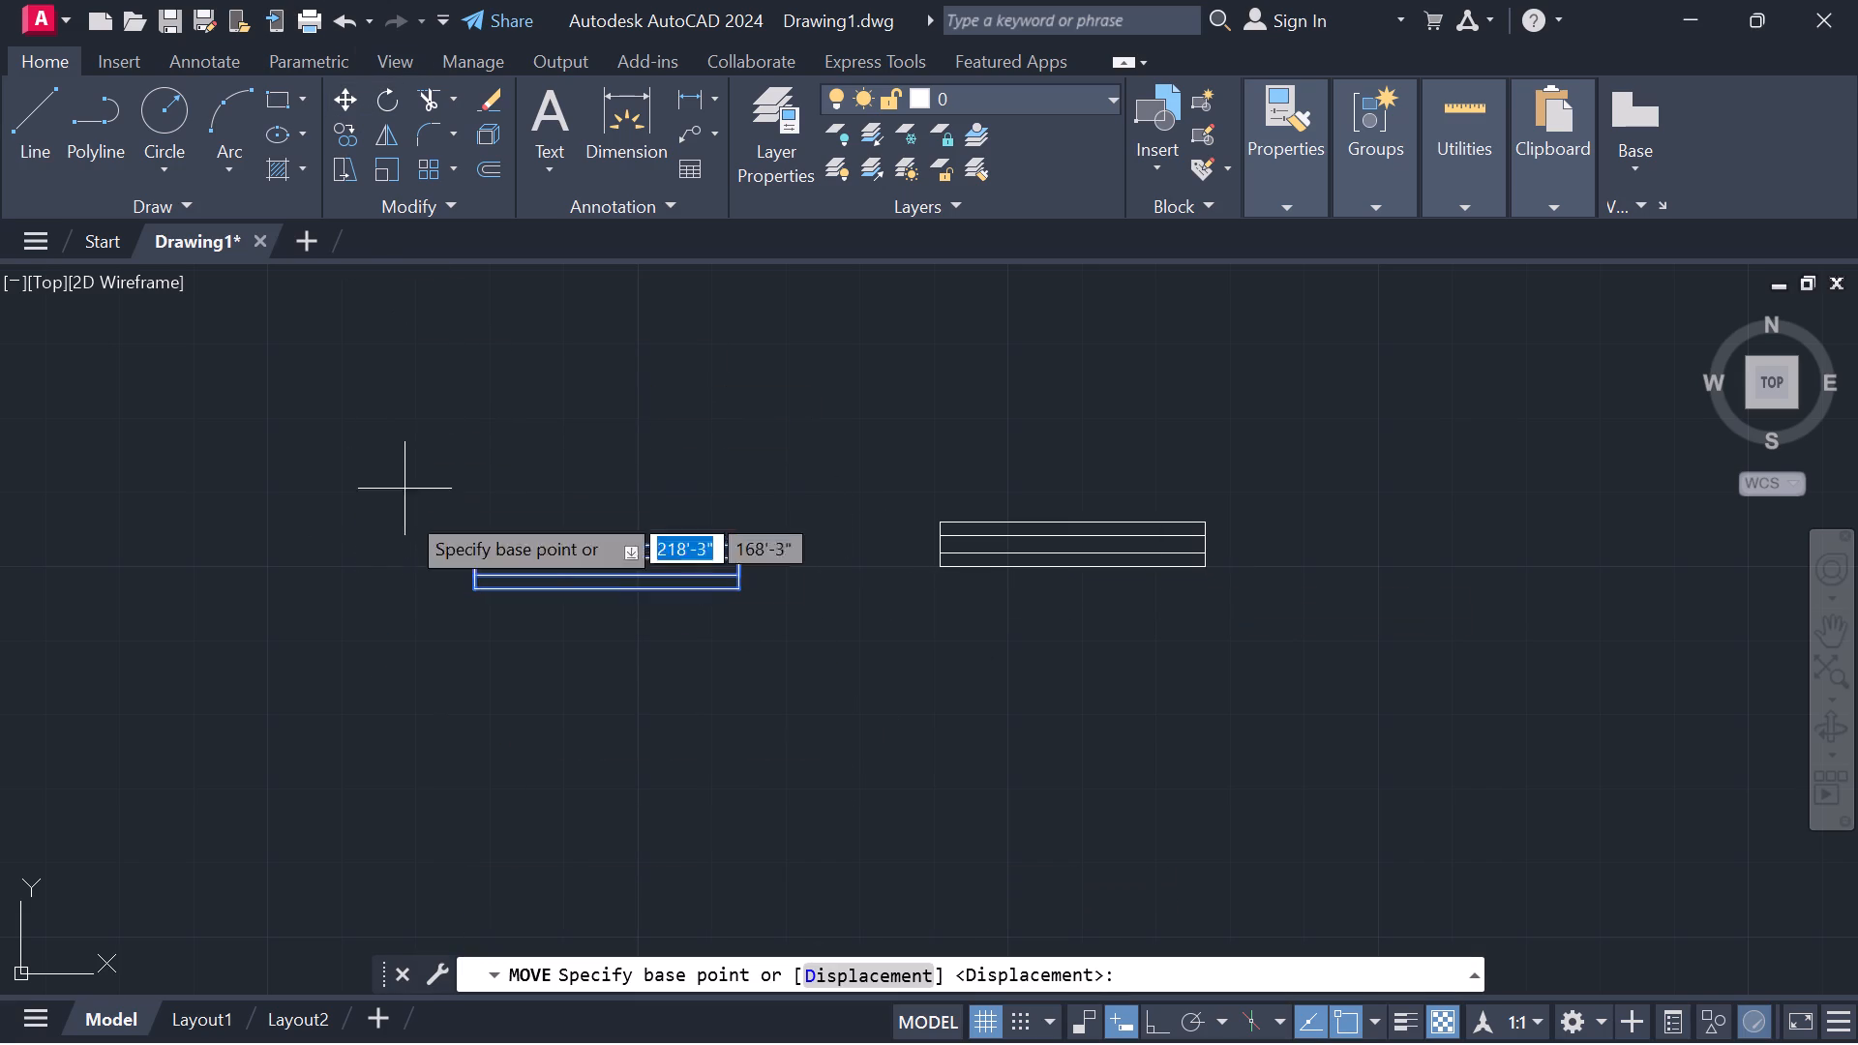
pyautogui.moveTo(469, 597); pyautogui.dragTo(467, 597)
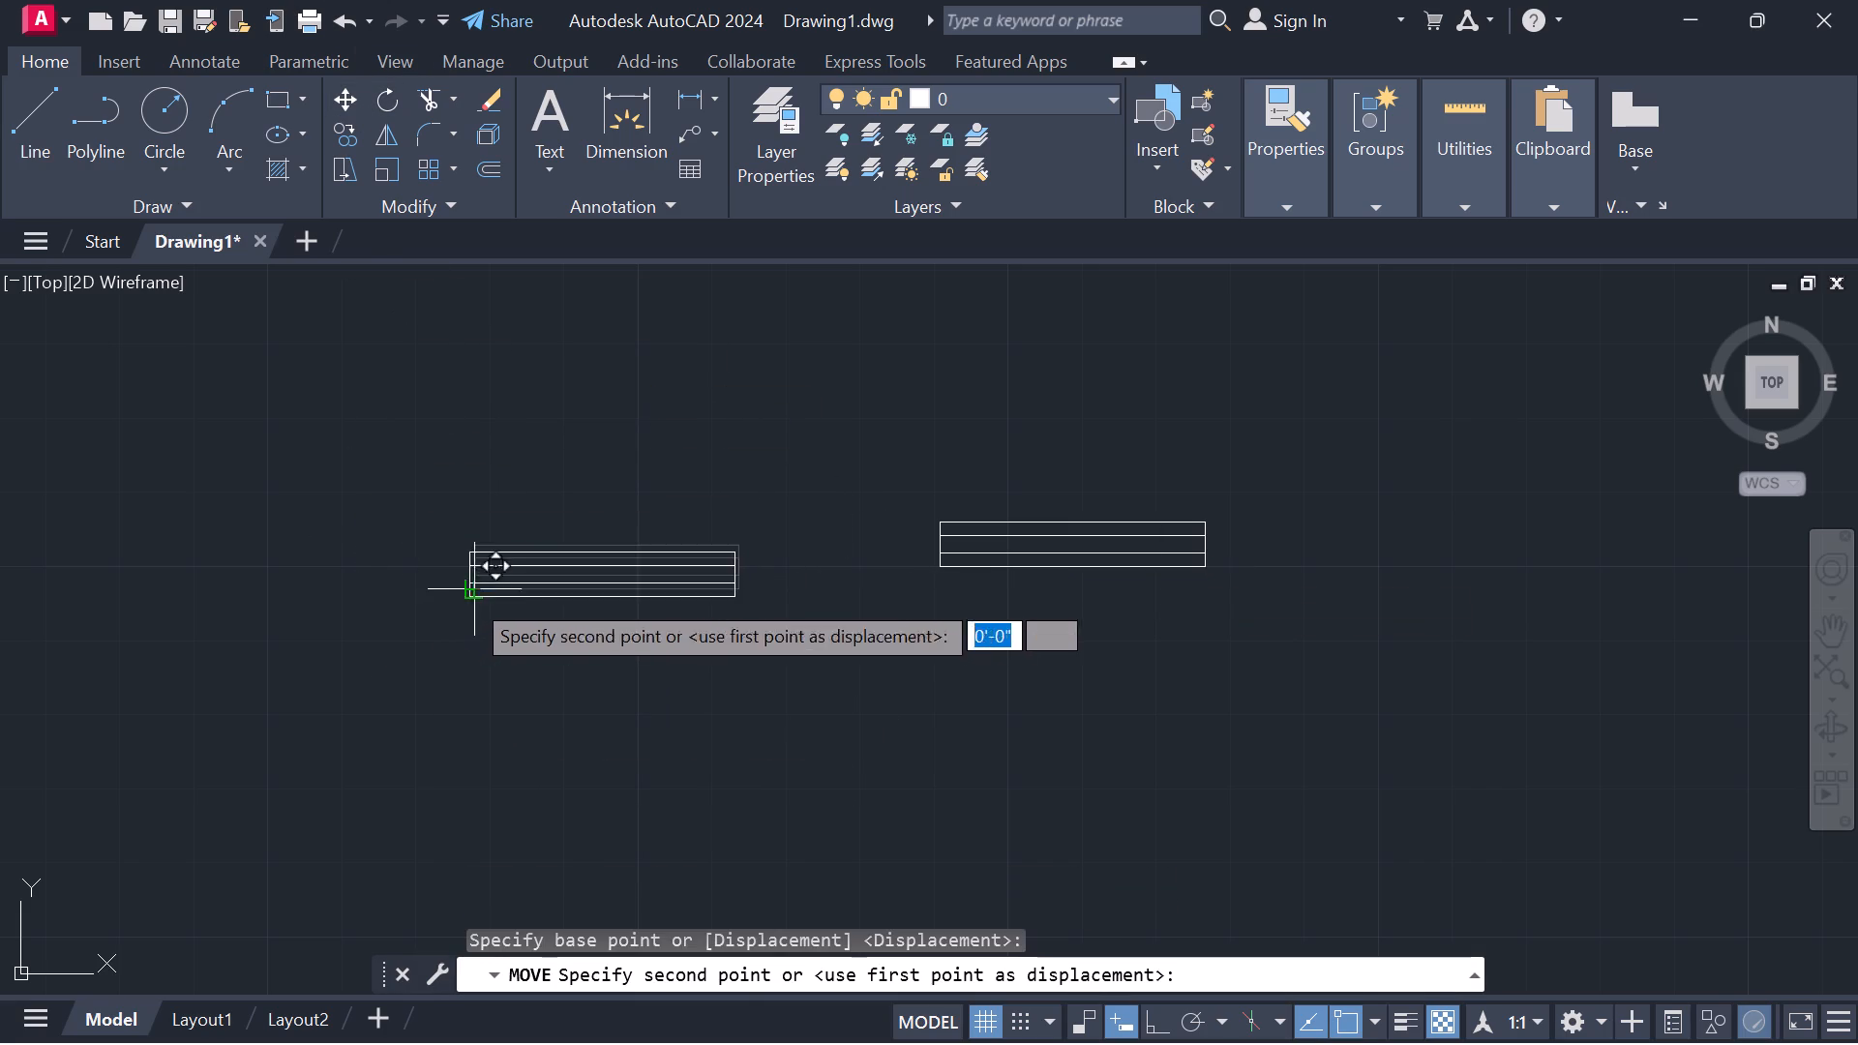
pyautogui.moveTo(467, 597); pyautogui.dragTo(438, 594)
pyautogui.scroll(-3, 349, 594)
pyautogui.moveTo(348, 582); pyautogui.dragTo(901, 574, button='middle')
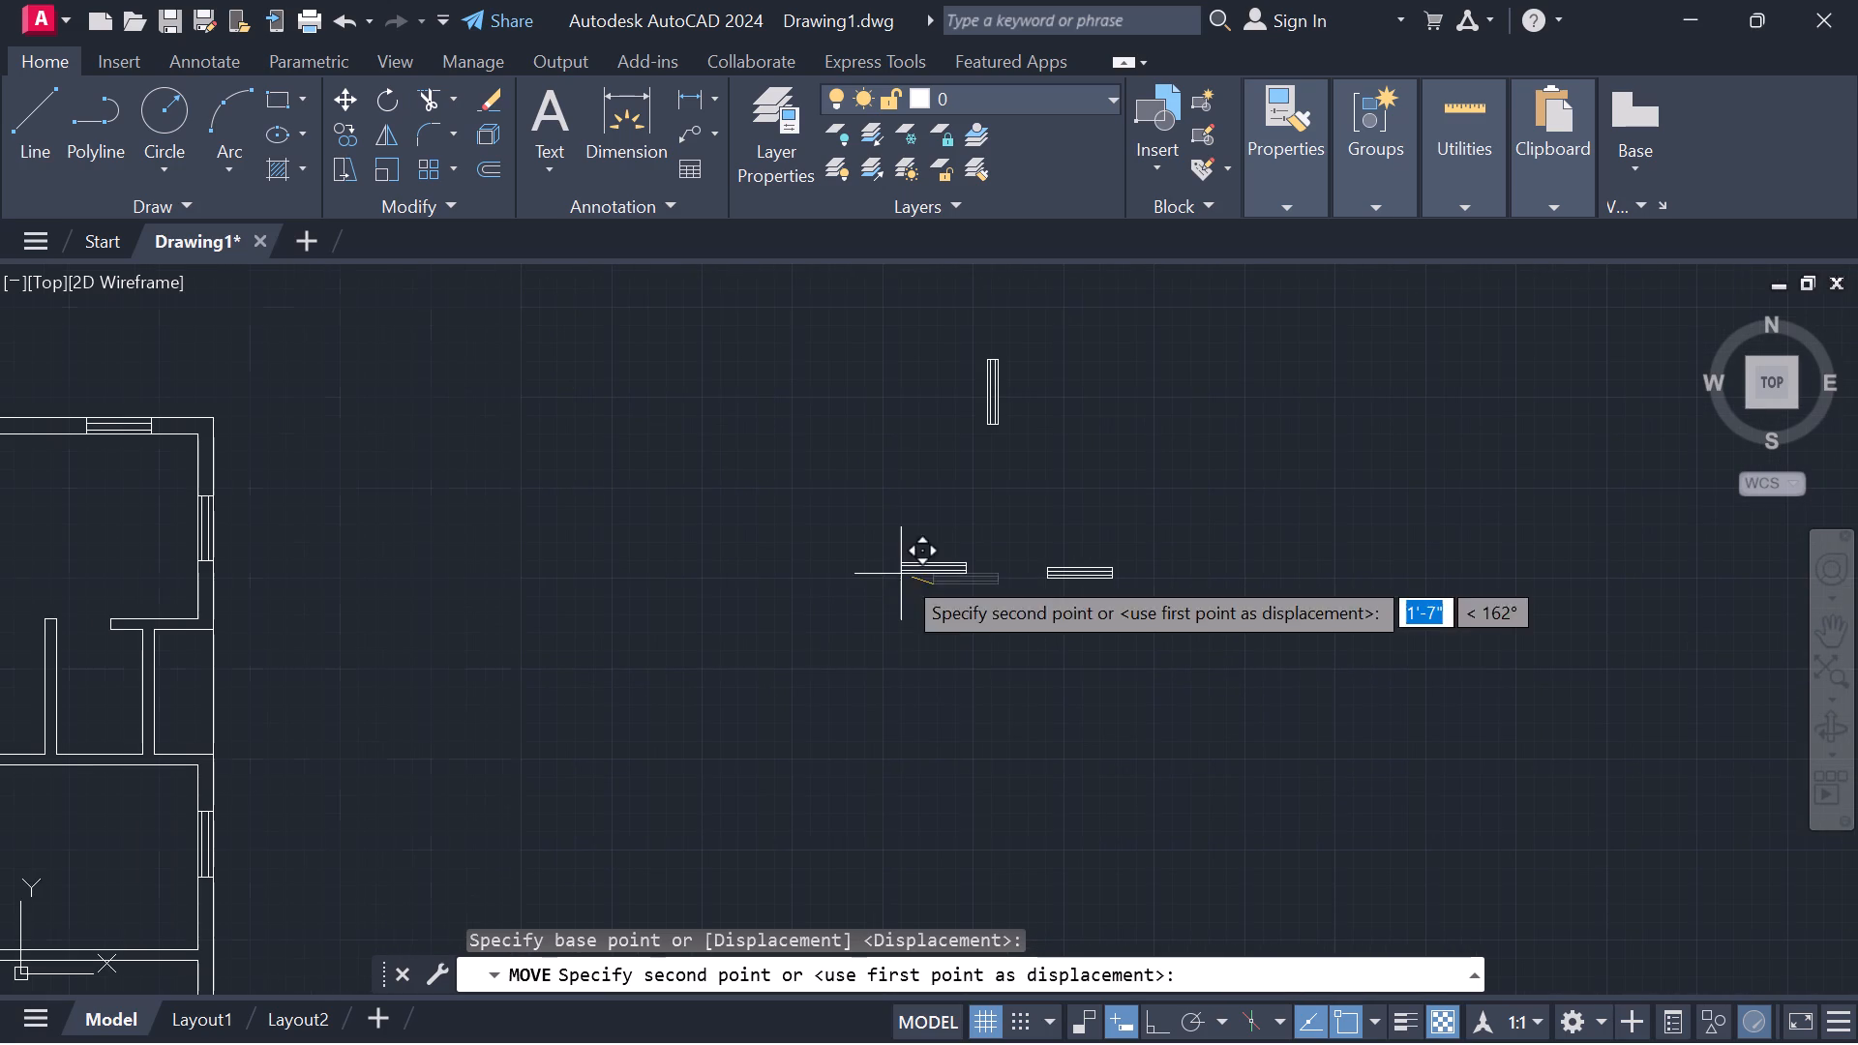
pyautogui.moveTo(500, 805); pyautogui.dragTo(942, 620, button='middle')
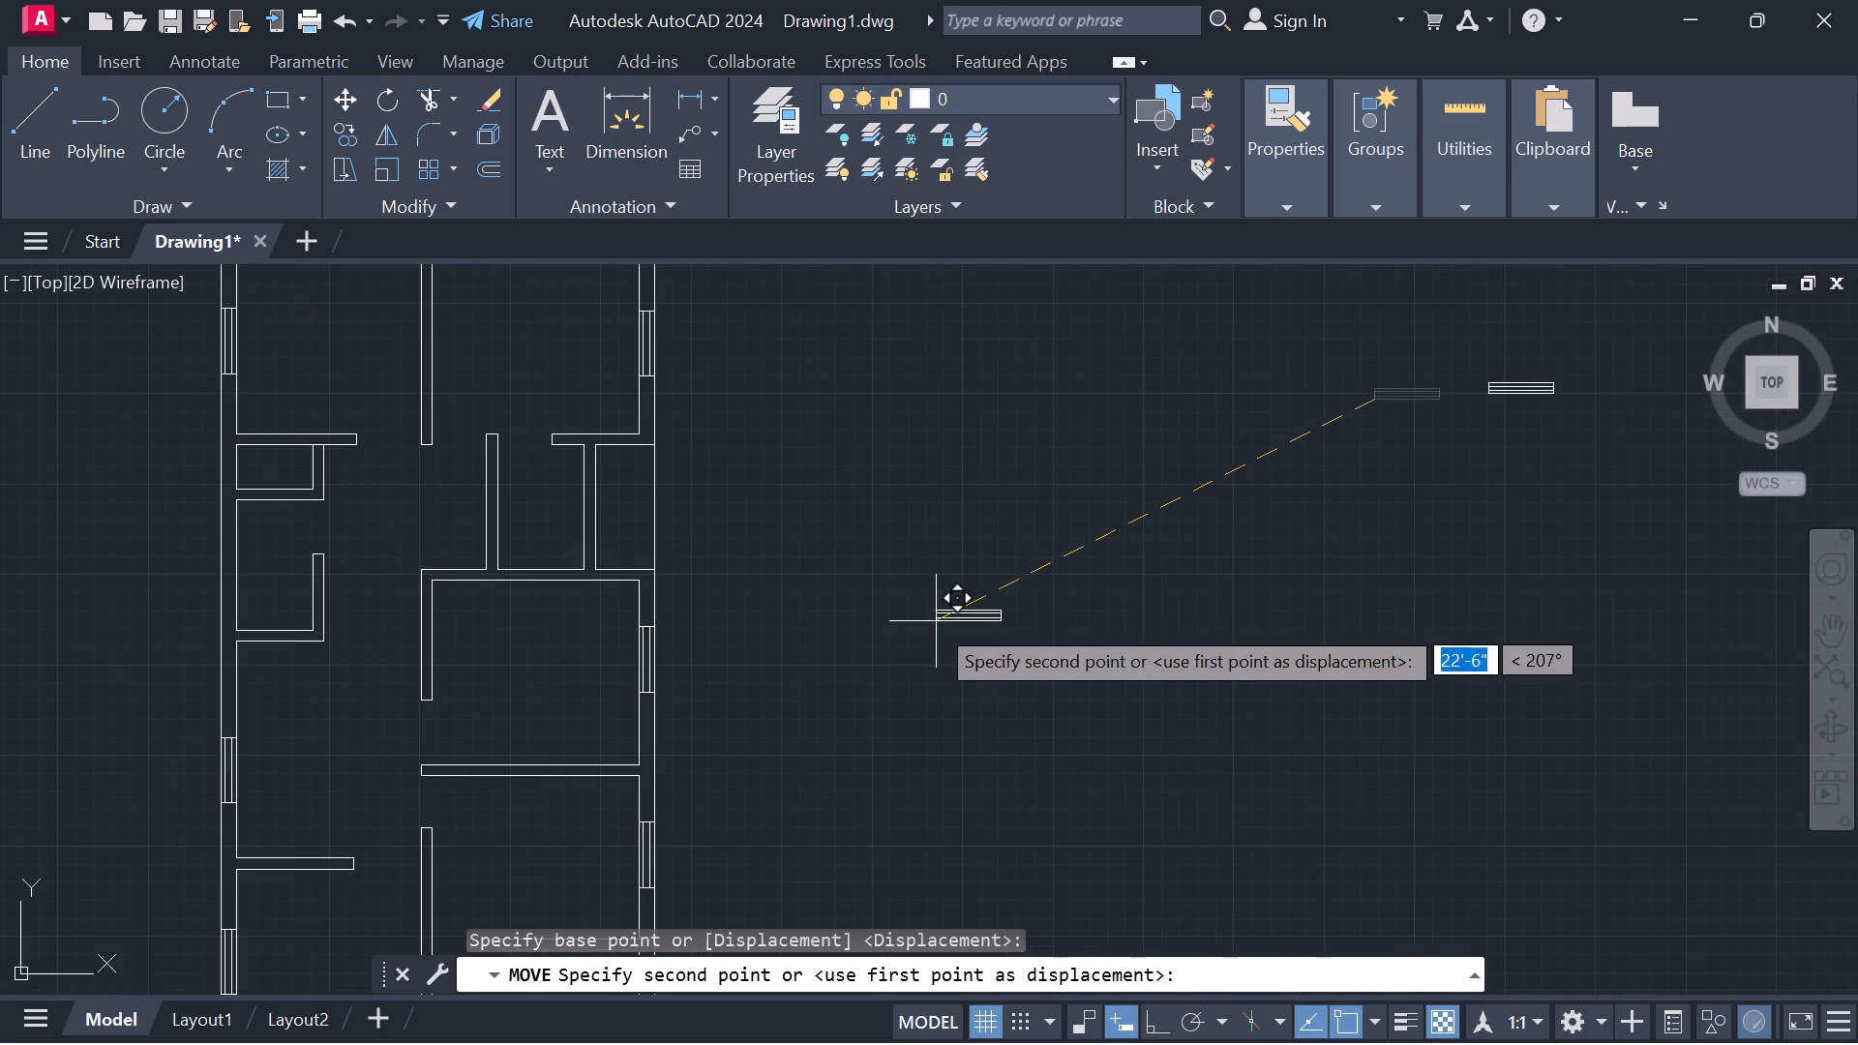
pyautogui.scroll(2, 1305, 584)
pyautogui.moveTo(1324, 565); pyautogui.dragTo(663, 849, button='middle')
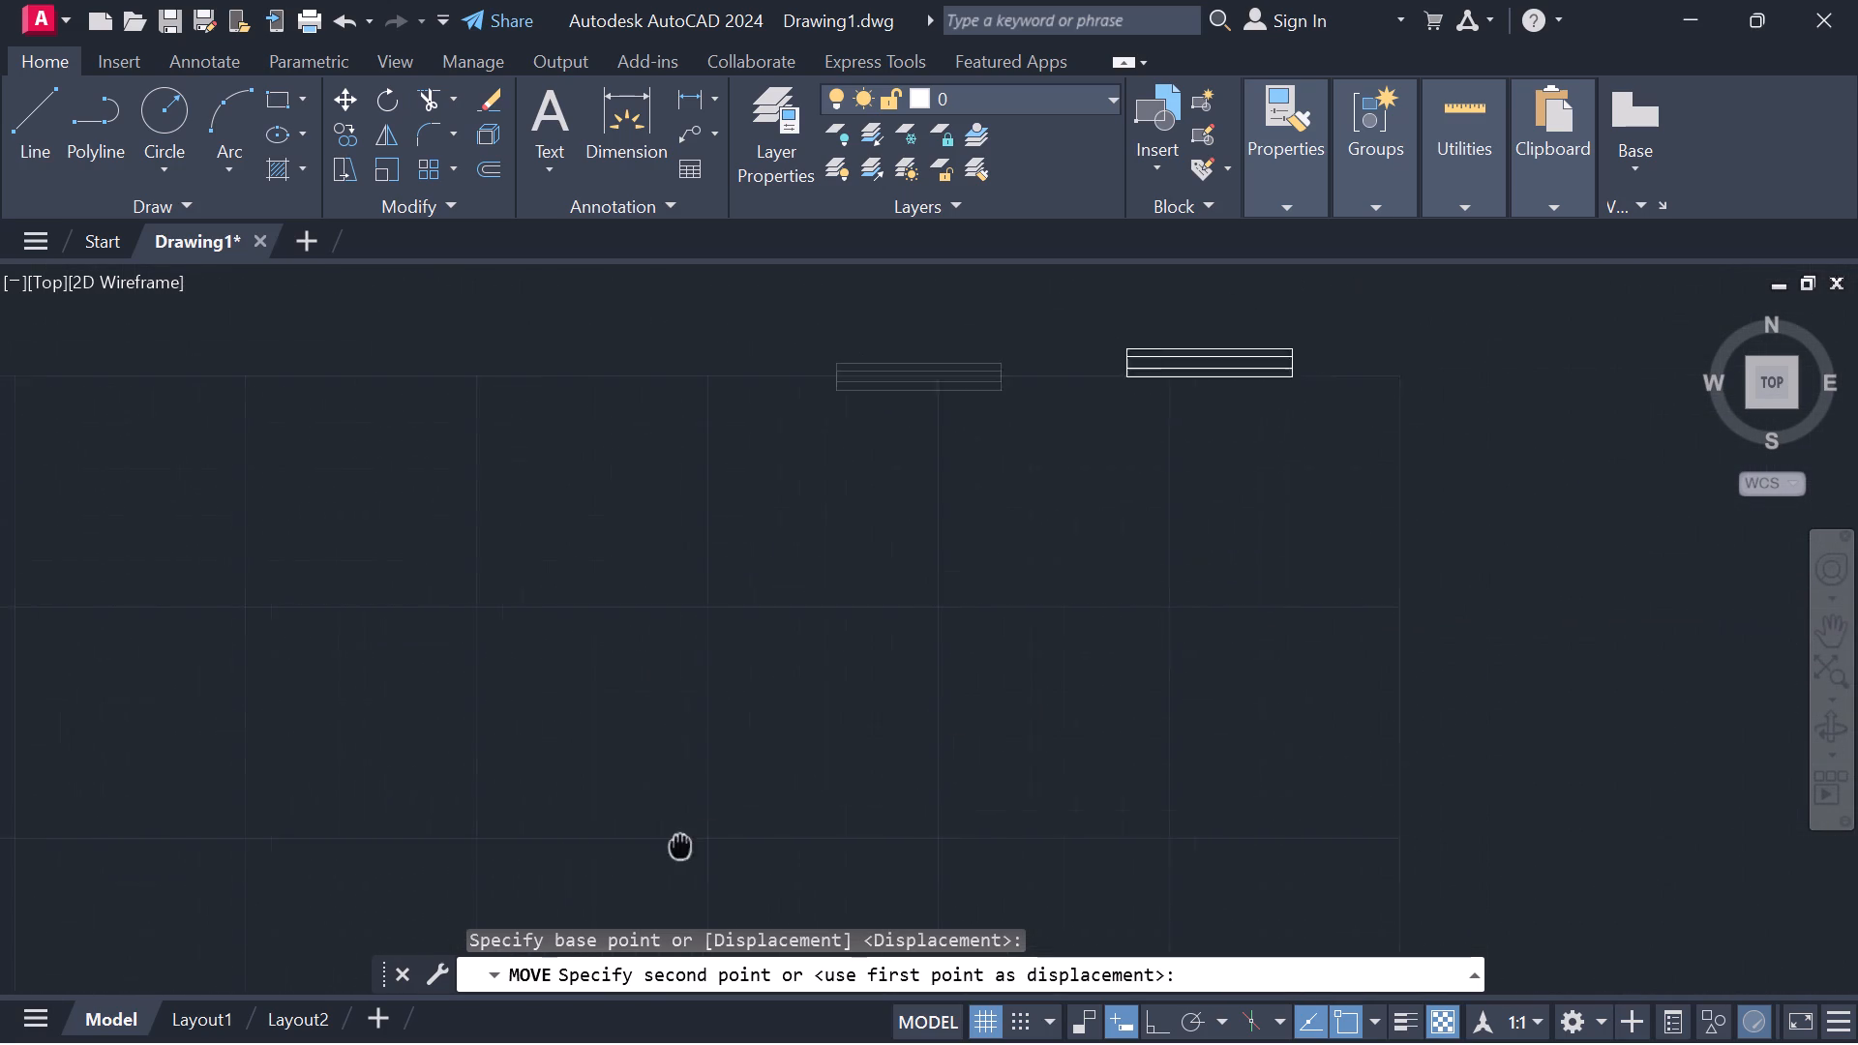
pyautogui.moveTo(663, 849); pyautogui.dragTo(1203, 672, button='middle')
pyautogui.moveTo(281, 790); pyautogui.dragTo(1182, 588, button='middle')
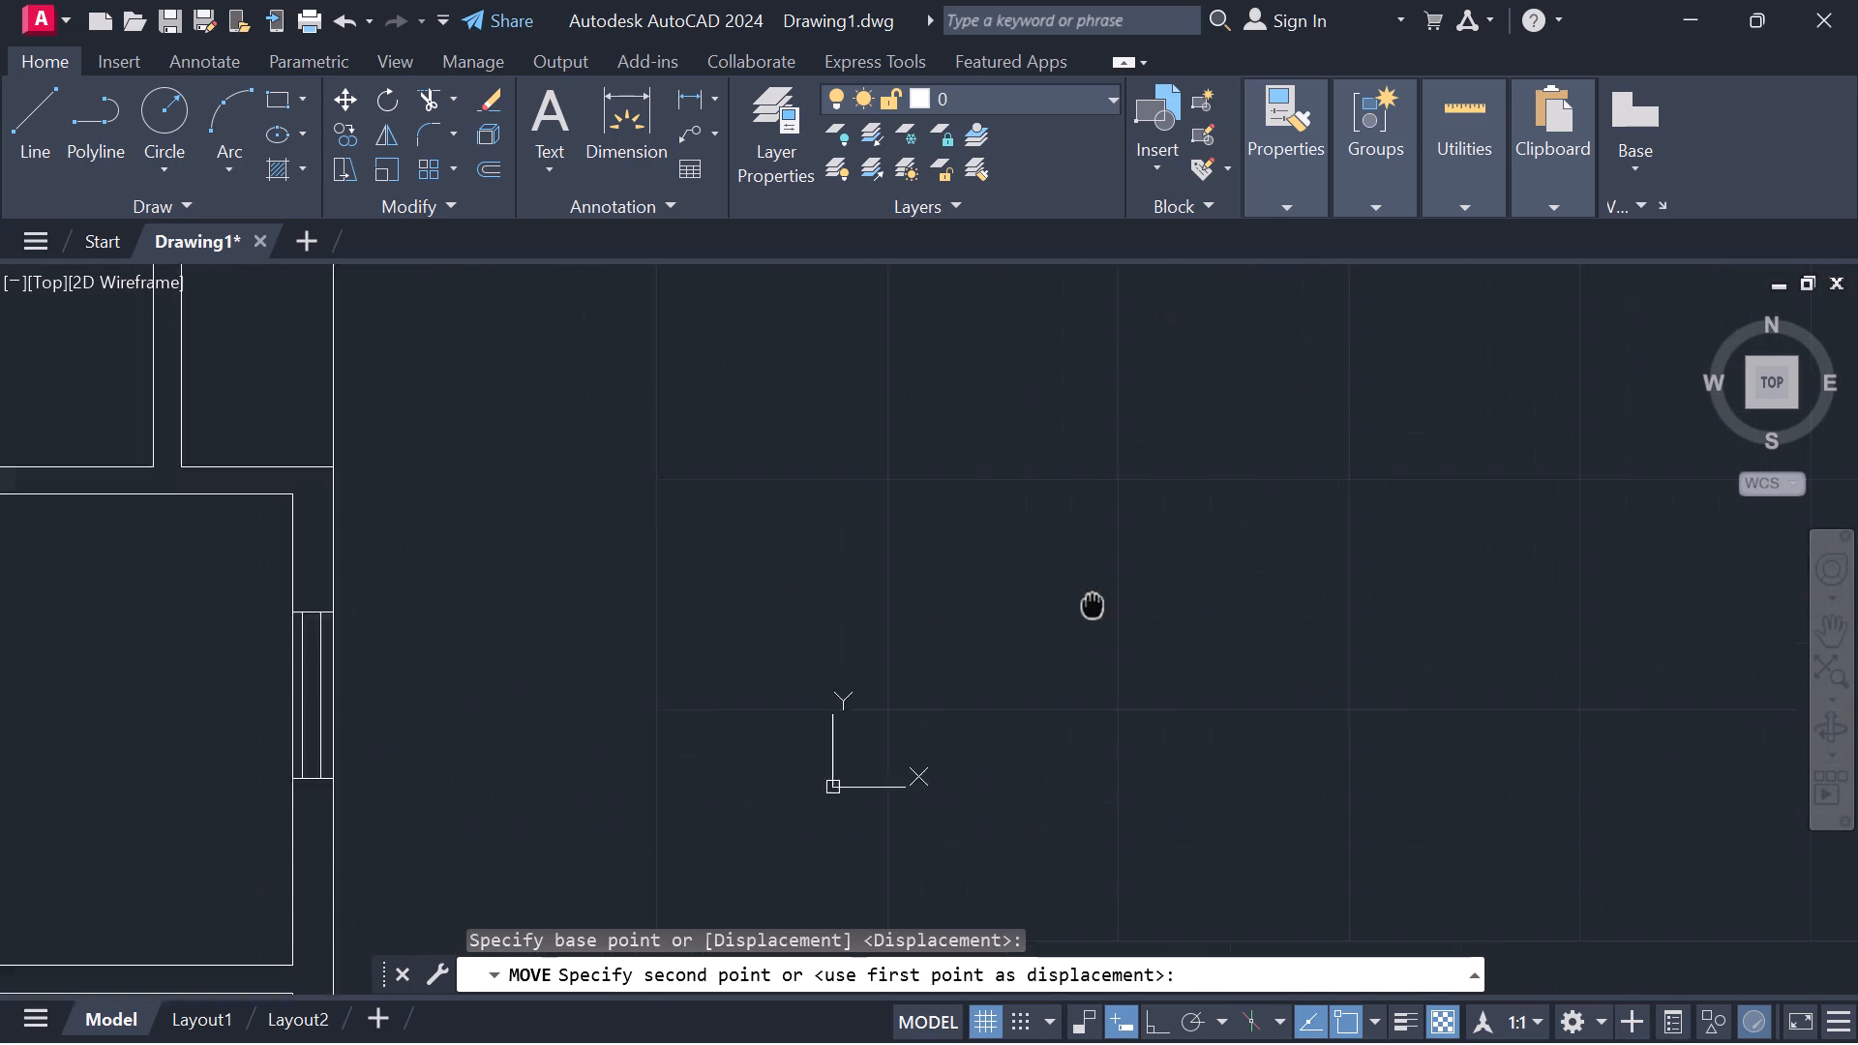
pyautogui.moveTo(1182, 588); pyautogui.dragTo(1185, 587, button='middle')
pyautogui.scroll(-2, 821, 658)
pyautogui.moveTo(752, 676); pyautogui.dragTo(1149, 520, button='middle')
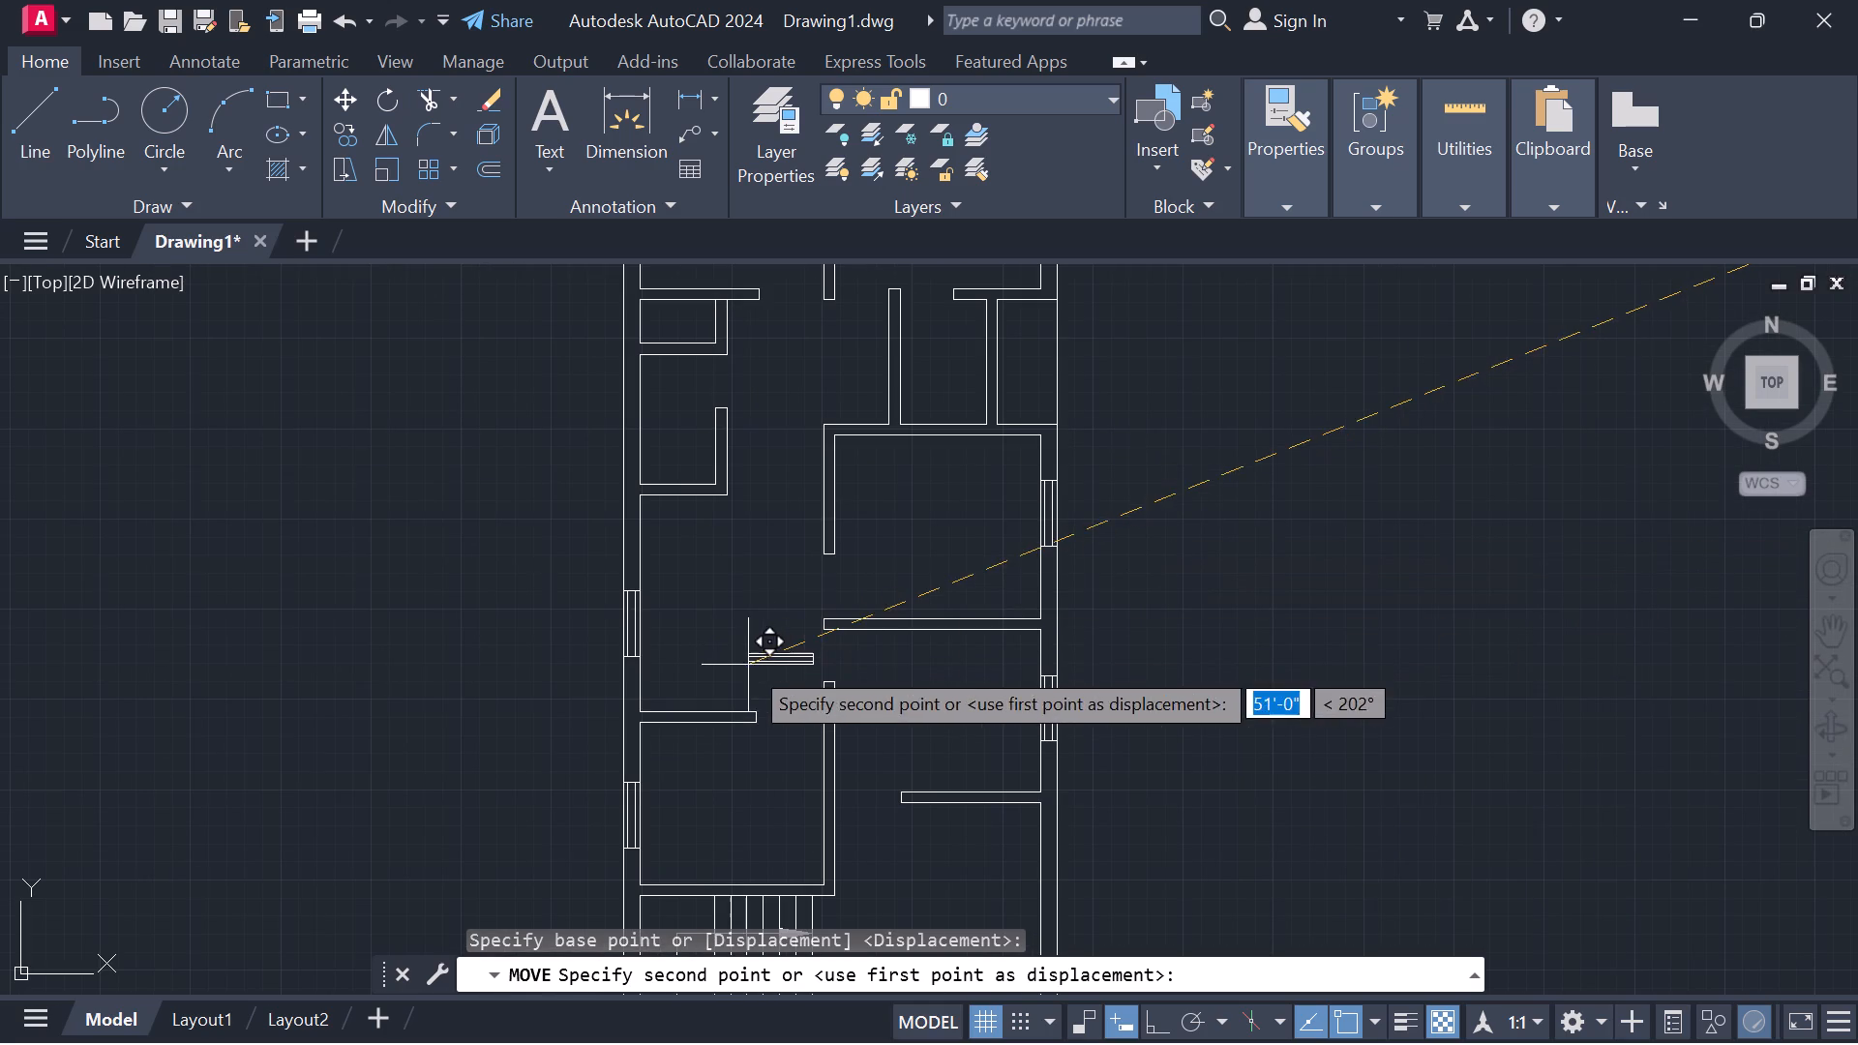
pyautogui.moveTo(859, 685); pyautogui.dragTo(849, 563, button='middle')
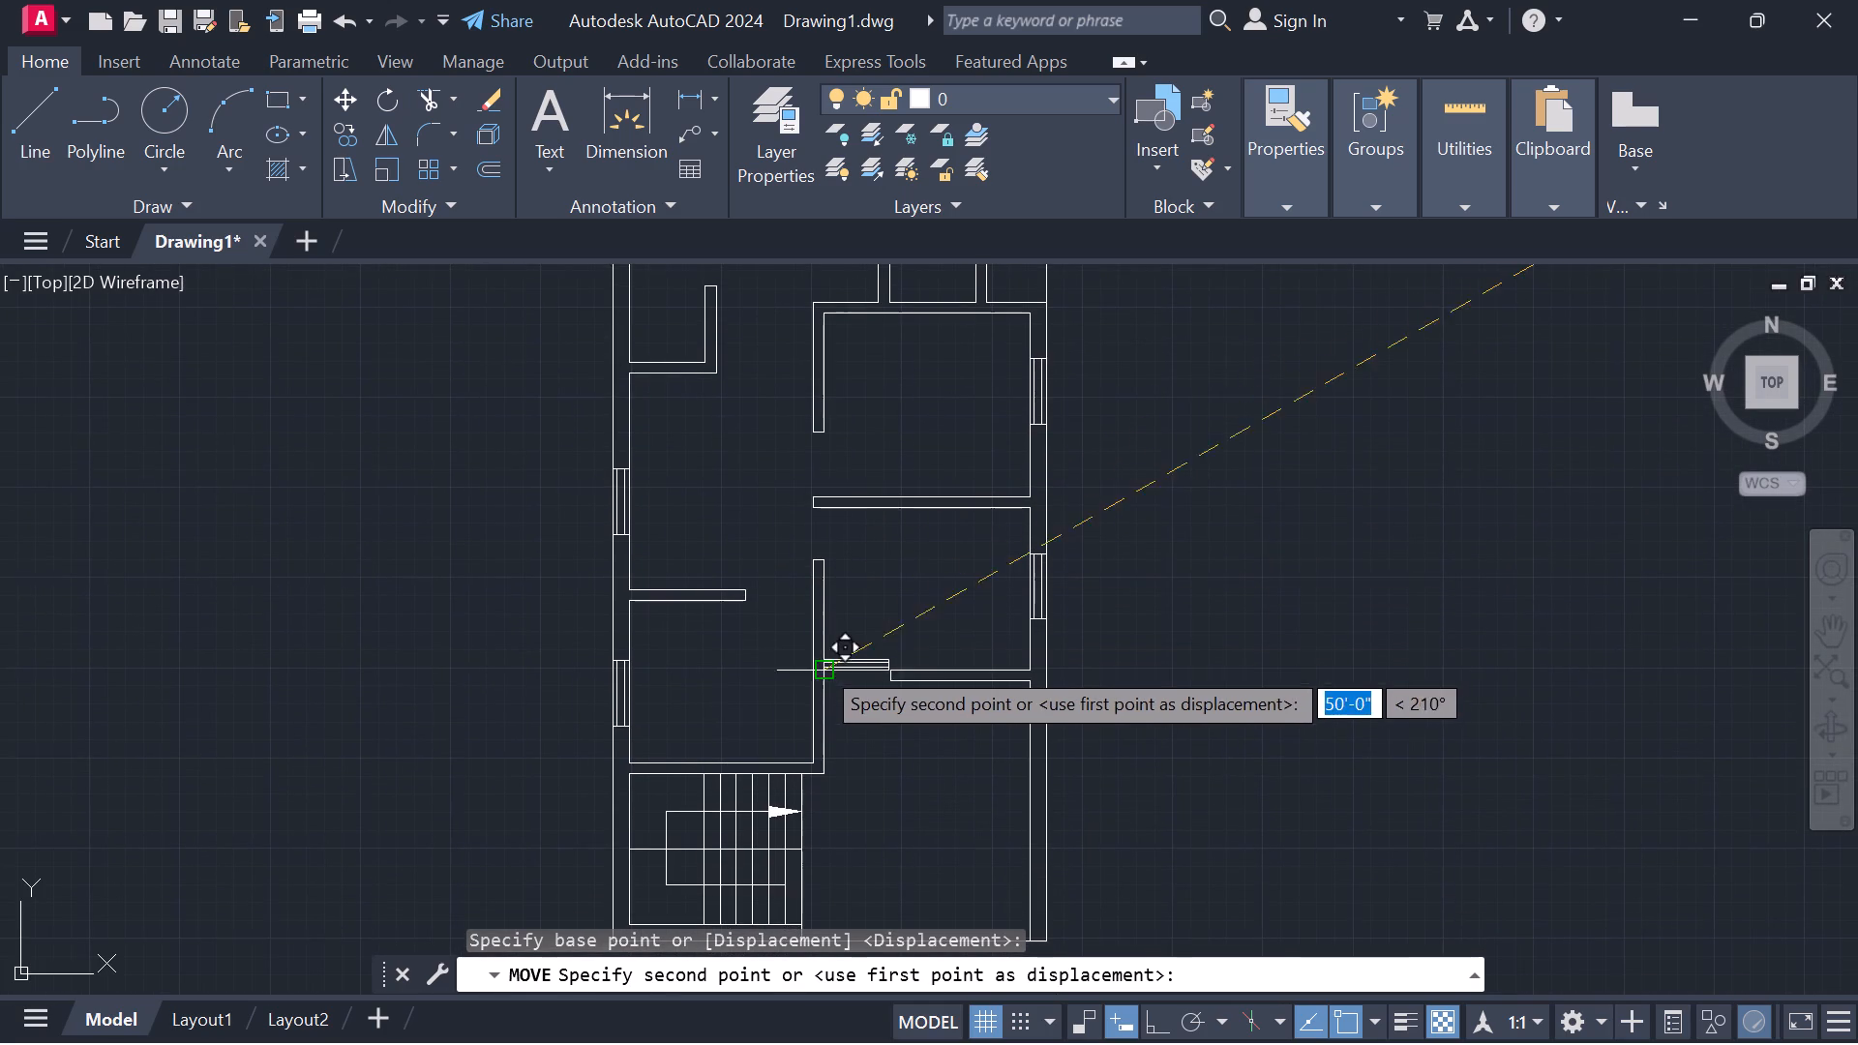
pyautogui.scroll(3, 932, 693)
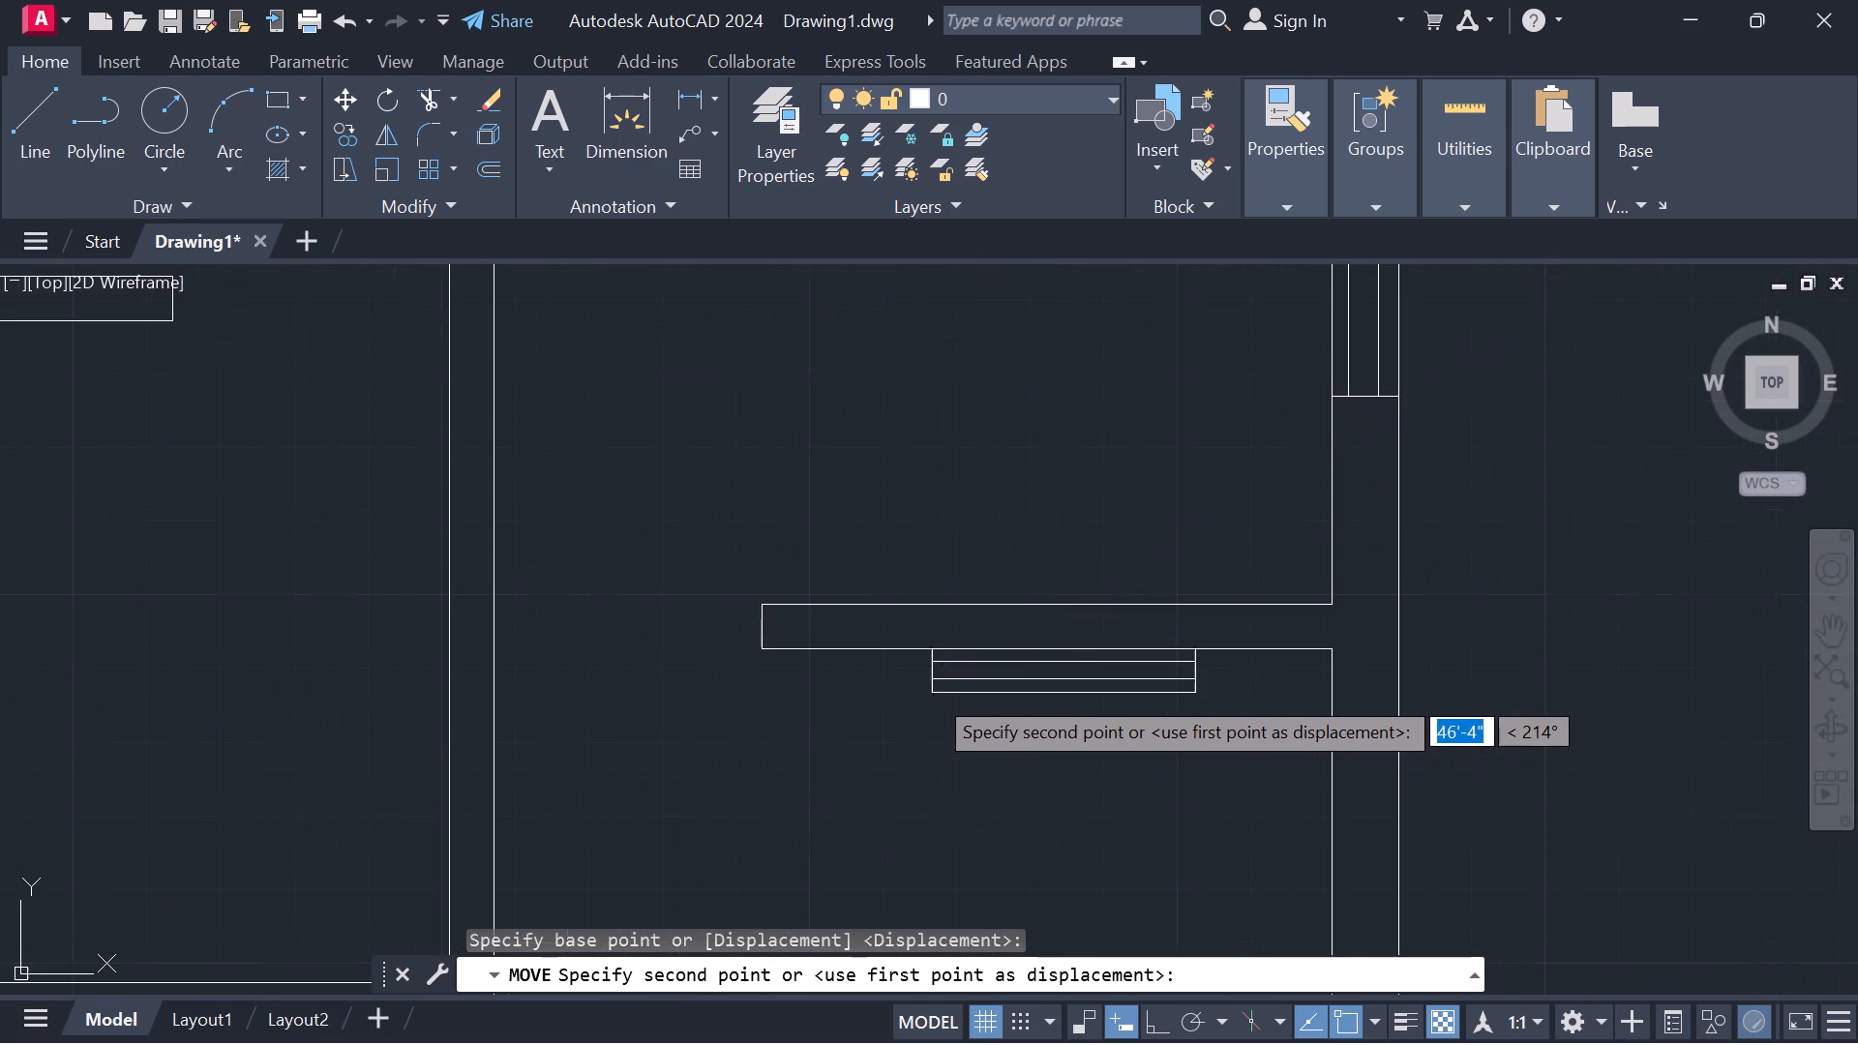
pyautogui.scroll(1, 932, 692)
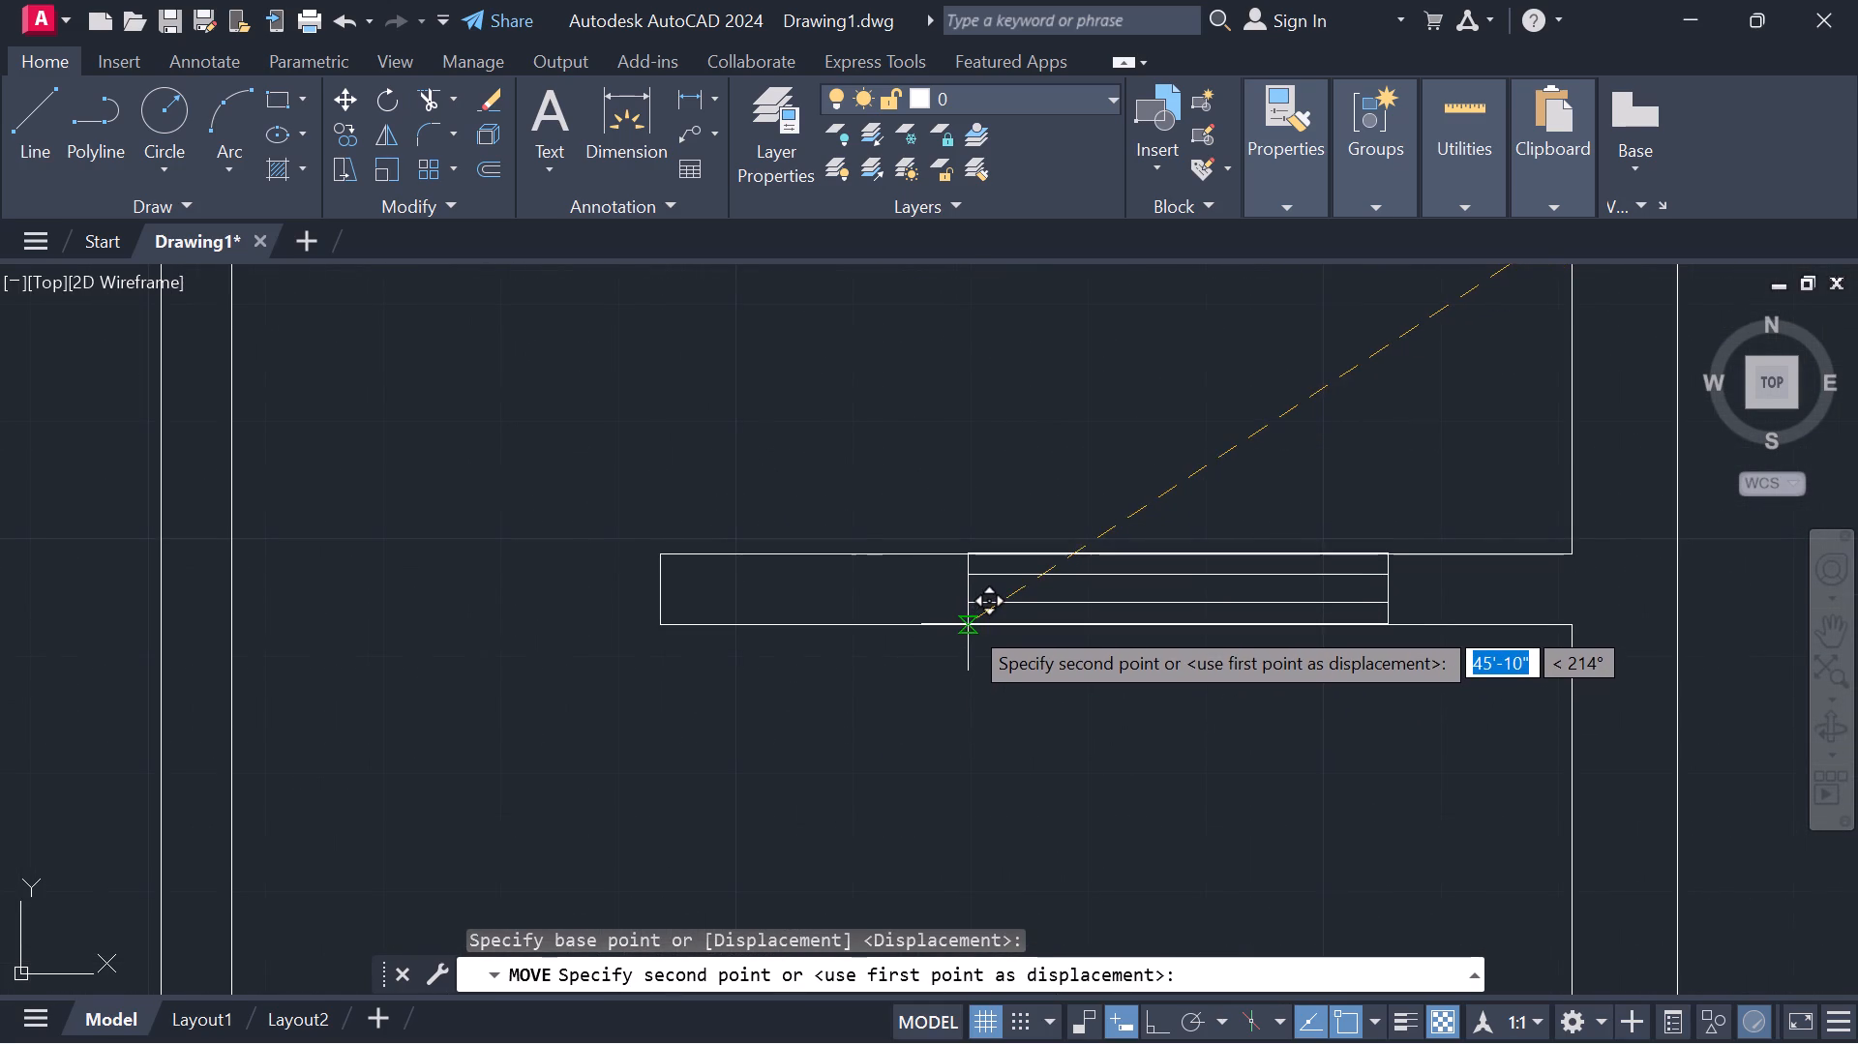
pyautogui.click(968, 624)
# Move the remaining horizontal narrow window symbol by its lower-left corner into the partition above the staircase, in line with the second riser line.
pyautogui.scroll(-3, 1485, 550)
pyautogui.middleClick(1684, 522)
pyautogui.scroll(-1, 1684, 522)
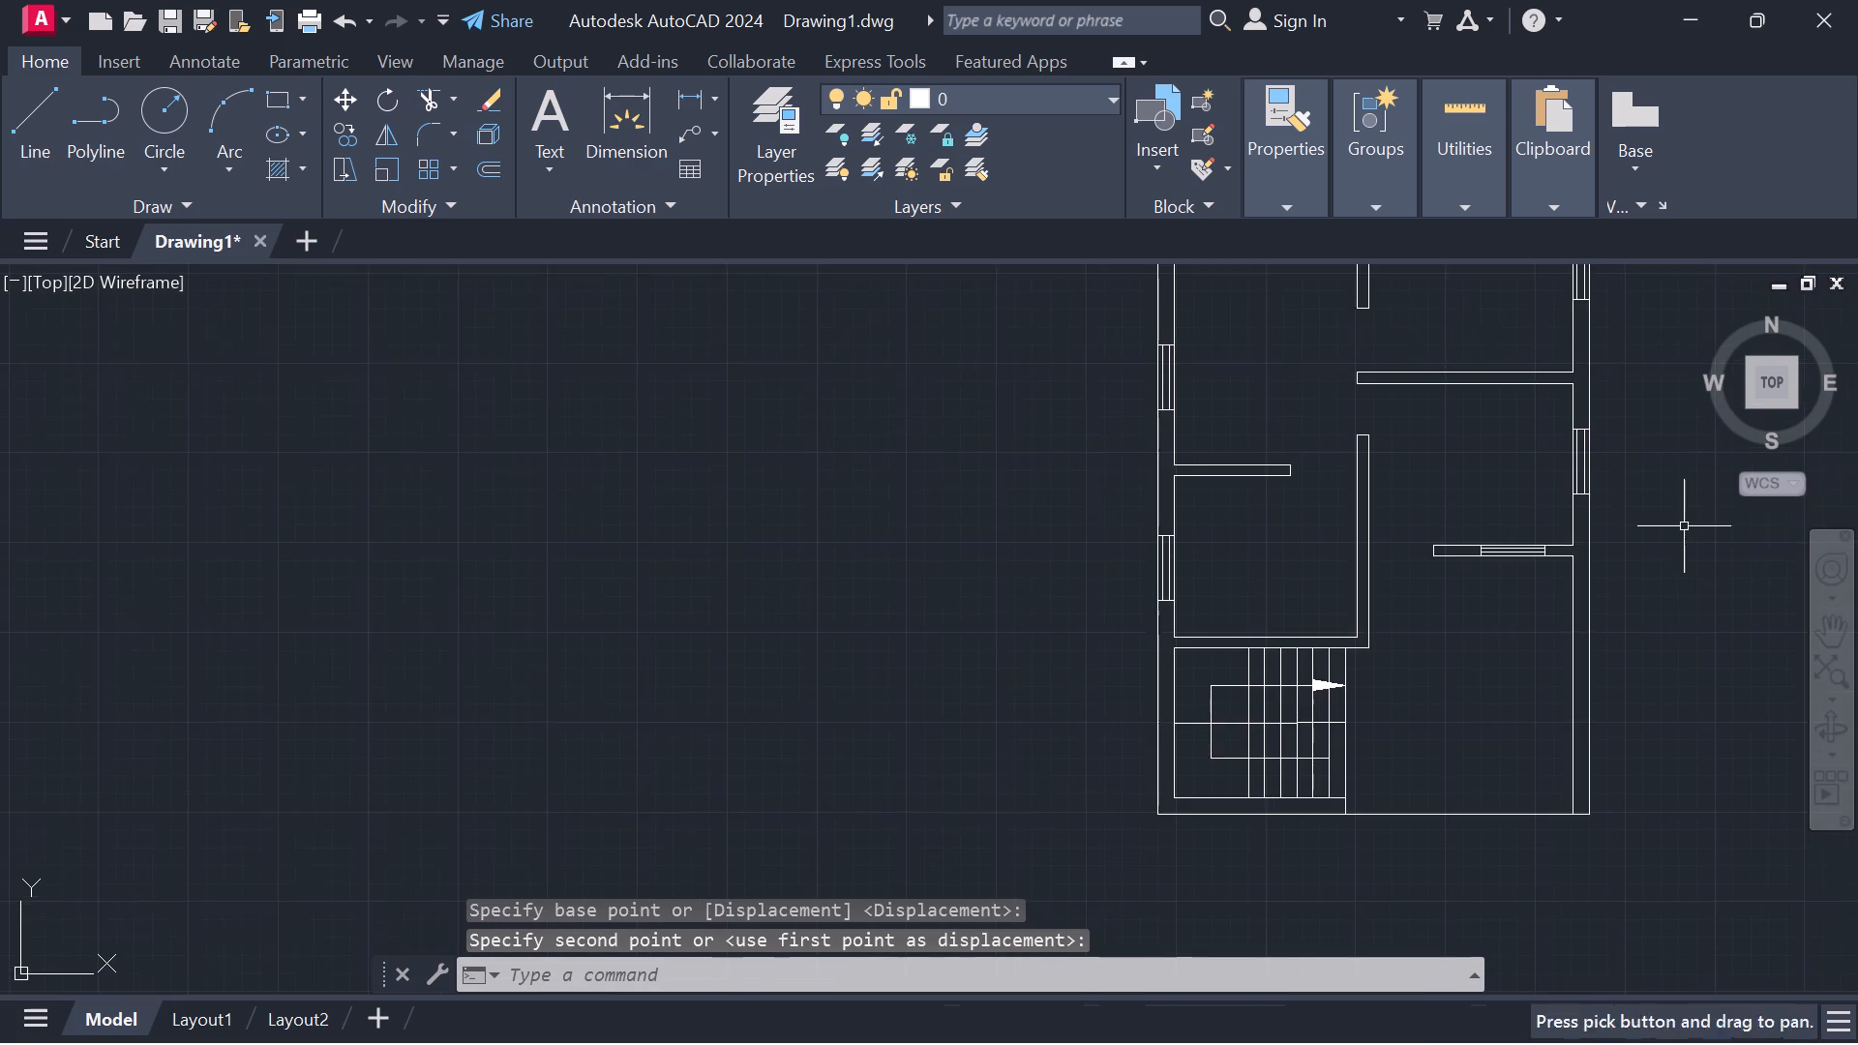
pyautogui.moveTo(1684, 526); pyautogui.dragTo(920, 560, button='middle')
pyautogui.scroll(-2, 1087, 503)
pyautogui.moveTo(1254, 479); pyautogui.dragTo(907, 612, button='middle')
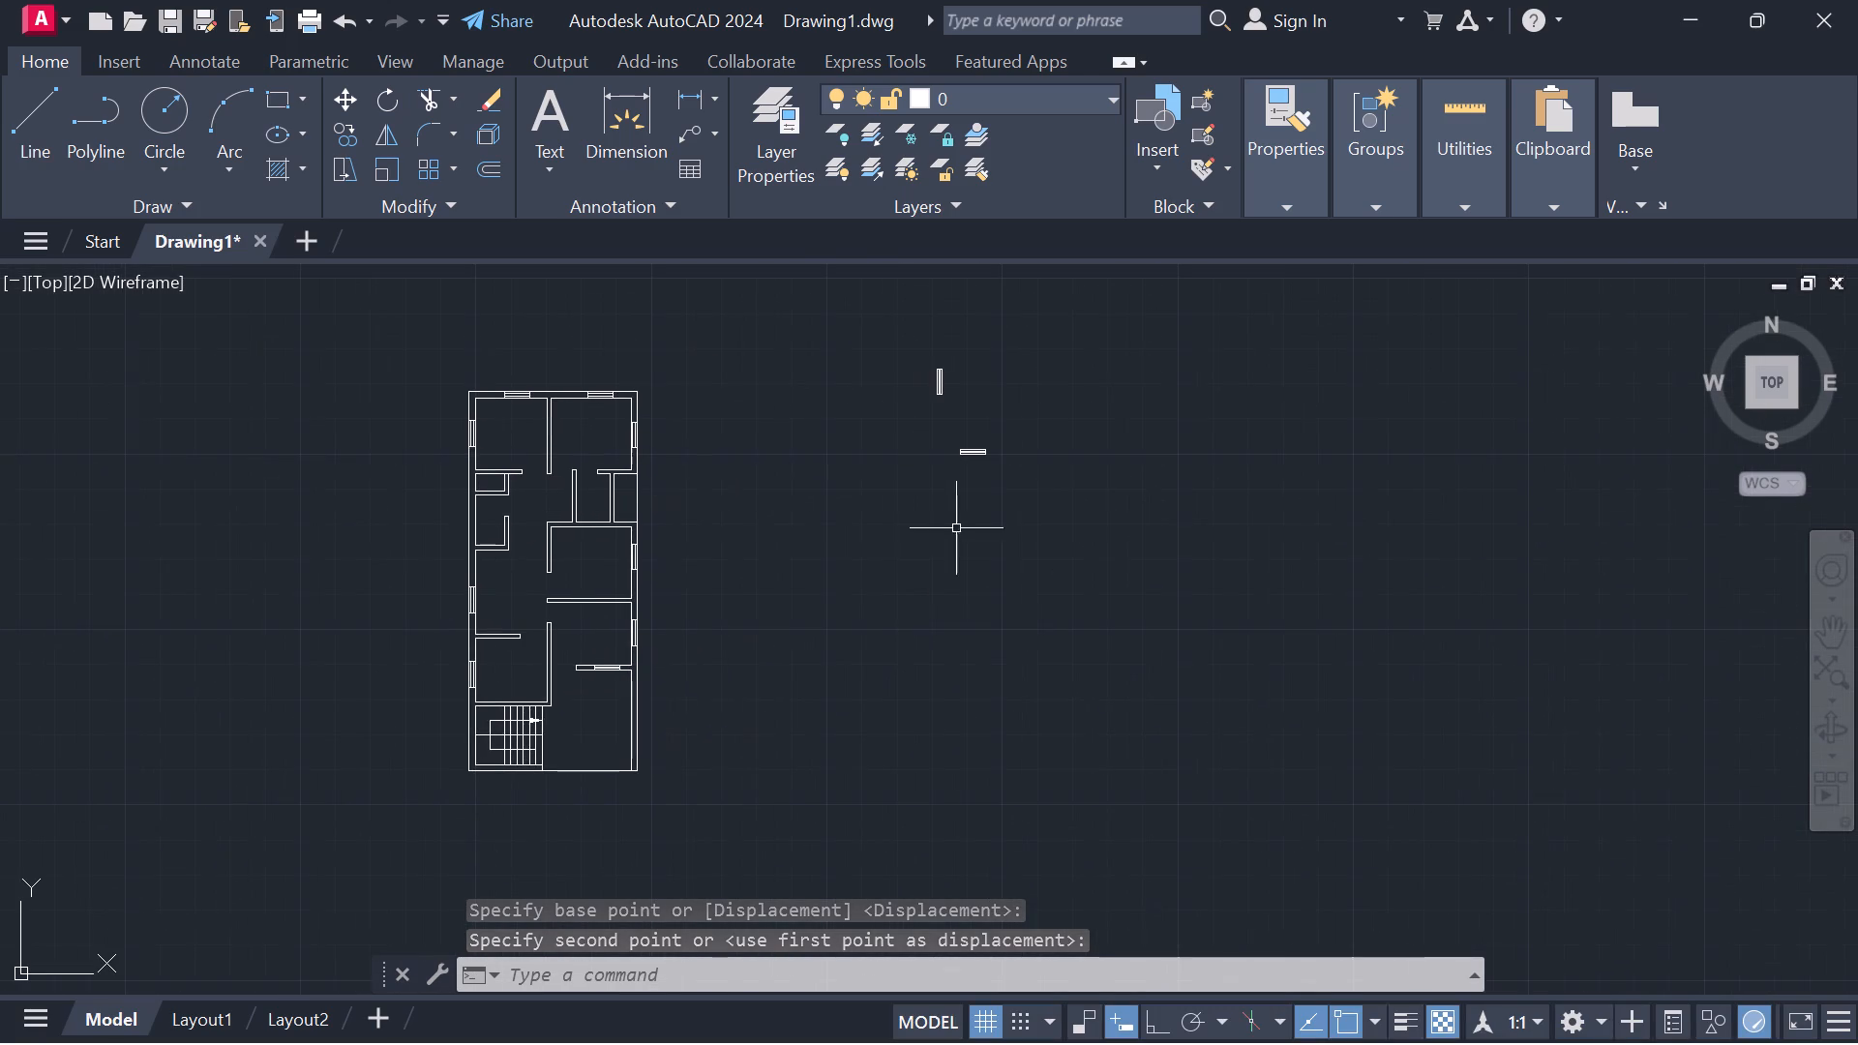
pyautogui.moveTo(1030, 450); pyautogui.dragTo(1393, 556)
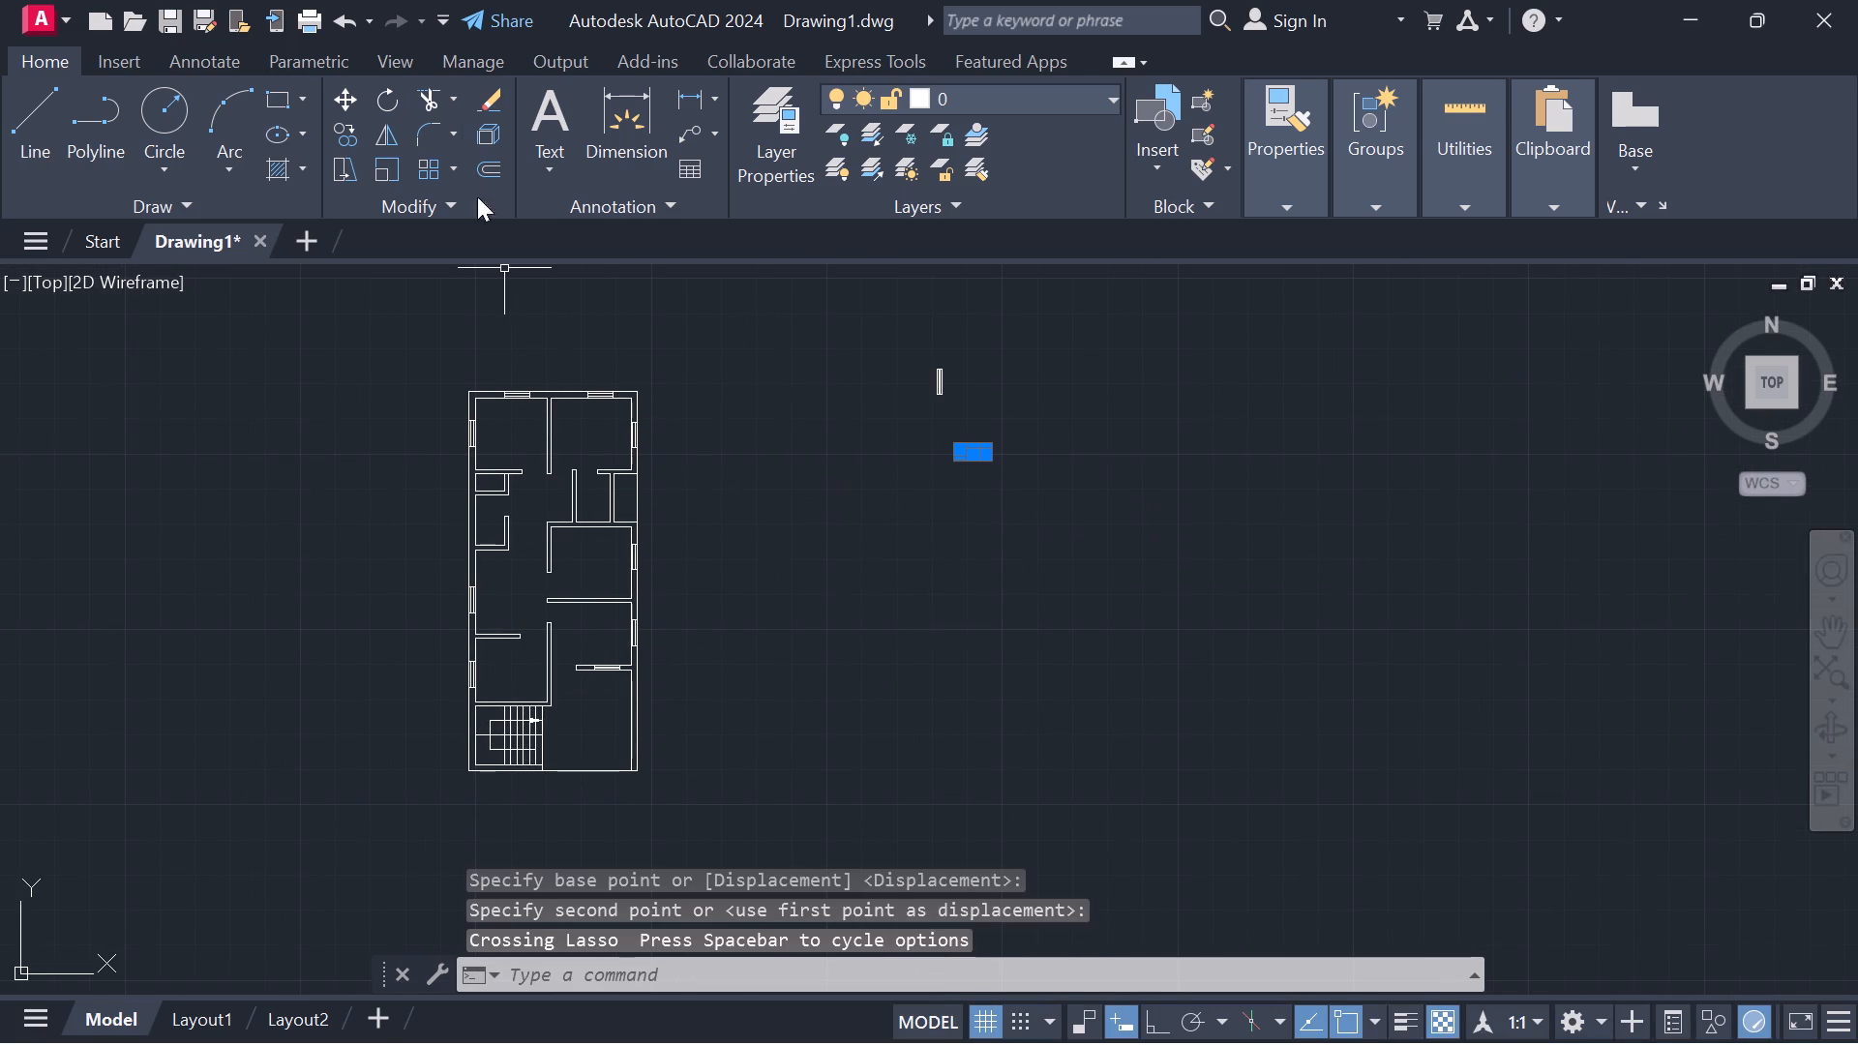
pyautogui.click(344, 101)
pyautogui.scroll(3, 909, 444)
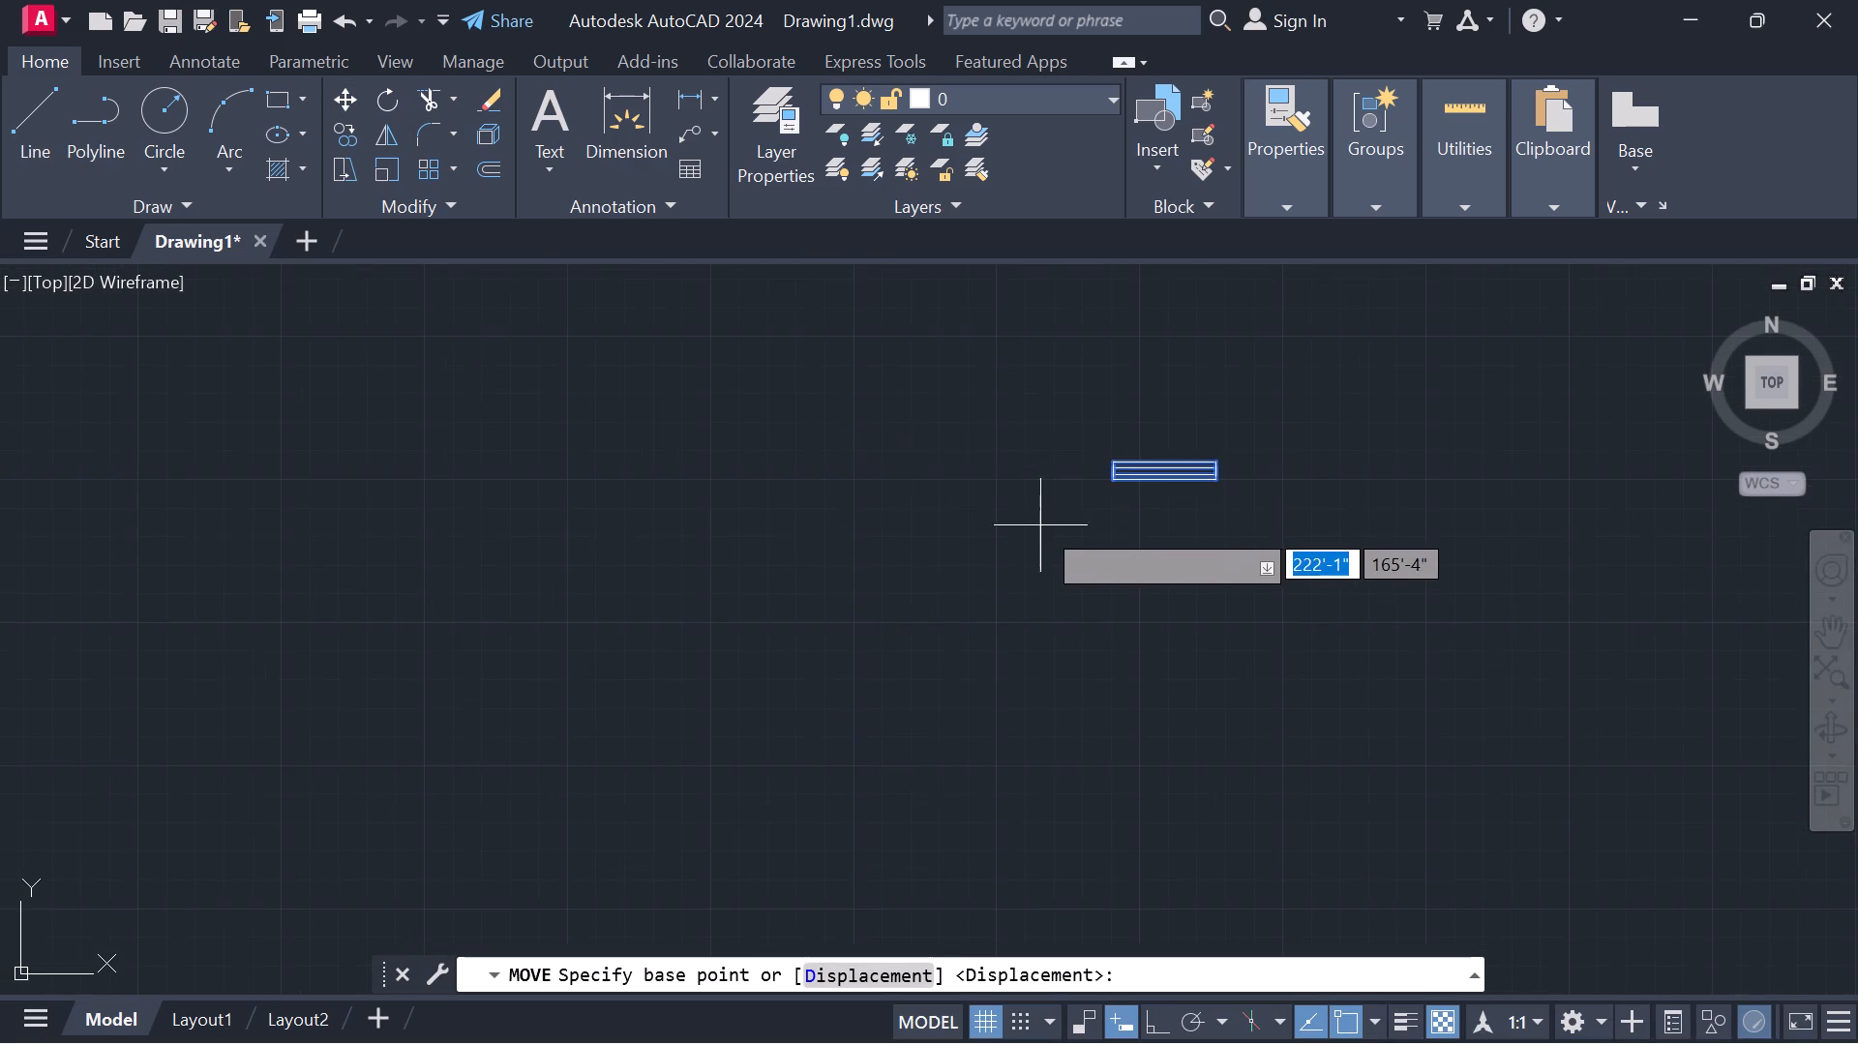
pyautogui.scroll(2, 1059, 533)
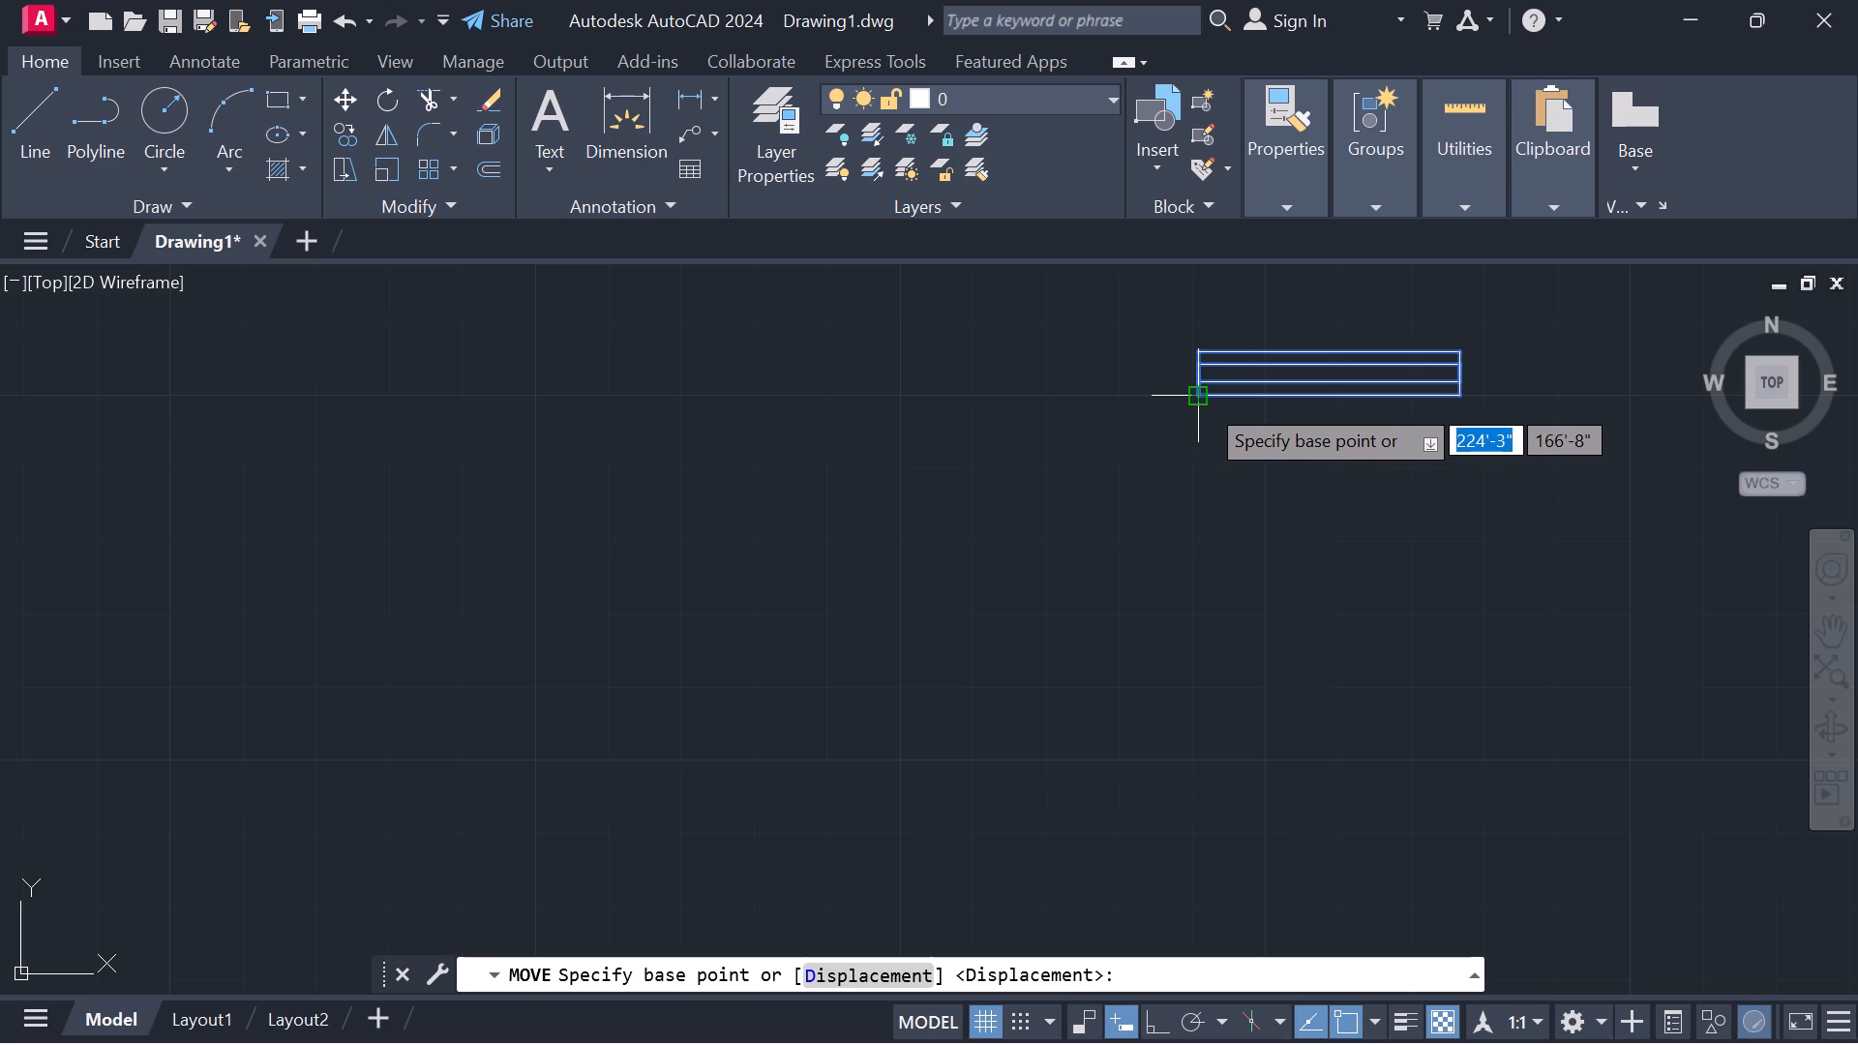
pyautogui.click(1204, 402)
pyautogui.scroll(-7, 648, 614)
pyautogui.moveTo(588, 642); pyautogui.dragTo(612, 643, button='middle')
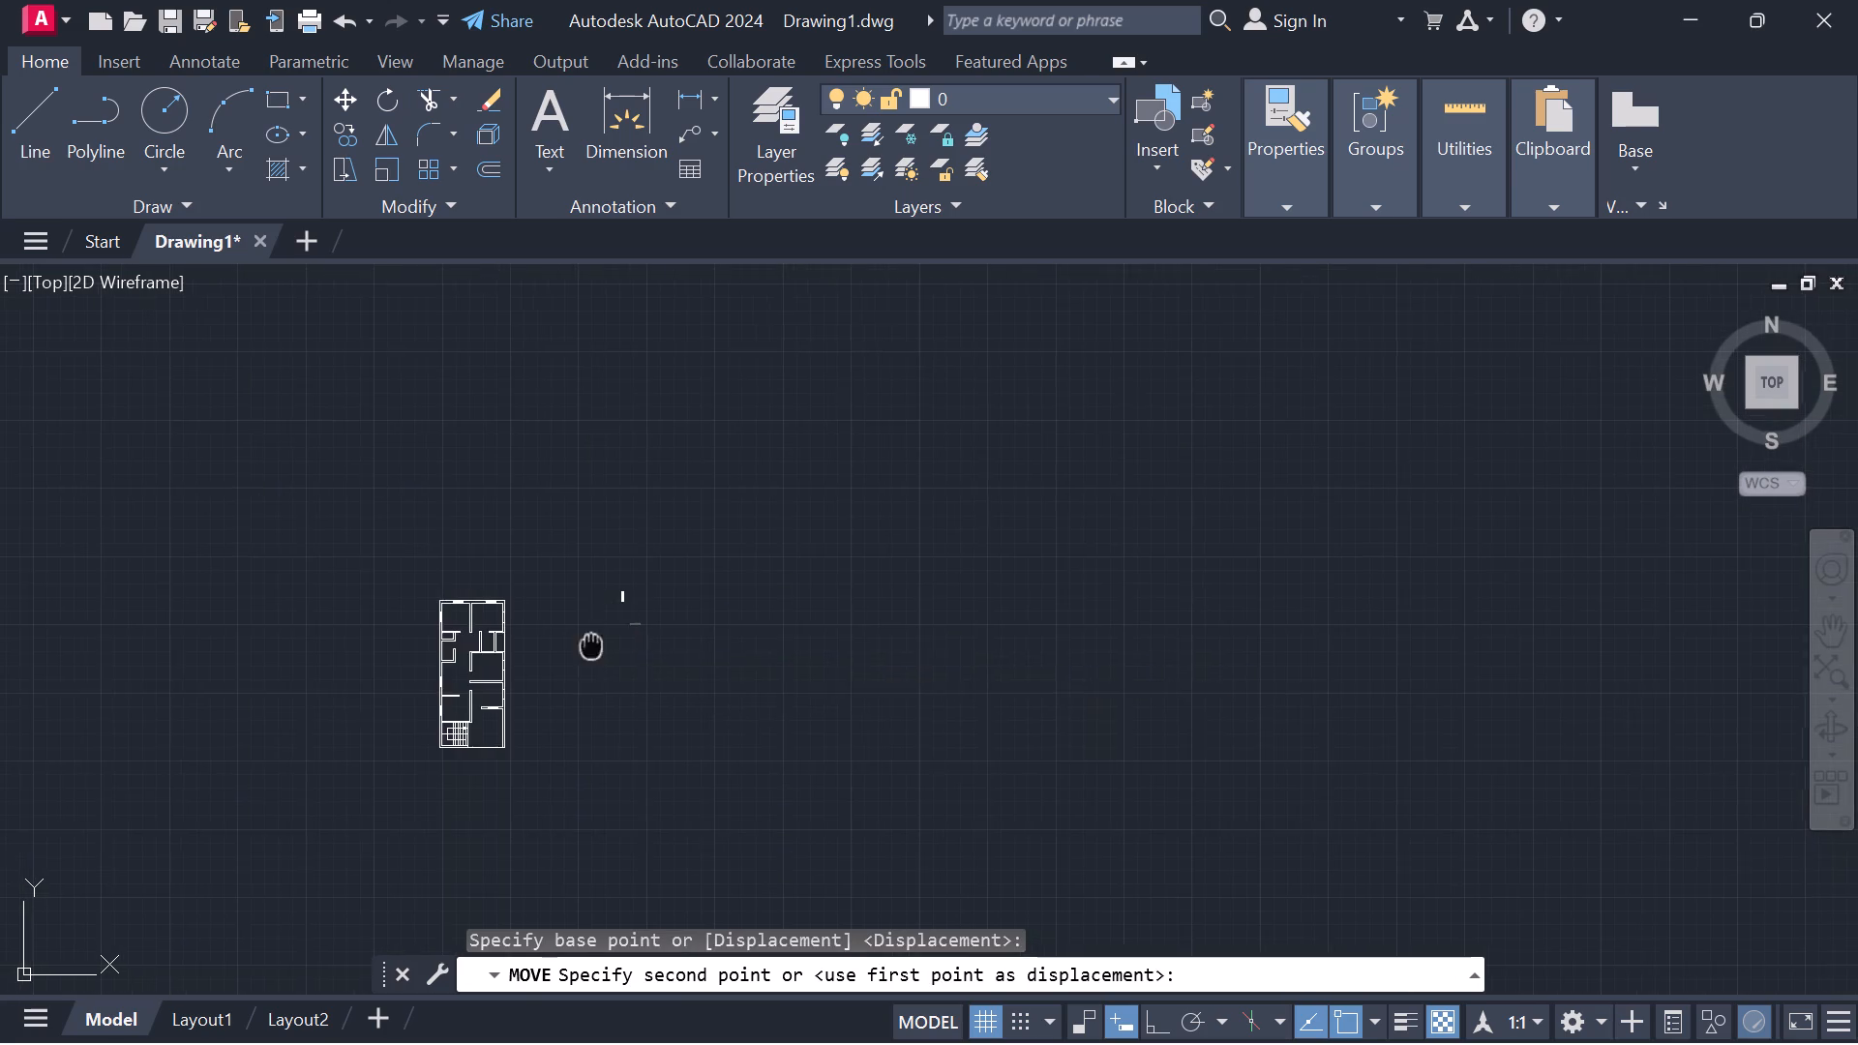
pyautogui.moveTo(612, 643); pyautogui.dragTo(1070, 531, button='middle')
pyautogui.scroll(4, 862, 662)
pyautogui.moveTo(1349, 493); pyautogui.dragTo(1350, 493, button='middle')
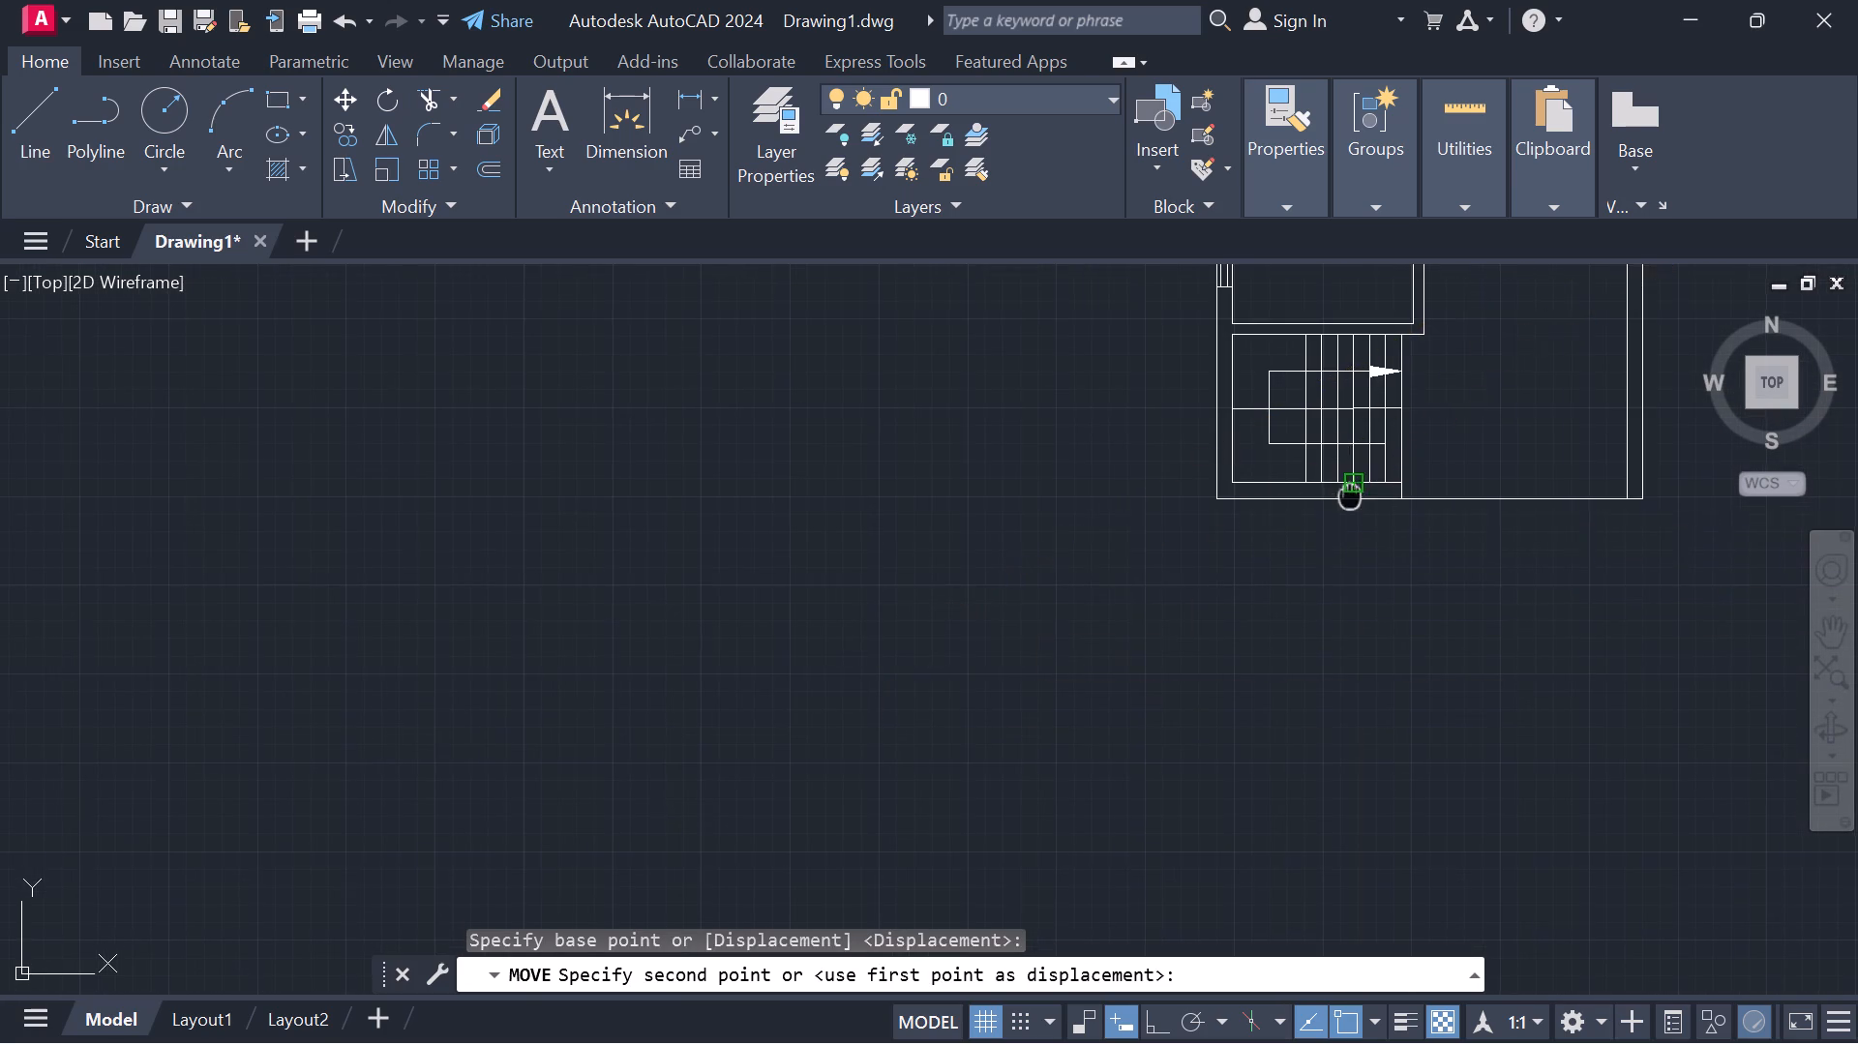
pyautogui.moveTo(1350, 493); pyautogui.dragTo(974, 663, button='middle')
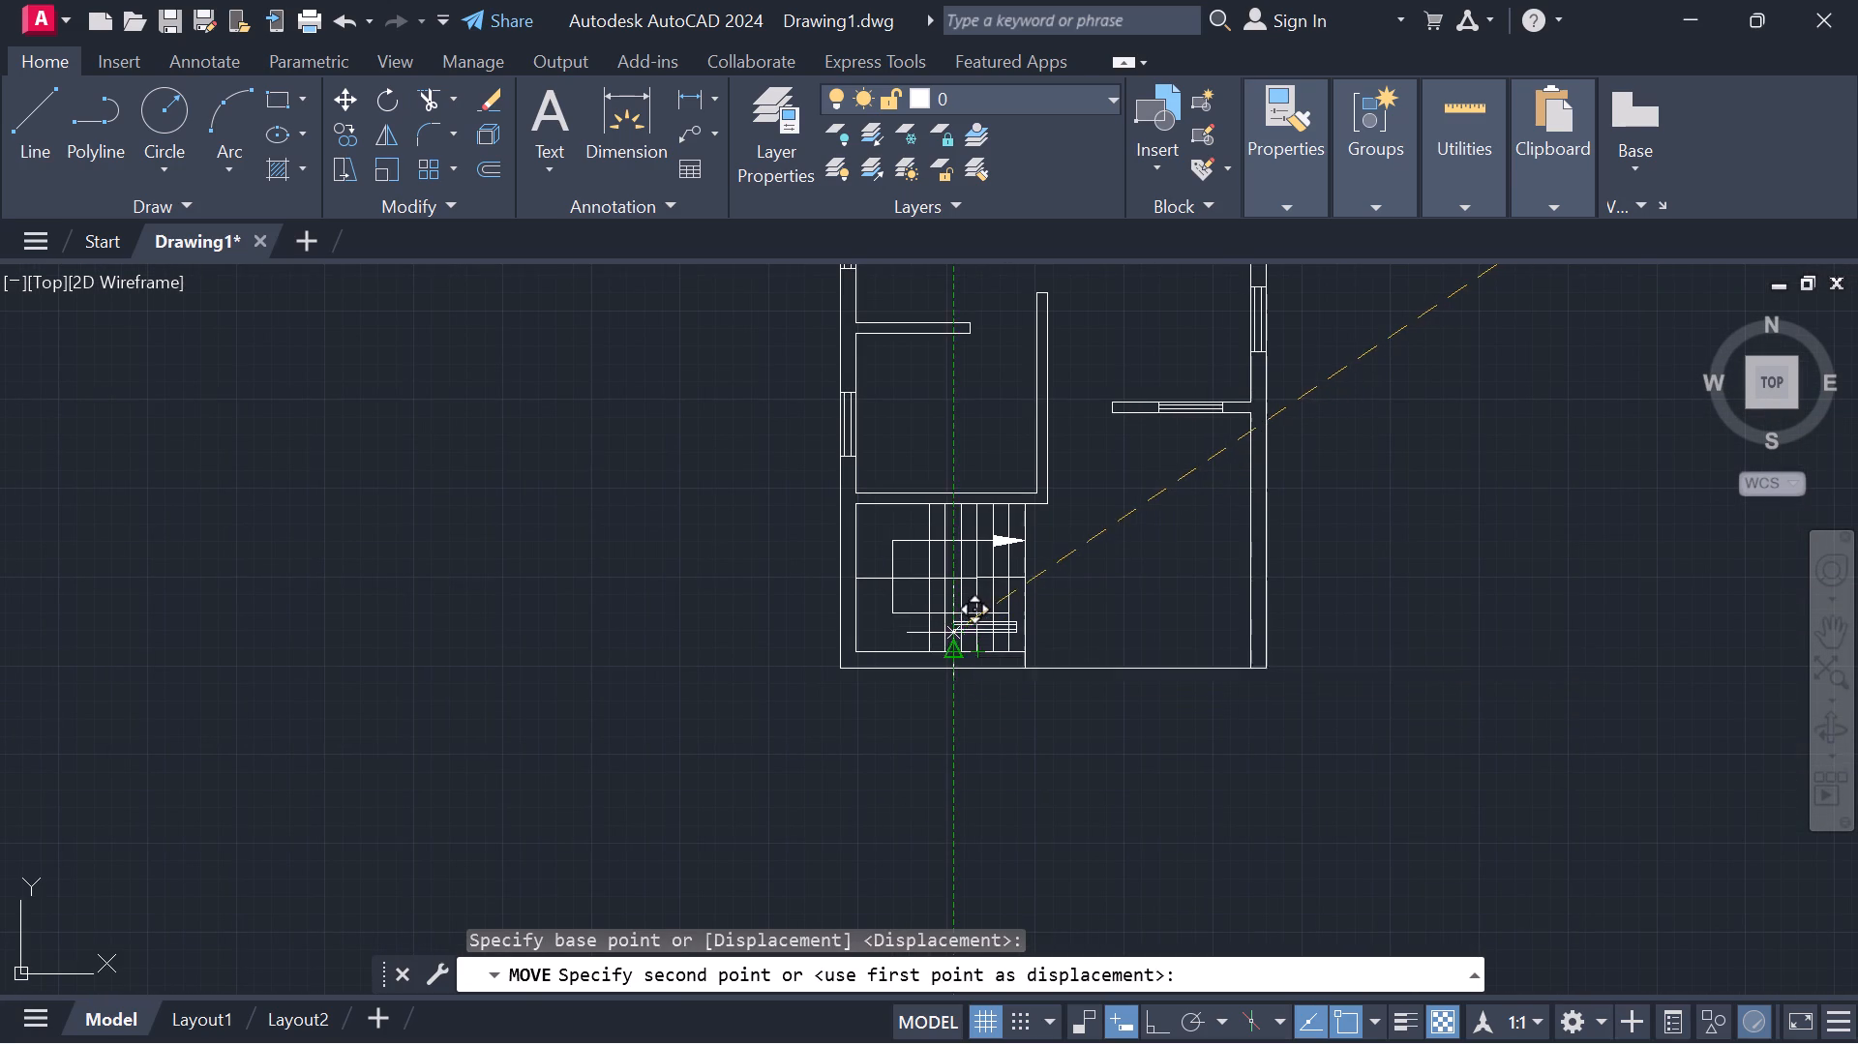
pyautogui.scroll(4, 919, 491)
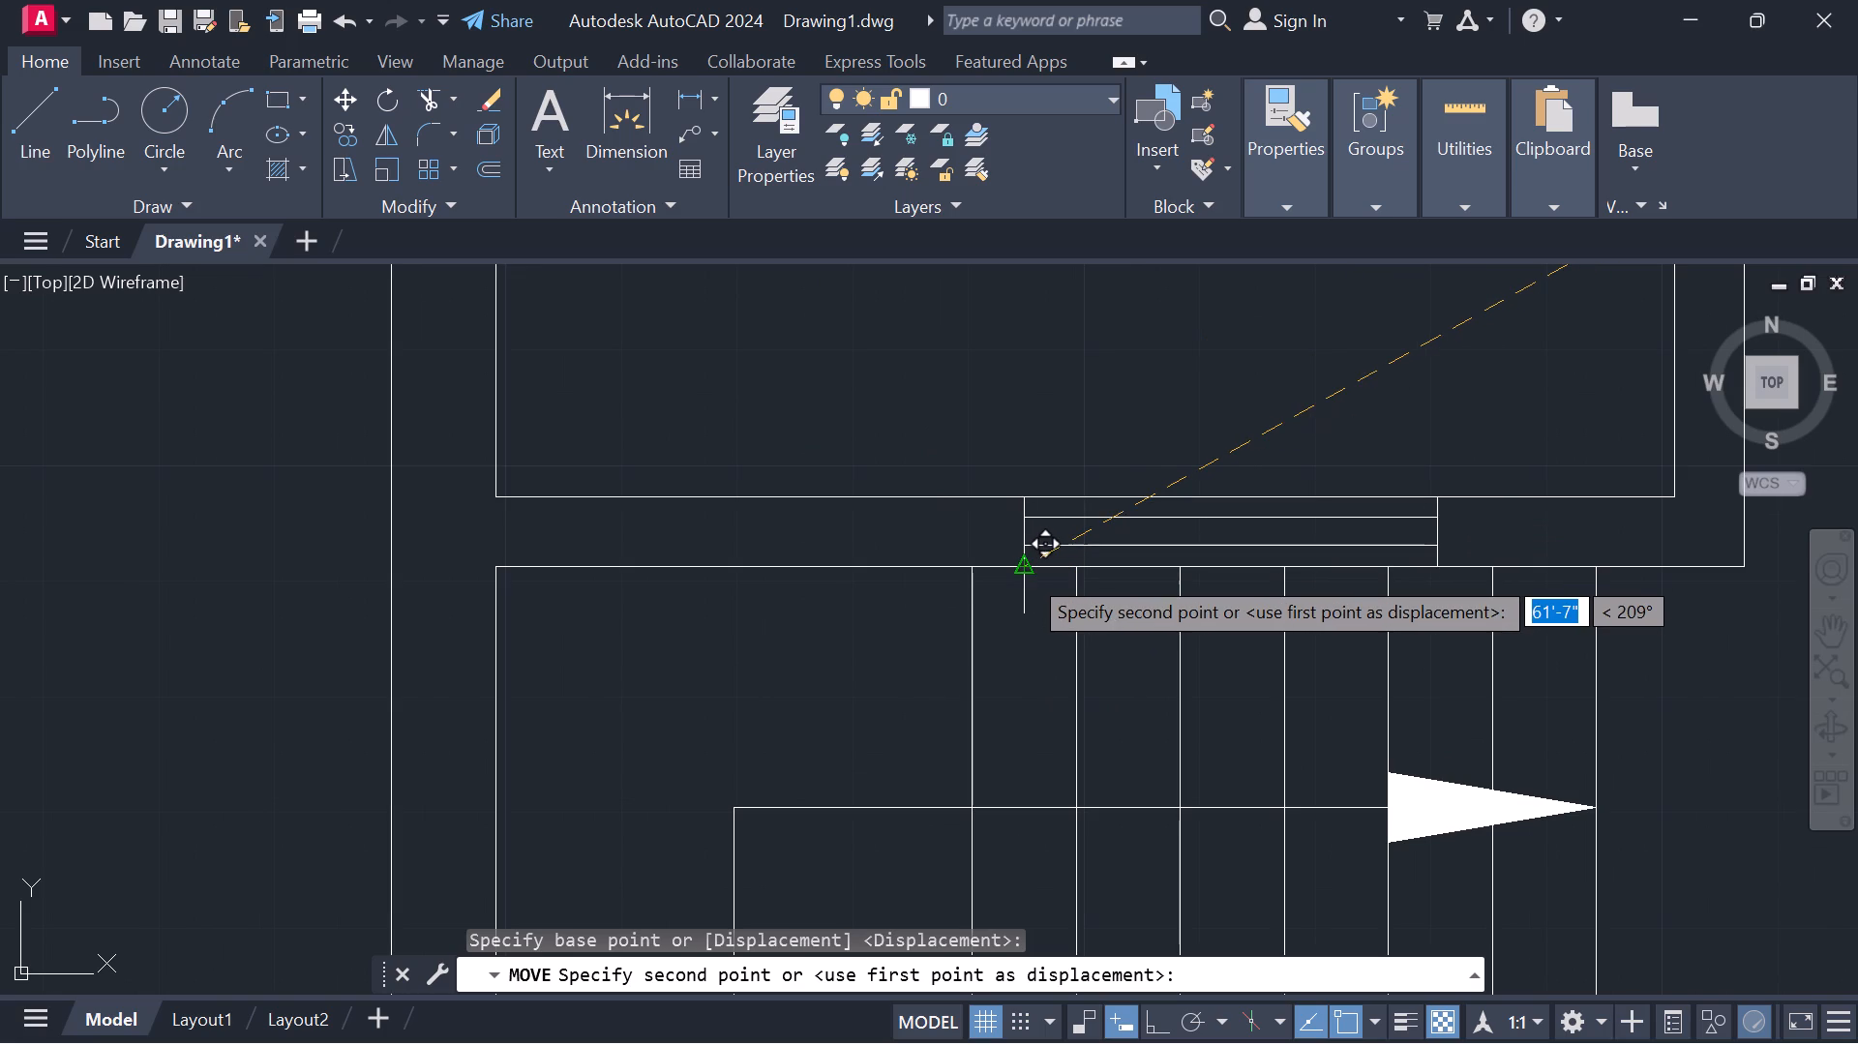
pyautogui.click(1077, 575)
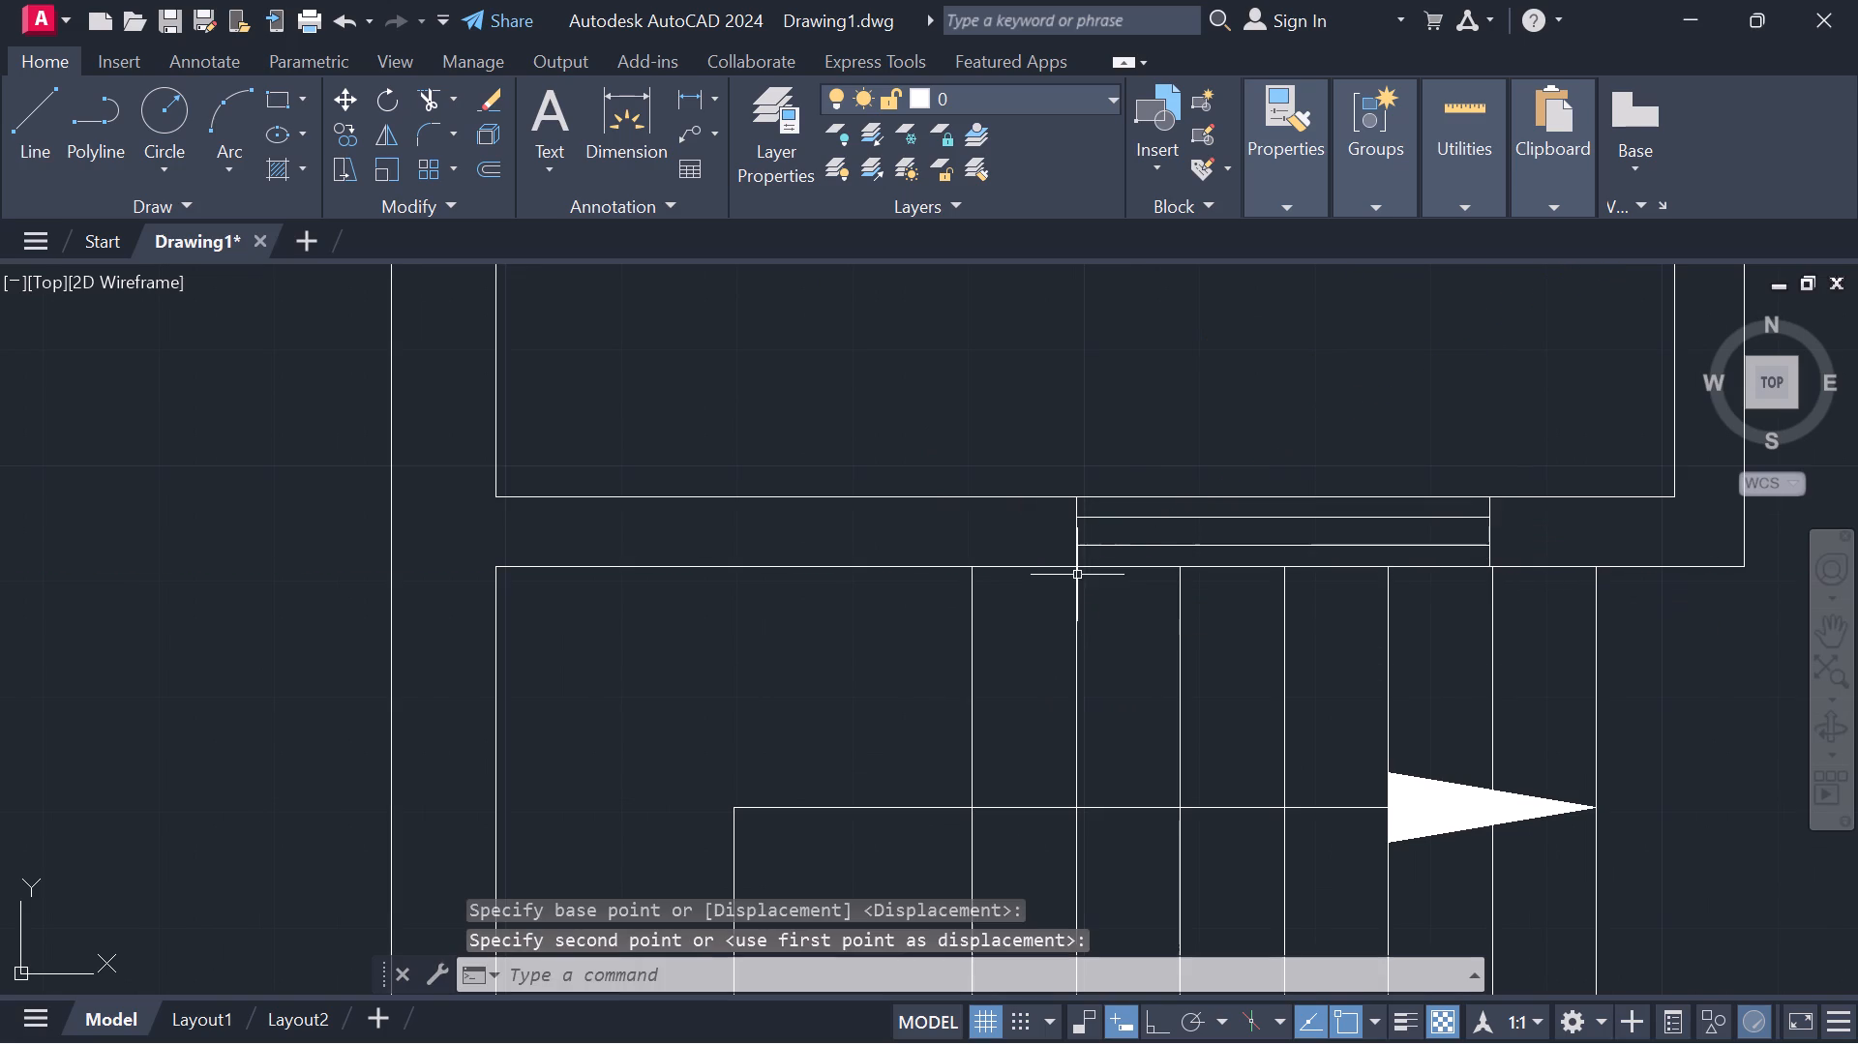
# Move the vertical narrow window symbol by its lower-right corner onto the right face of the vertical partition, just above its corner by the staircase.
pyautogui.scroll(-3, 1618, 545)
pyautogui.moveTo(1676, 543); pyautogui.dragTo(859, 678, button='middle')
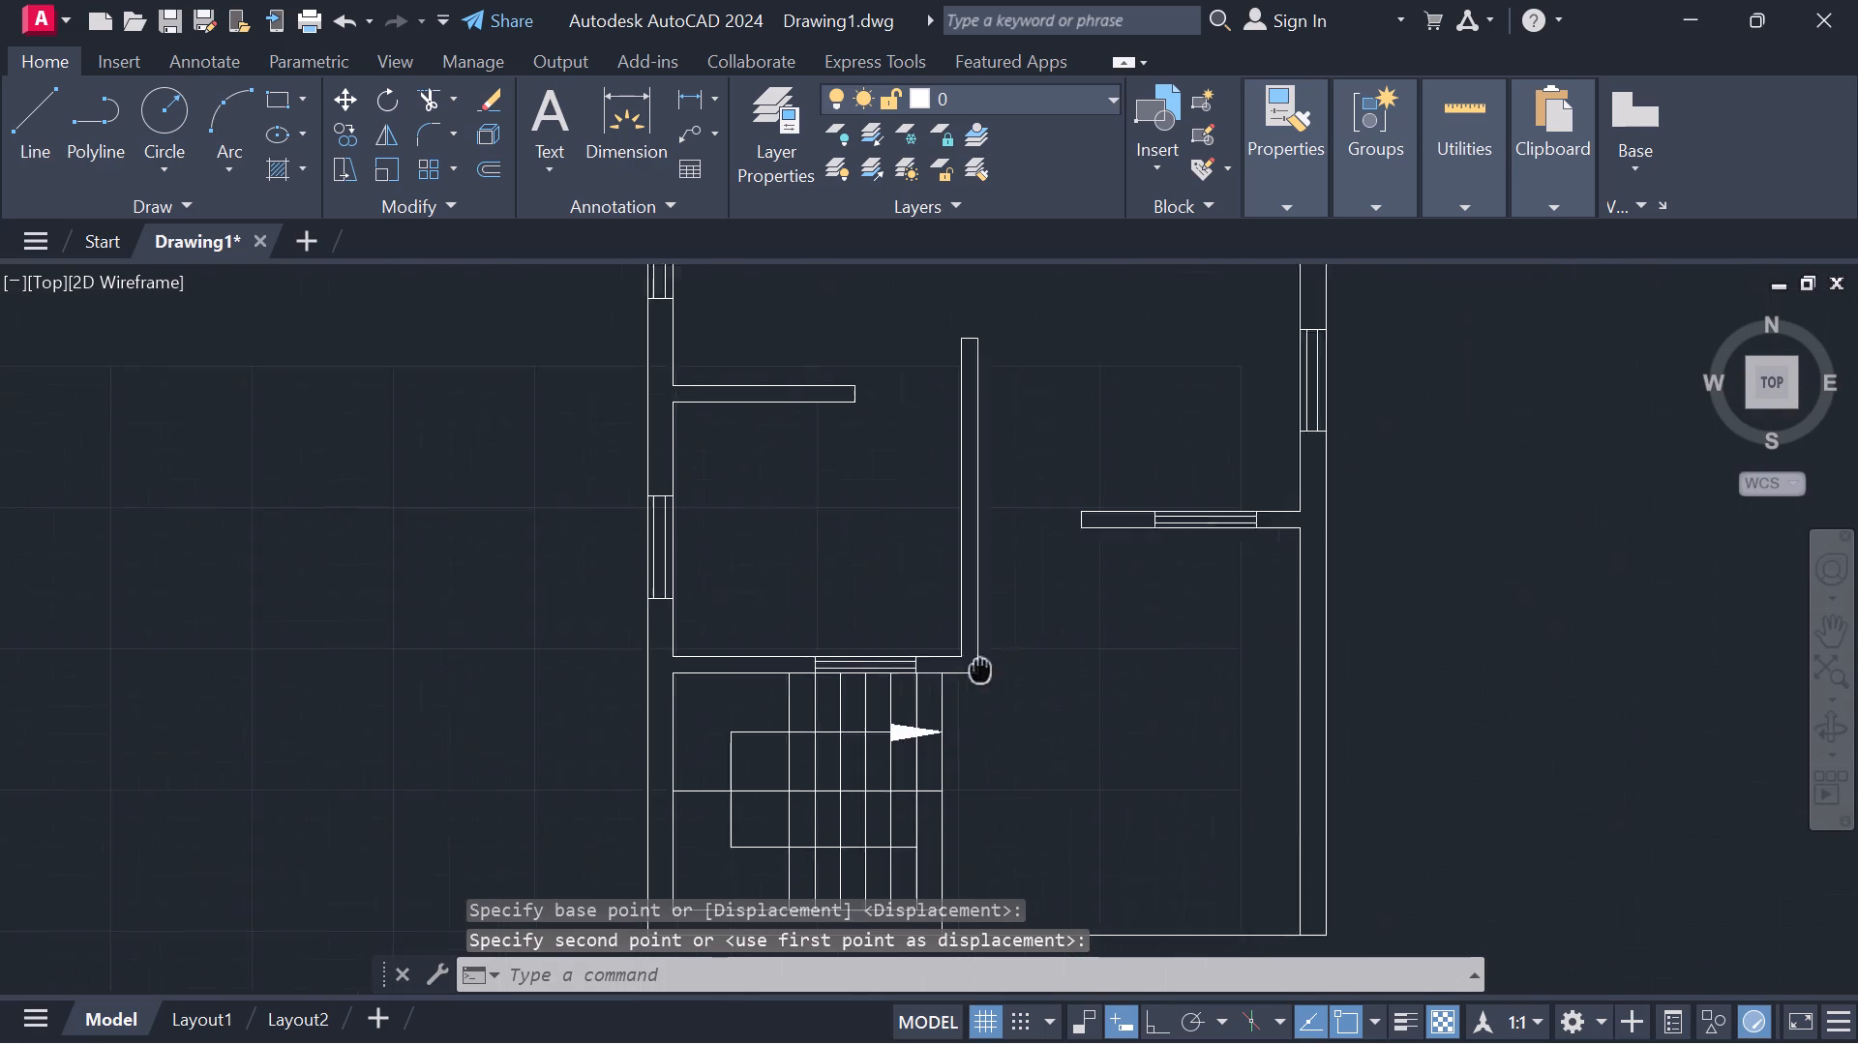
pyautogui.moveTo(859, 678); pyautogui.dragTo(756, 678, button='middle')
pyautogui.scroll(-2, 912, 616)
pyautogui.moveTo(1282, 570); pyautogui.dragTo(814, 682, button='middle')
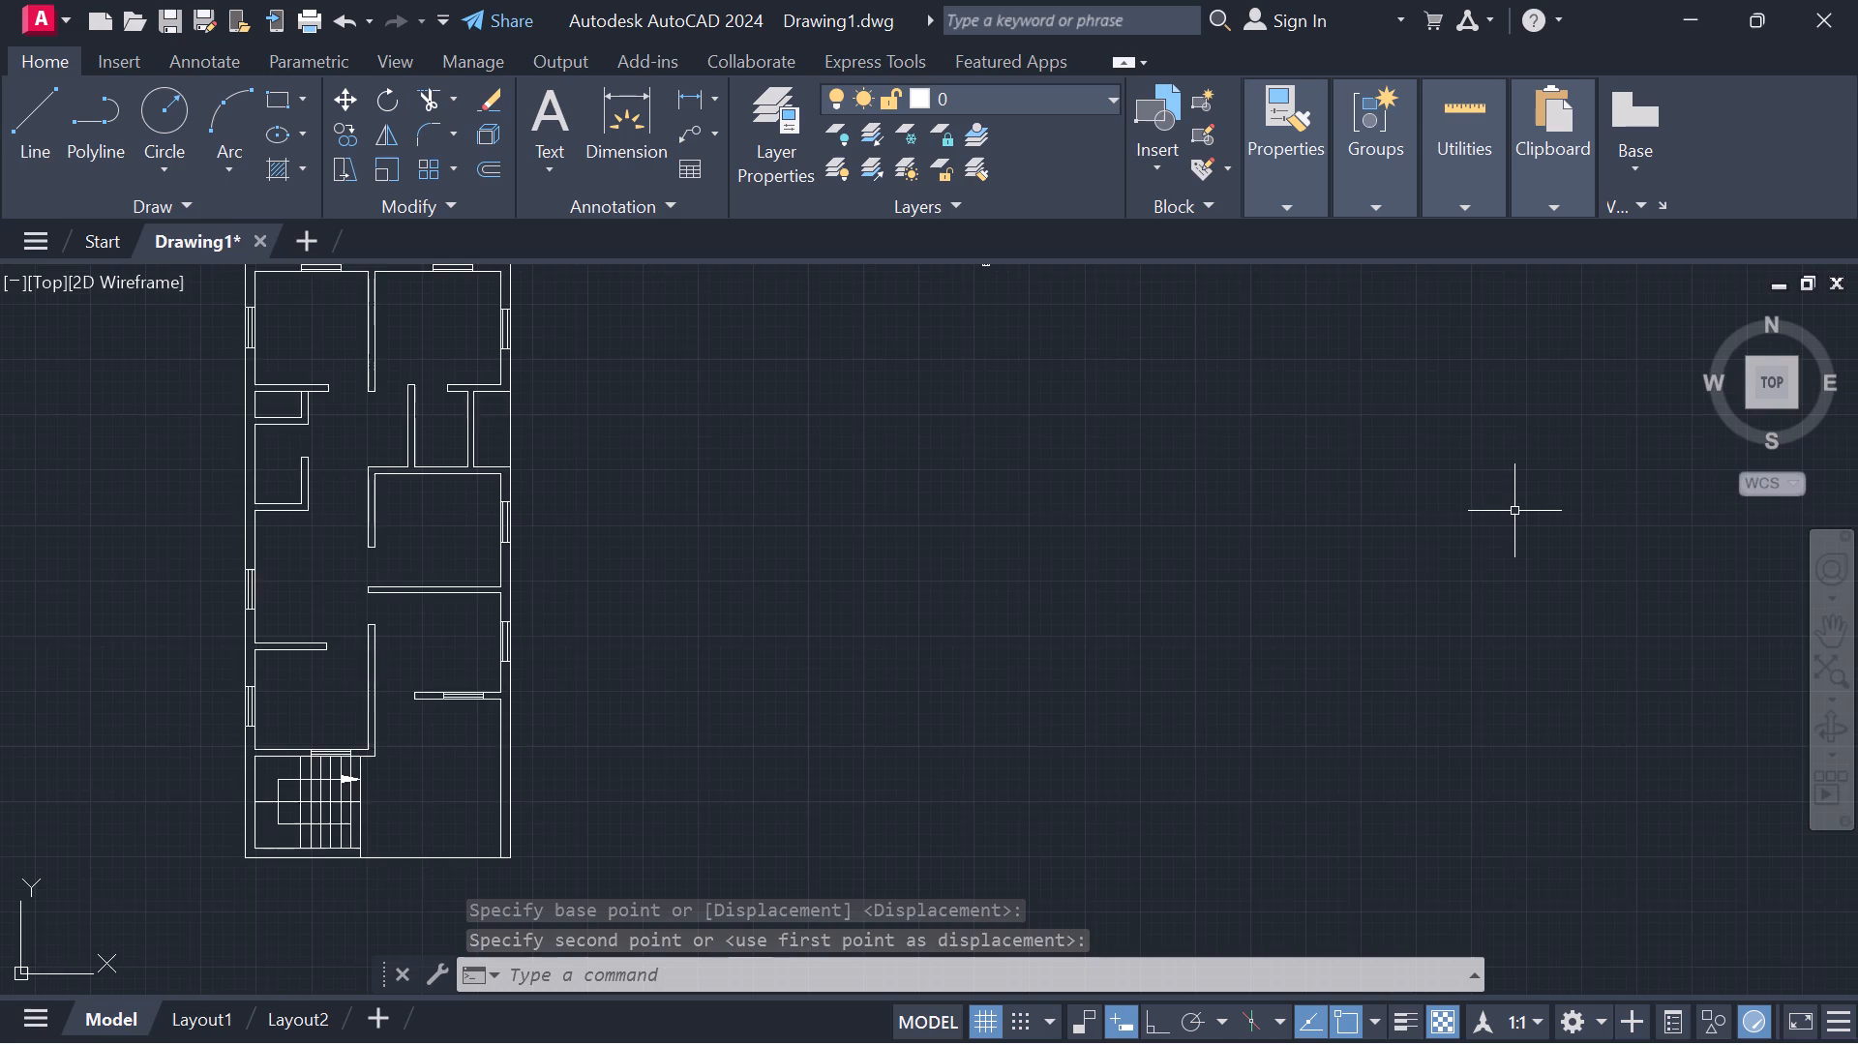
pyautogui.scroll(-1, 1514, 511)
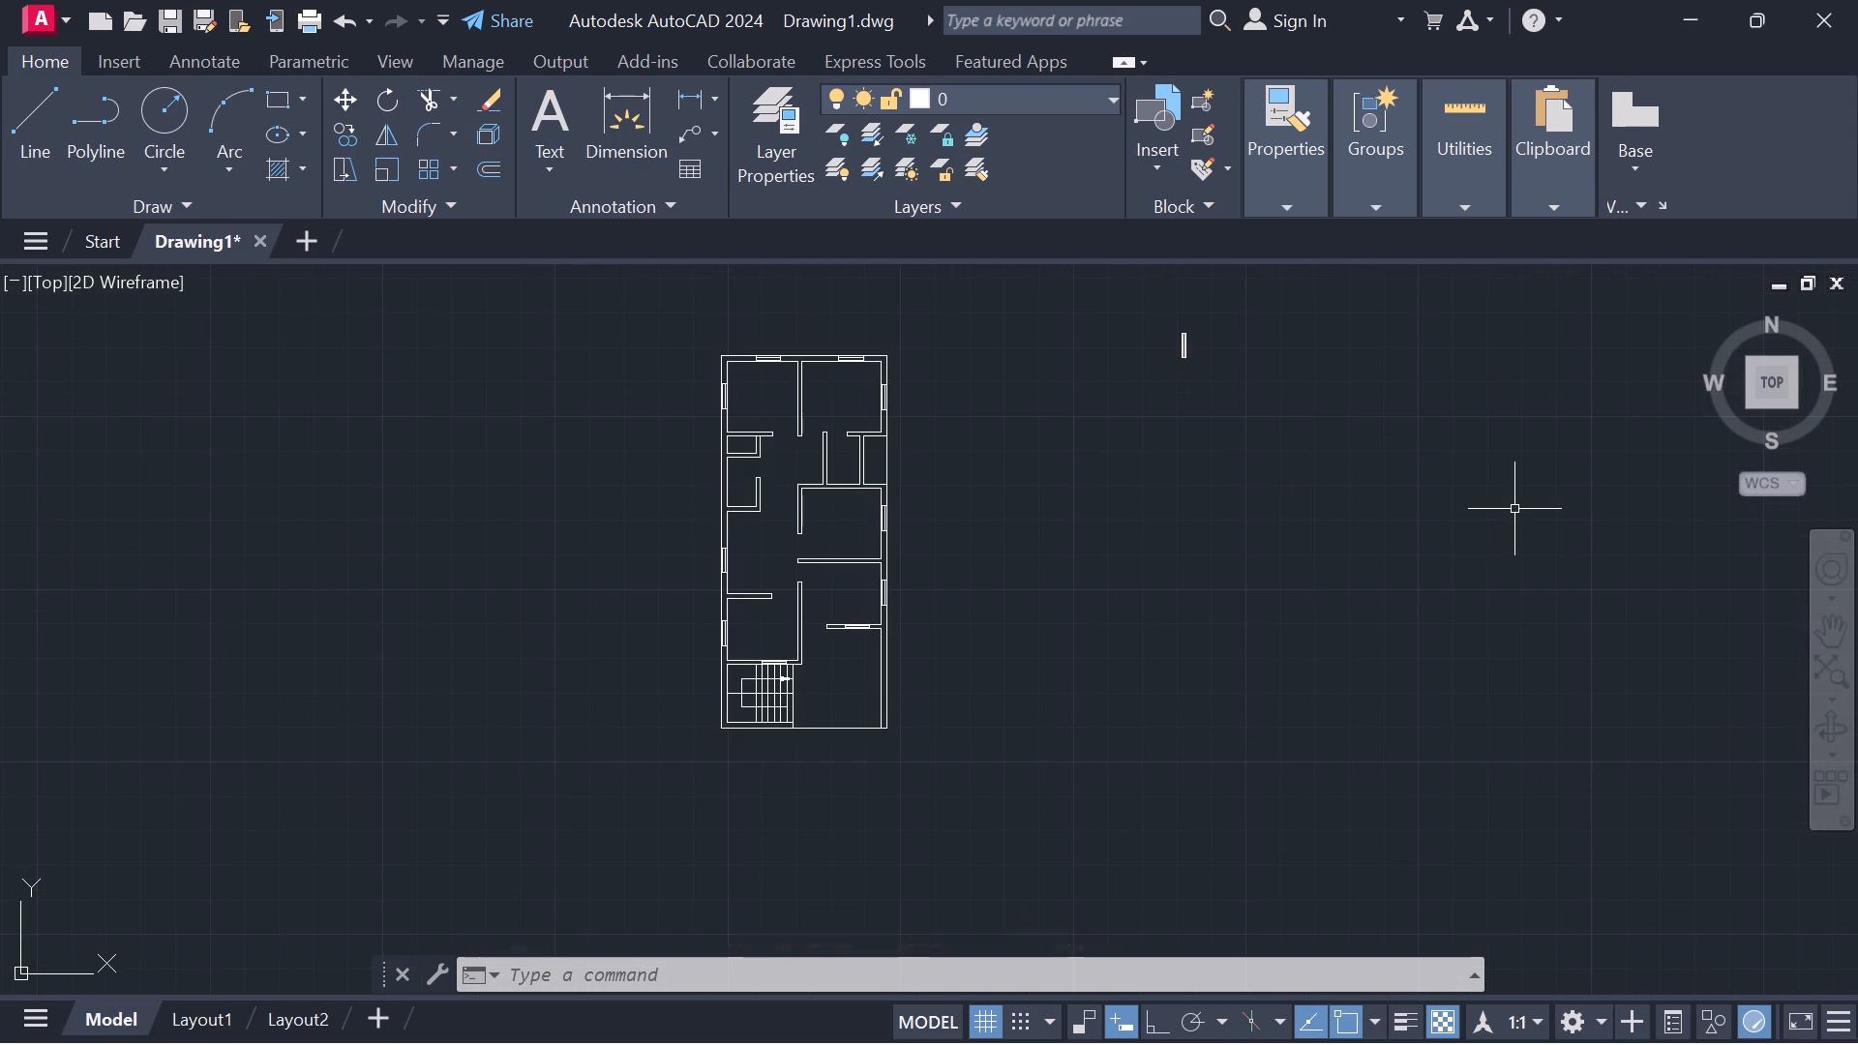
pyautogui.moveTo(1286, 313); pyautogui.dragTo(1166, 463)
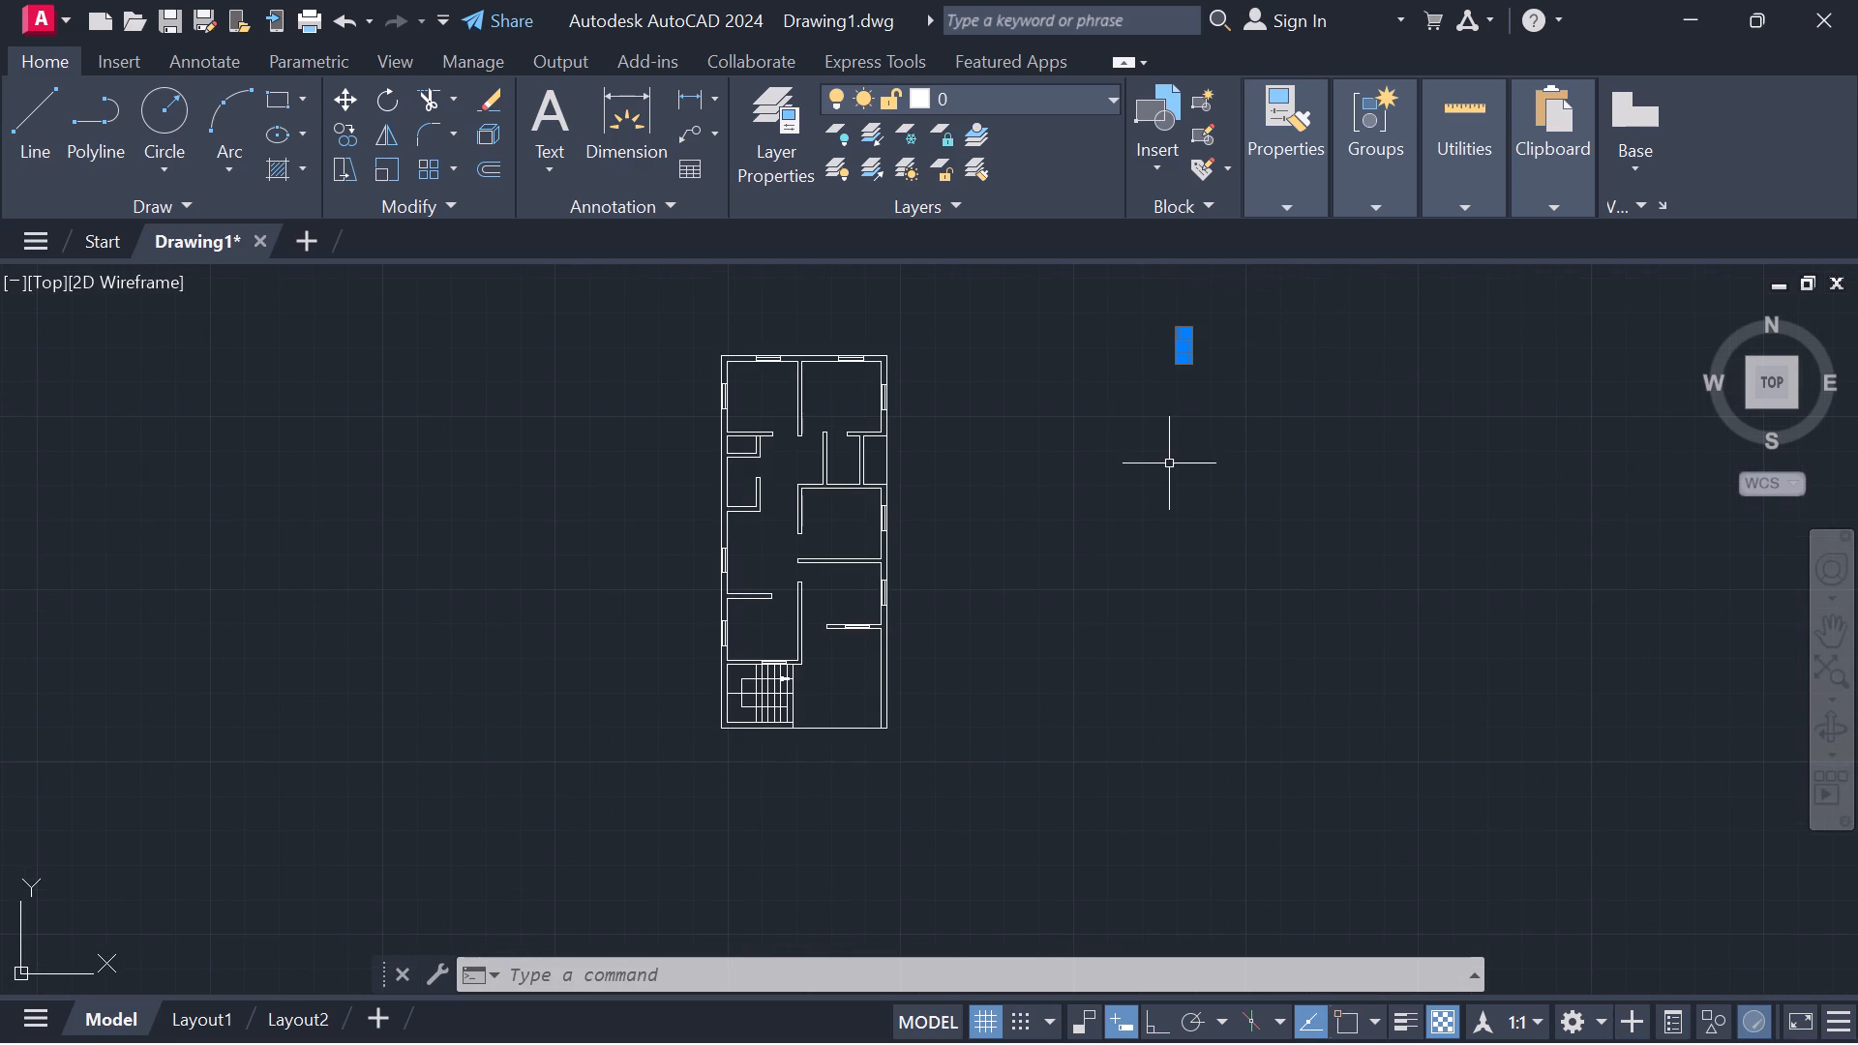
pyautogui.click(338, 96)
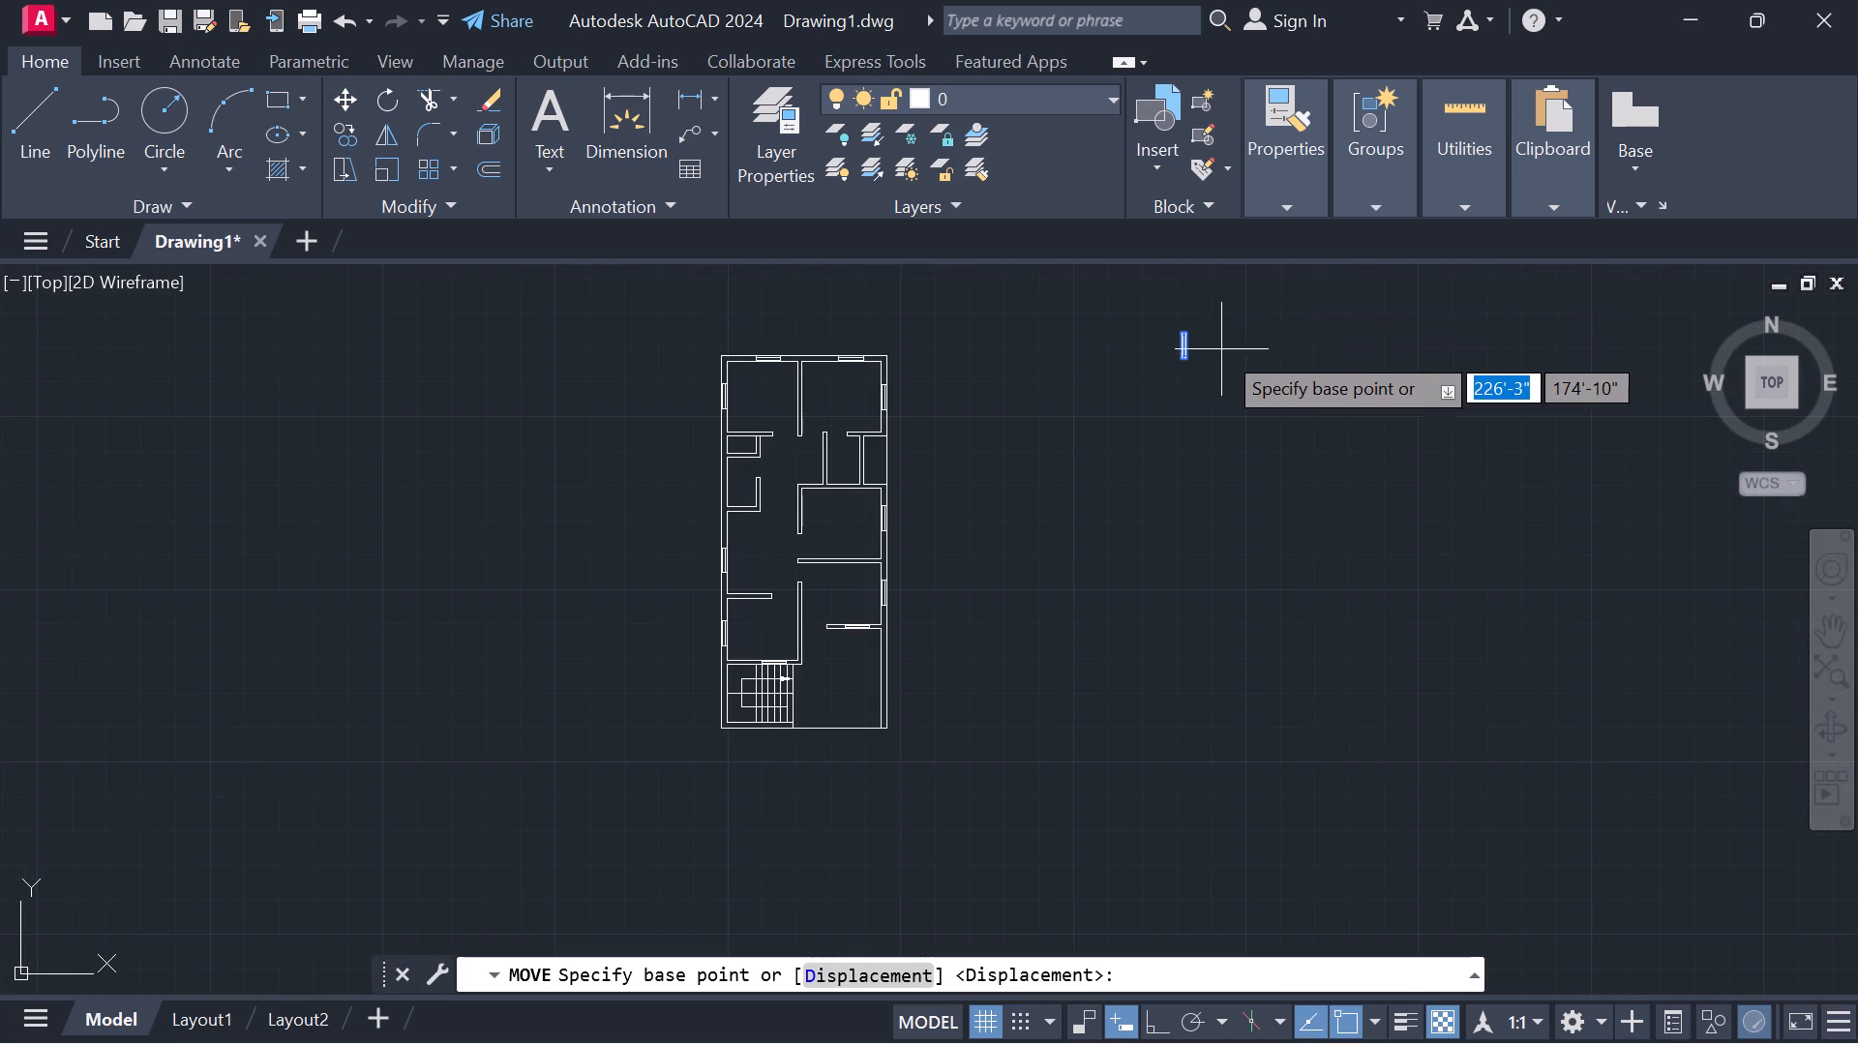
pyautogui.scroll(6, 1221, 349)
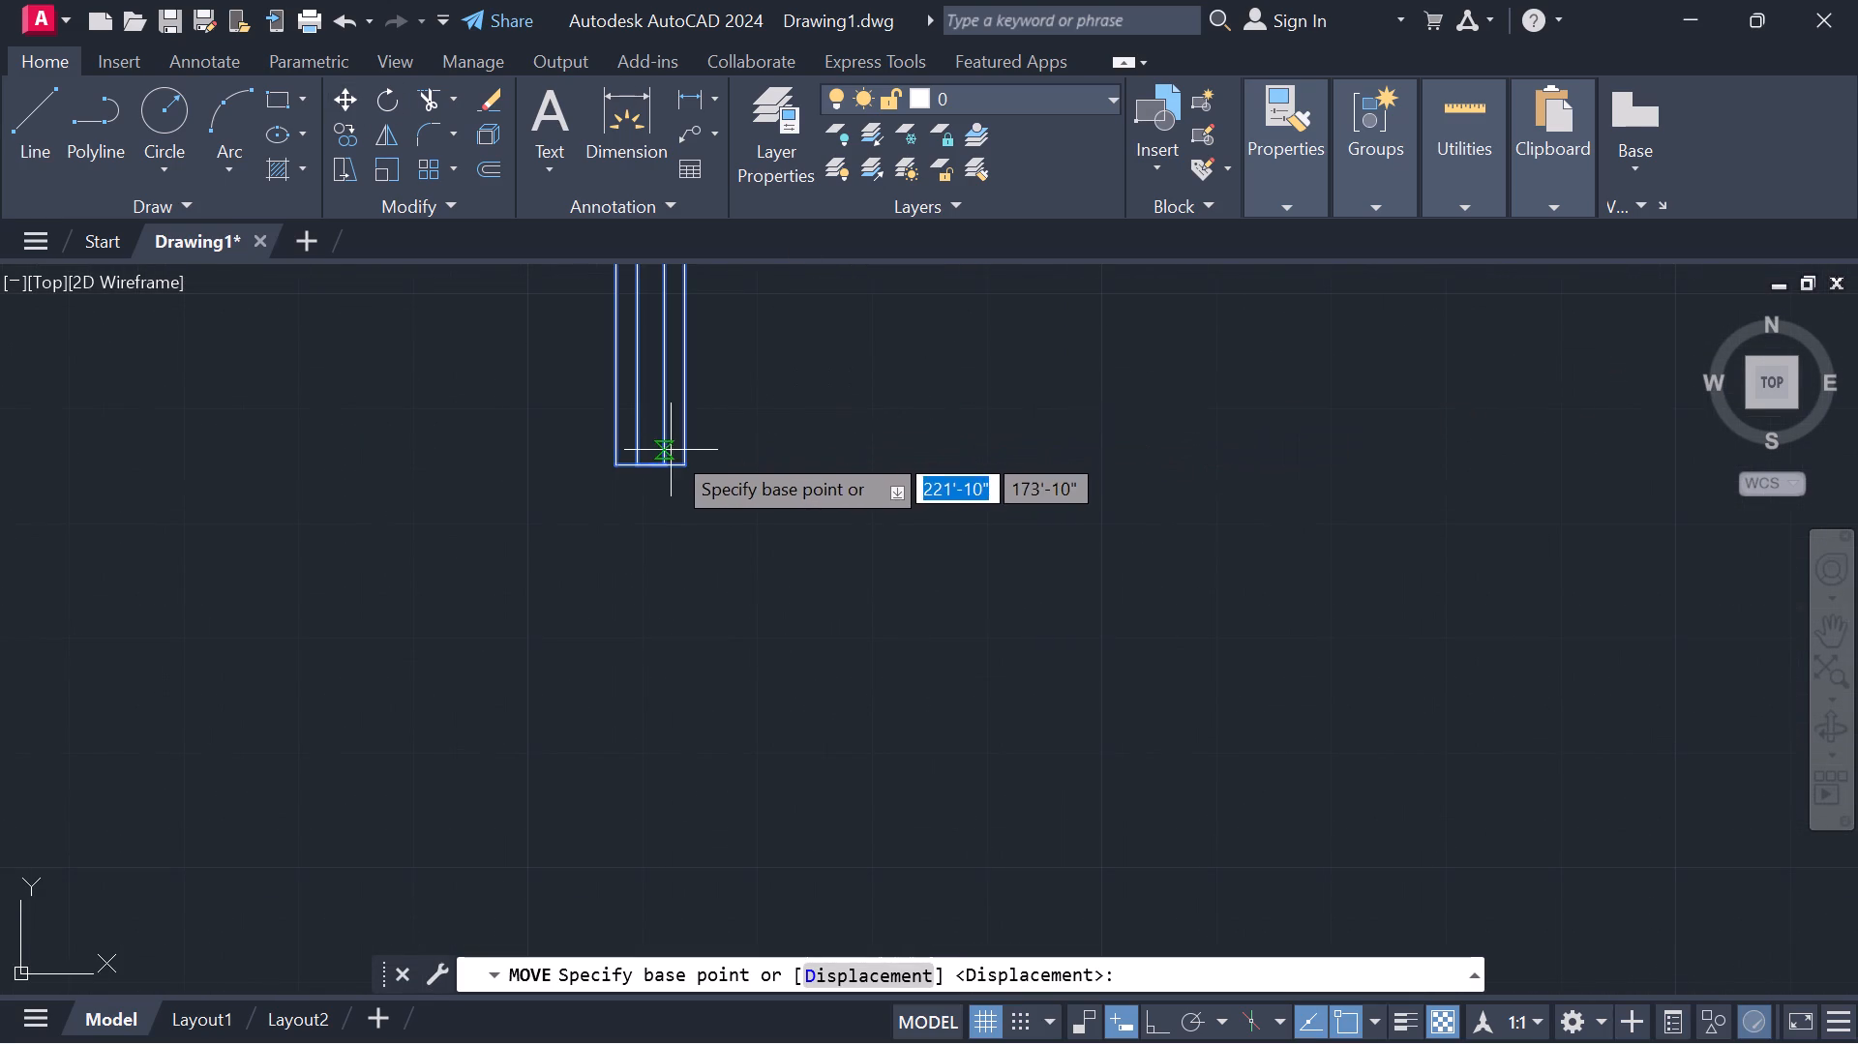
pyautogui.click(680, 456)
pyautogui.scroll(-5, 518, 643)
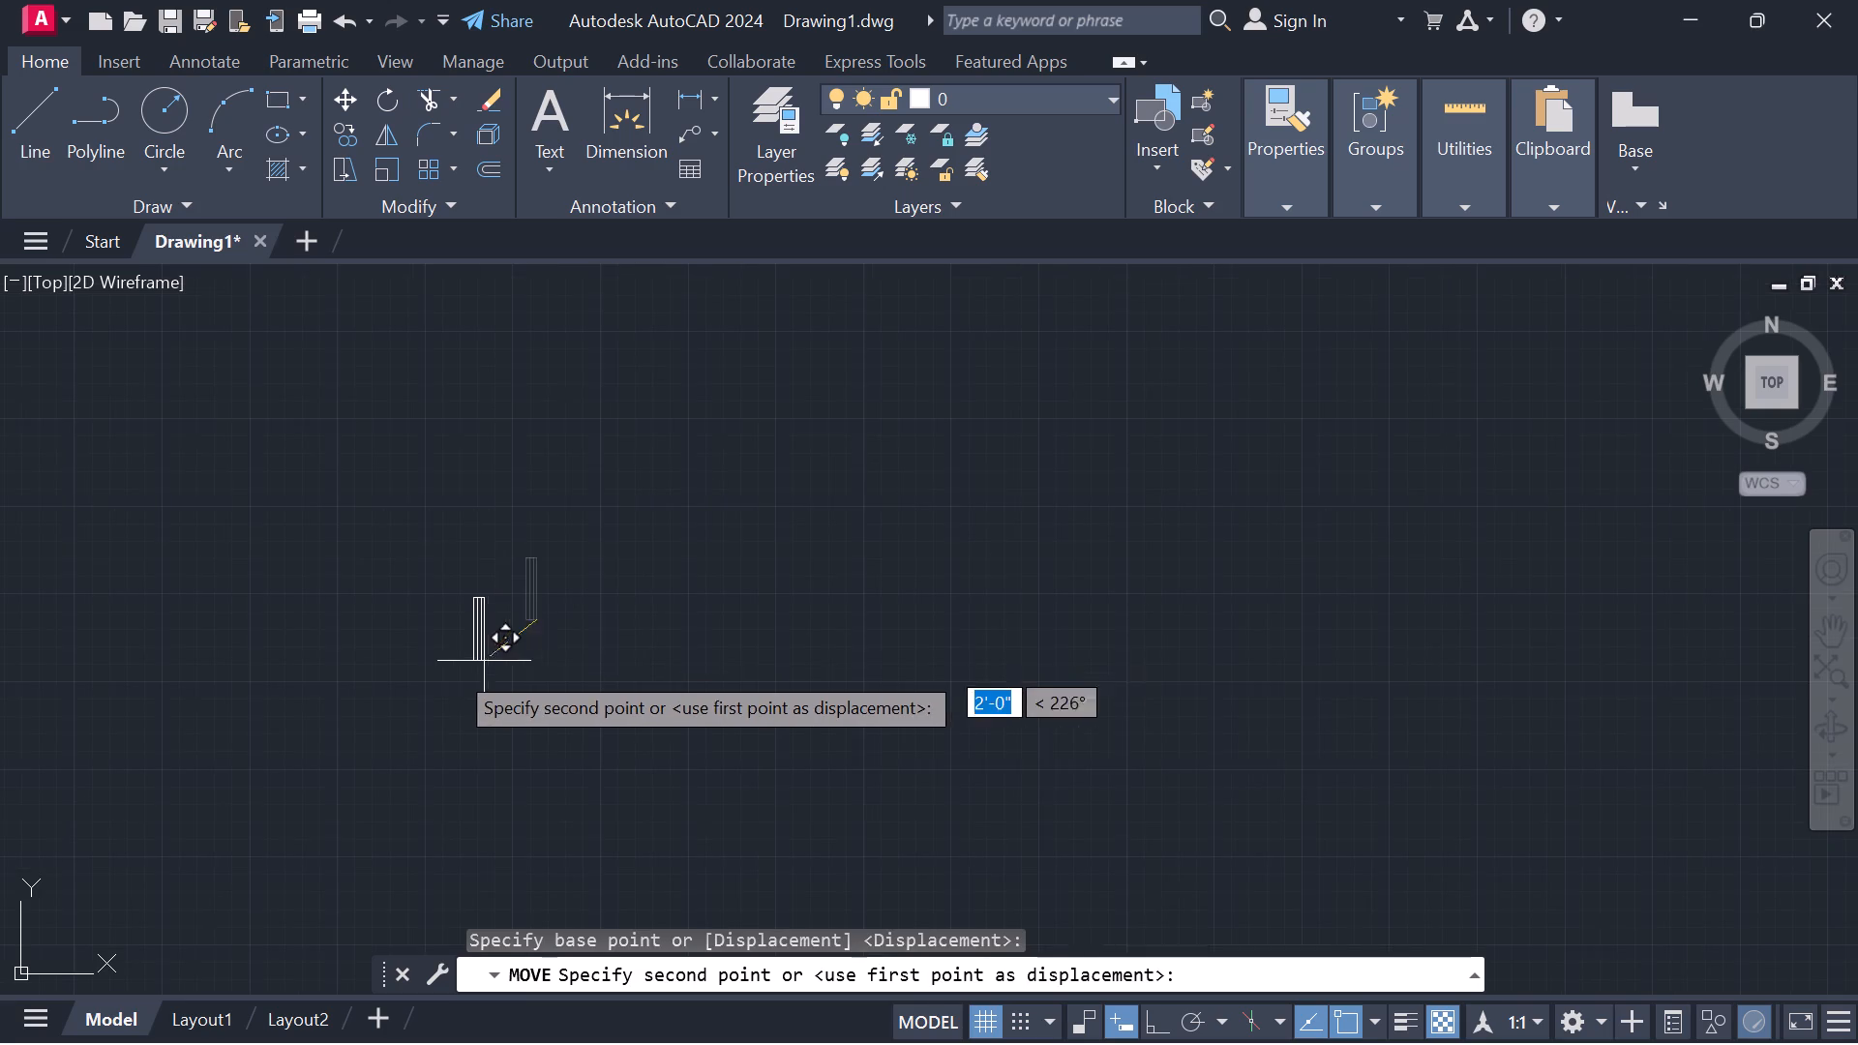
pyautogui.moveTo(418, 680); pyautogui.dragTo(1066, 465, button='middle')
pyautogui.moveTo(673, 696); pyautogui.dragTo(1039, 534, button='middle')
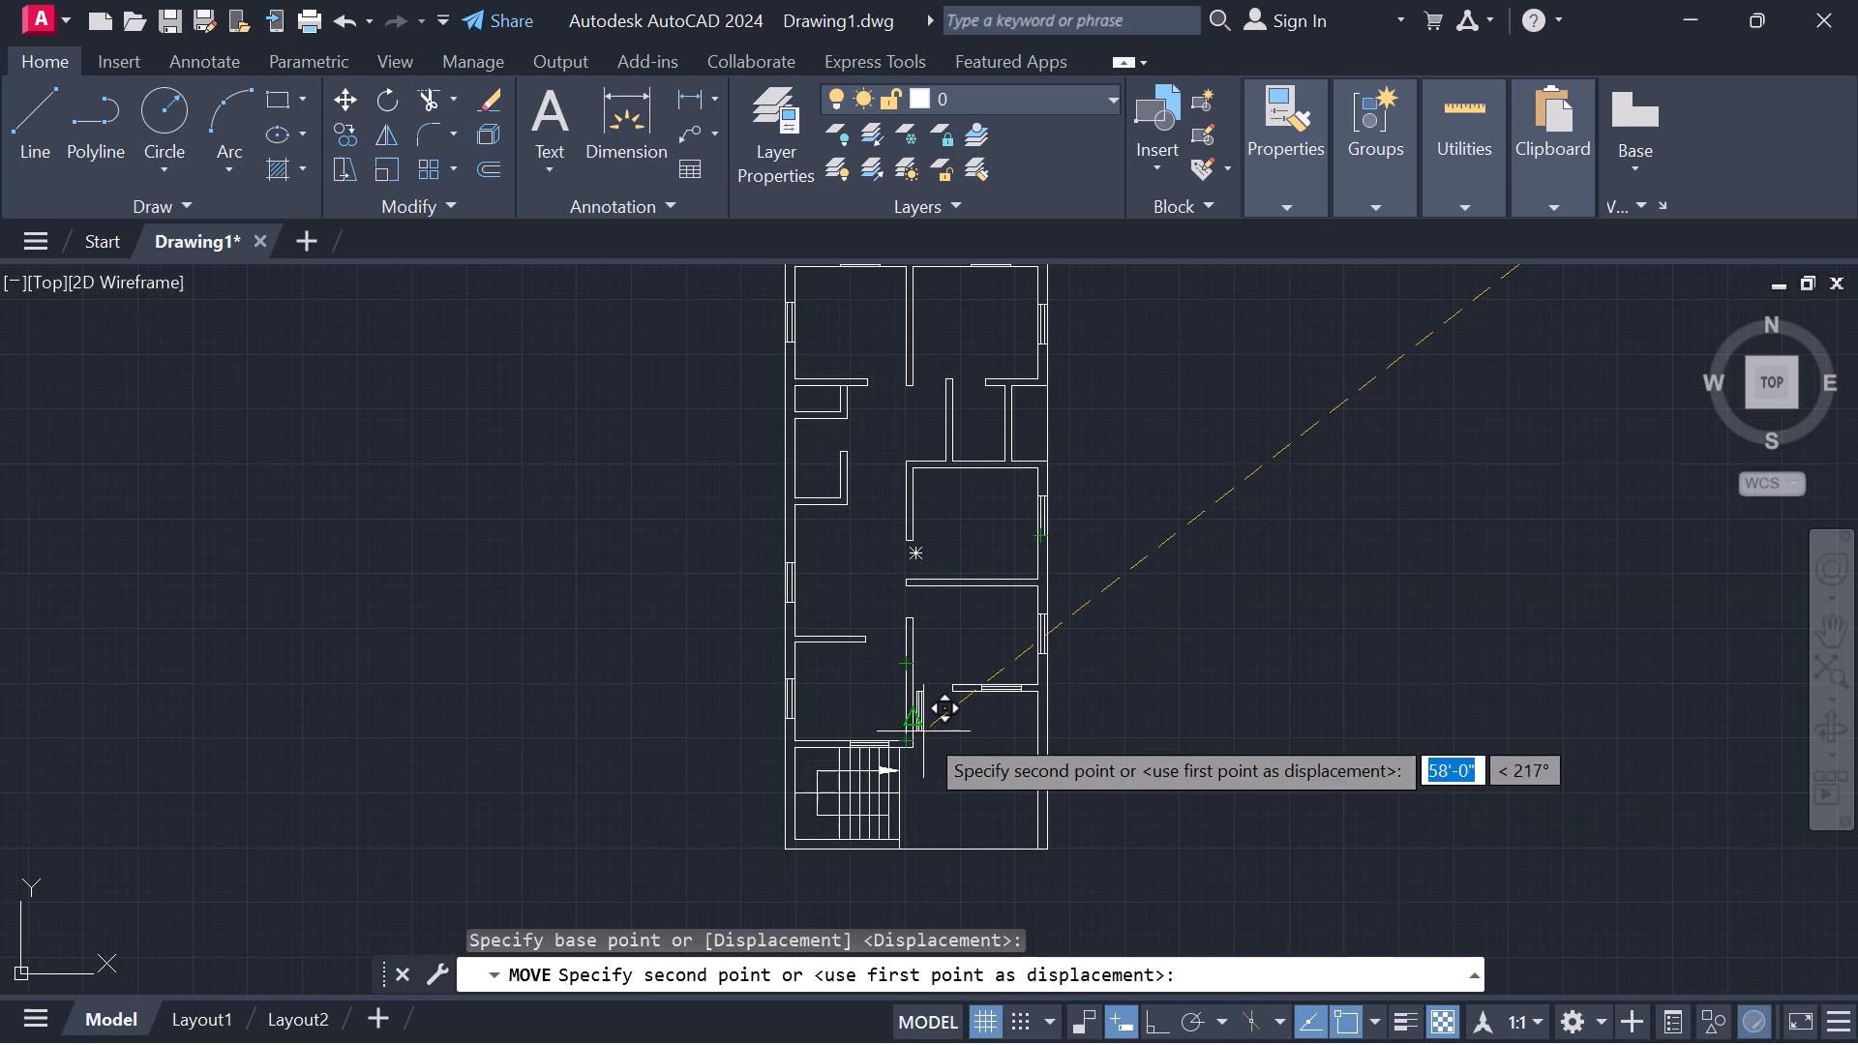
pyautogui.scroll(4, 924, 731)
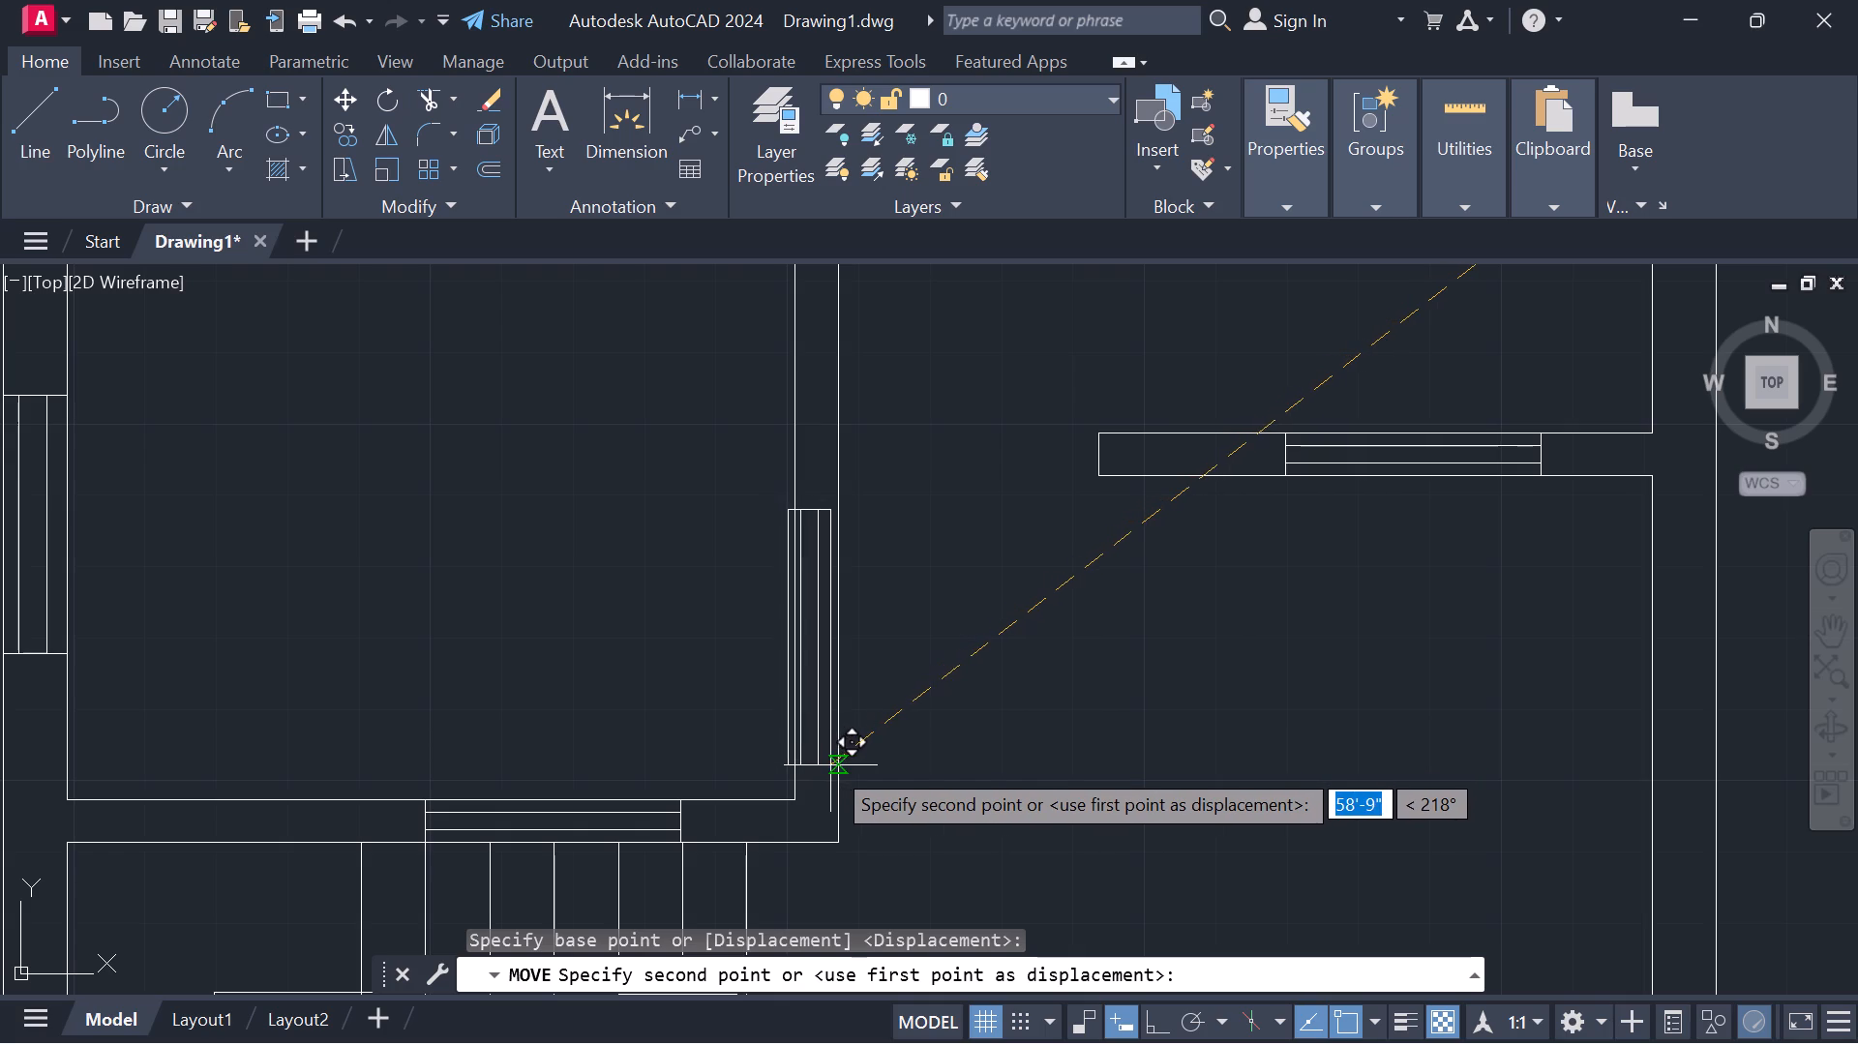
pyautogui.scroll(3, 831, 766)
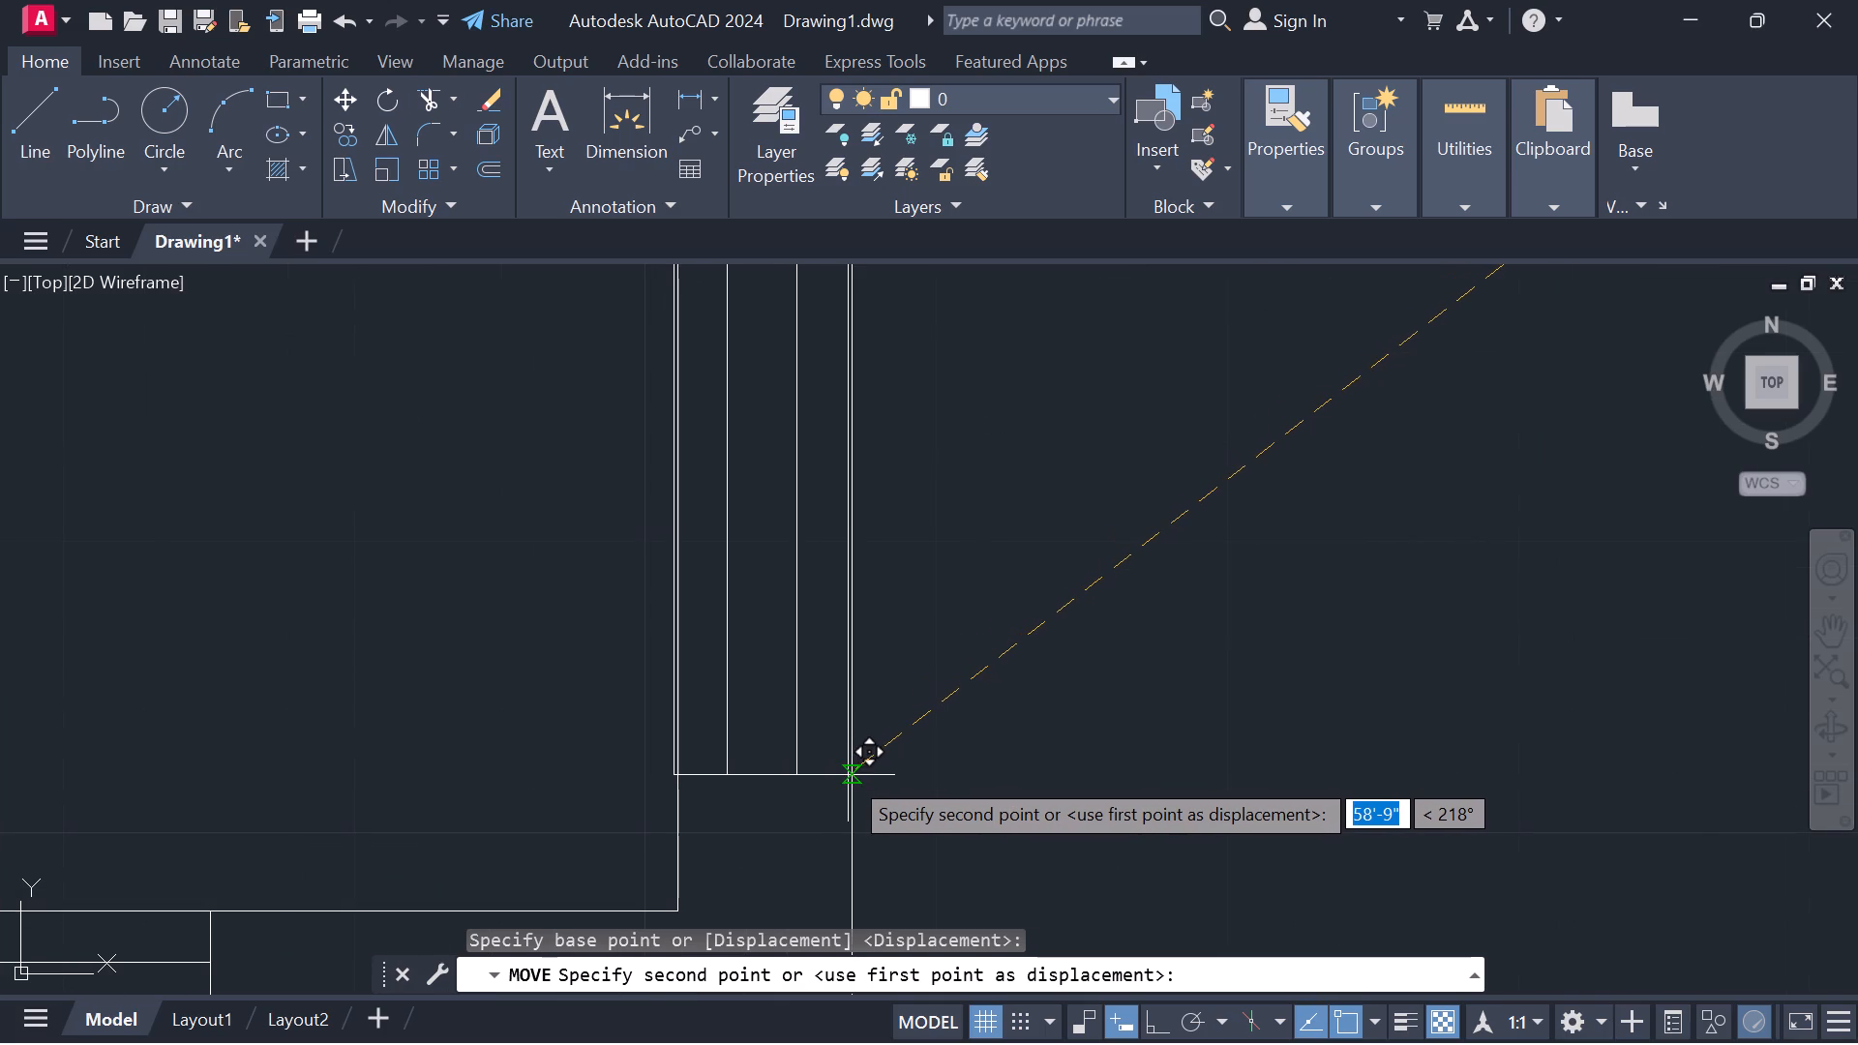
pyautogui.click(848, 775)
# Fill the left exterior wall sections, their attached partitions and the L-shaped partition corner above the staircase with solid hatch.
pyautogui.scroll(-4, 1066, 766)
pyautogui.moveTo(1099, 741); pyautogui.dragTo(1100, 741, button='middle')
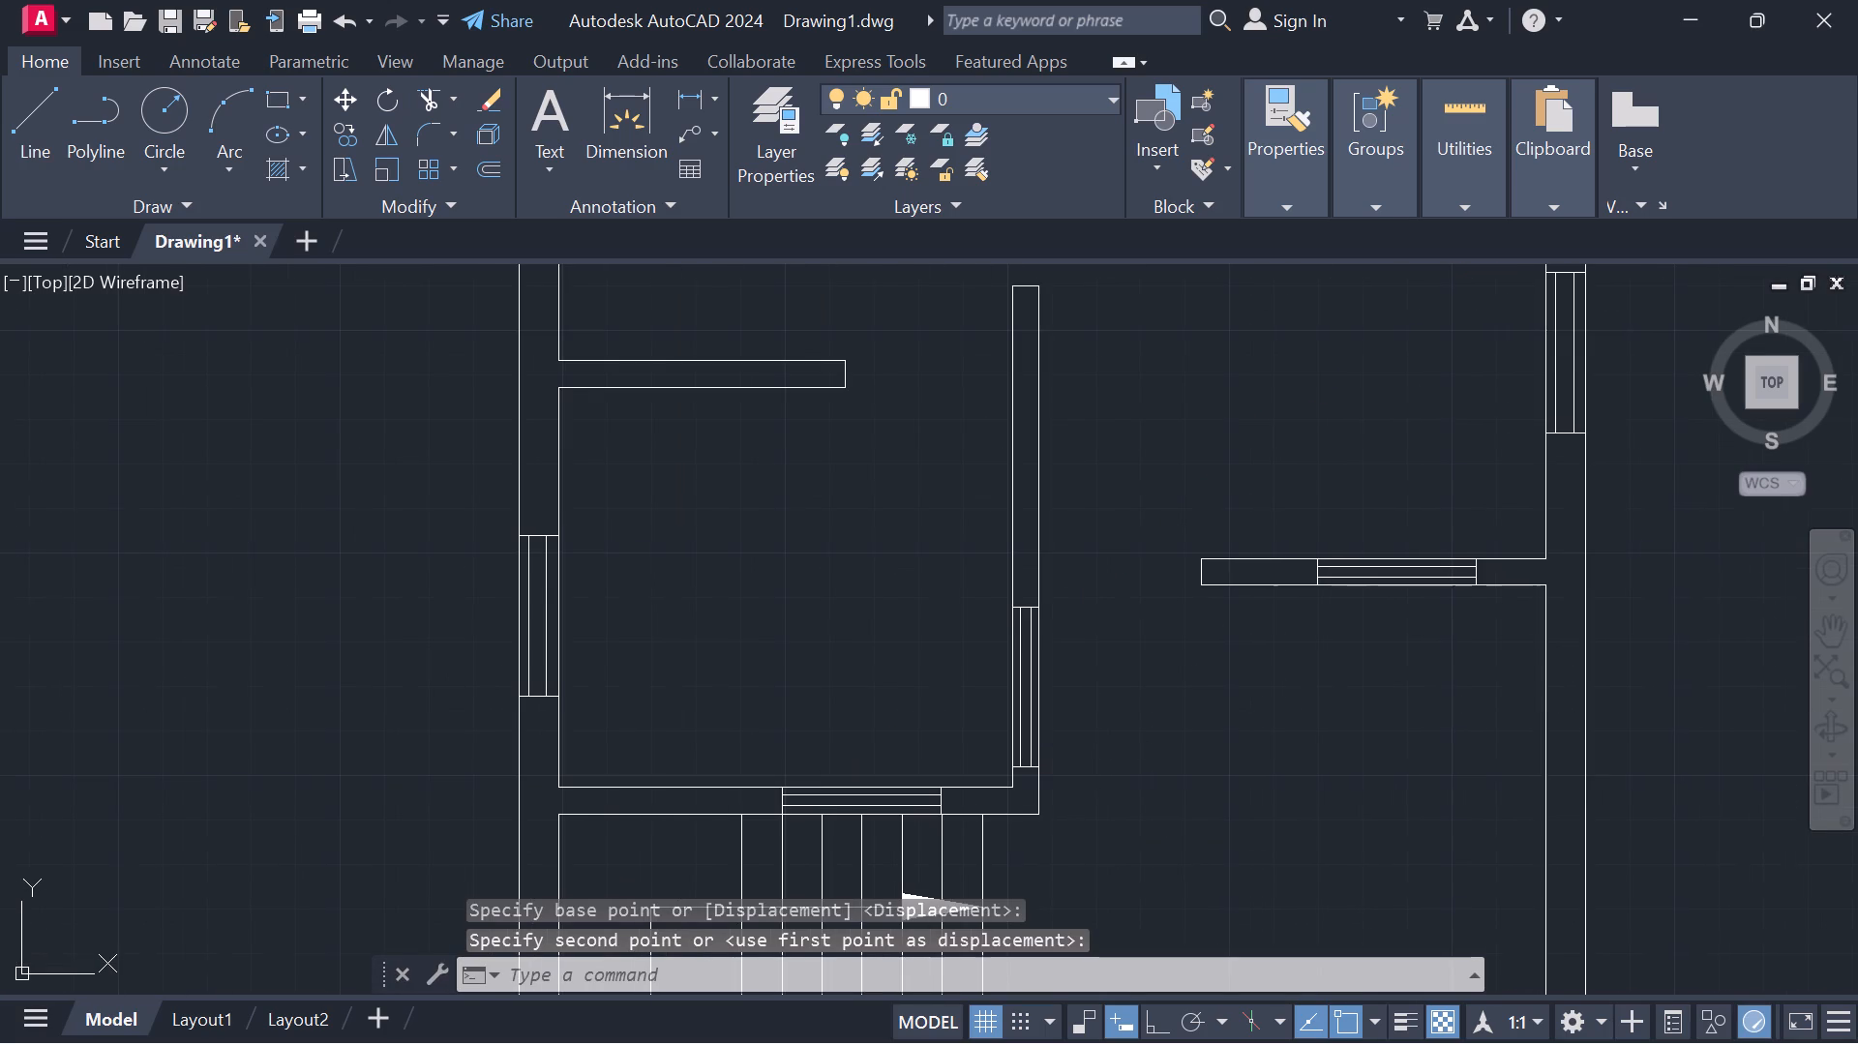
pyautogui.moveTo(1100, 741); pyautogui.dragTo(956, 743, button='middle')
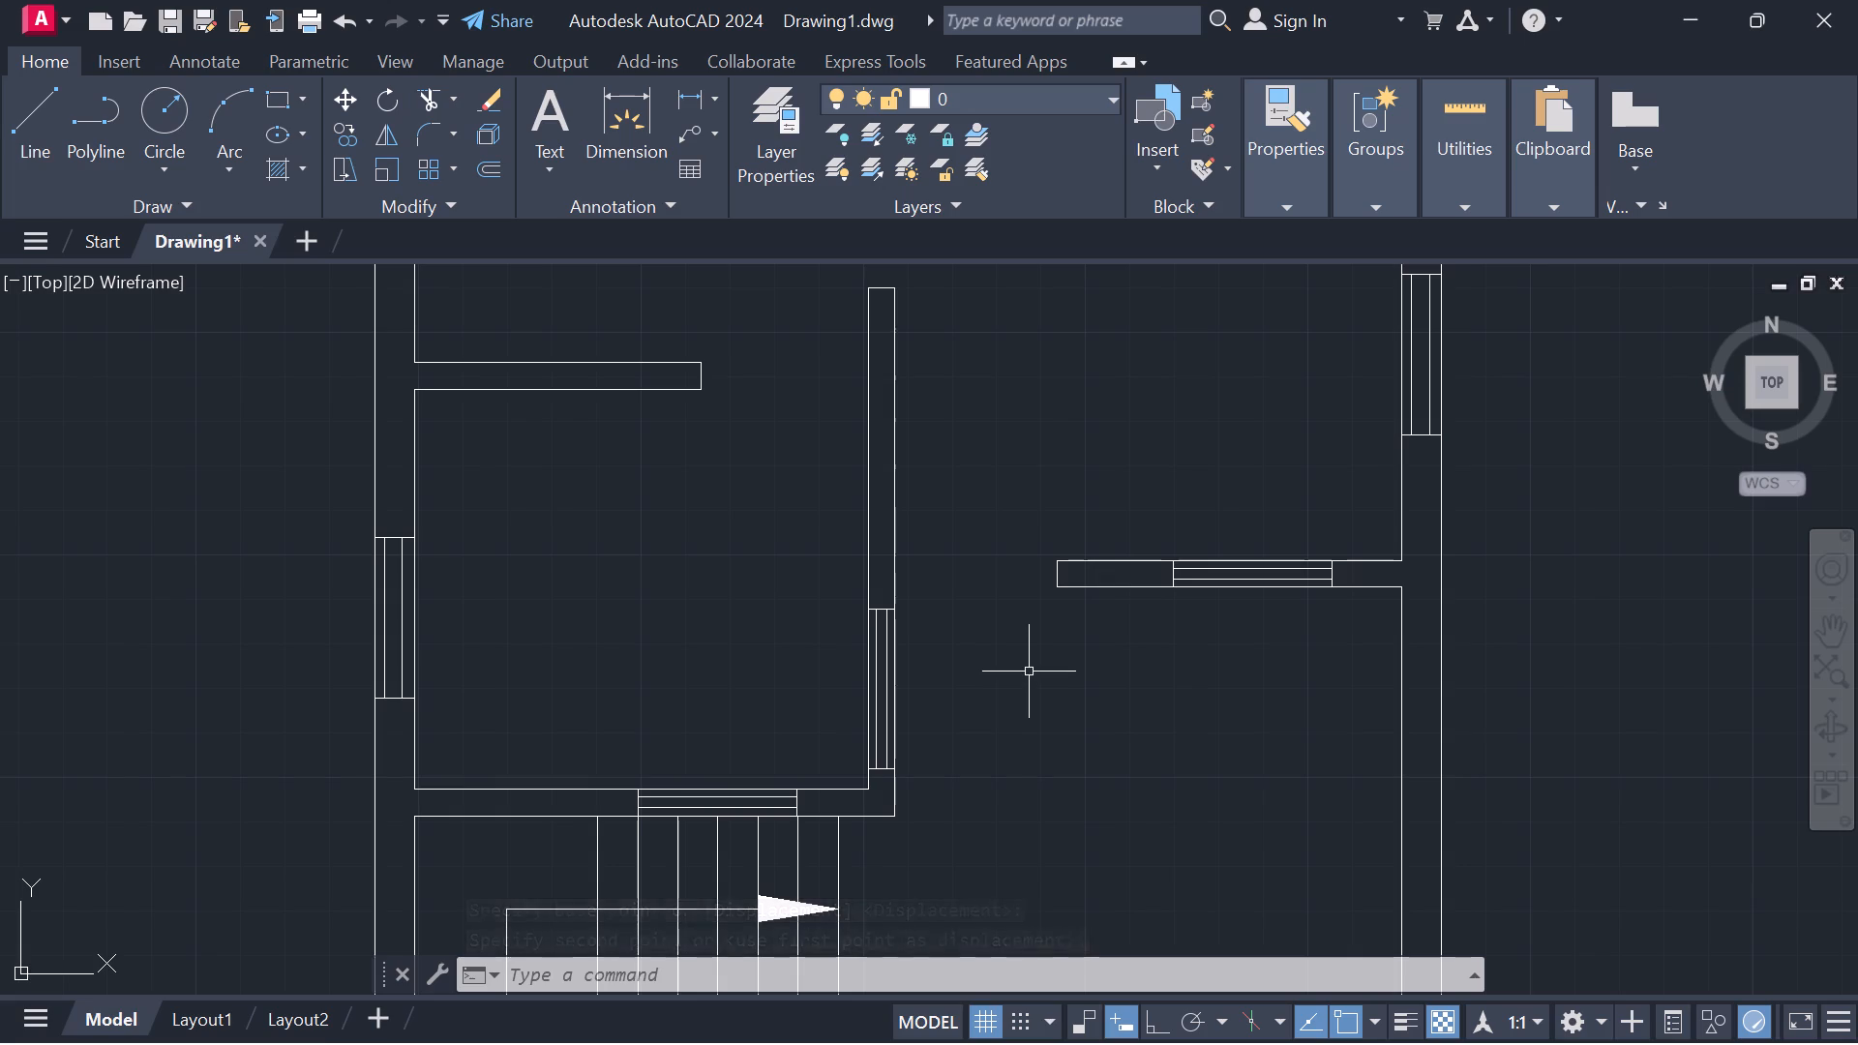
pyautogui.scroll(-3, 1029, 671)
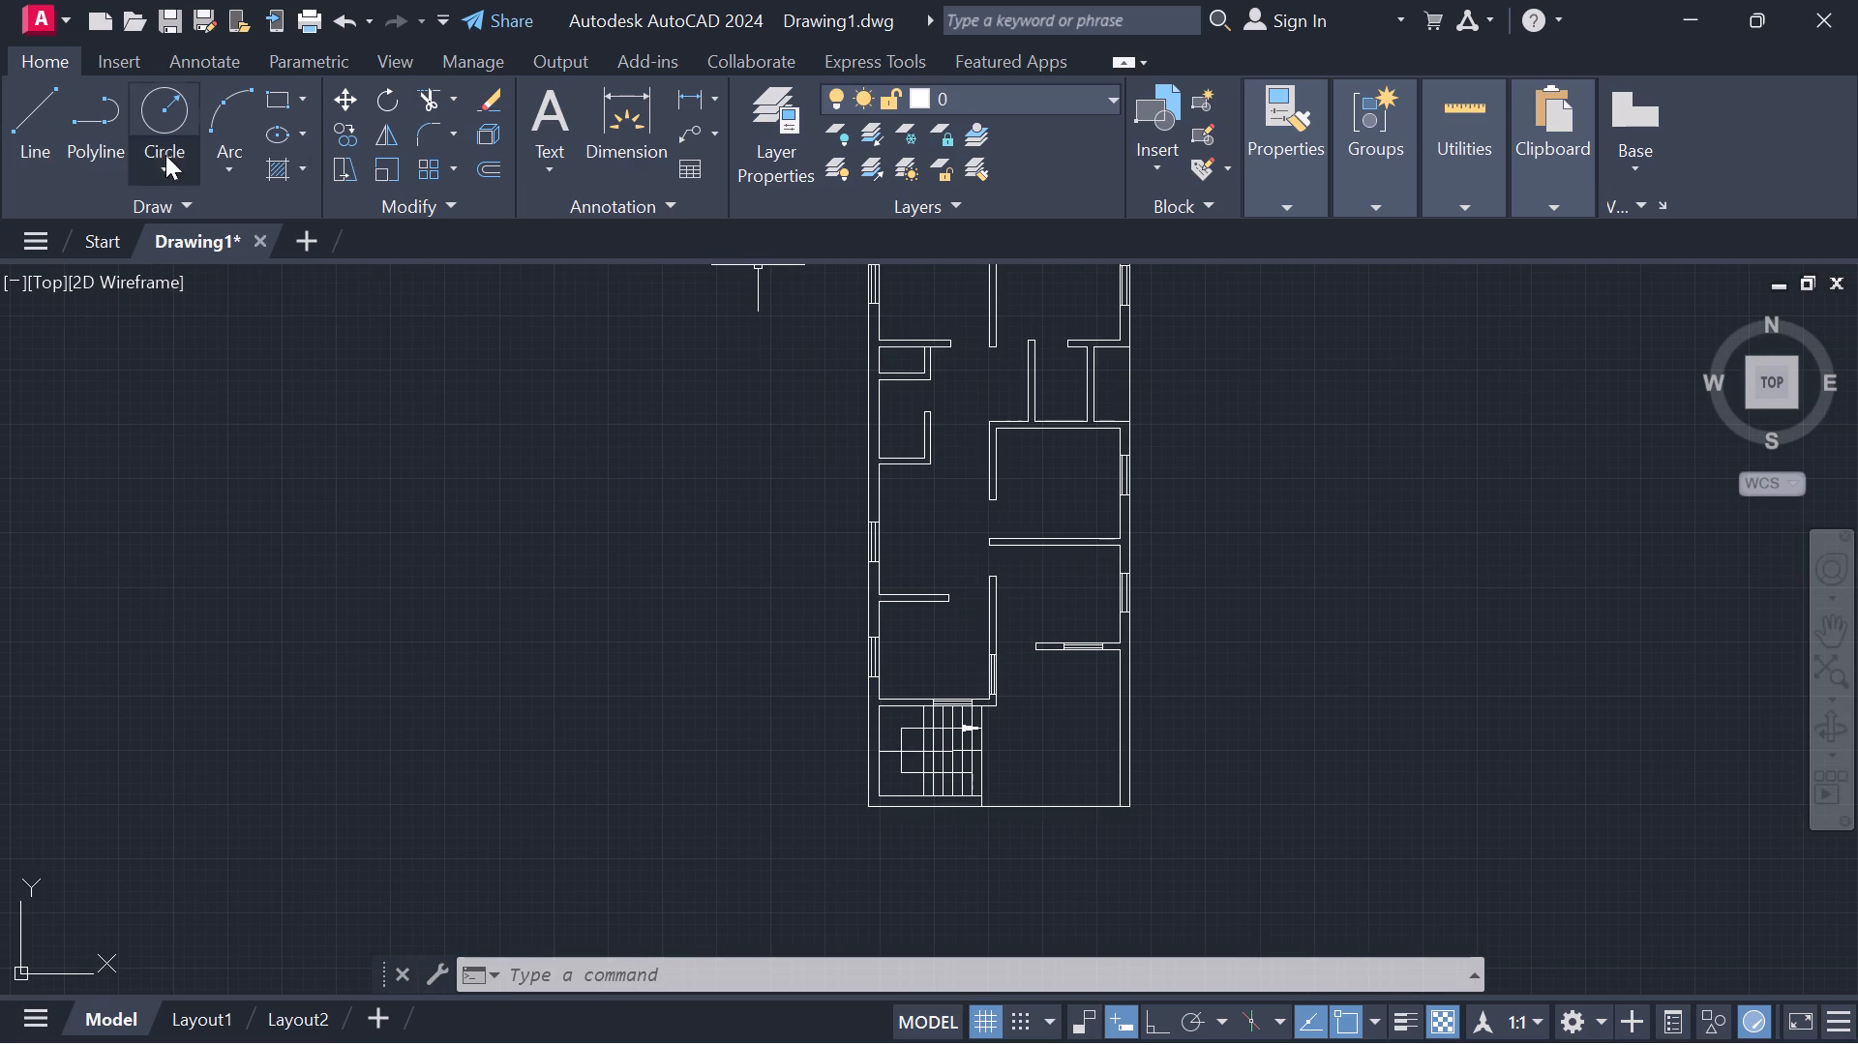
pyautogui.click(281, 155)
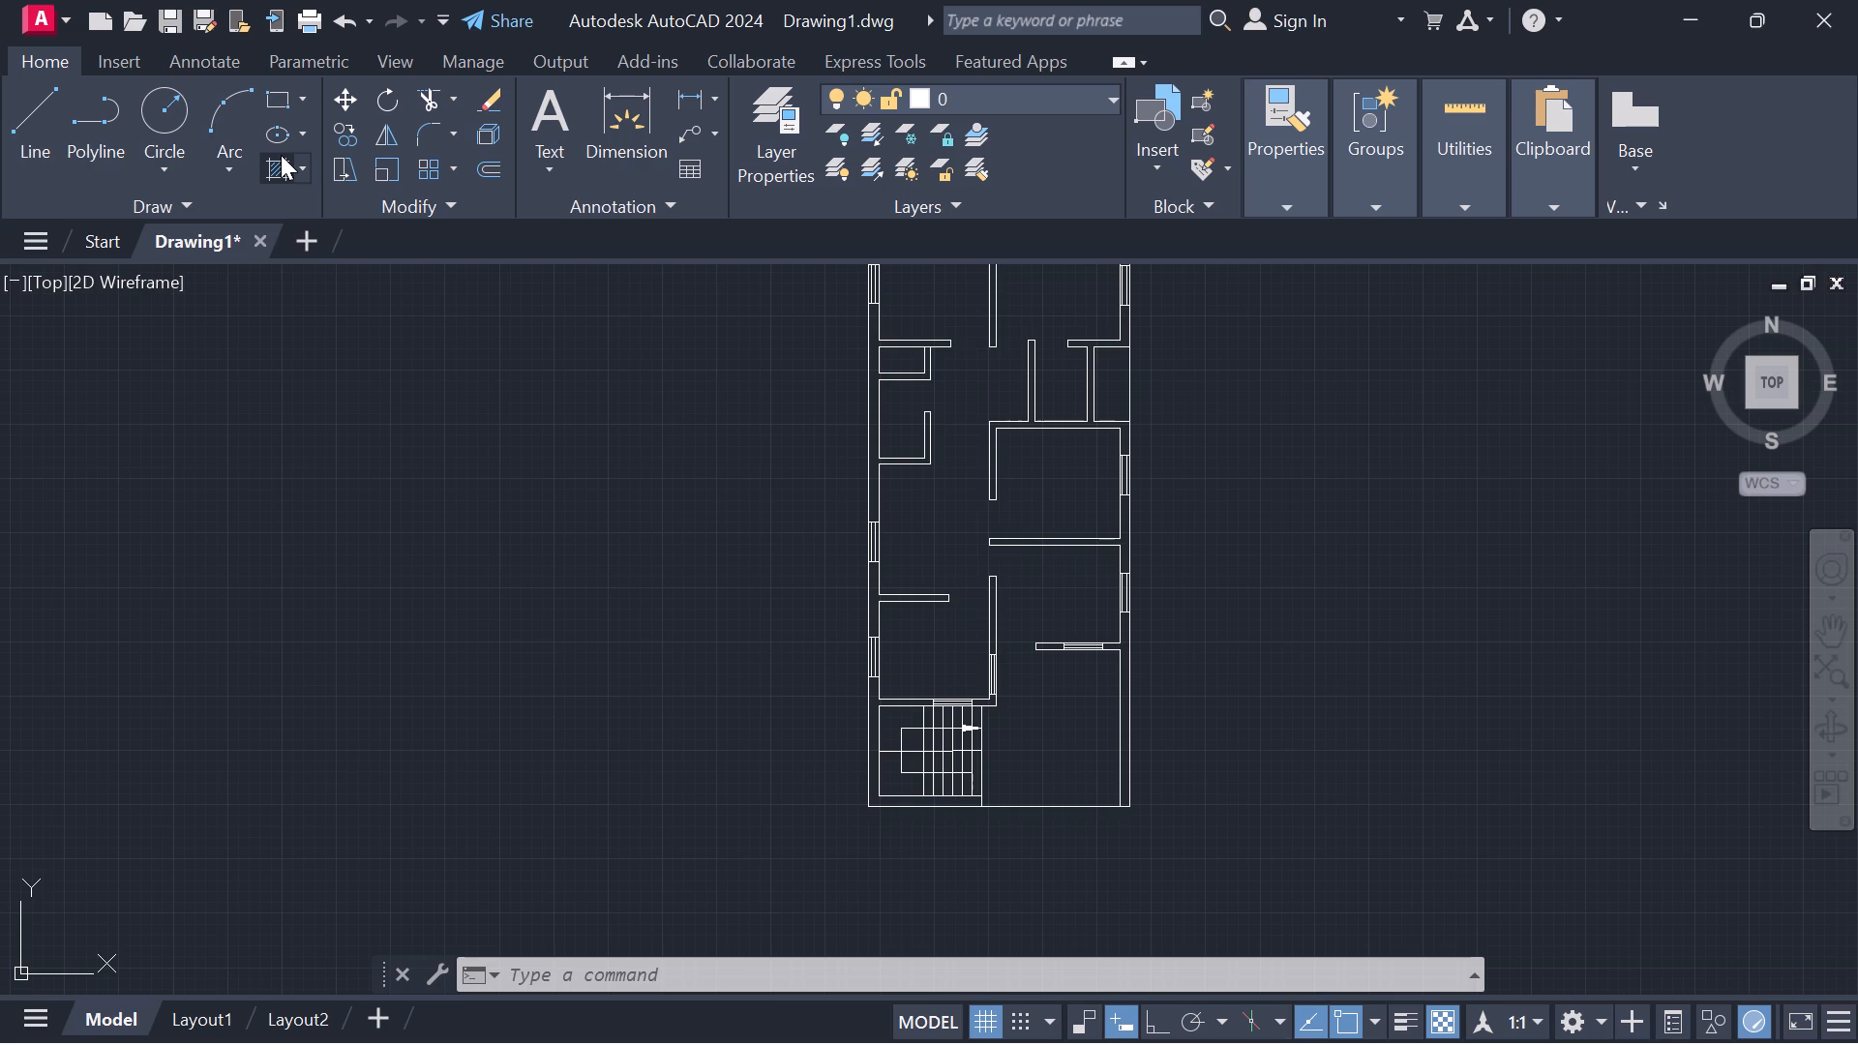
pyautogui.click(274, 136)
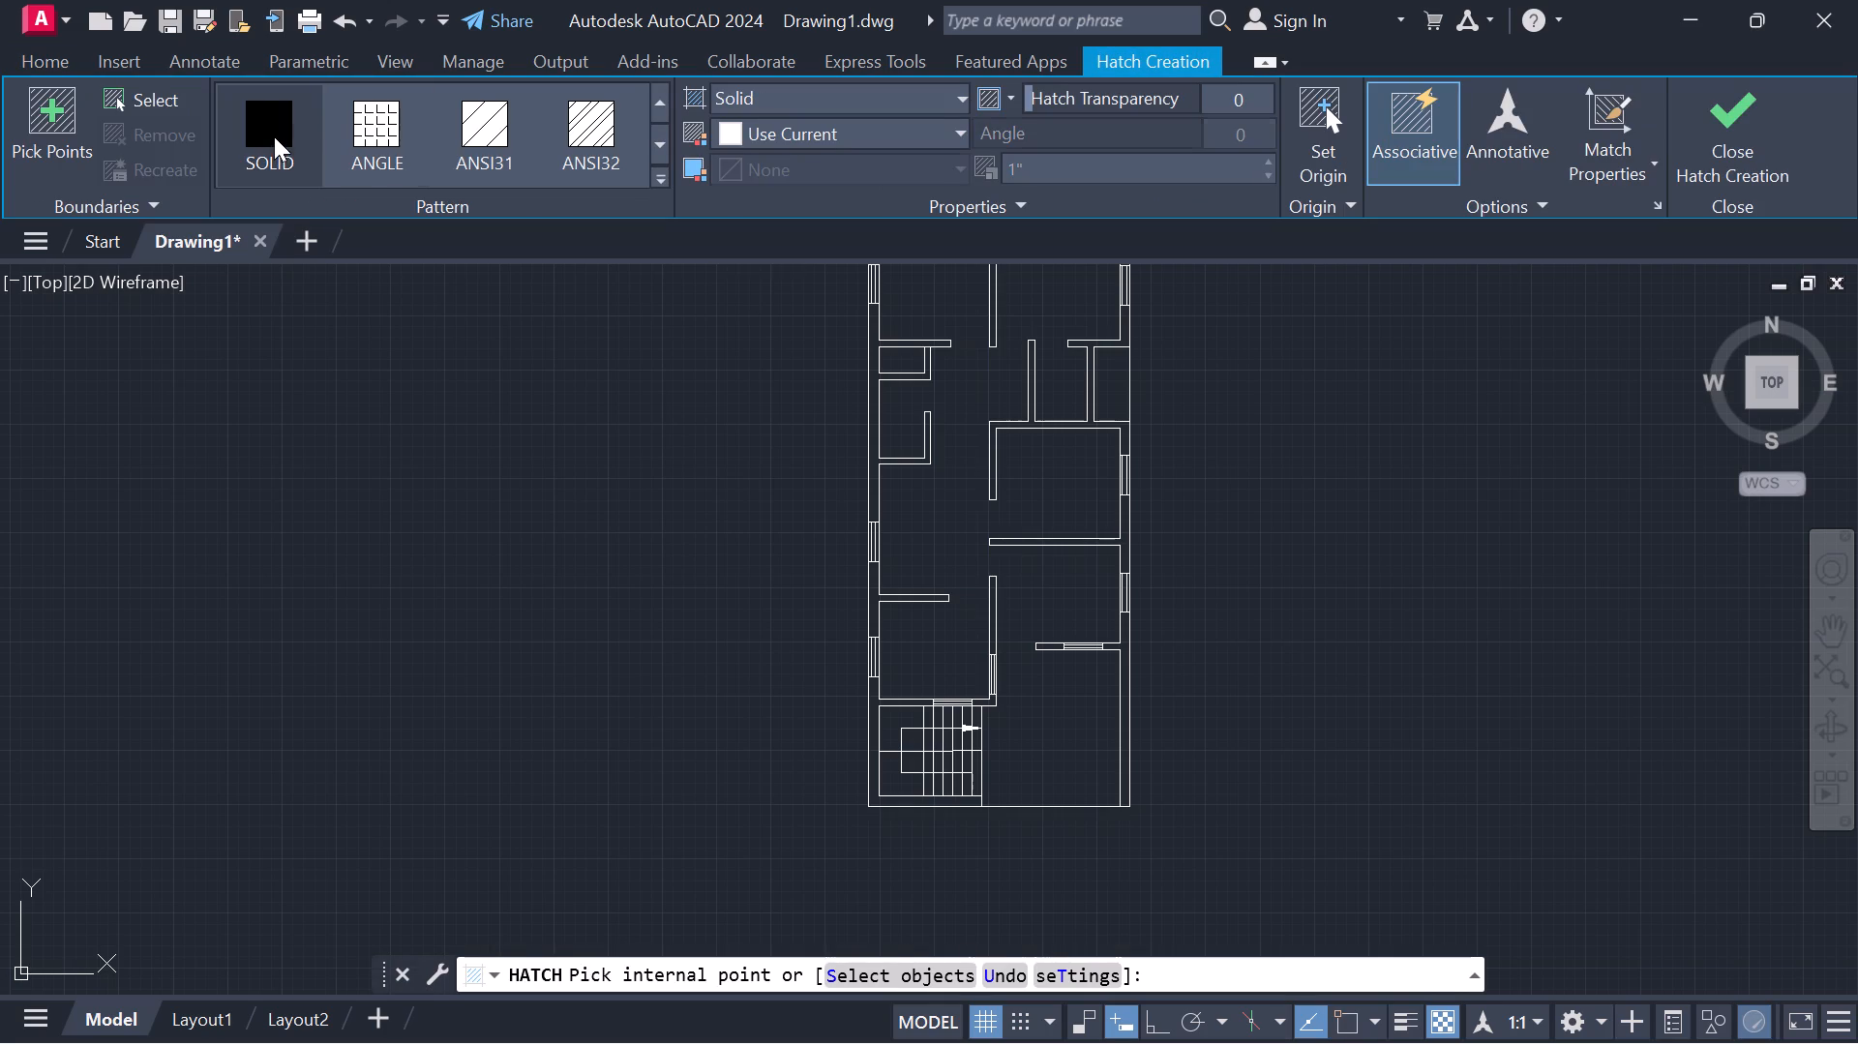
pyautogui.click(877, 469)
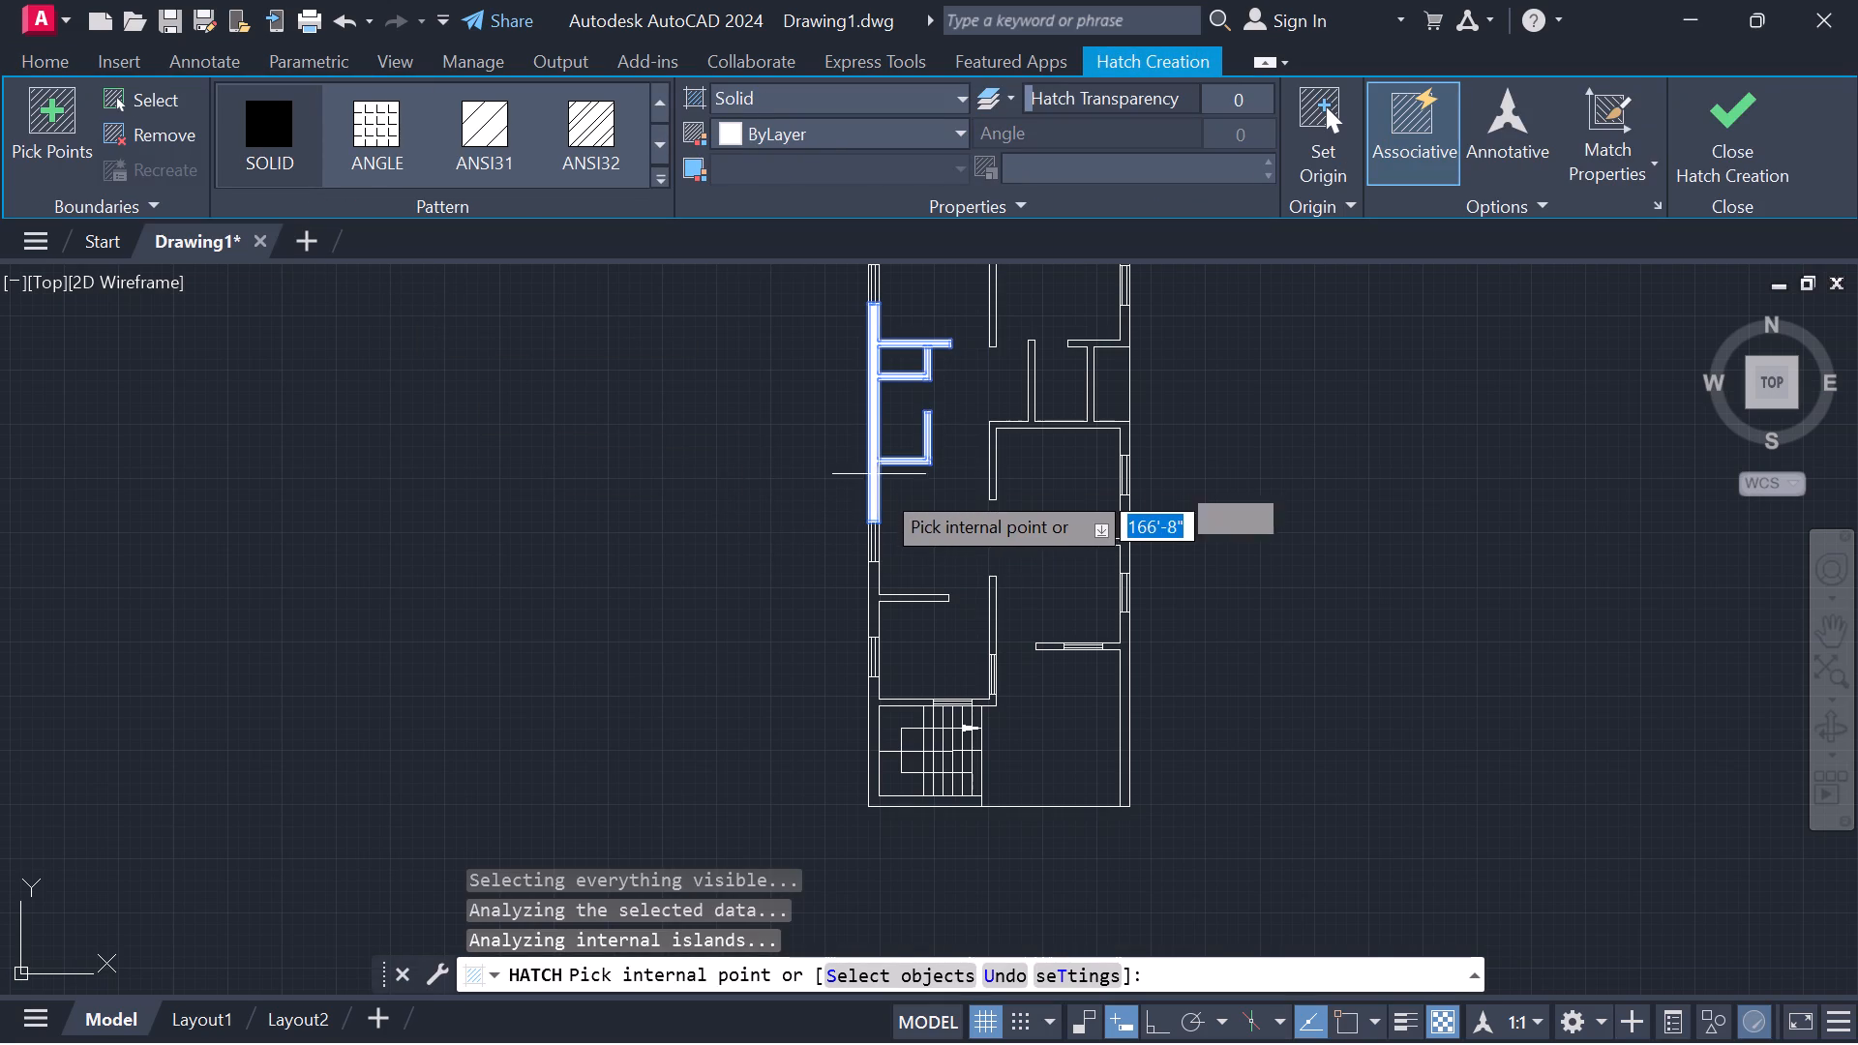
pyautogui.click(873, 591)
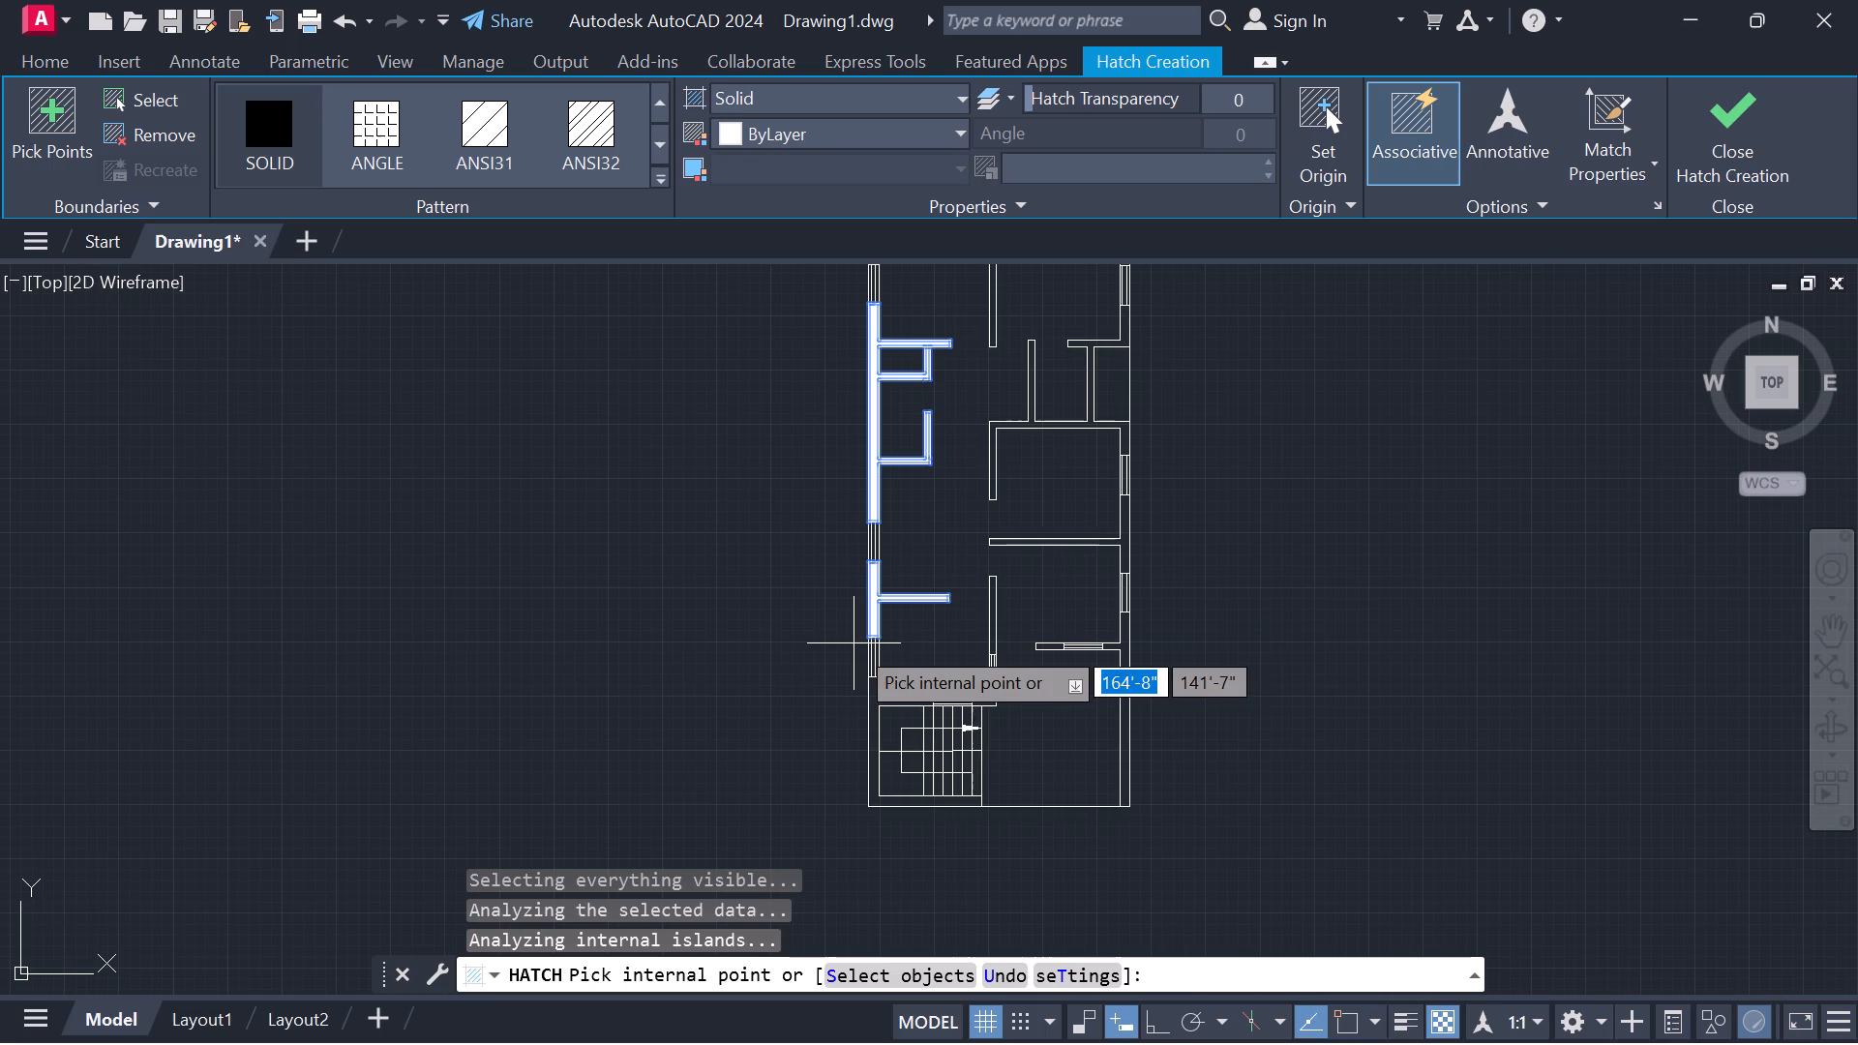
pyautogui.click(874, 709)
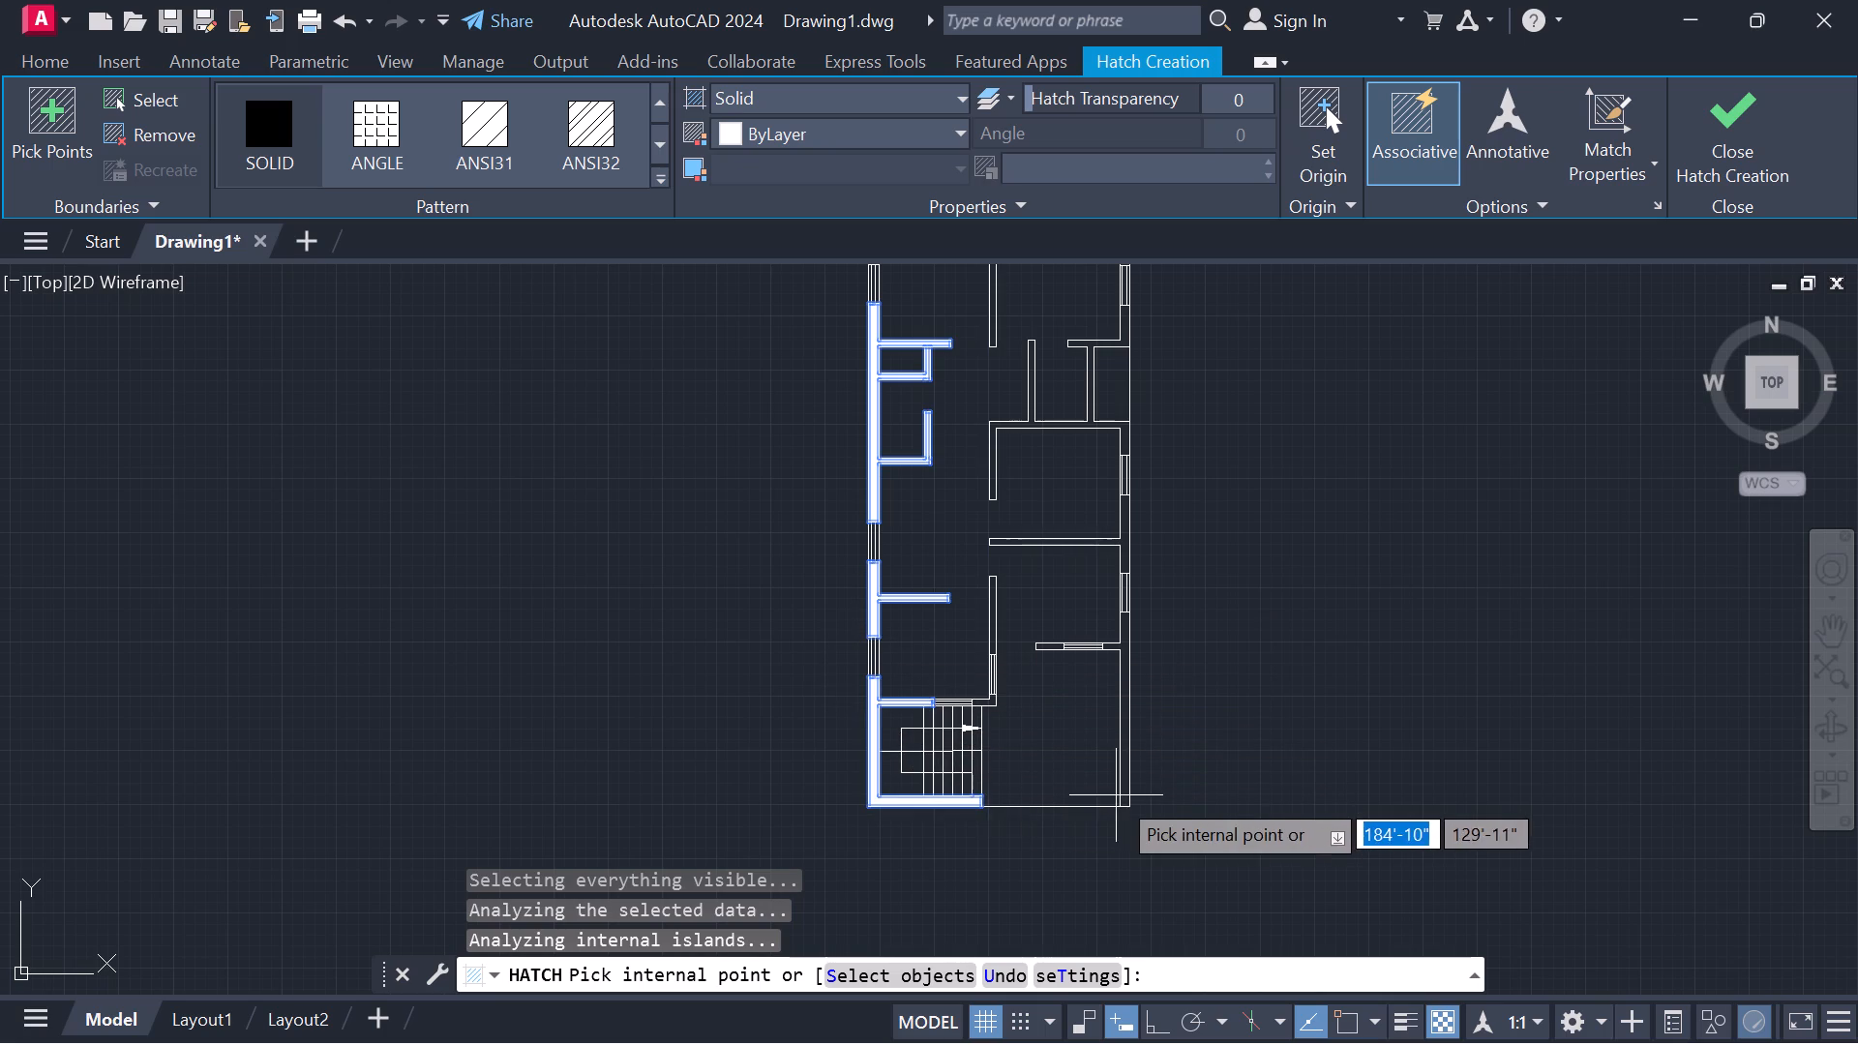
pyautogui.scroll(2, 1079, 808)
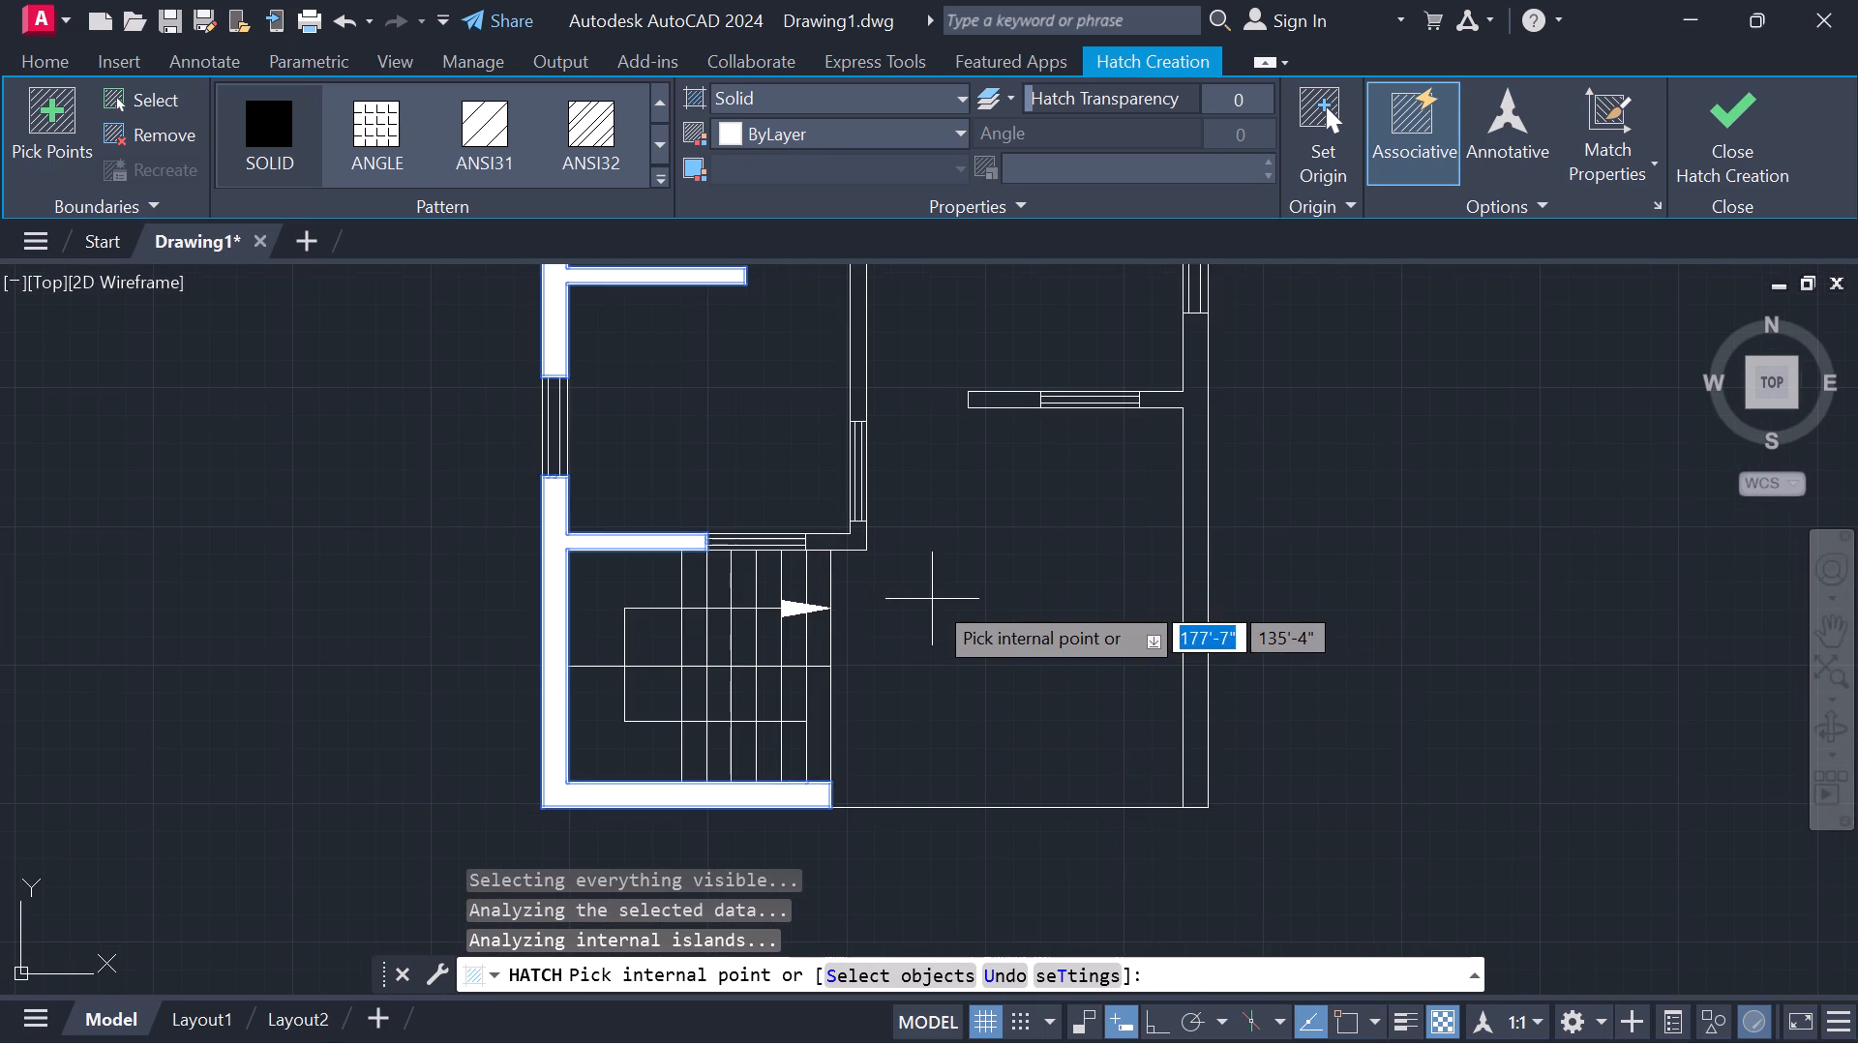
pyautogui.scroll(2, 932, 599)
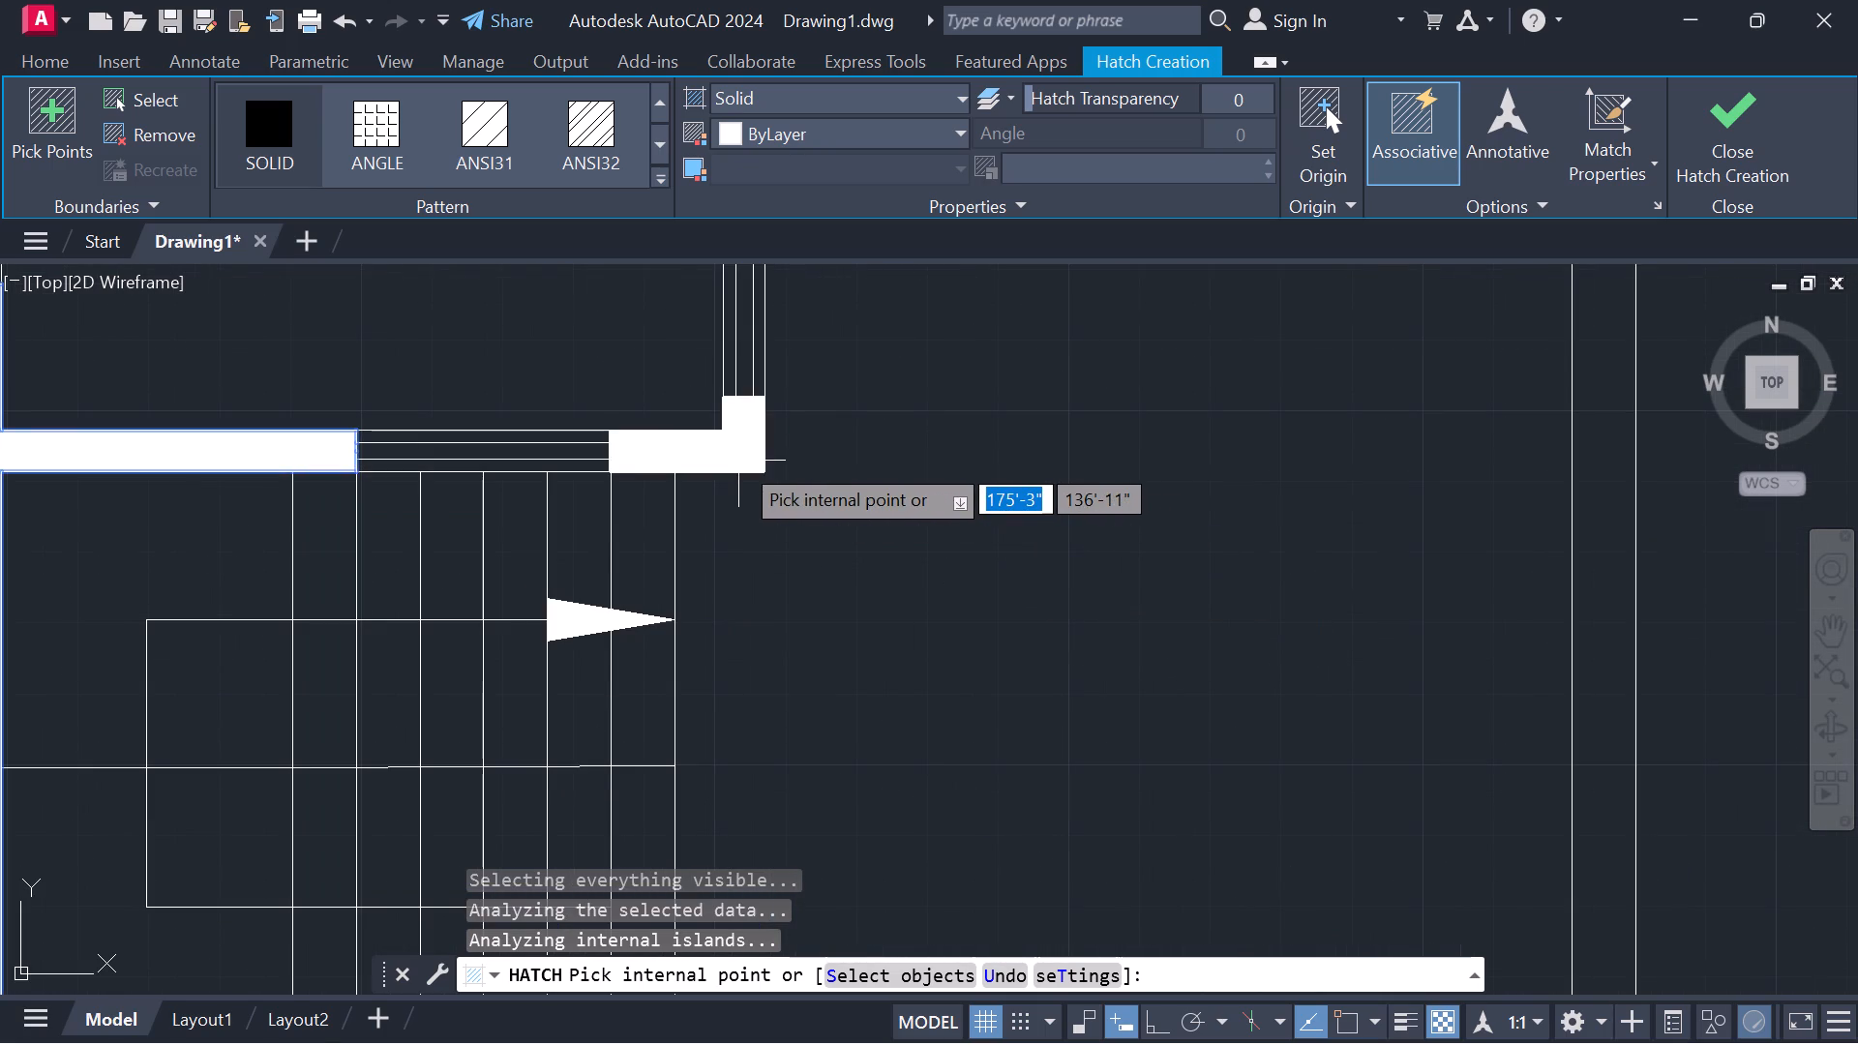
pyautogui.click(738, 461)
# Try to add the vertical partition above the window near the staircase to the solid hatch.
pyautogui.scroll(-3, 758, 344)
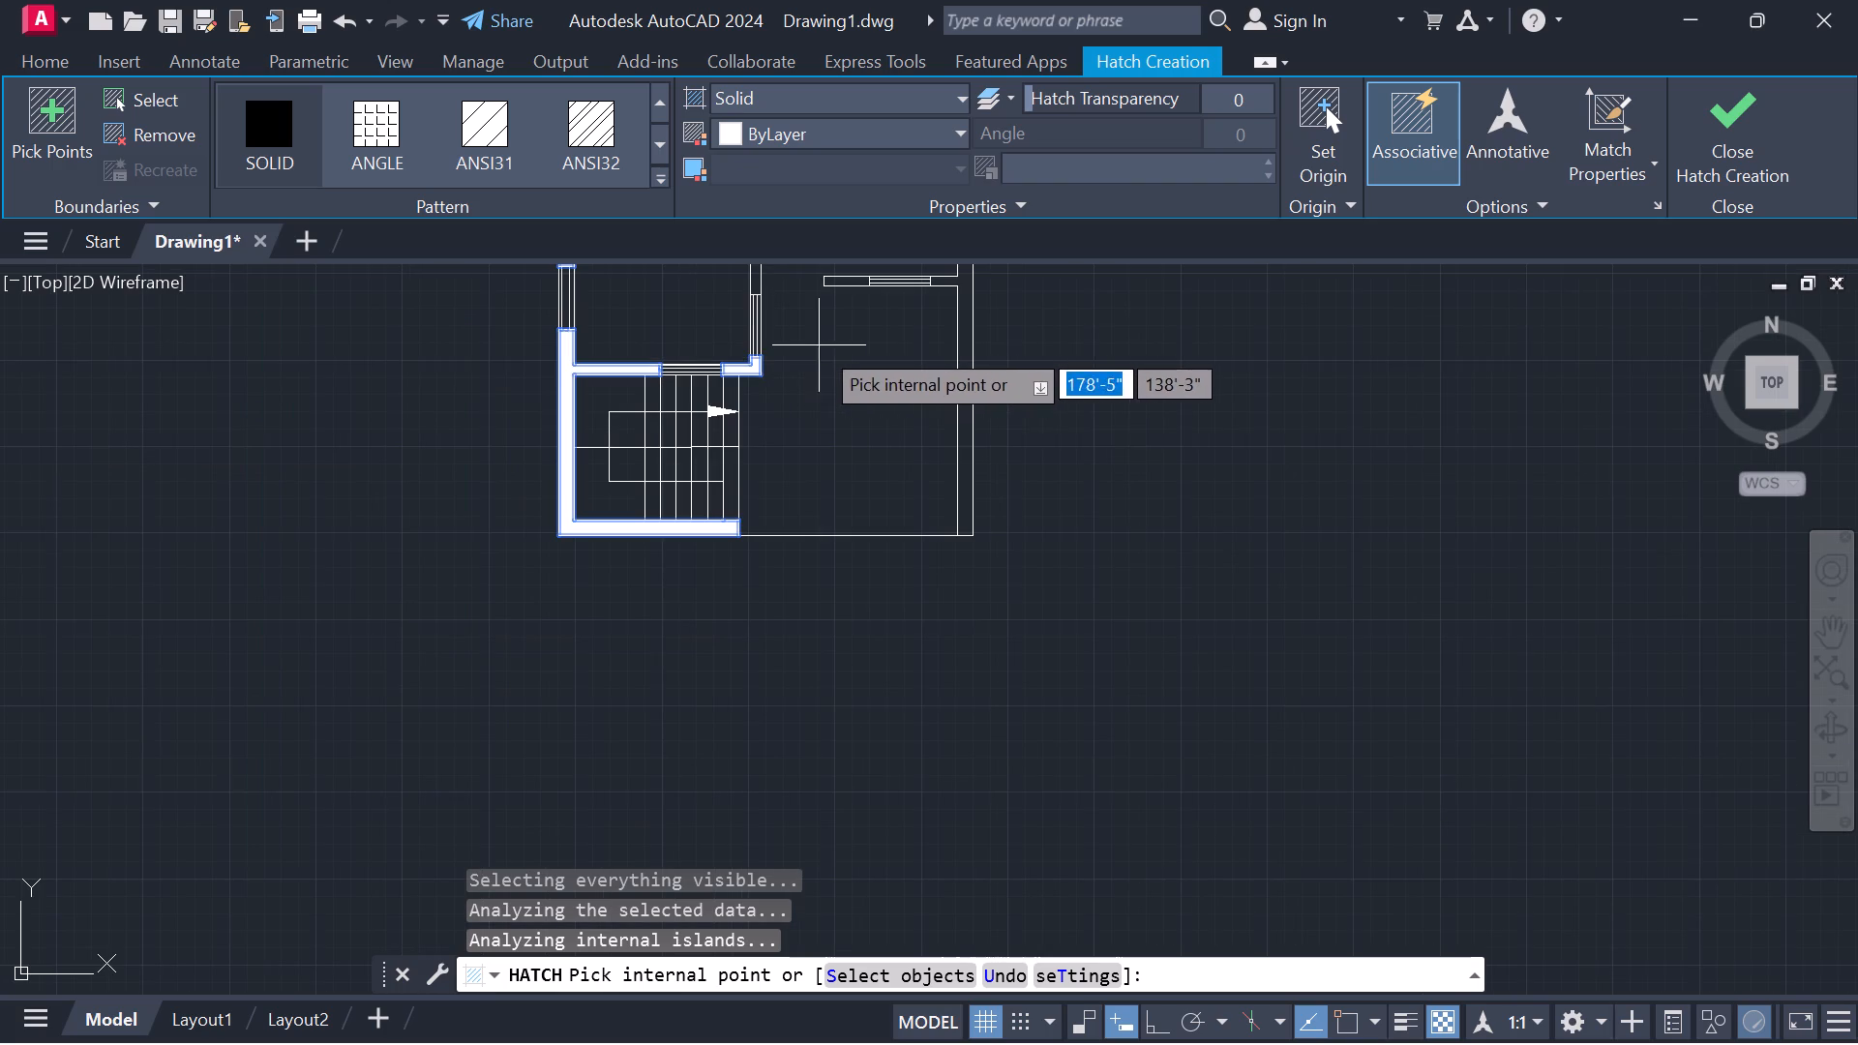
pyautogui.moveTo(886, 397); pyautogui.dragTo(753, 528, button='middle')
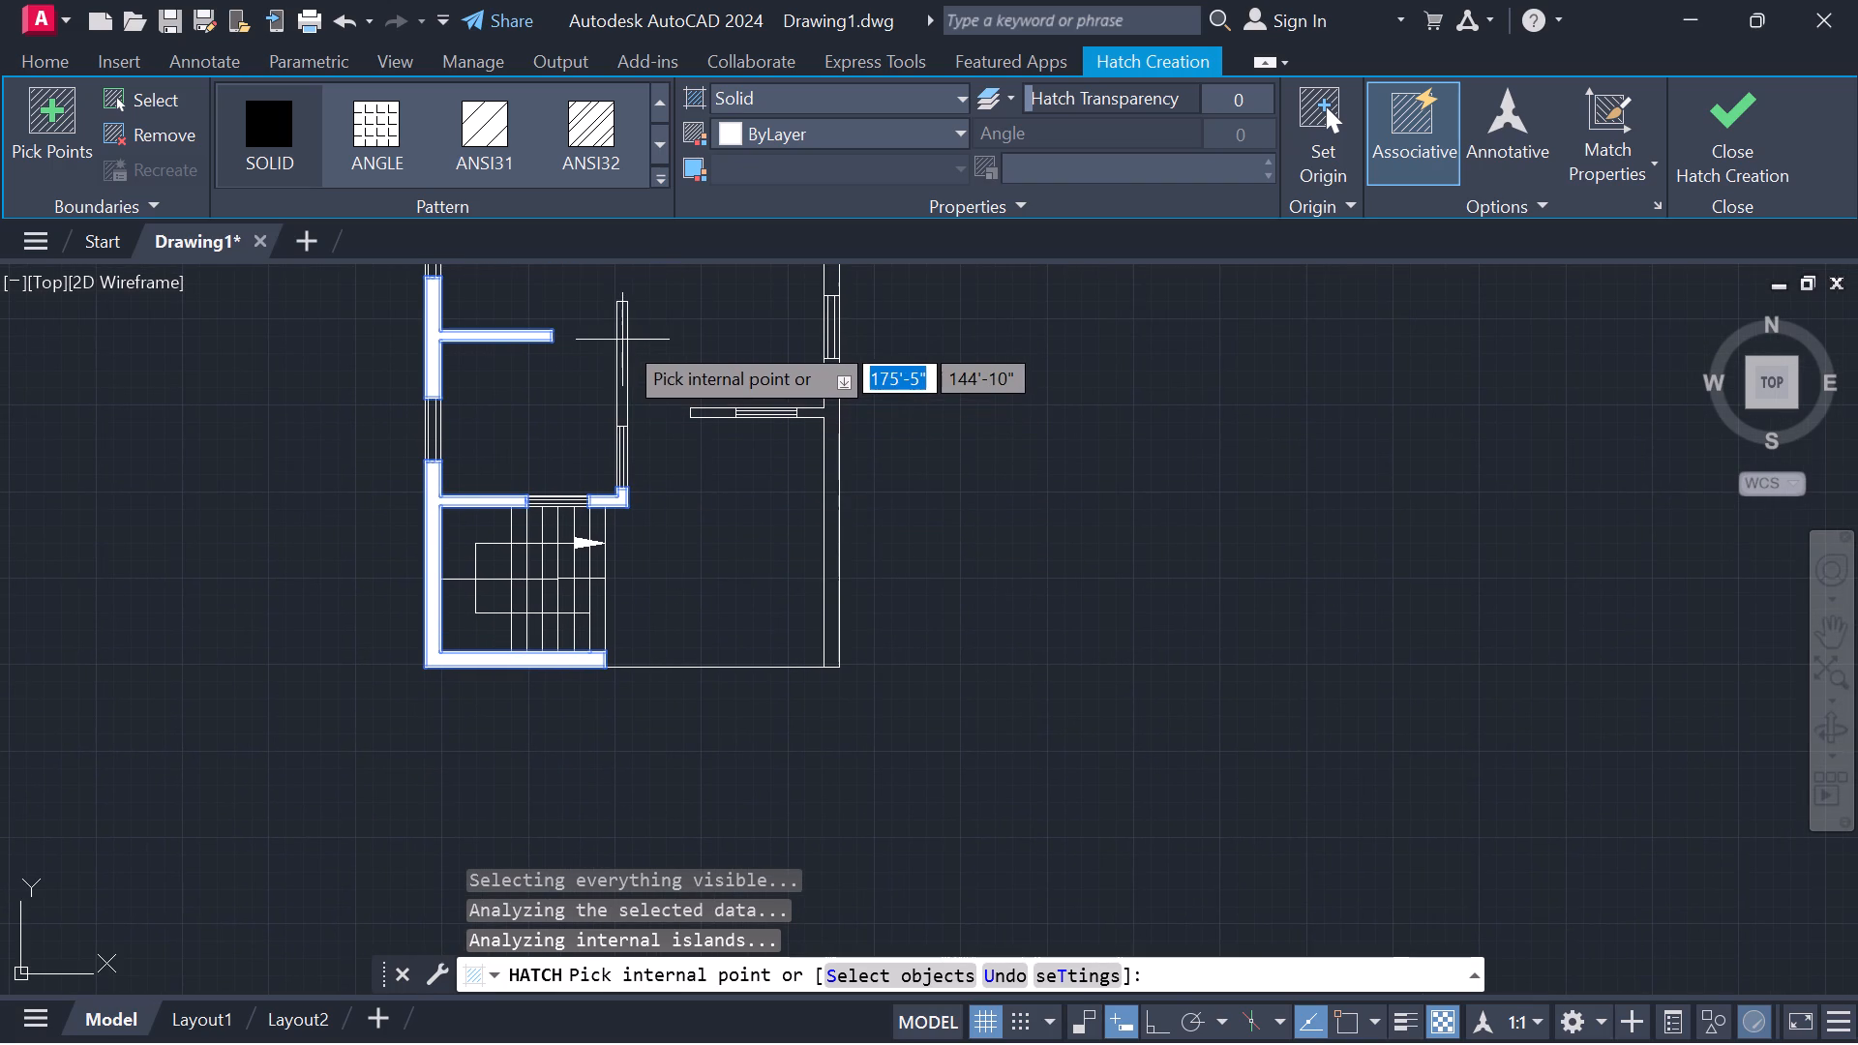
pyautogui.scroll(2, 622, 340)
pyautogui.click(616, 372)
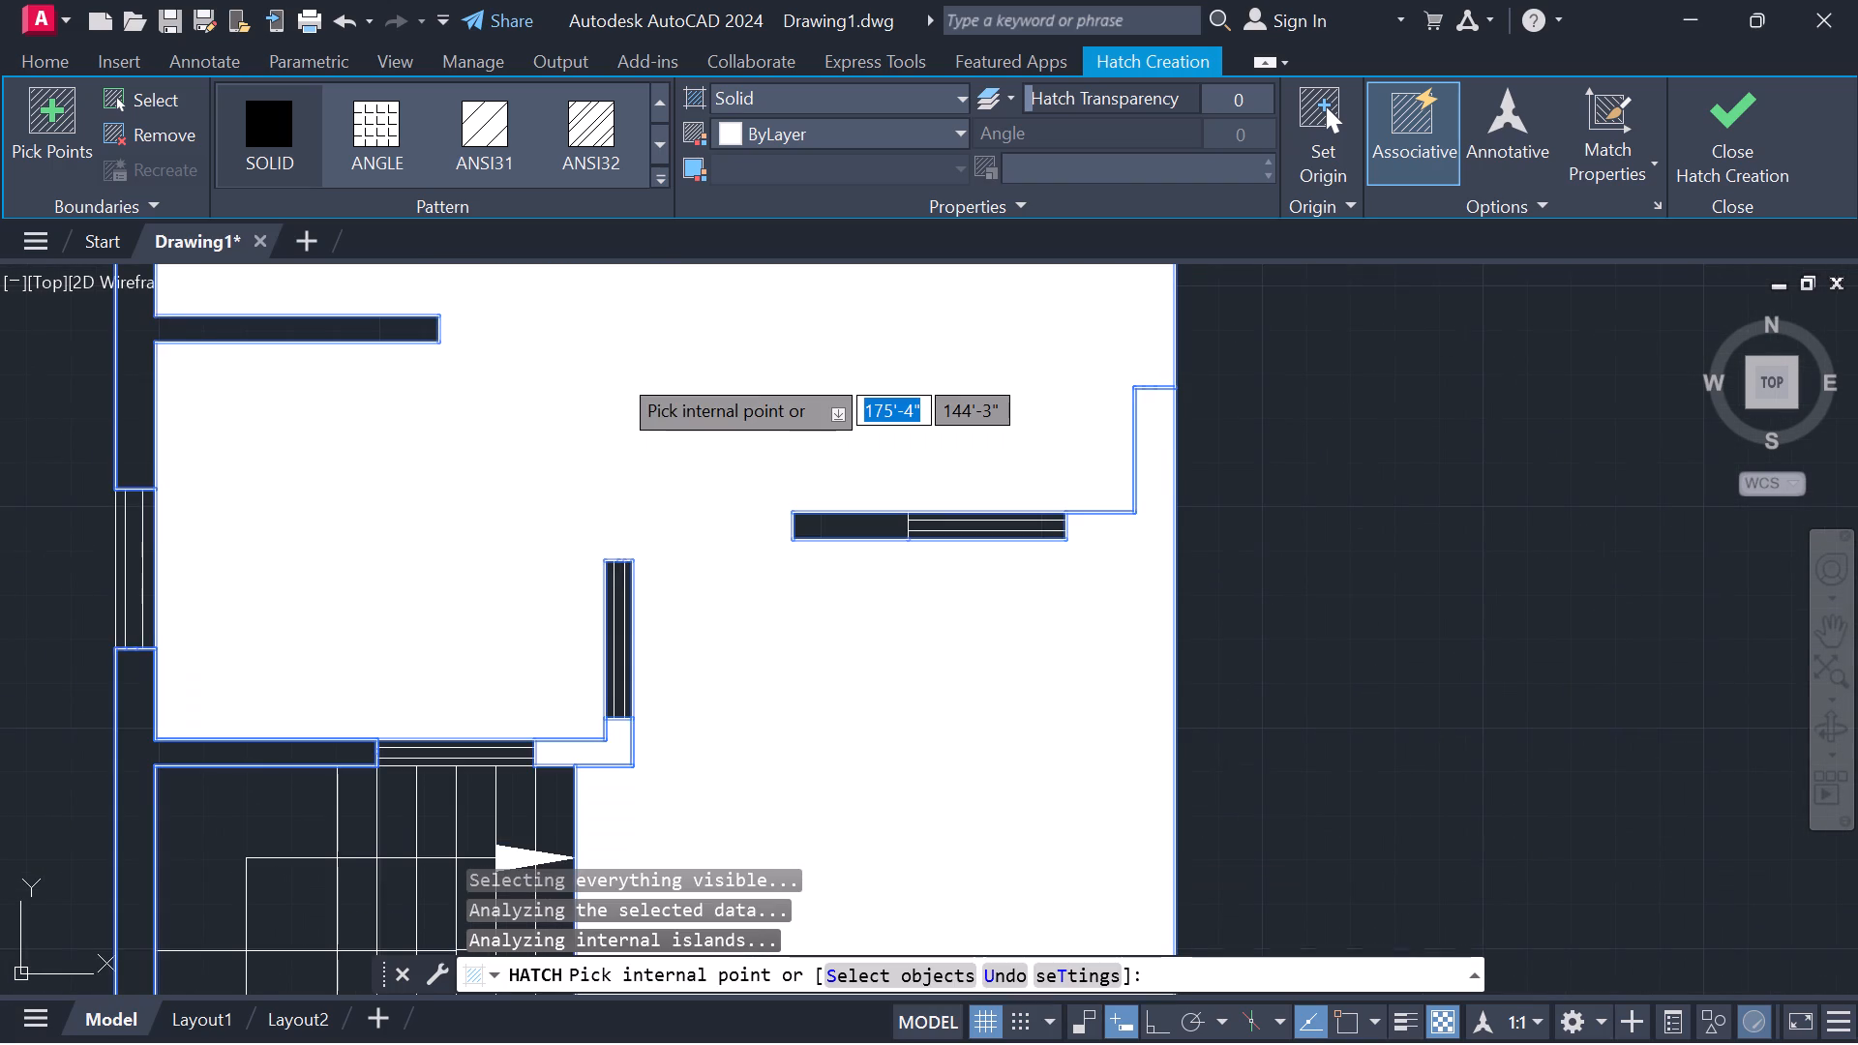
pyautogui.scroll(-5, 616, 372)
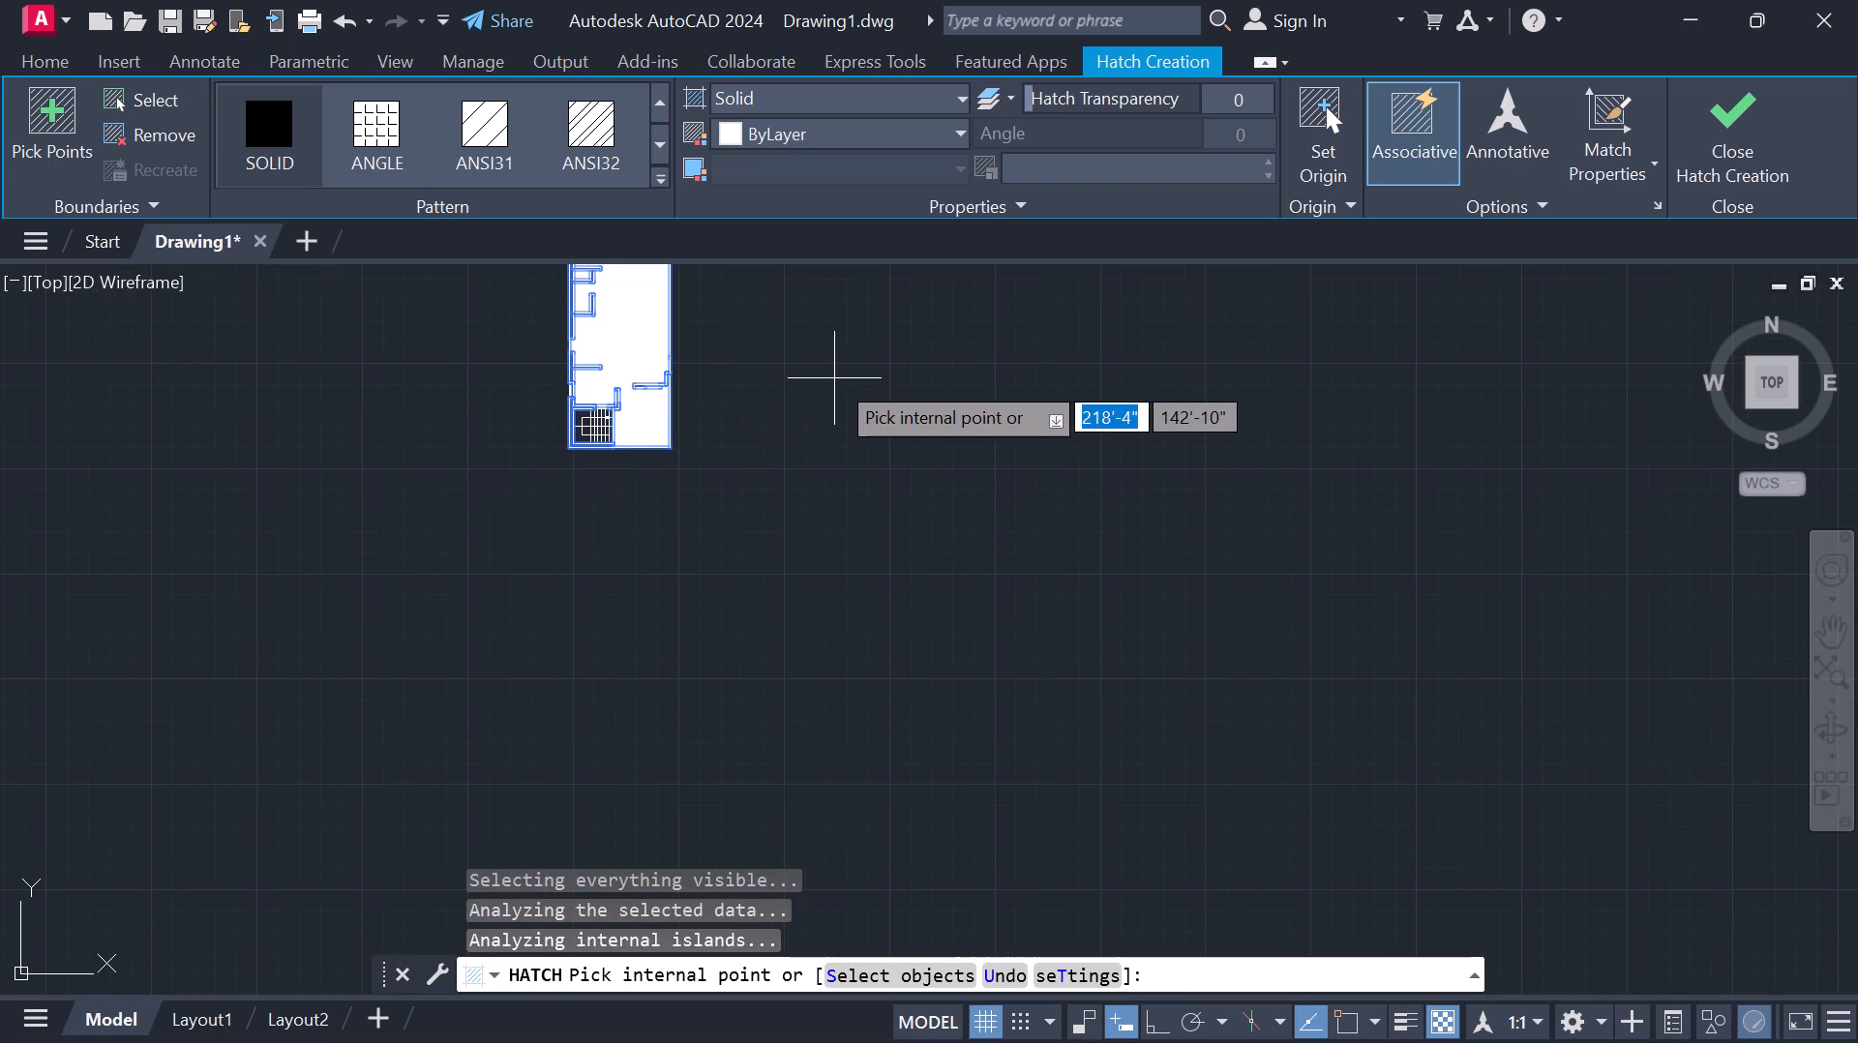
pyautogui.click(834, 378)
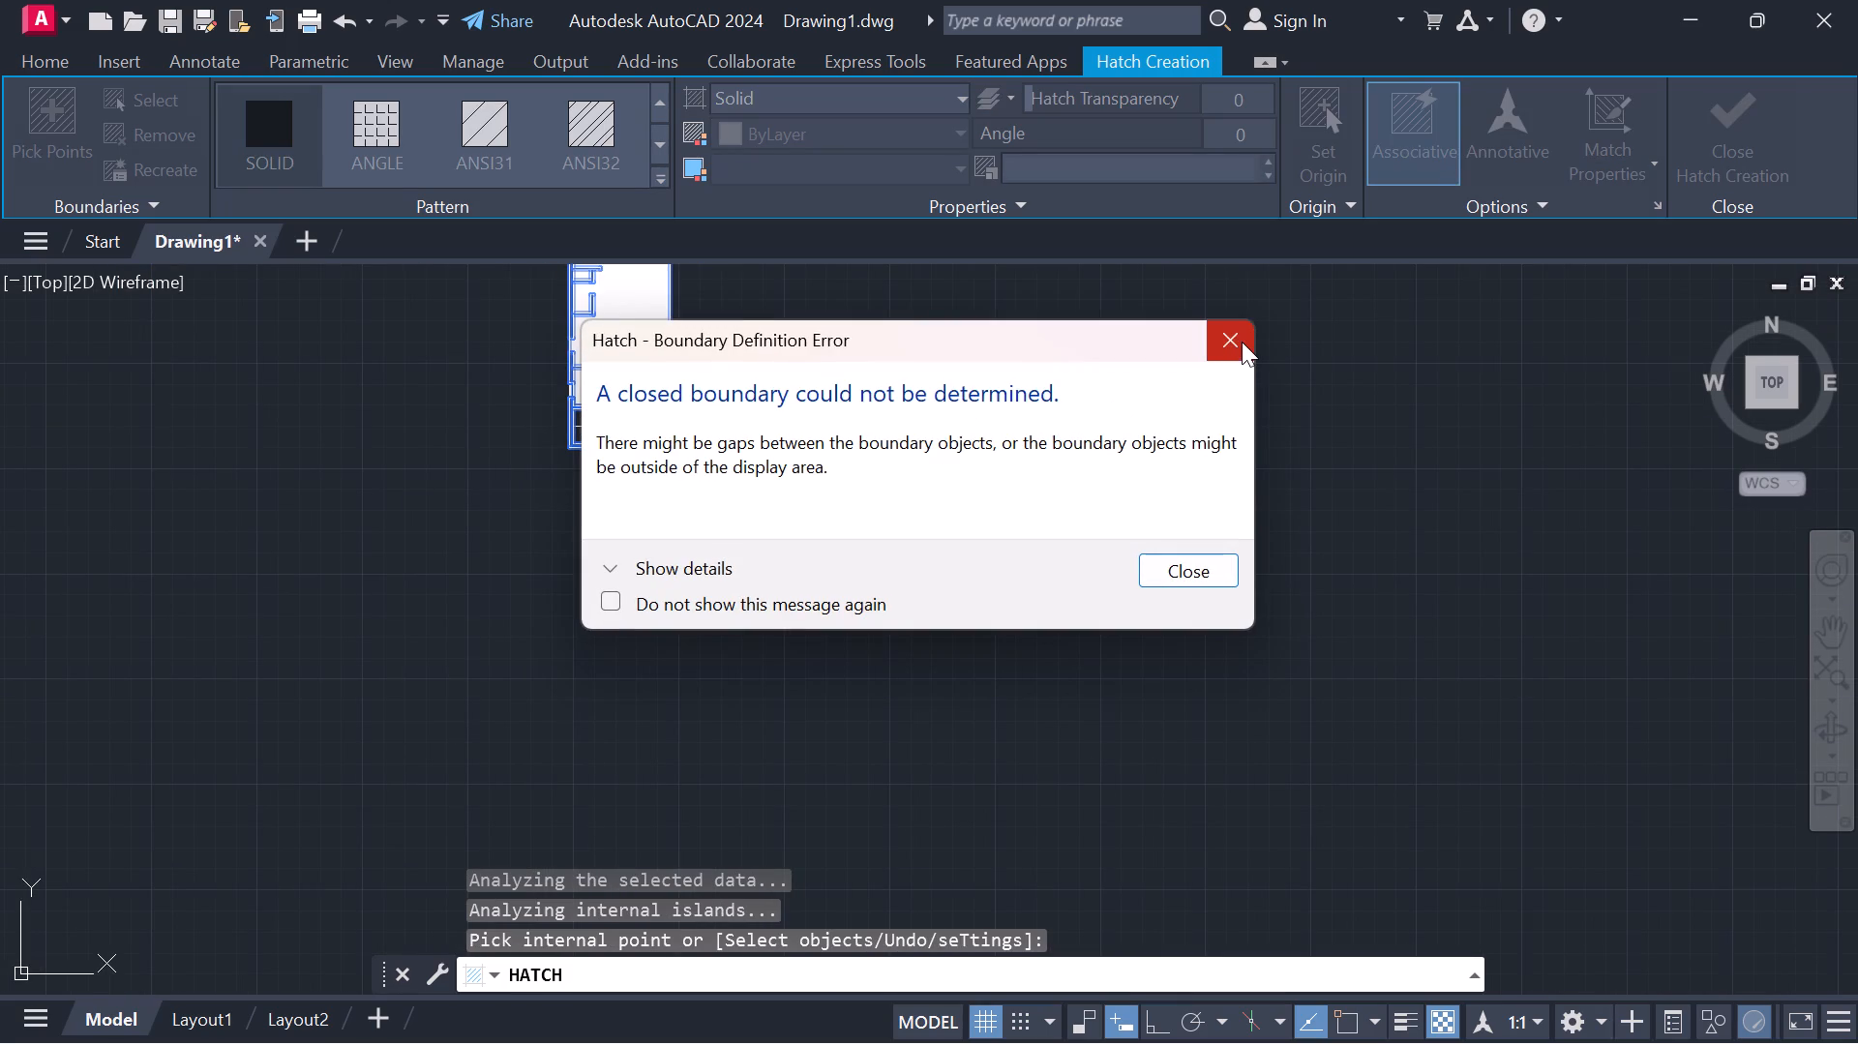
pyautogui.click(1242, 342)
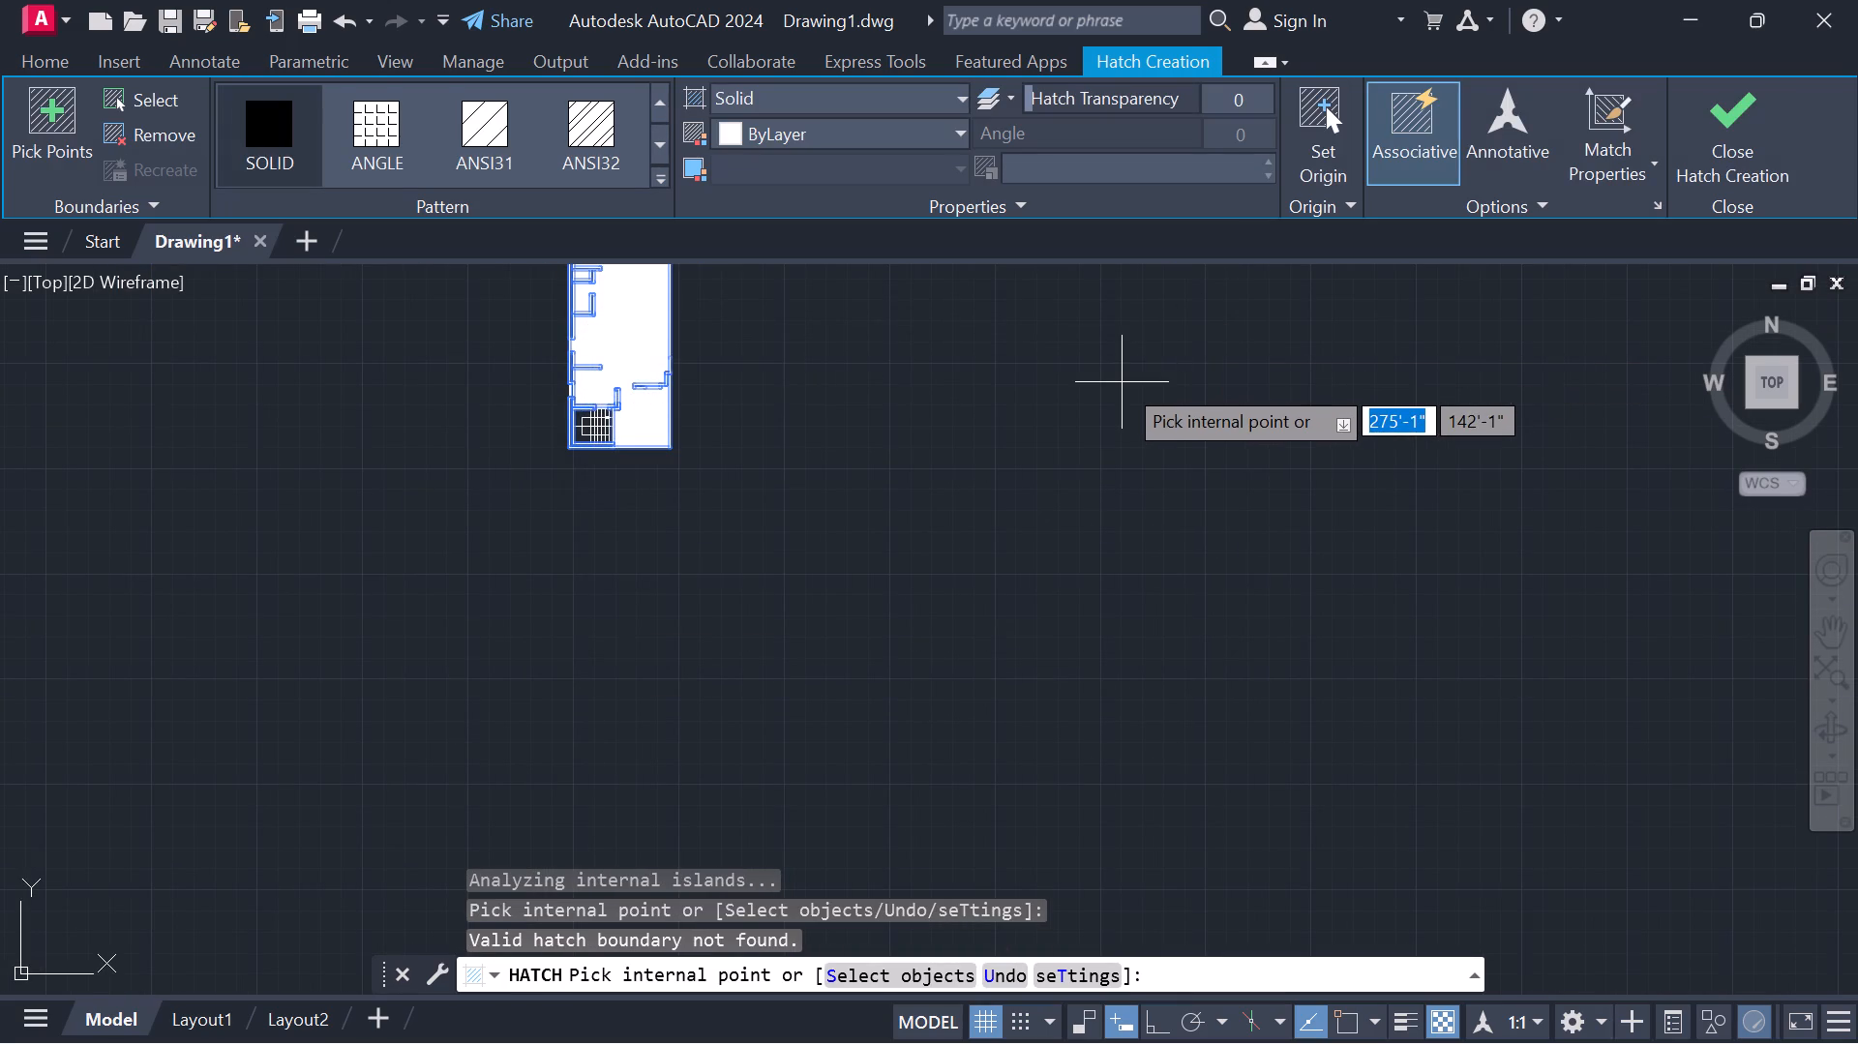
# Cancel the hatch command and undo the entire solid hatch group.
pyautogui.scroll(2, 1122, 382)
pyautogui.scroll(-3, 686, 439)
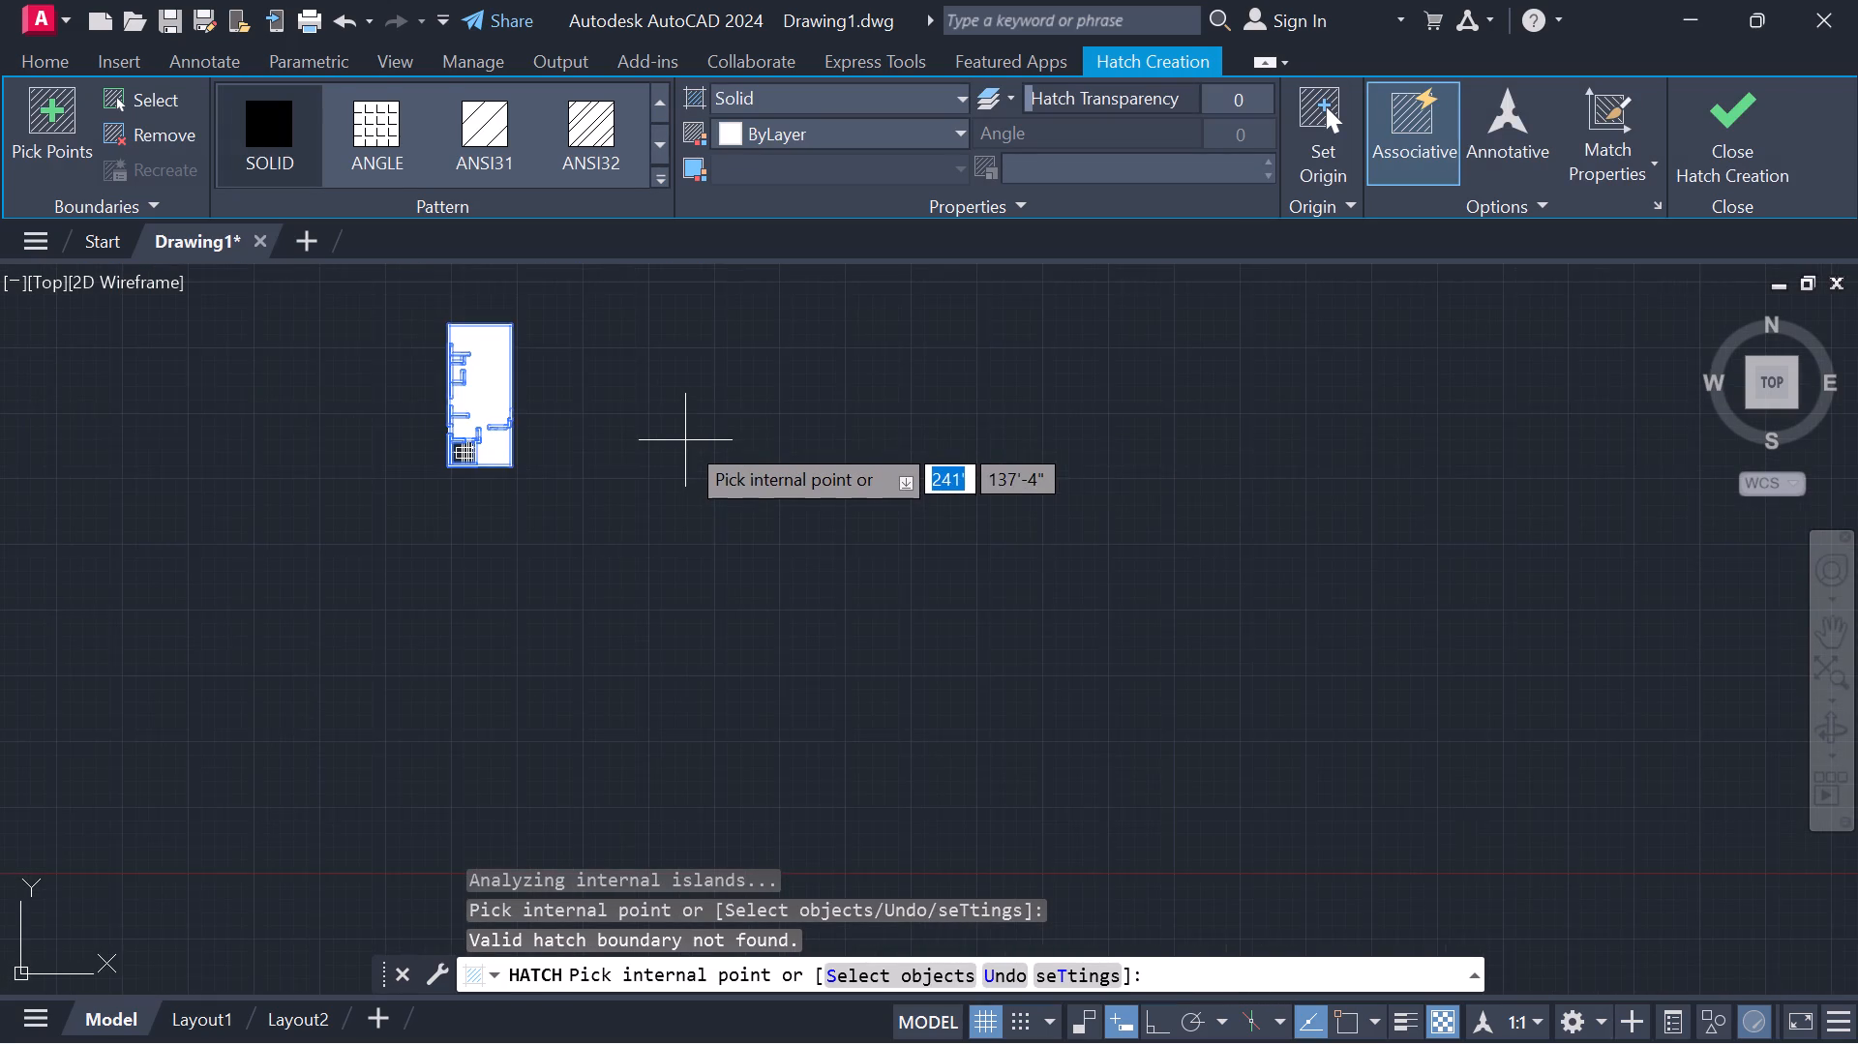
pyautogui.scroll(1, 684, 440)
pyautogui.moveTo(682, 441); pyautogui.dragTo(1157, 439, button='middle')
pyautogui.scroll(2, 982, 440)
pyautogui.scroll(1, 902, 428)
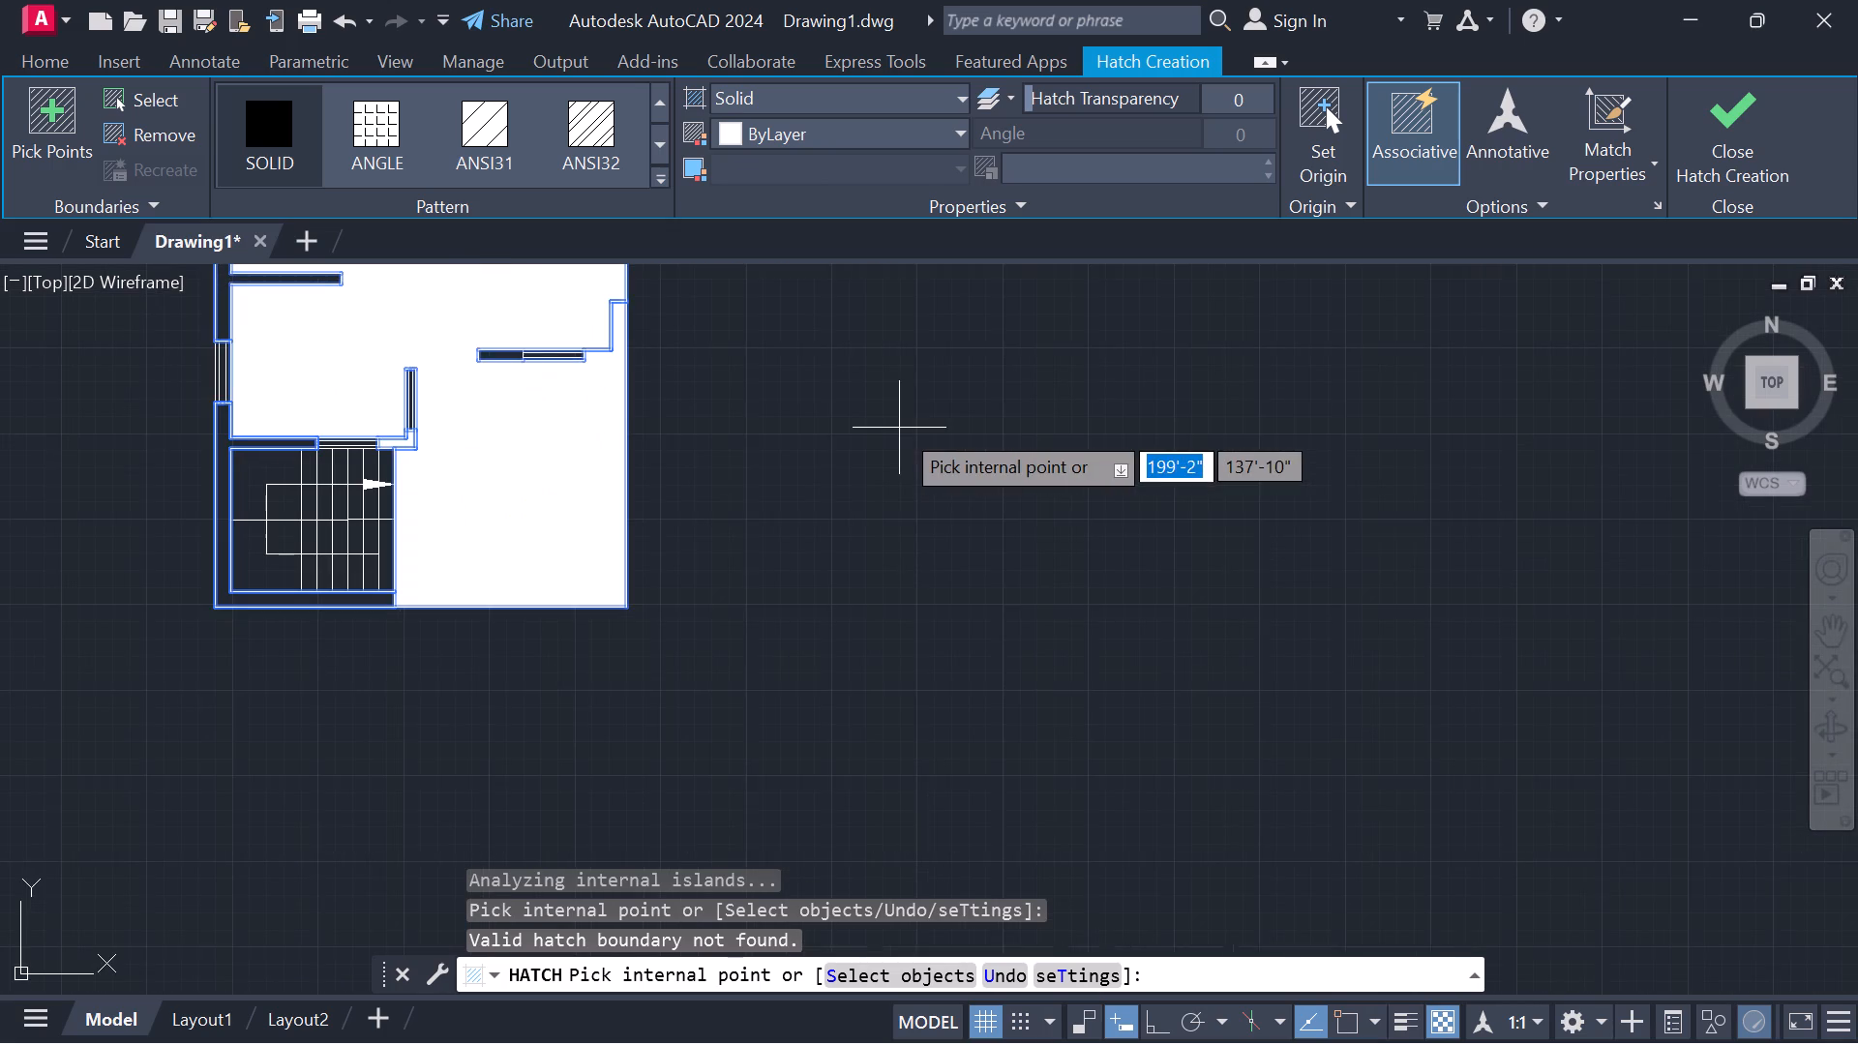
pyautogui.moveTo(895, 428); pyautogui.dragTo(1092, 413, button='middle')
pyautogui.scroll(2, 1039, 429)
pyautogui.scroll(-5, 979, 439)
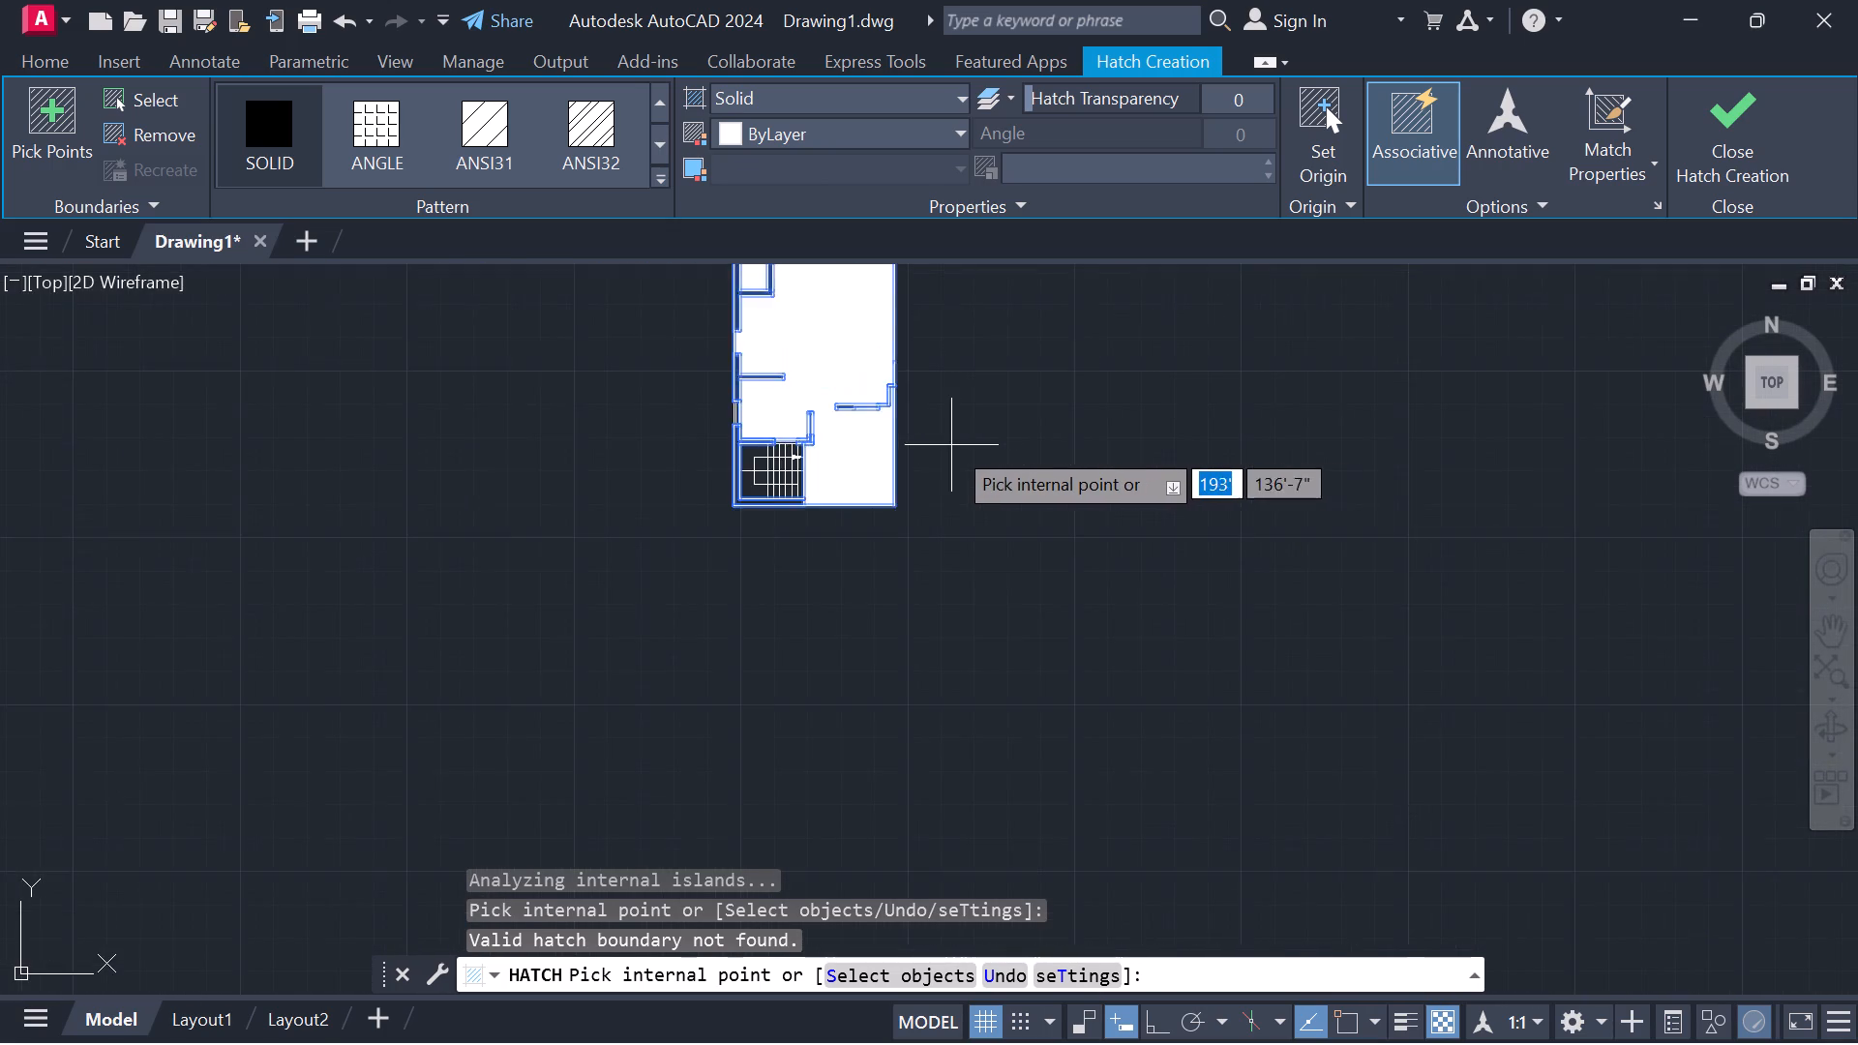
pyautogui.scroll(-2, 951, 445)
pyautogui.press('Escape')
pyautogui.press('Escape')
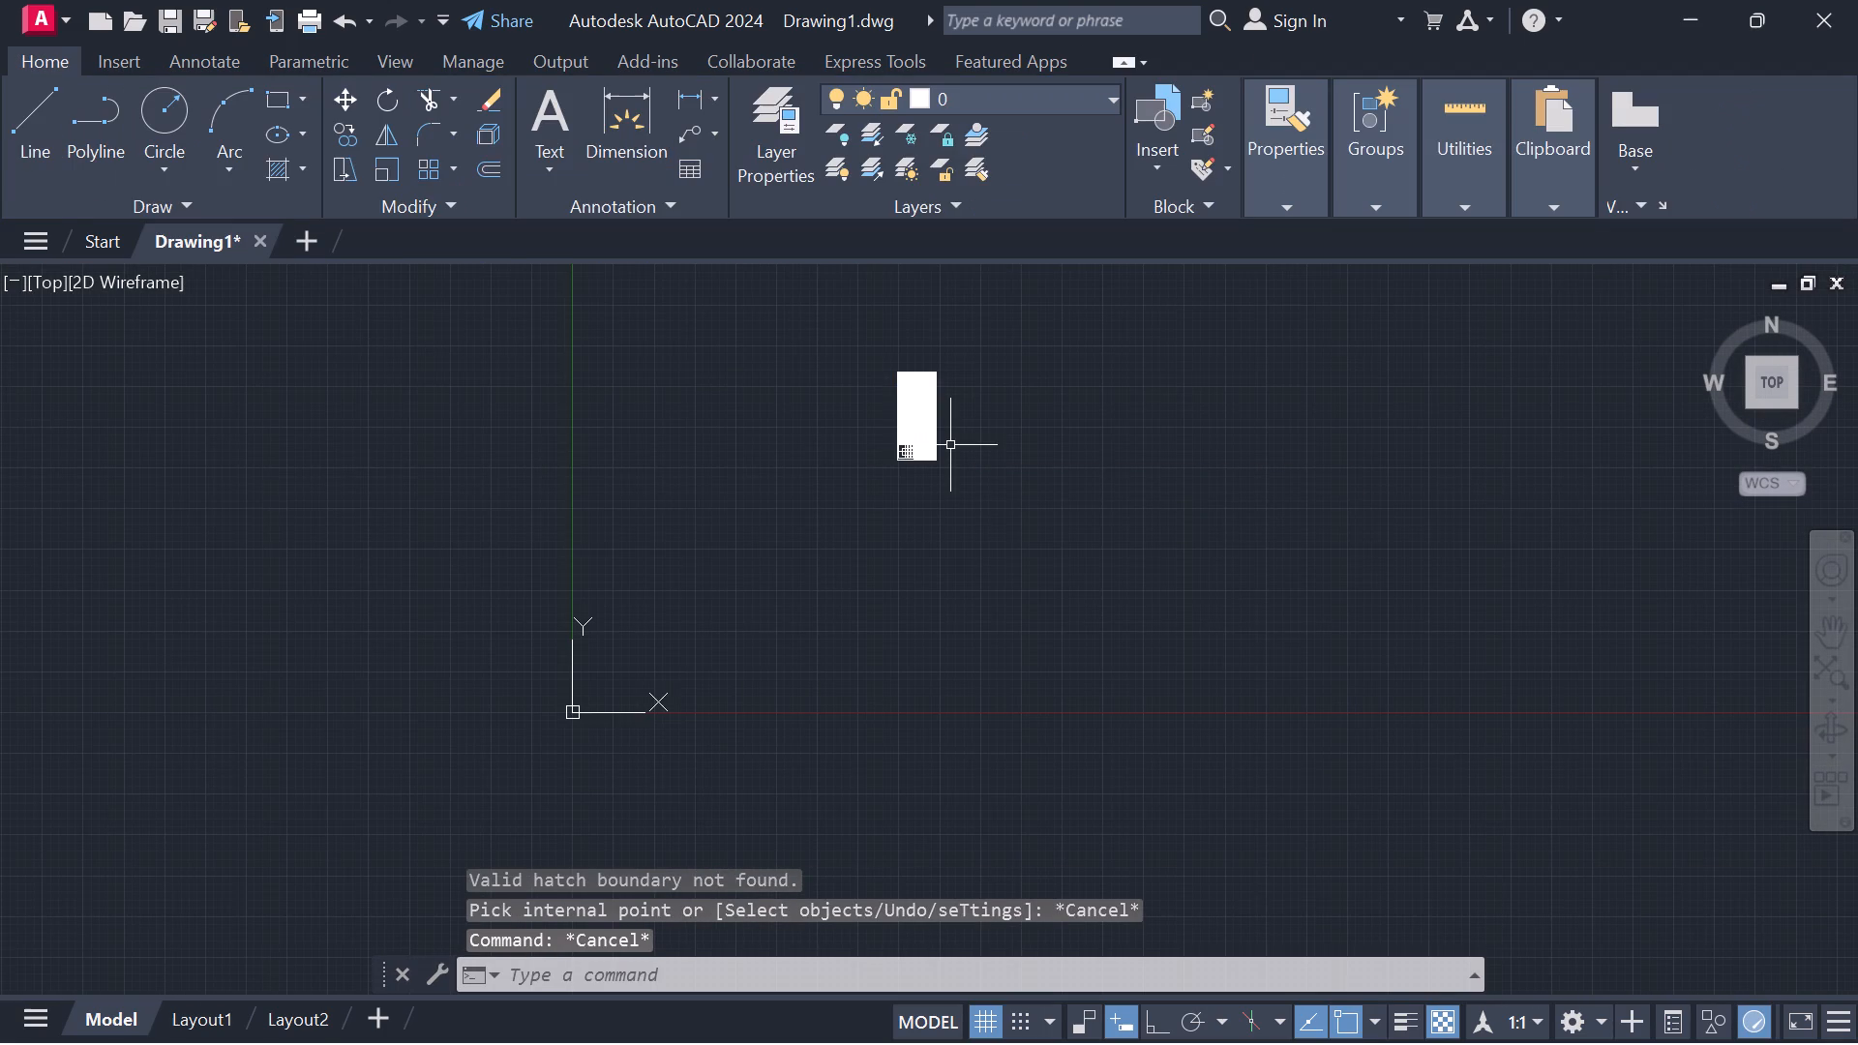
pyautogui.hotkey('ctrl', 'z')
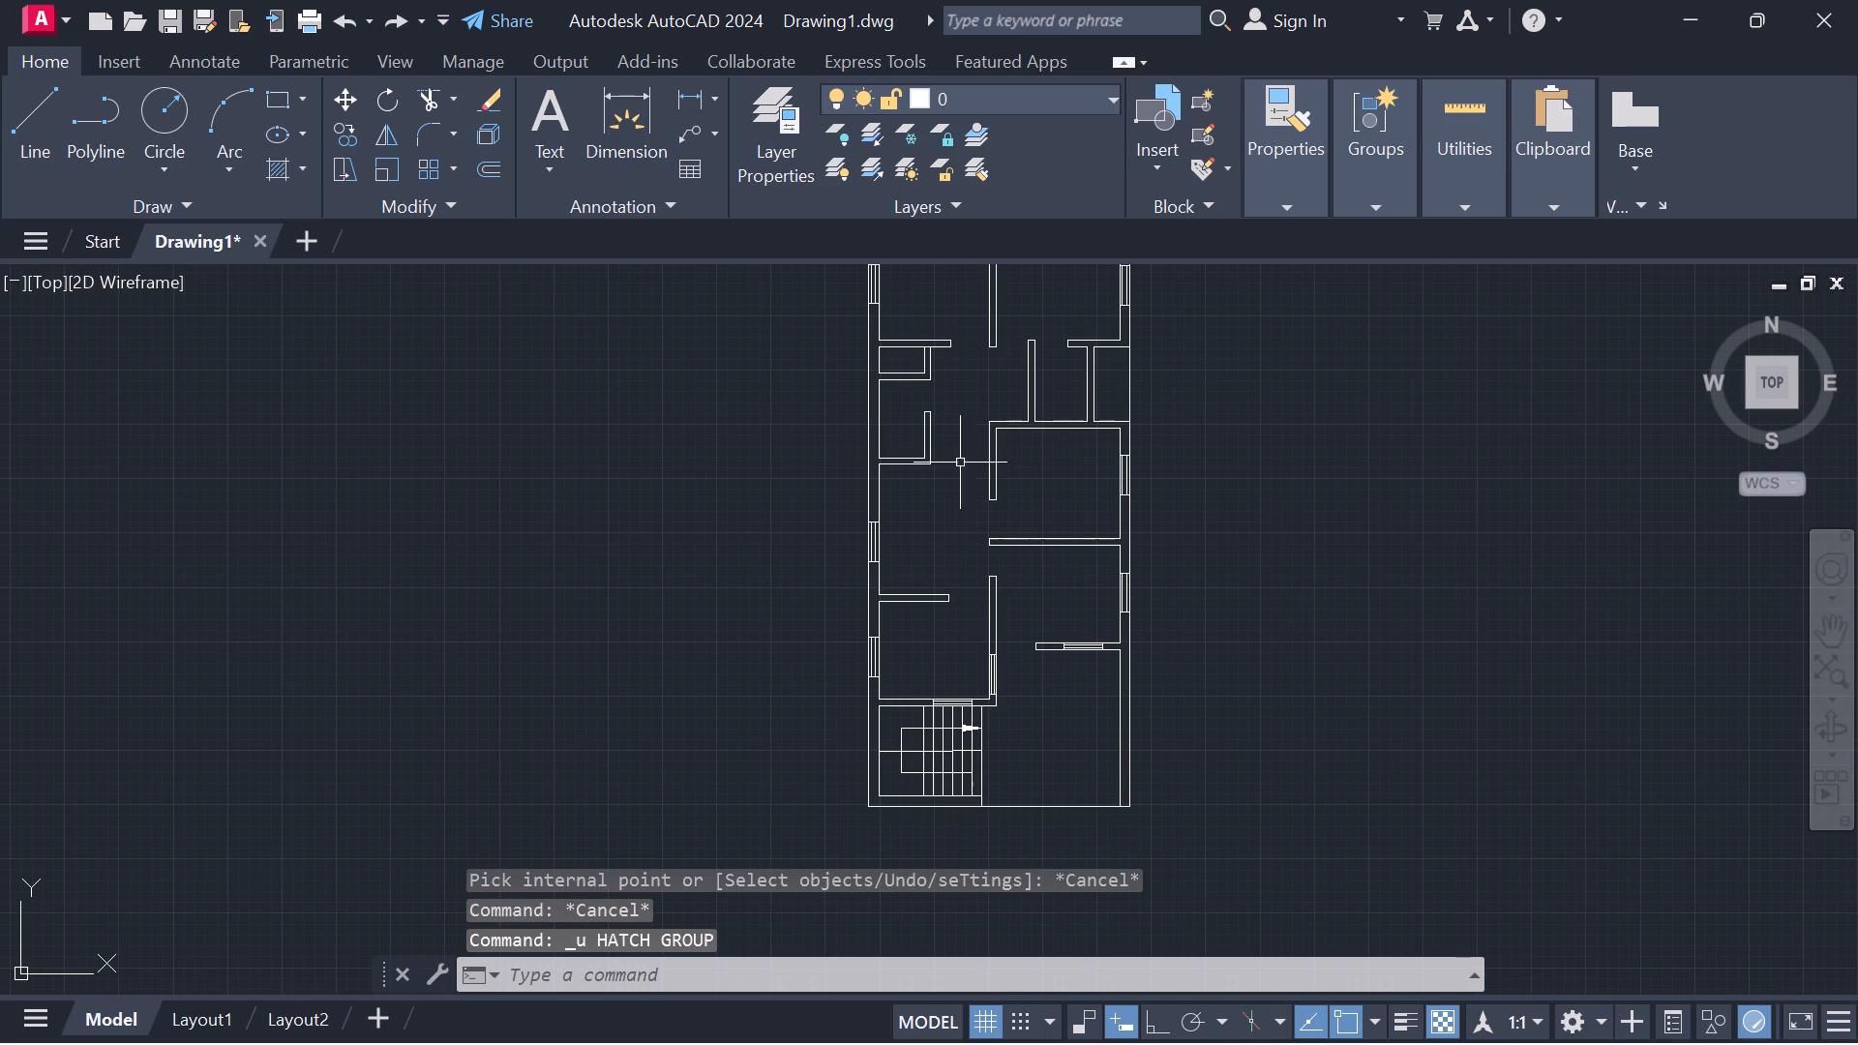
# Start a new solid hatch, filling the right exterior wall section between the two windows together with its attached horizontal partition.
pyautogui.scroll(1, 1094, 585)
pyautogui.scroll(-1, 1004, 528)
pyautogui.scroll(2, 978, 593)
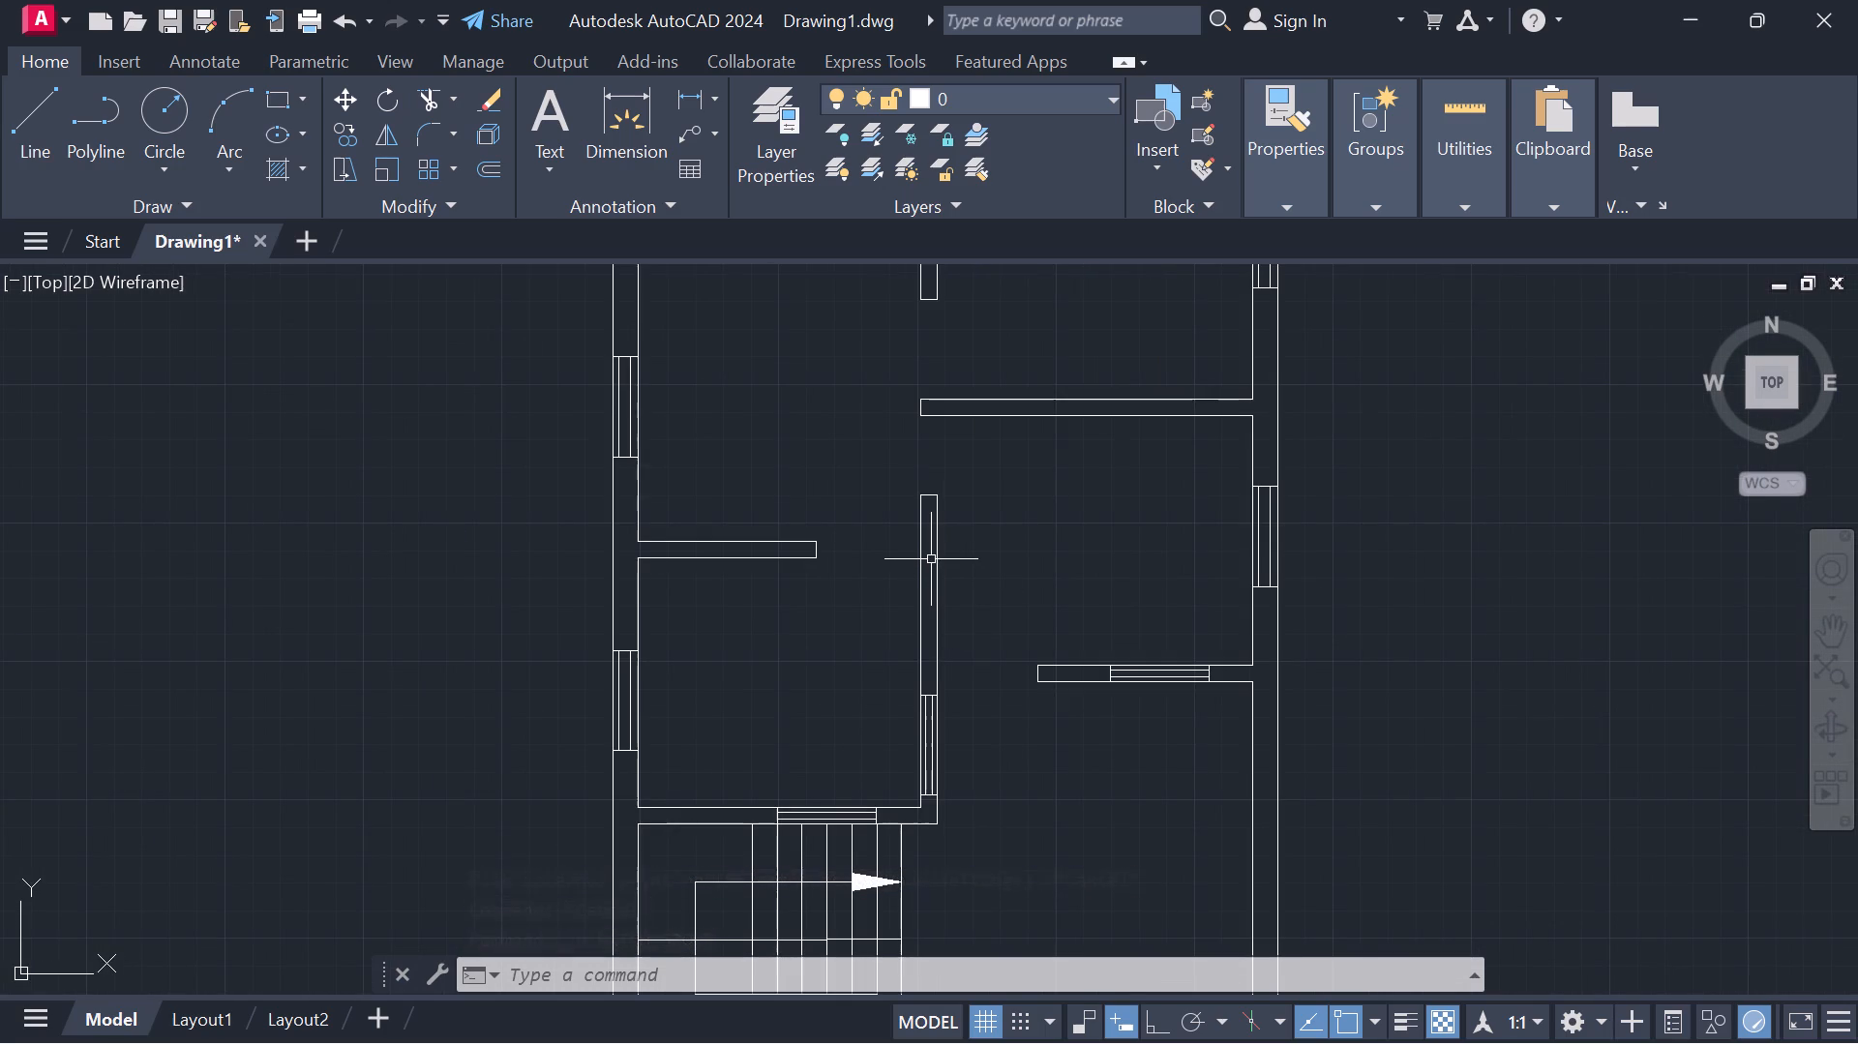
pyautogui.click(284, 167)
pyautogui.click(287, 127)
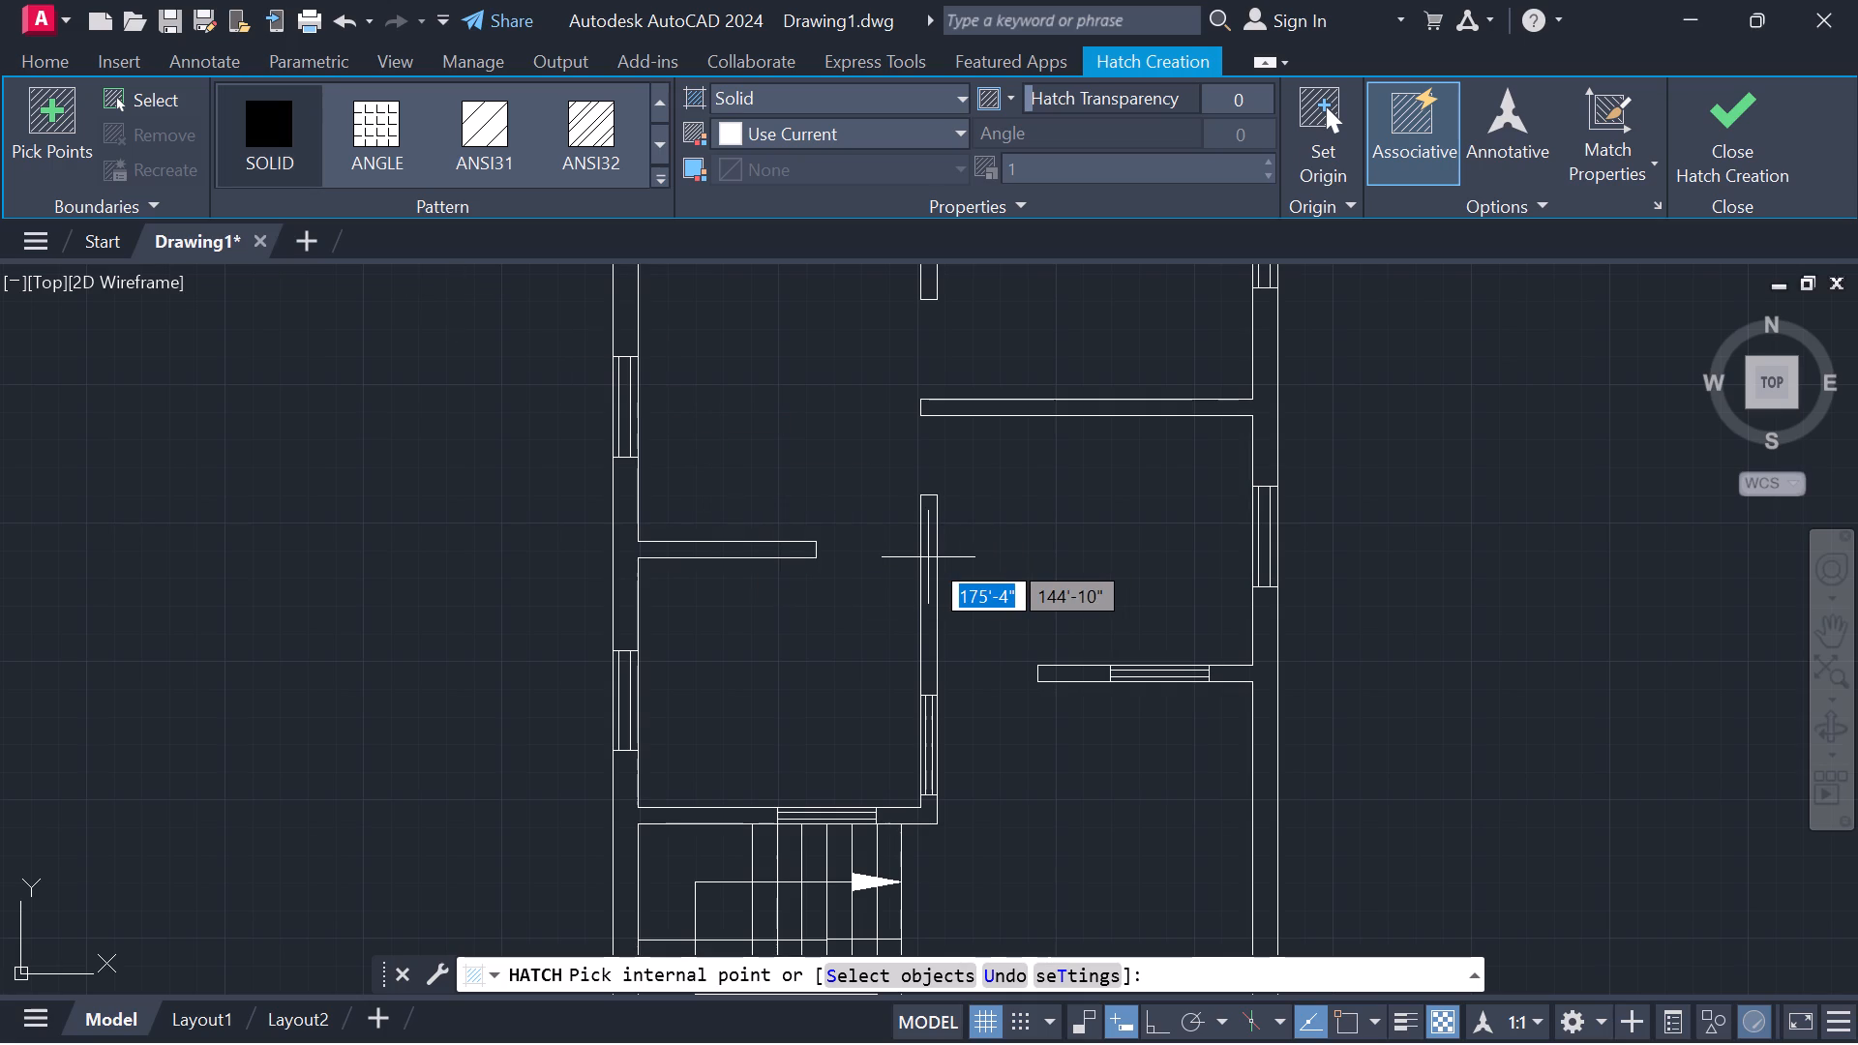
pyautogui.click(971, 408)
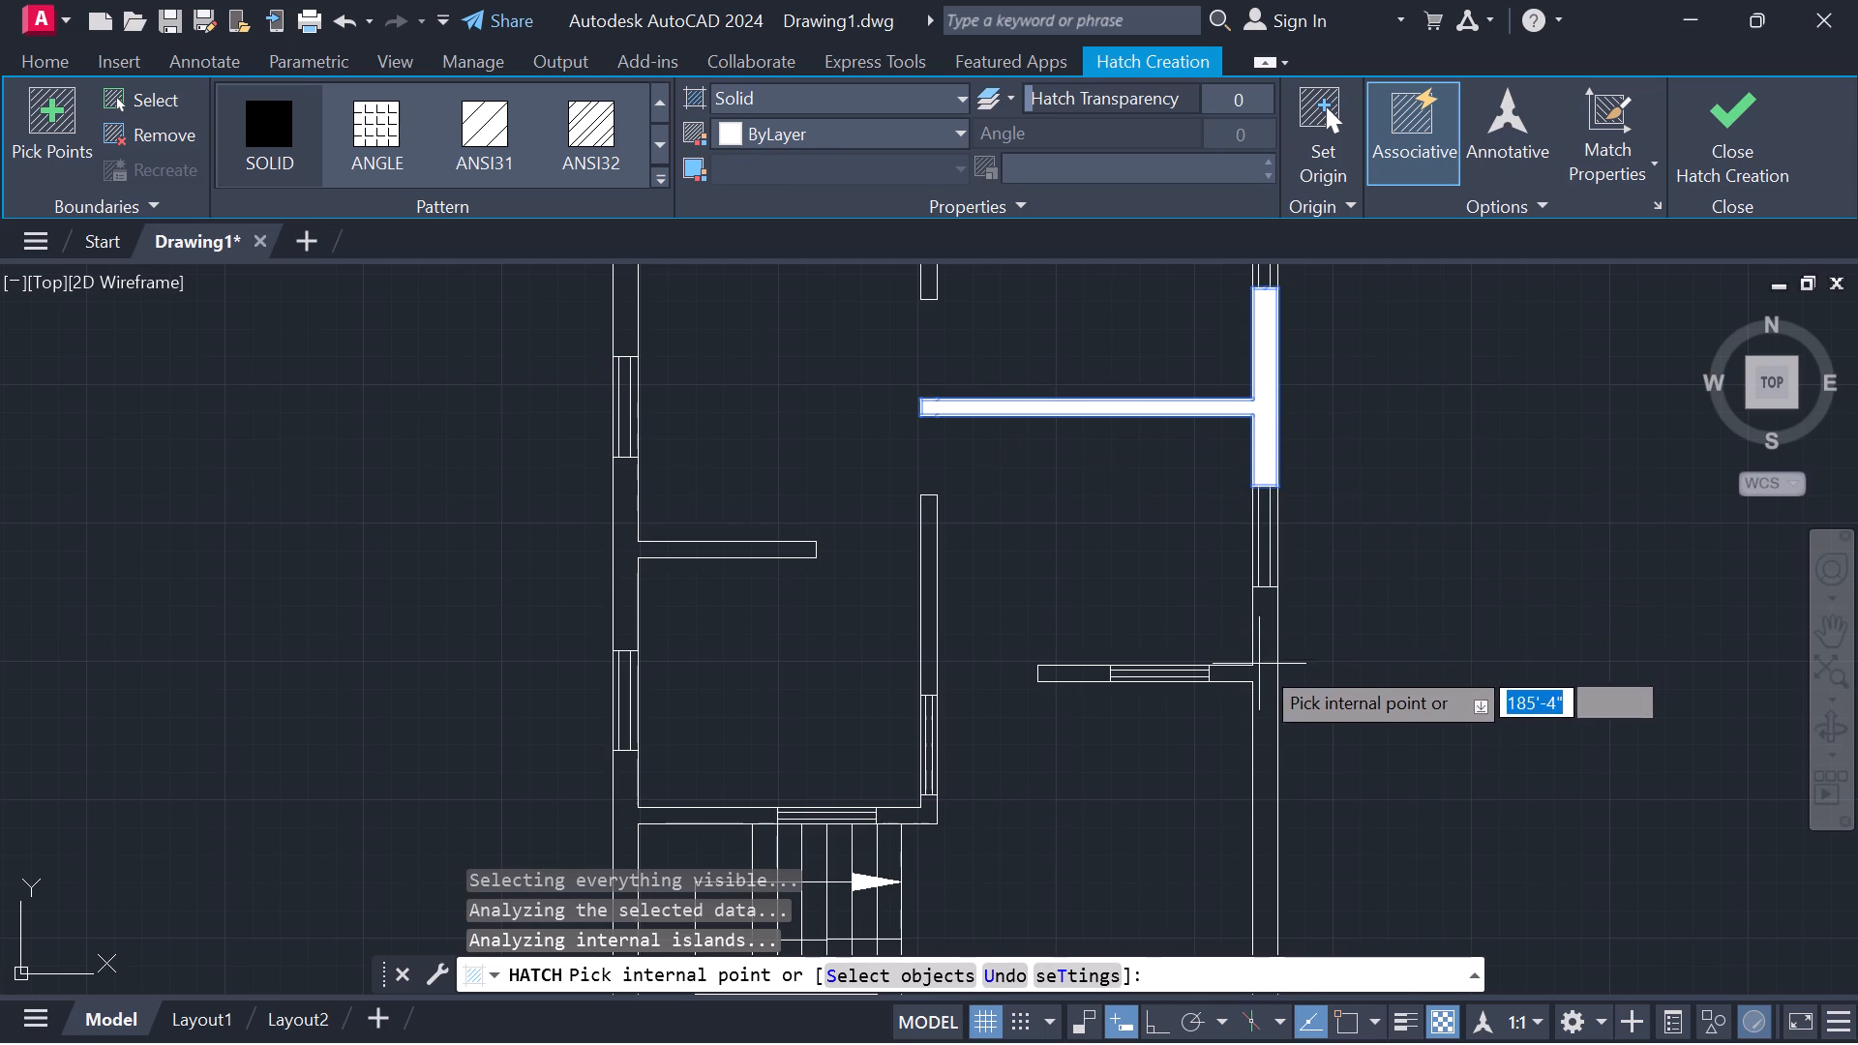
# Add the lower right exterior wall and the short horizontal partition on both sides of its window to the solid hatch.
pyautogui.scroll(-1, 1268, 693)
pyautogui.moveTo(1268, 693); pyautogui.dragTo(1256, 601, button='middle')
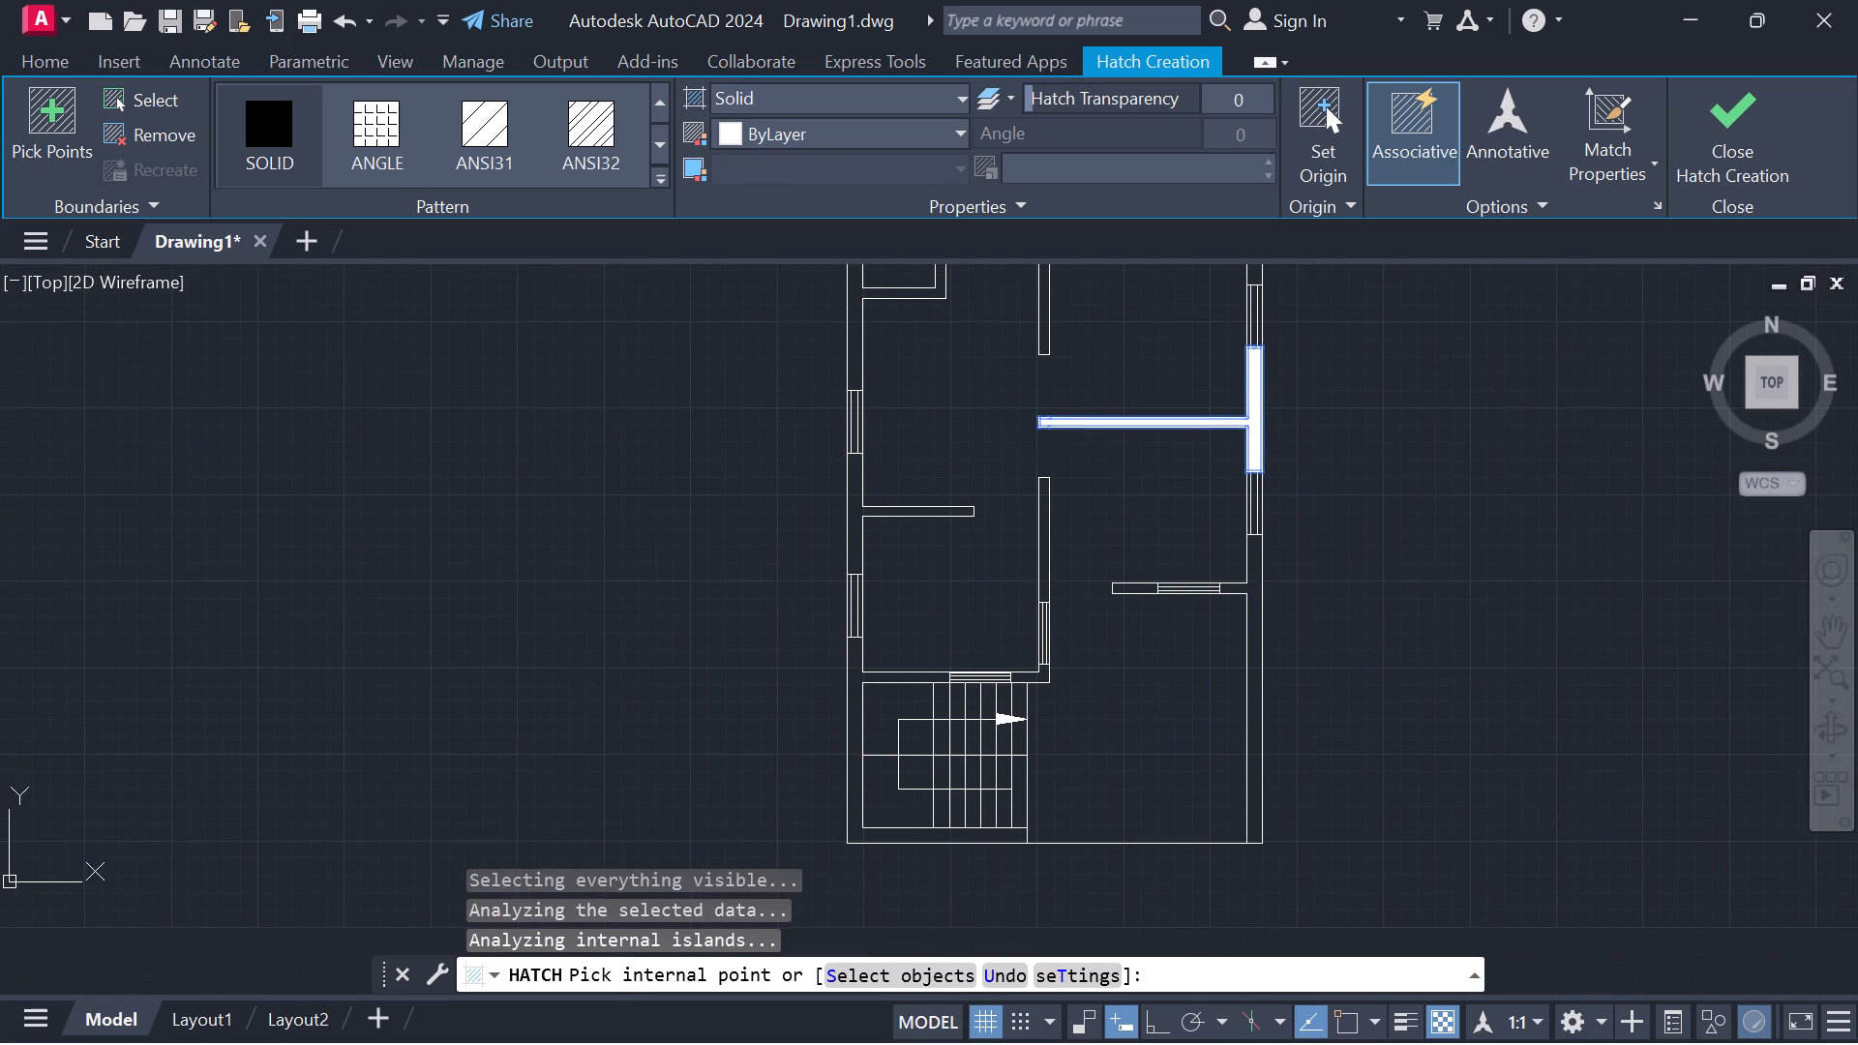
pyautogui.click(1253, 649)
pyautogui.scroll(4, 1138, 595)
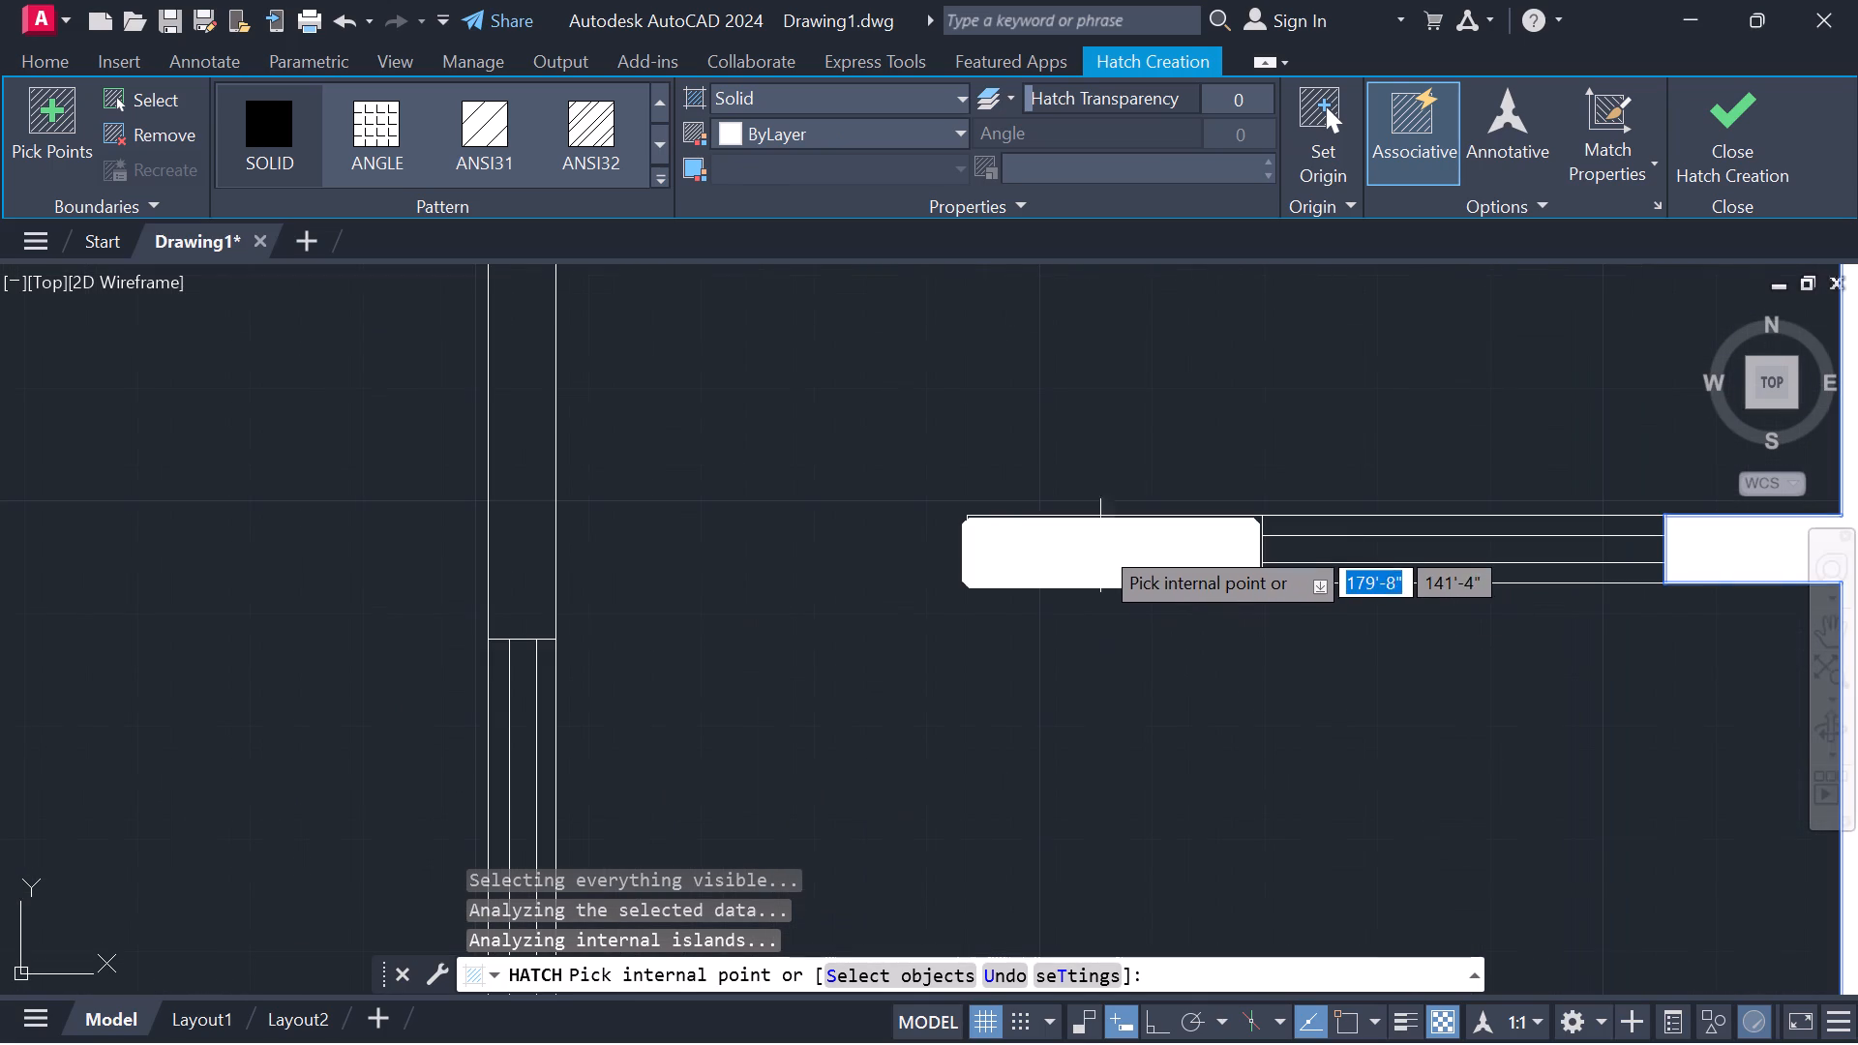
pyautogui.click(1062, 543)
# Add the left exterior wall section between the two lower windows, with its attached horizontal partition, to the solid hatch.
pyautogui.scroll(-3, 547, 488)
pyautogui.scroll(4, 546, 480)
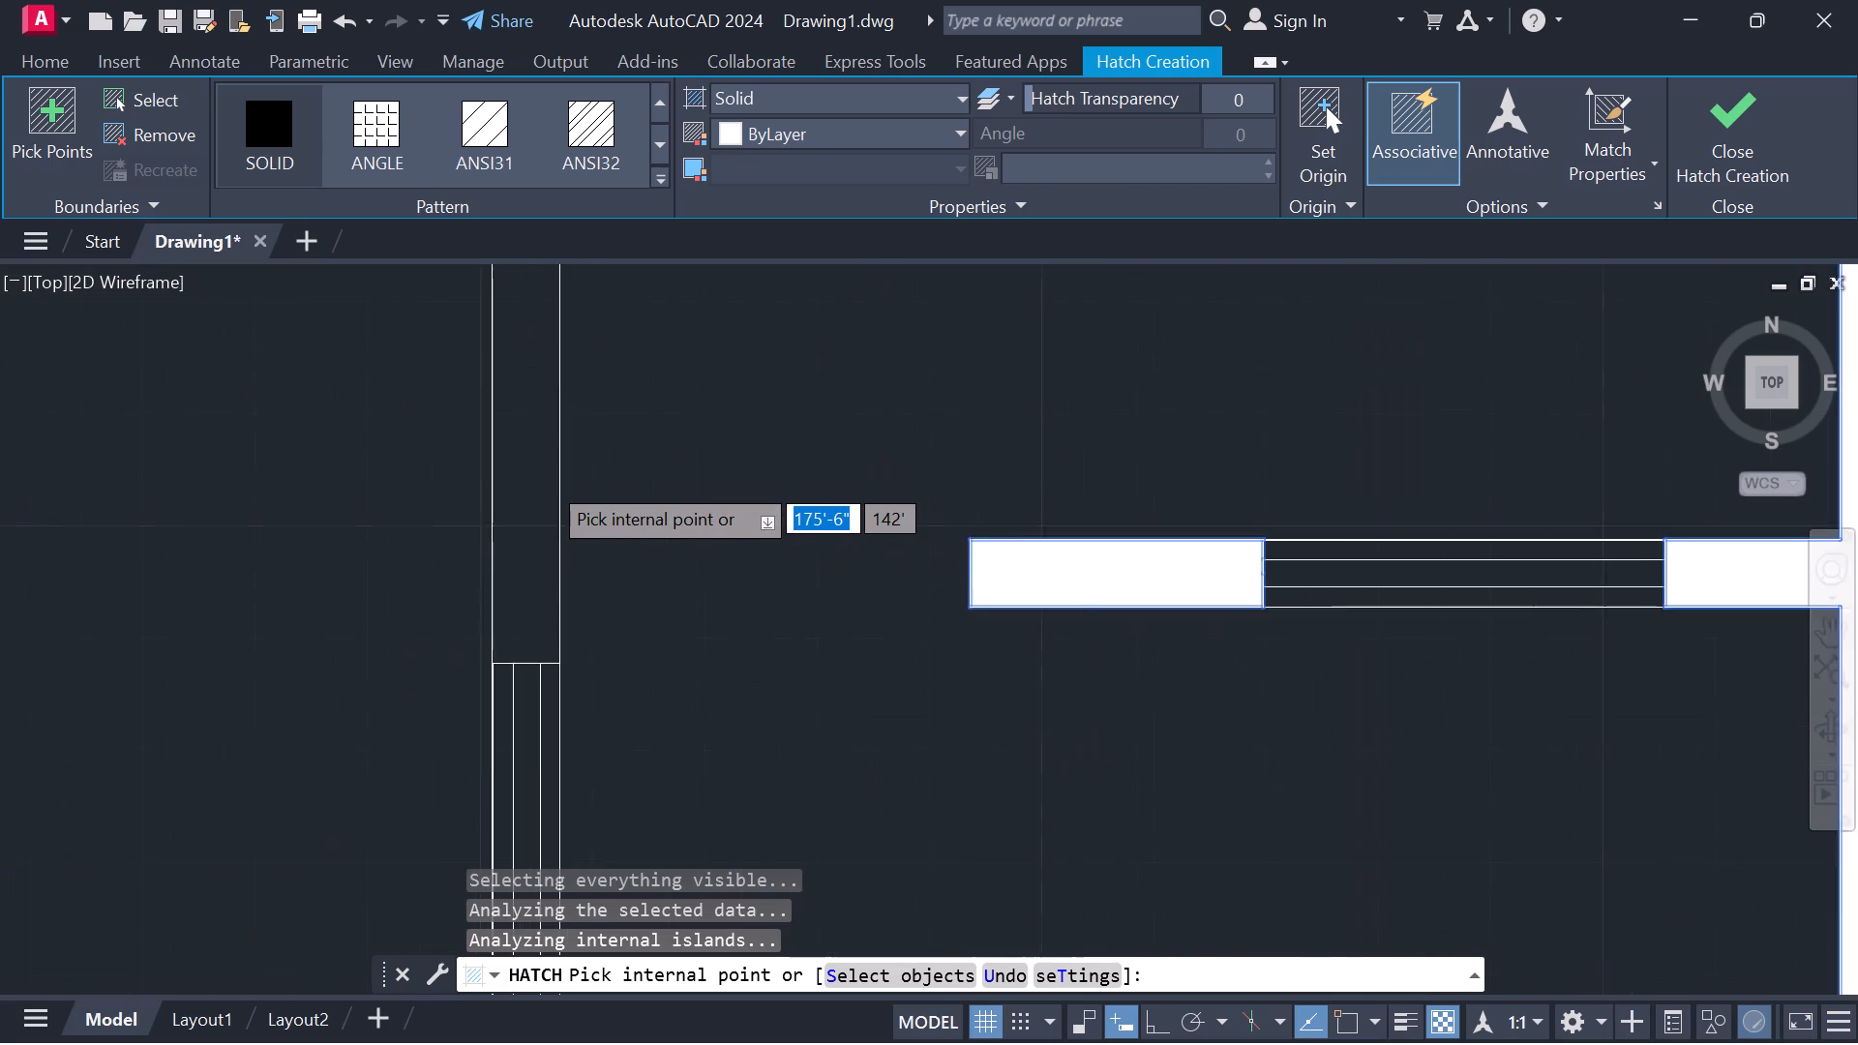
pyautogui.moveTo(523, 377); pyautogui.dragTo(803, 432, button='middle')
pyautogui.scroll(-2, 803, 432)
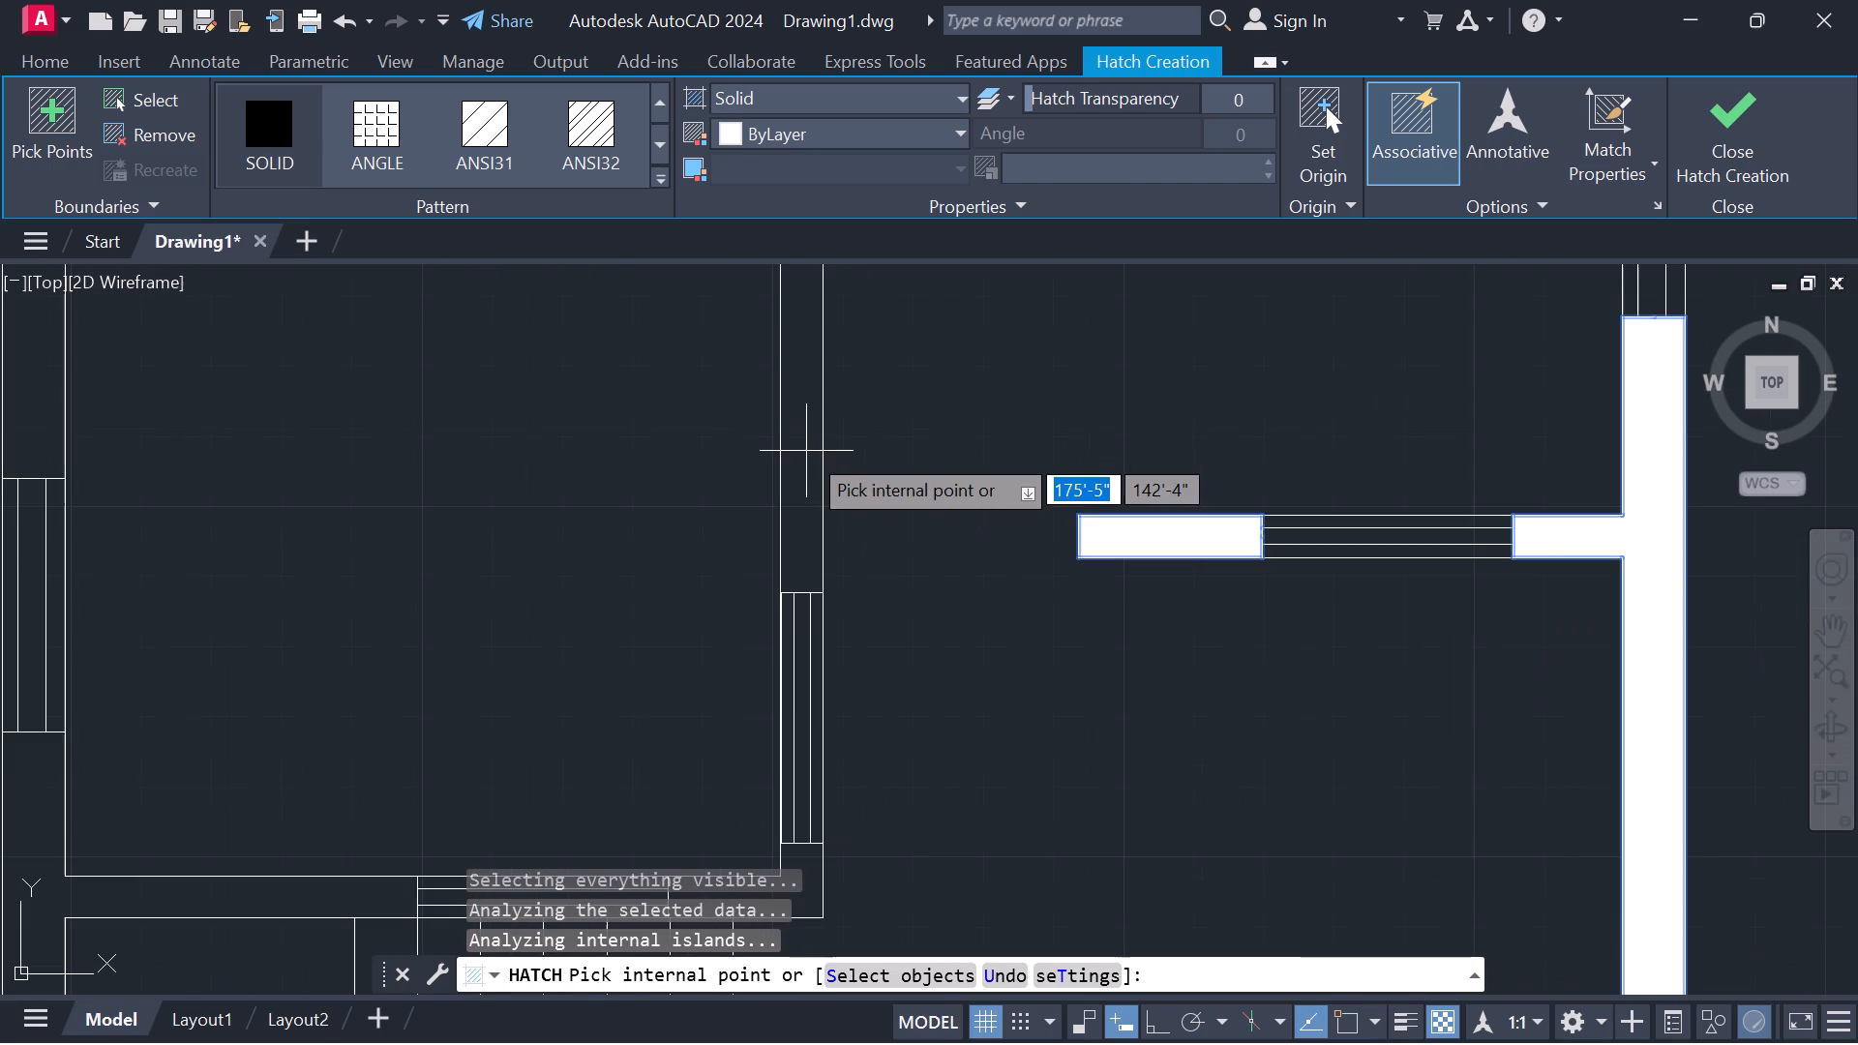
pyautogui.moveTo(806, 363); pyautogui.dragTo(816, 524, button='middle')
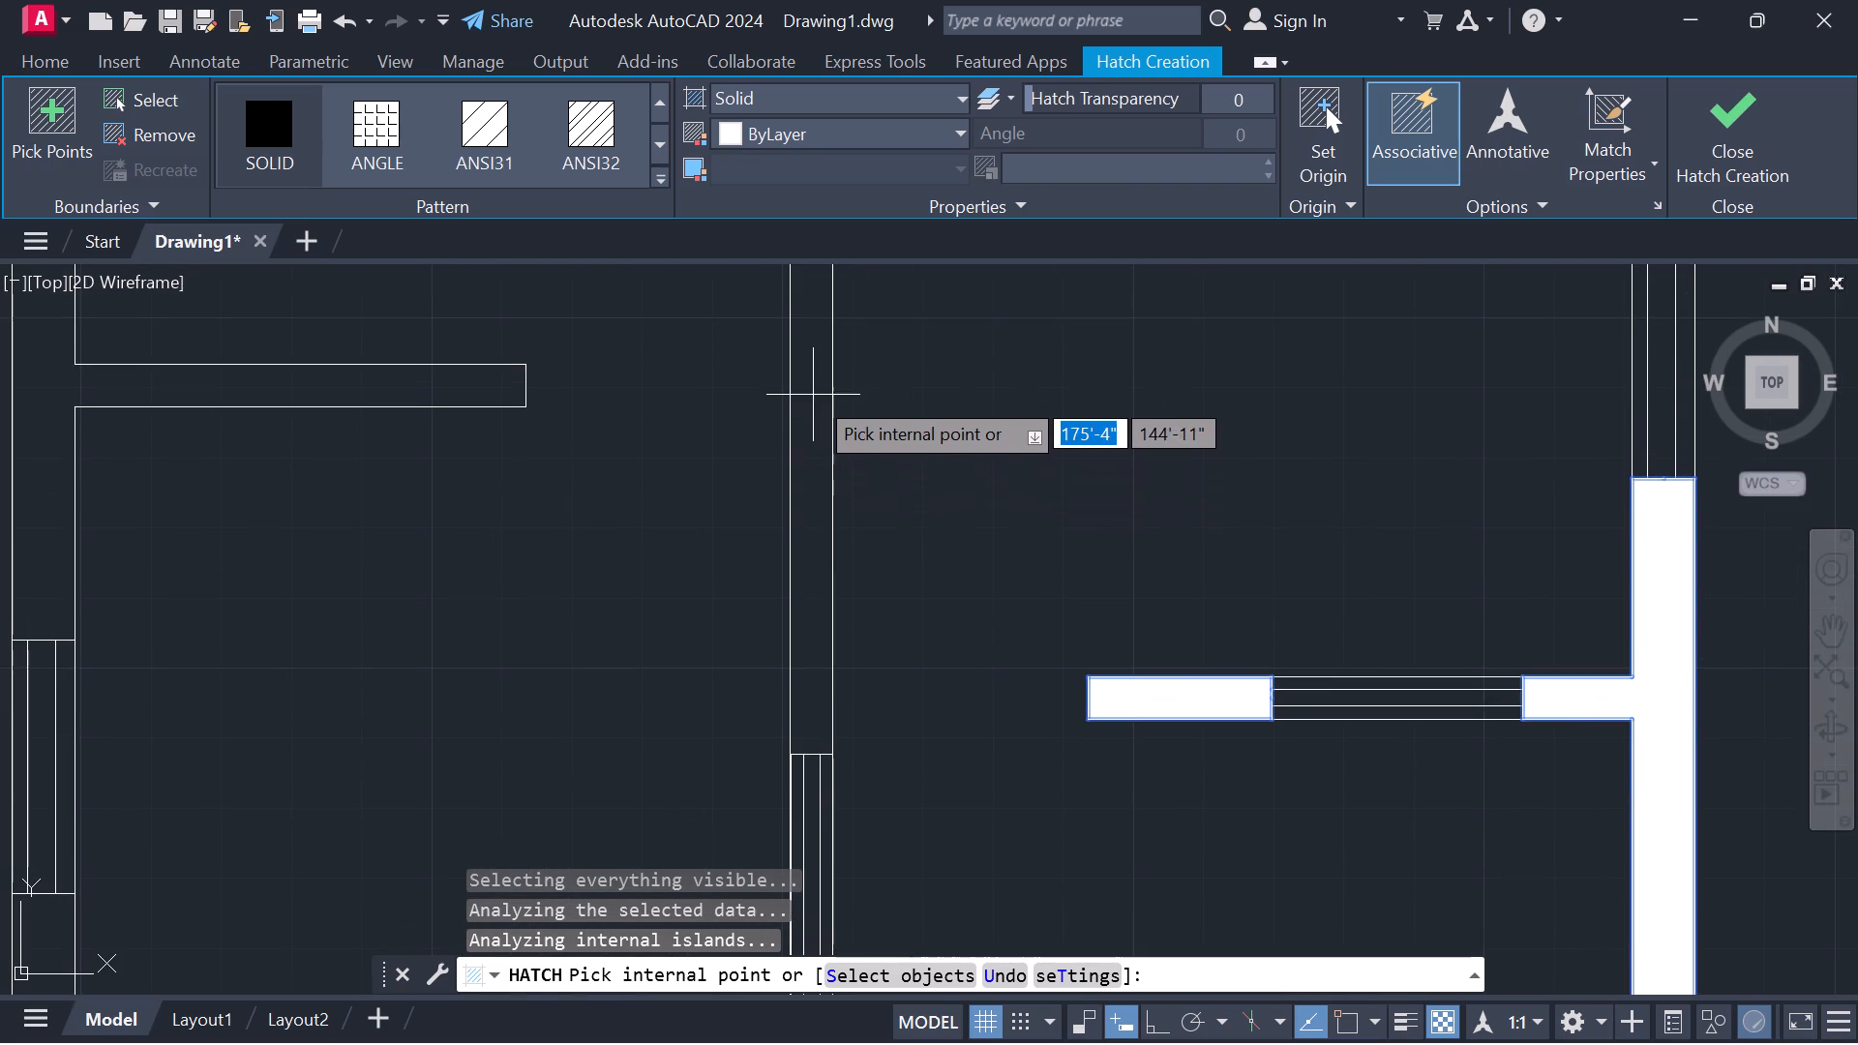
pyautogui.moveTo(813, 382); pyautogui.dragTo(845, 577, button='middle')
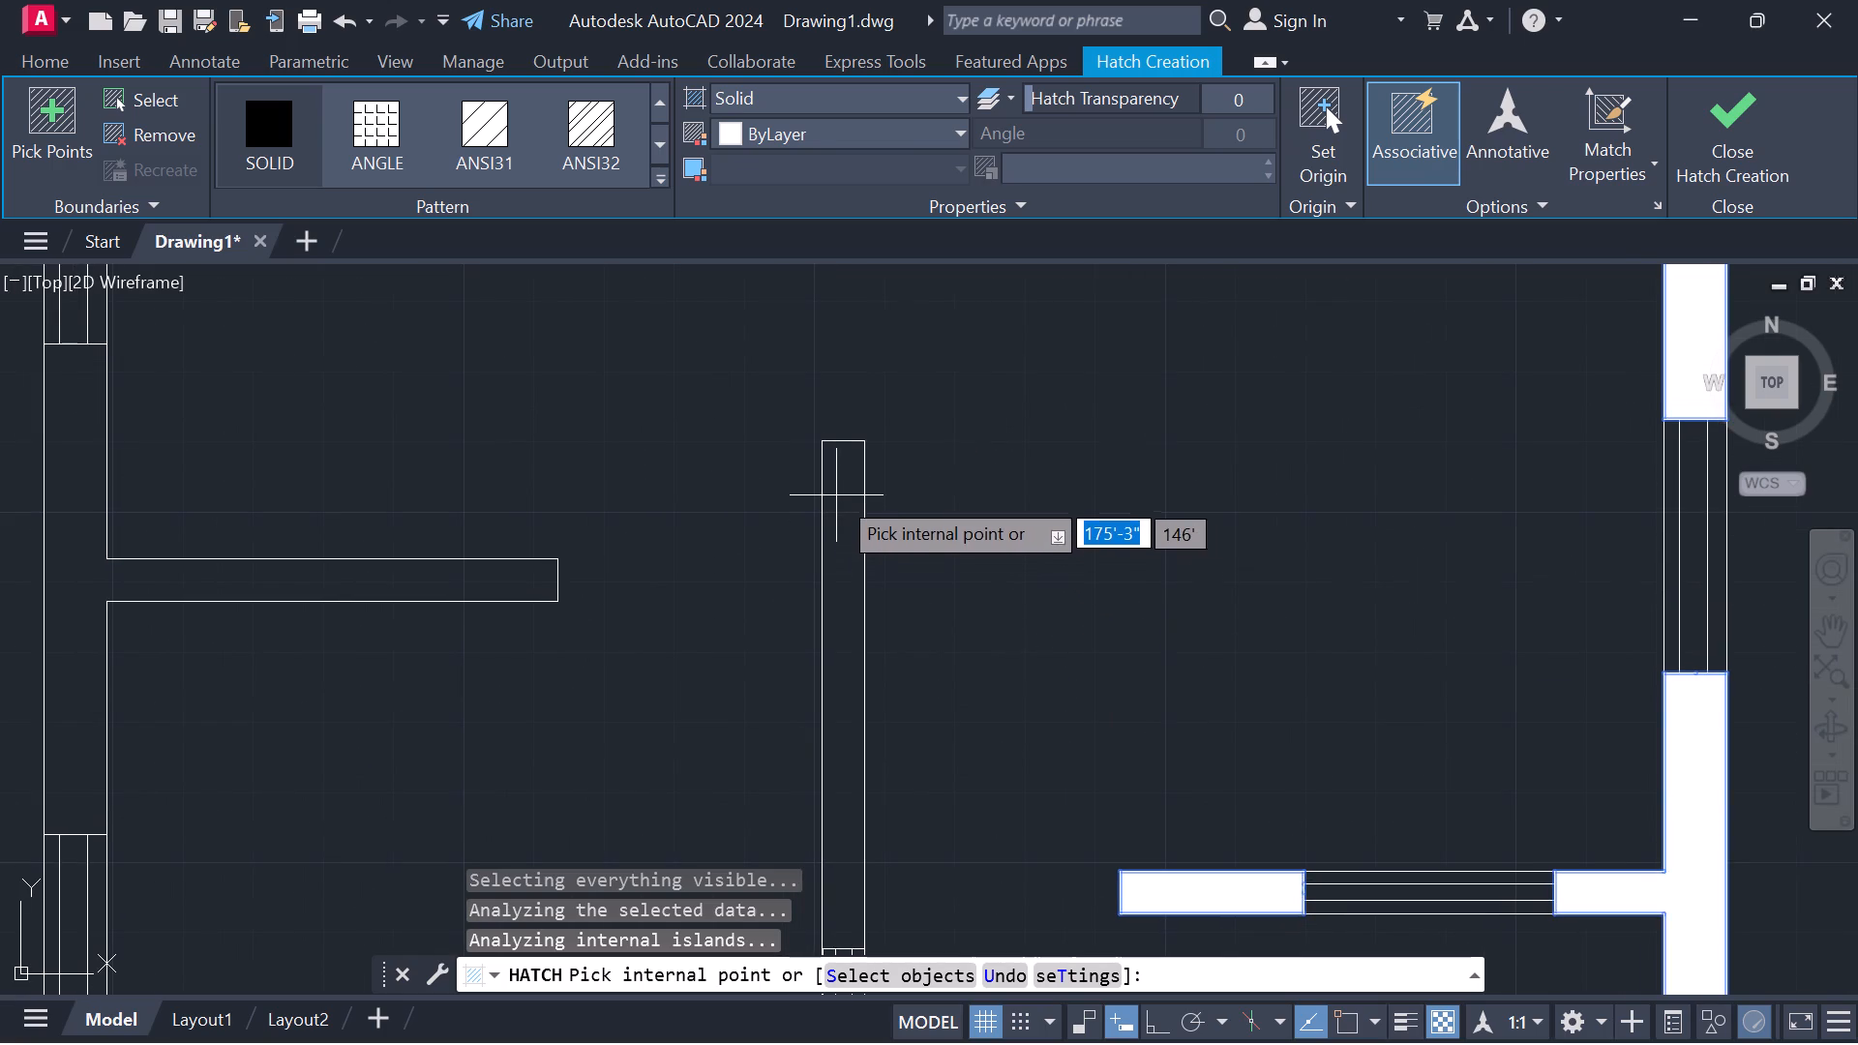
pyautogui.click(480, 575)
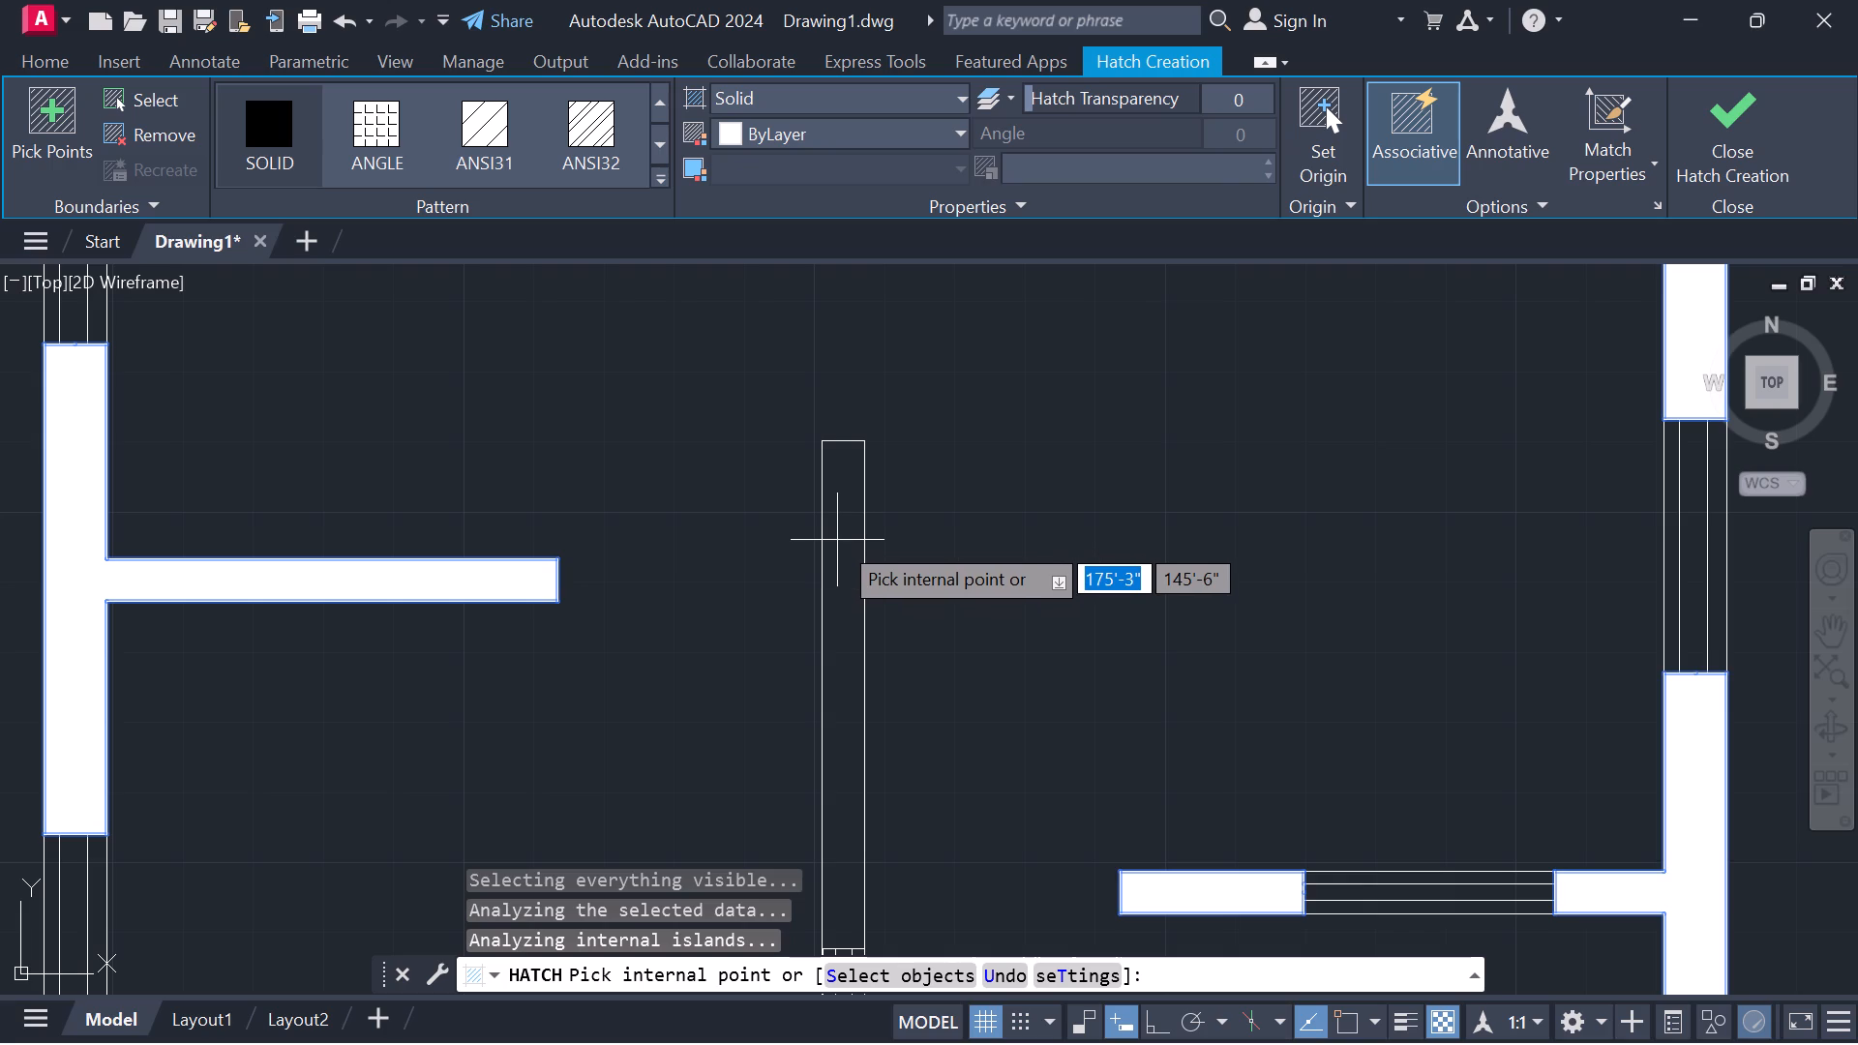
# Add the L-shaped partition corner between the two narrow windows above the staircase to the solid hatch.
pyautogui.scroll(-1, 846, 665)
pyautogui.moveTo(846, 668); pyautogui.dragTo(819, 562, button='middle')
pyautogui.moveTo(820, 818); pyautogui.dragTo(832, 648, button='middle')
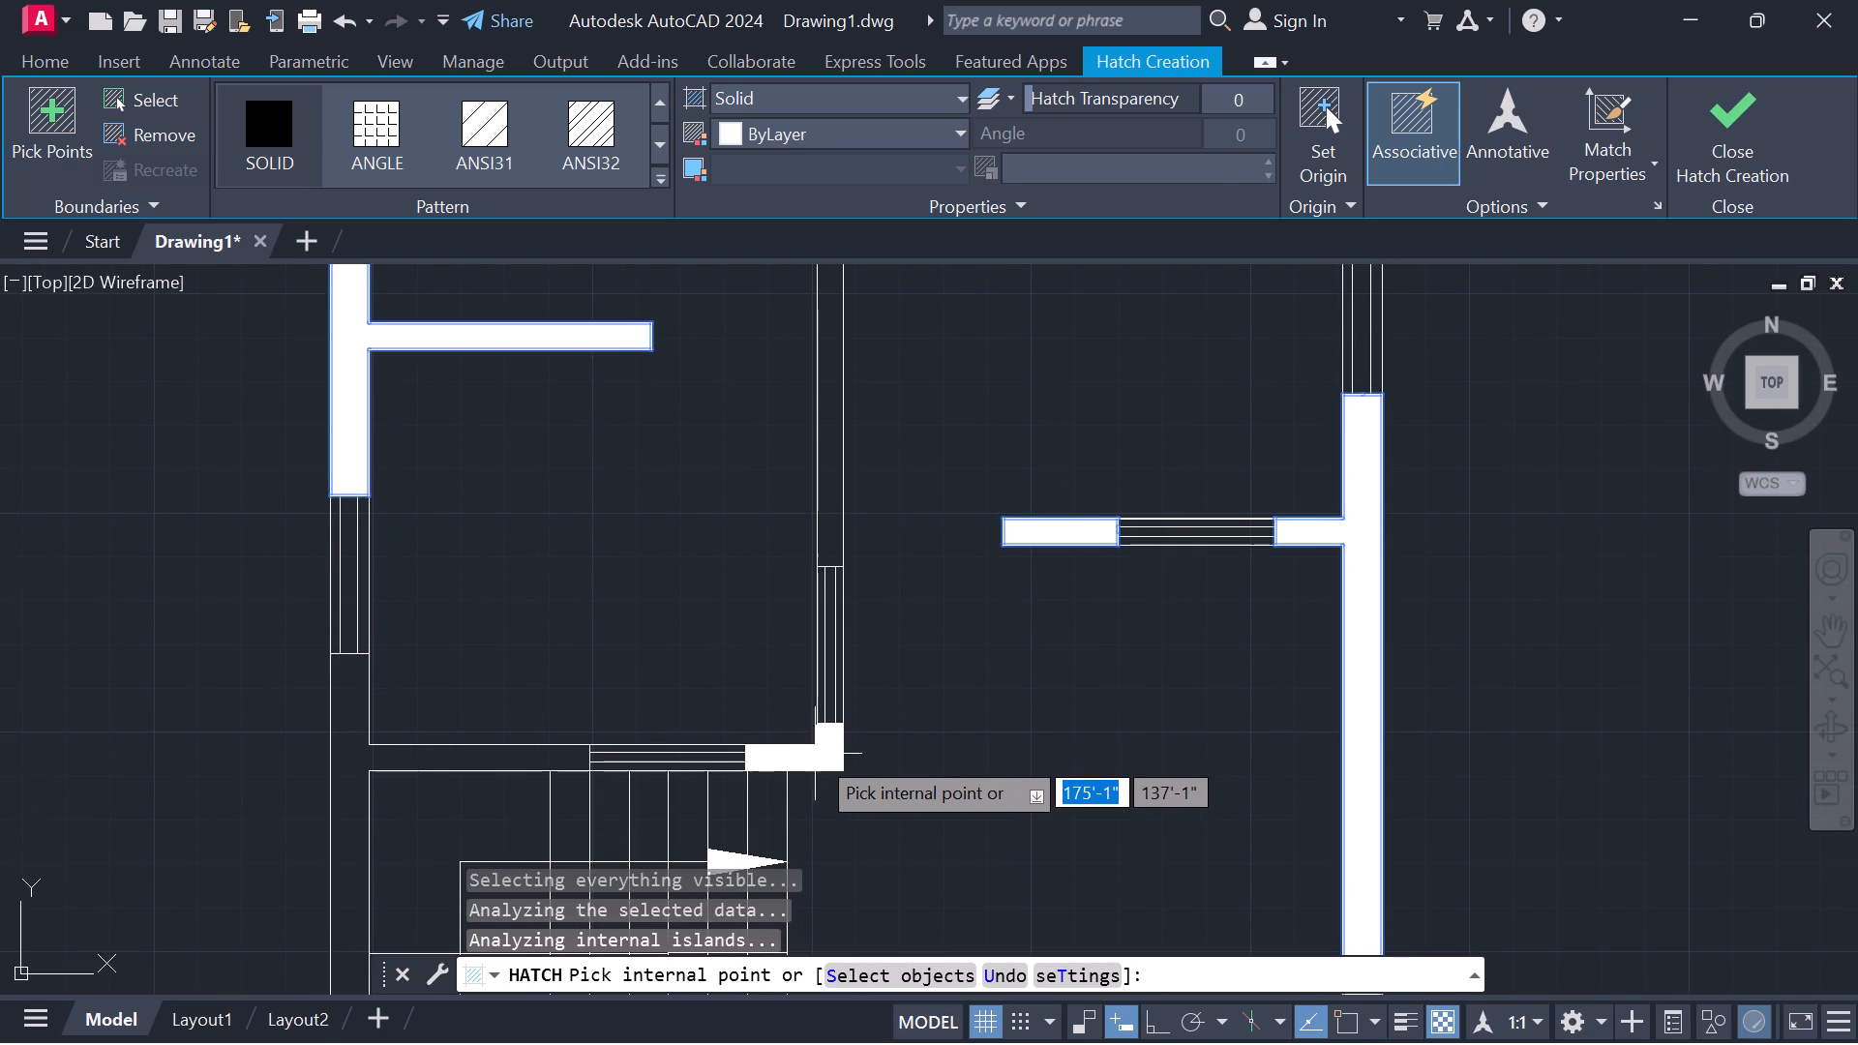
pyautogui.click(805, 754)
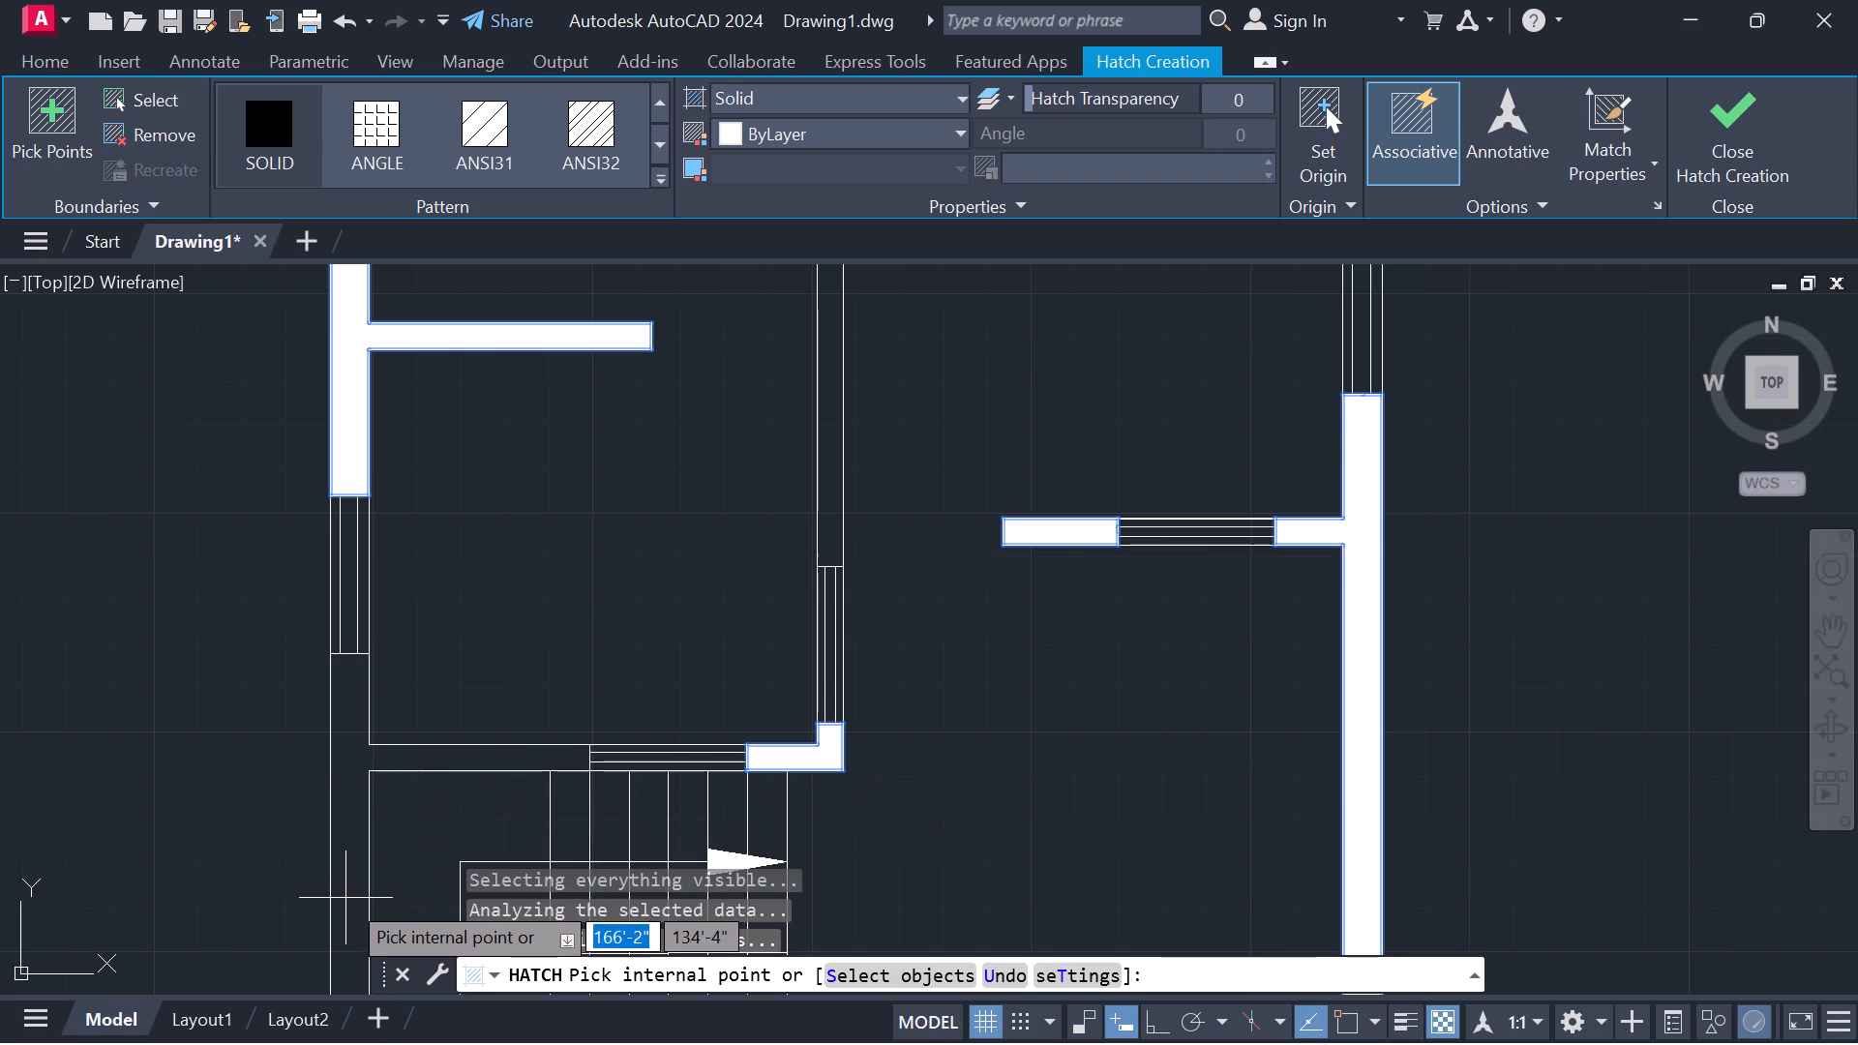
# Add the lower left exterior wall around the staircase, with its attached horizontal partition up to the narrow window, to the solid hatch.
pyautogui.scroll(1, 345, 898)
pyautogui.moveTo(345, 898); pyautogui.dragTo(486, 741, button='middle')
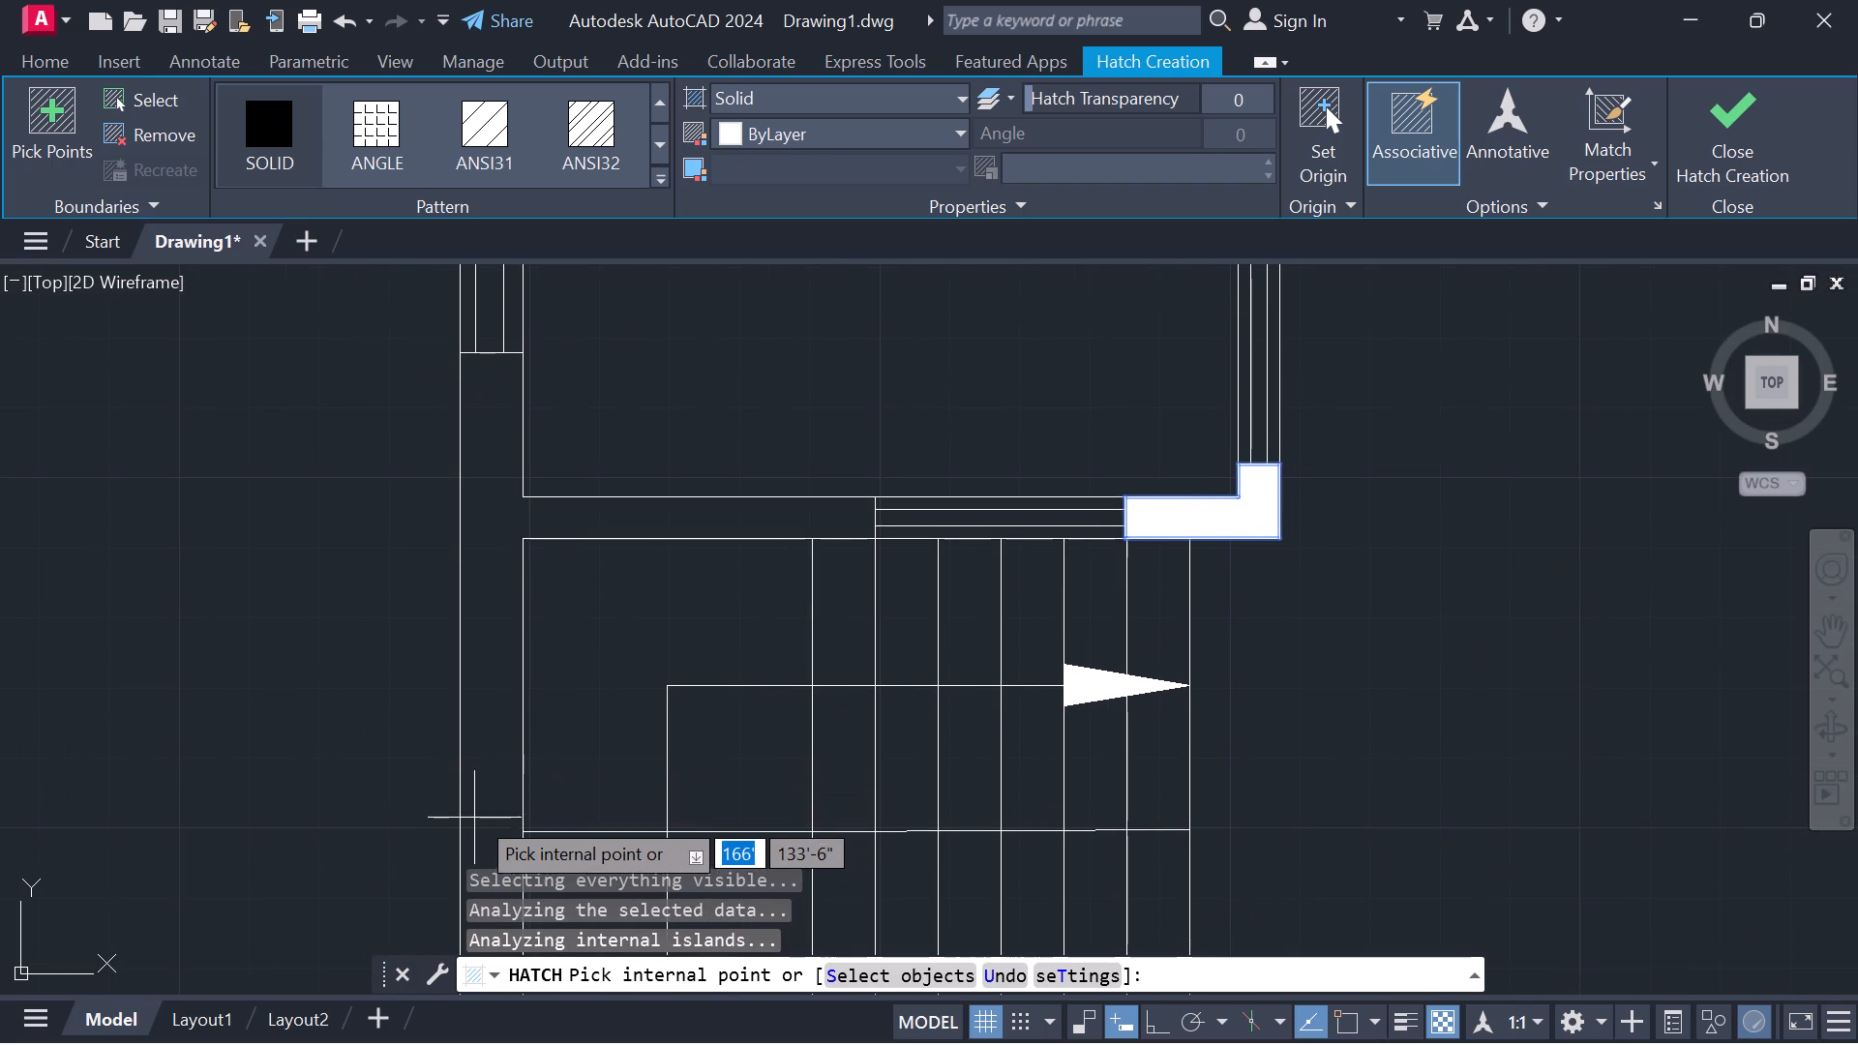
pyautogui.scroll(-3, 475, 806)
pyautogui.moveTo(478, 805); pyautogui.dragTo(519, 584, button='middle')
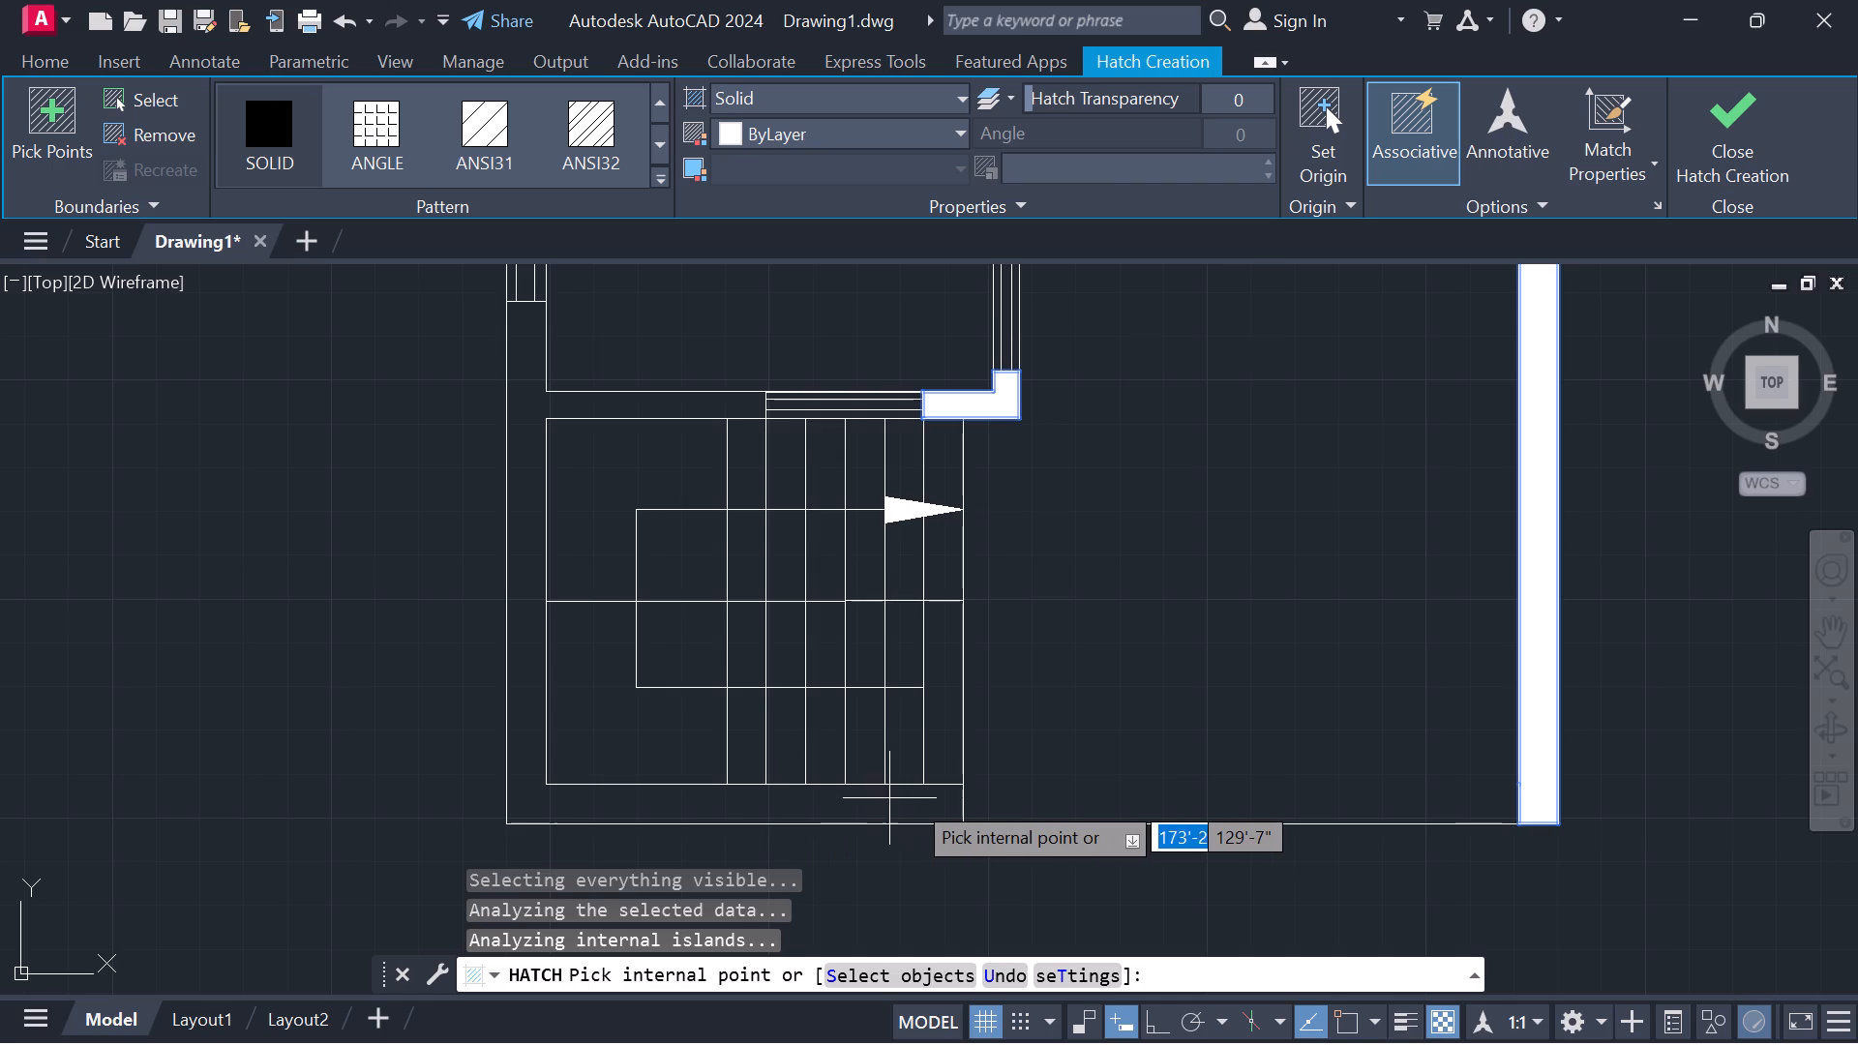
pyautogui.click(513, 684)
# Examine the unfilled central partition and upper-left walls for lines that close off the wall junctions, and end the hatch.
pyautogui.scroll(-2, 749, 523)
pyautogui.moveTo(790, 485); pyautogui.dragTo(733, 617, button='middle')
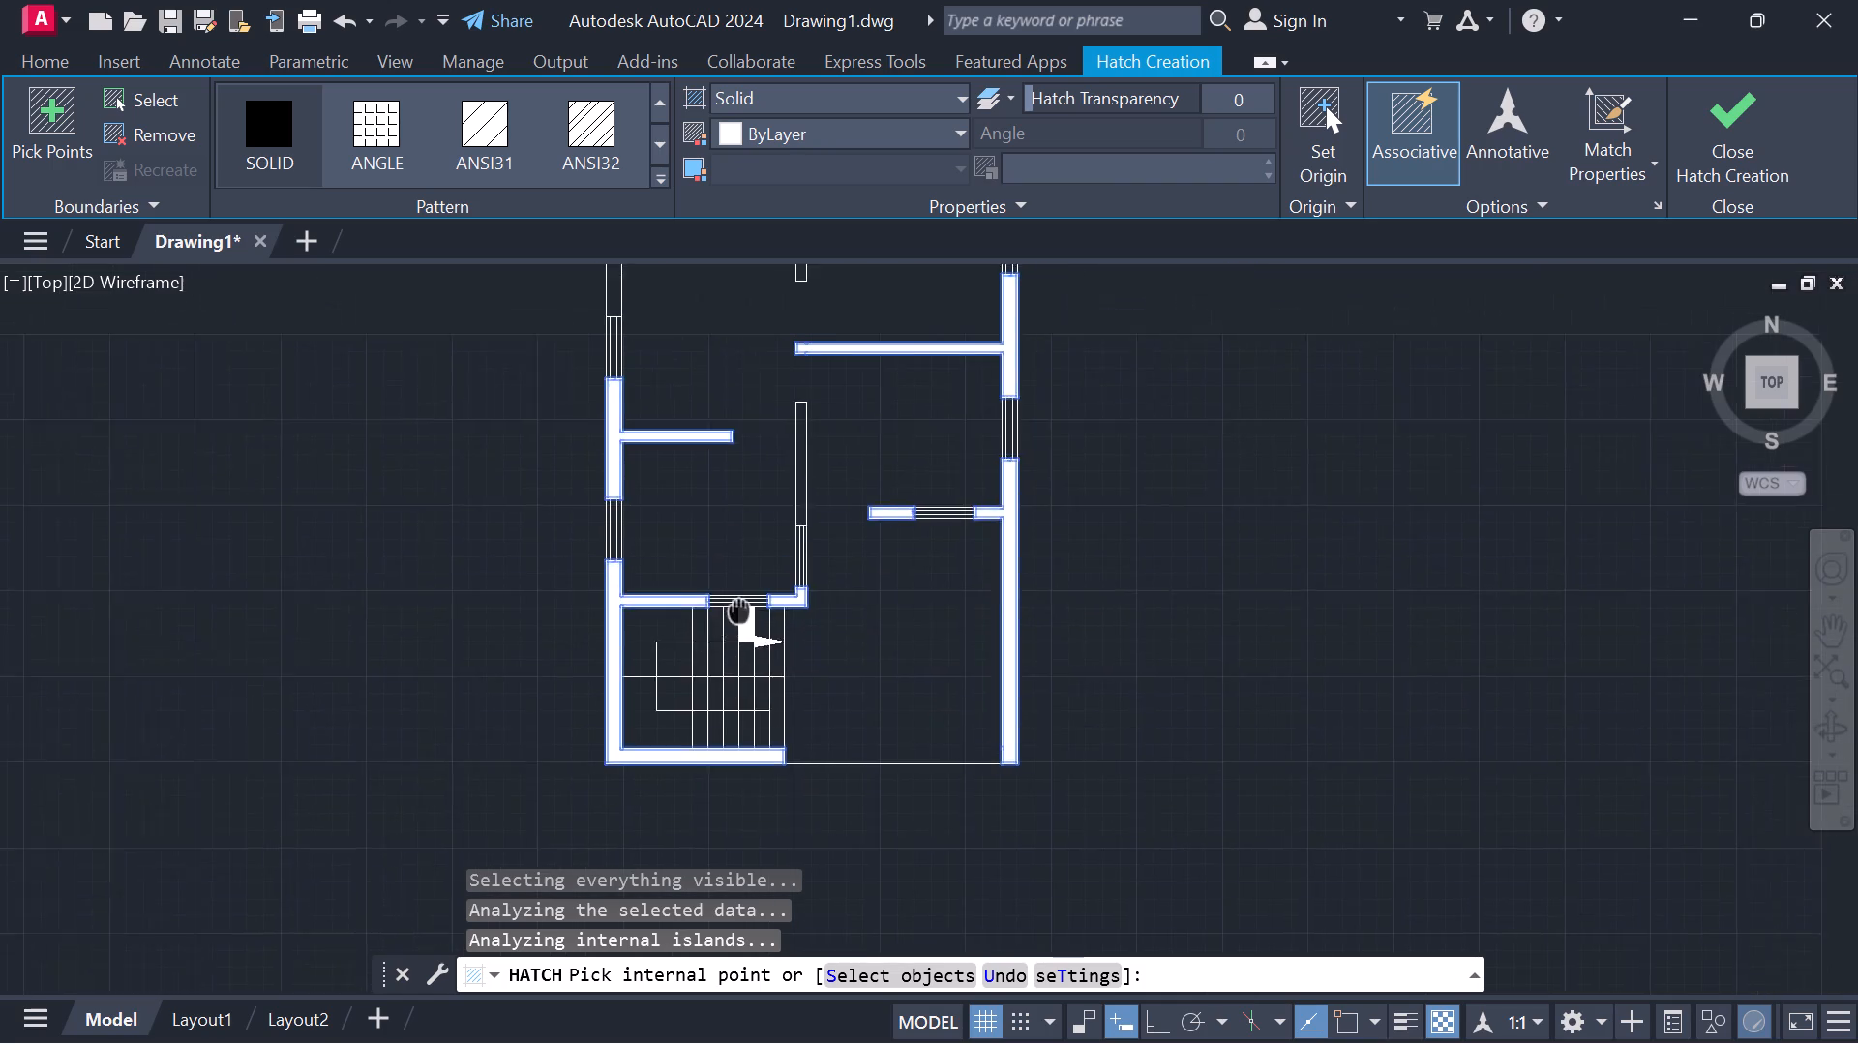
pyautogui.moveTo(733, 617); pyautogui.dragTo(624, 667, button='middle')
pyautogui.scroll(3, 661, 575)
pyautogui.scroll(-2, 692, 558)
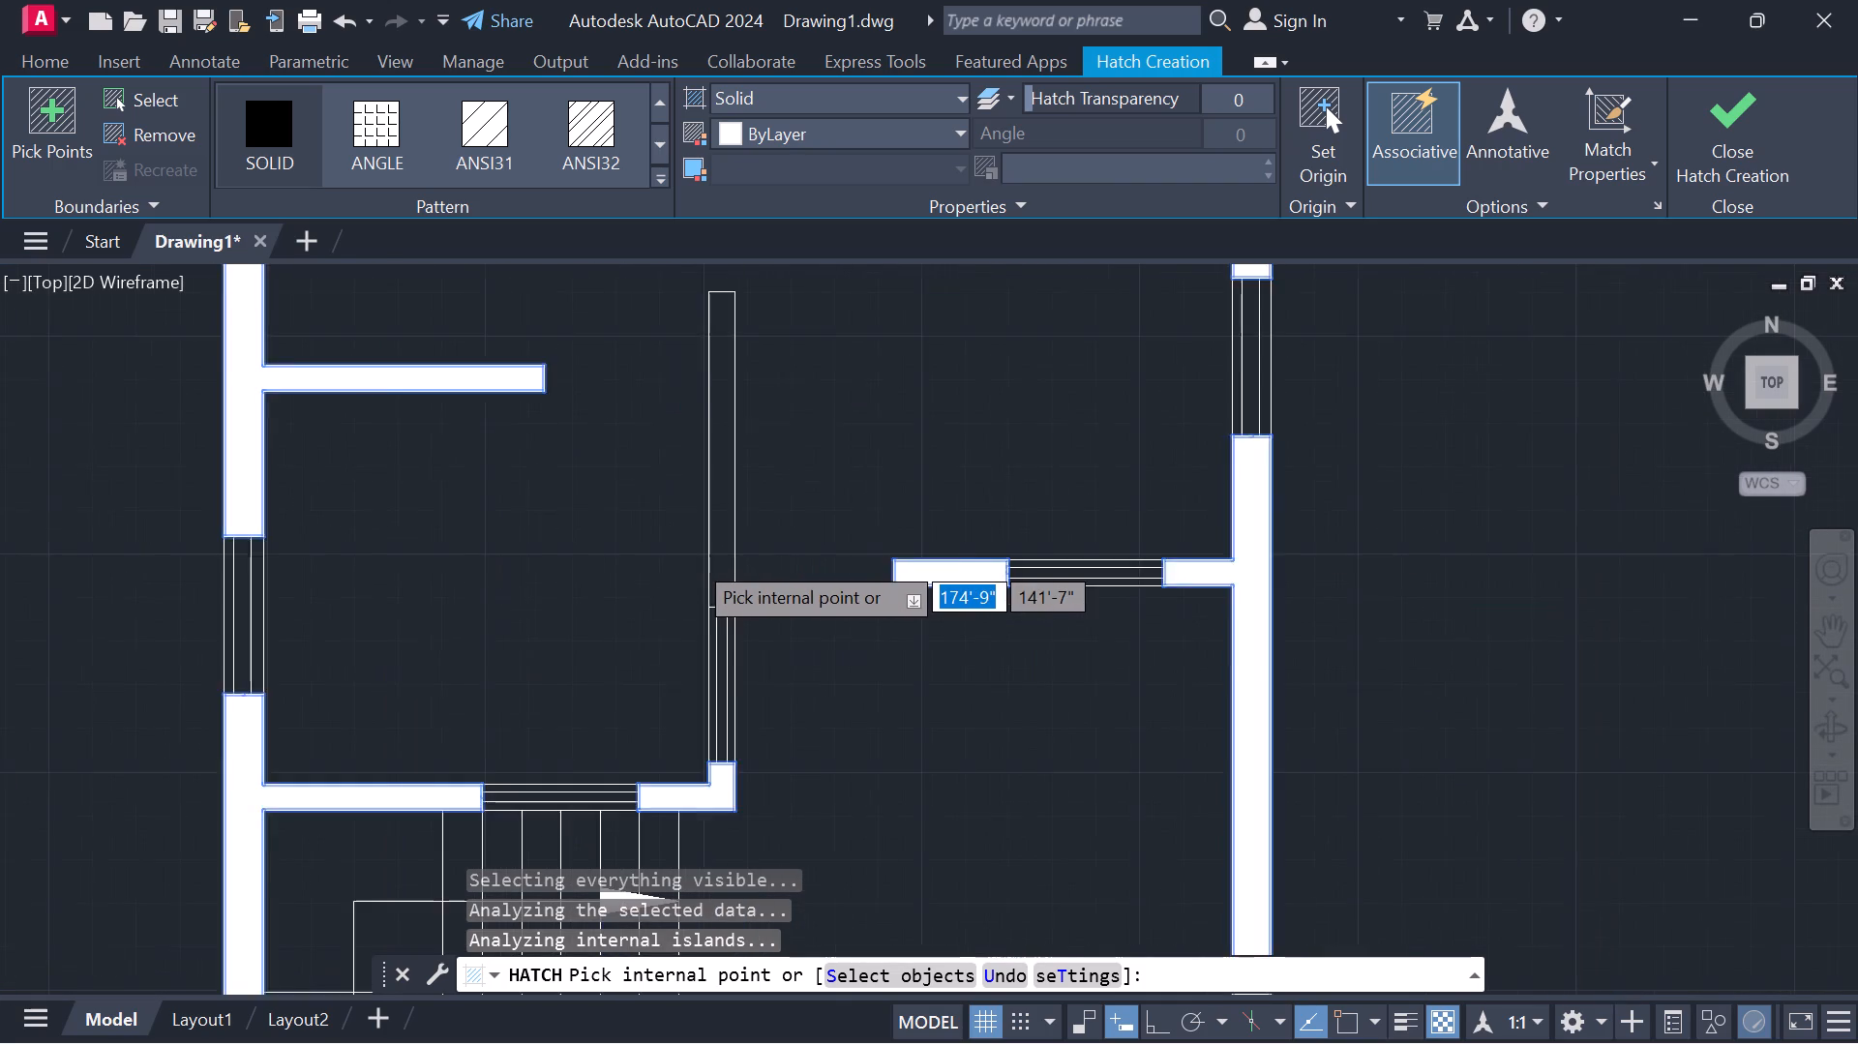
pyautogui.moveTo(816, 514); pyautogui.dragTo(1108, 666, button='middle')
pyautogui.scroll(1, 1108, 665)
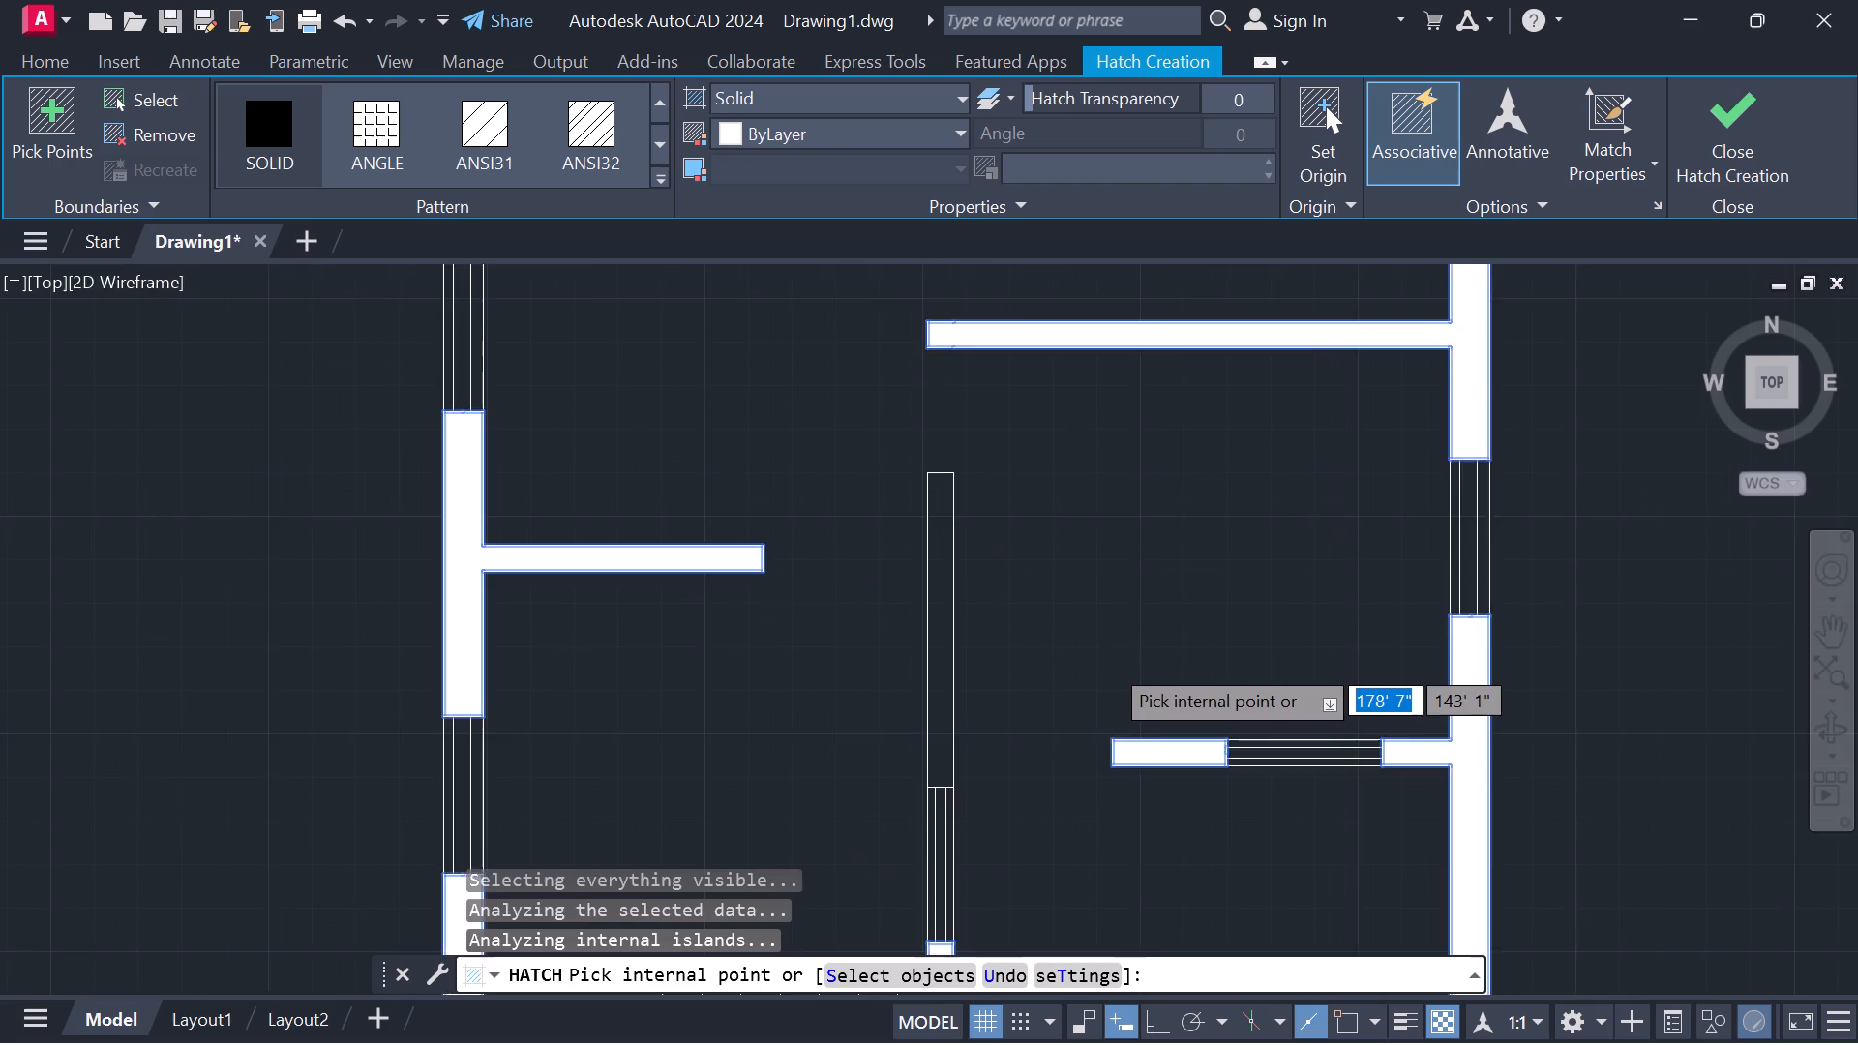
pyautogui.scroll(2, 1108, 662)
pyautogui.scroll(-1, 1077, 641)
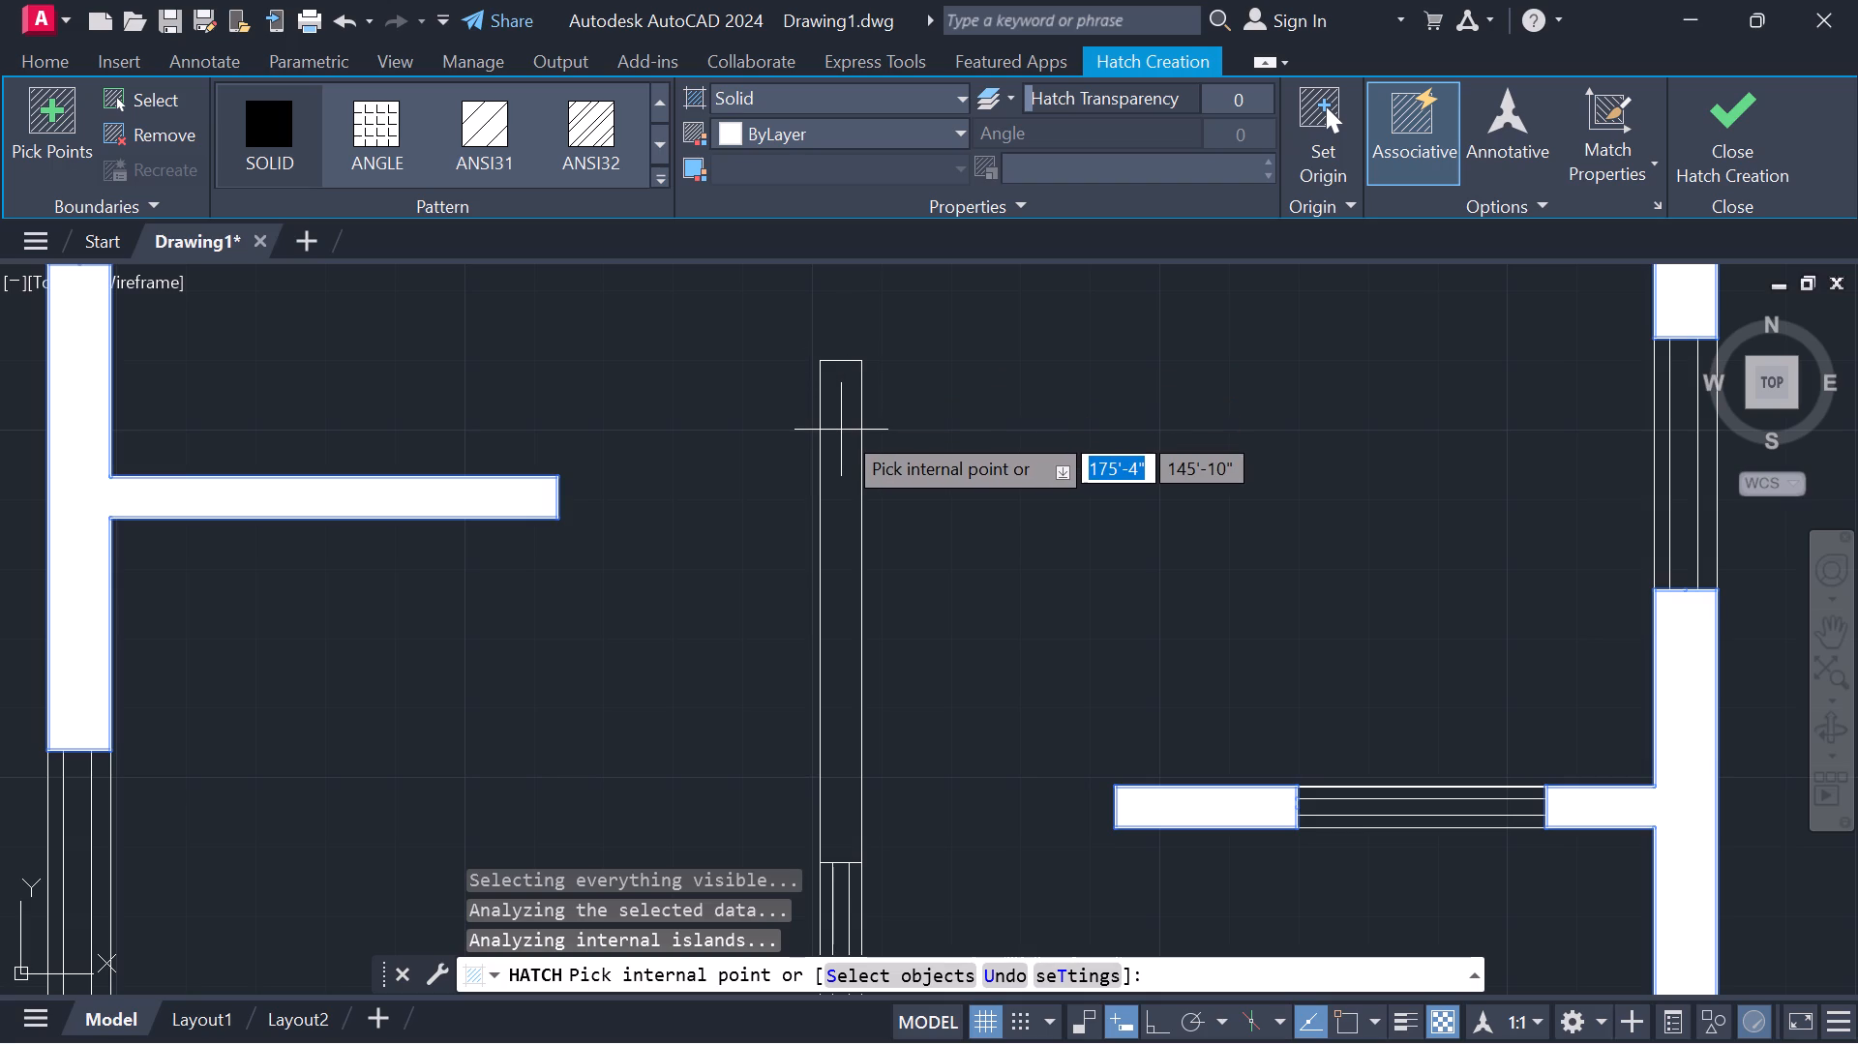
pyautogui.scroll(-4, 877, 403)
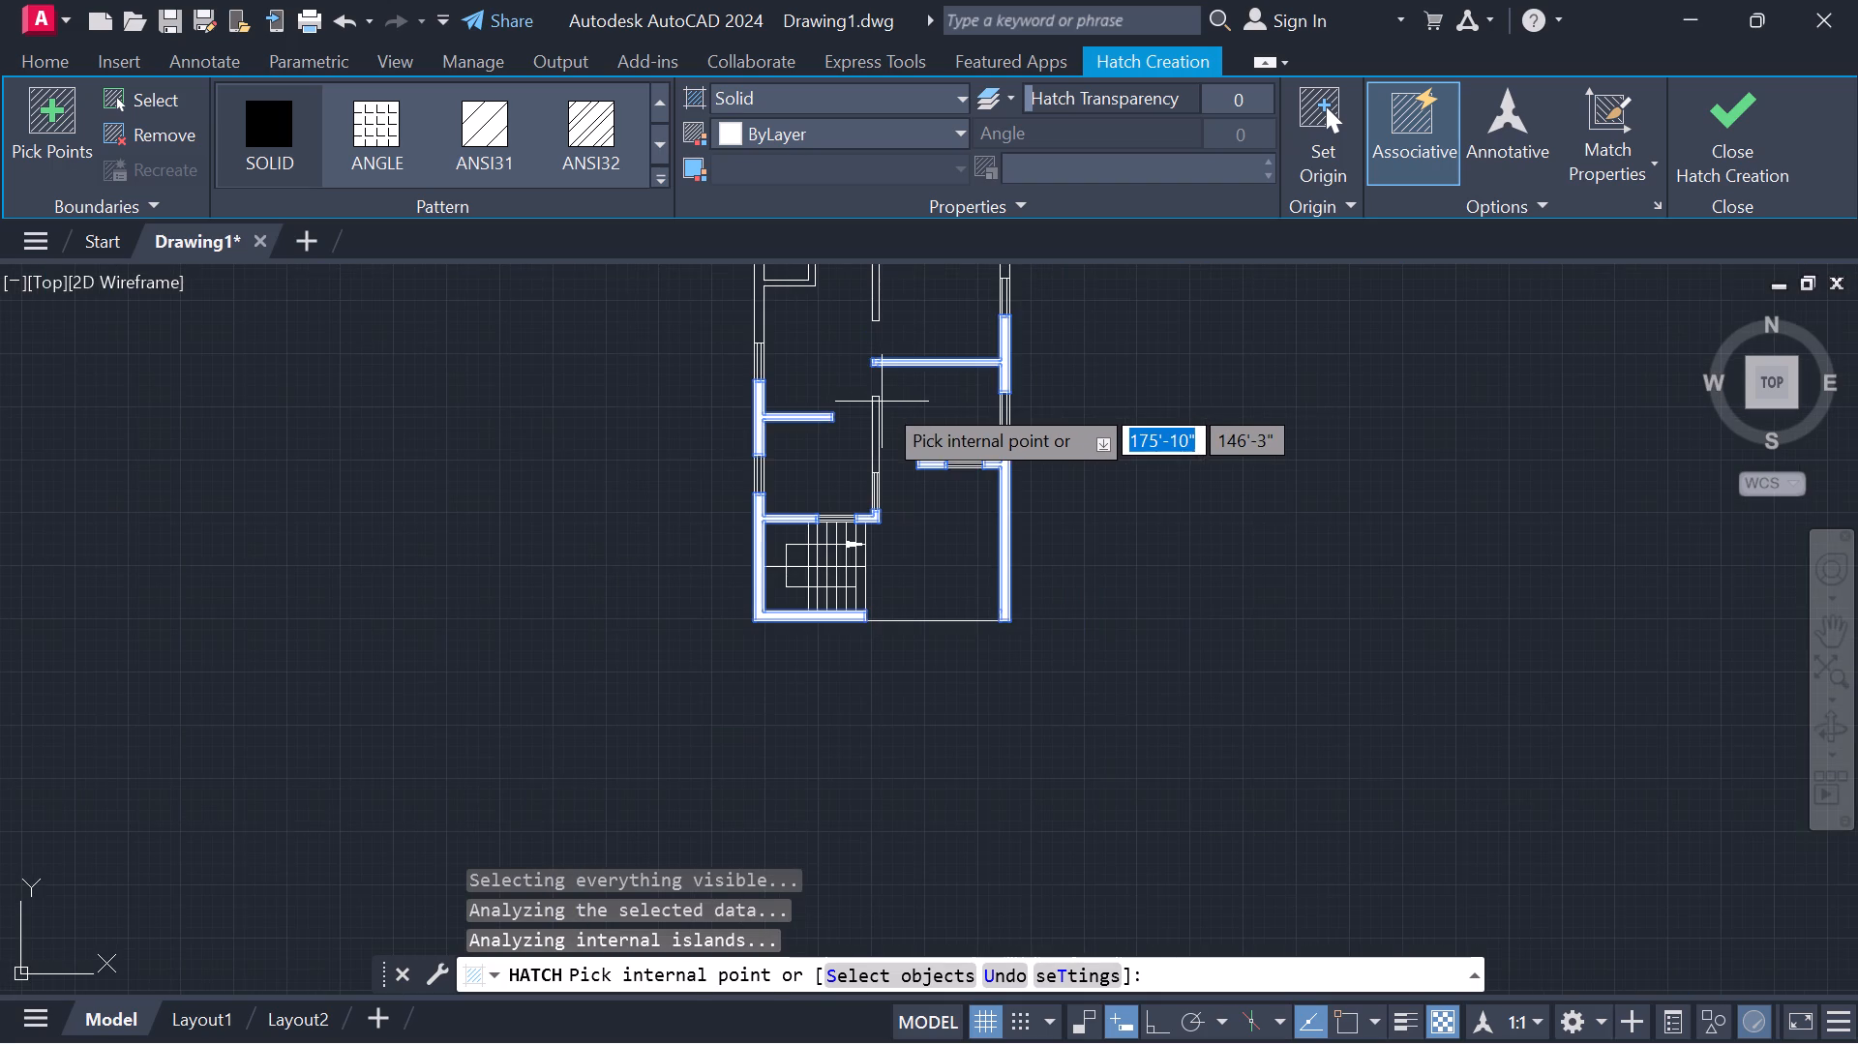
pyautogui.moveTo(884, 394); pyautogui.dragTo(897, 524, button='middle')
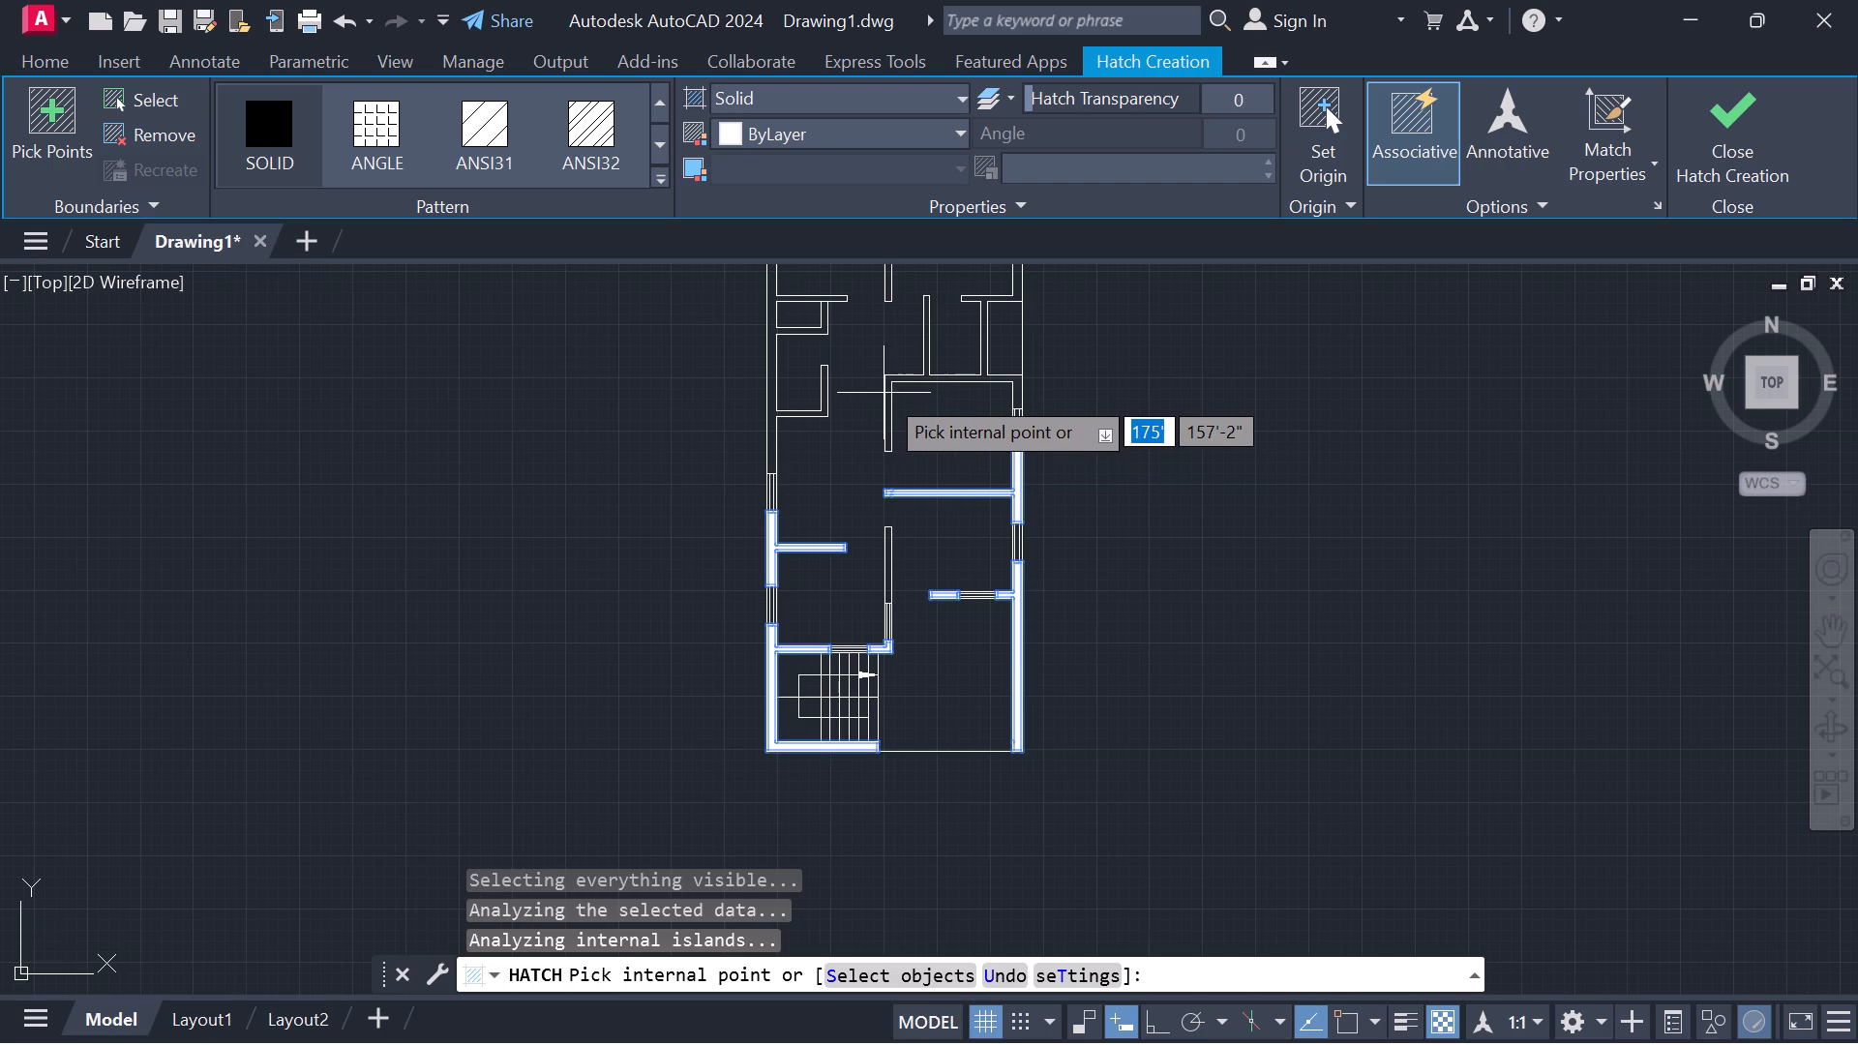
pyautogui.moveTo(898, 393); pyautogui.dragTo(963, 613, button='middle')
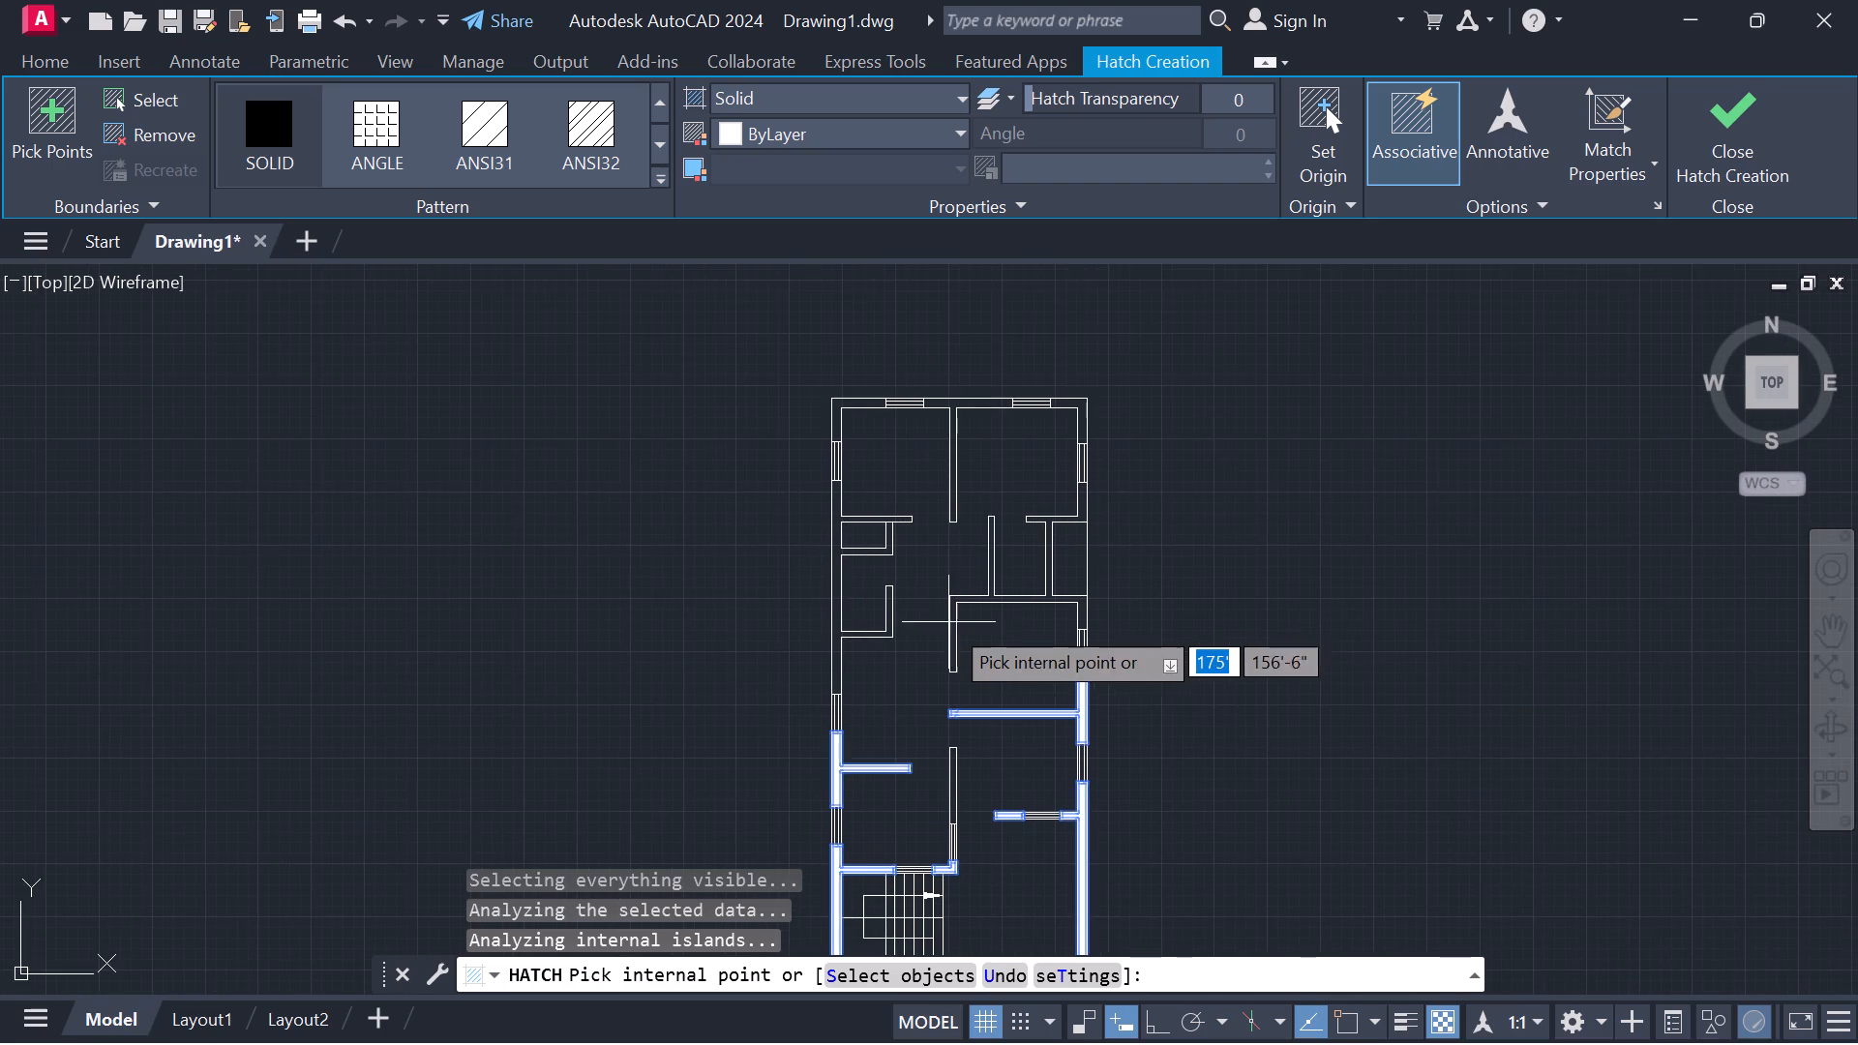
pyautogui.scroll(3, 919, 629)
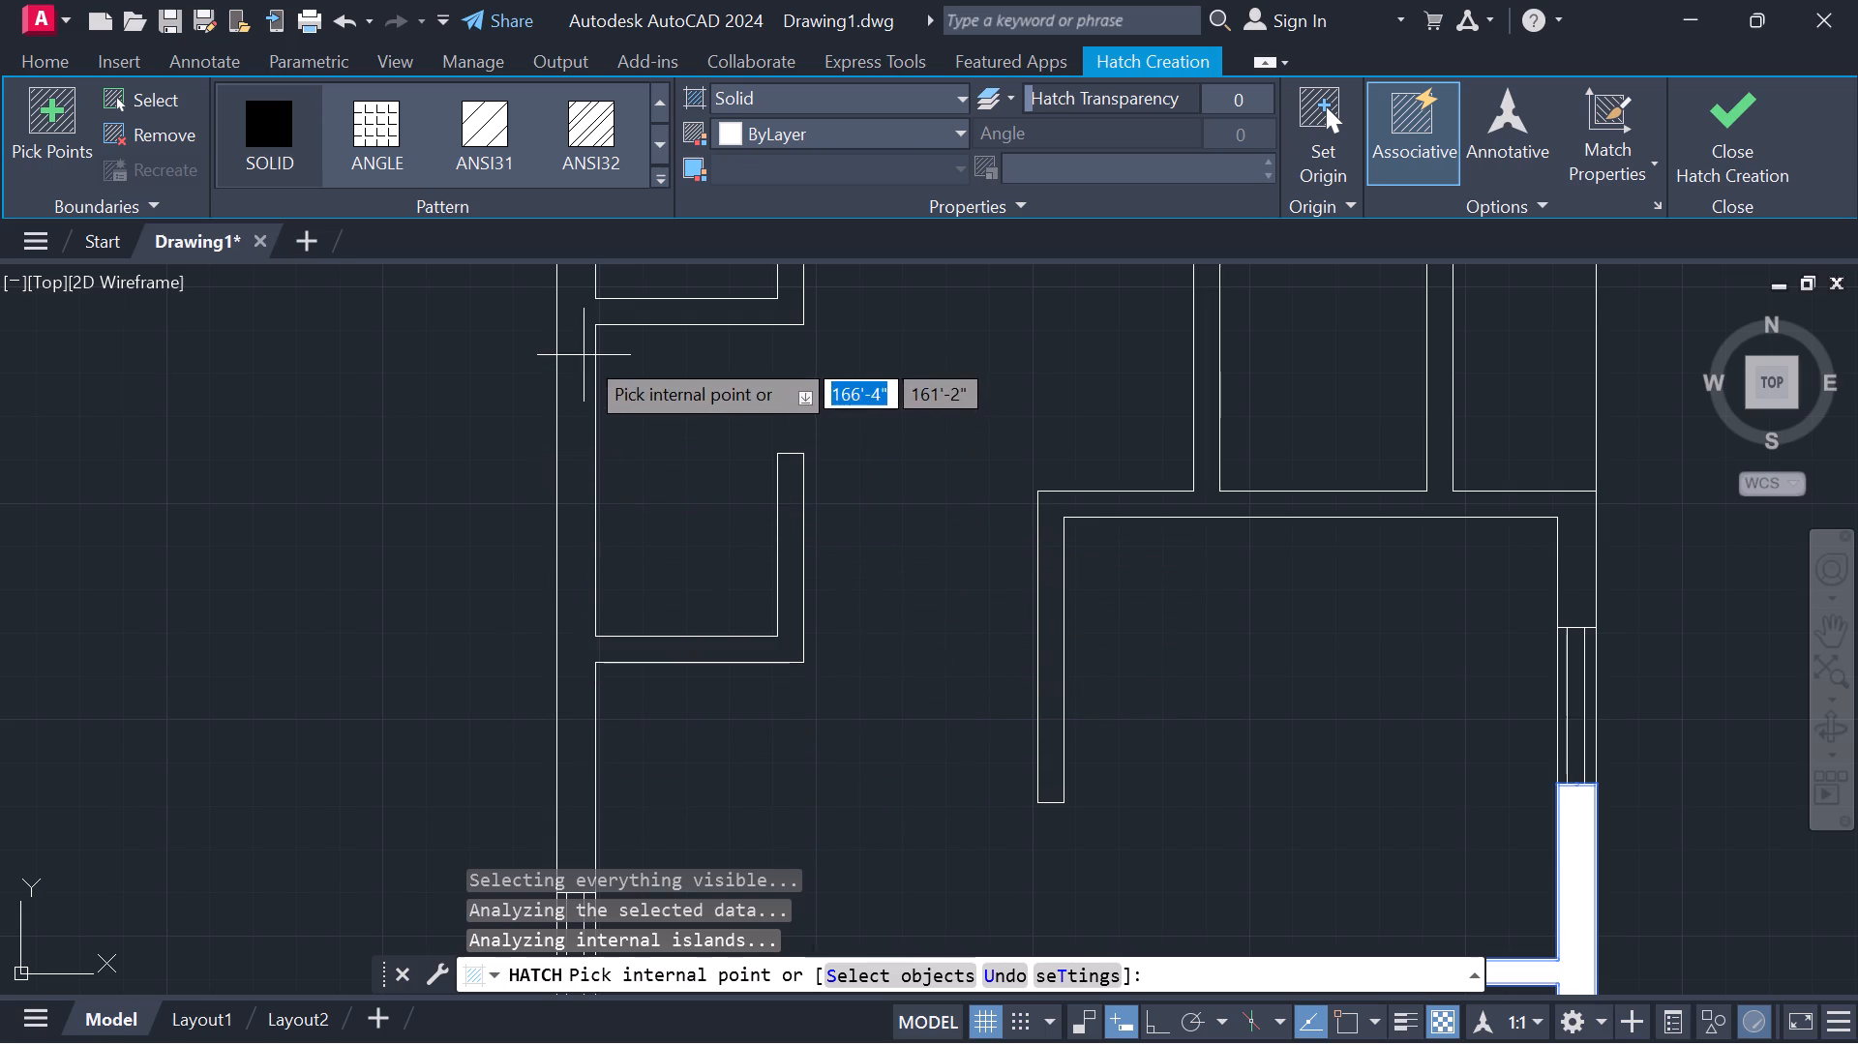
pyautogui.moveTo(584, 355); pyautogui.dragTo(613, 522, button='middle')
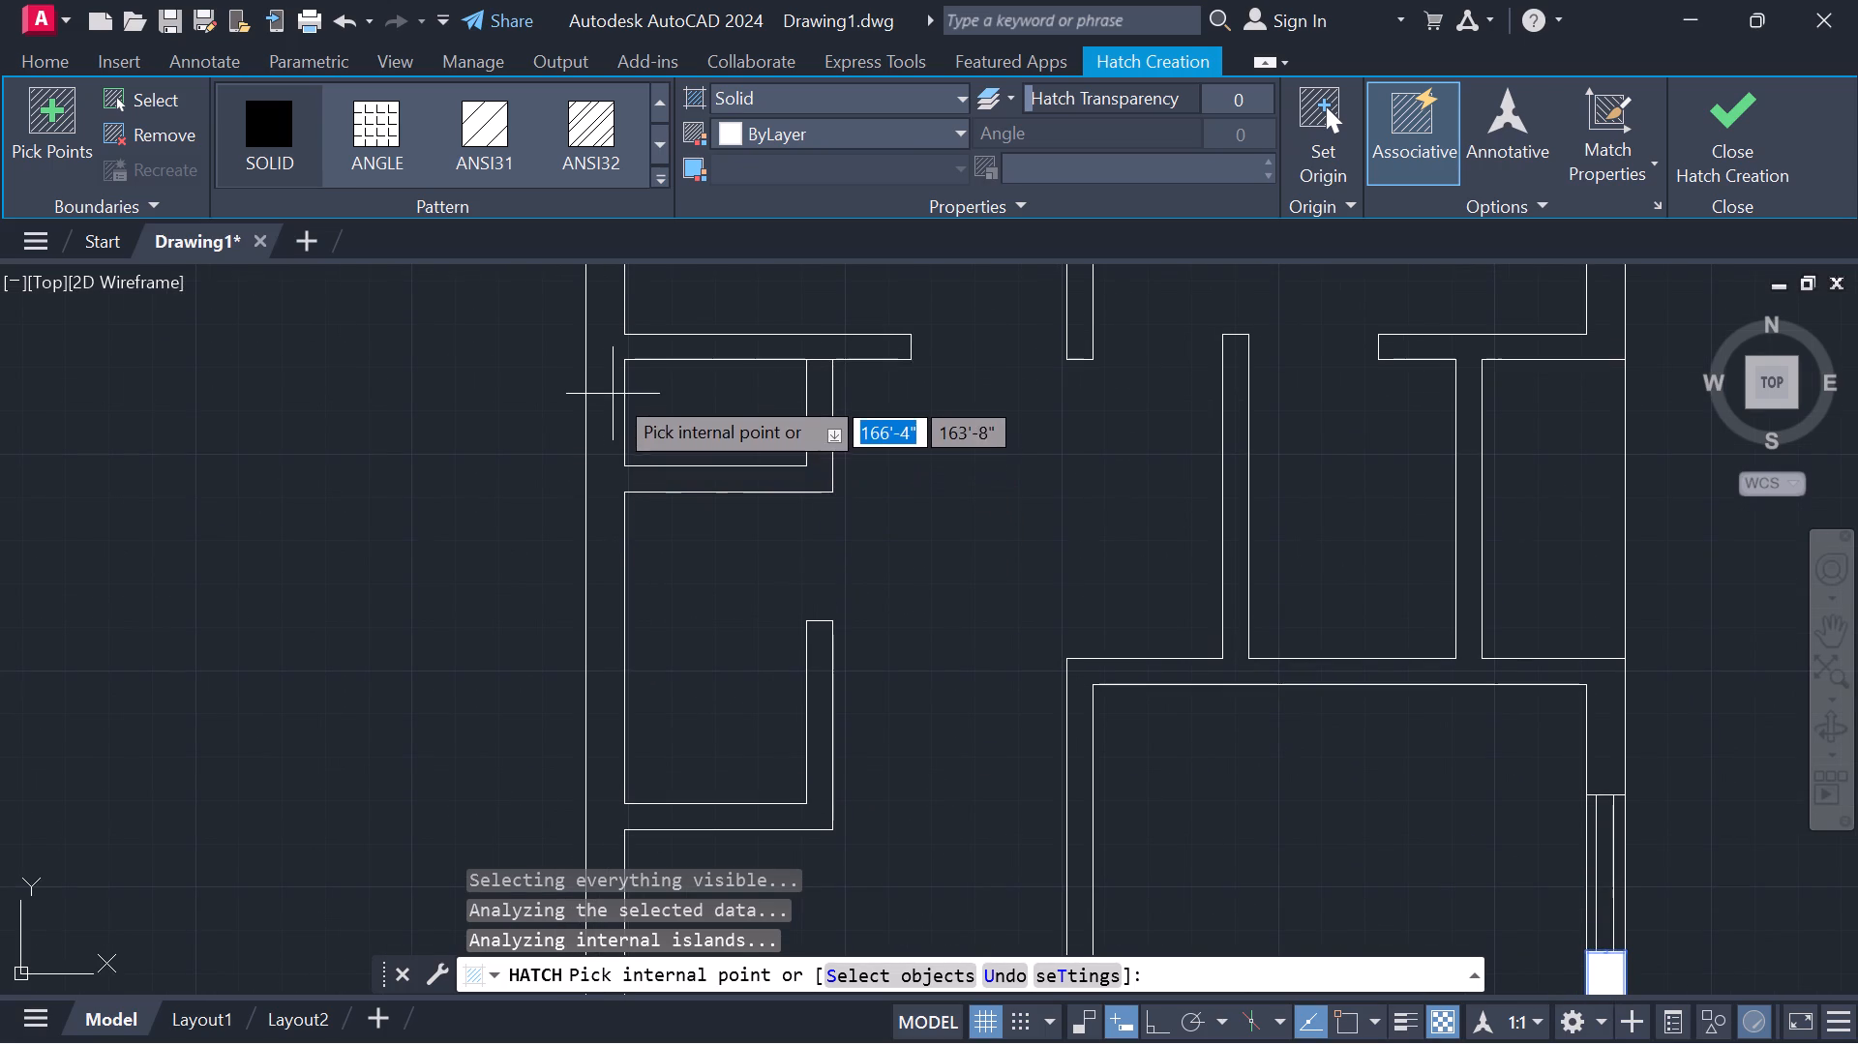
pyautogui.moveTo(601, 339); pyautogui.dragTo(625, 578, button='middle')
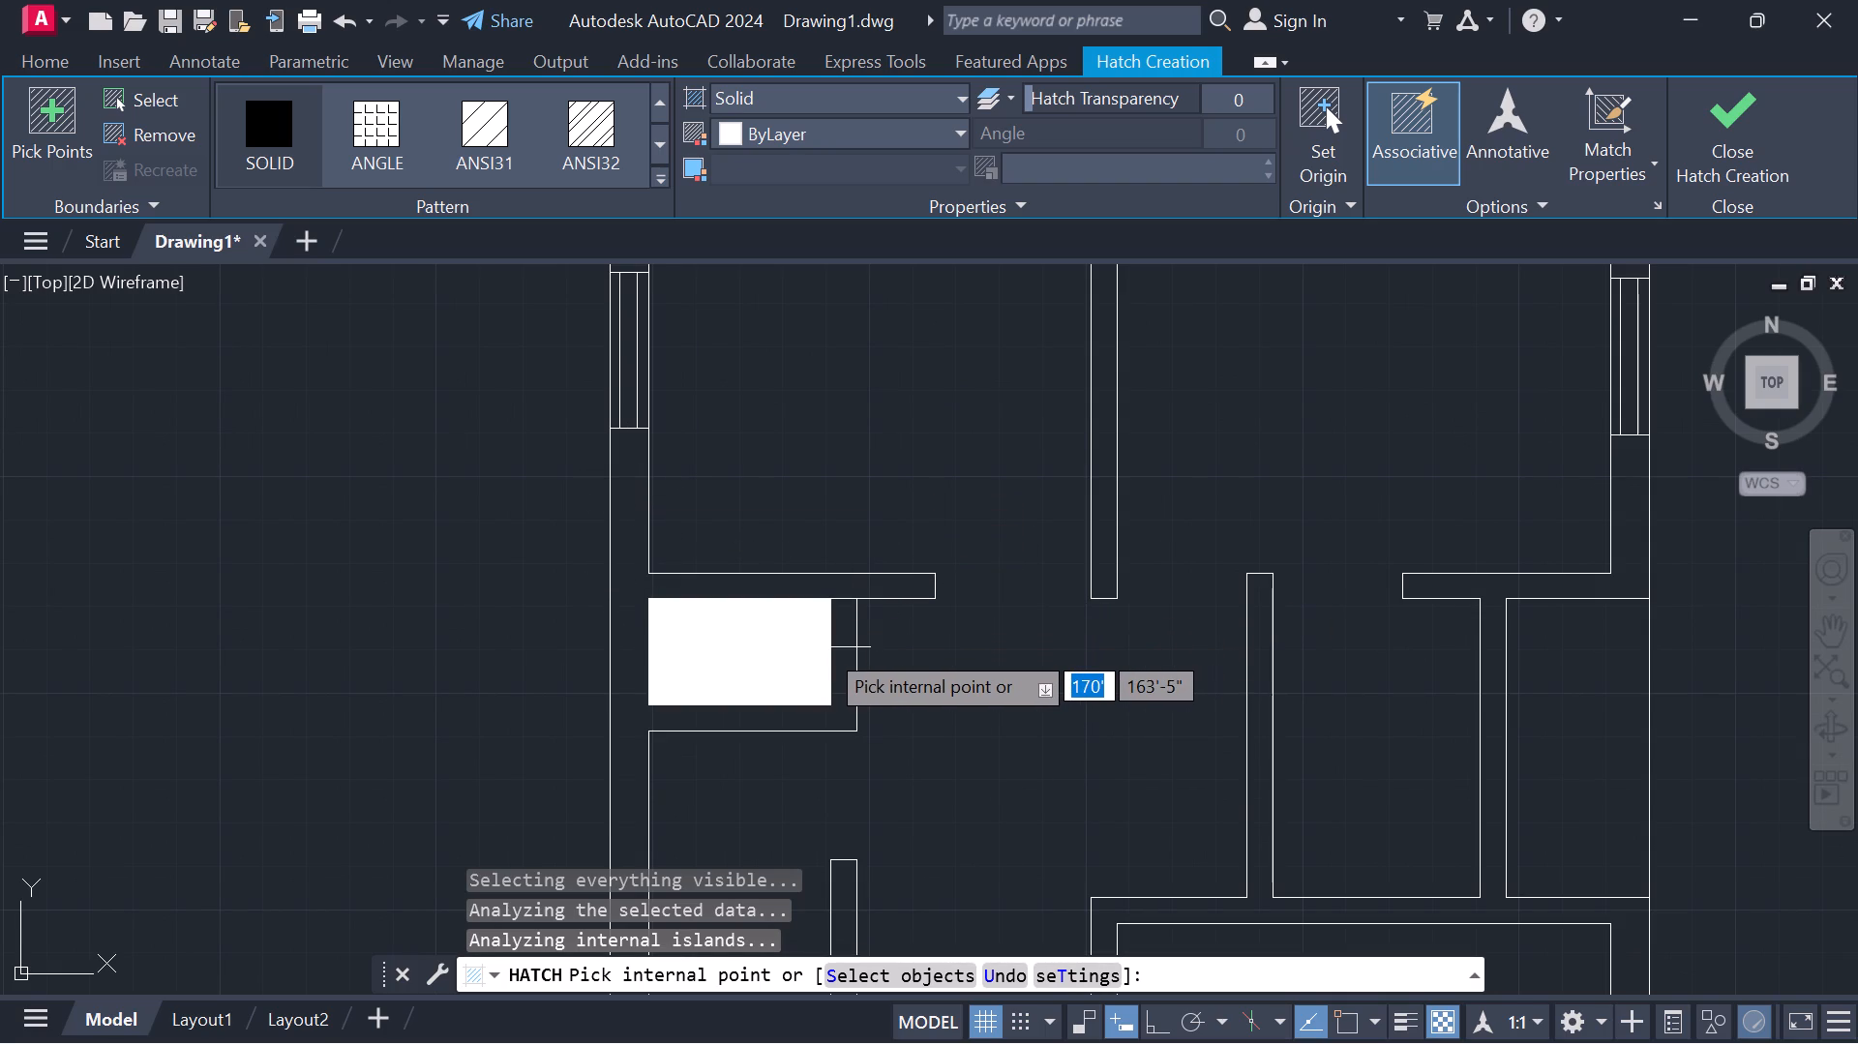
pyautogui.press('Escape')
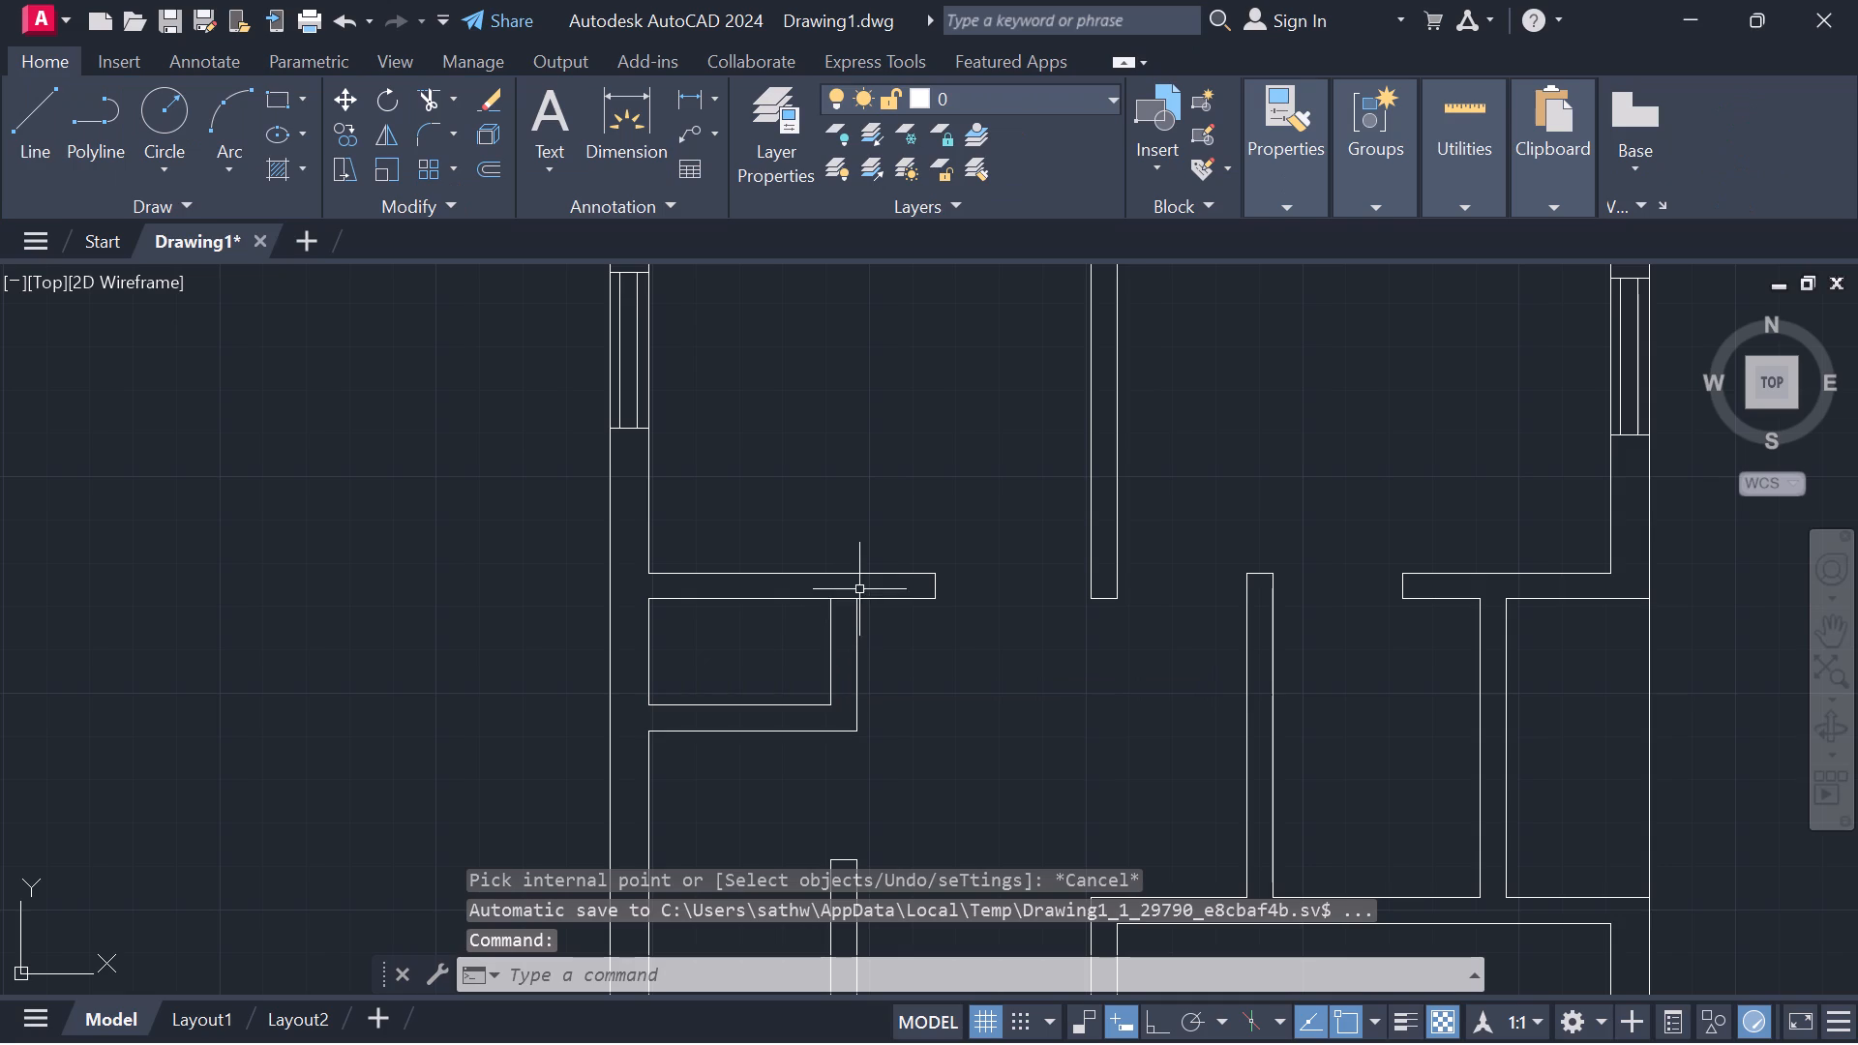
# Trim away the short line segment crossing the junction between the small upper-left closet's vertical partition and the horizontal partition above it.
pyautogui.click(425, 95)
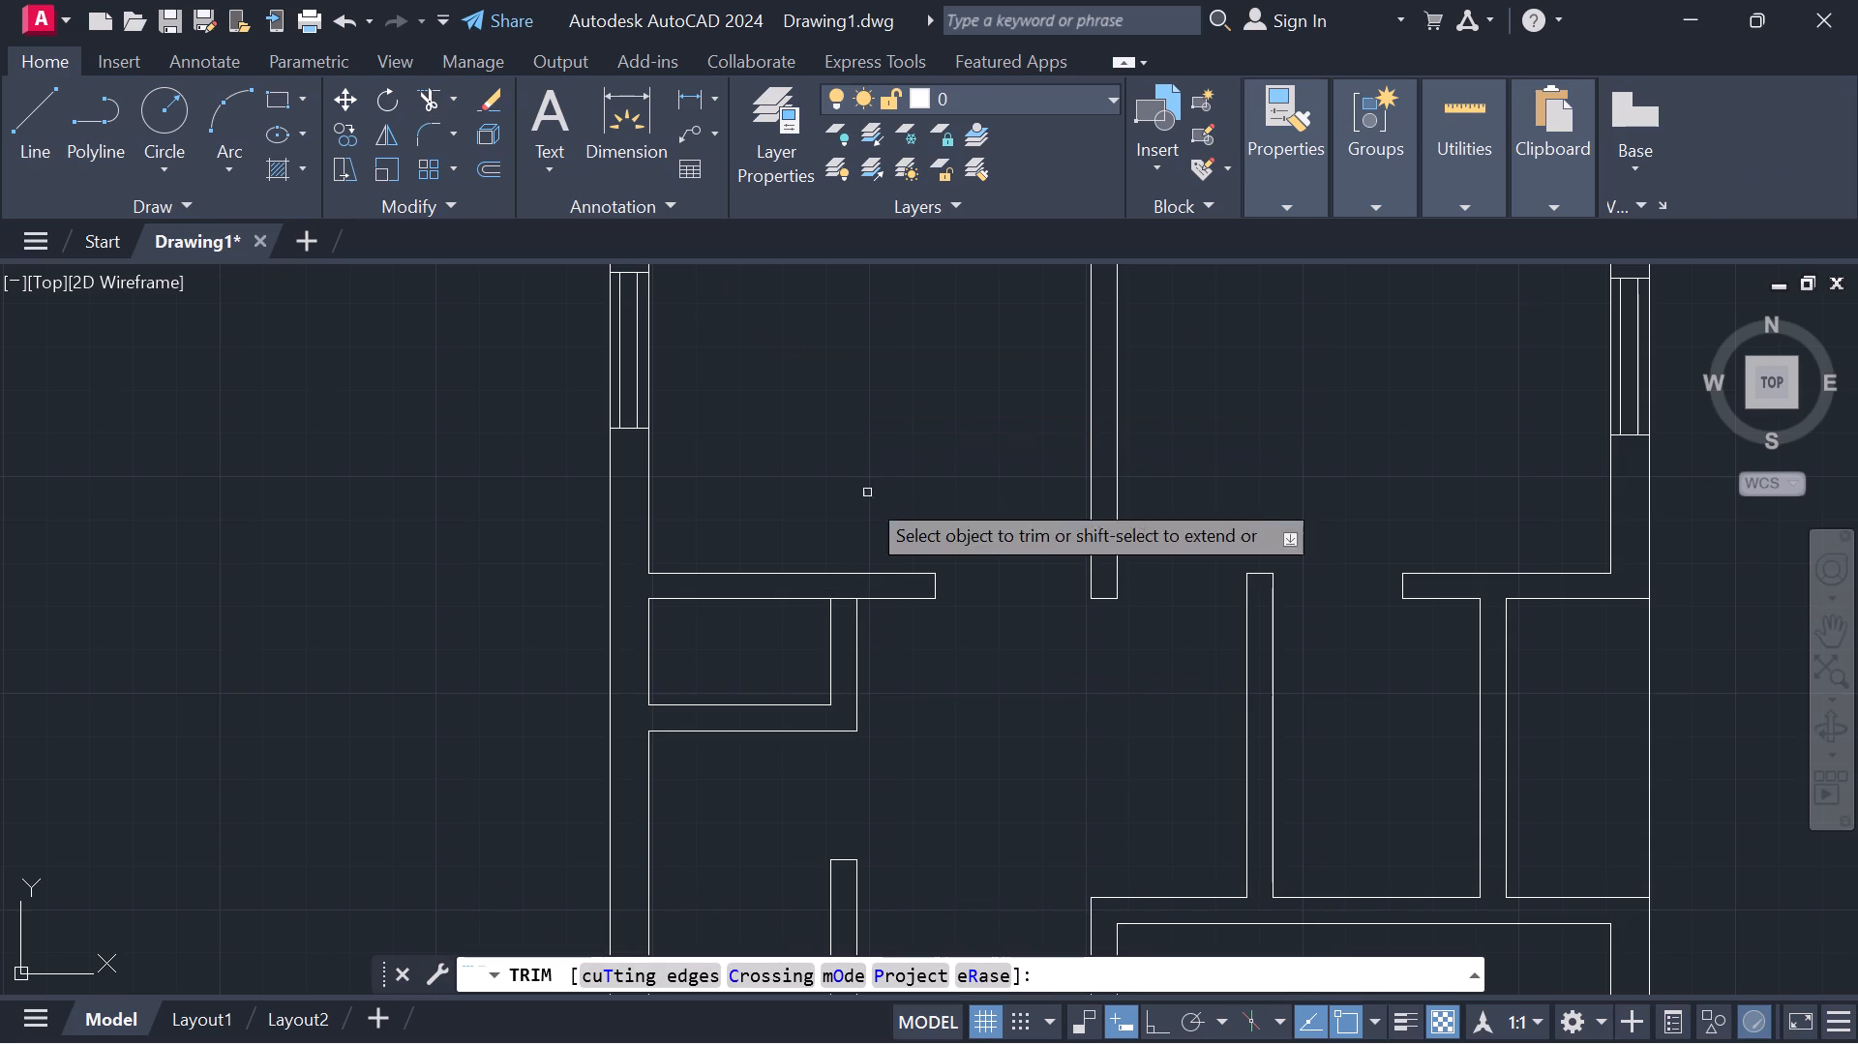
pyautogui.click(847, 597)
pyautogui.scroll(-3, 847, 595)
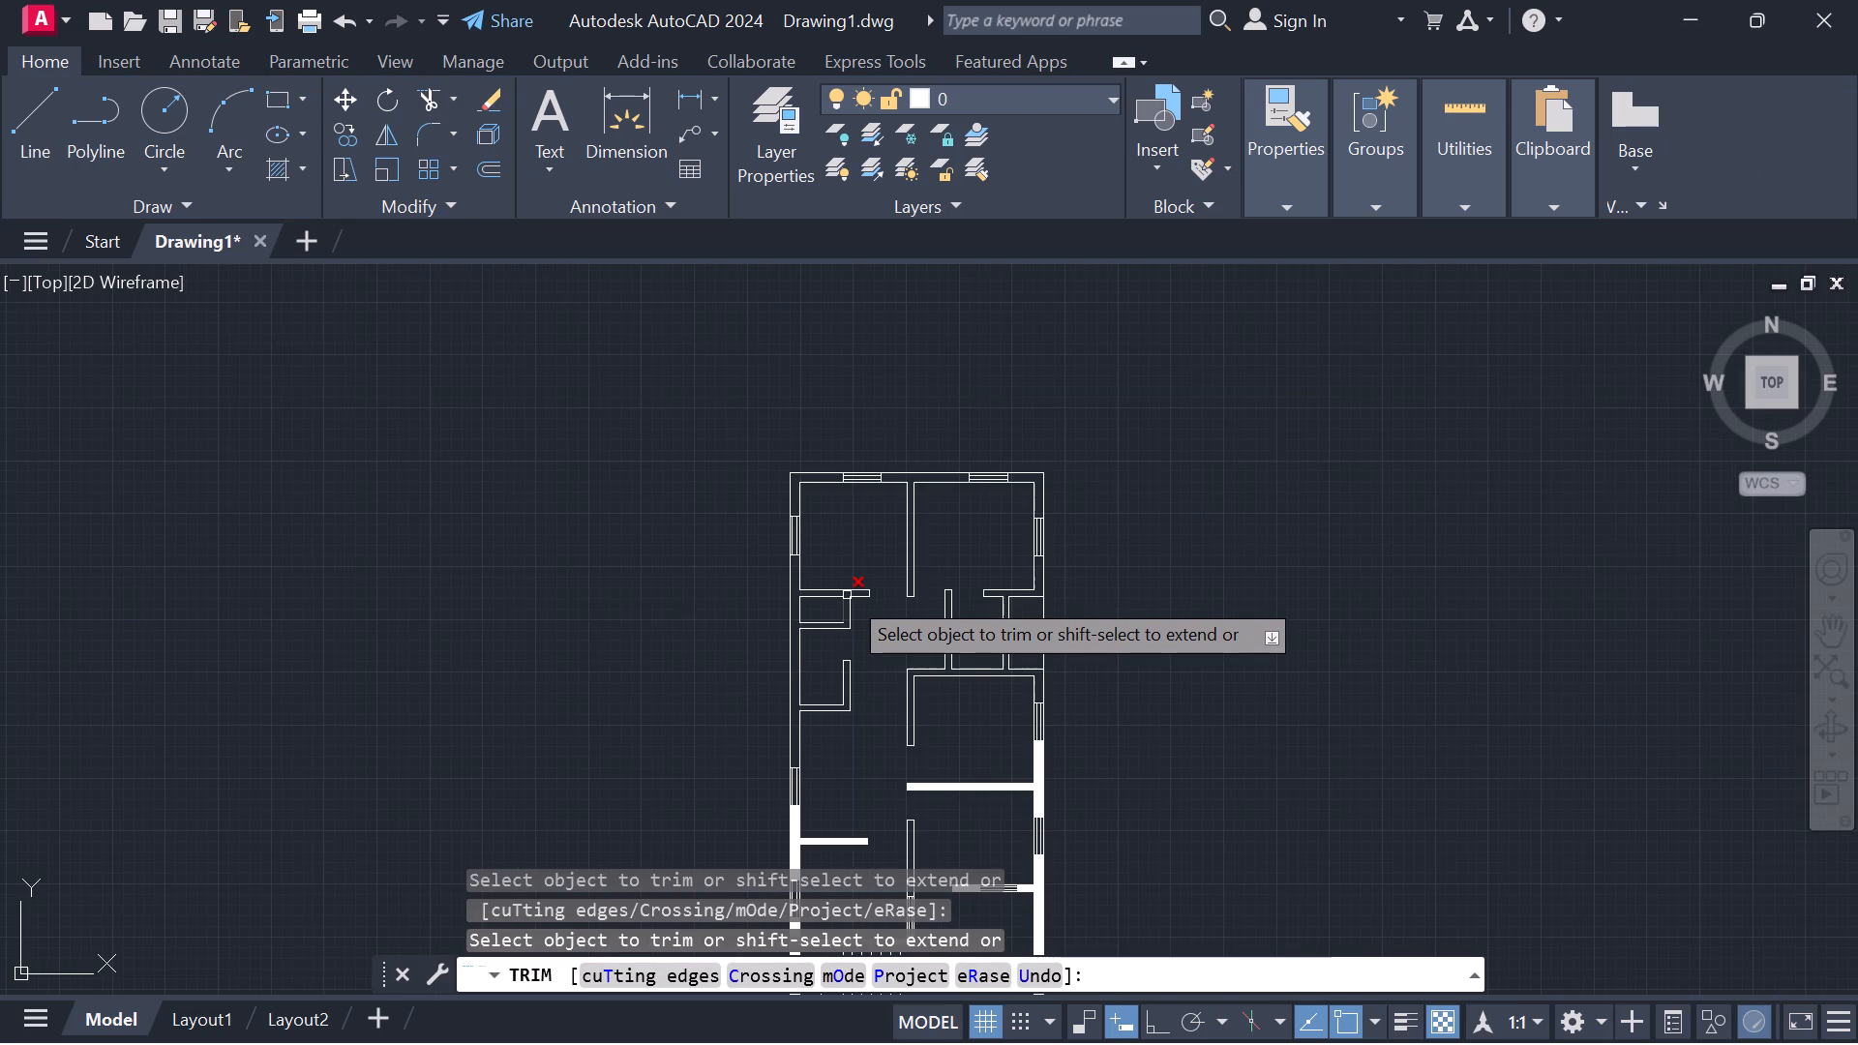
pyautogui.press('Escape')
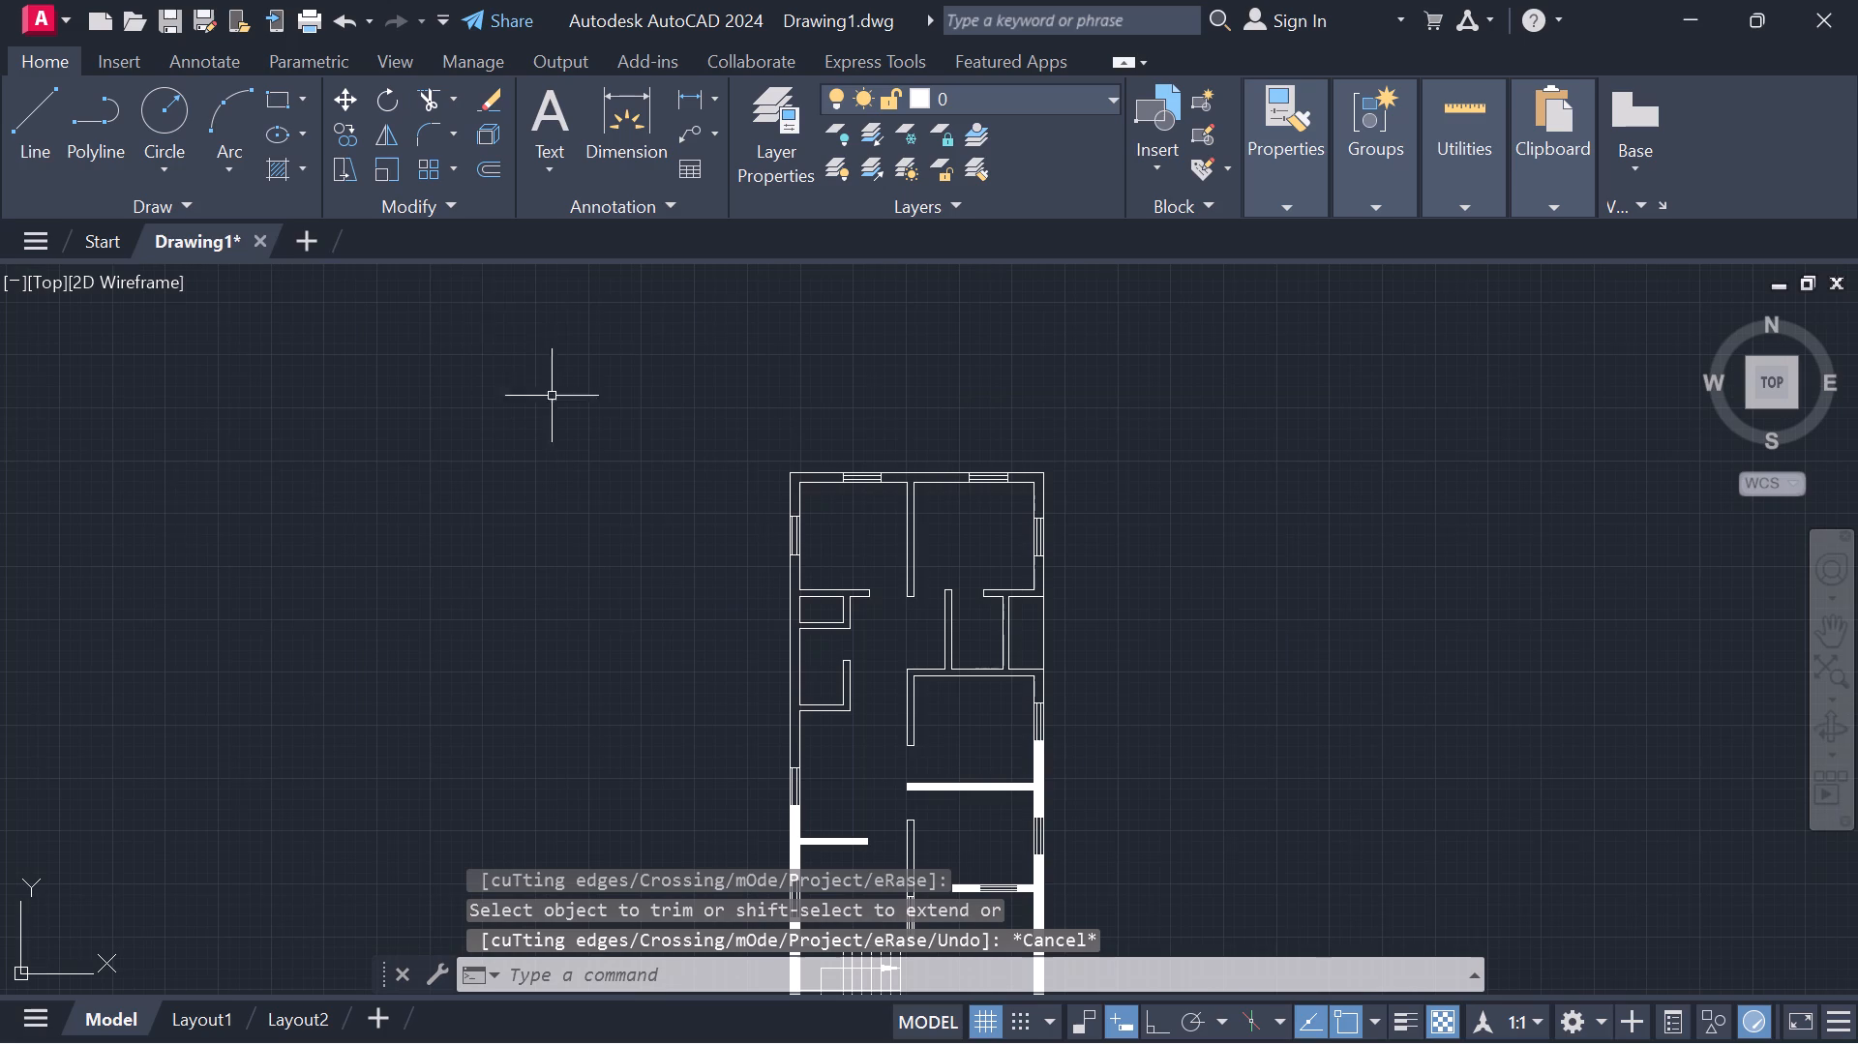
# Start a new solid hatch, filling the central vertical partition directly above the narrow window near the staircase.
pyautogui.click(278, 163)
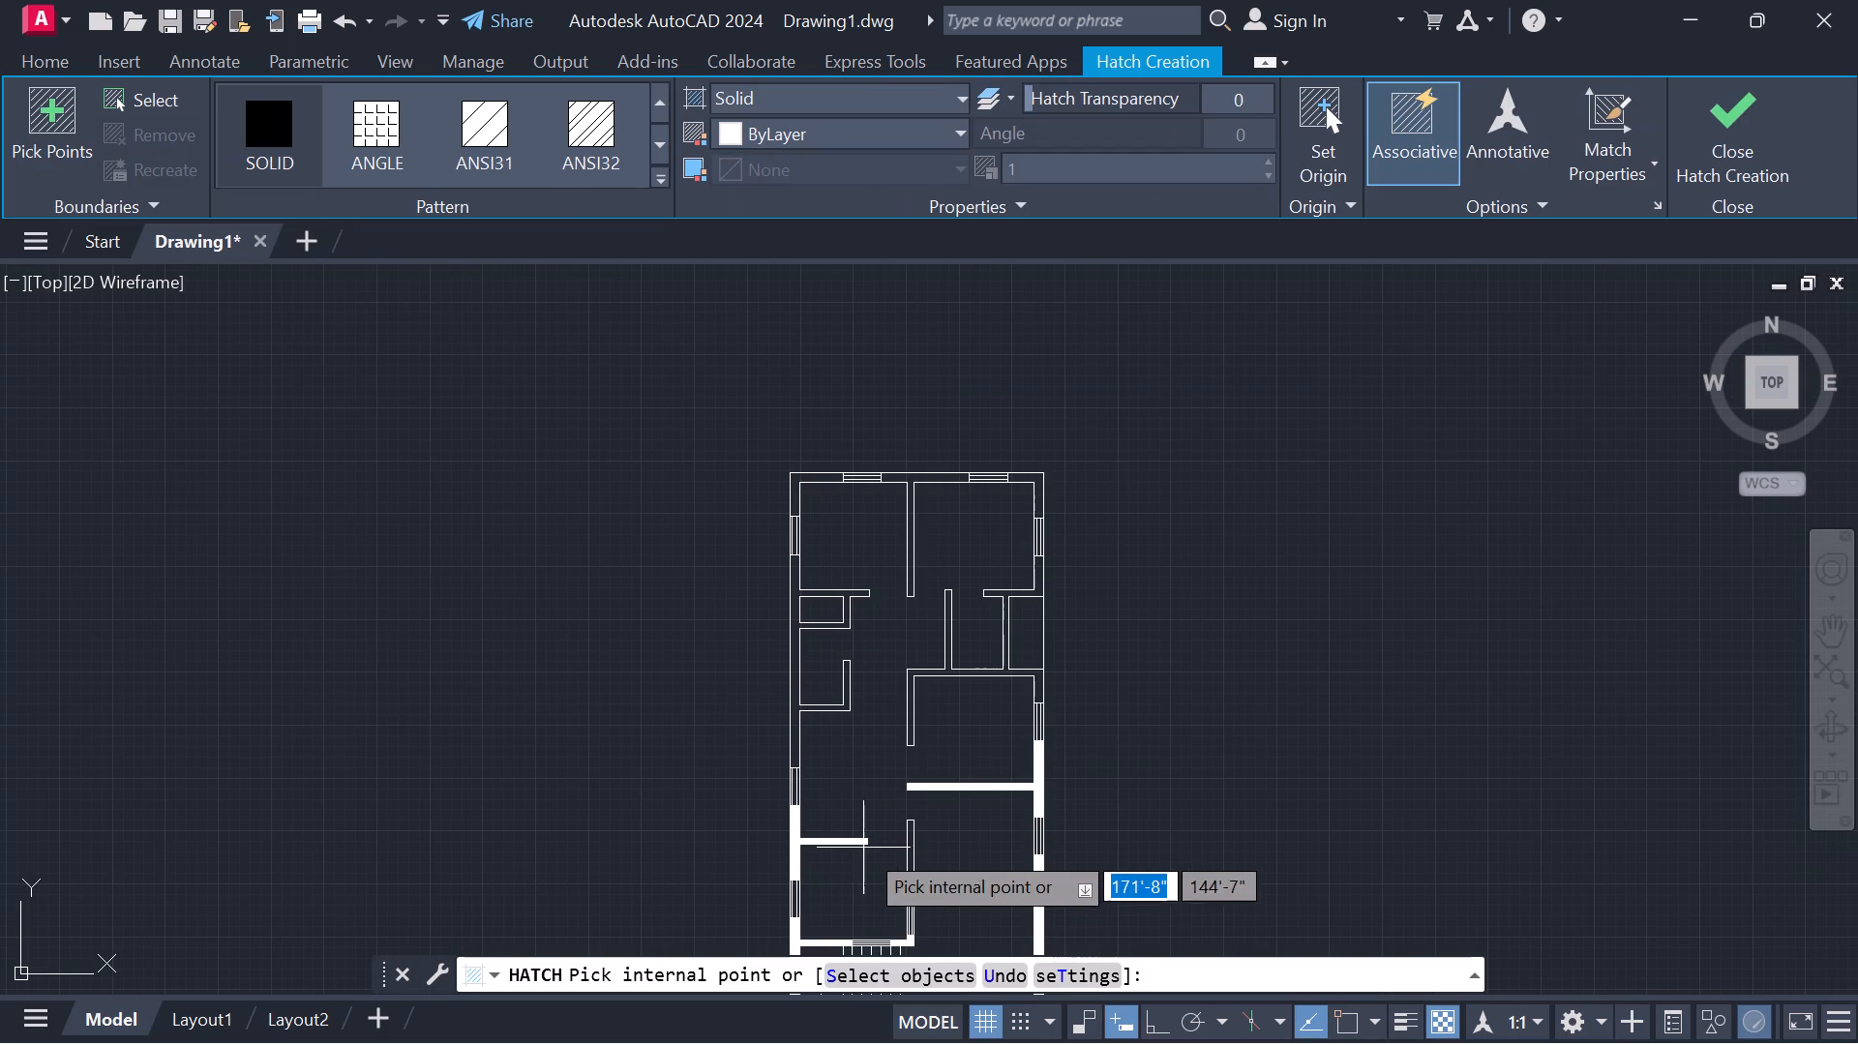
pyautogui.scroll(4, 906, 850)
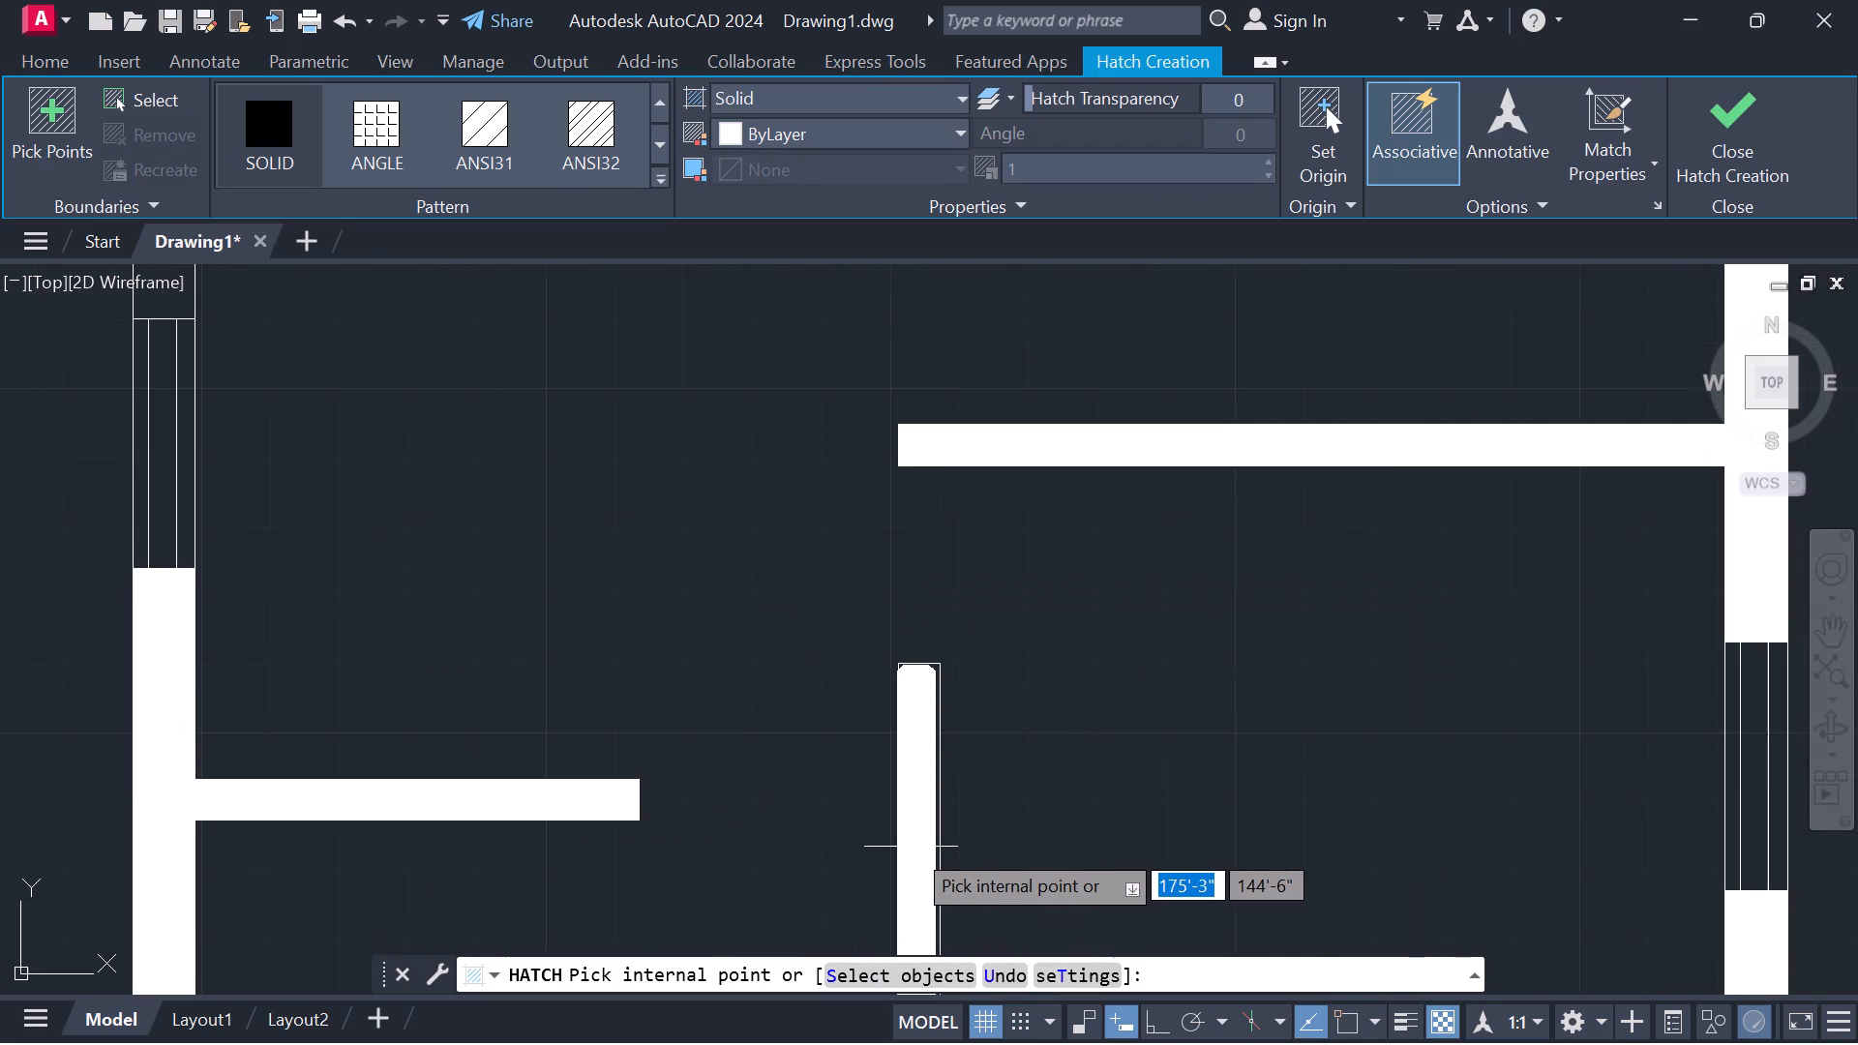
pyautogui.middleClick(911, 847)
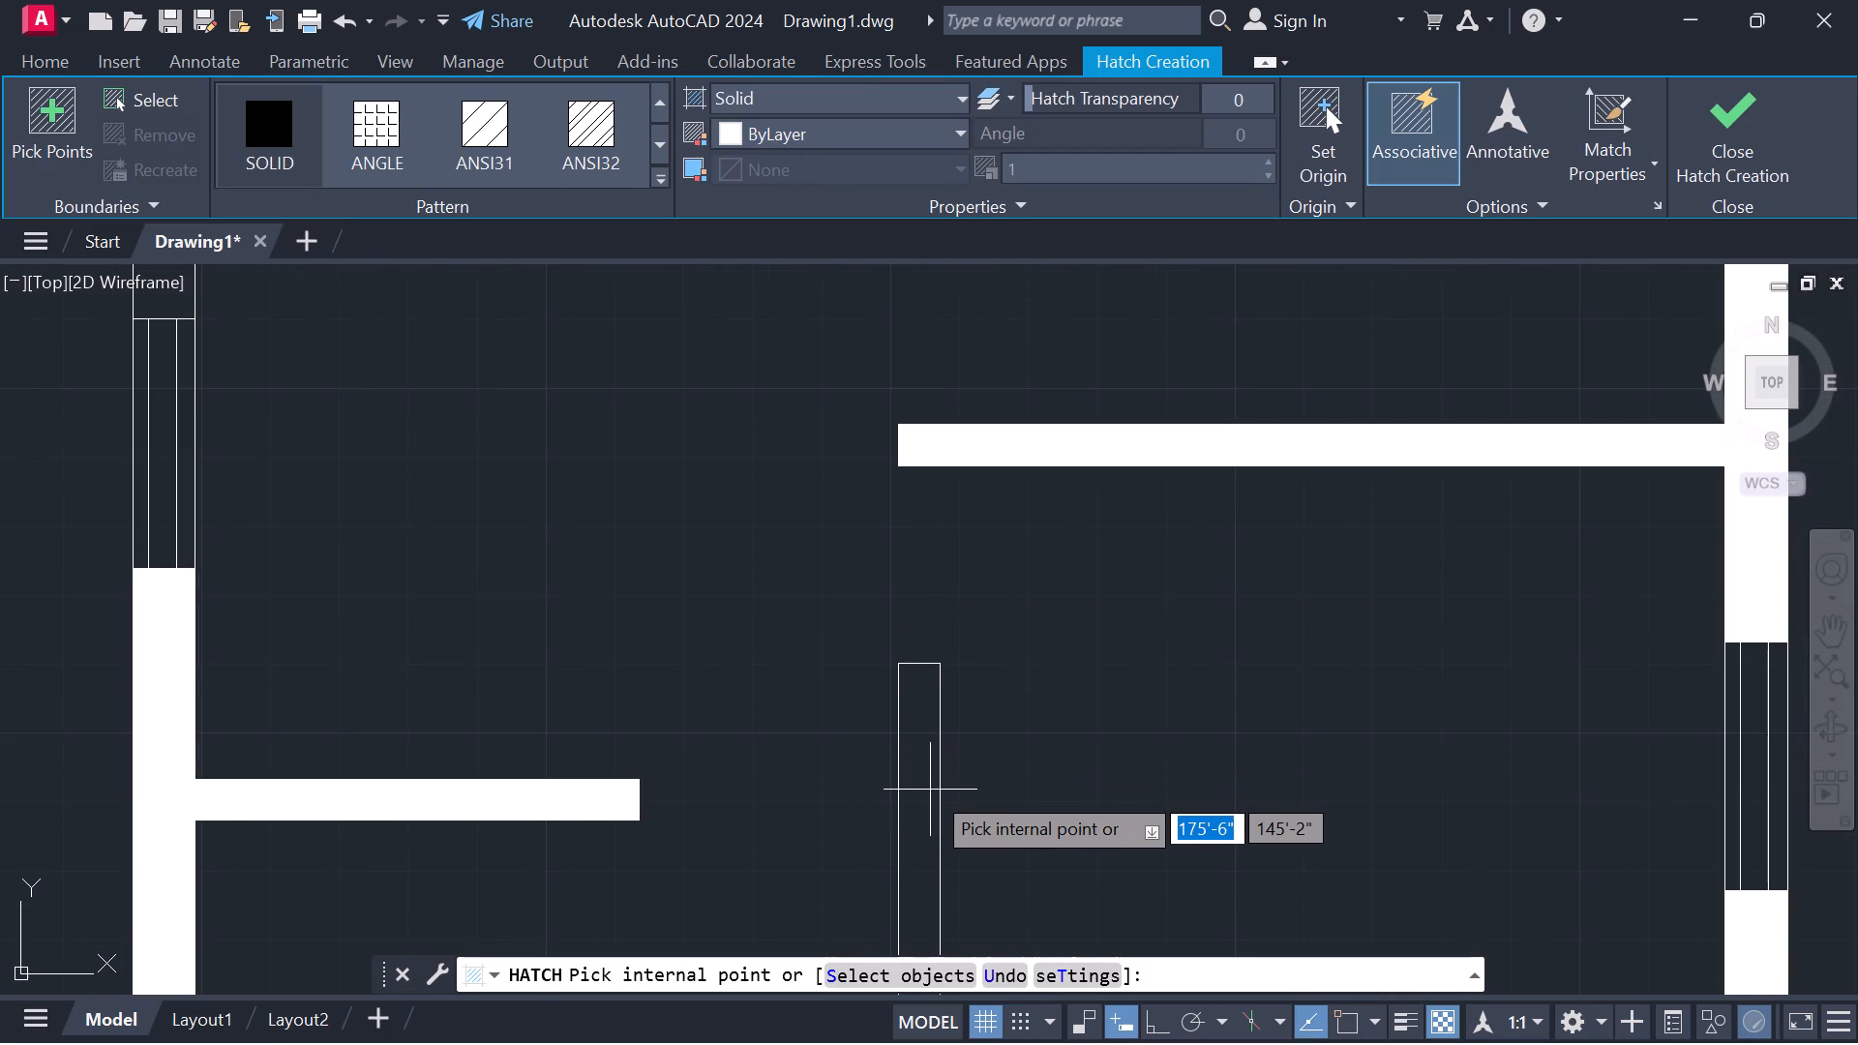
pyautogui.middleClick(930, 791)
pyautogui.moveTo(930, 790); pyautogui.dragTo(868, 477, button='middle')
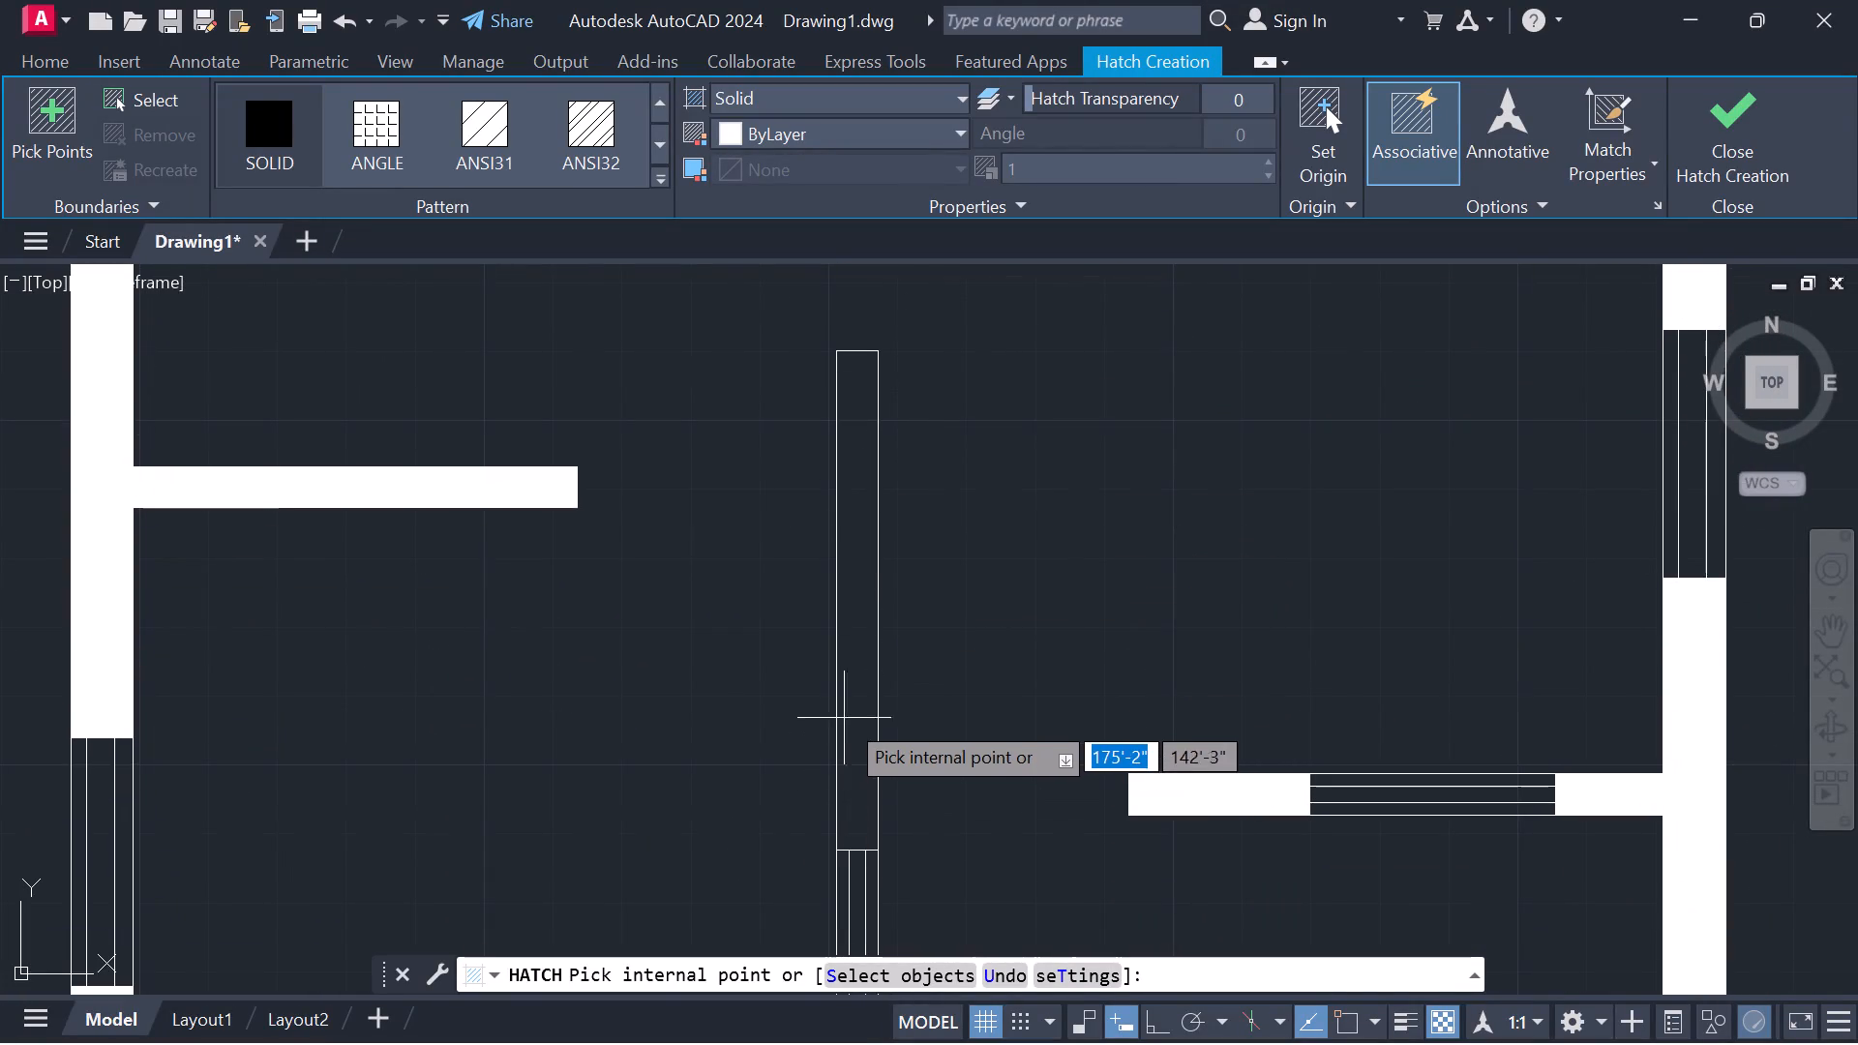
pyautogui.scroll(-3, 856, 504)
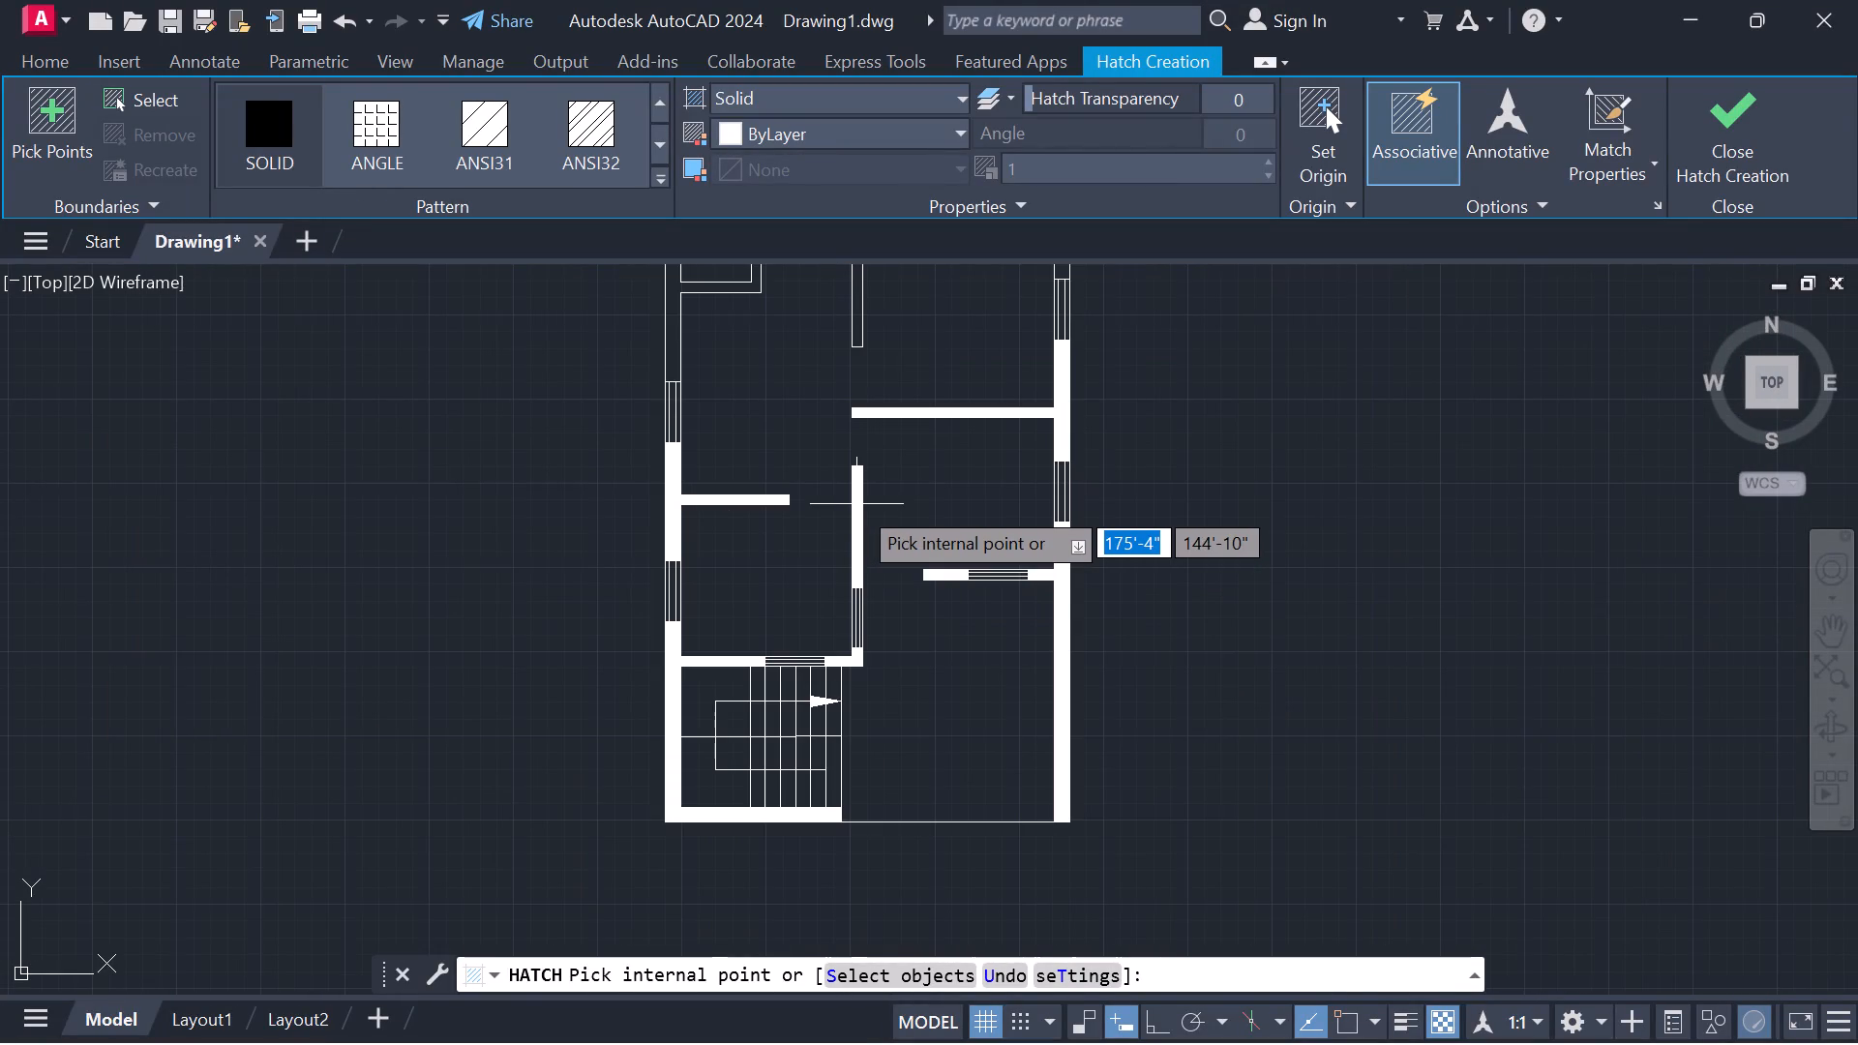
pyautogui.click(856, 504)
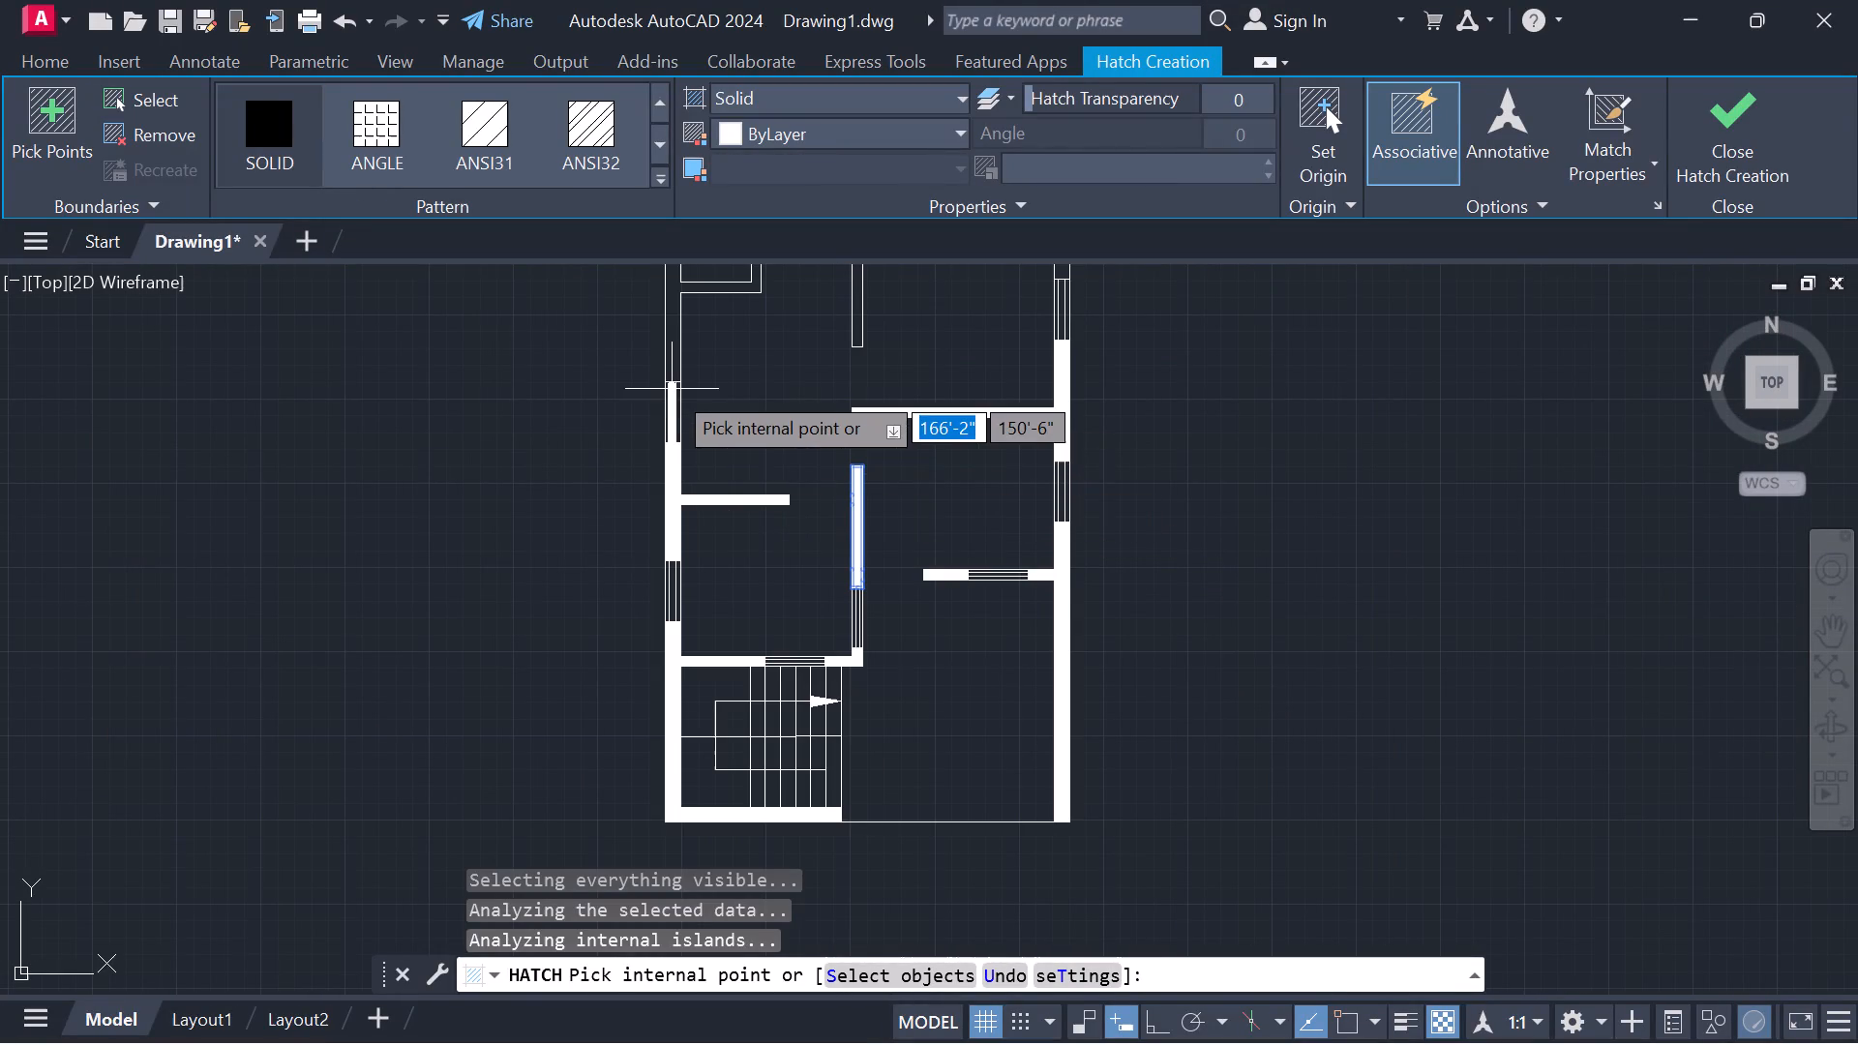
# Add the left exterior wall section between the upper windows, together with its attached closet and room partitions, to the solid hatch.
pyautogui.moveTo(672, 399); pyautogui.dragTo(734, 624, button='middle')
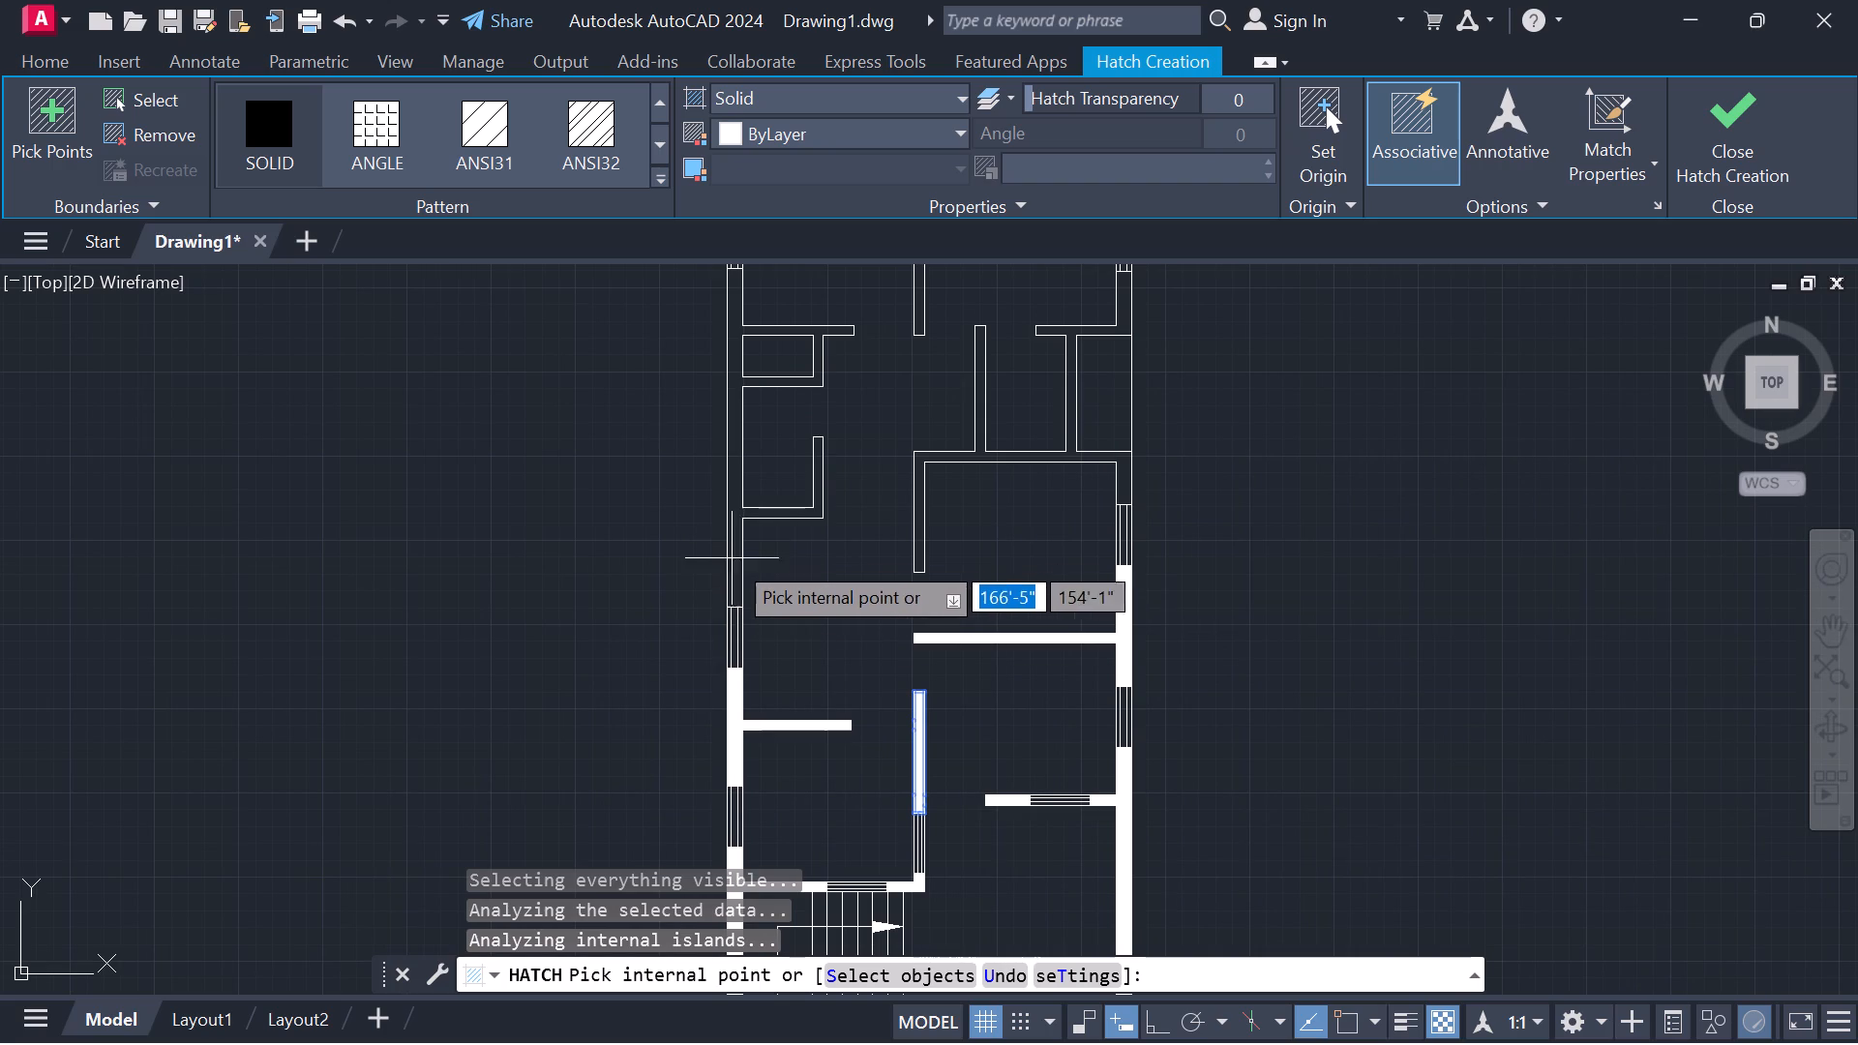
pyautogui.click(735, 511)
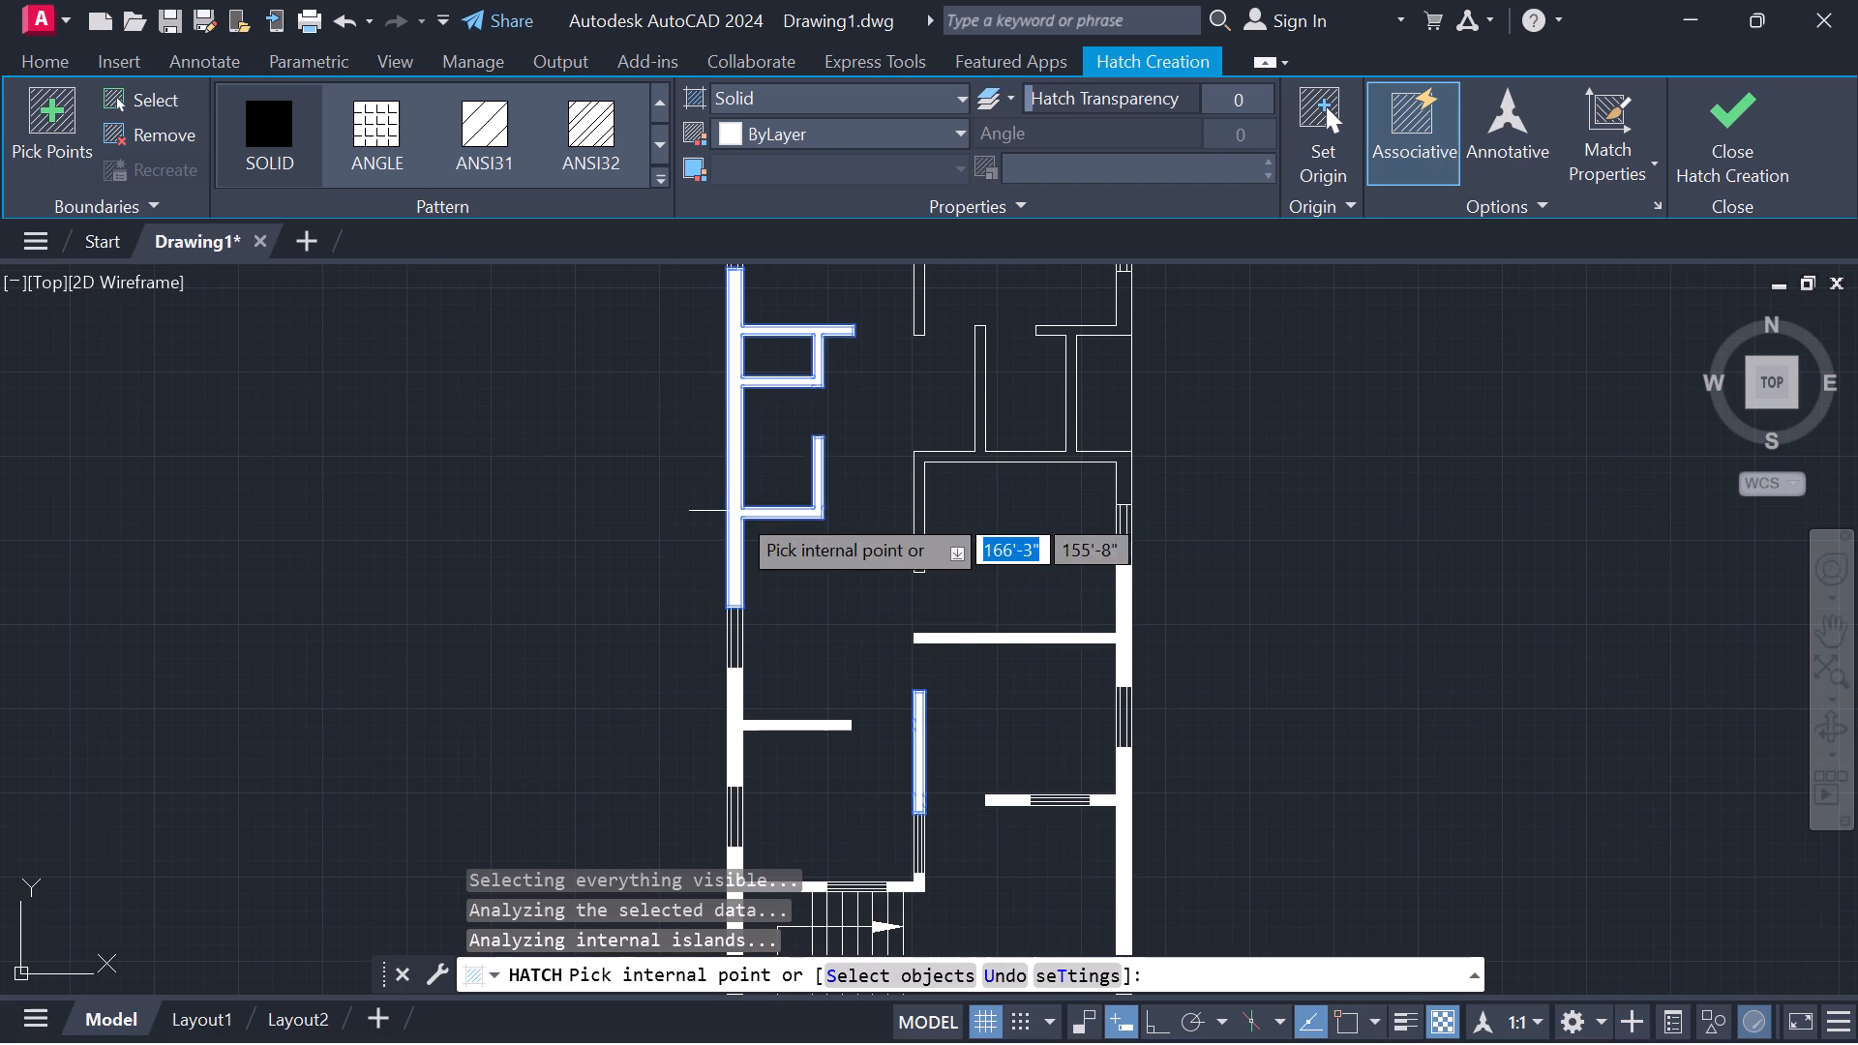
# Add the upper right exterior wall section below the top window, with its connected network of horizontal and vertical partitions, to the solid hatch.
pyautogui.scroll(-3, 914, 437)
pyautogui.moveTo(912, 423); pyautogui.dragTo(707, 645, button='middle')
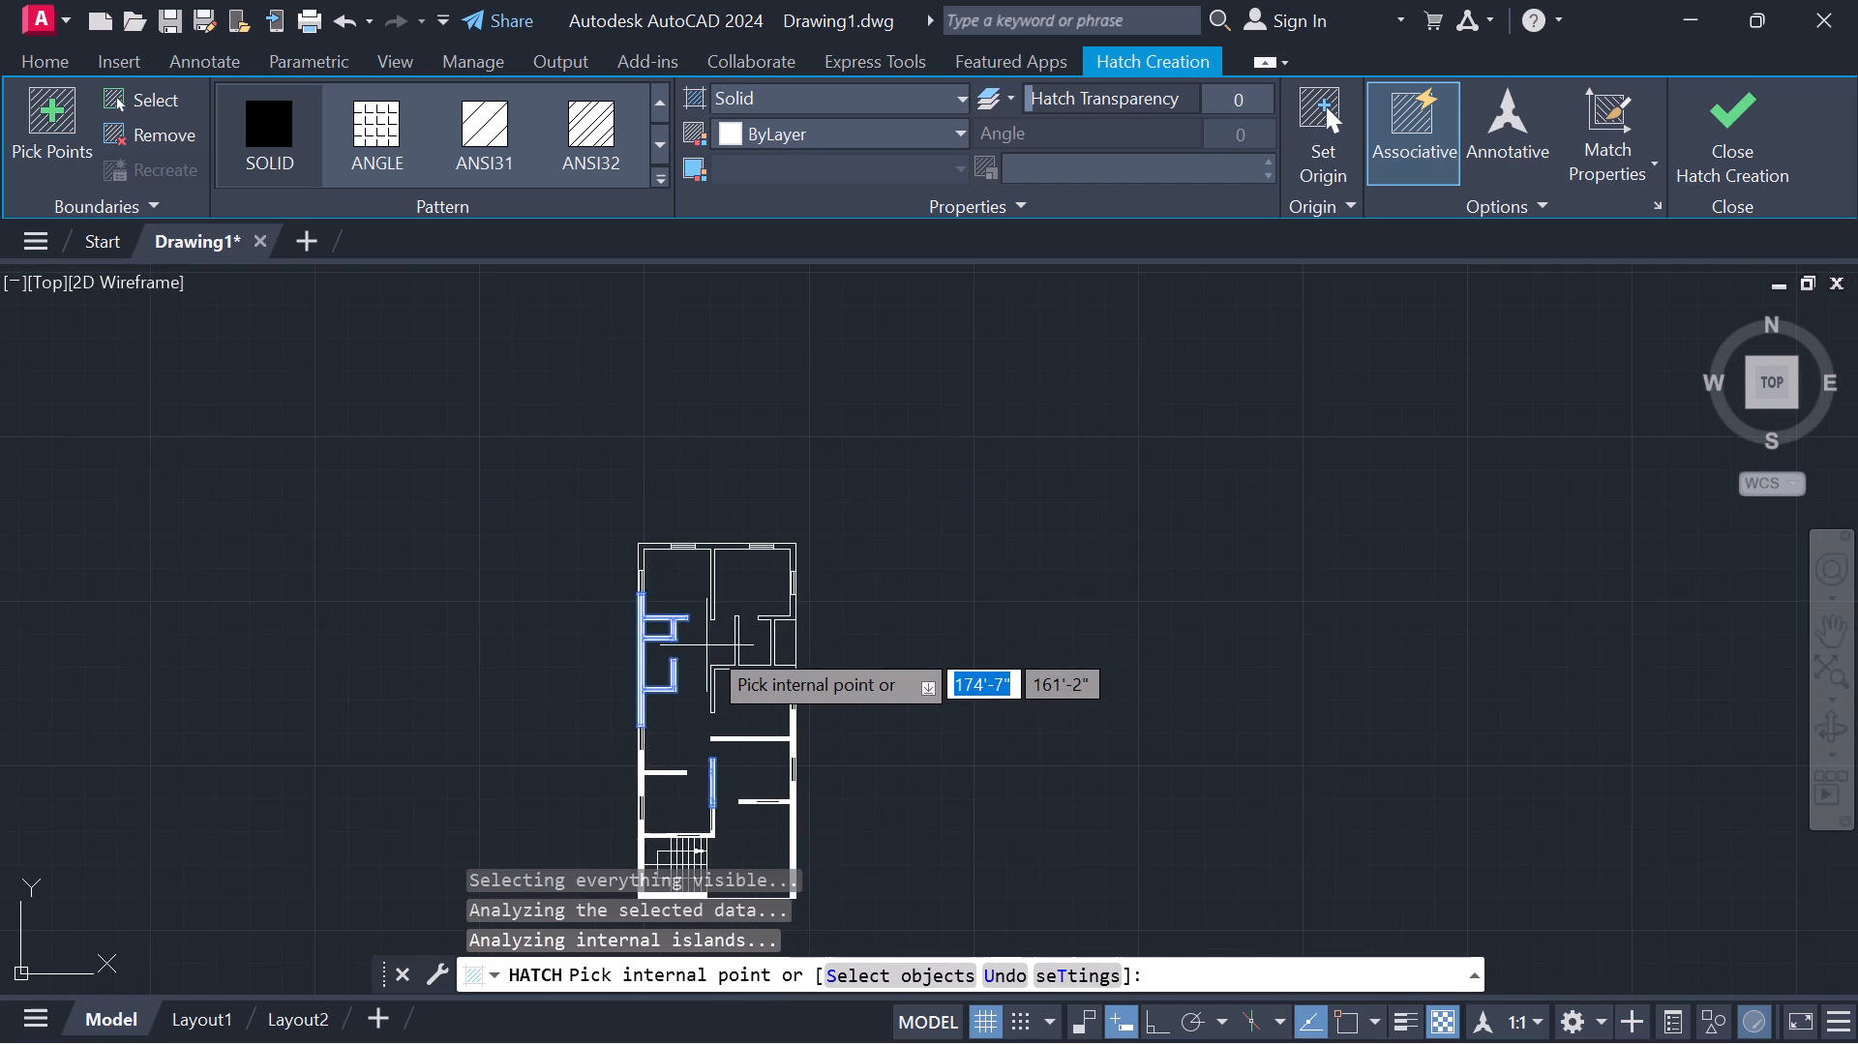
pyautogui.scroll(3, 706, 645)
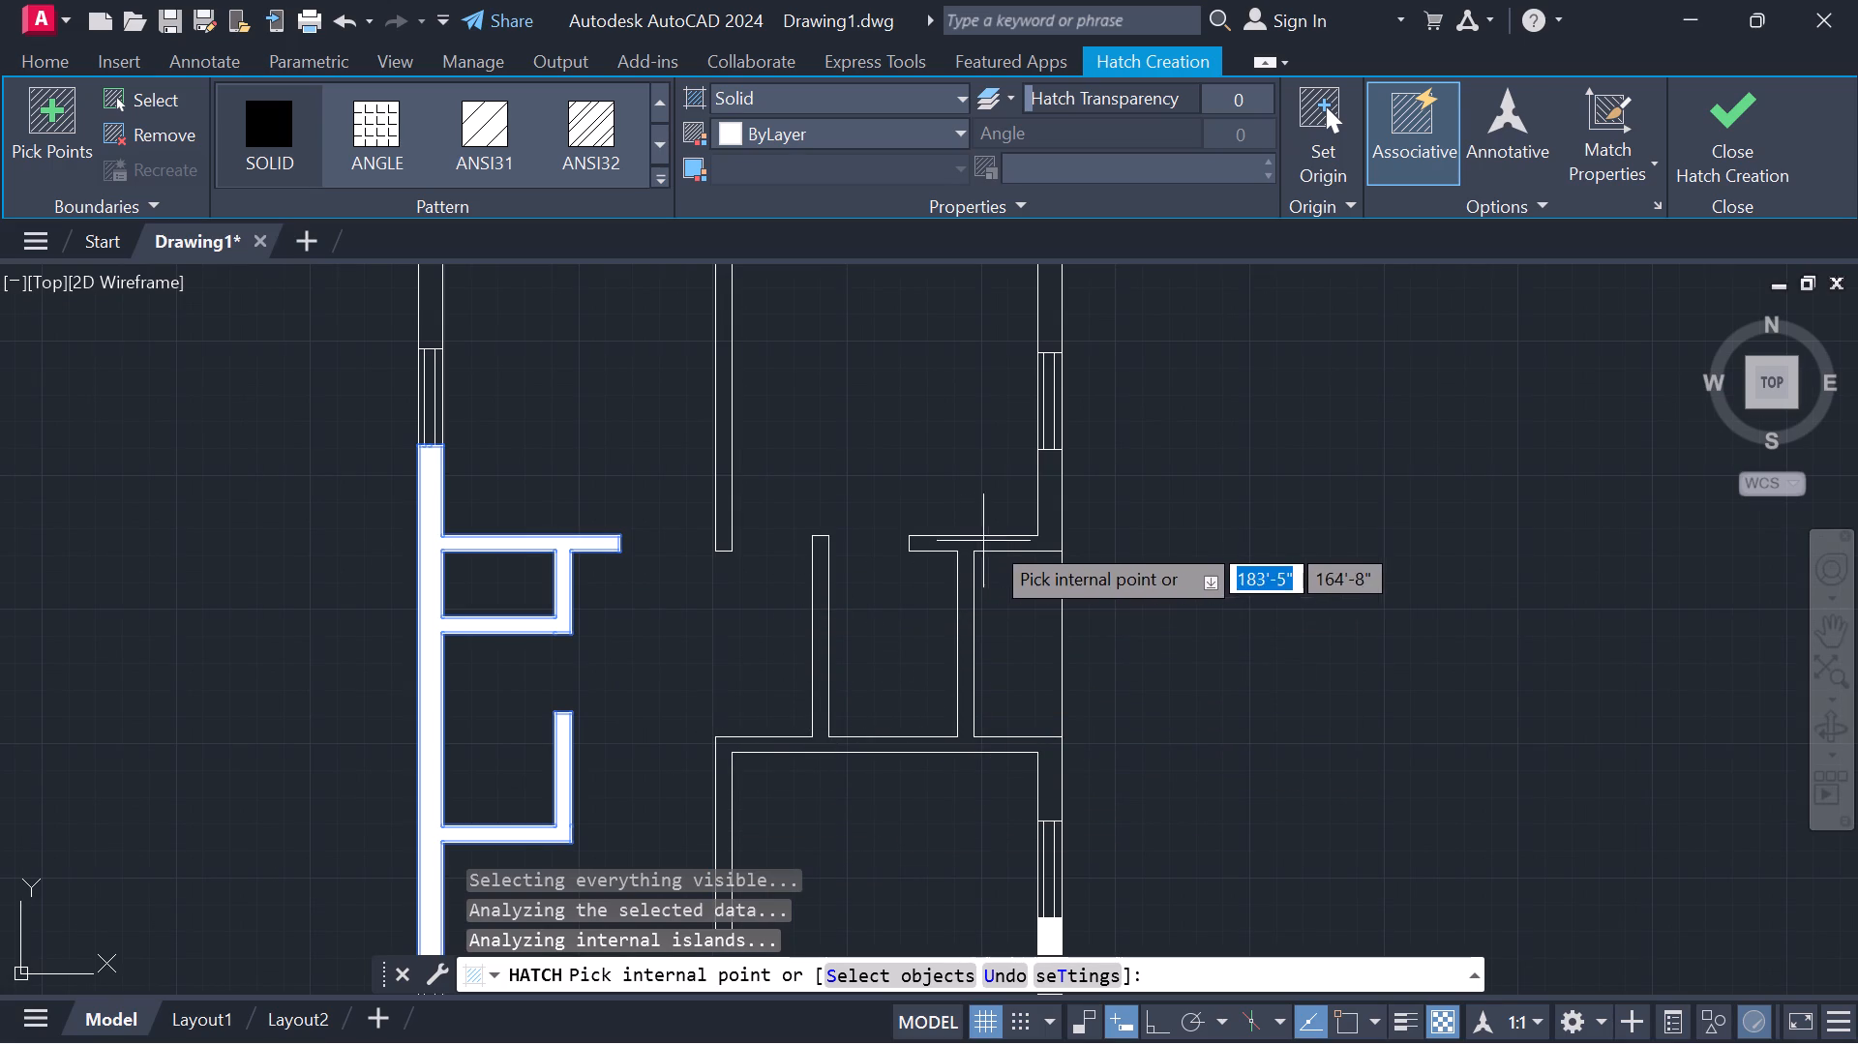
pyautogui.click(1054, 522)
# Add the top exterior wall between its two windows, with the attached vertical partition, and the upper right wall corner to the solid hatch.
pyautogui.scroll(-2, 1053, 329)
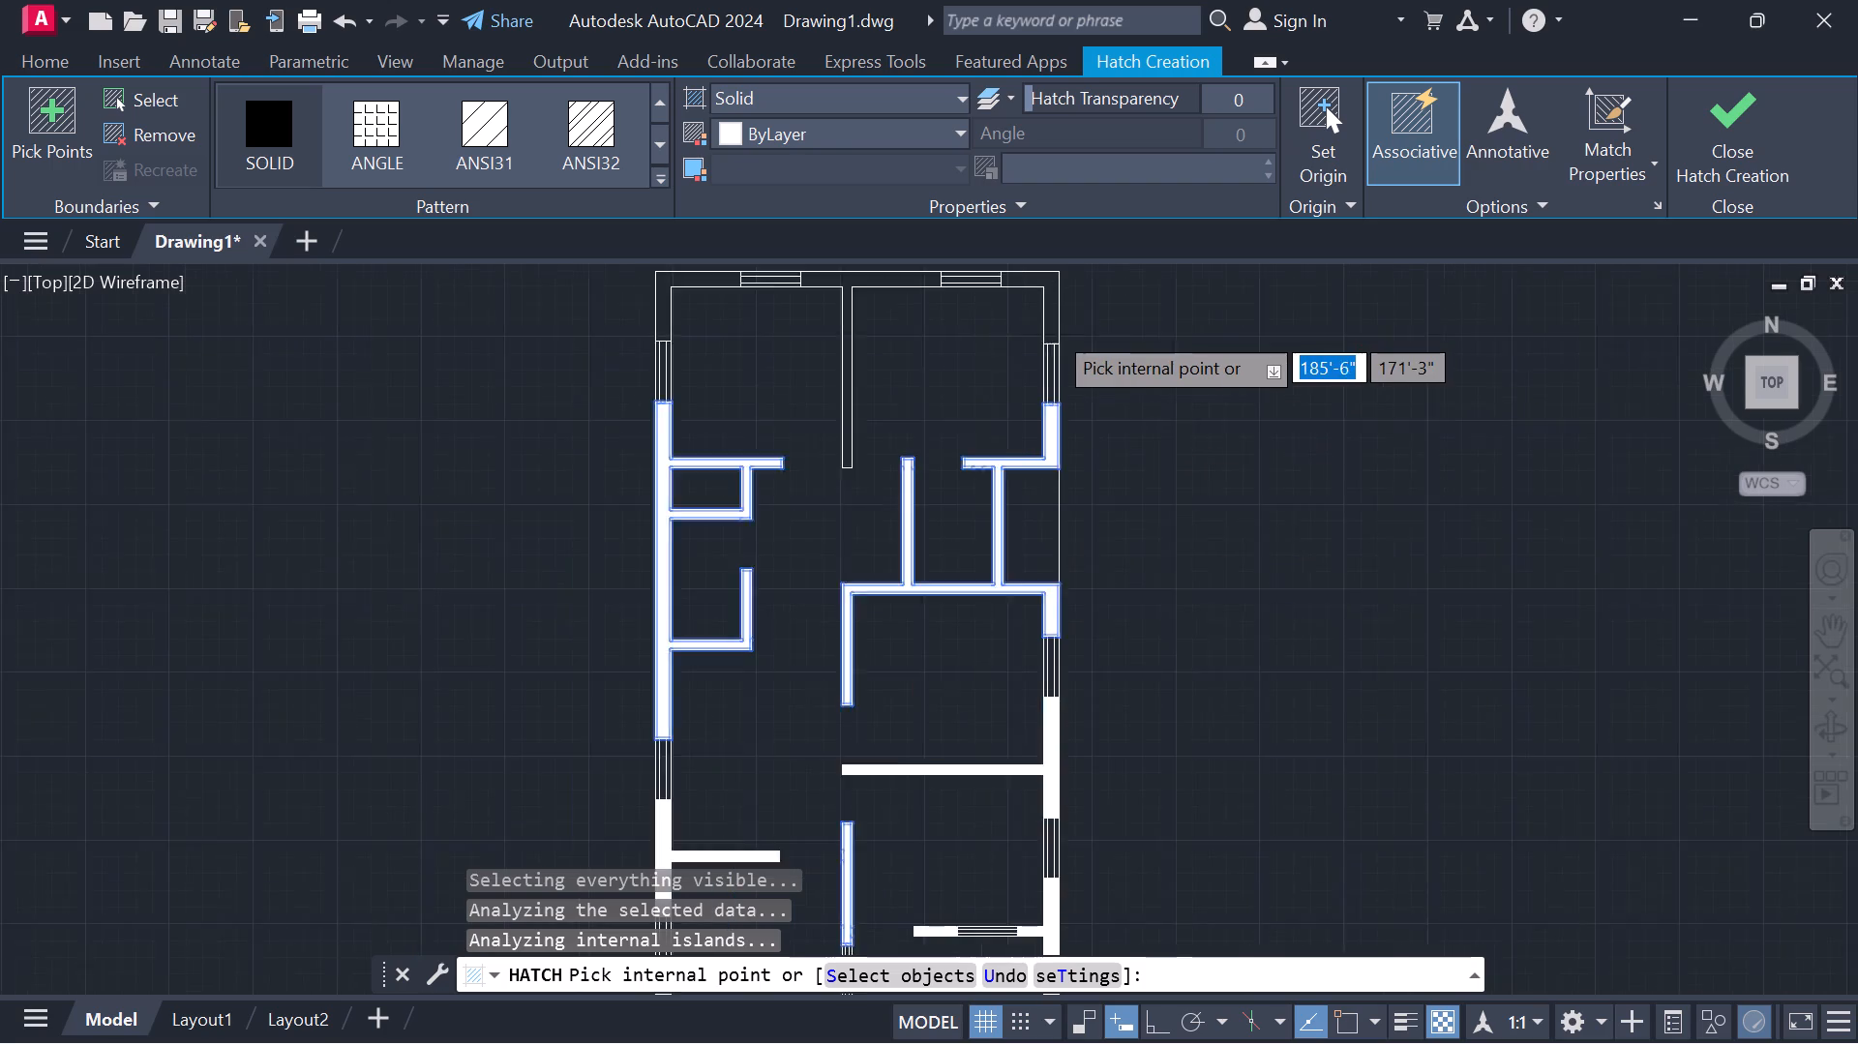
pyautogui.moveTo(1101, 424); pyautogui.dragTo(1113, 456, button='middle')
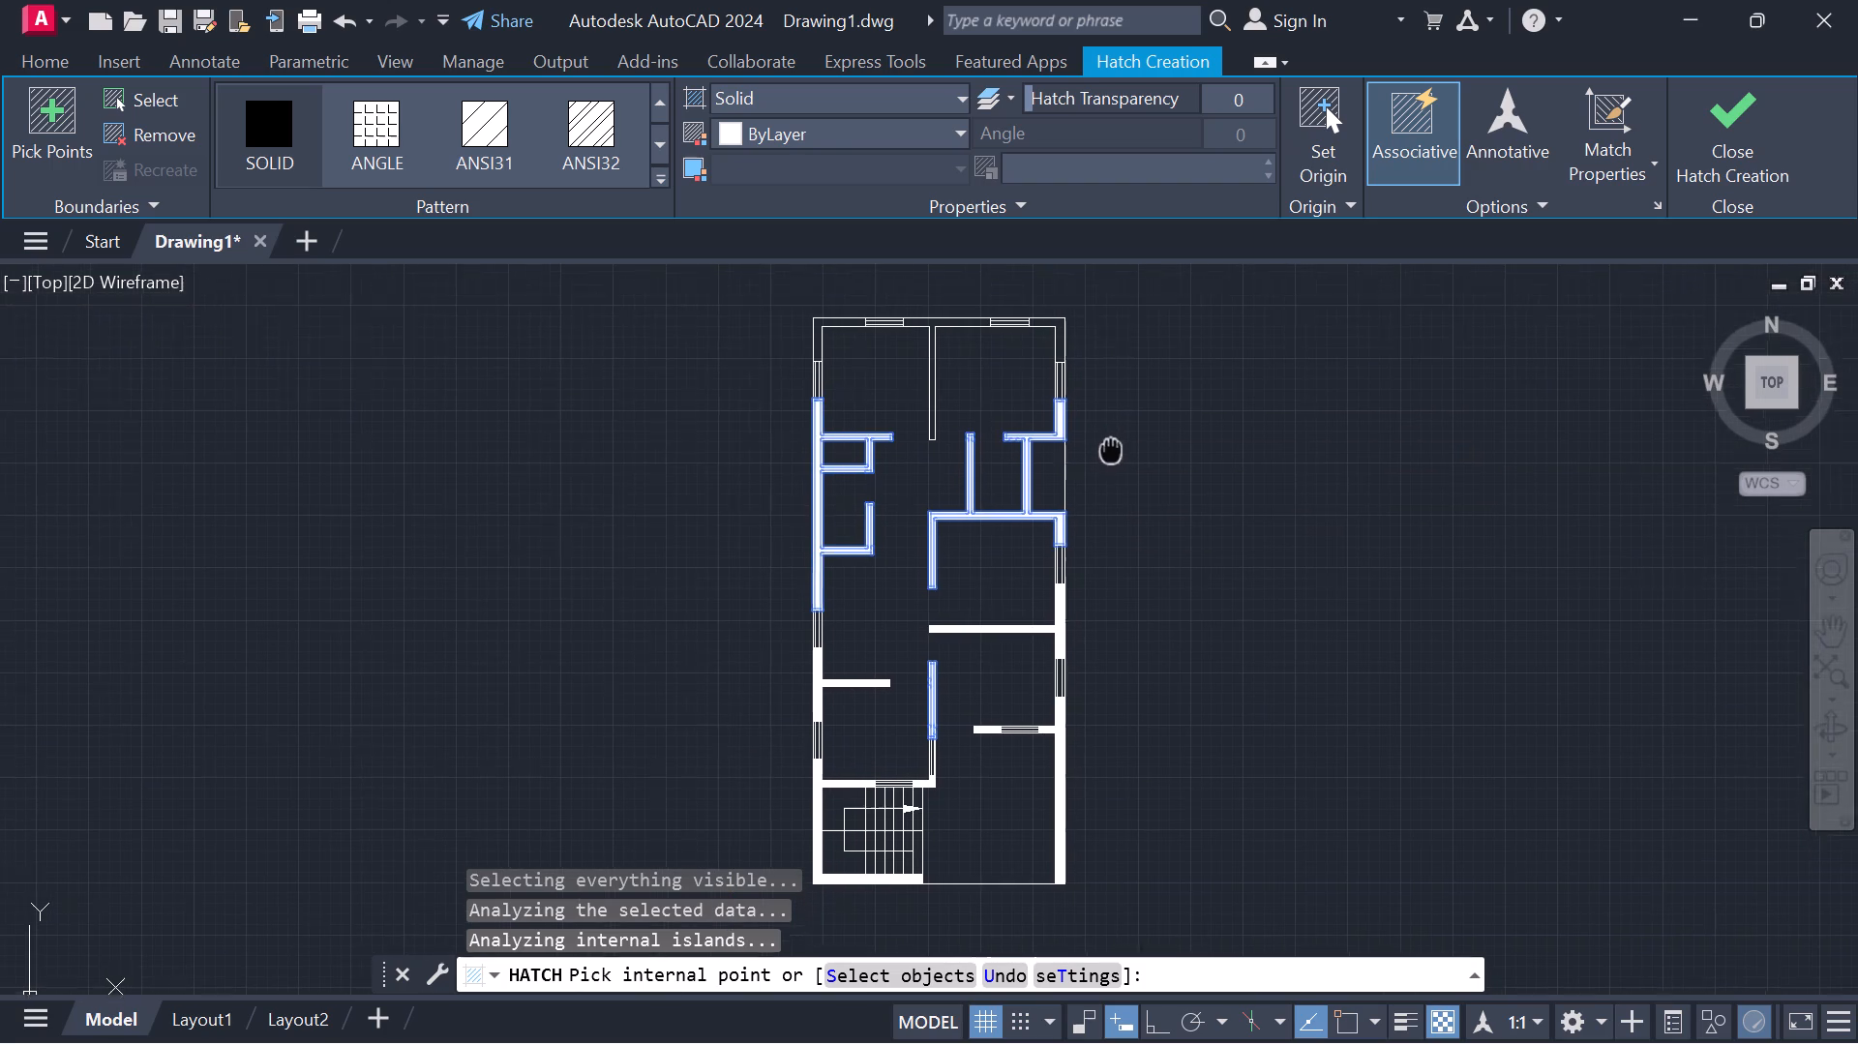
pyautogui.moveTo(1113, 456); pyautogui.dragTo(1137, 514, button='middle')
pyautogui.scroll(2, 1136, 510)
pyautogui.scroll(-2, 1136, 508)
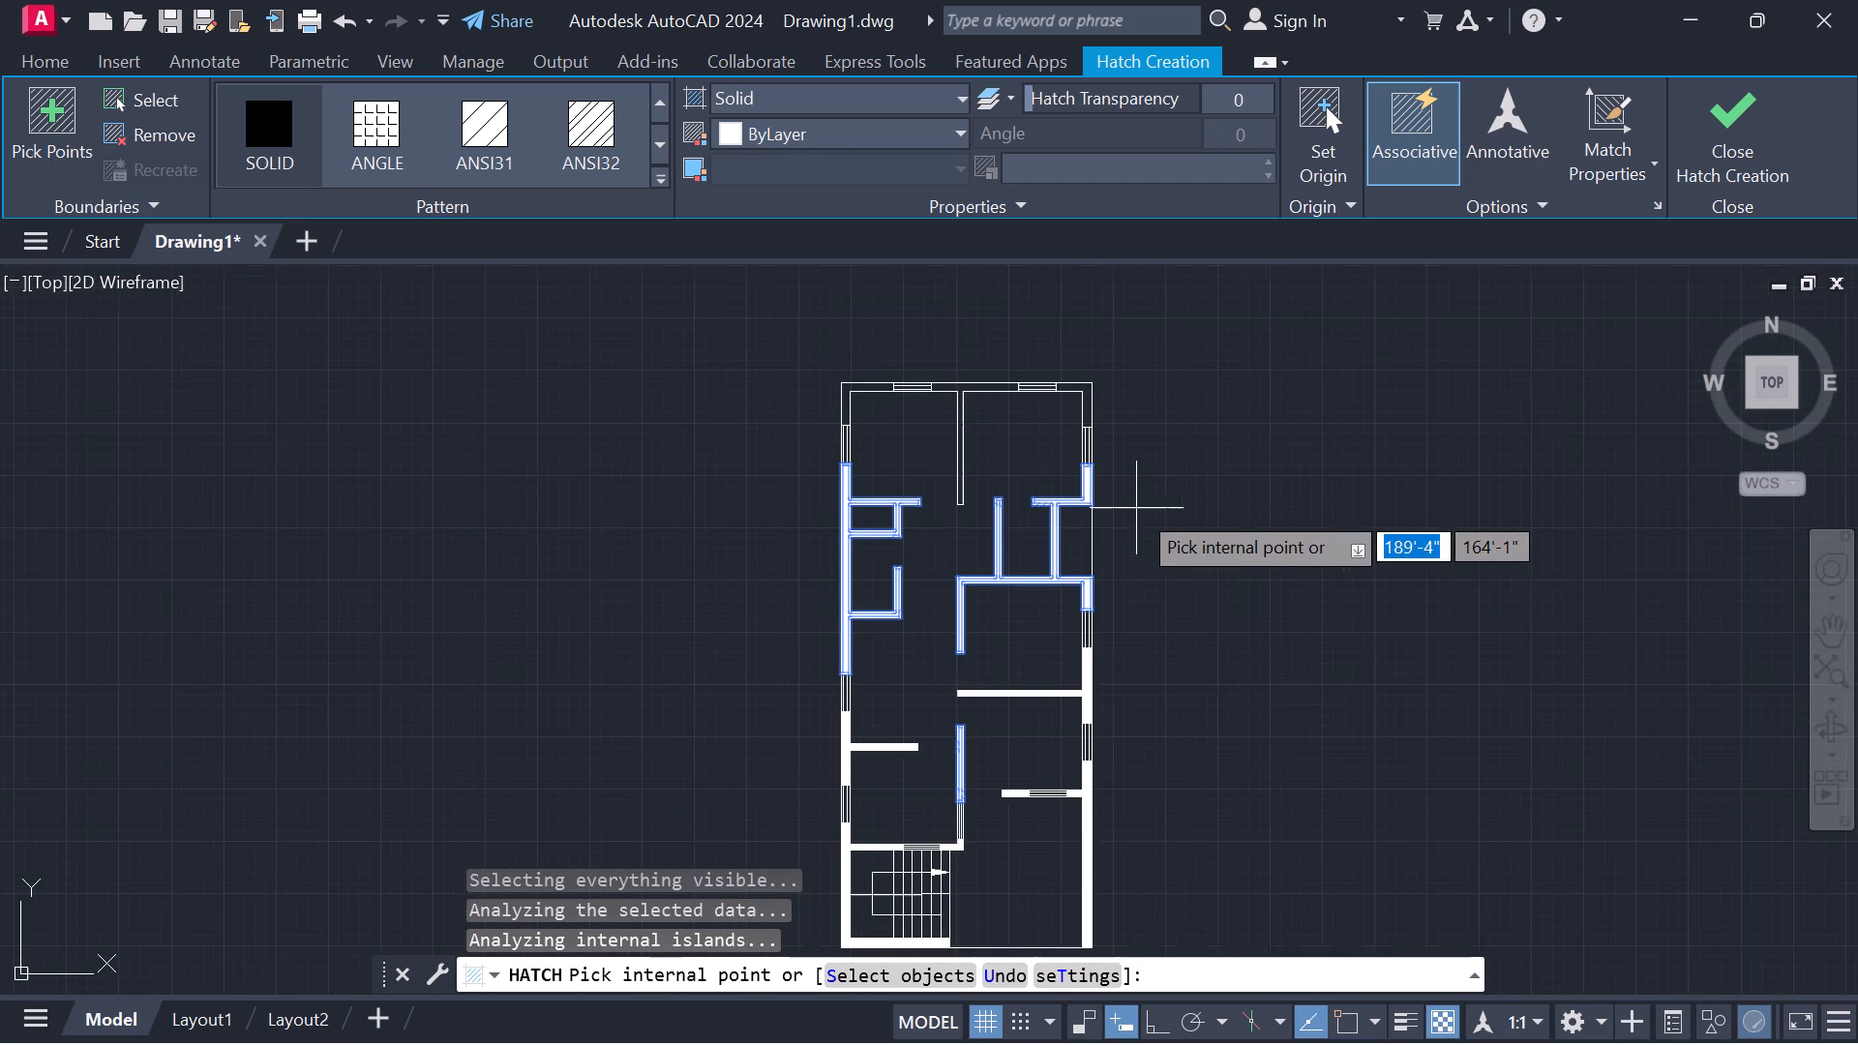
pyautogui.scroll(2, 1081, 484)
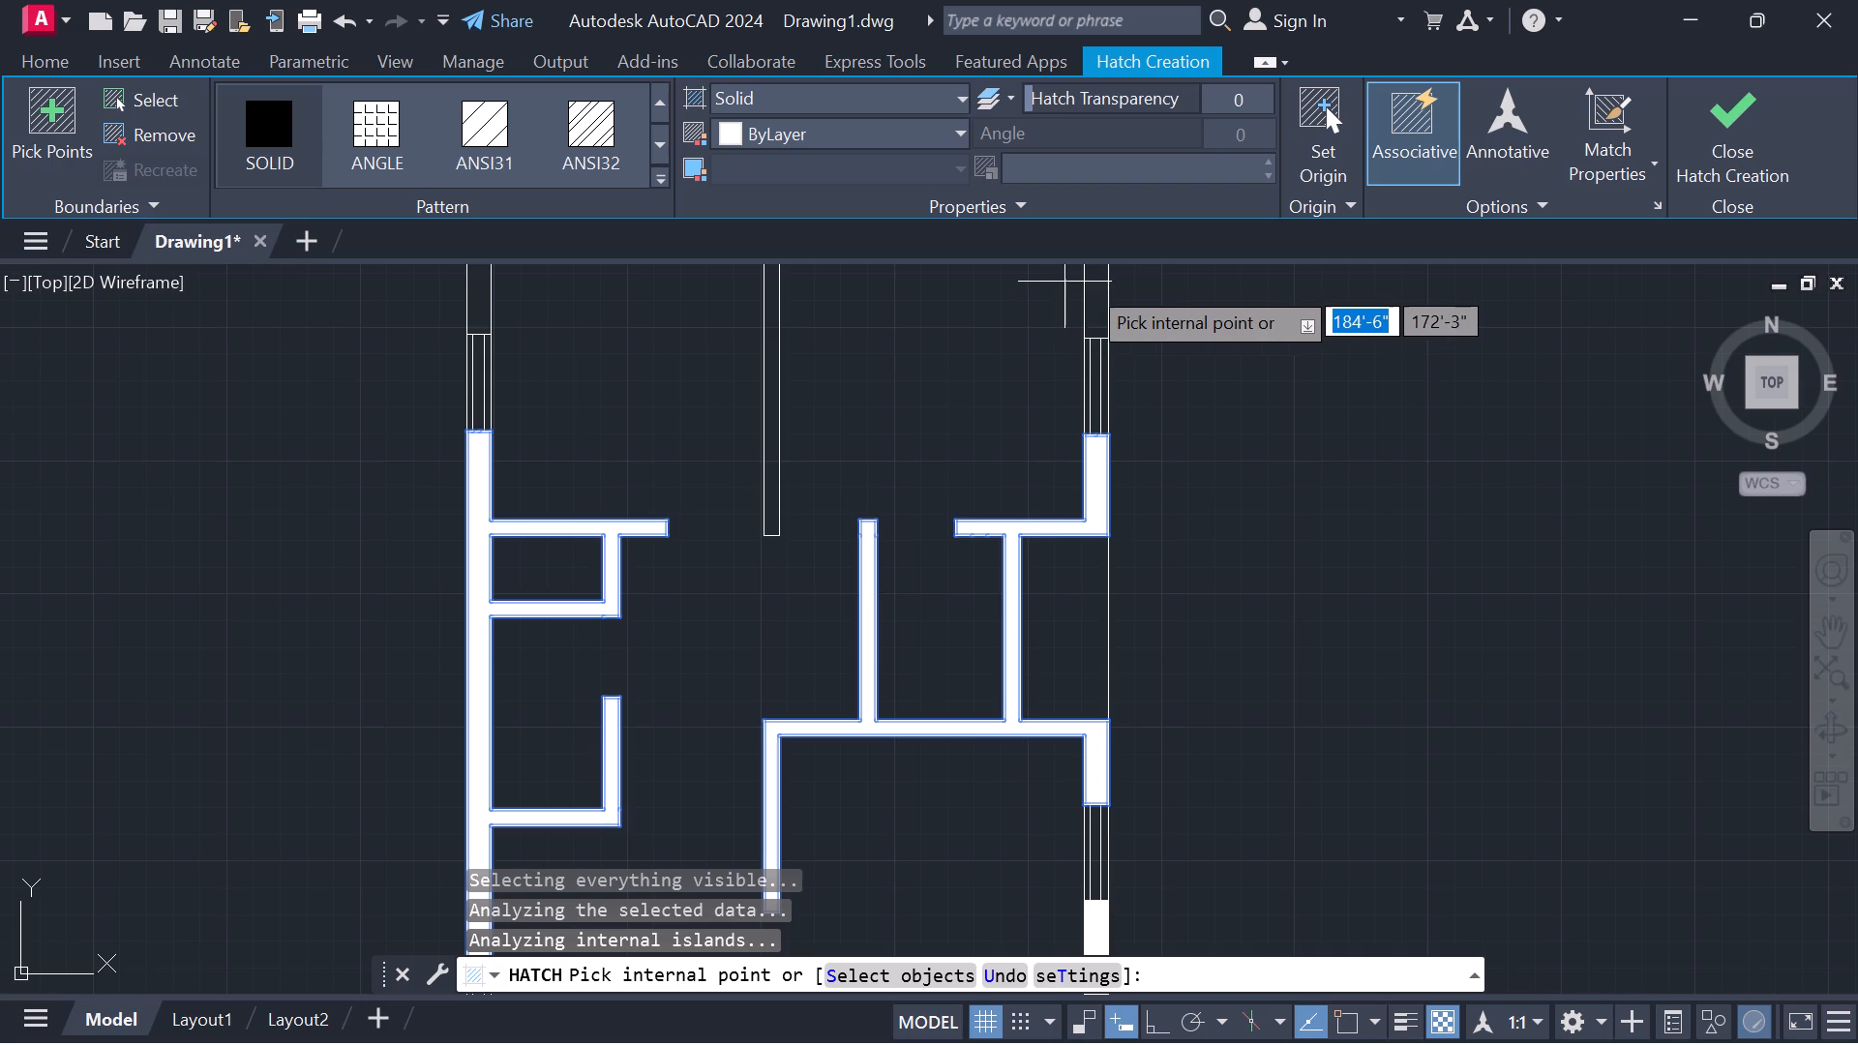
pyautogui.scroll(-2, 1106, 293)
pyautogui.moveTo(1106, 295); pyautogui.dragTo(1177, 438, button='middle')
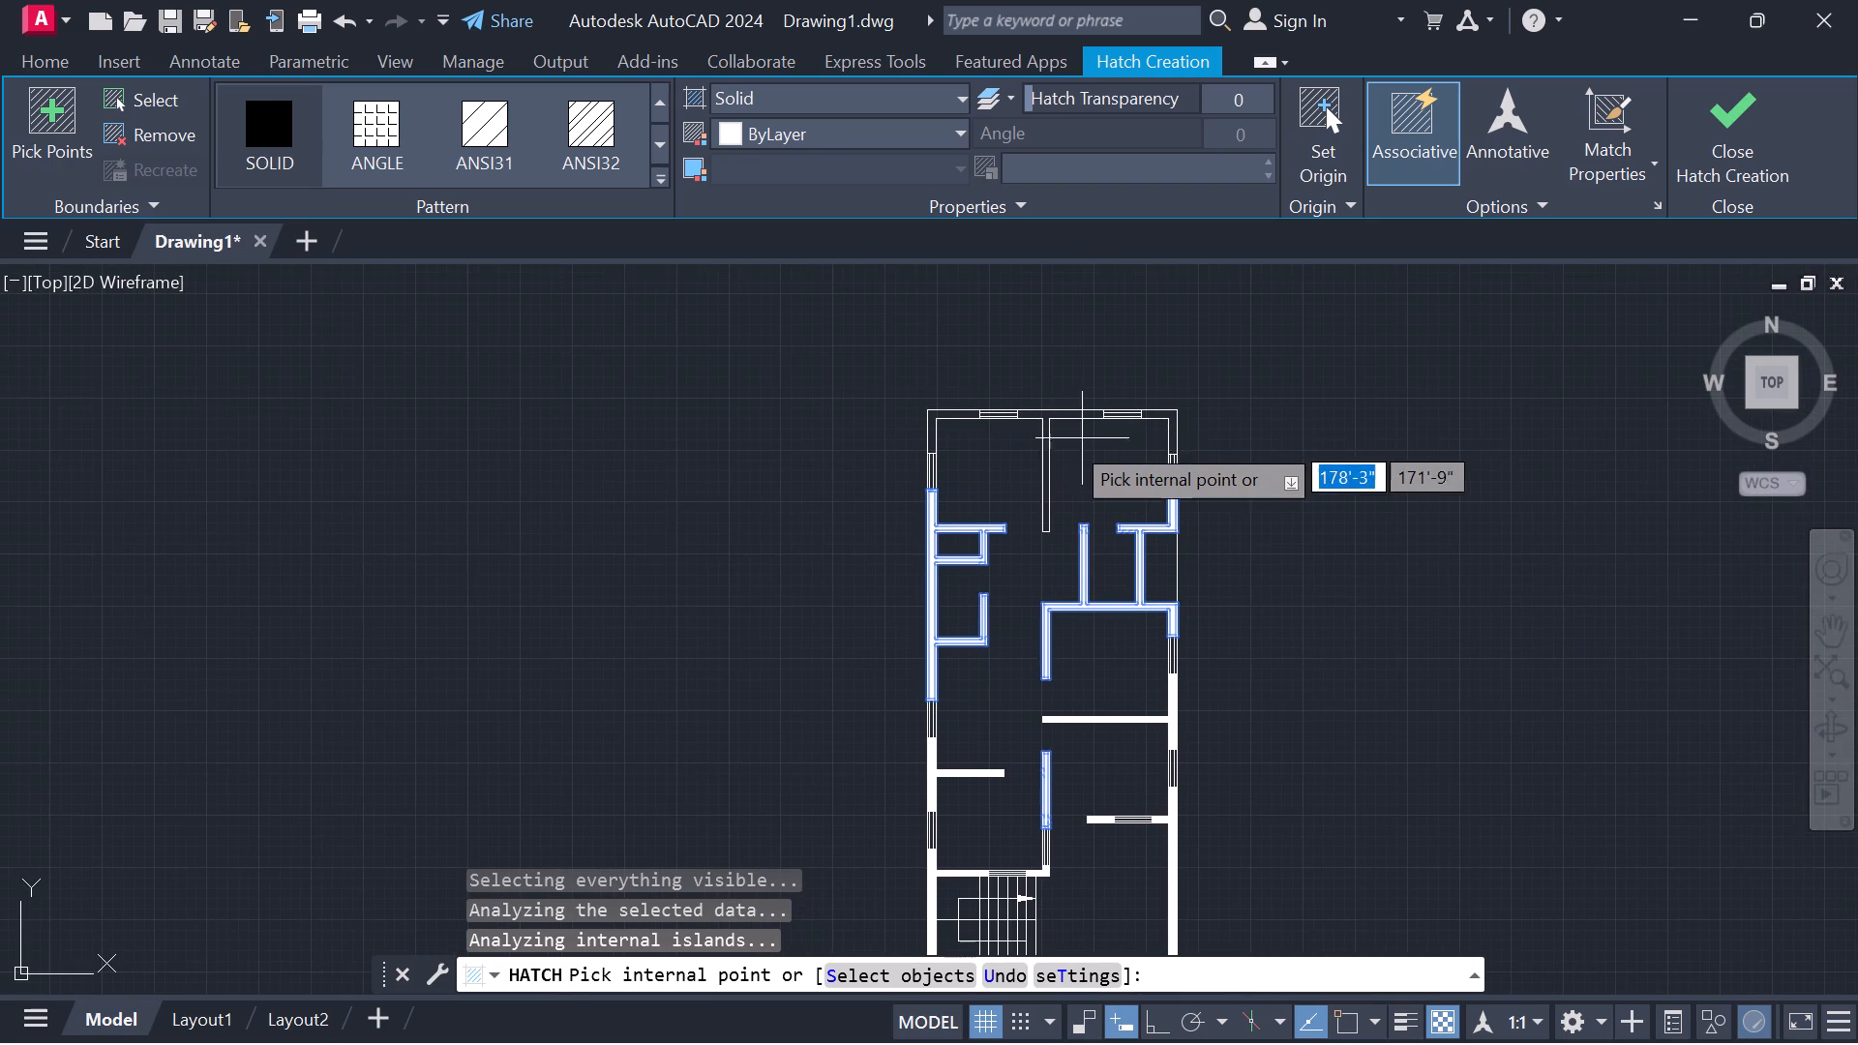
pyautogui.click(1043, 519)
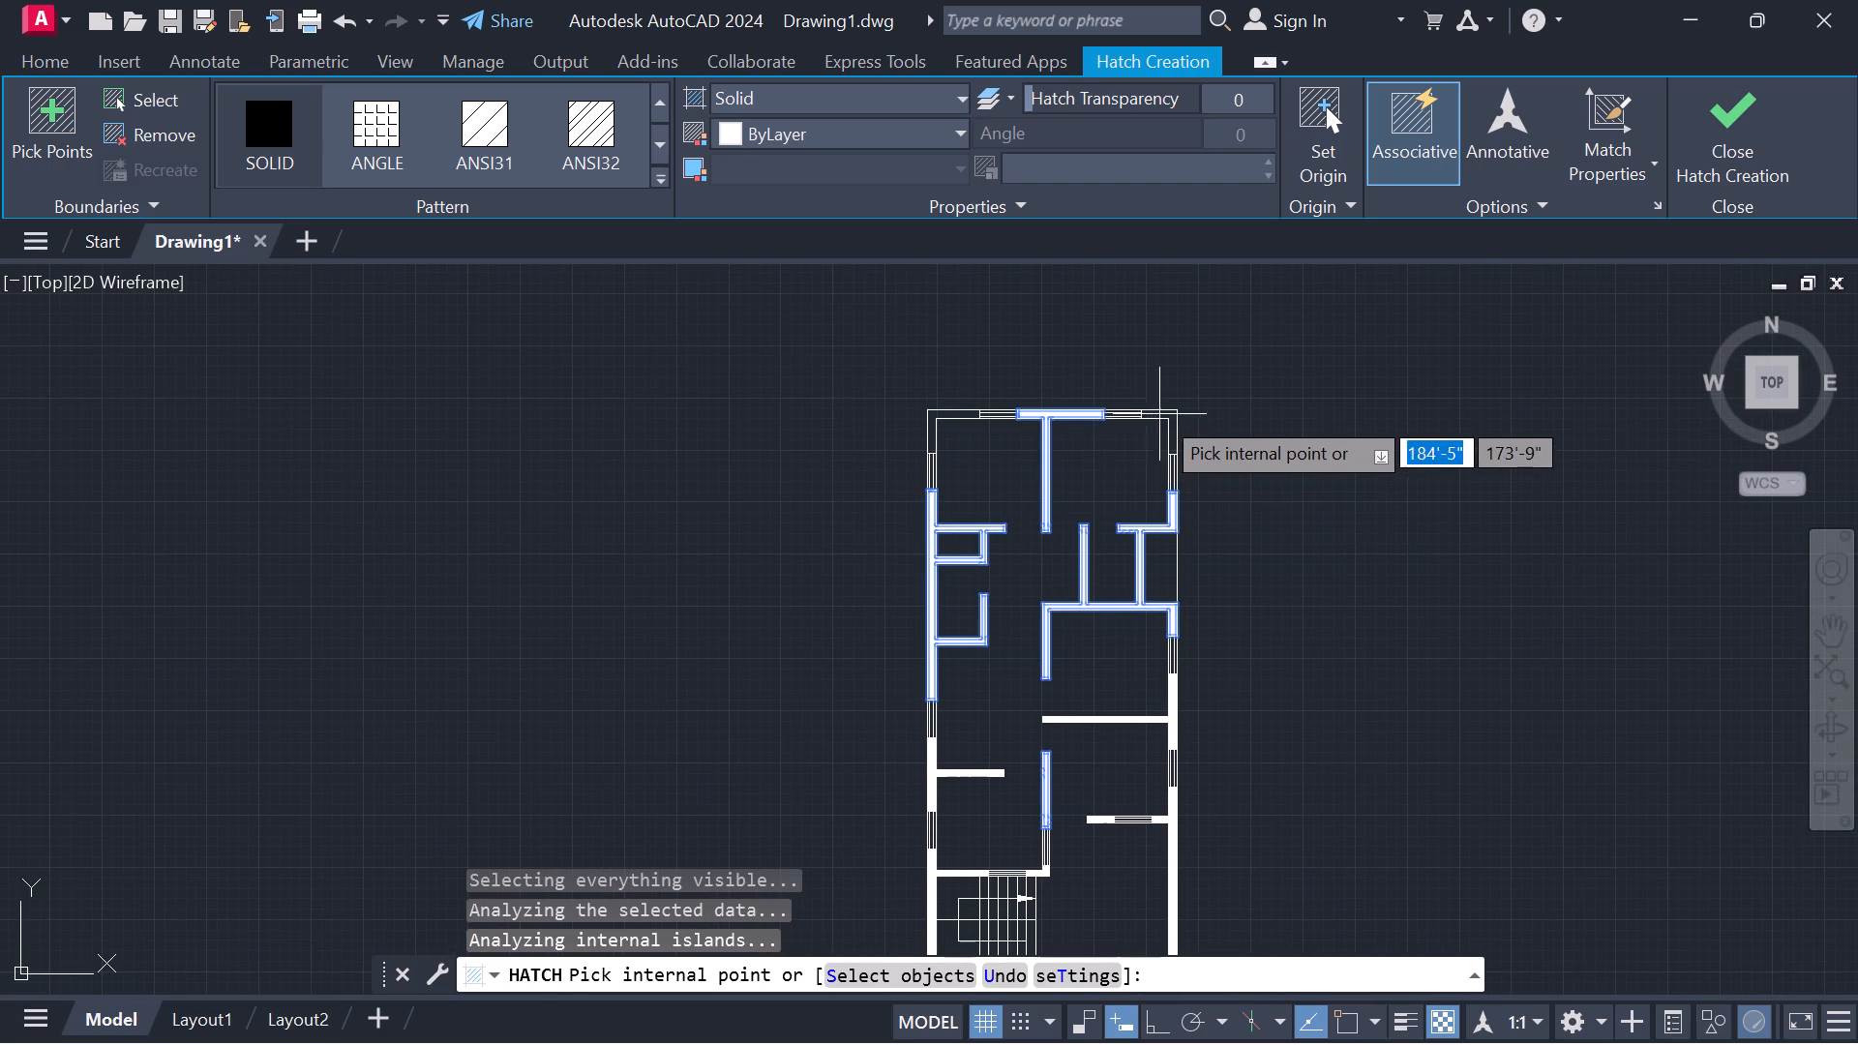
pyautogui.click(1171, 413)
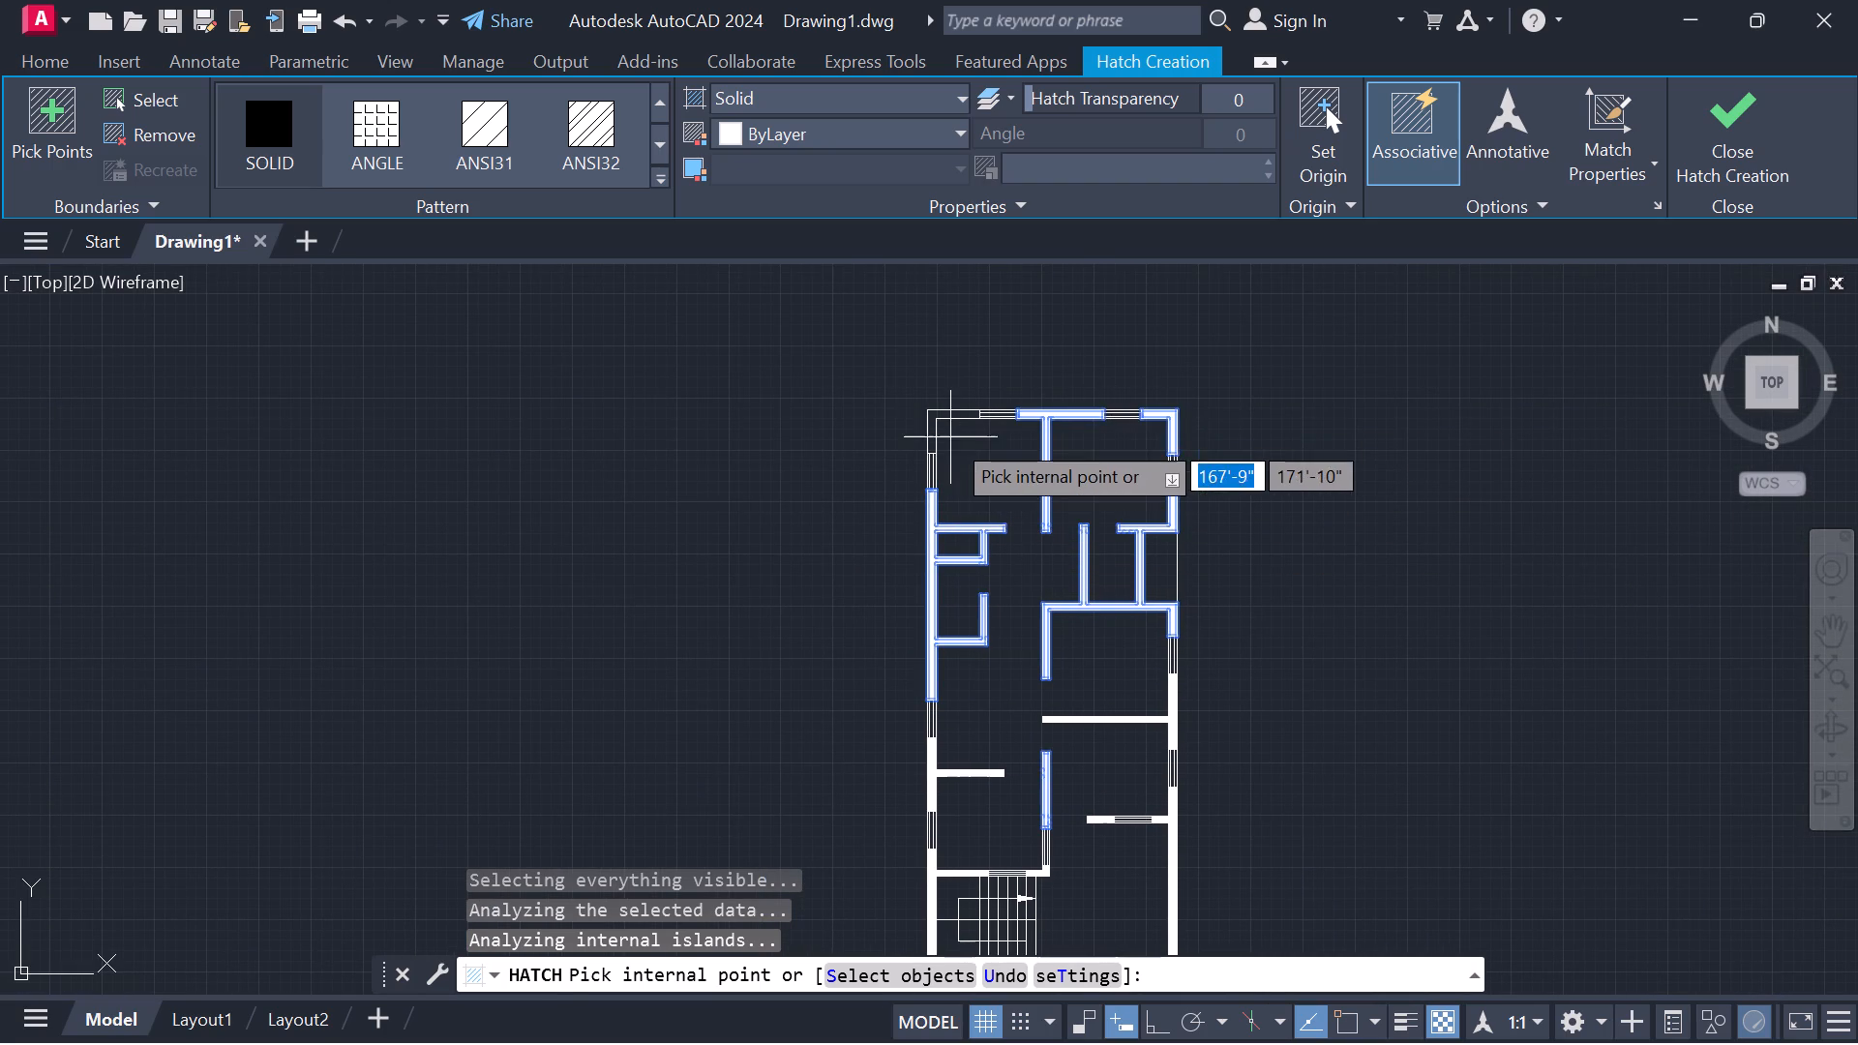
# Add the upper left exterior wall corner, between the top window and the upper left side window, to the solid hatch.
pyautogui.click(927, 429)
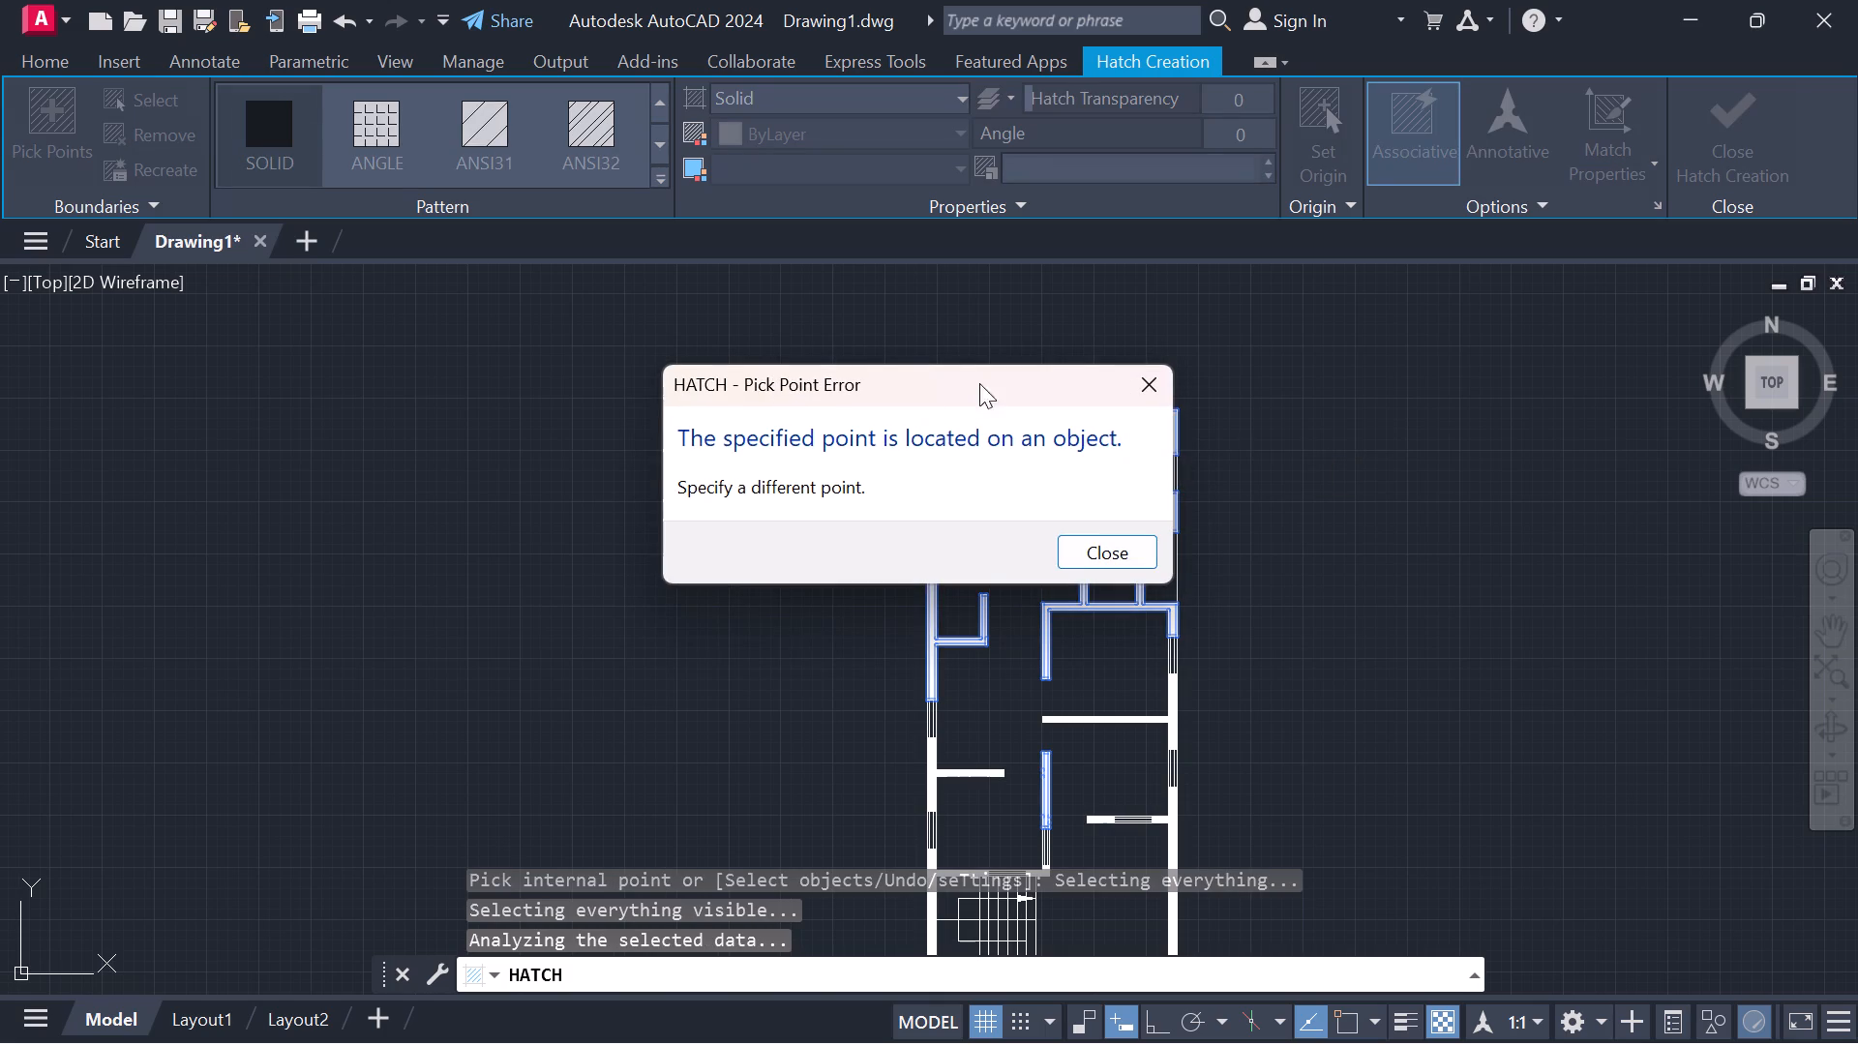
pyautogui.click(1150, 373)
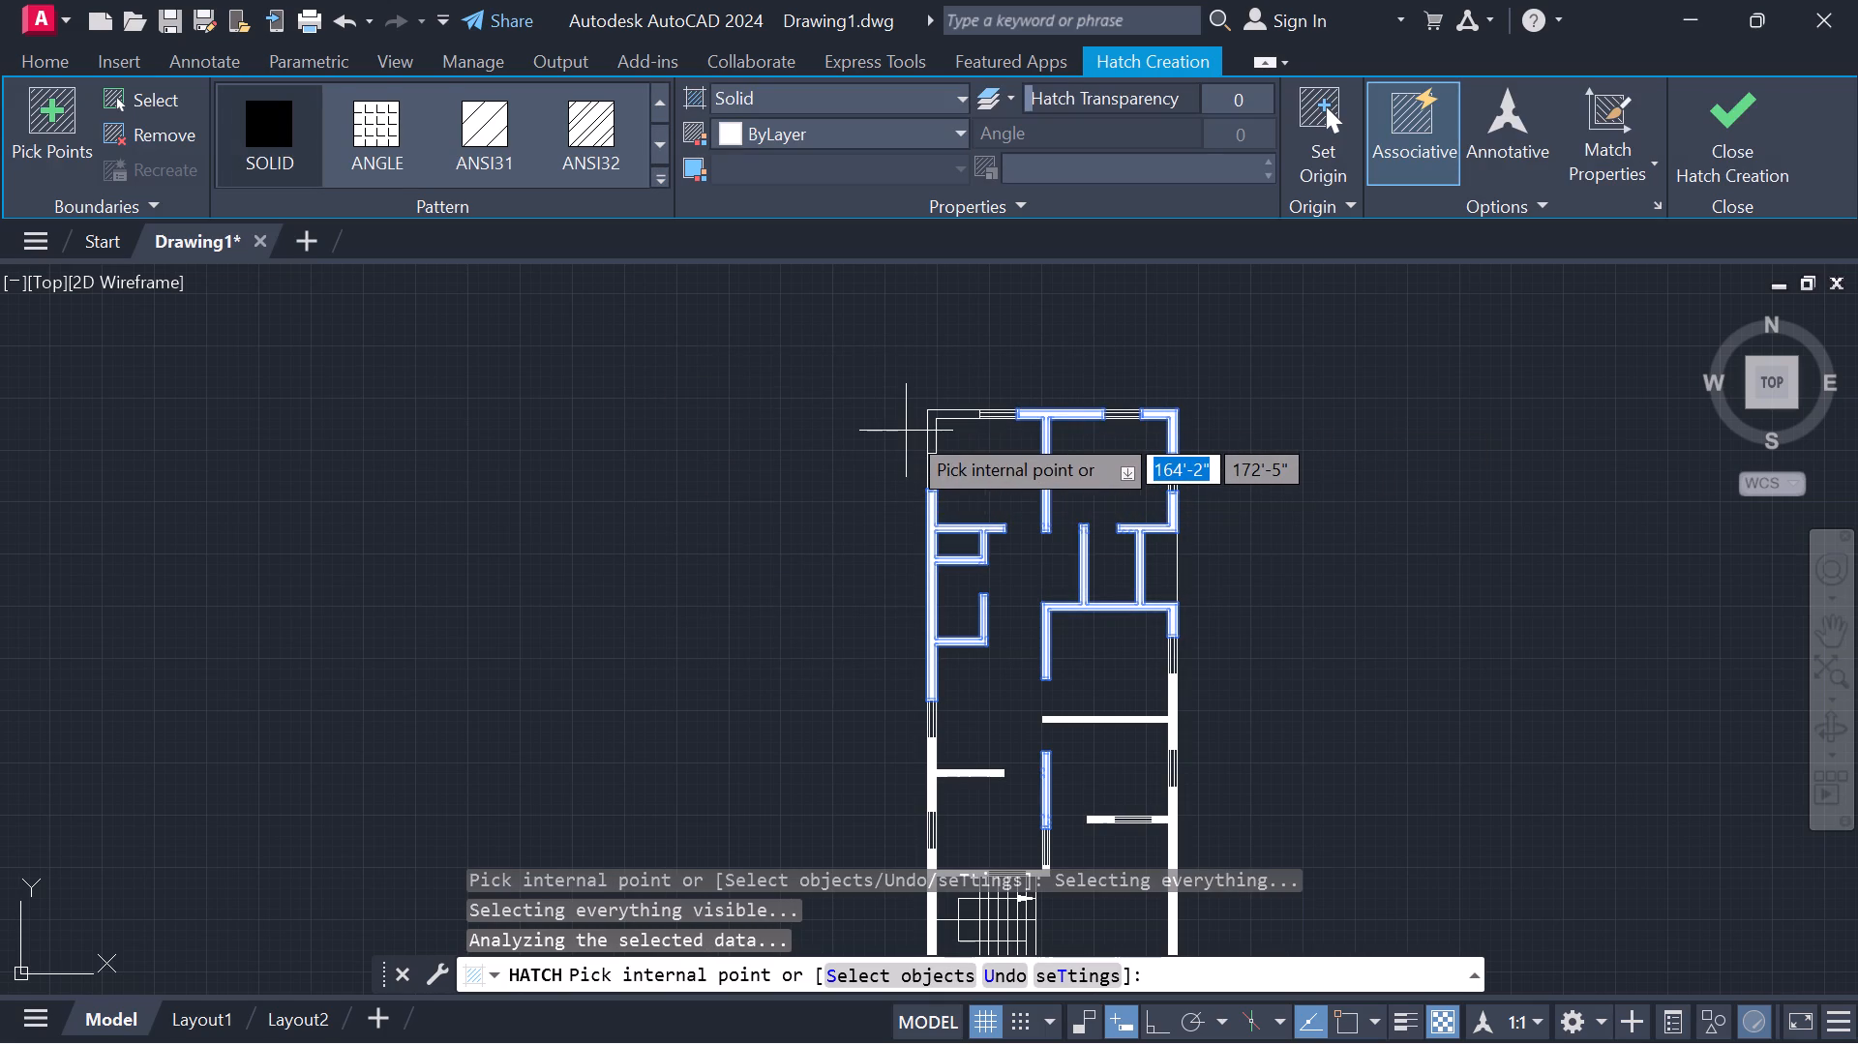
pyautogui.scroll(2, 955, 397)
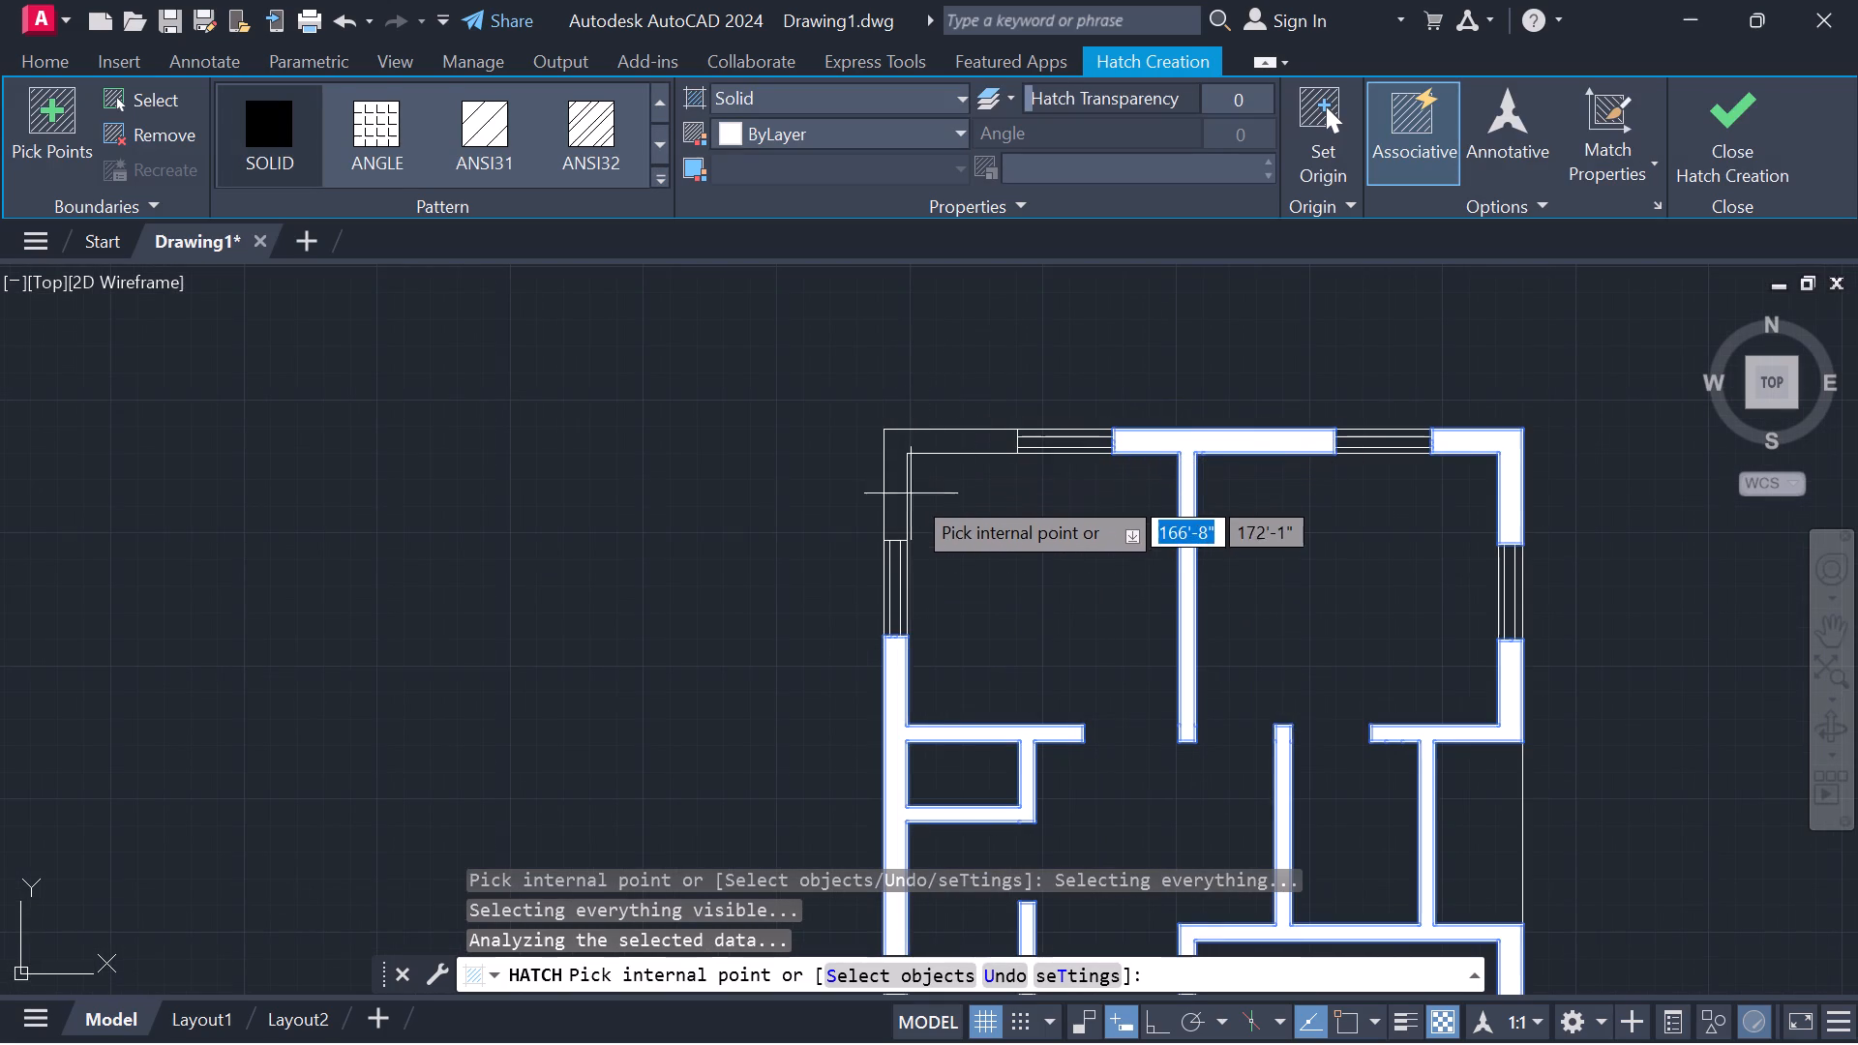
pyautogui.click(896, 506)
pyautogui.scroll(-1, 645, 459)
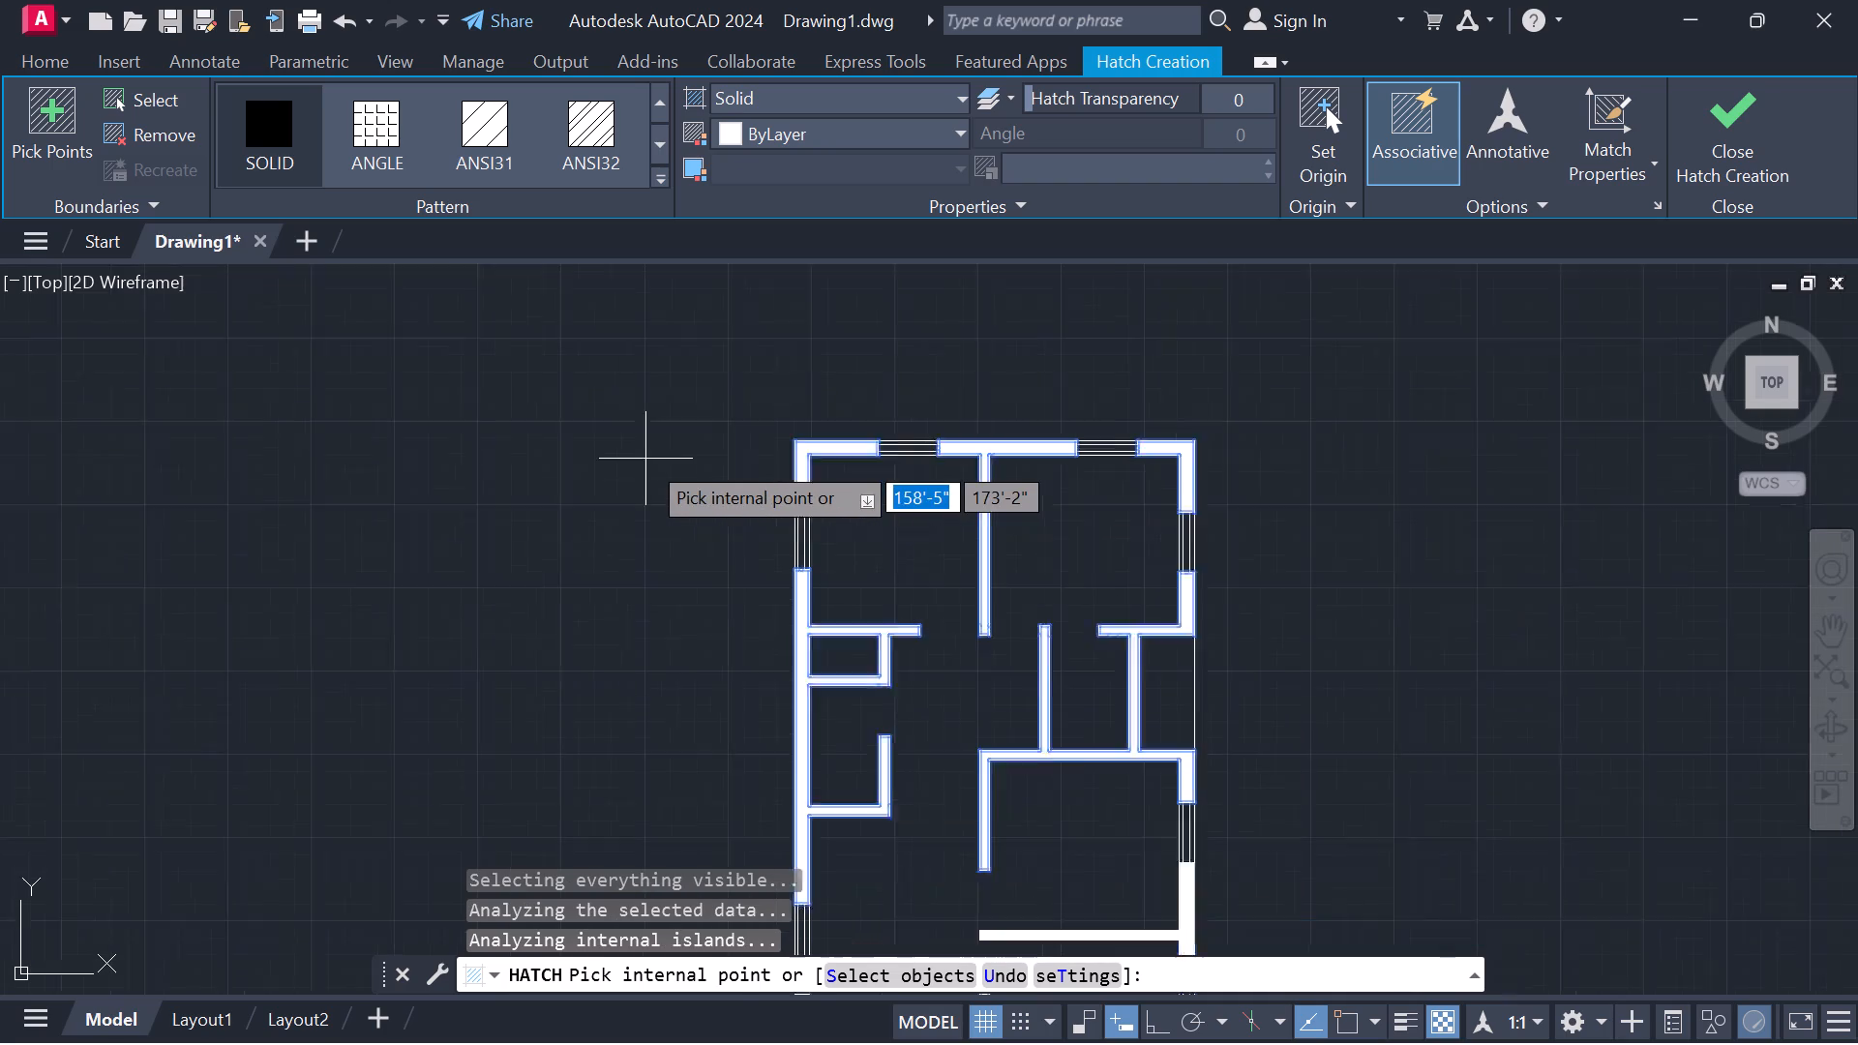
pyautogui.scroll(-1, 645, 459)
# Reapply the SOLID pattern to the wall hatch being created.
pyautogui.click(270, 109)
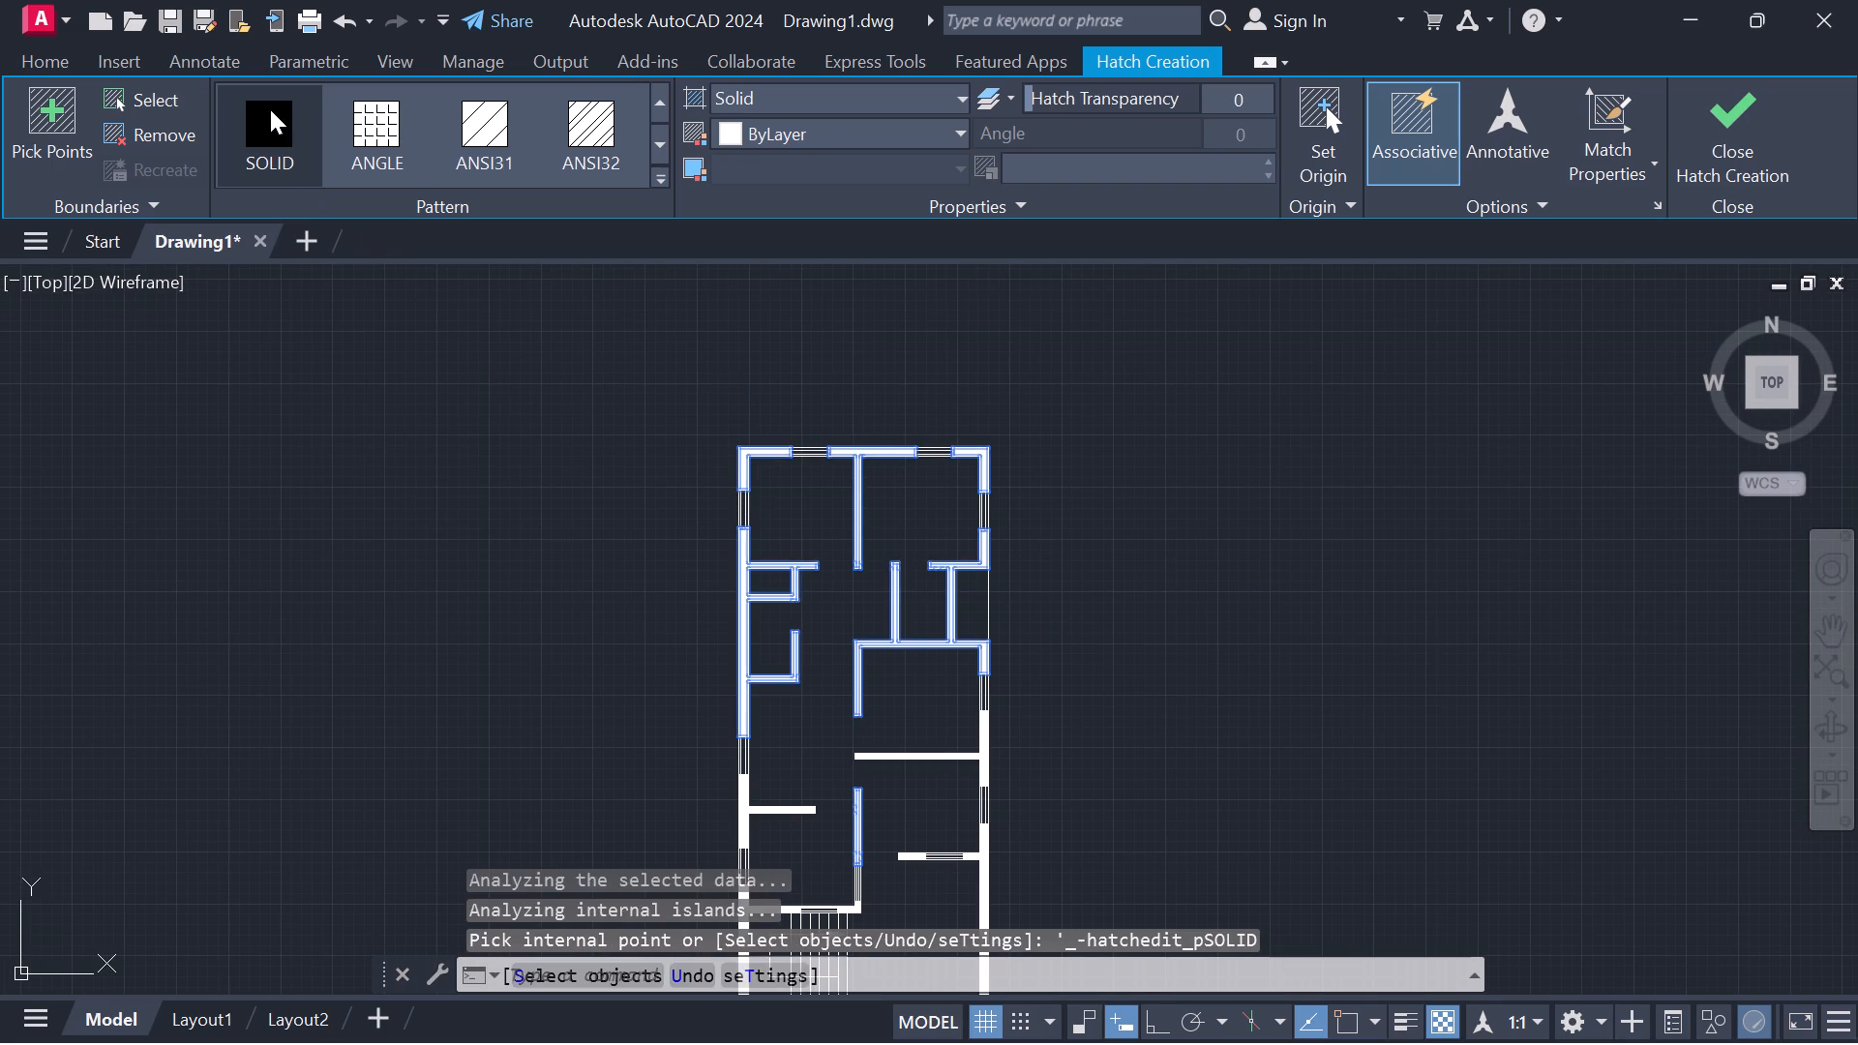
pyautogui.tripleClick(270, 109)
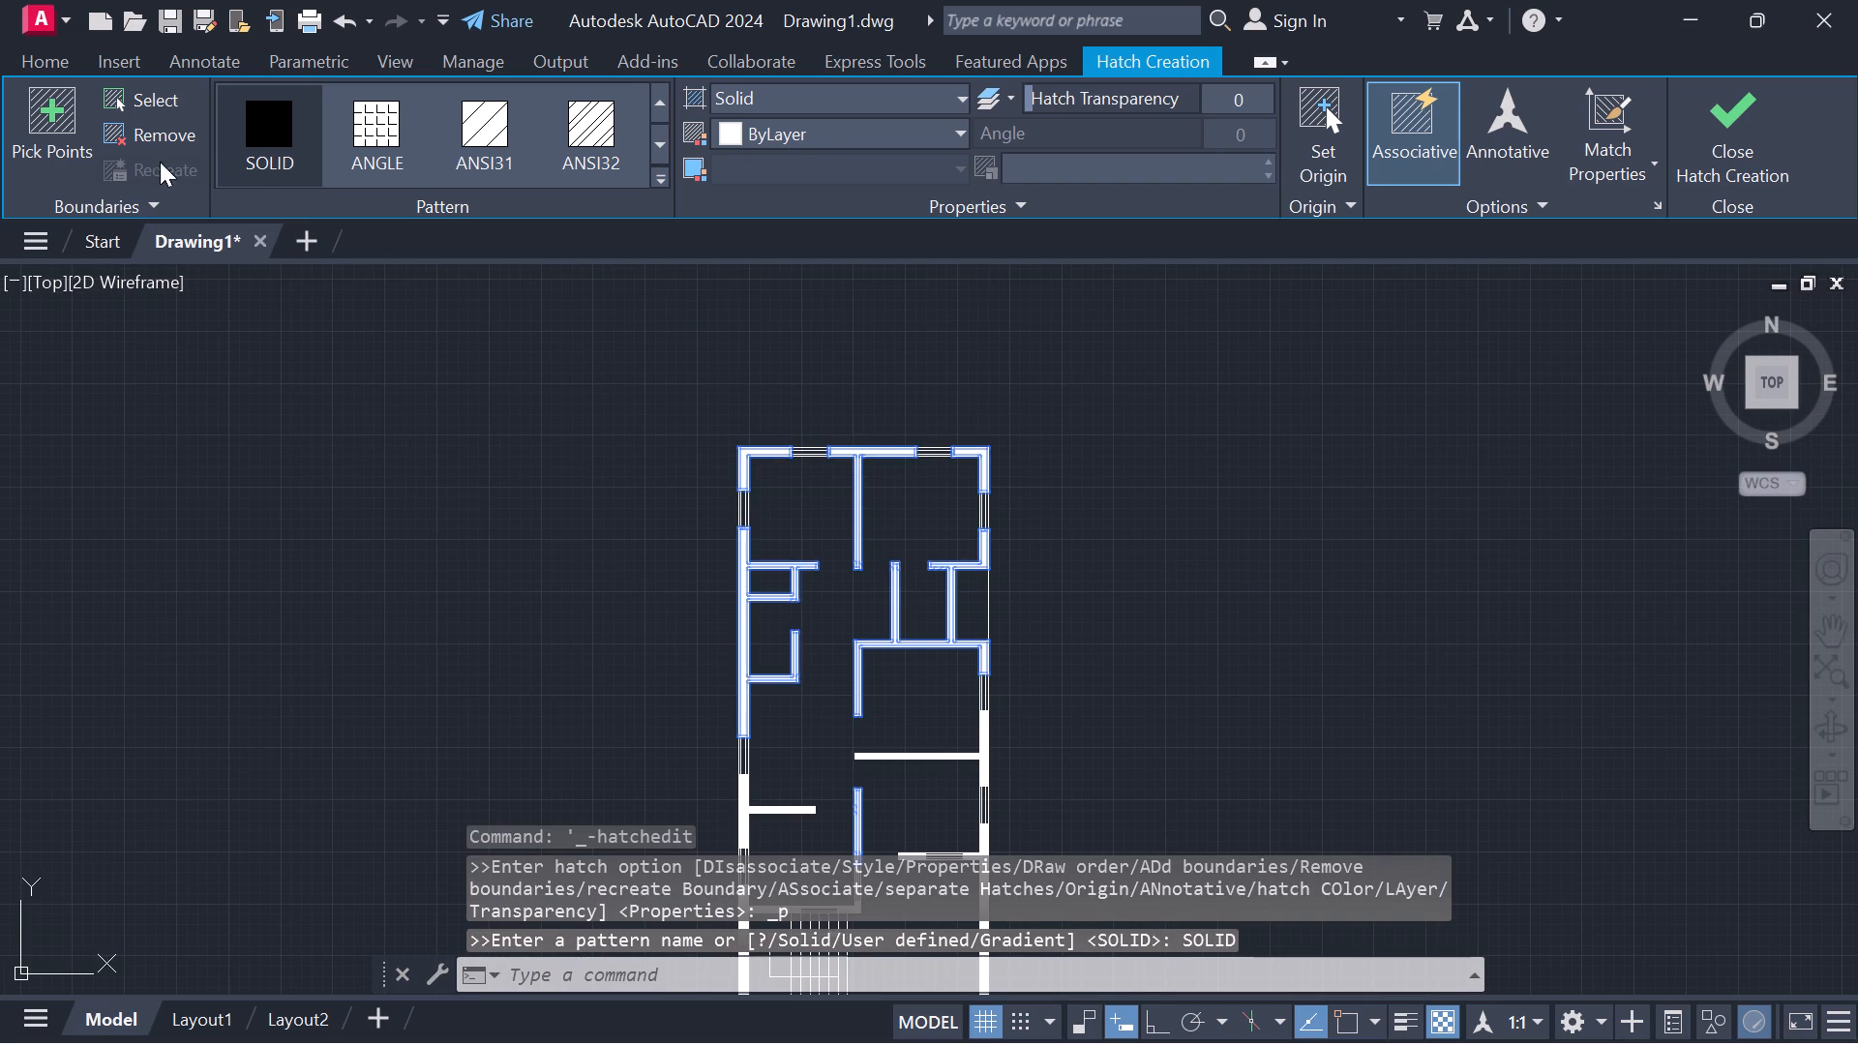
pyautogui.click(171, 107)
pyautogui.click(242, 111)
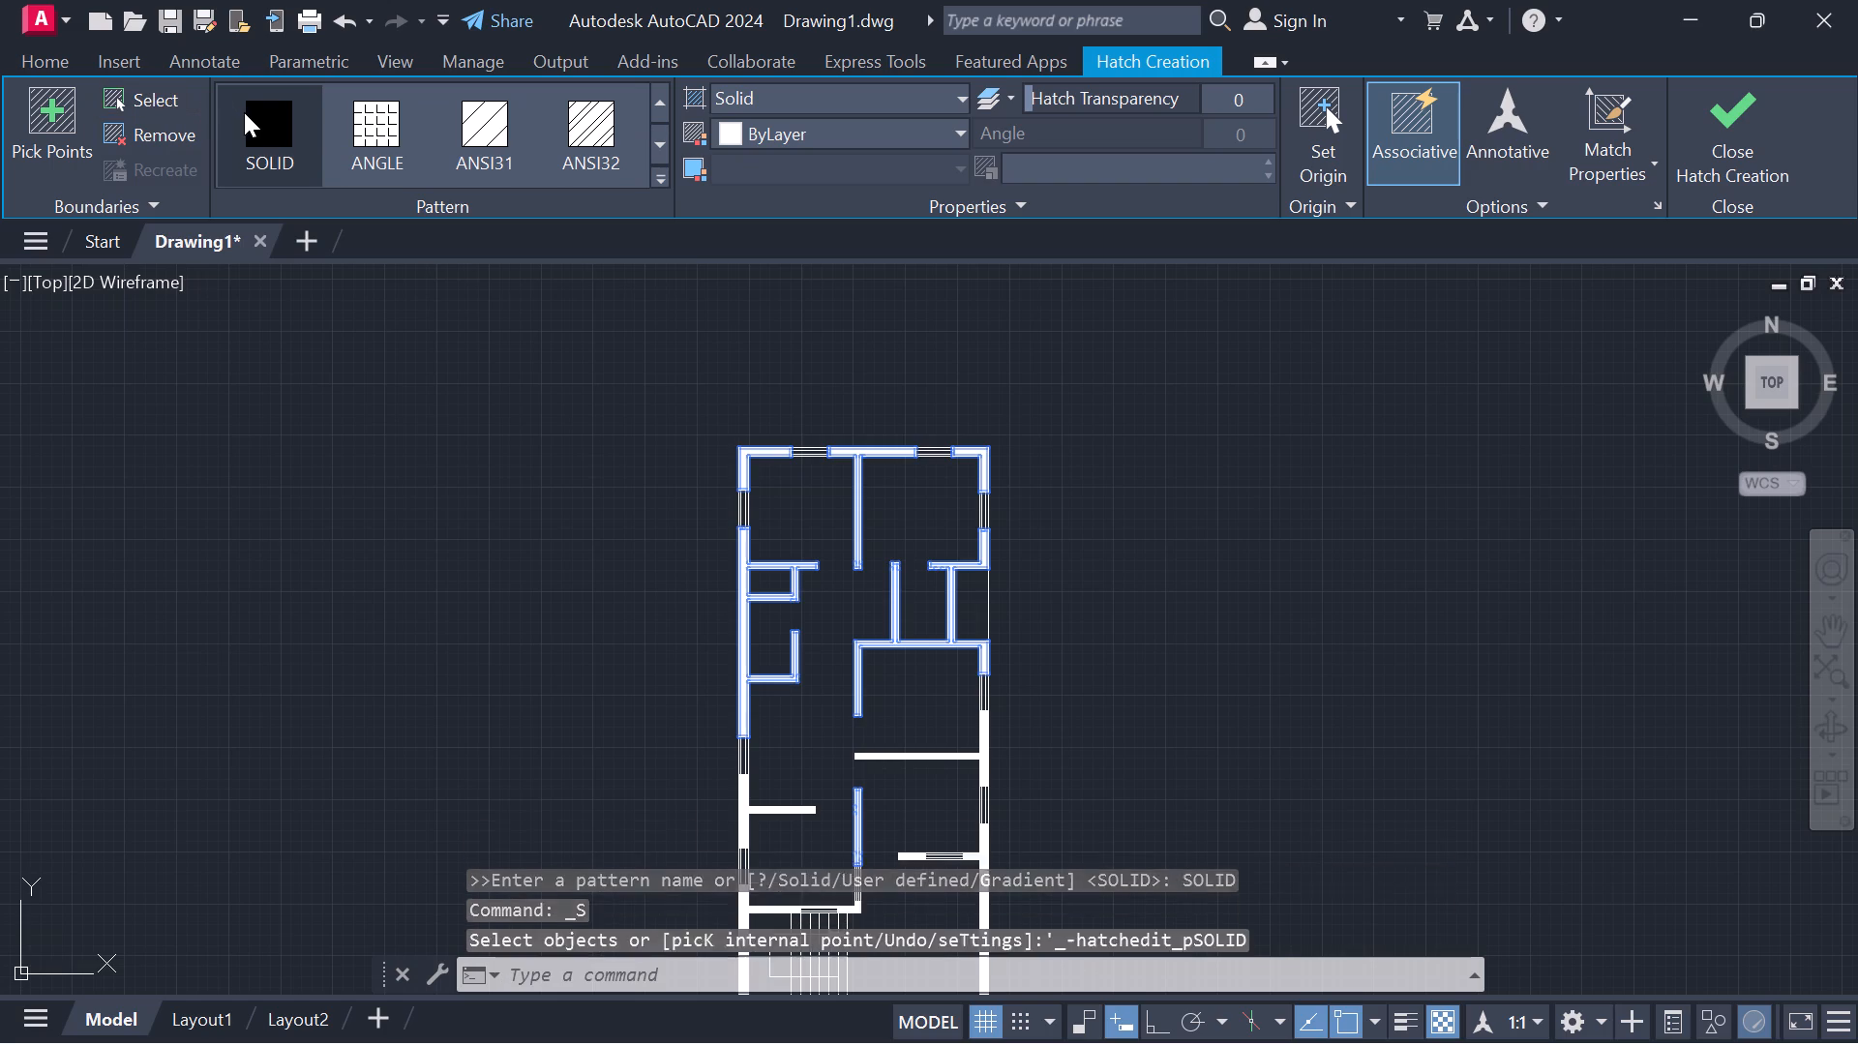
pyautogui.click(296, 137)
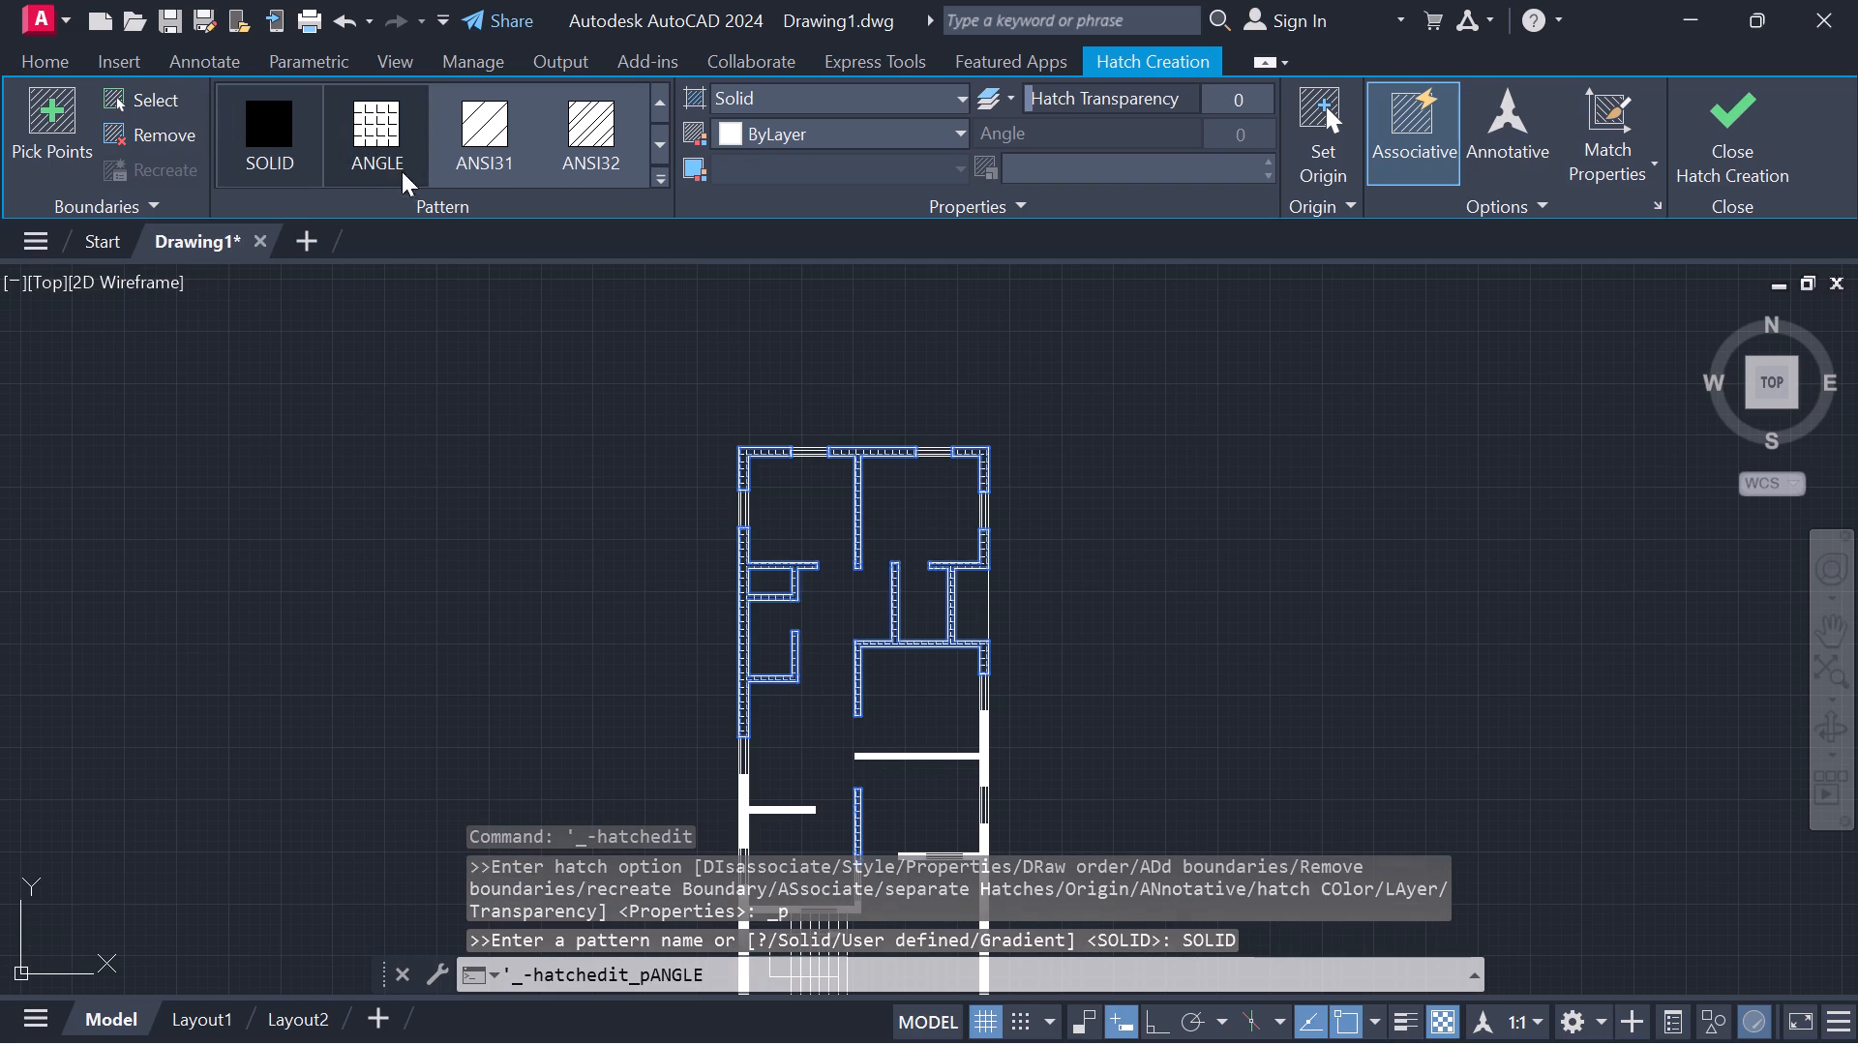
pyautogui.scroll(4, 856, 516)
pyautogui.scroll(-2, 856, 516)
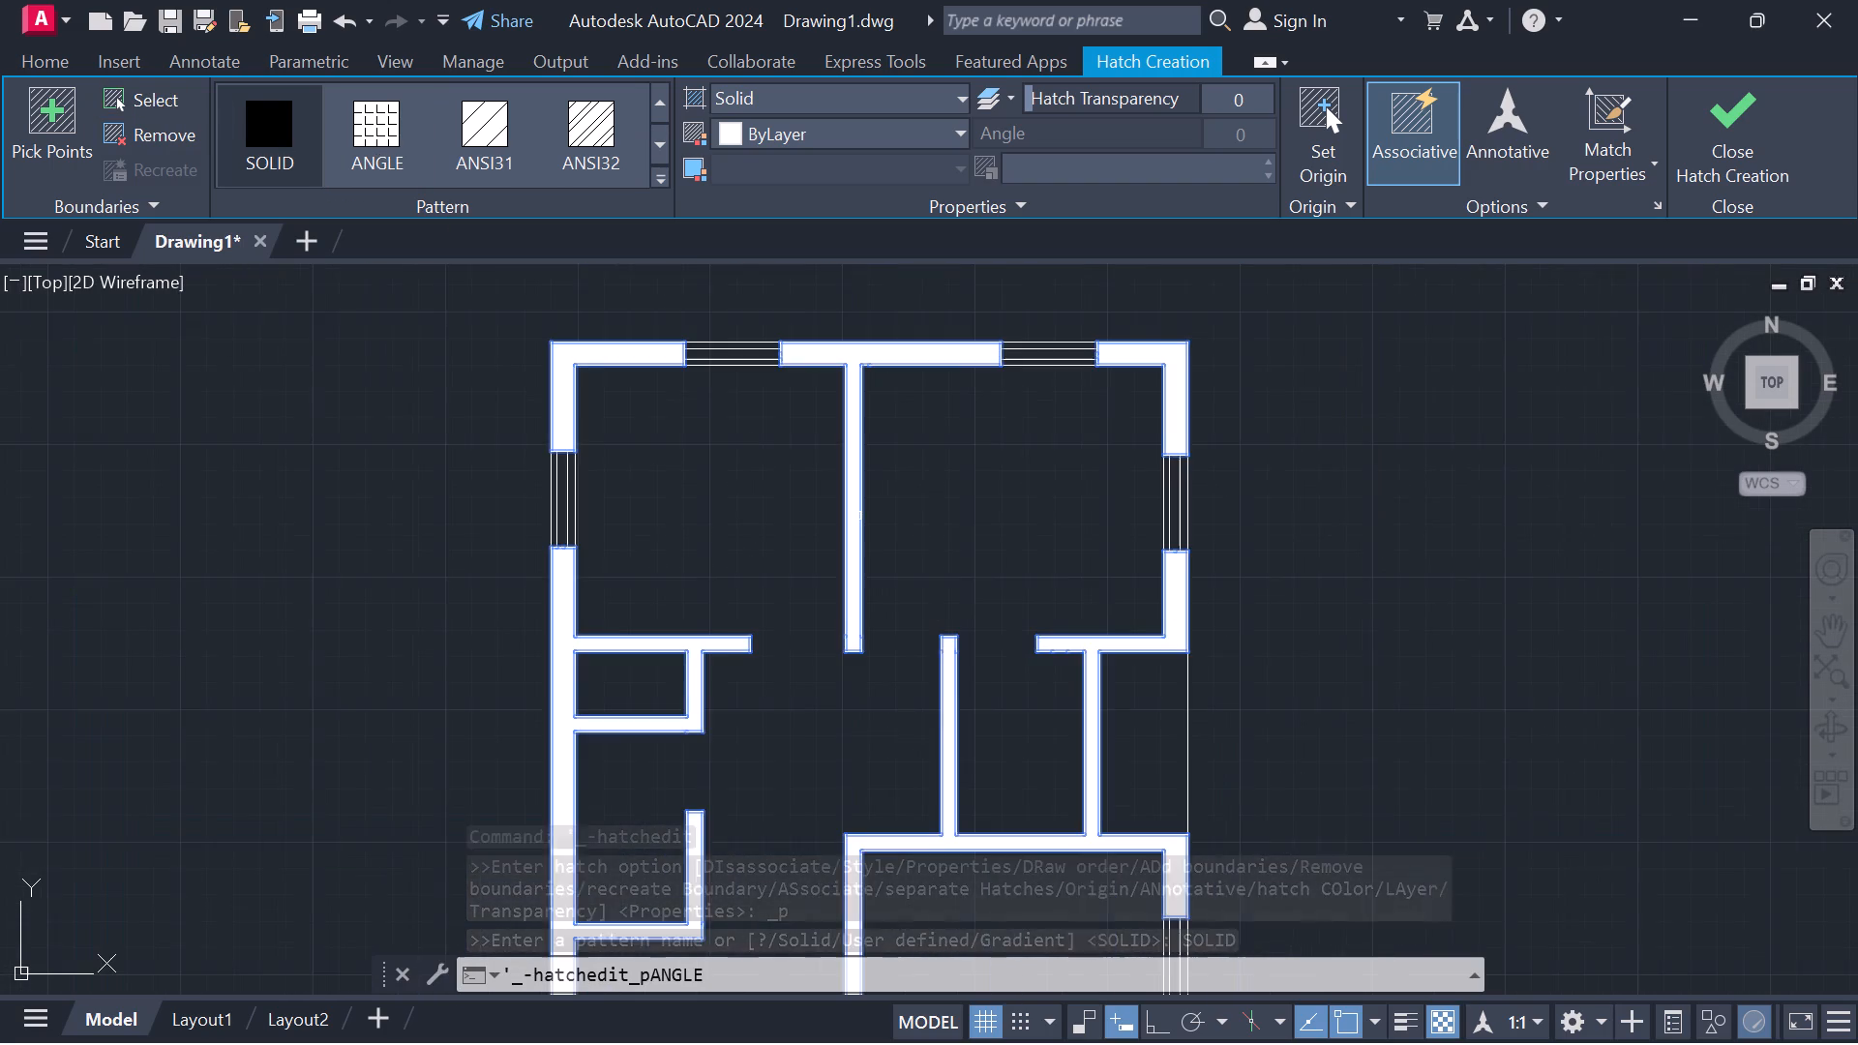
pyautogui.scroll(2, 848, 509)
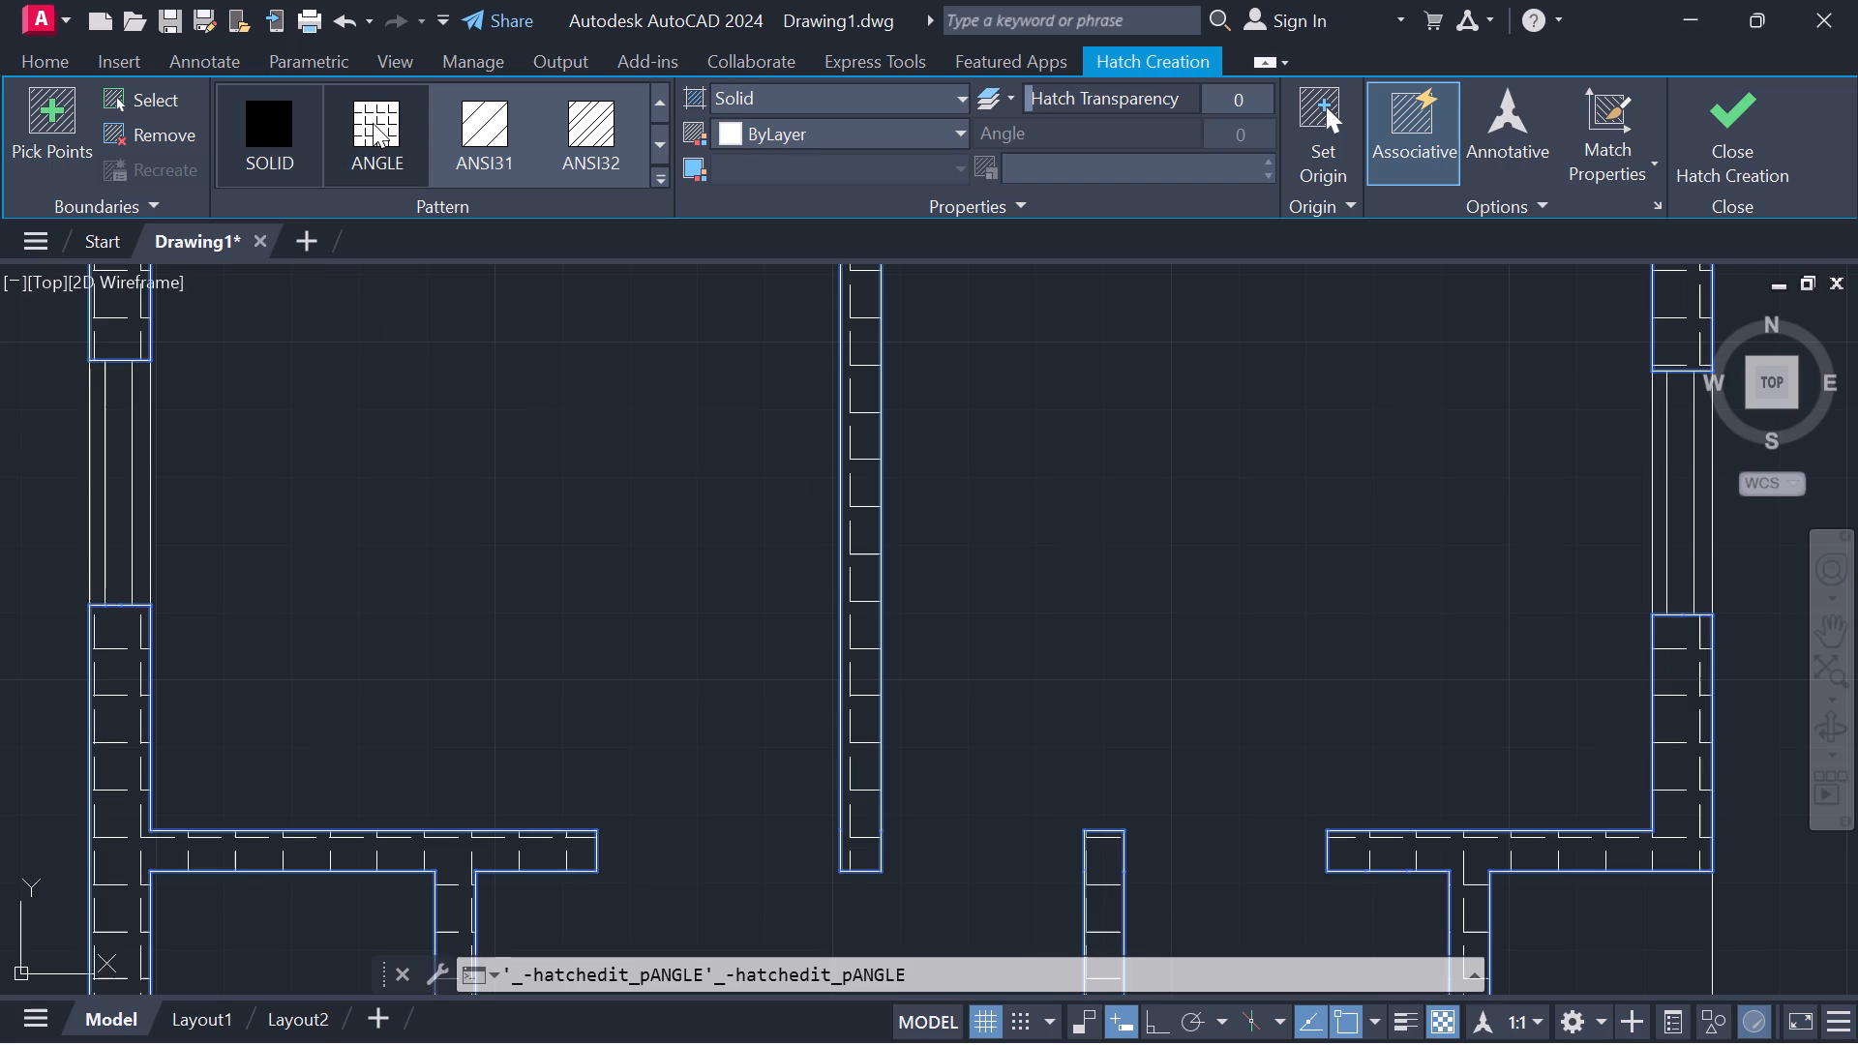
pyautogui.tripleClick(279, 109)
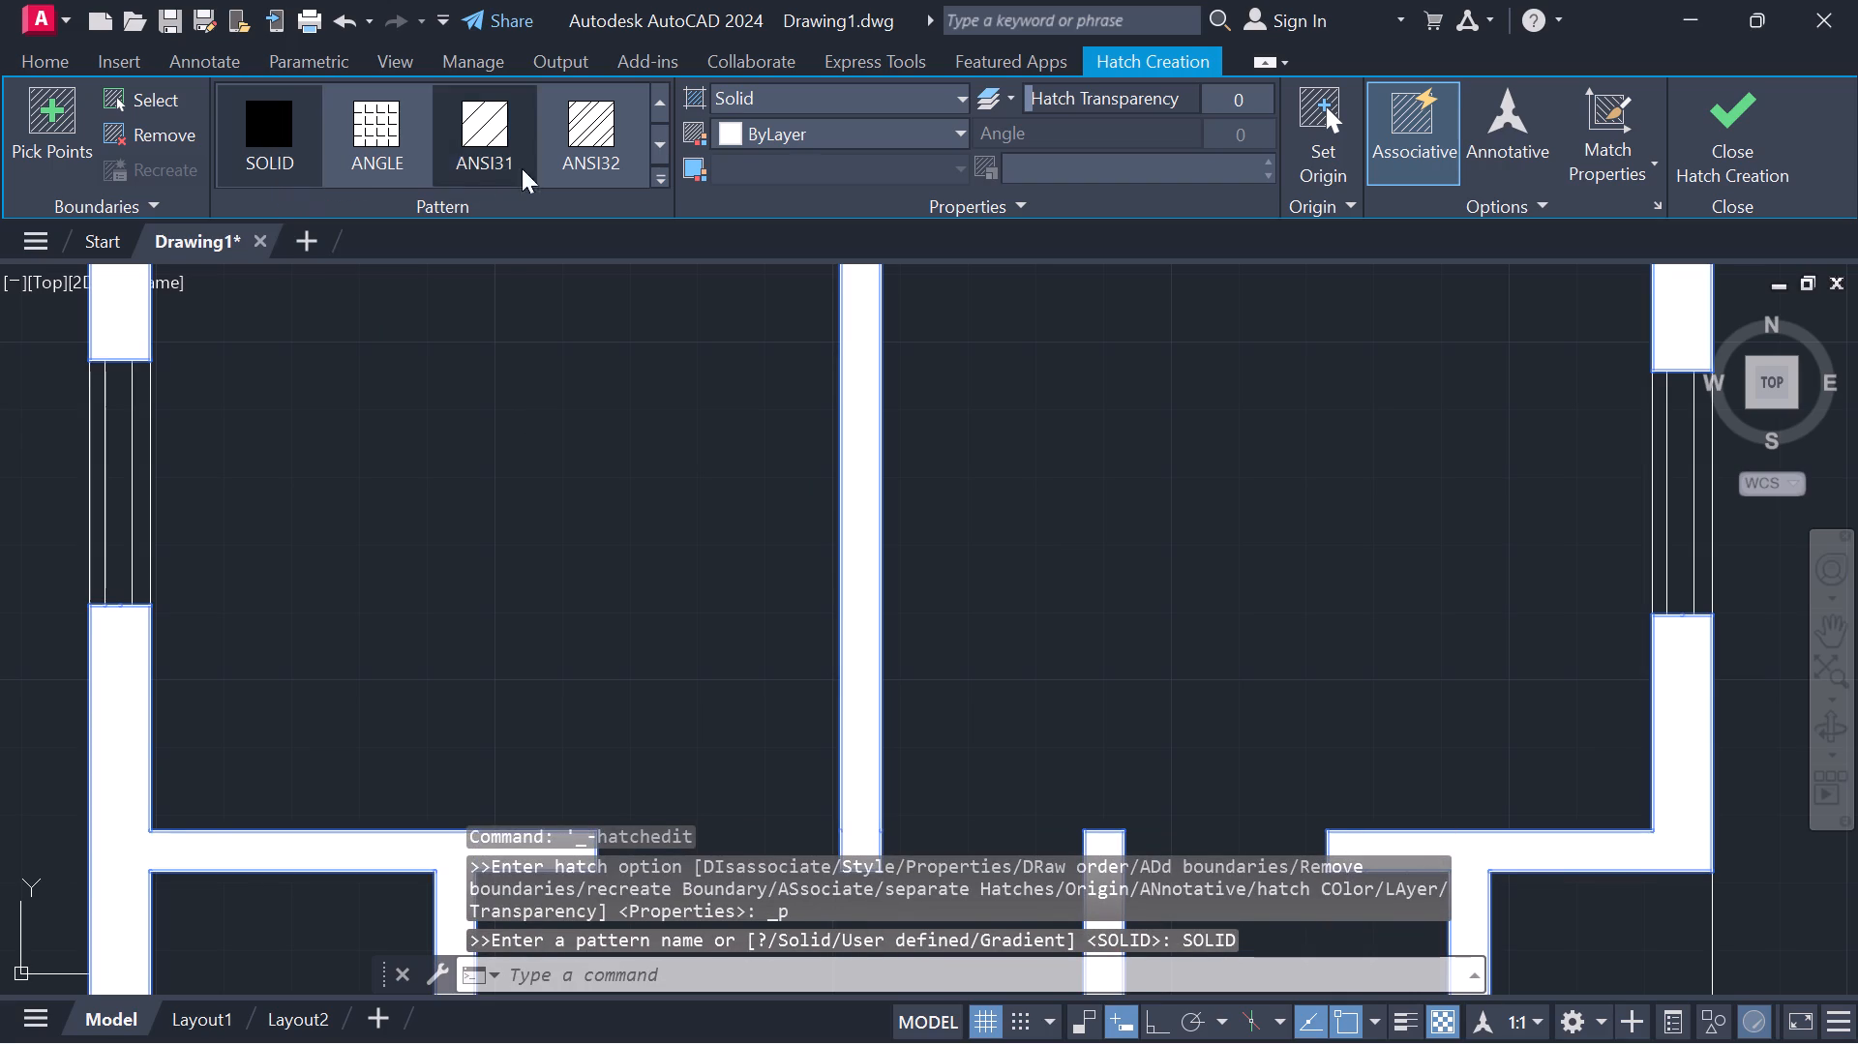
# Look through the available hatch patterns, from the ANSI patterns to the gradients and USER, previewing them on the walls.
pyautogui.click(659, 178)
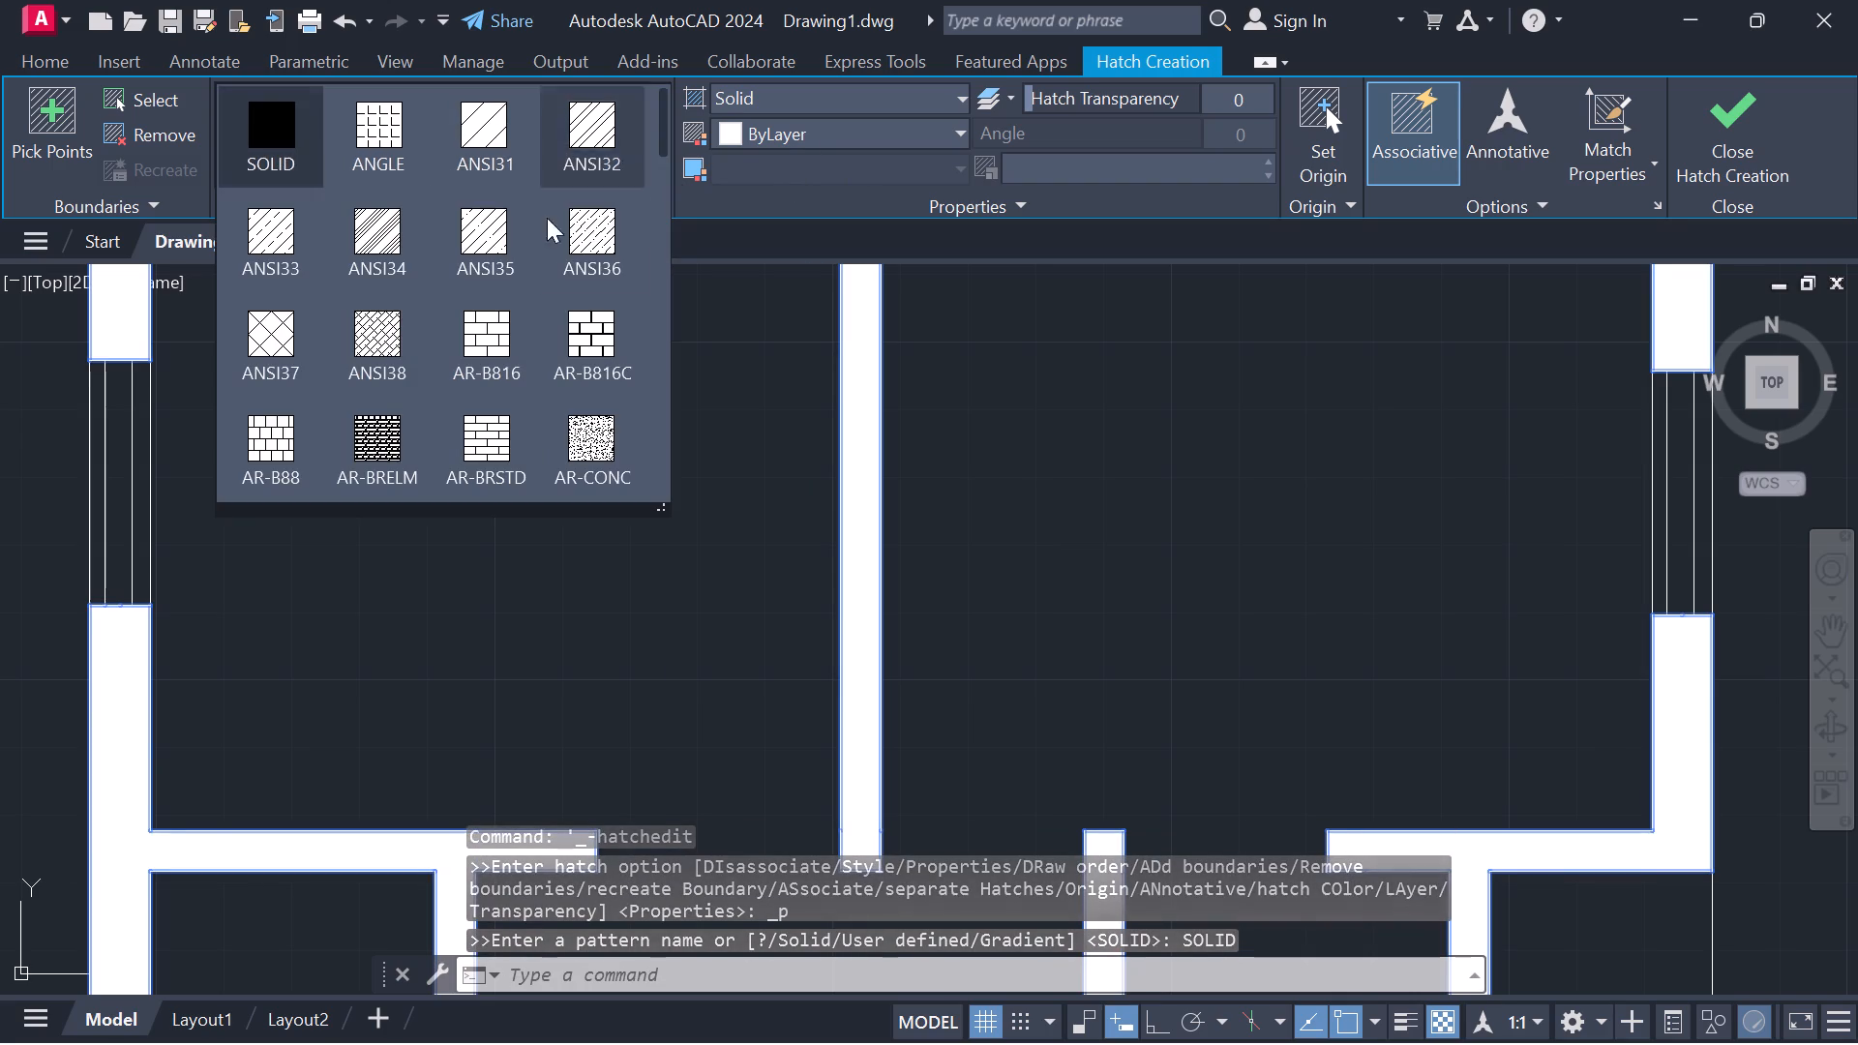
pyautogui.scroll(-12, 454, 246)
pyautogui.scroll(5, 454, 246)
pyautogui.scroll(-14, 454, 246)
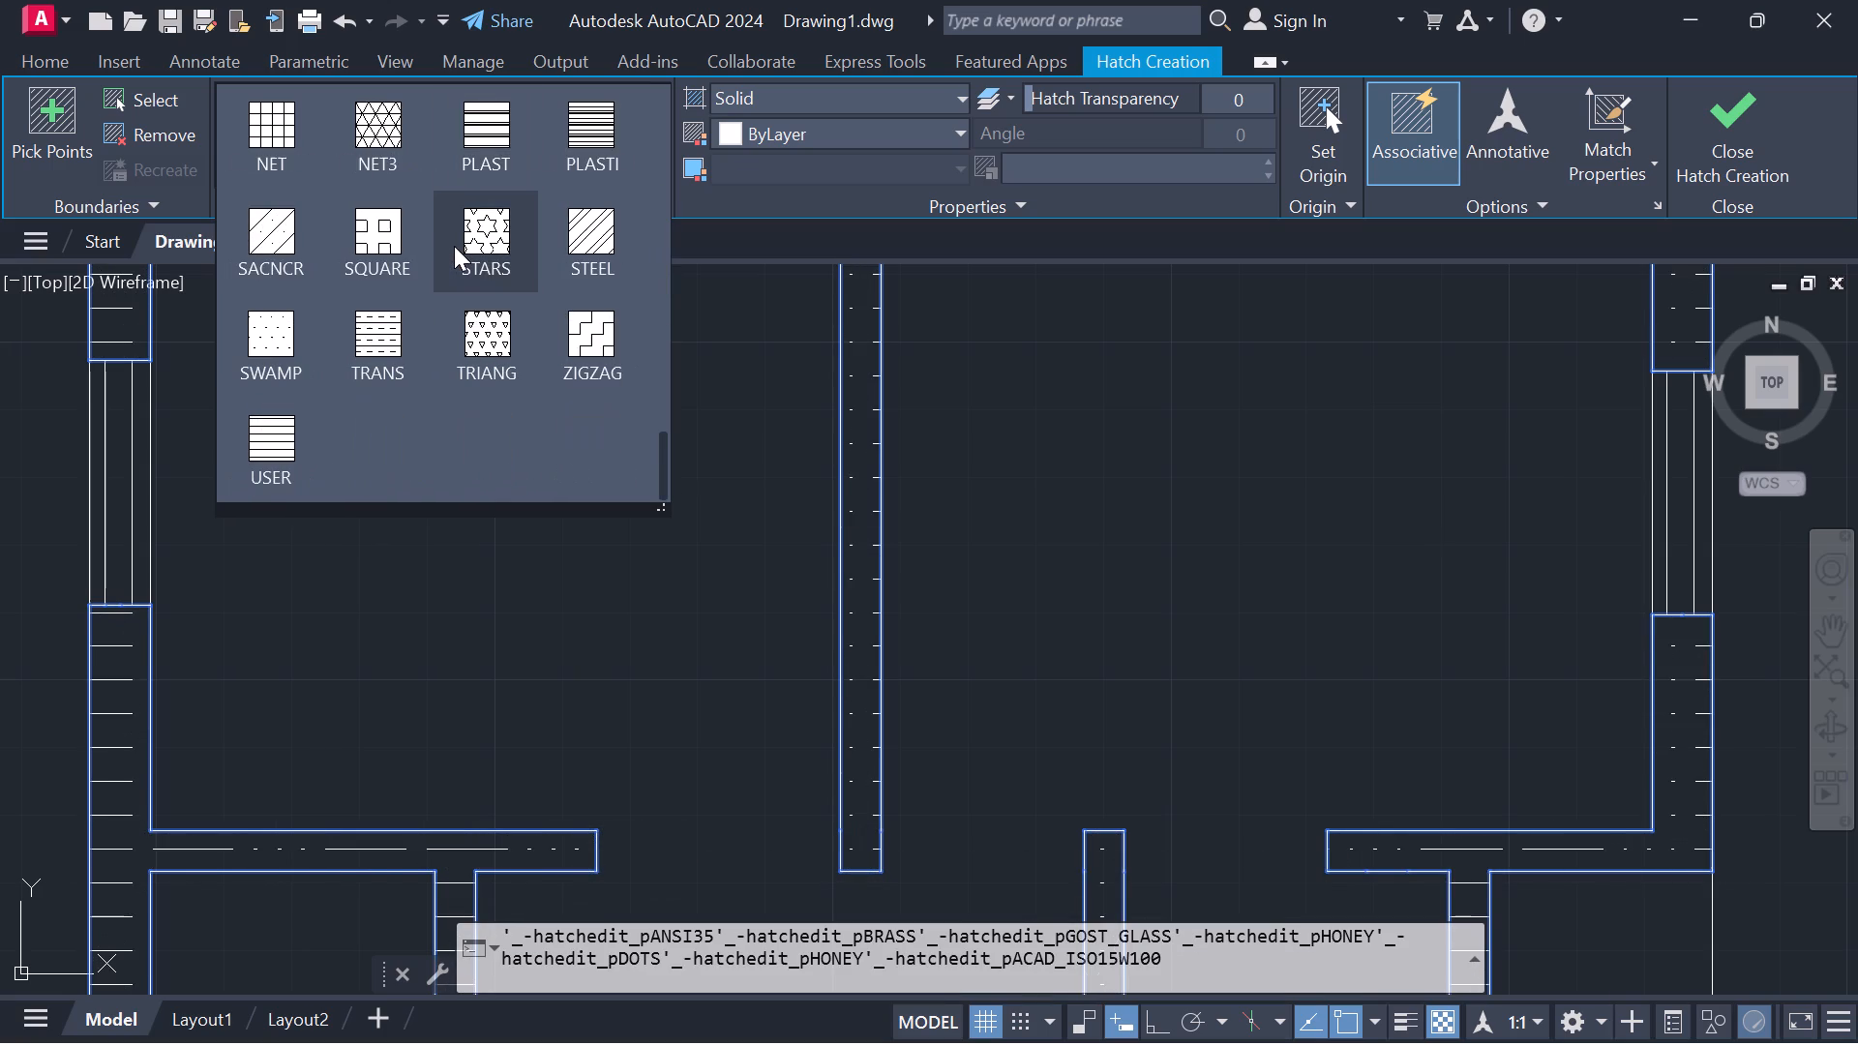
pyautogui.scroll(-8, 454, 246)
pyautogui.scroll(14, 454, 246)
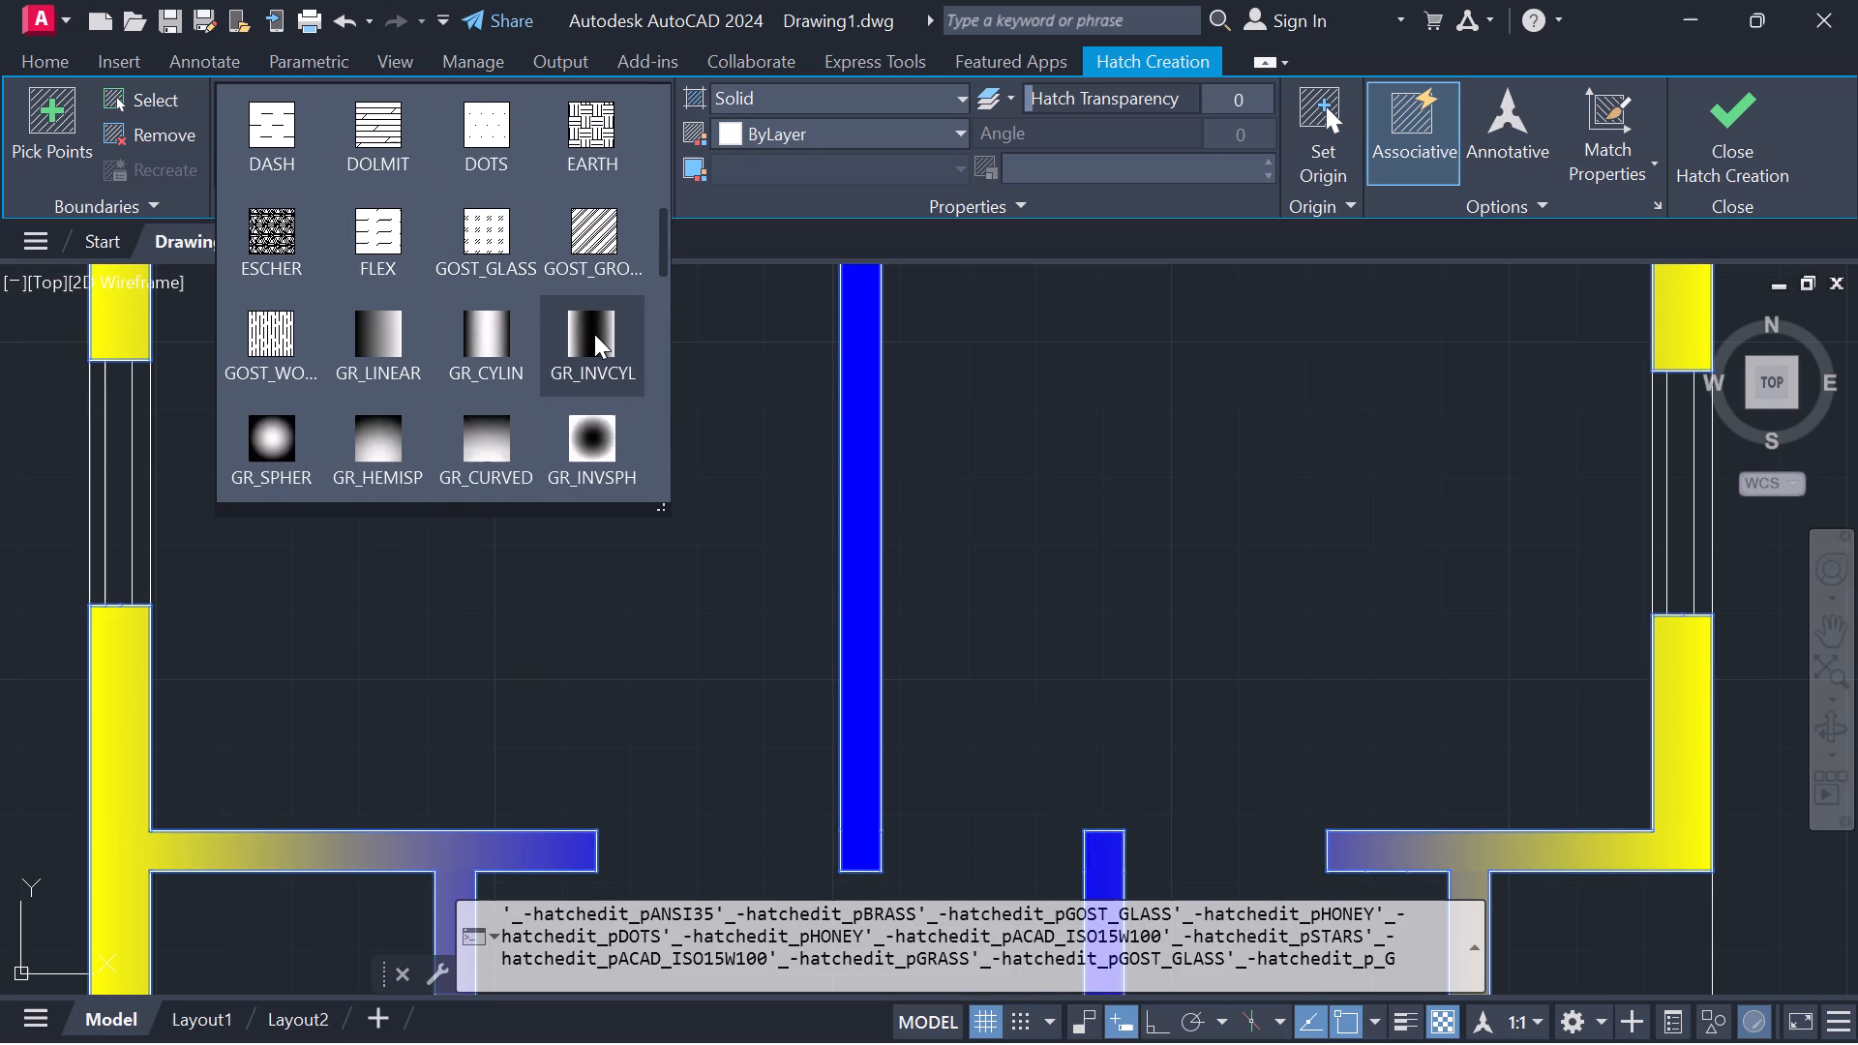
pyautogui.scroll(5, 541, 411)
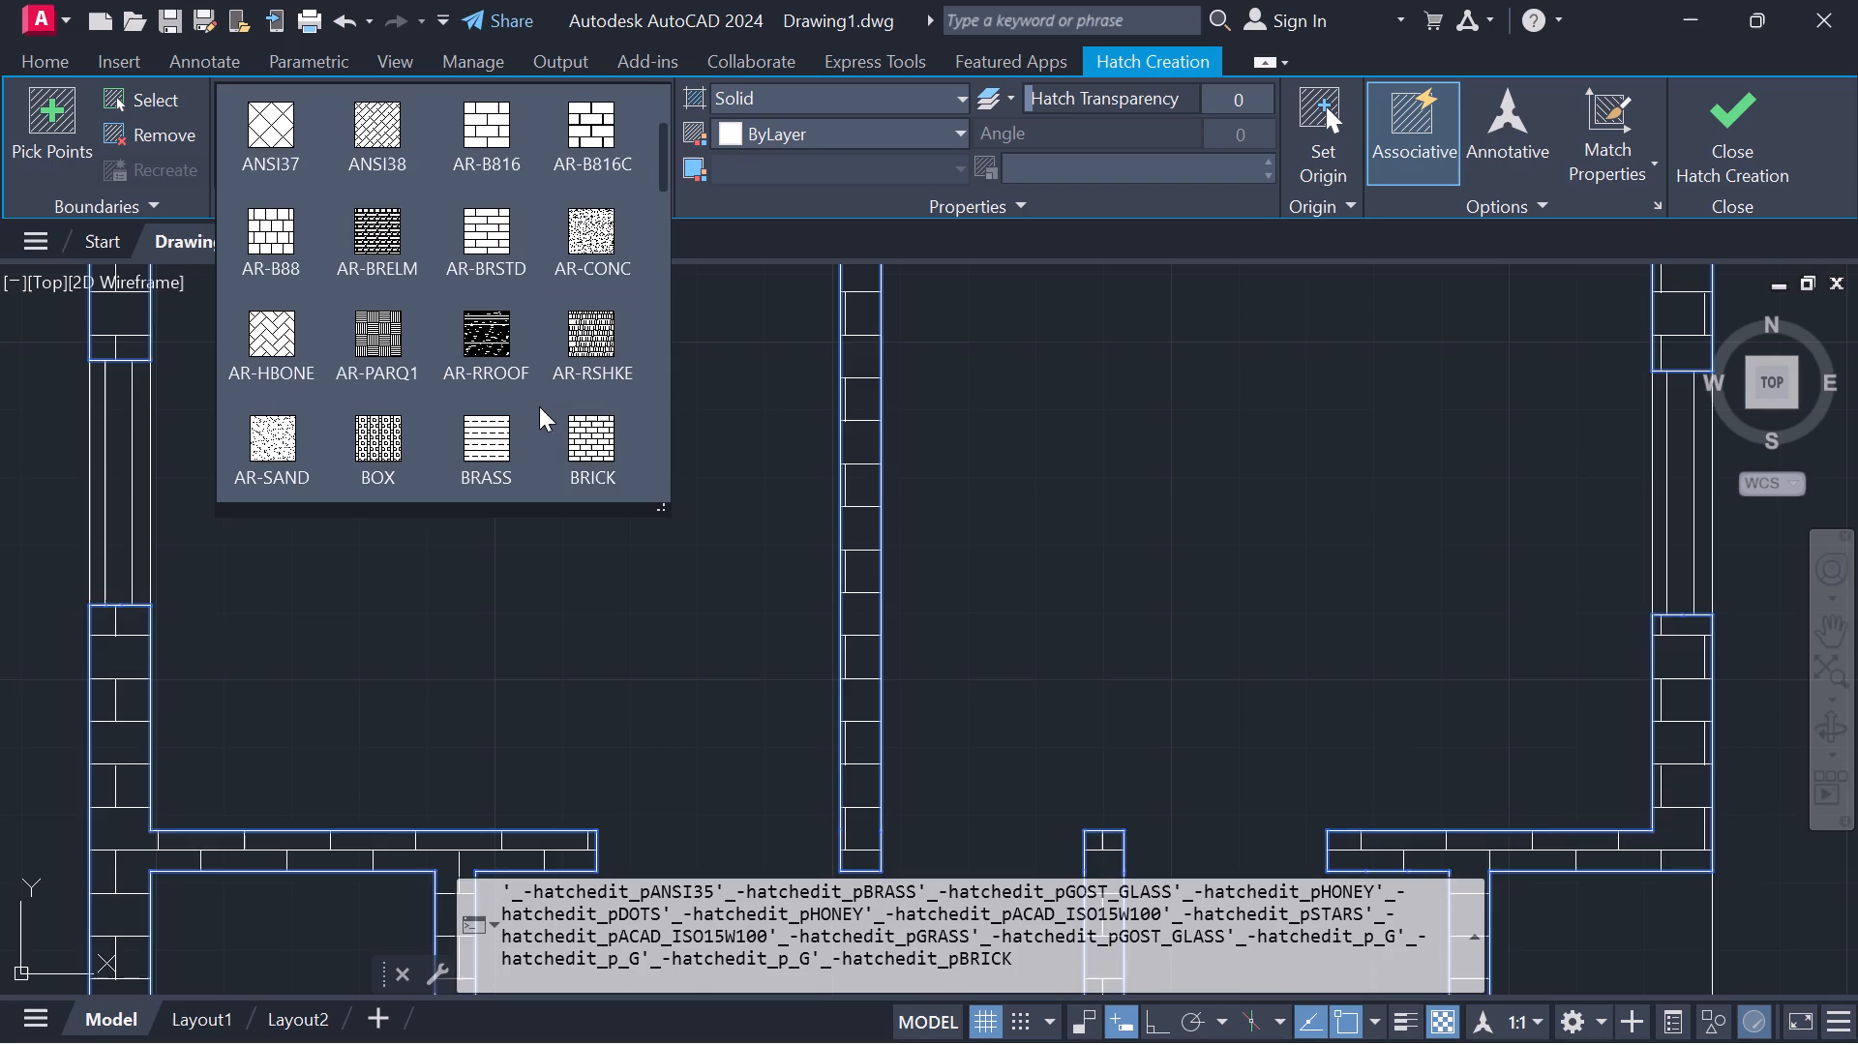
pyautogui.scroll(3, 539, 406)
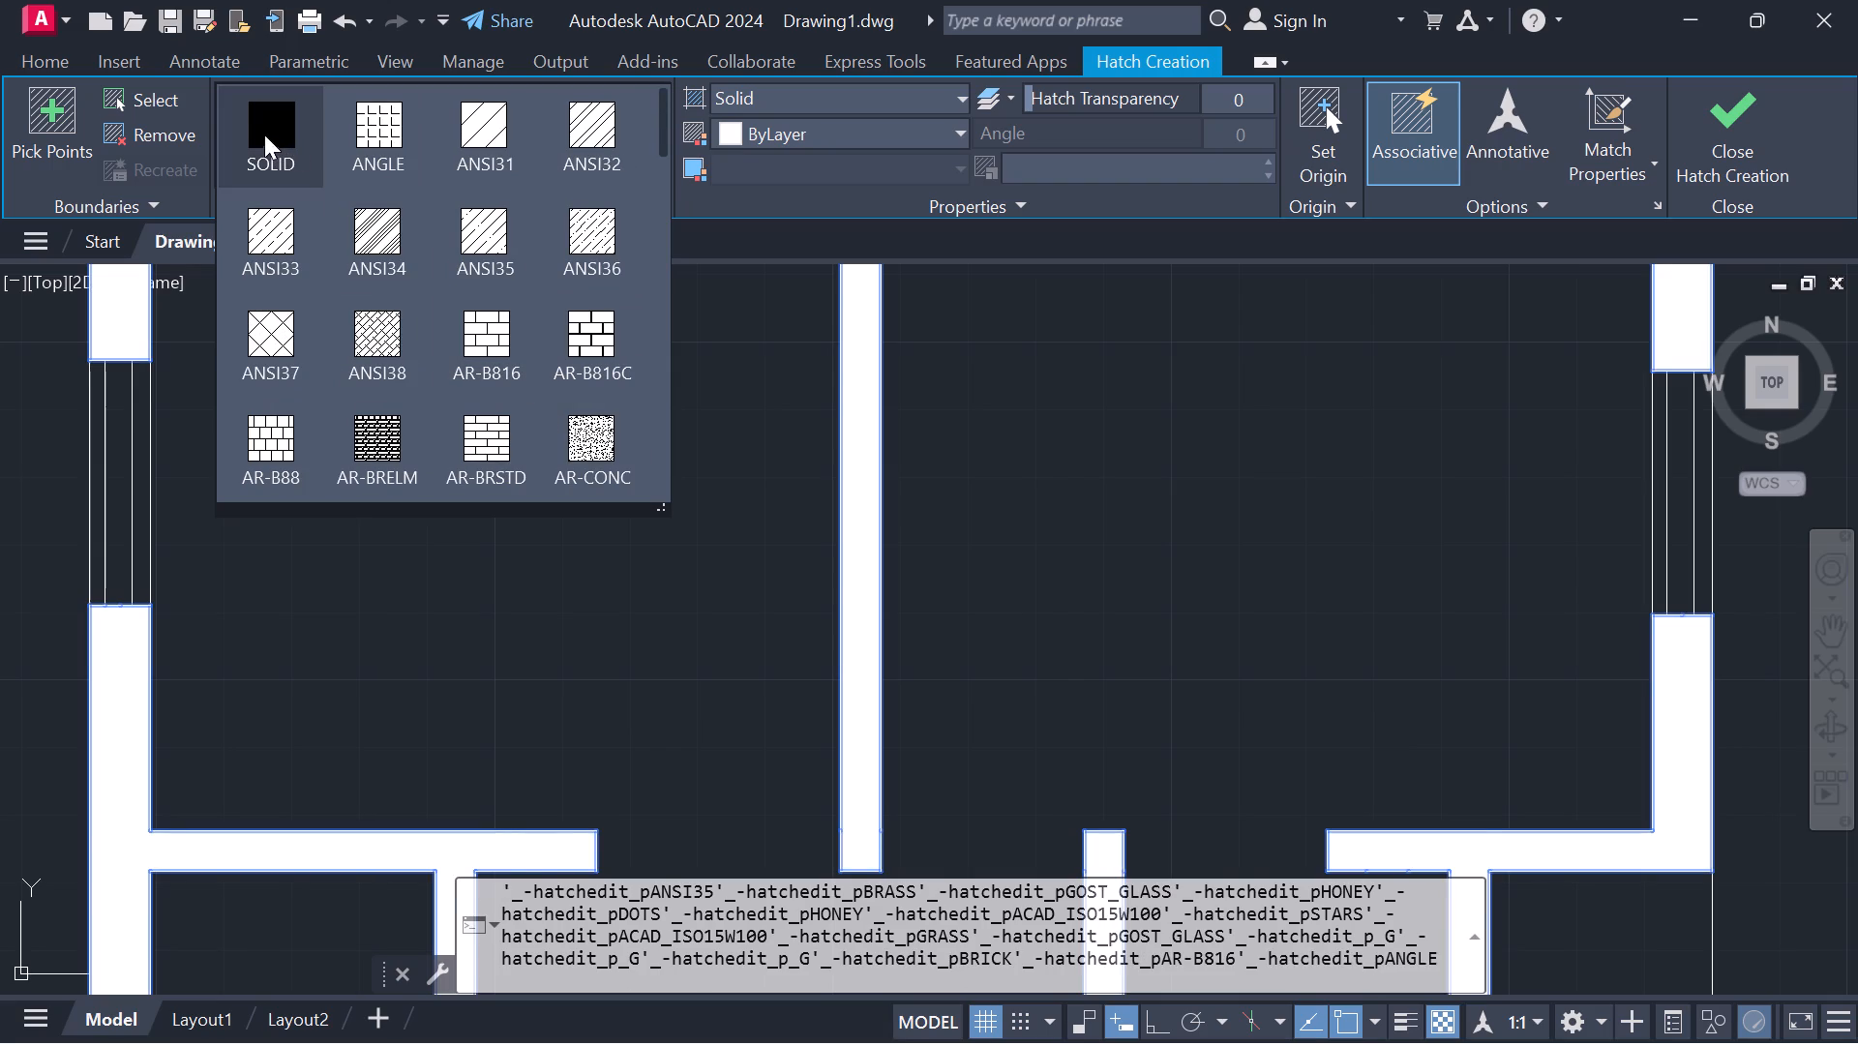
# Choose the SOLID pattern for the wall hatch and finish creating it.
pyautogui.click(260, 126)
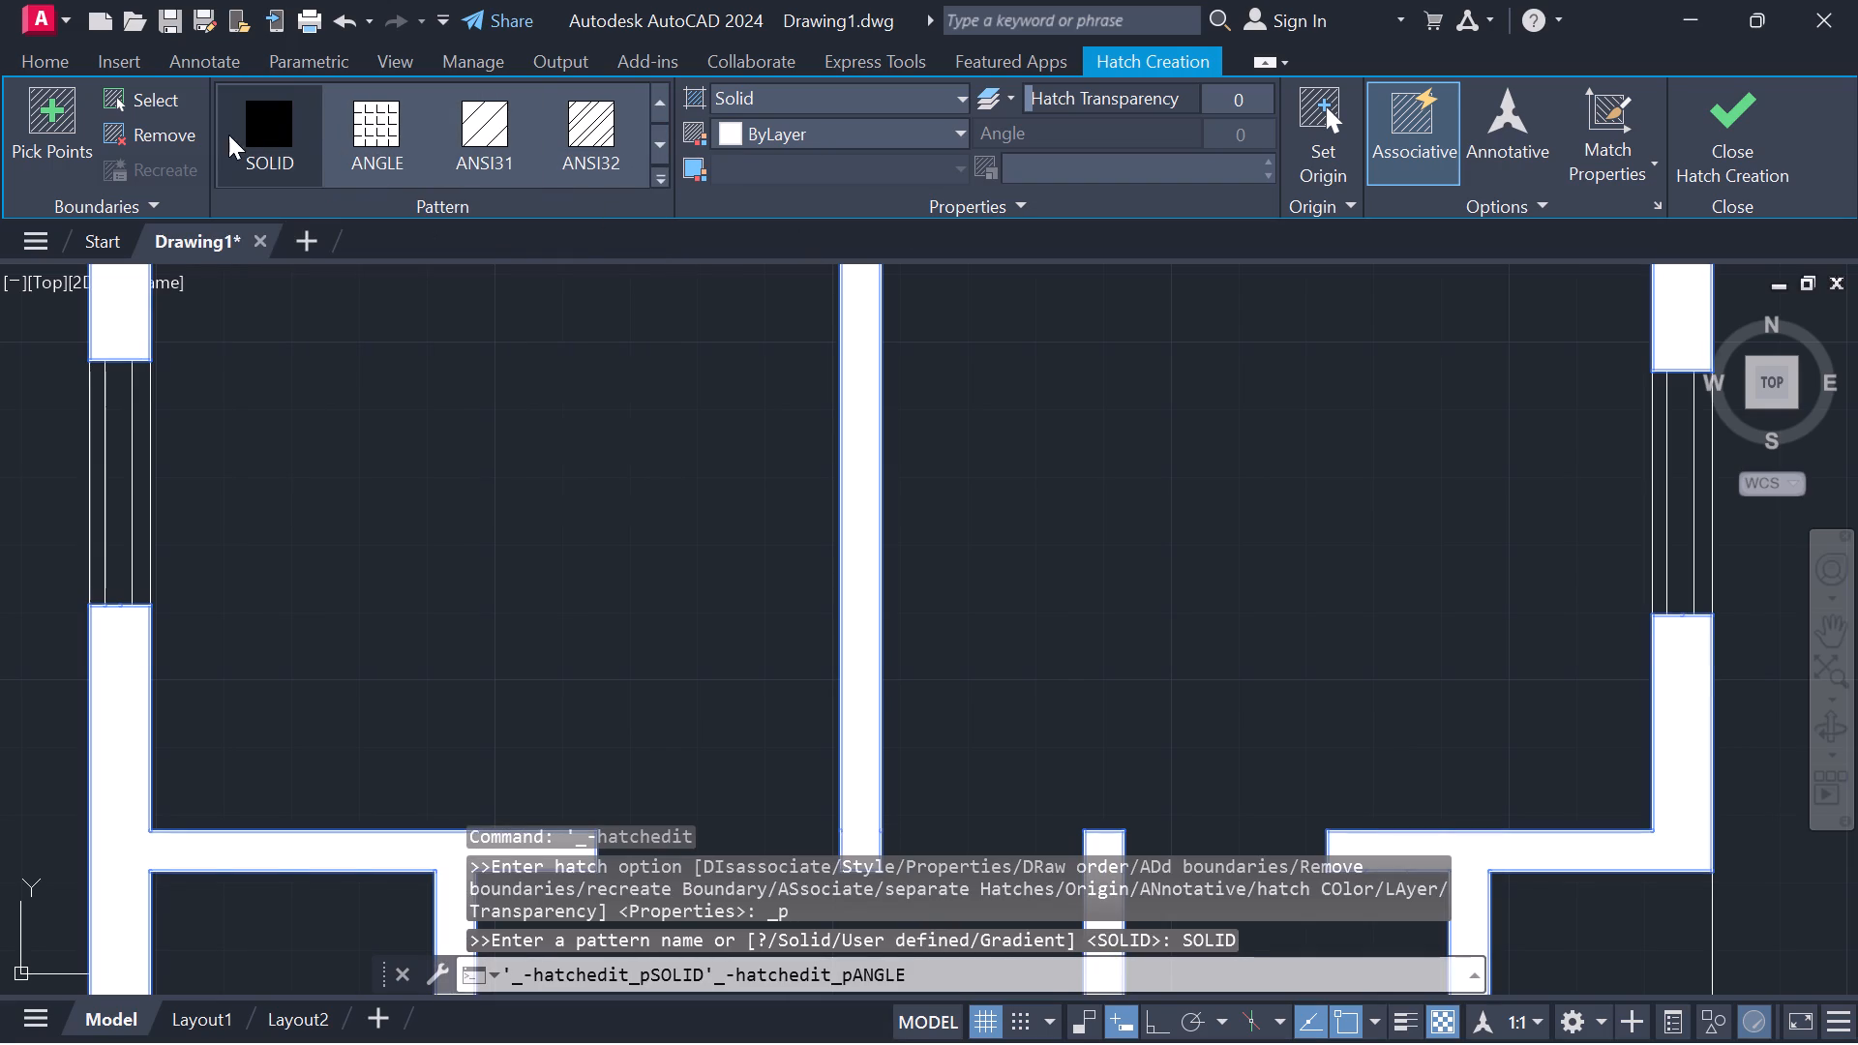
pyautogui.click(1744, 97)
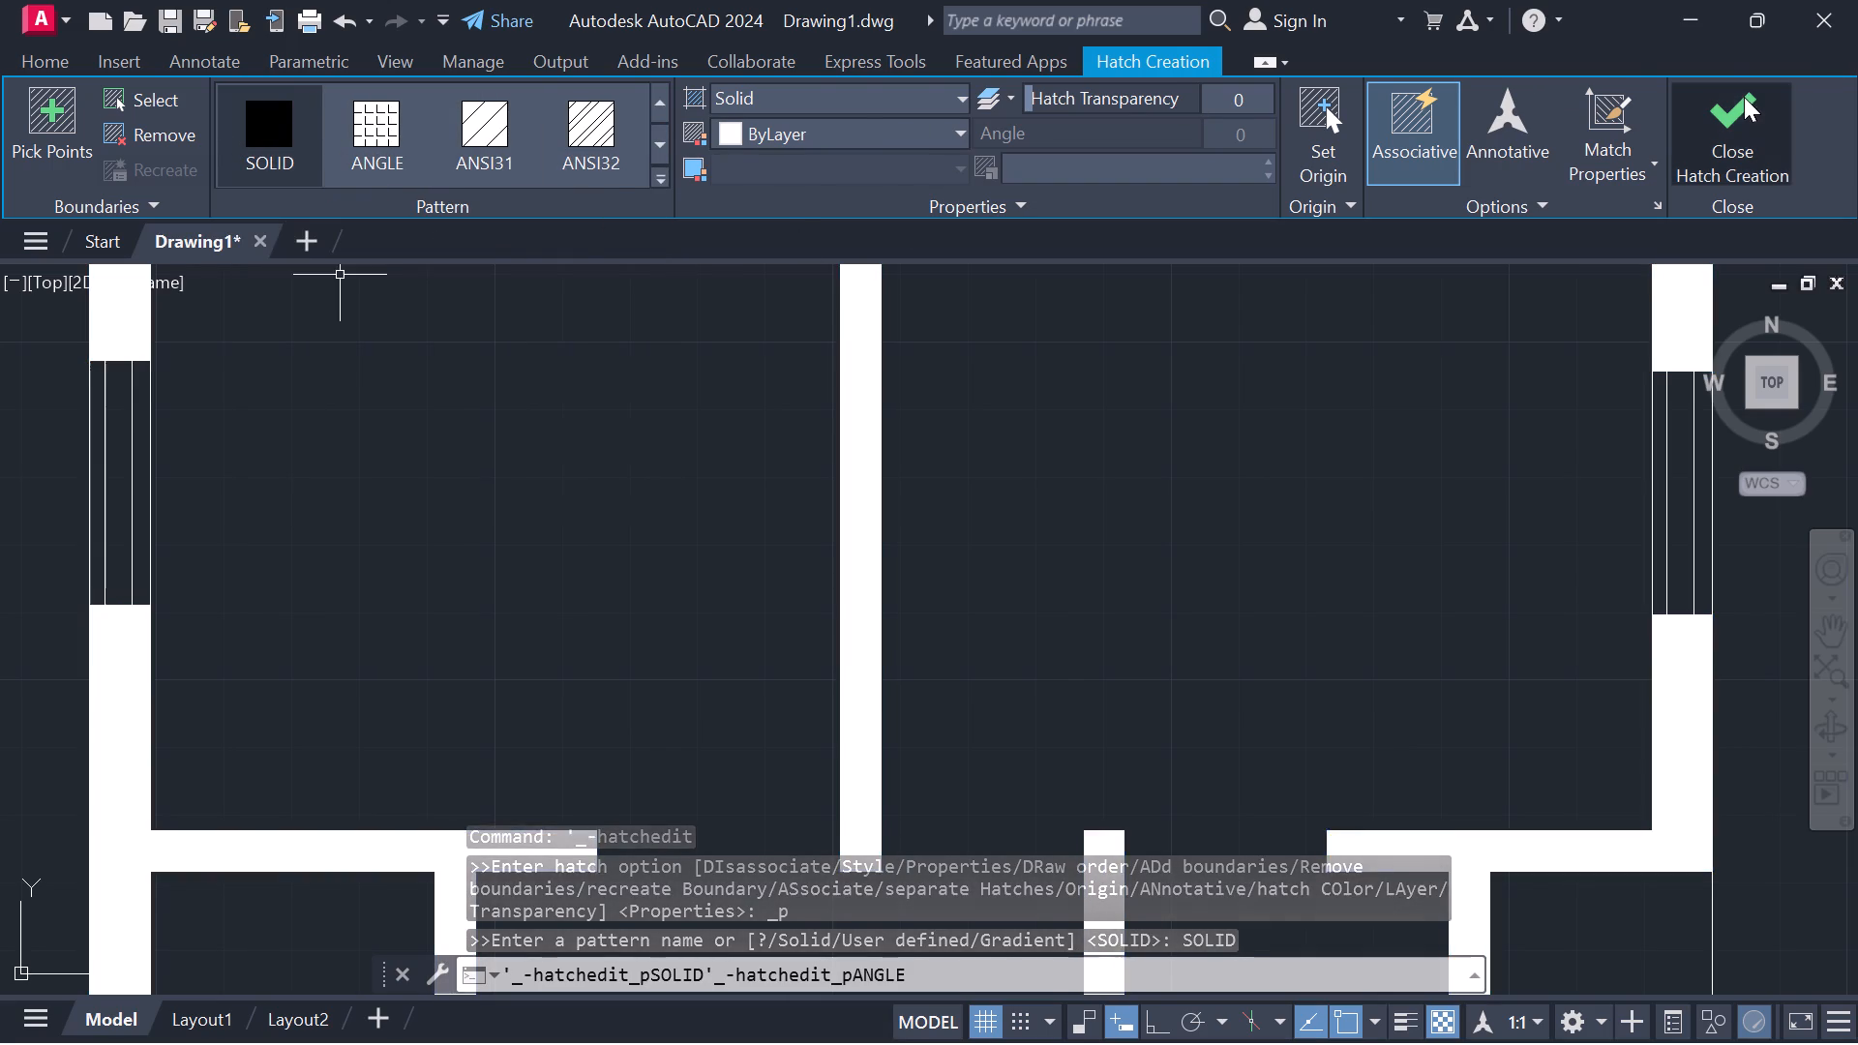
# Edit the upper wall hatch and change its hatch type to User defined.
pyautogui.scroll(-5, 1436, 403)
pyautogui.moveTo(1429, 404); pyautogui.dragTo(1049, 396, button='middle')
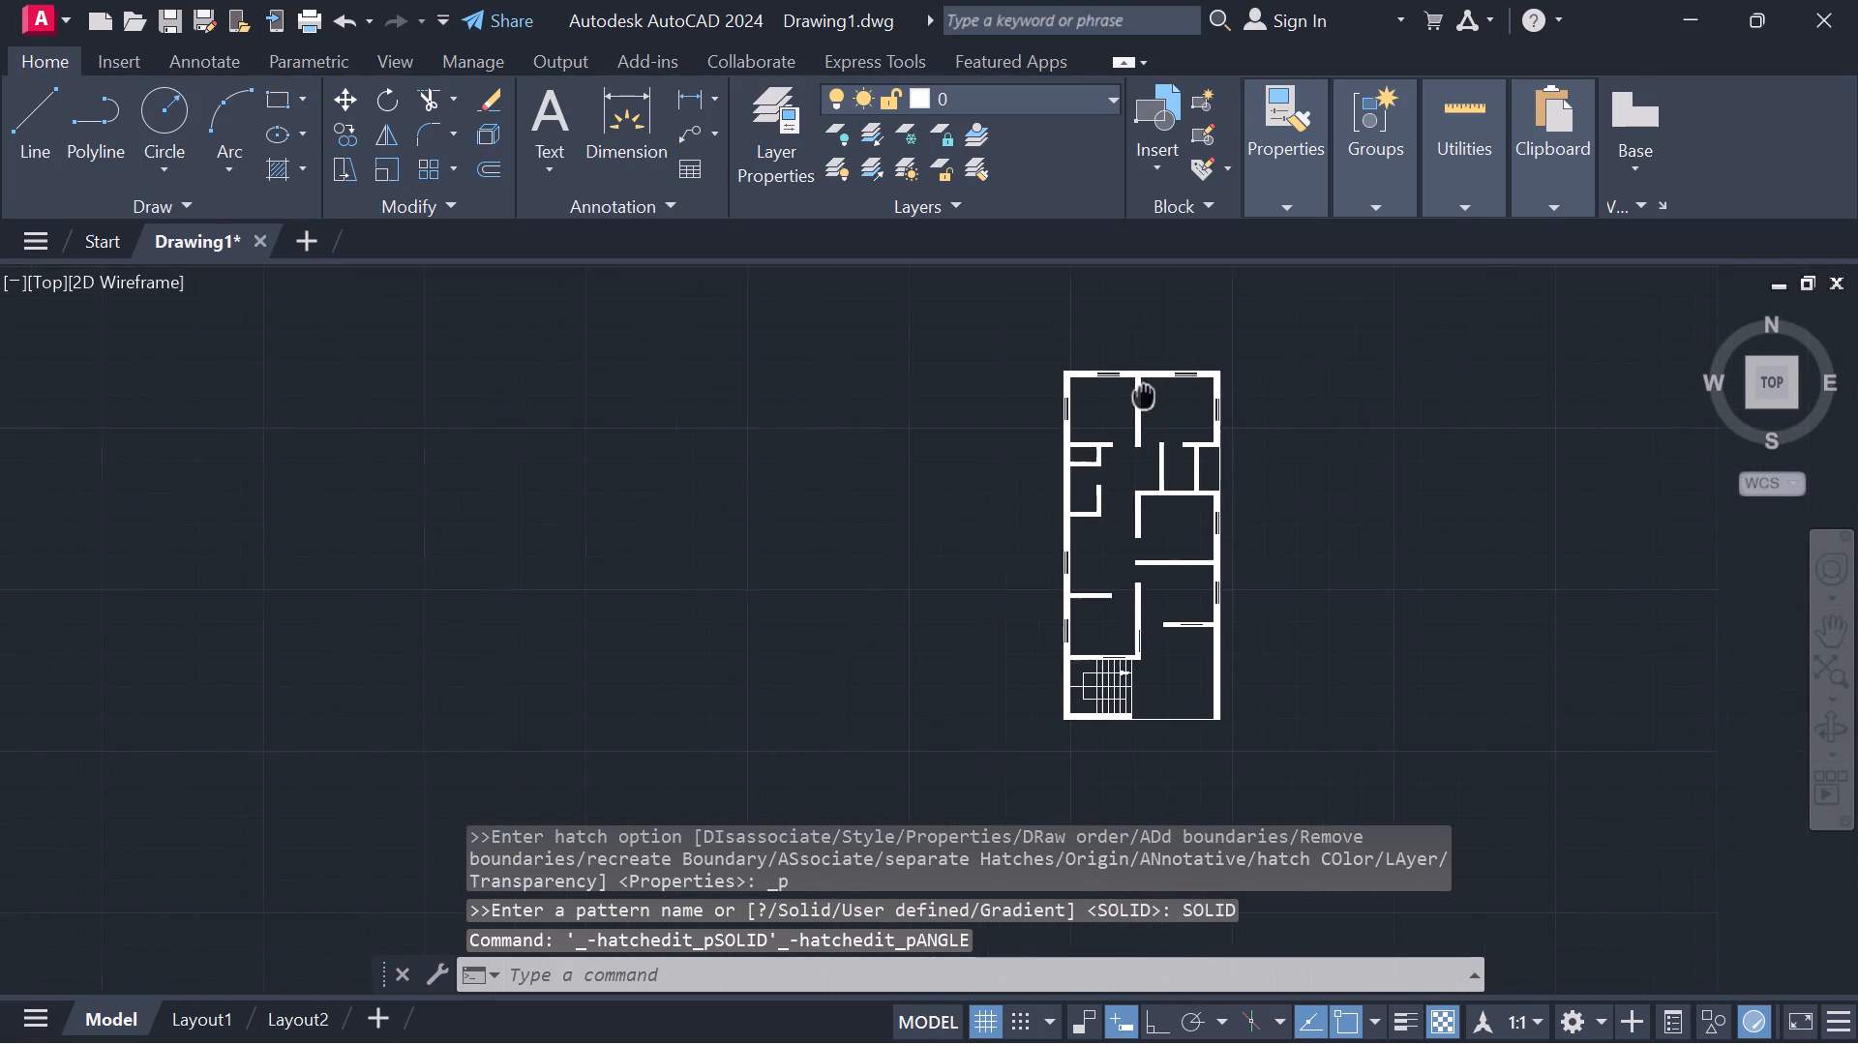
pyautogui.moveTo(1049, 396); pyautogui.dragTo(796, 391, button='middle')
pyautogui.scroll(3, 795, 384)
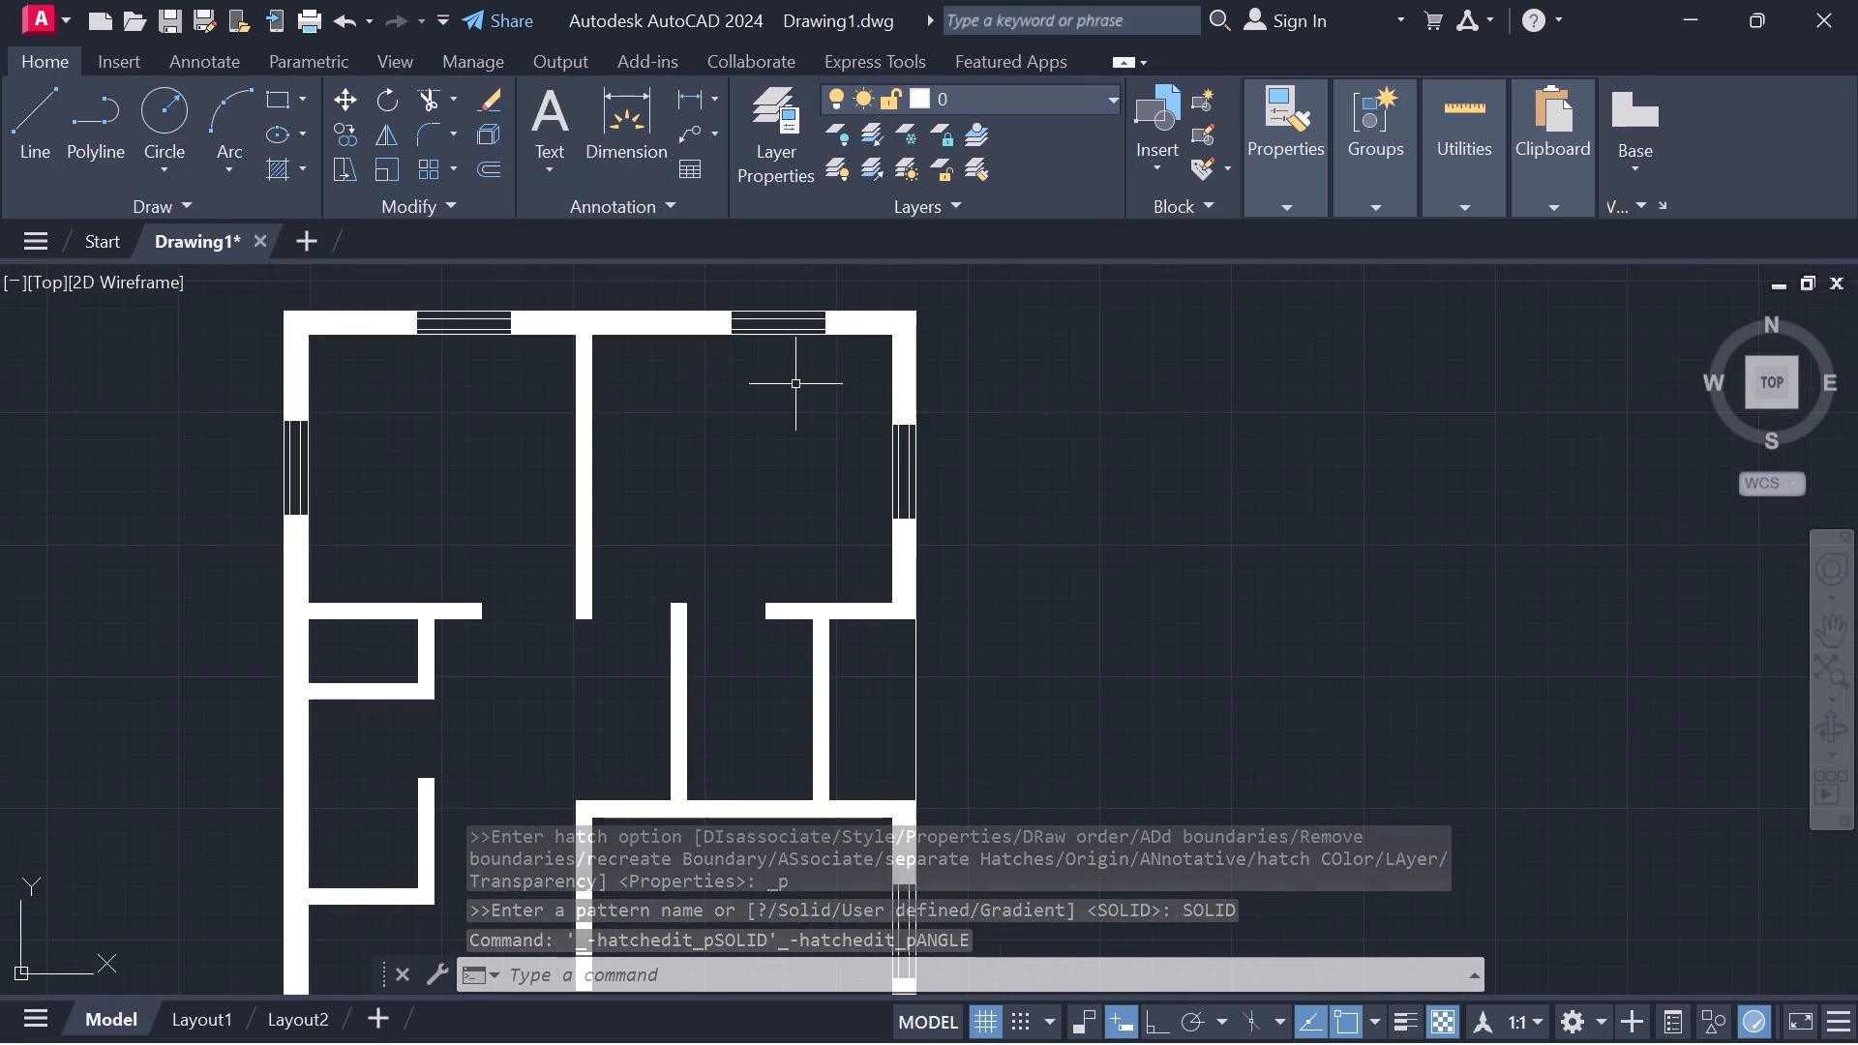
pyautogui.click(637, 323)
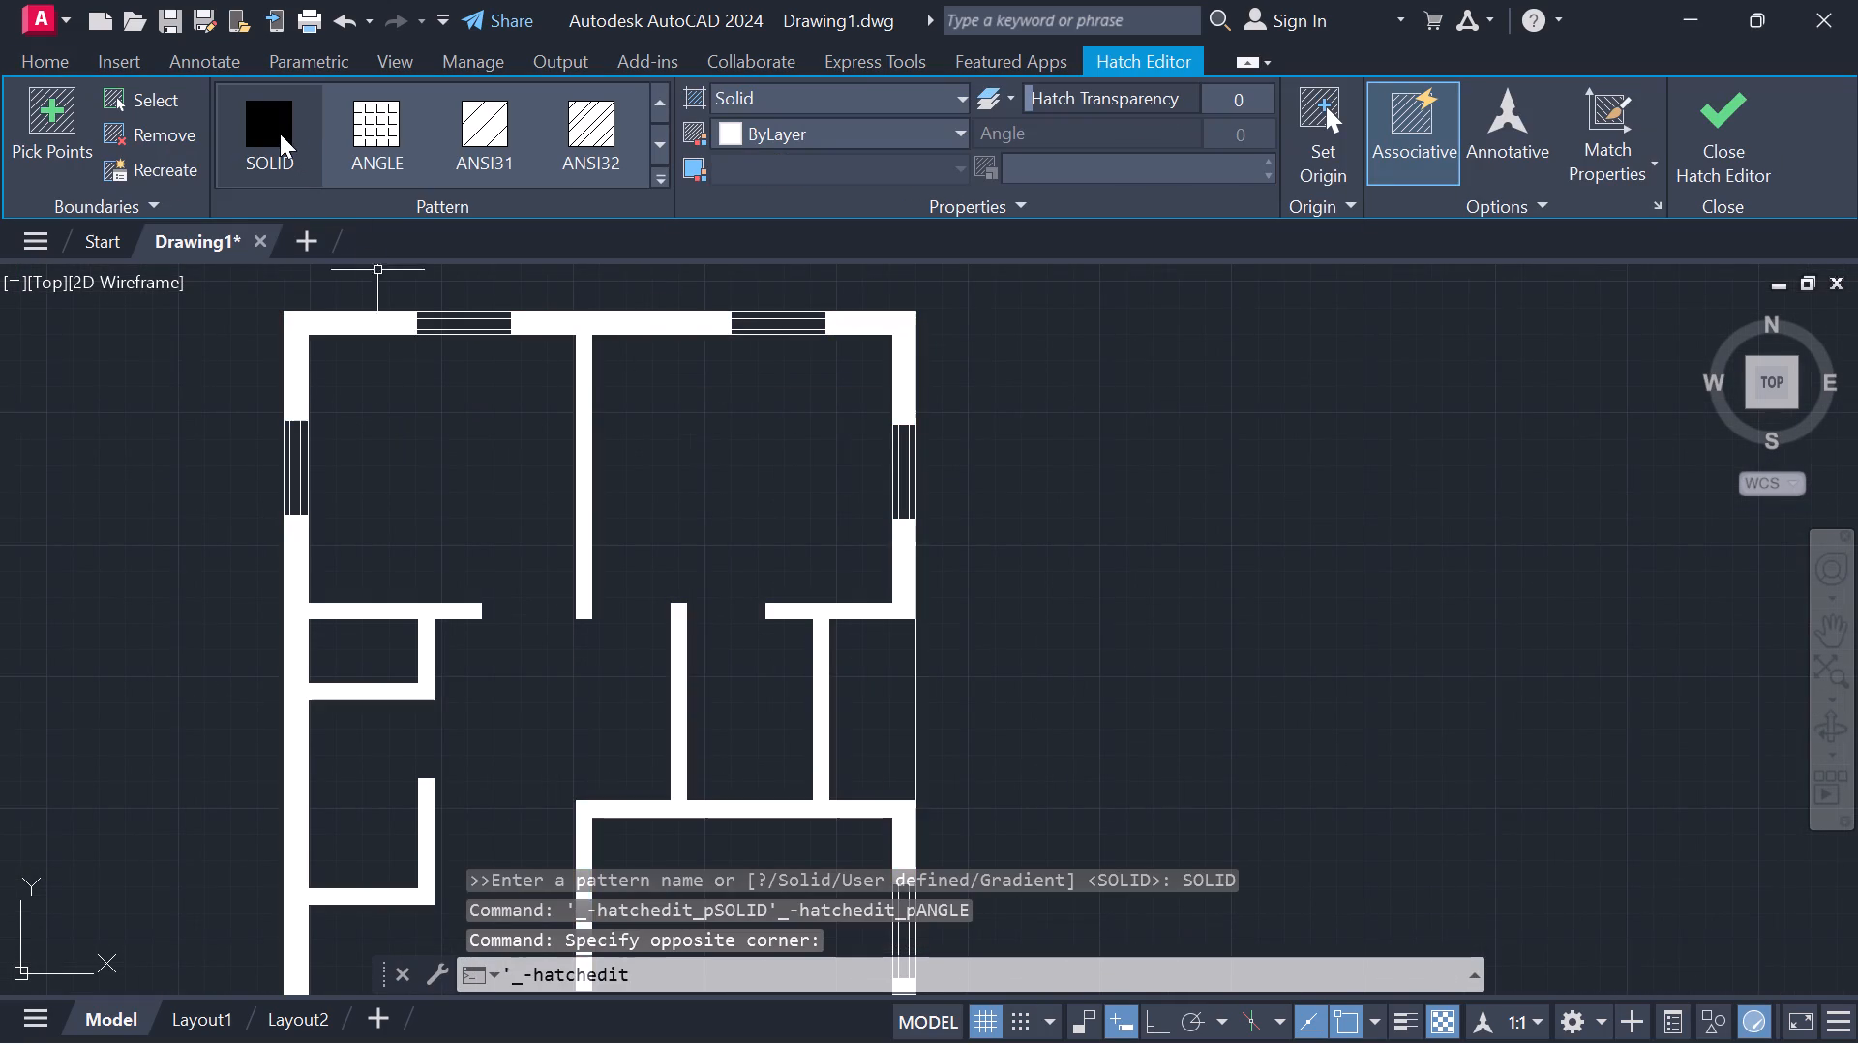
pyautogui.click(280, 134)
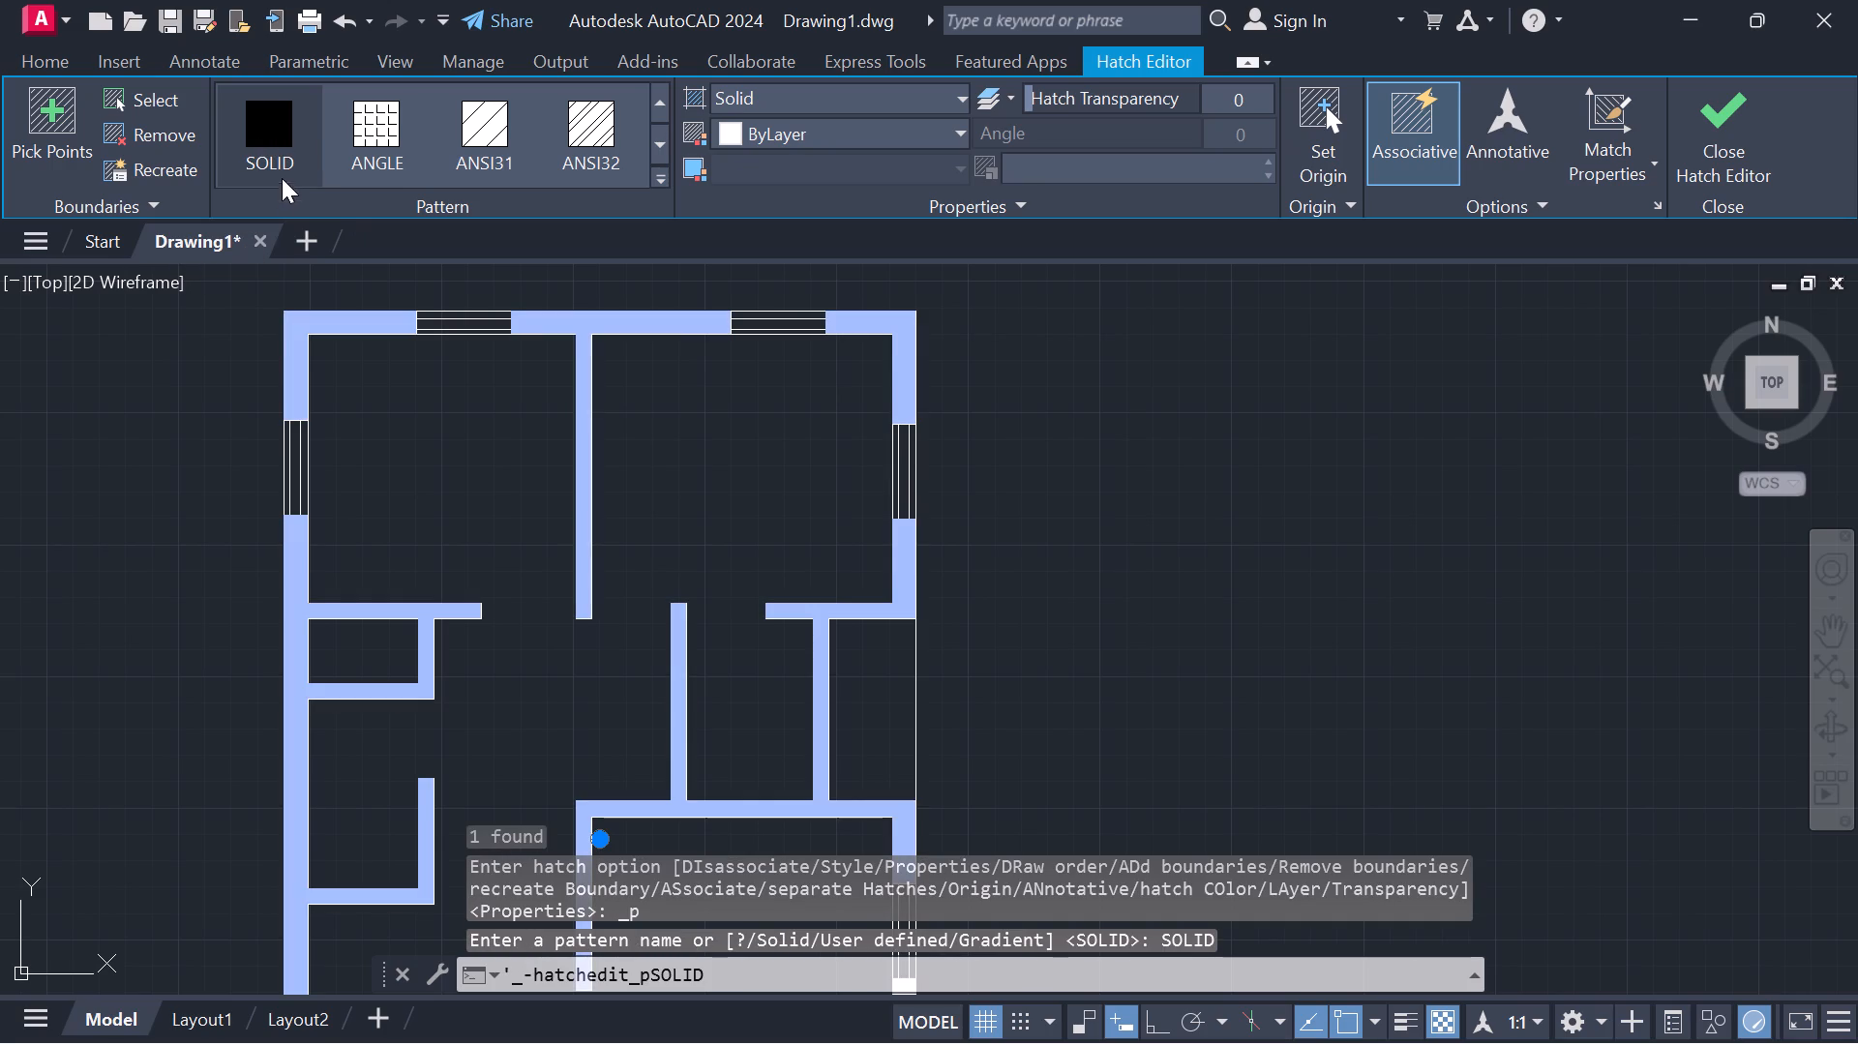
pyautogui.click(669, 145)
pyautogui.click(669, 145)
pyautogui.click(669, 145)
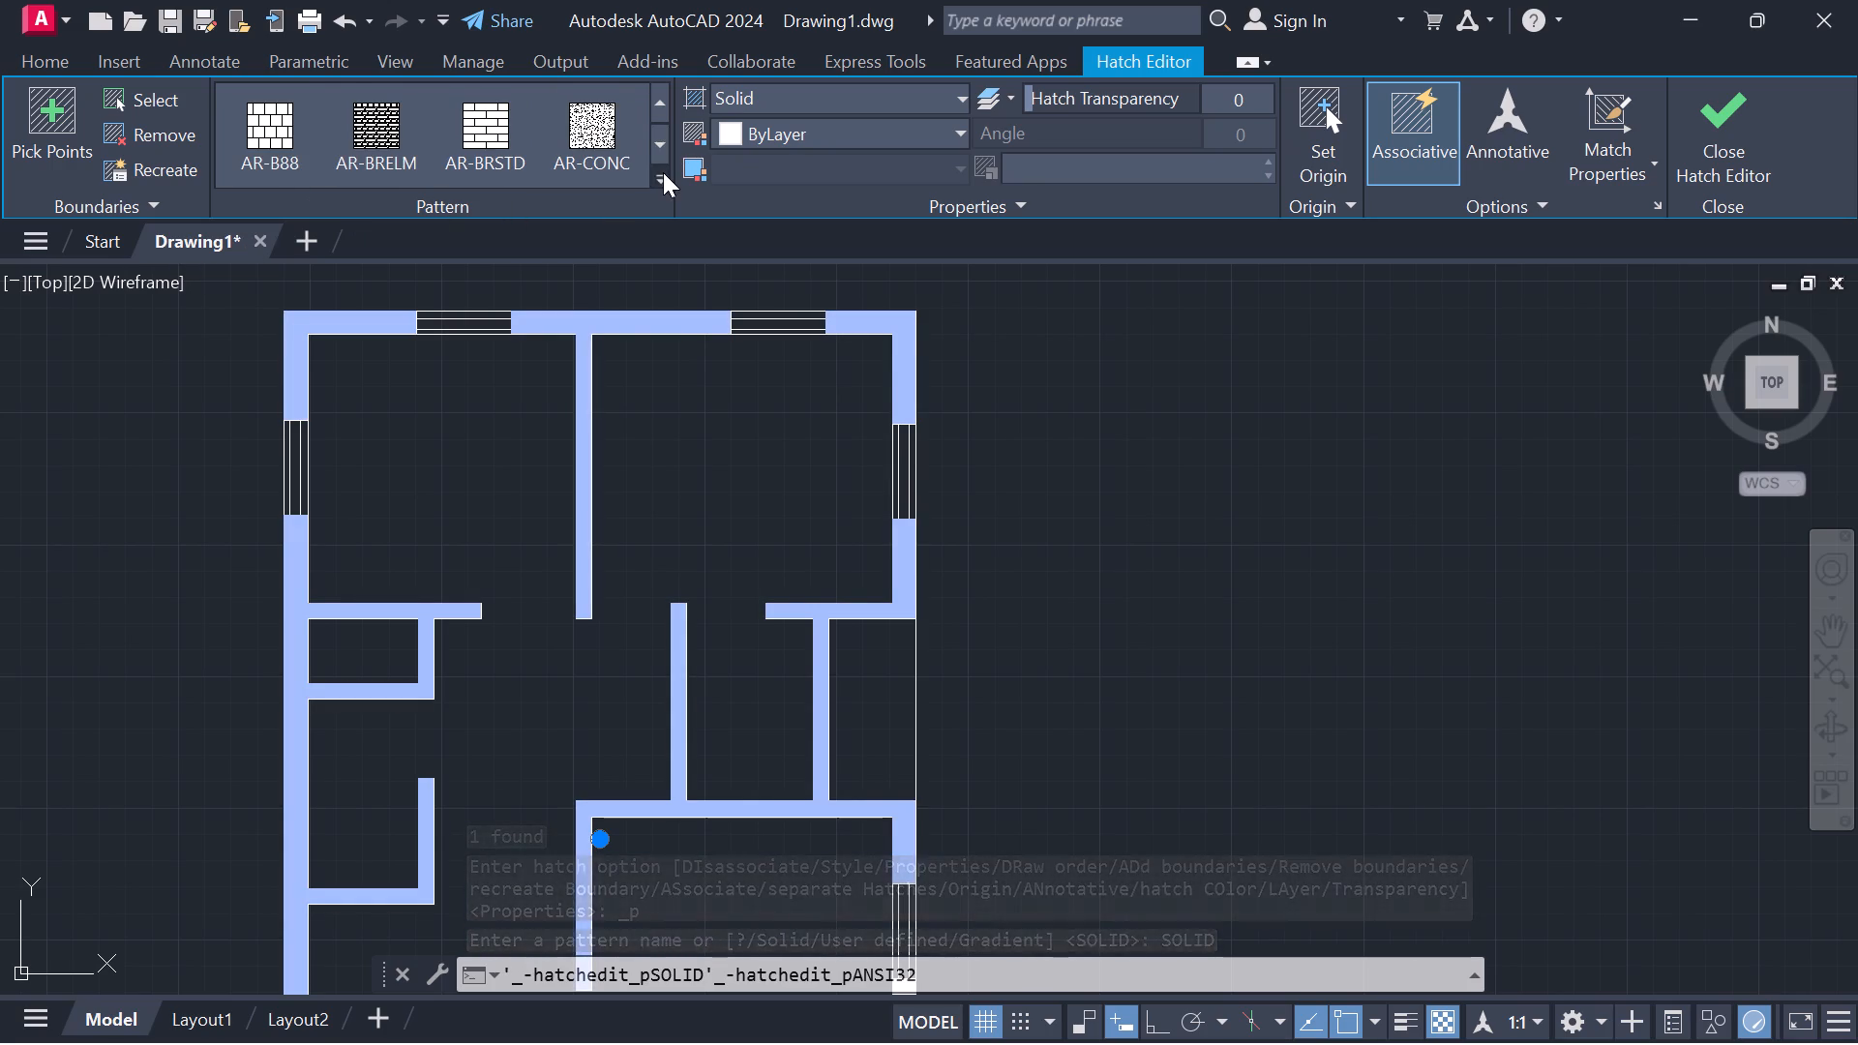
pyautogui.tripleClick(661, 99)
pyautogui.click(661, 99)
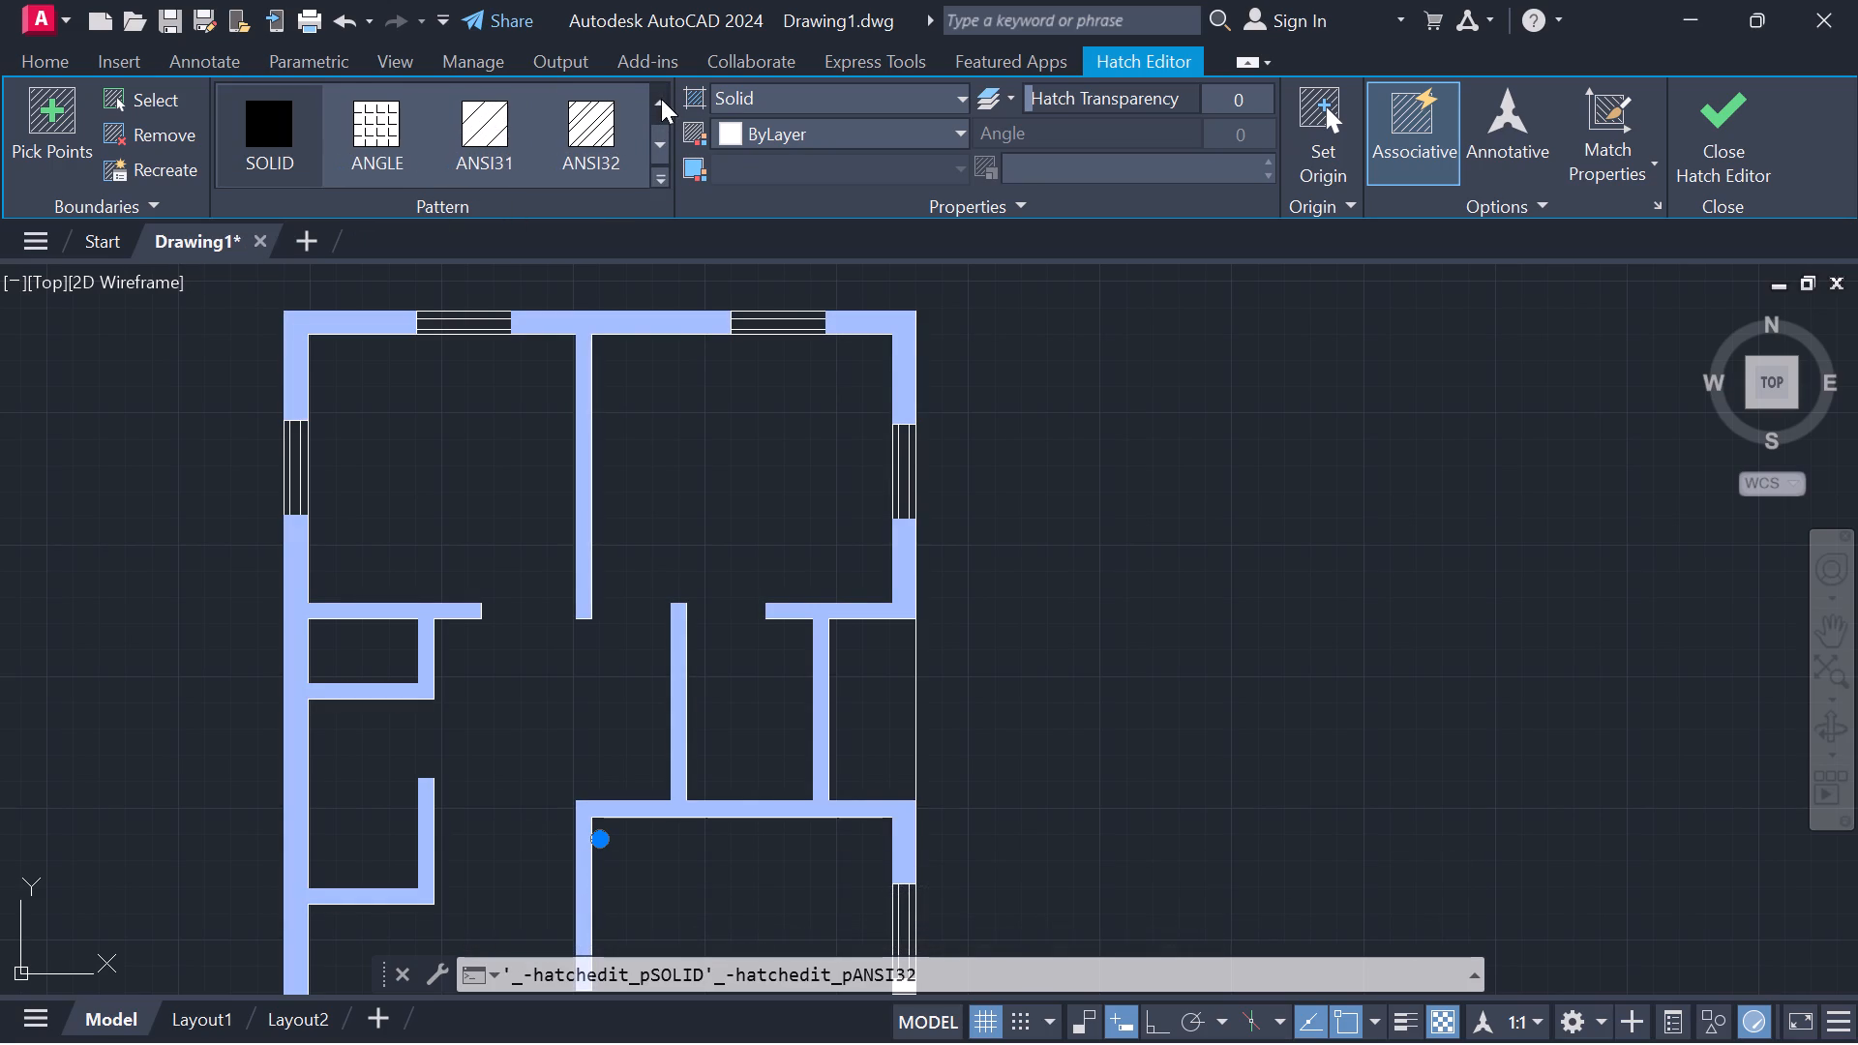
pyautogui.click(959, 97)
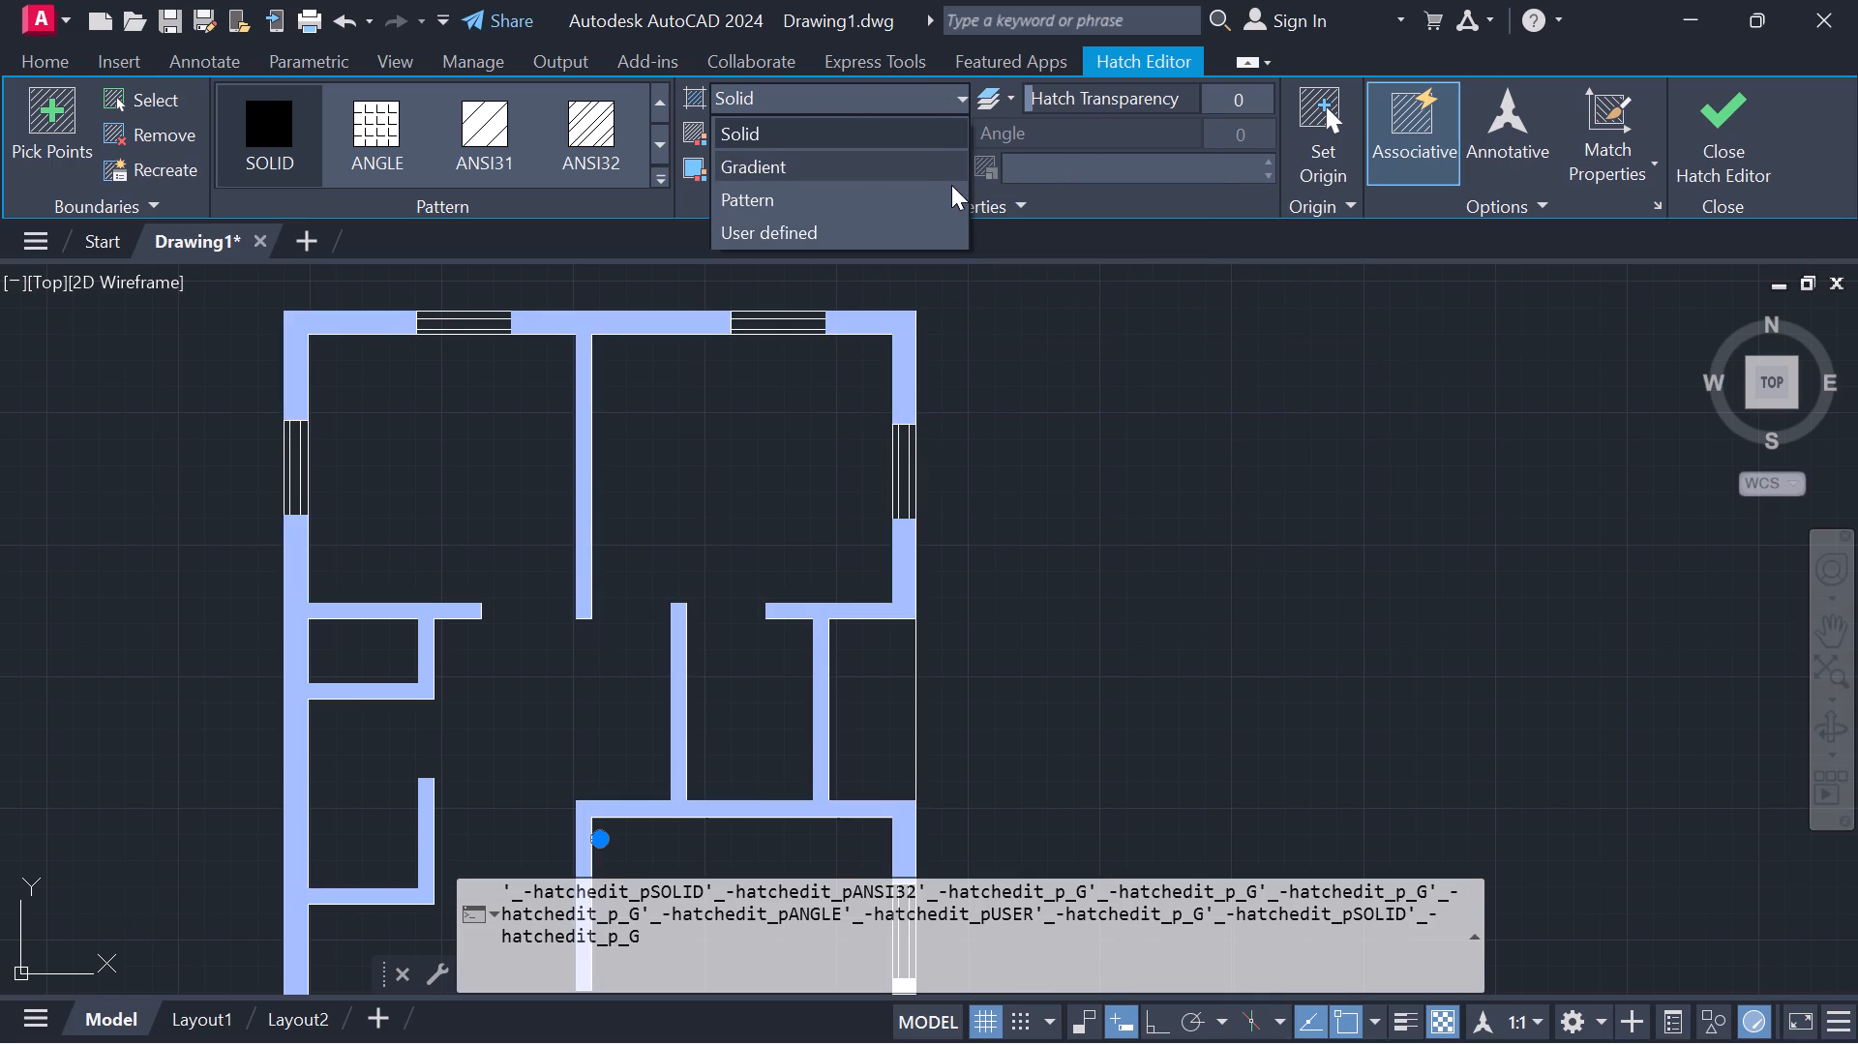
pyautogui.click(836, 228)
# Fine-tune the line spacing of the user-defined wall hatch, reducing it to slightly below 1".
pyautogui.scroll(4, 622, 388)
pyautogui.scroll(-4, 622, 388)
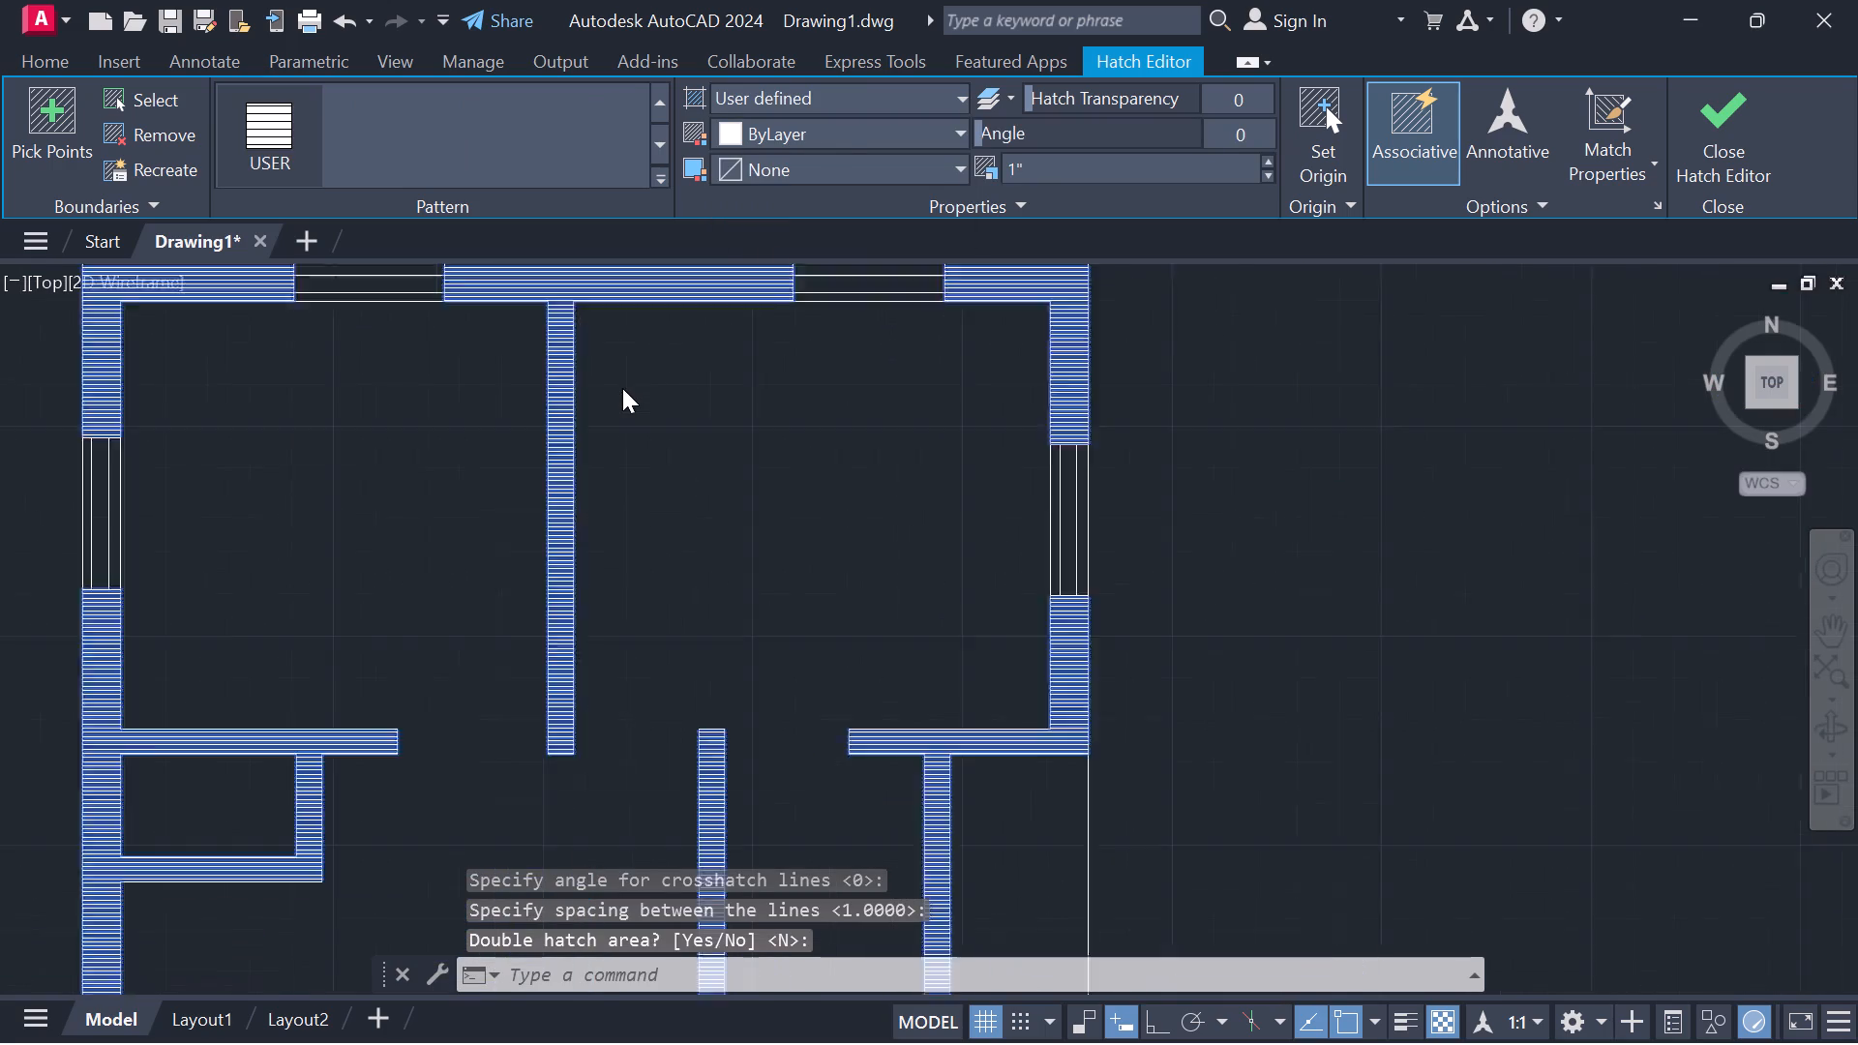
pyautogui.scroll(-1, 622, 388)
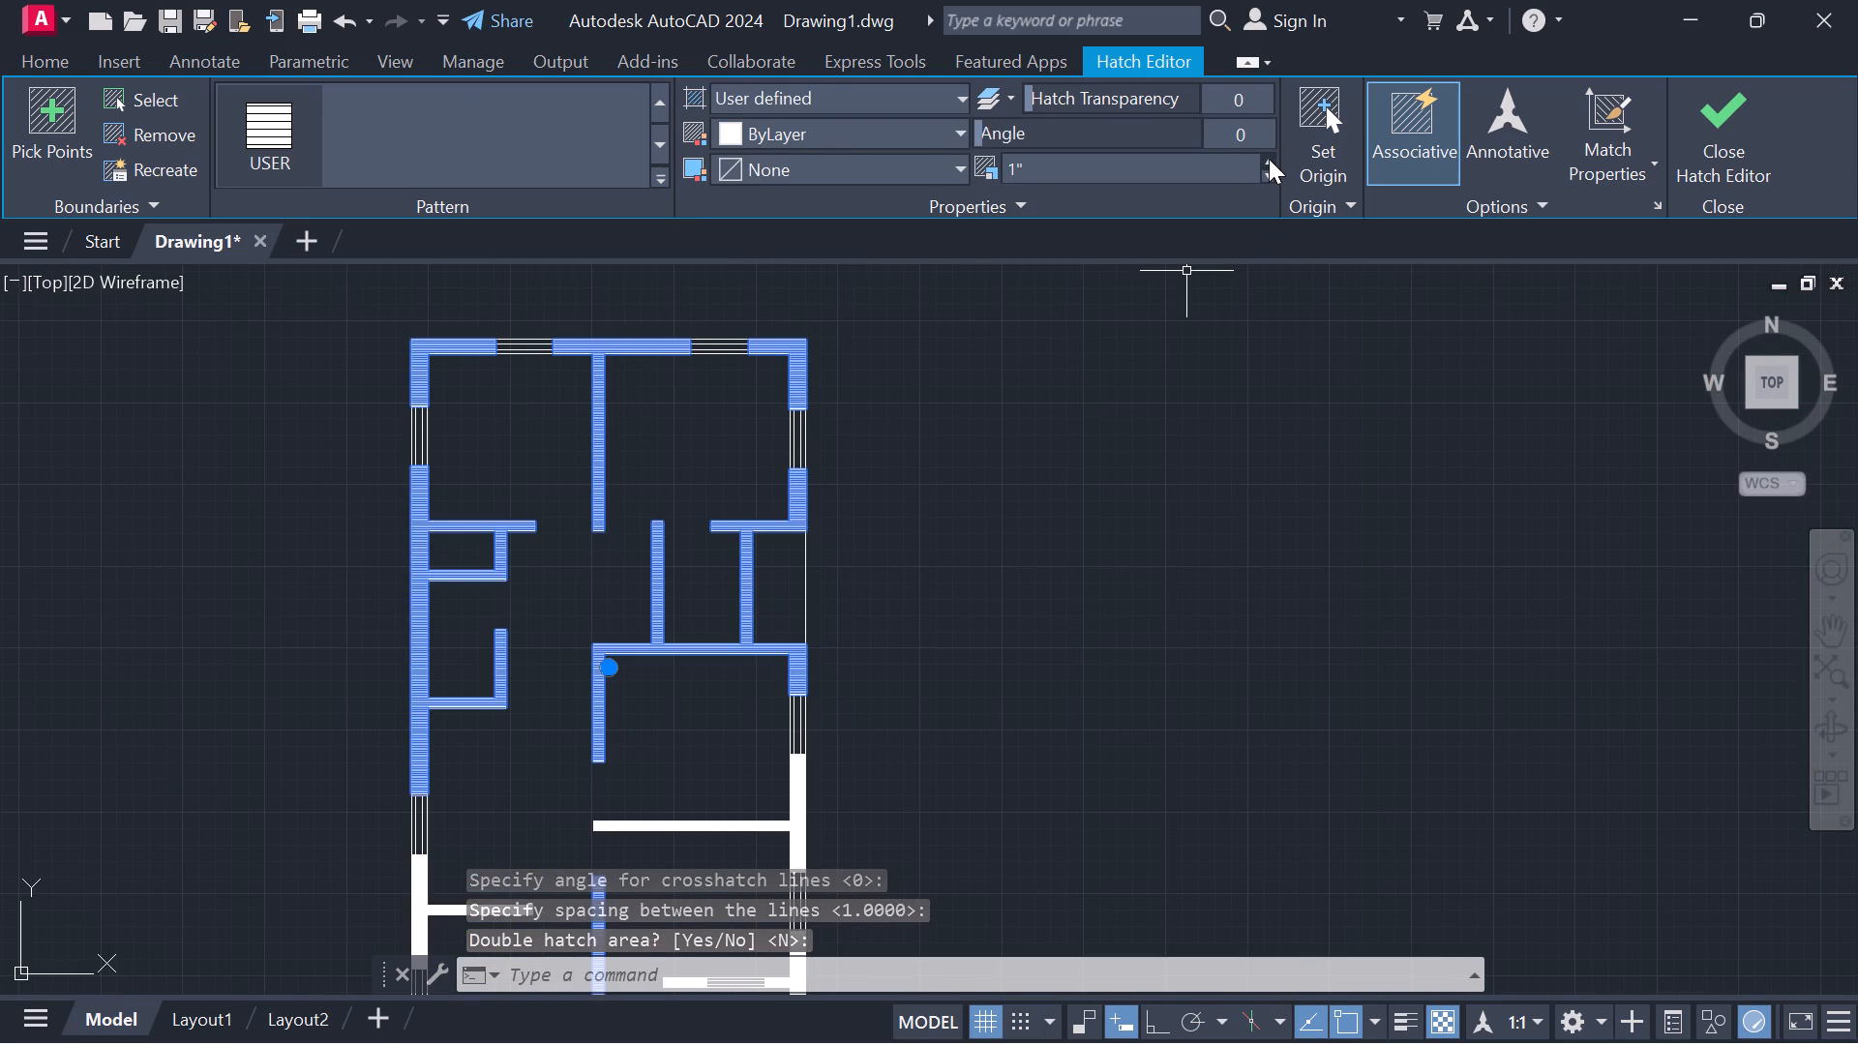
pyautogui.click(1269, 159)
pyautogui.scroll(1, 960, 300)
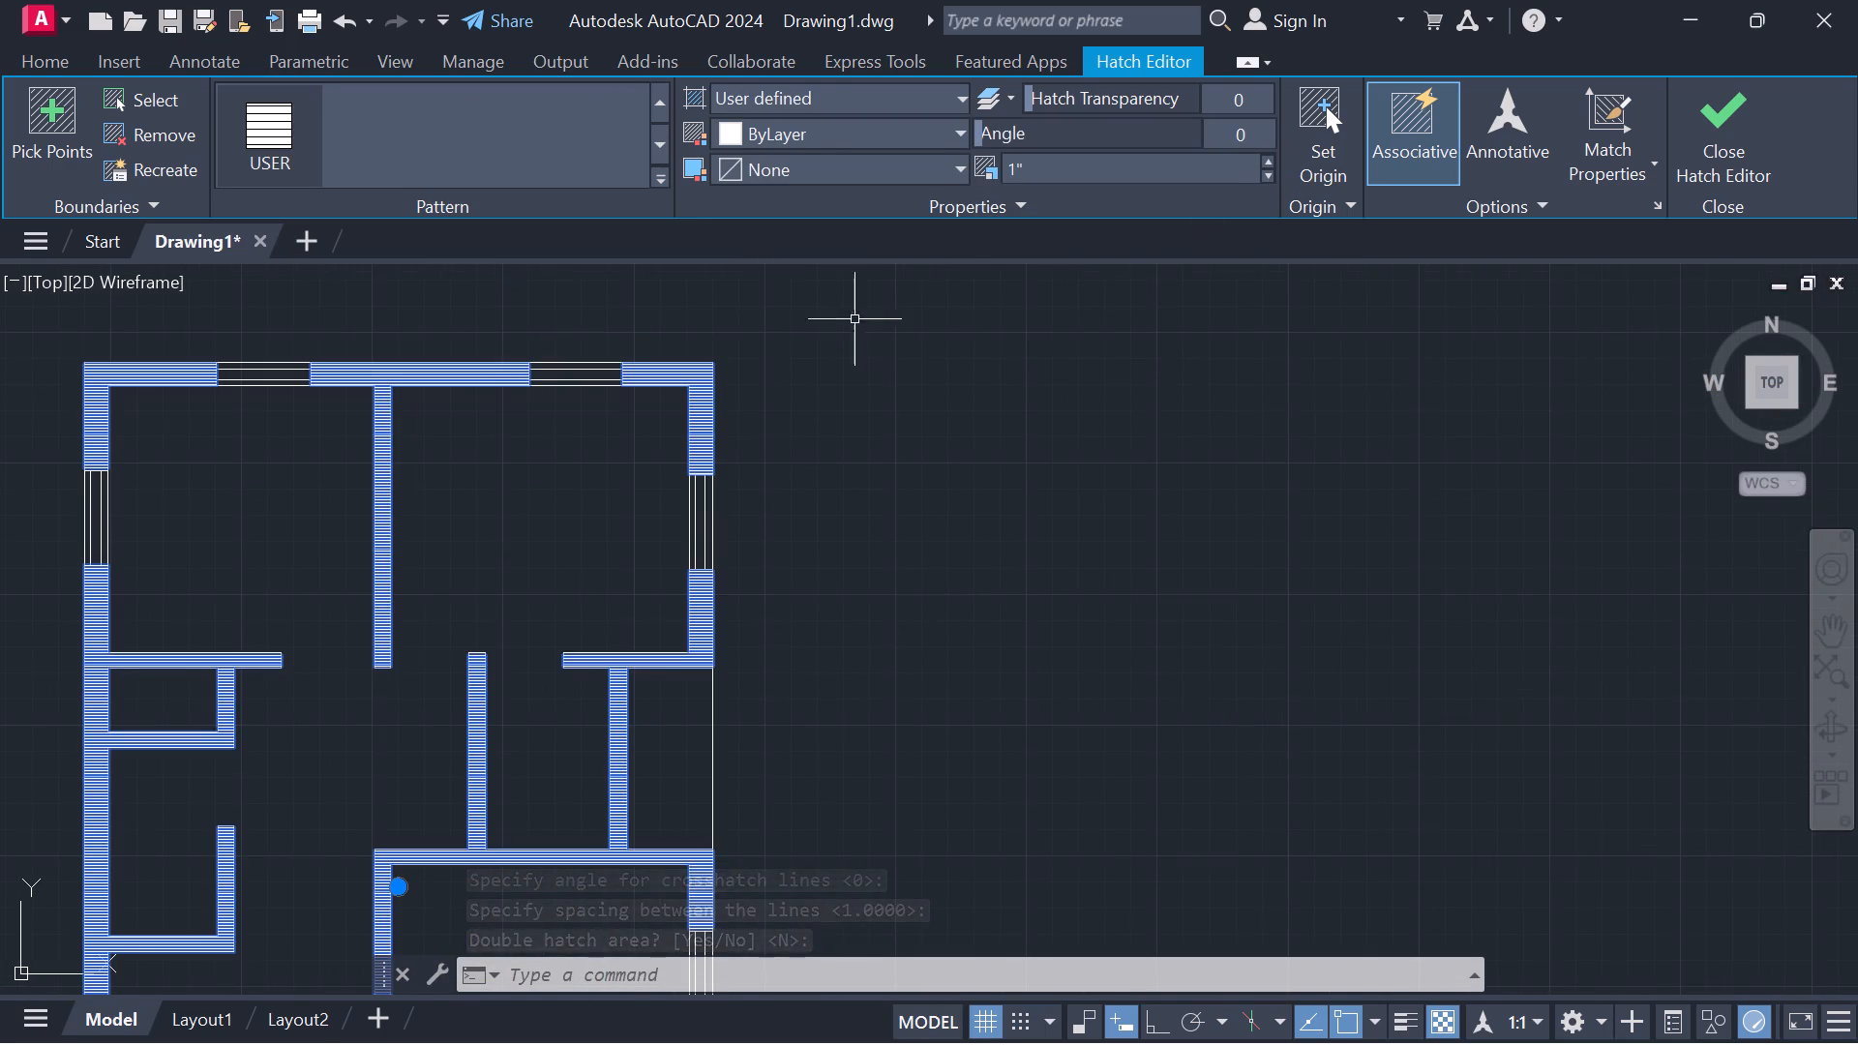
pyautogui.scroll(2, 810, 334)
pyautogui.moveTo(799, 330); pyautogui.dragTo(1366, 358, button='middle')
pyautogui.scroll(1, 1253, 381)
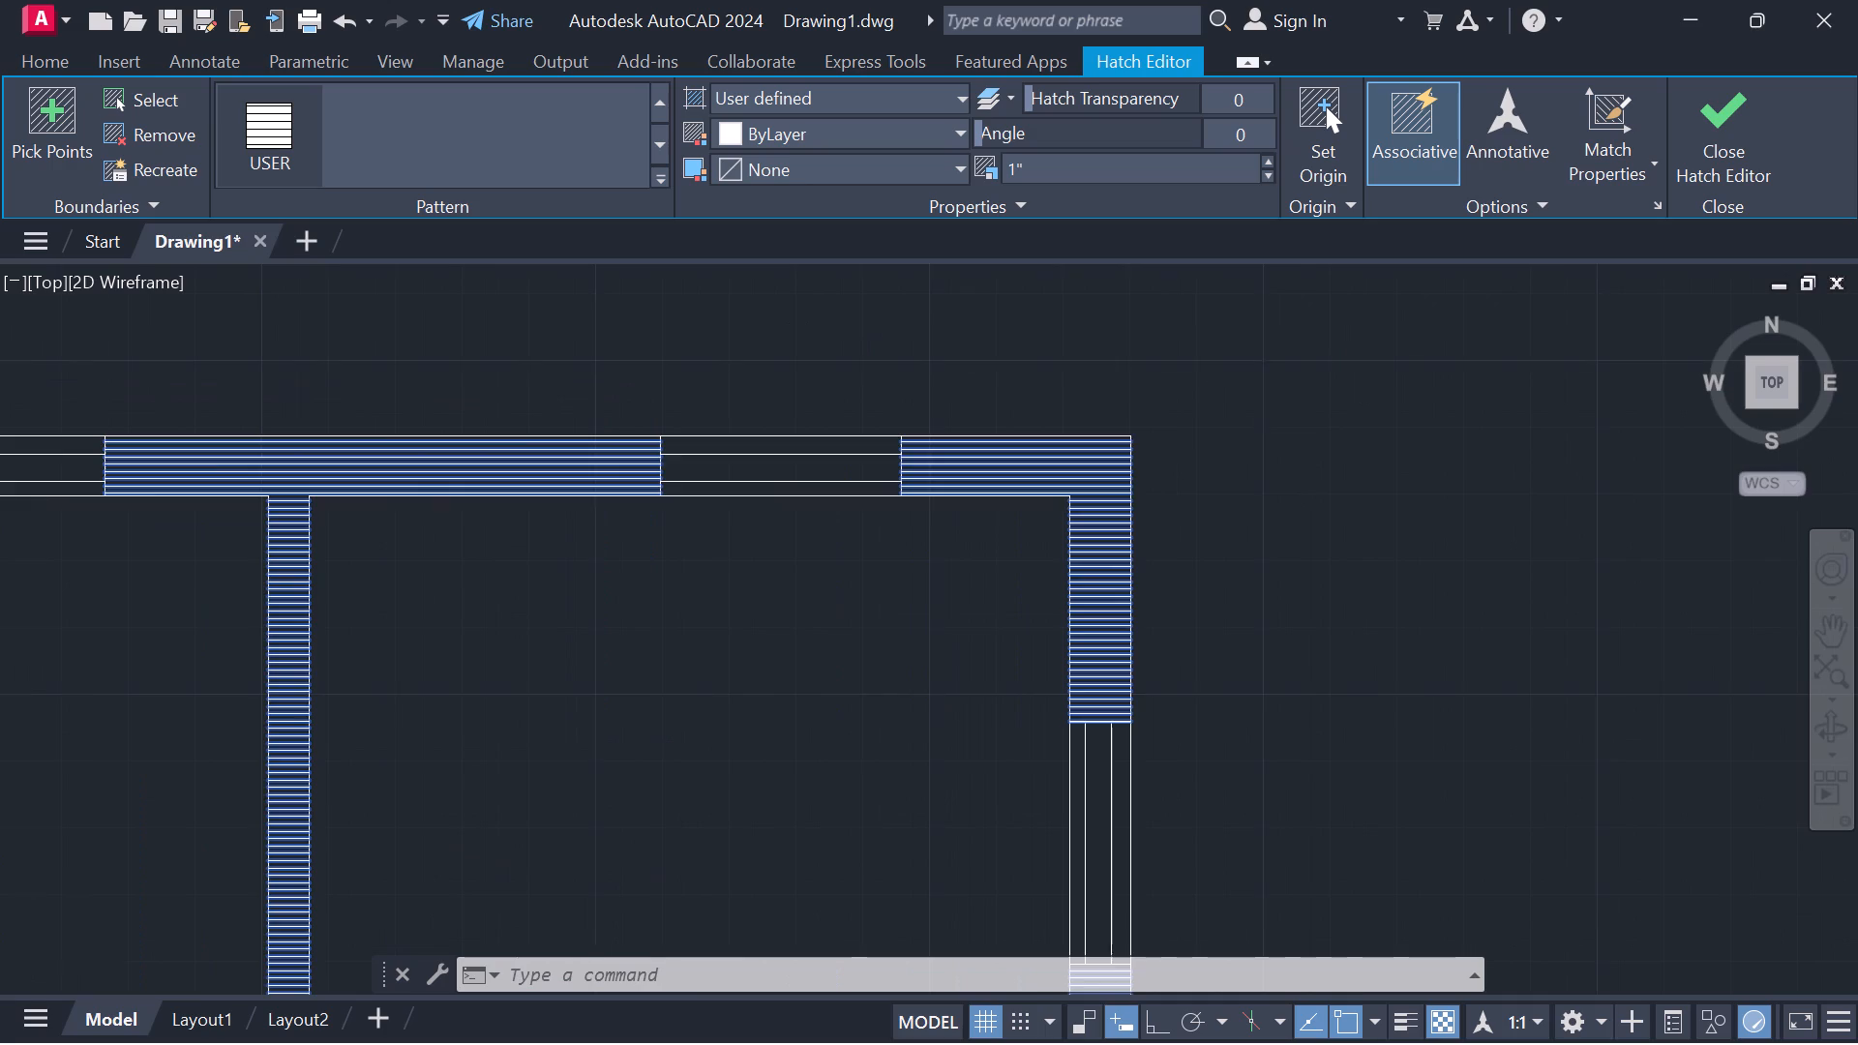
pyautogui.scroll(2, 1253, 381)
pyautogui.moveTo(1171, 392); pyautogui.dragTo(1476, 284, button='middle')
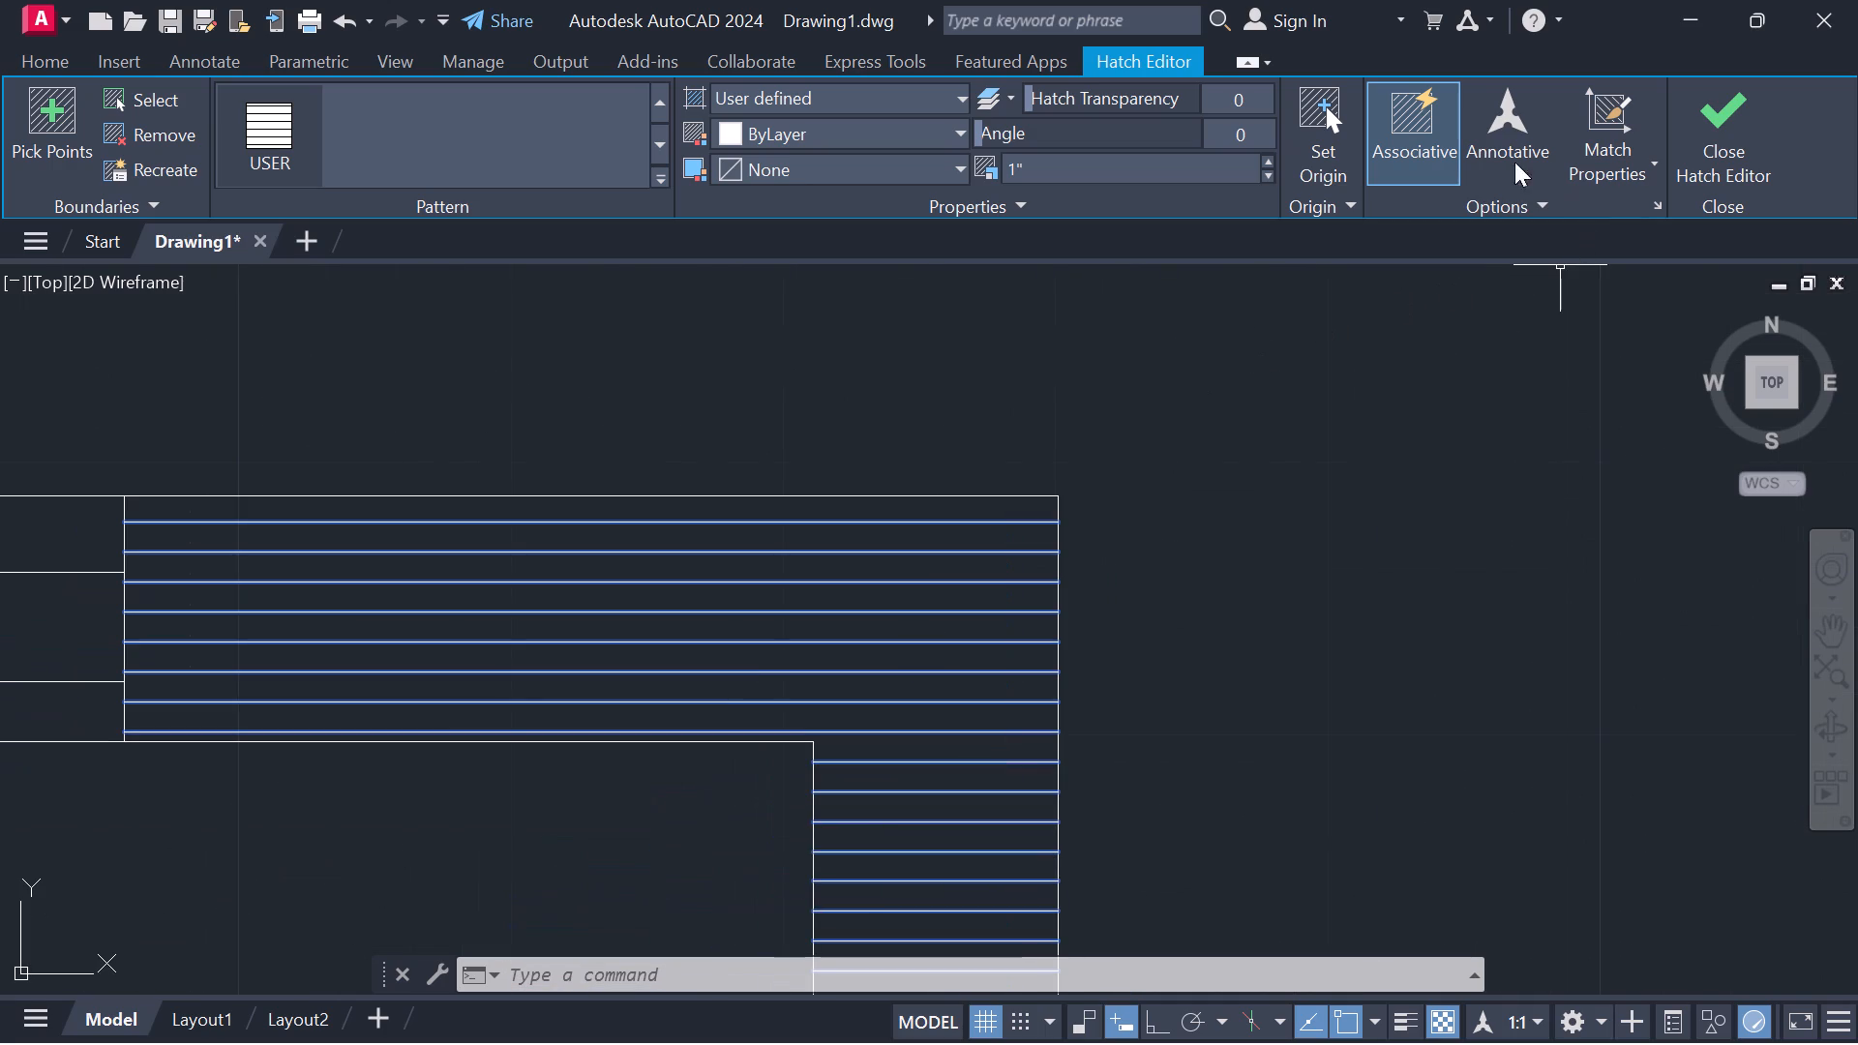
pyautogui.tripleClick(1270, 173)
pyautogui.tripleClick(1270, 173)
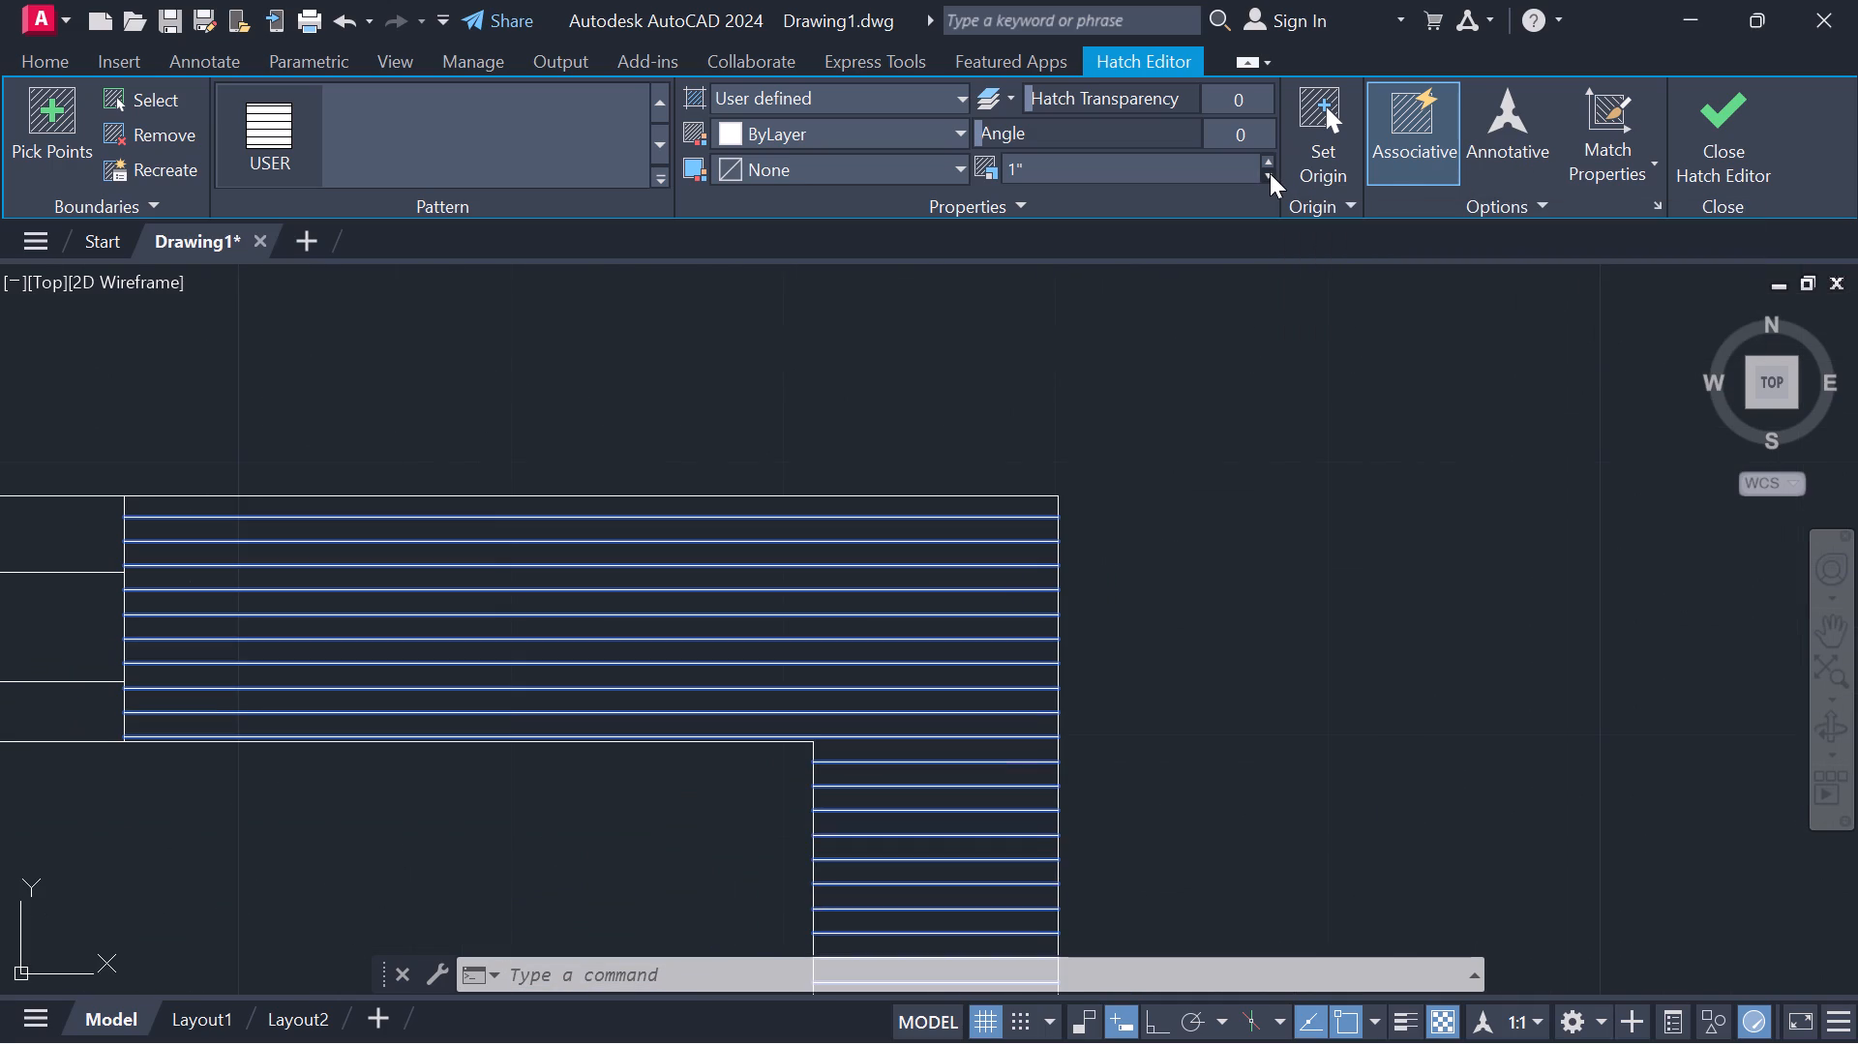
pyautogui.doubleClick(1270, 173)
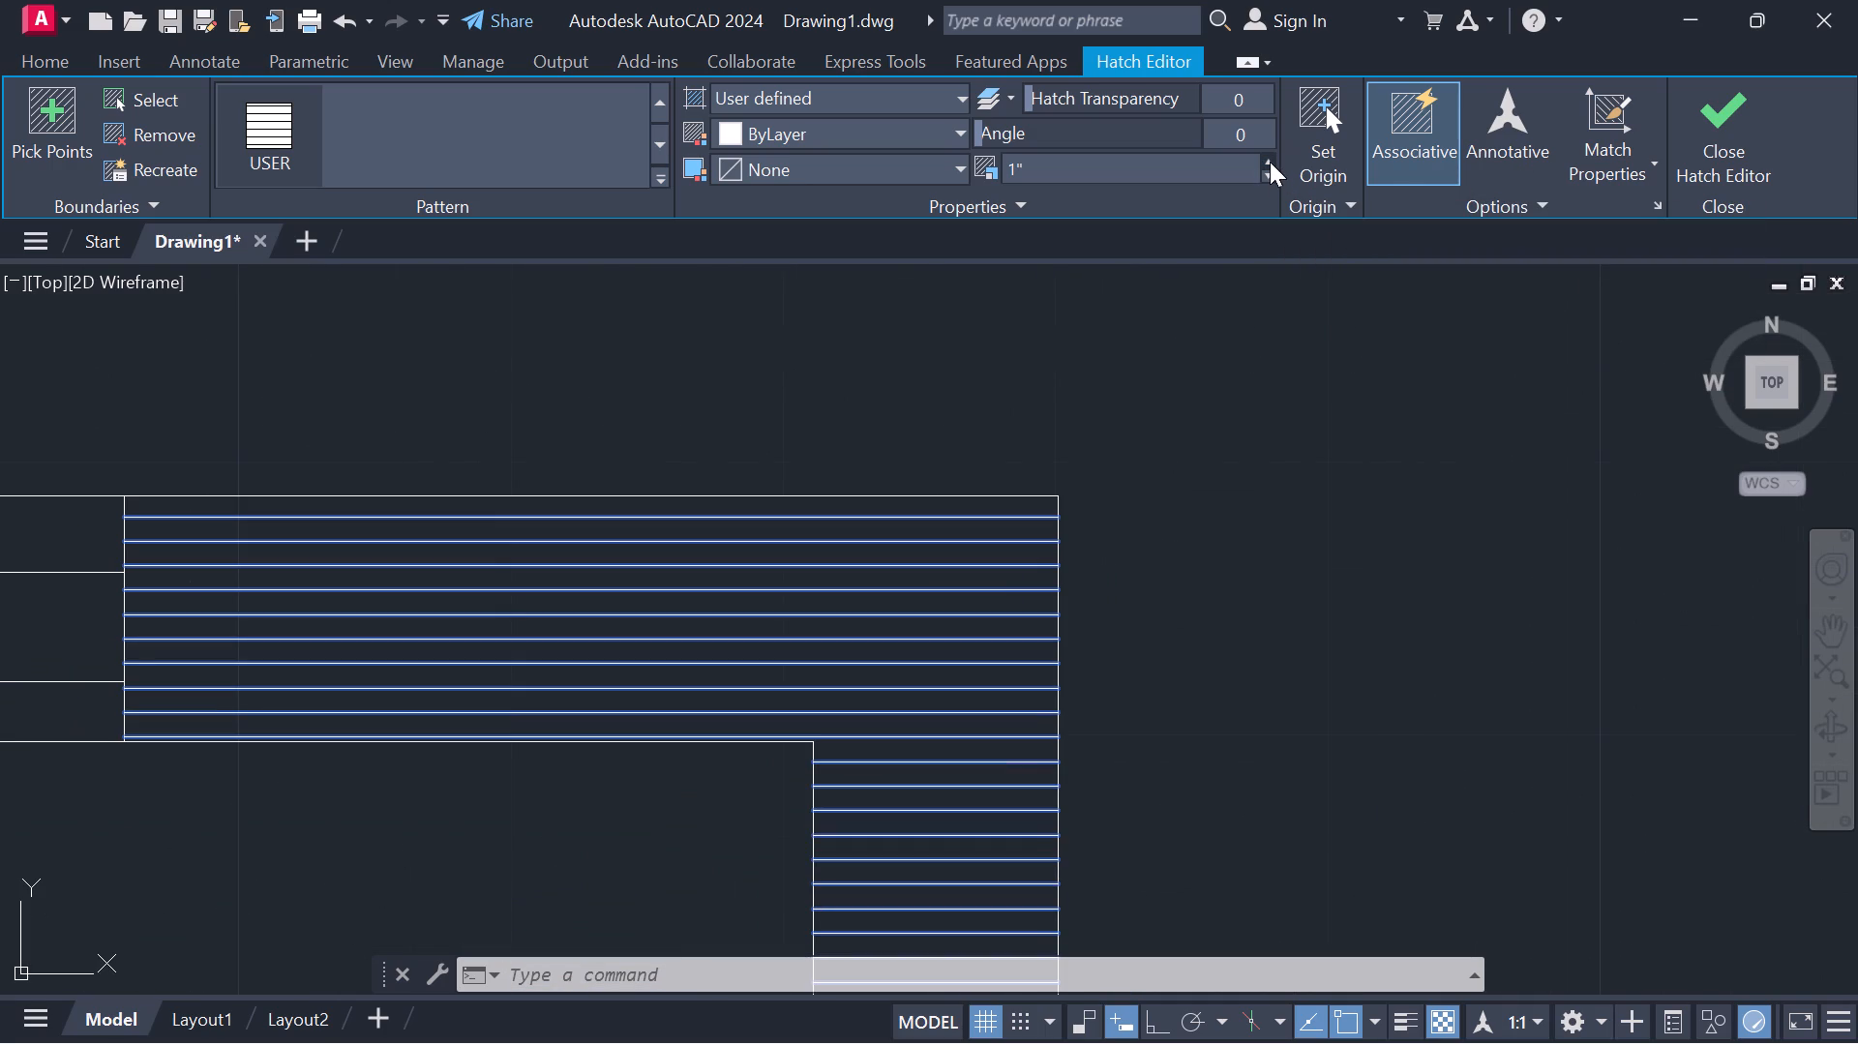
pyautogui.click(1270, 162)
pyautogui.doubleClick(1270, 162)
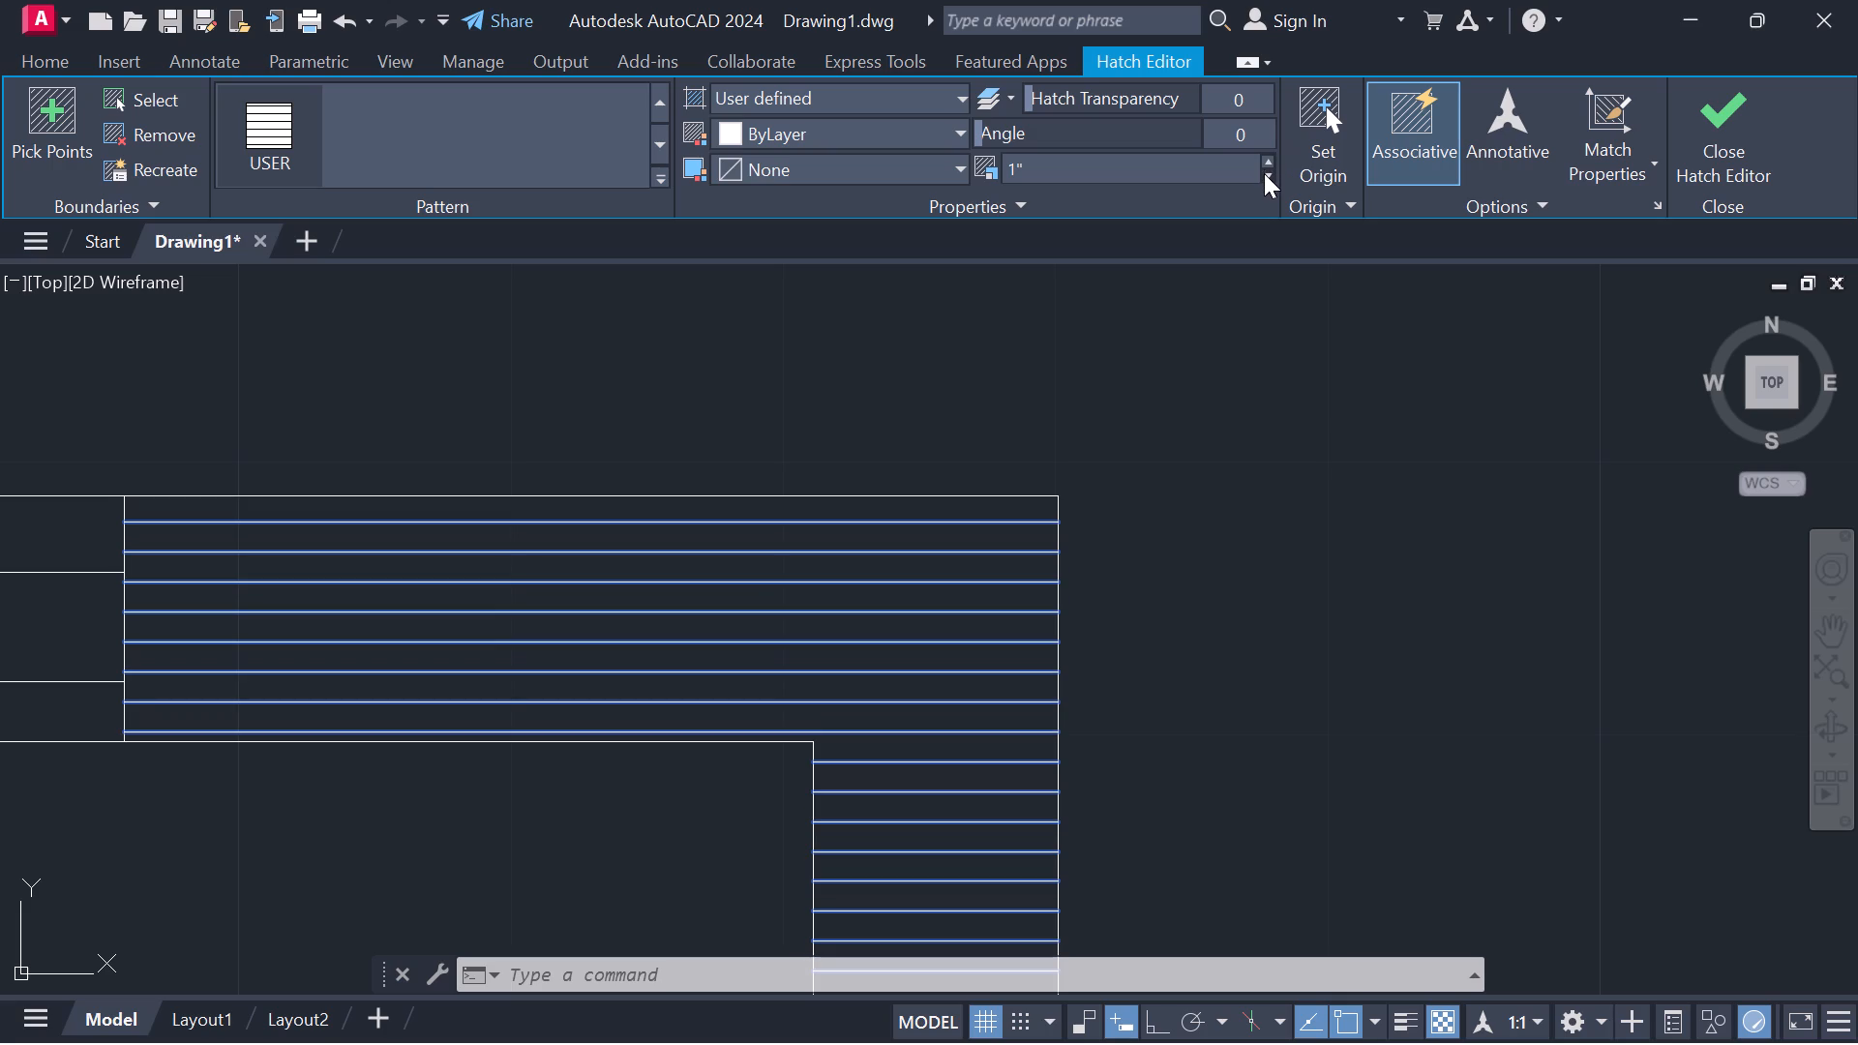
pyautogui.tripleClick(1264, 174)
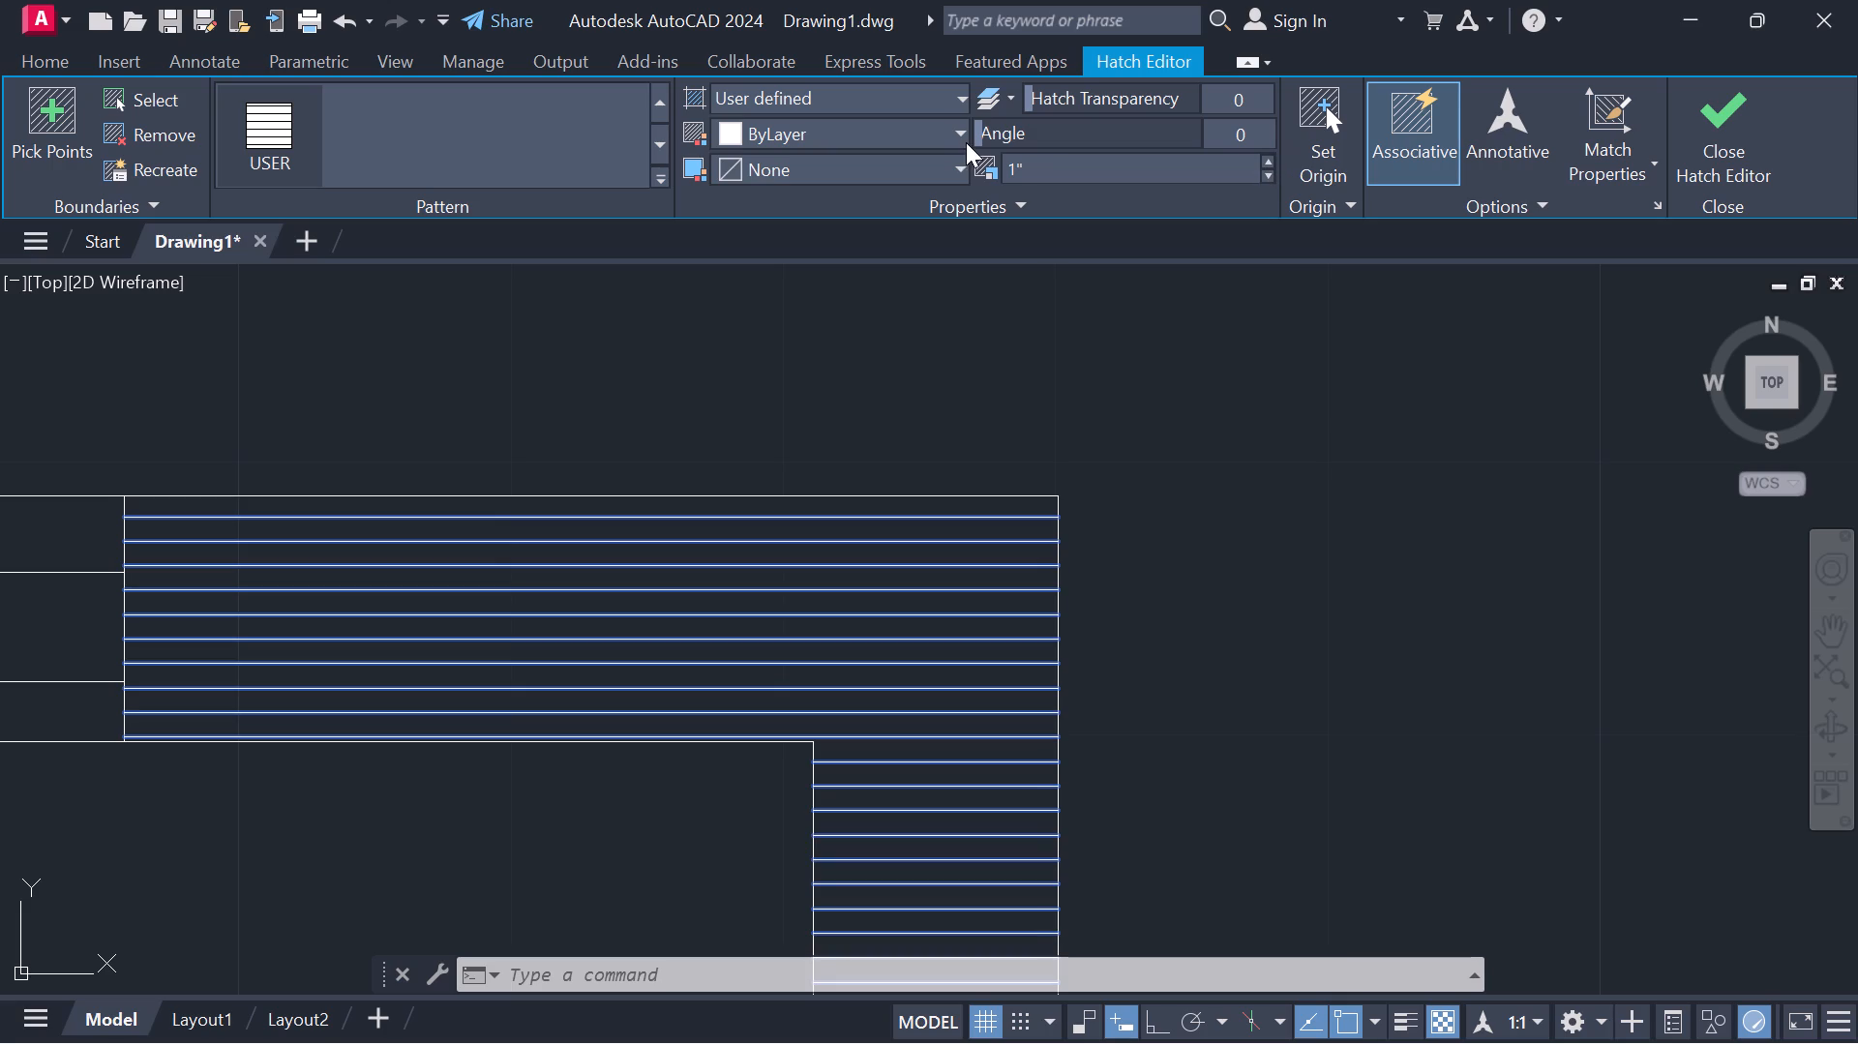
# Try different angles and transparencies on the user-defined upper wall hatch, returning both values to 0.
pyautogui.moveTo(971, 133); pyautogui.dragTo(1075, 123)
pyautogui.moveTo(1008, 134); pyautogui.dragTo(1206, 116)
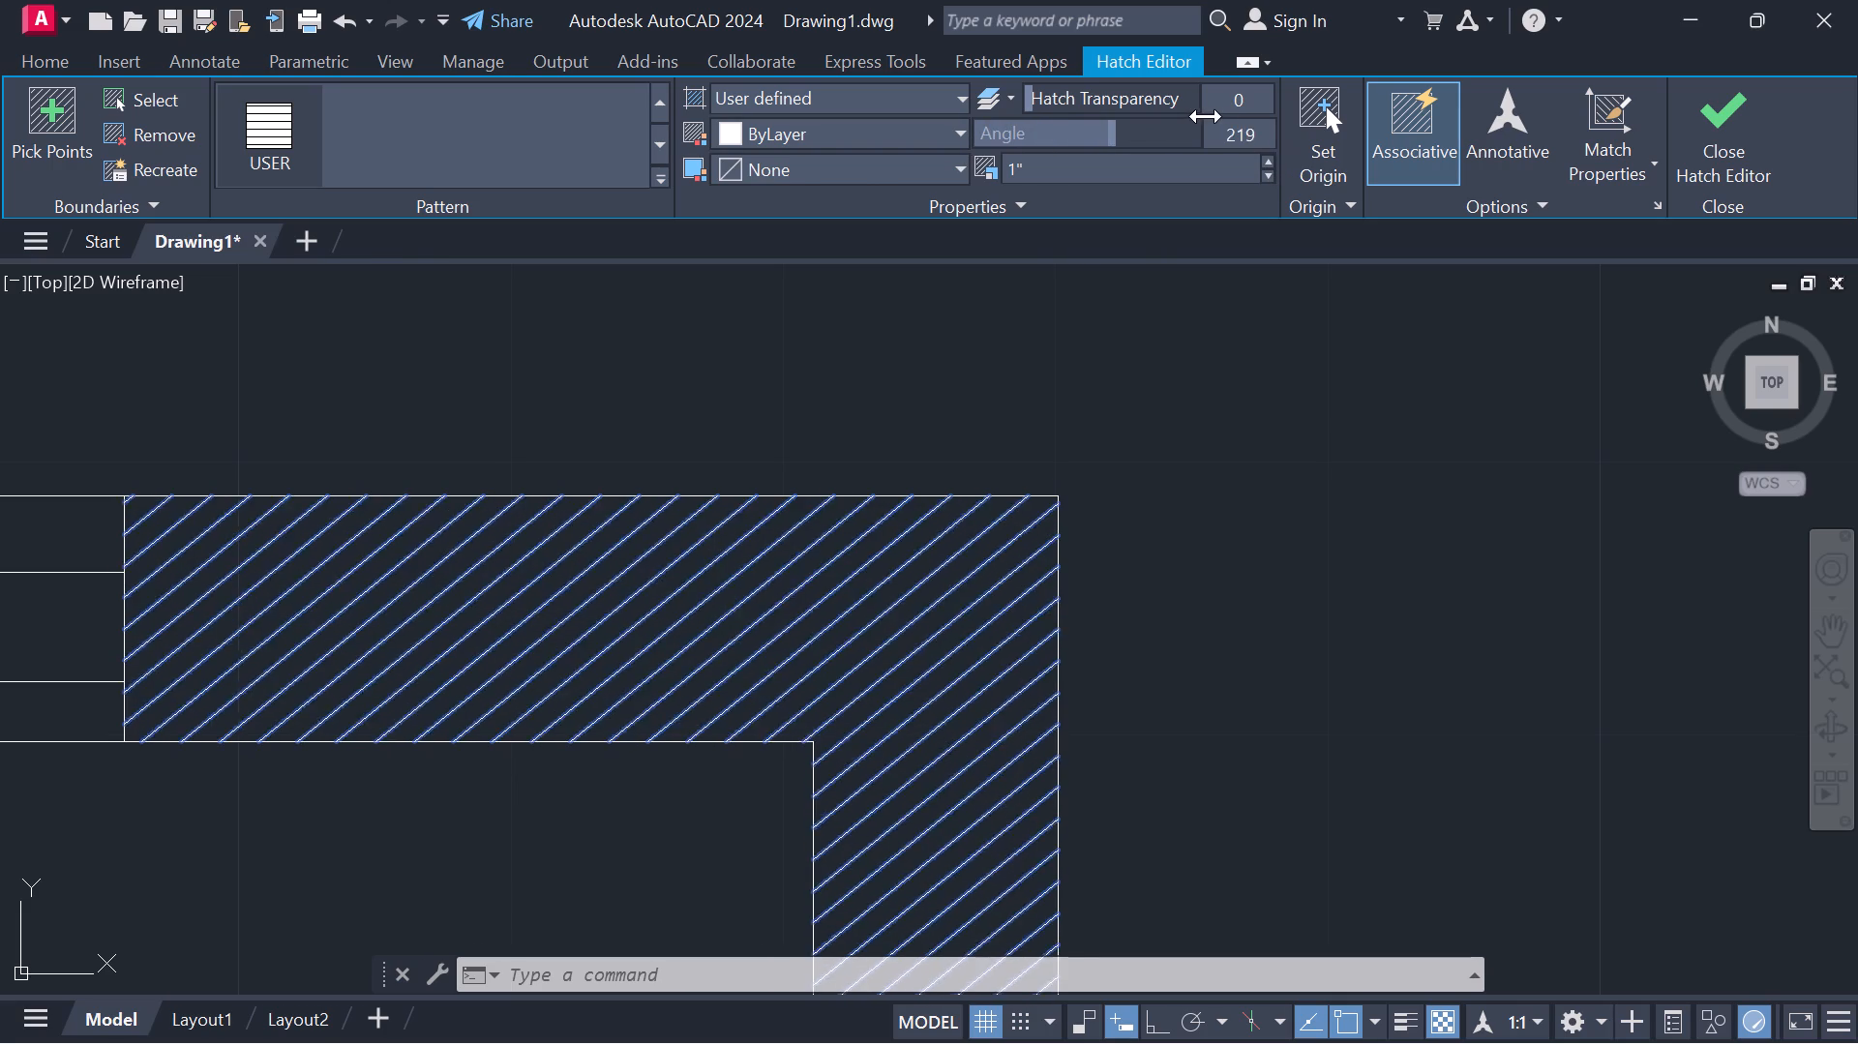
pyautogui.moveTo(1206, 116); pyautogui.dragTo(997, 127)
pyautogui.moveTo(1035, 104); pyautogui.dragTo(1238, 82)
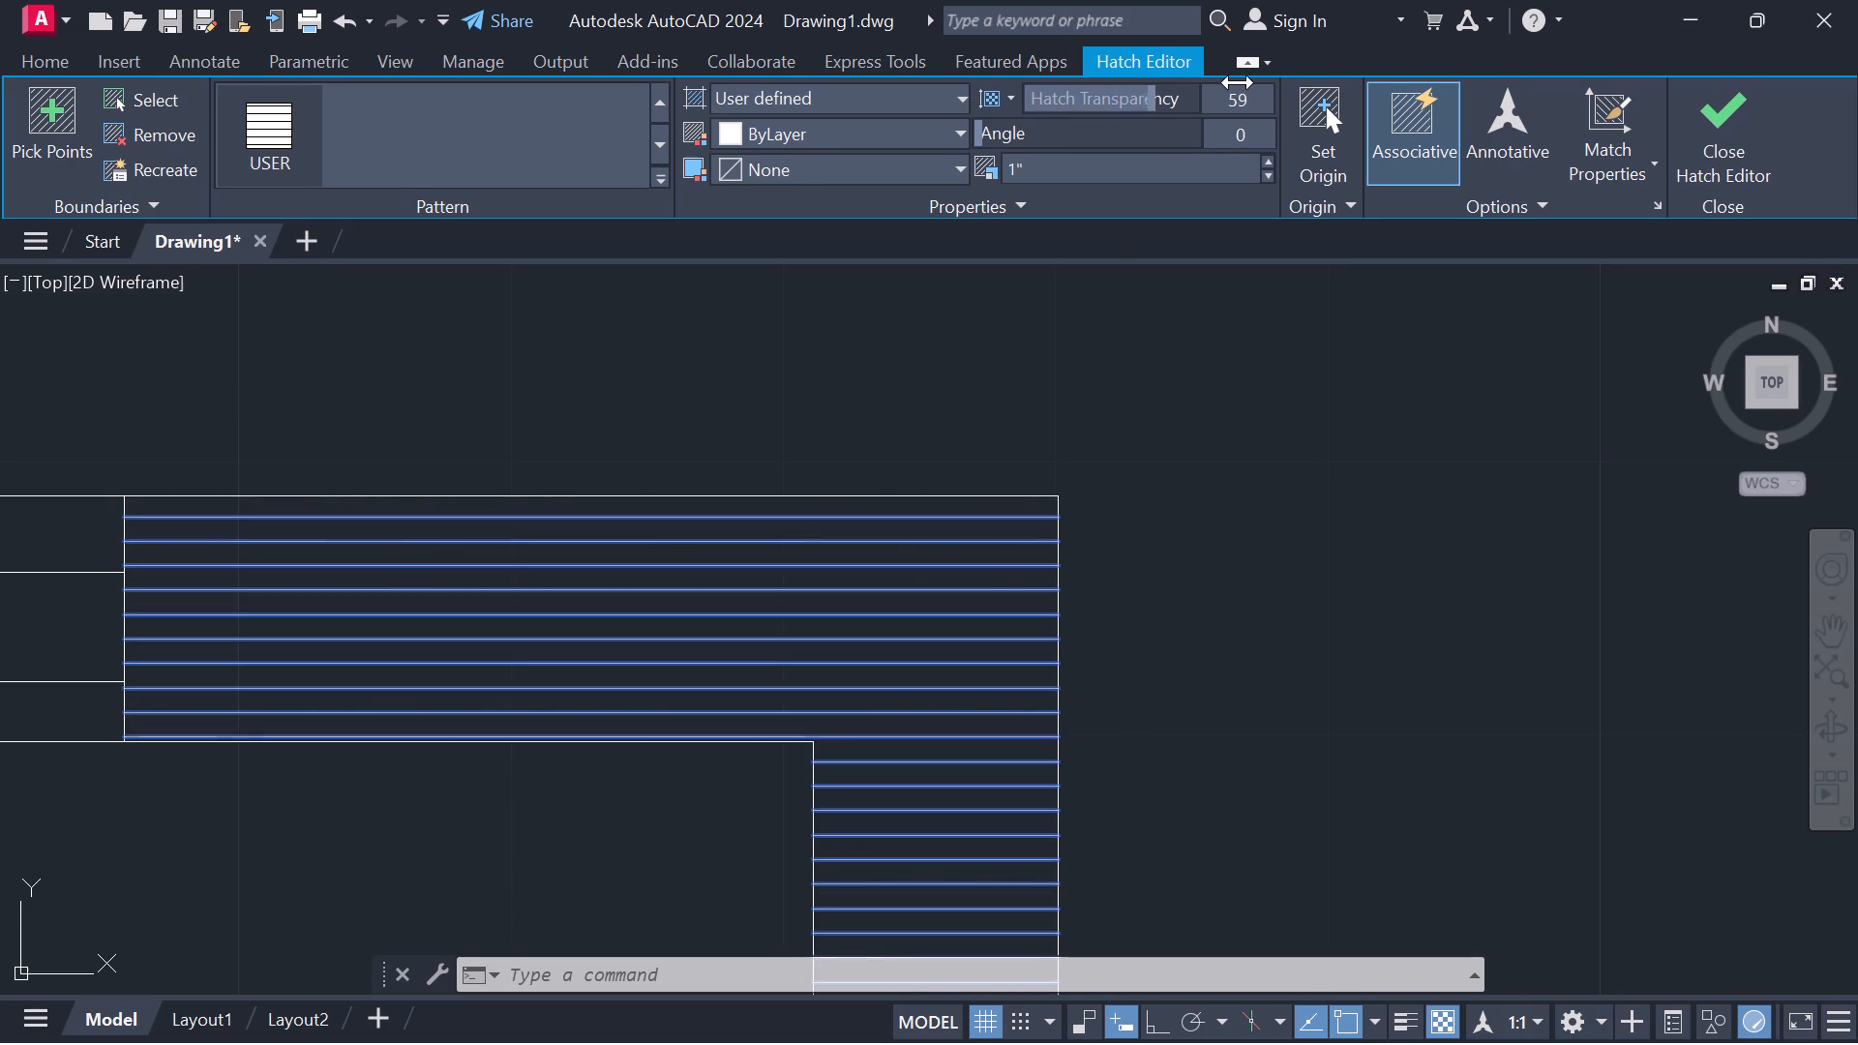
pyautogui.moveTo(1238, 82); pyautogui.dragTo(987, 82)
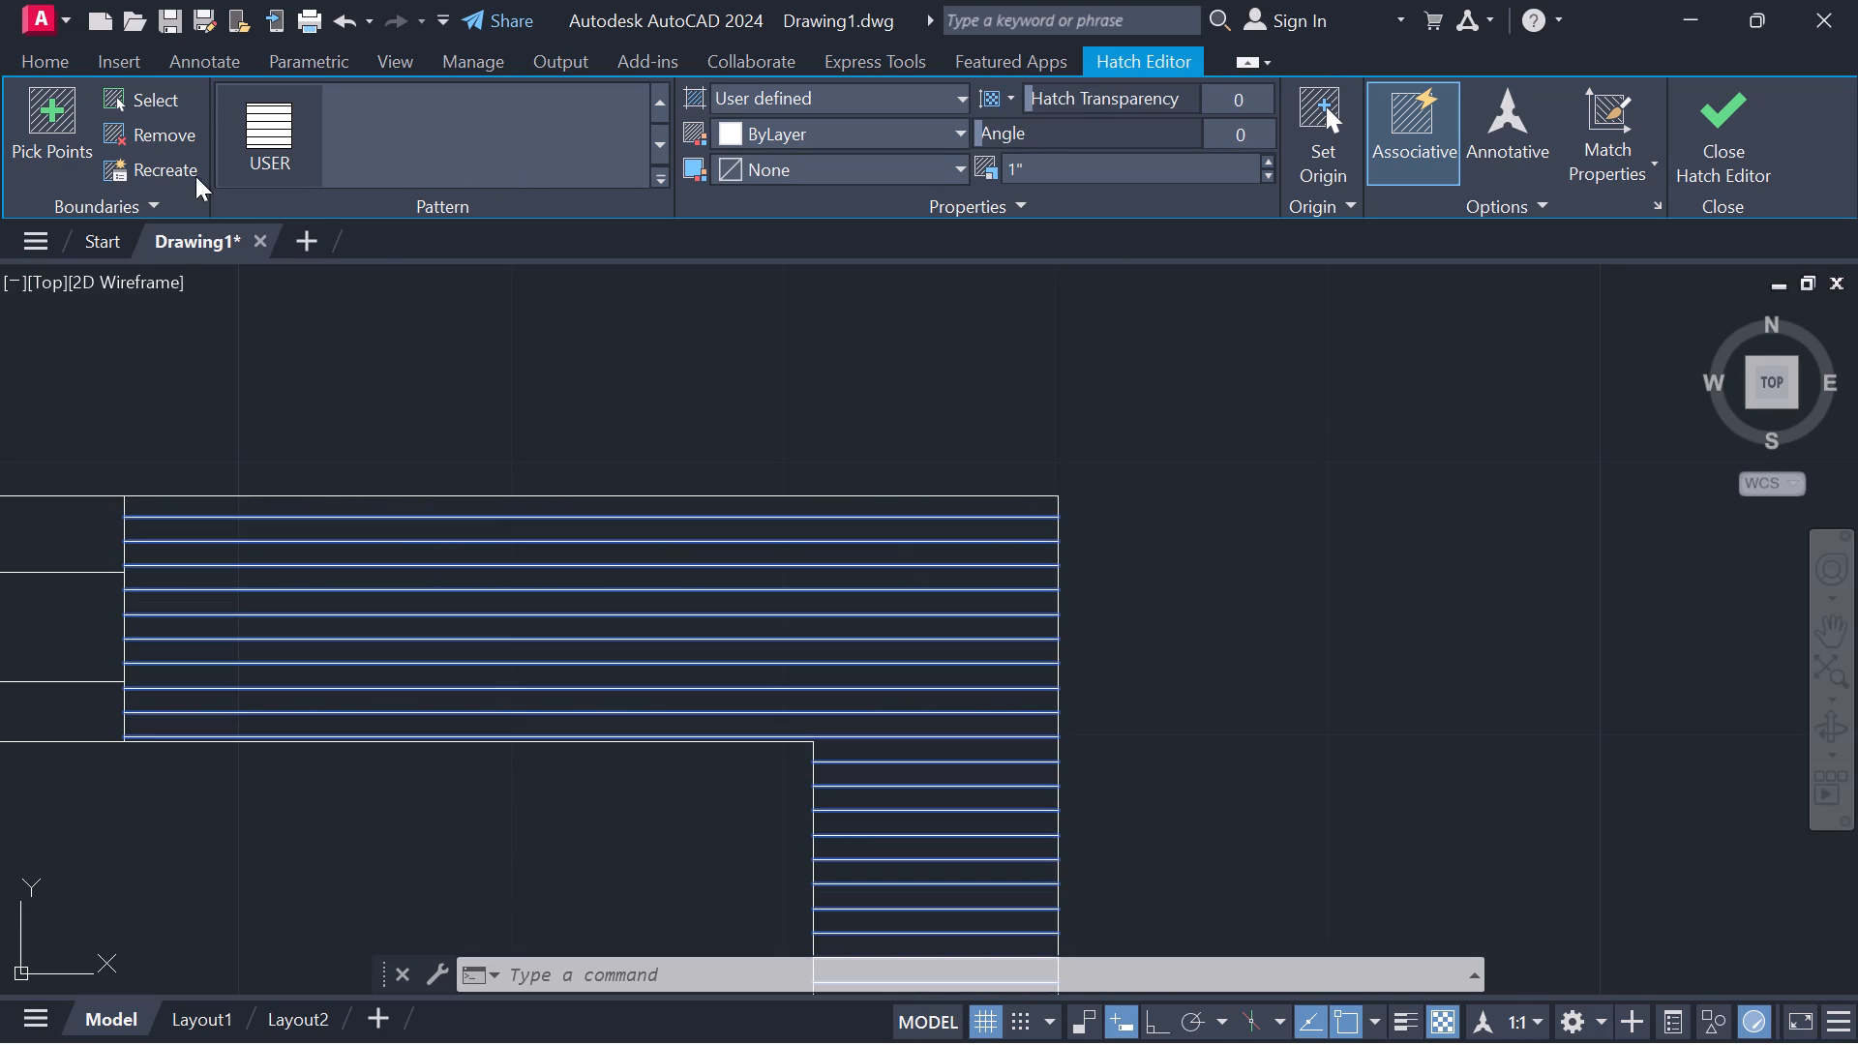
# Browse the available hatch patterns and change the upper wall hatch to the SOLID pattern.
pyautogui.click(270, 141)
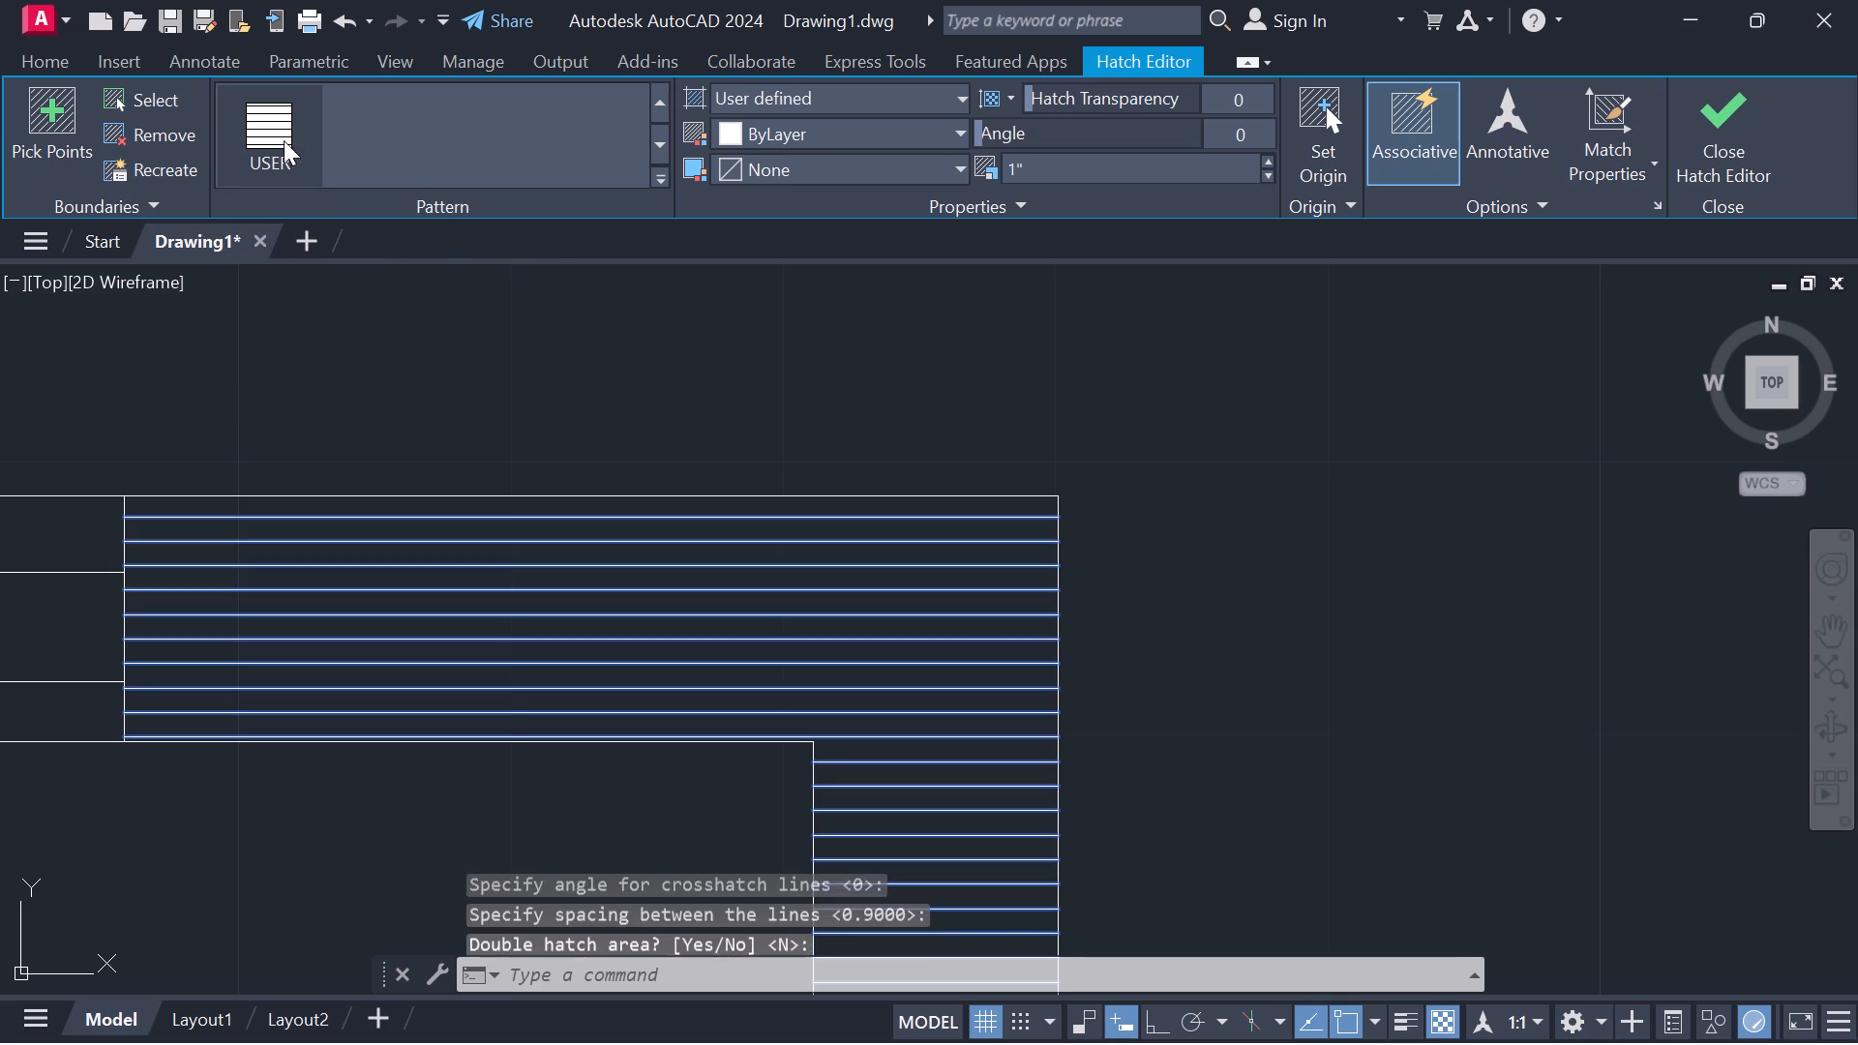
pyautogui.click(652, 170)
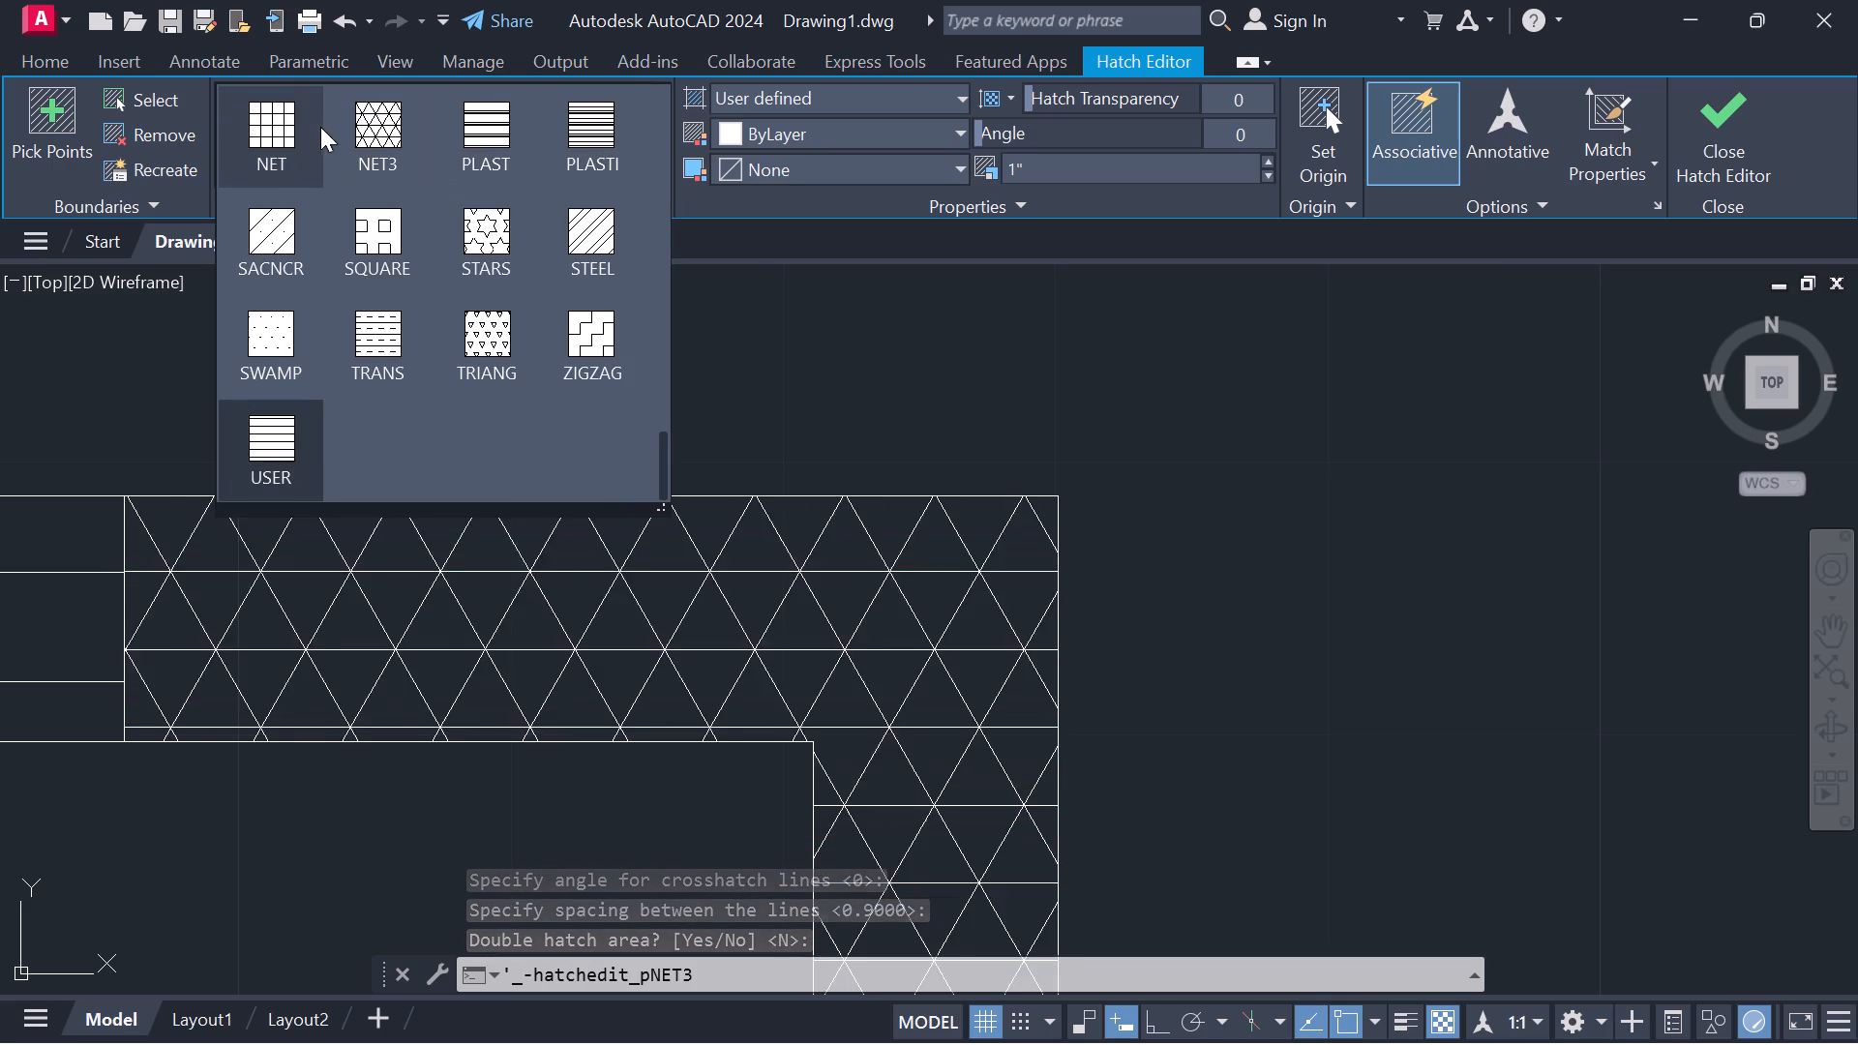
pyautogui.scroll(-4, 325, 157)
pyautogui.scroll(8, 327, 171)
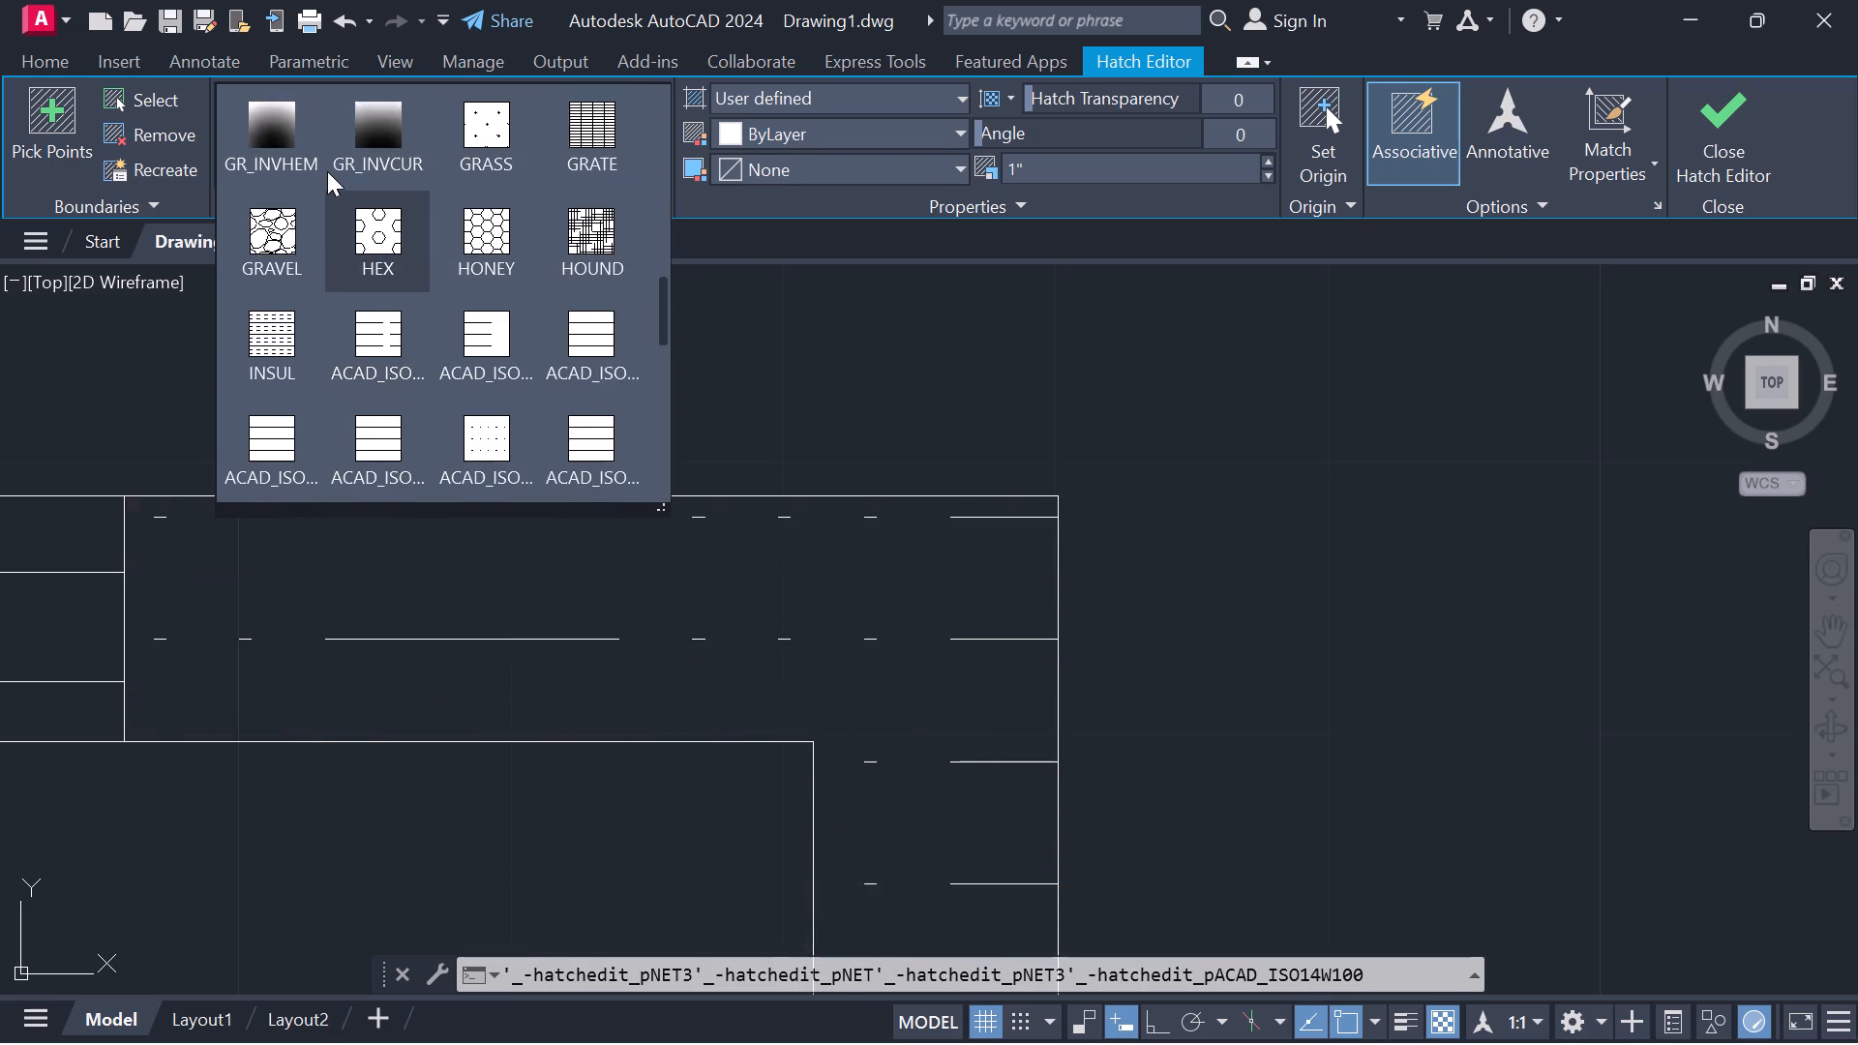
pyautogui.scroll(7, 327, 171)
pyautogui.scroll(-4, 327, 171)
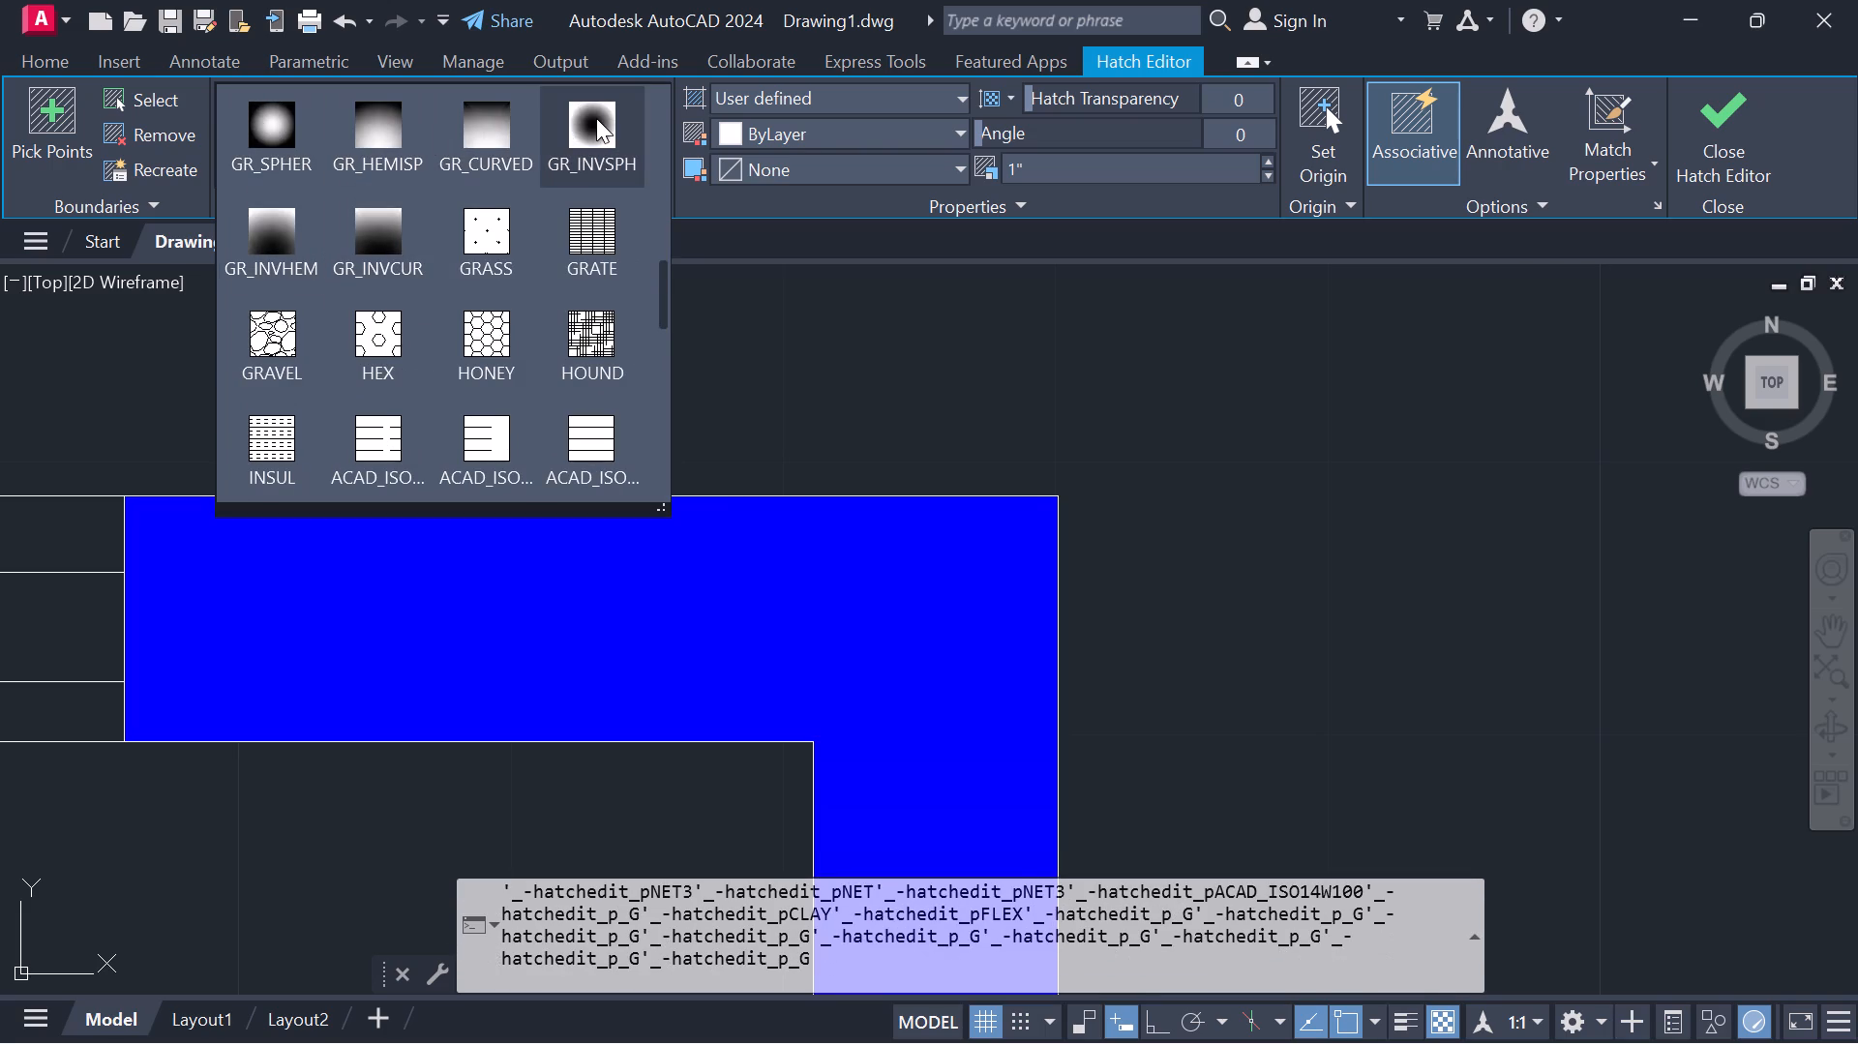
pyautogui.scroll(-1, 596, 118)
pyautogui.scroll(3, 596, 118)
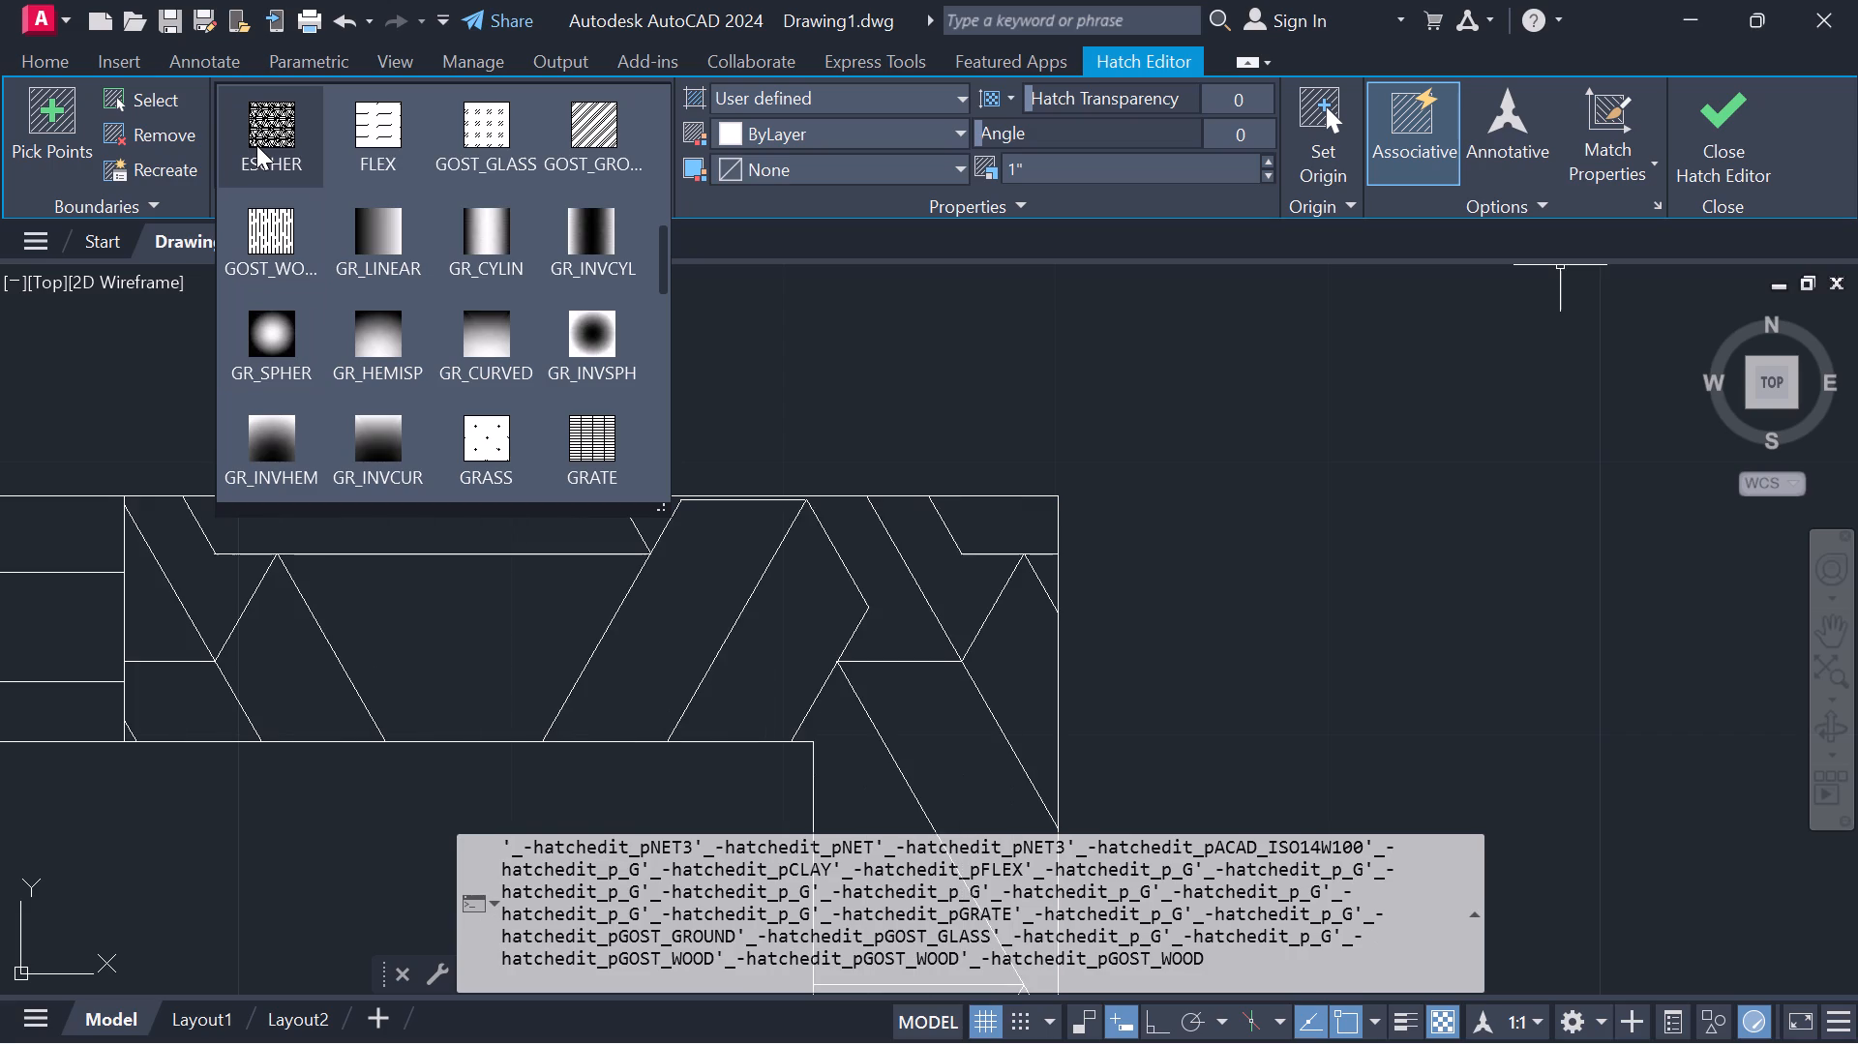
pyautogui.scroll(-1, 256, 146)
pyautogui.scroll(8, 256, 149)
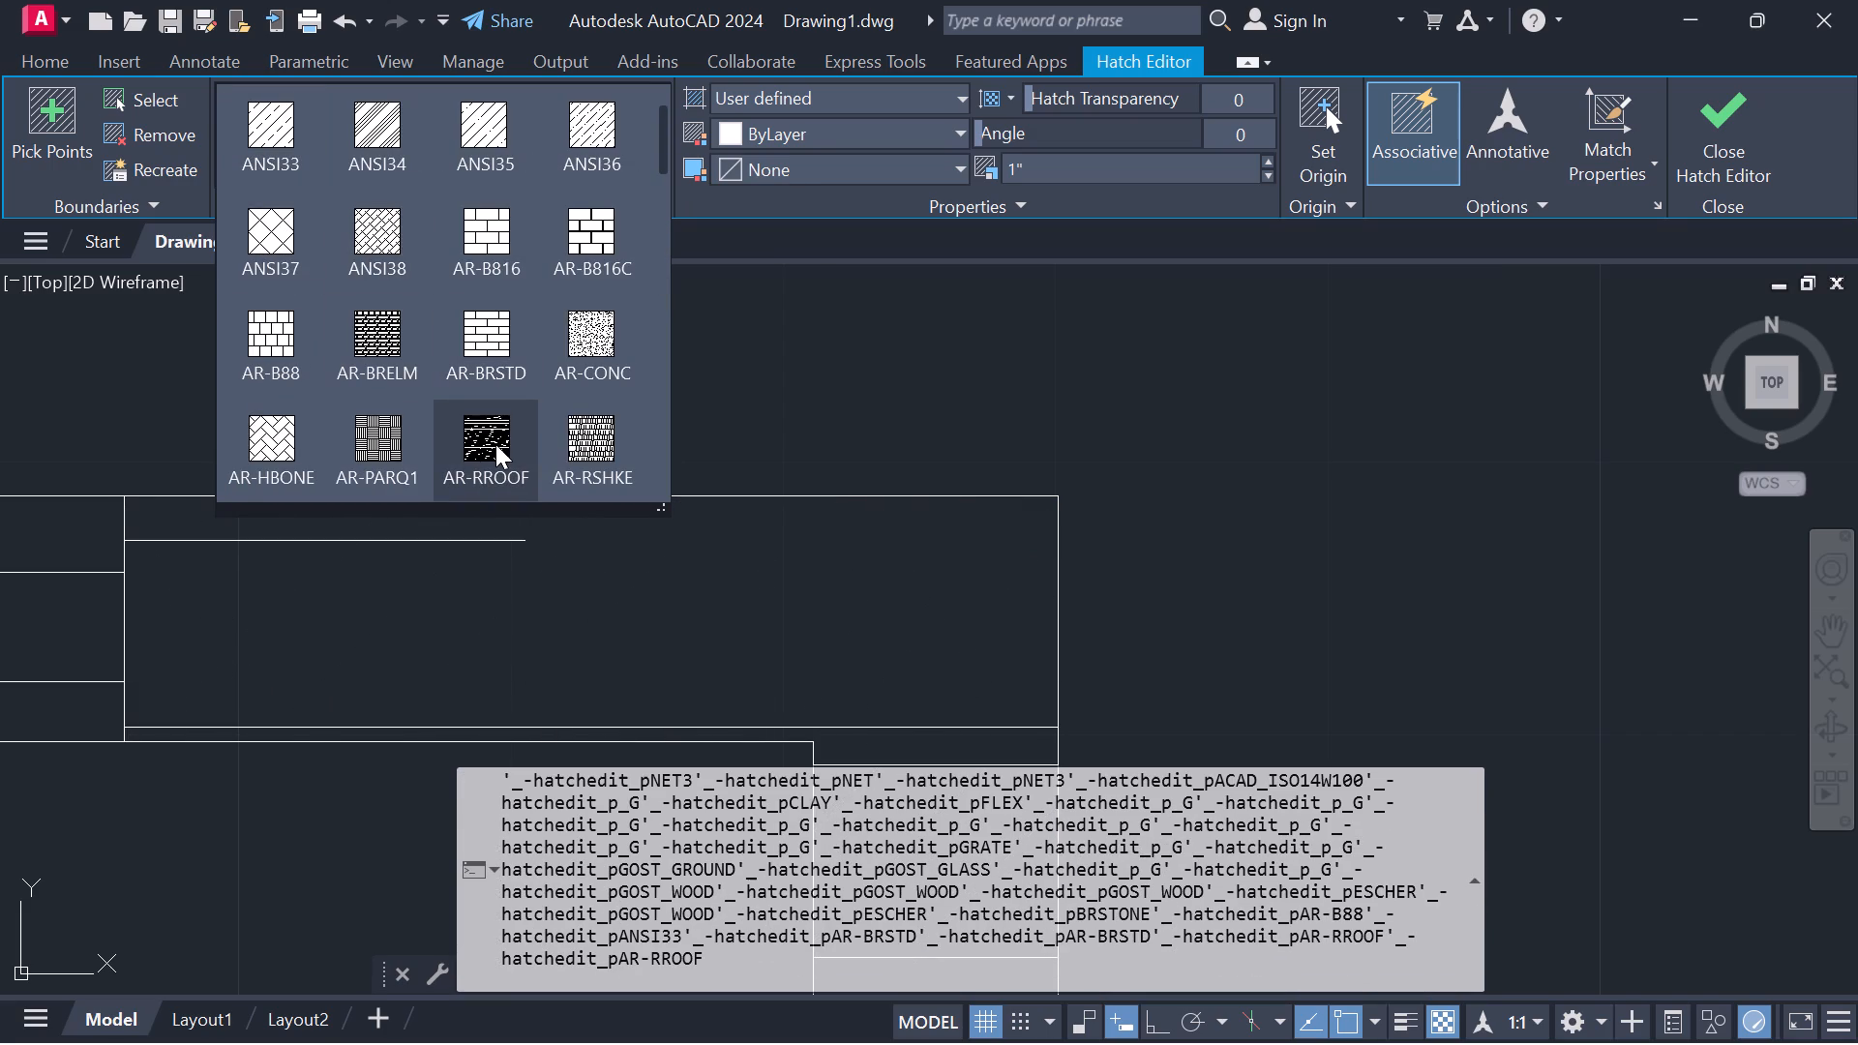
pyautogui.scroll(5, 369, 306)
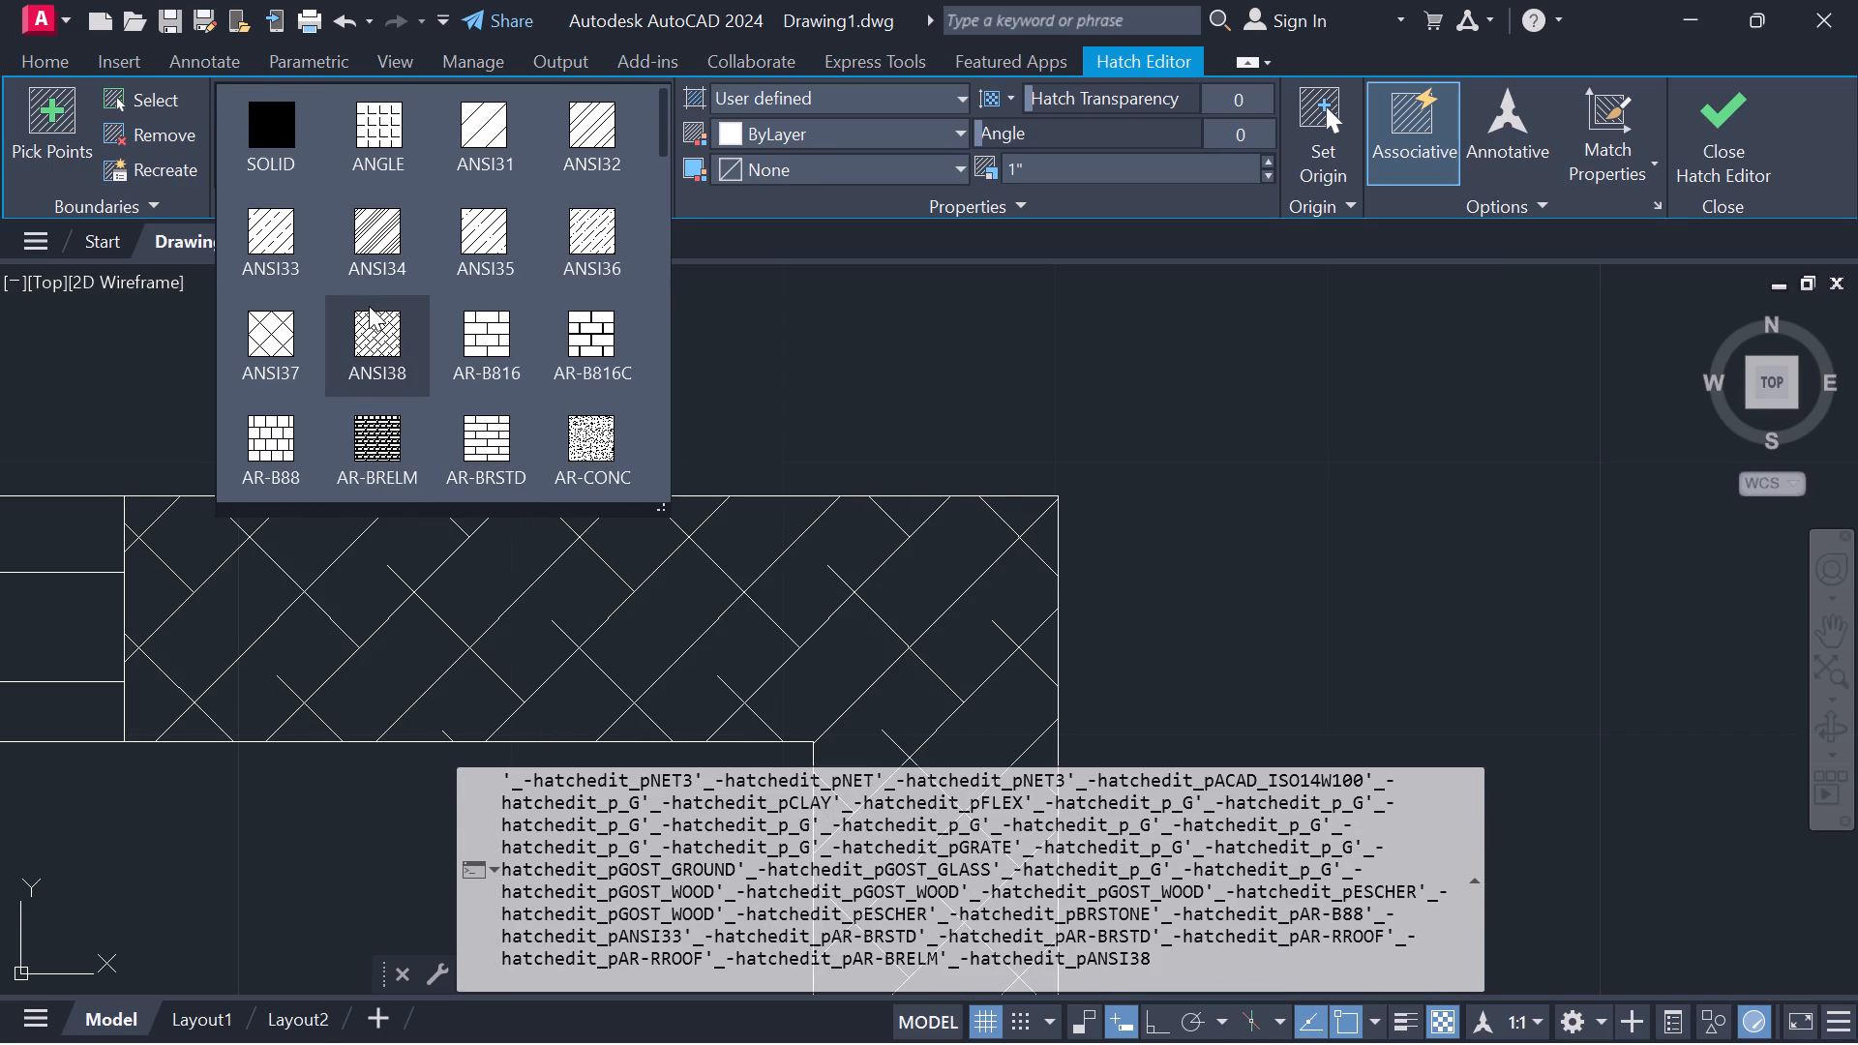
pyautogui.click(278, 114)
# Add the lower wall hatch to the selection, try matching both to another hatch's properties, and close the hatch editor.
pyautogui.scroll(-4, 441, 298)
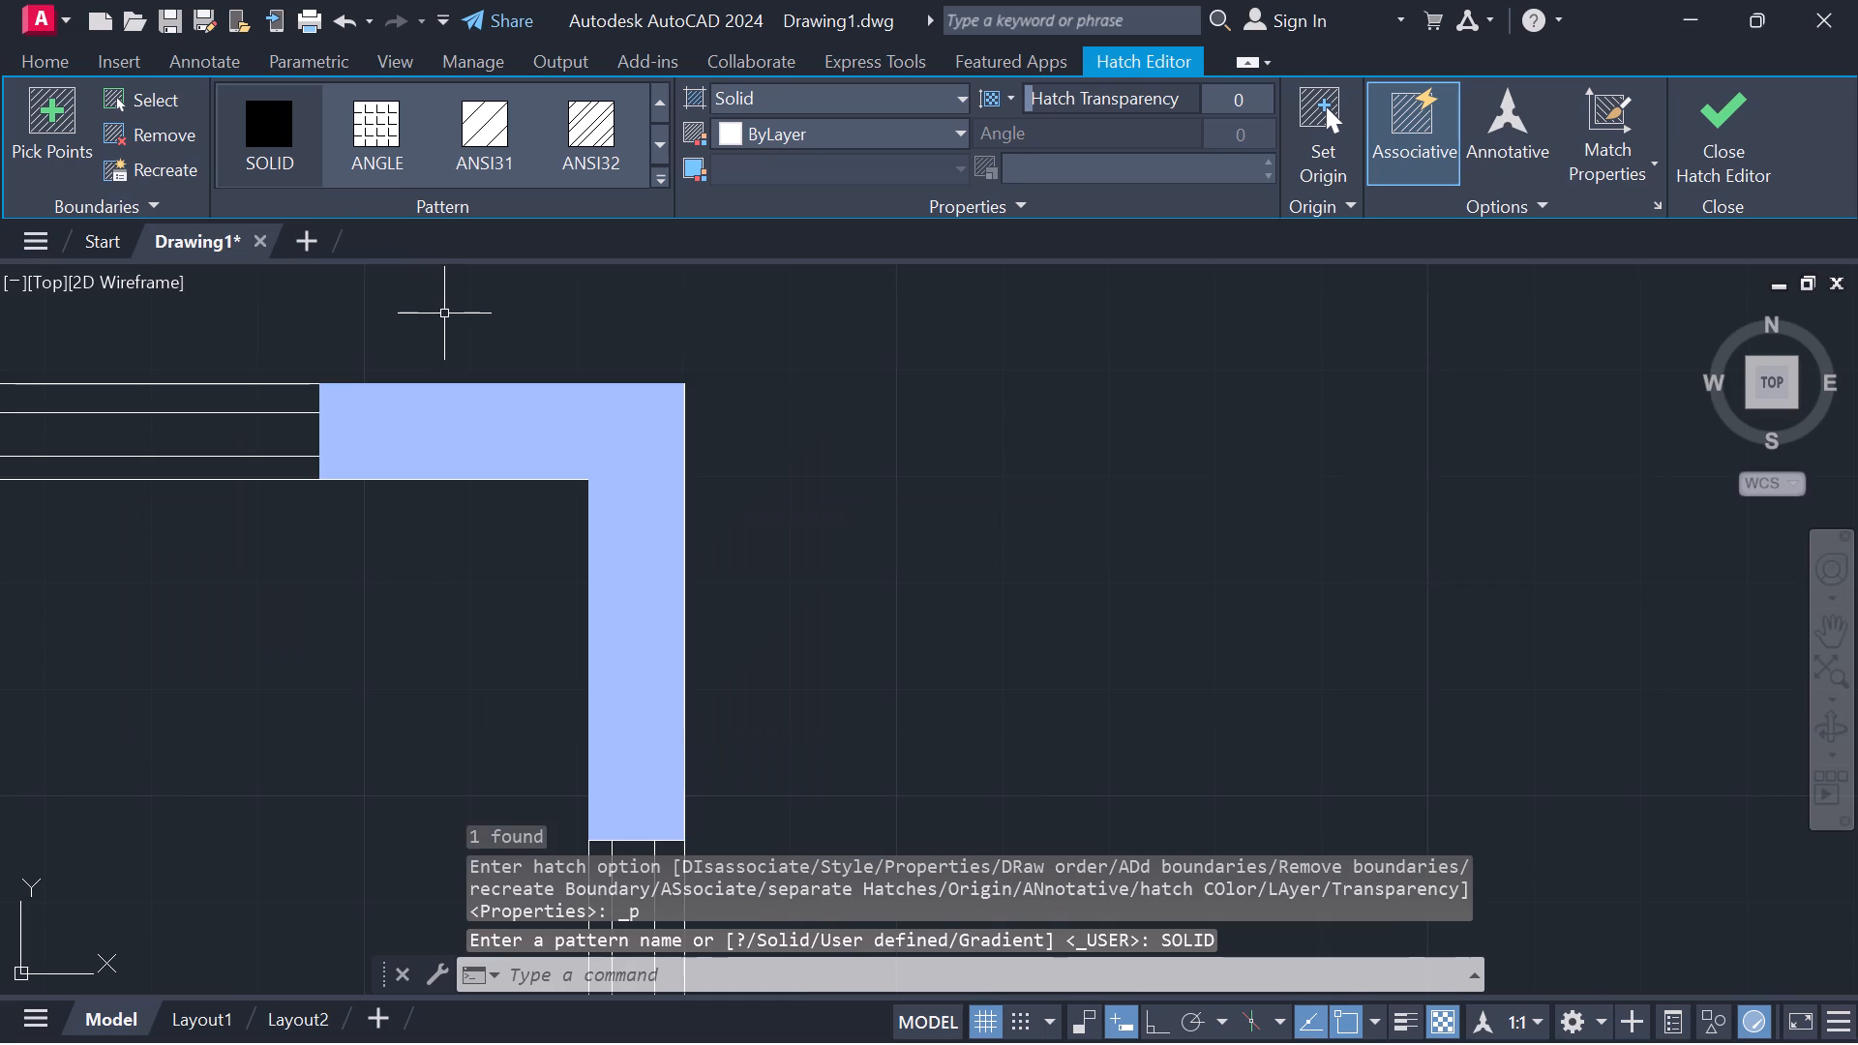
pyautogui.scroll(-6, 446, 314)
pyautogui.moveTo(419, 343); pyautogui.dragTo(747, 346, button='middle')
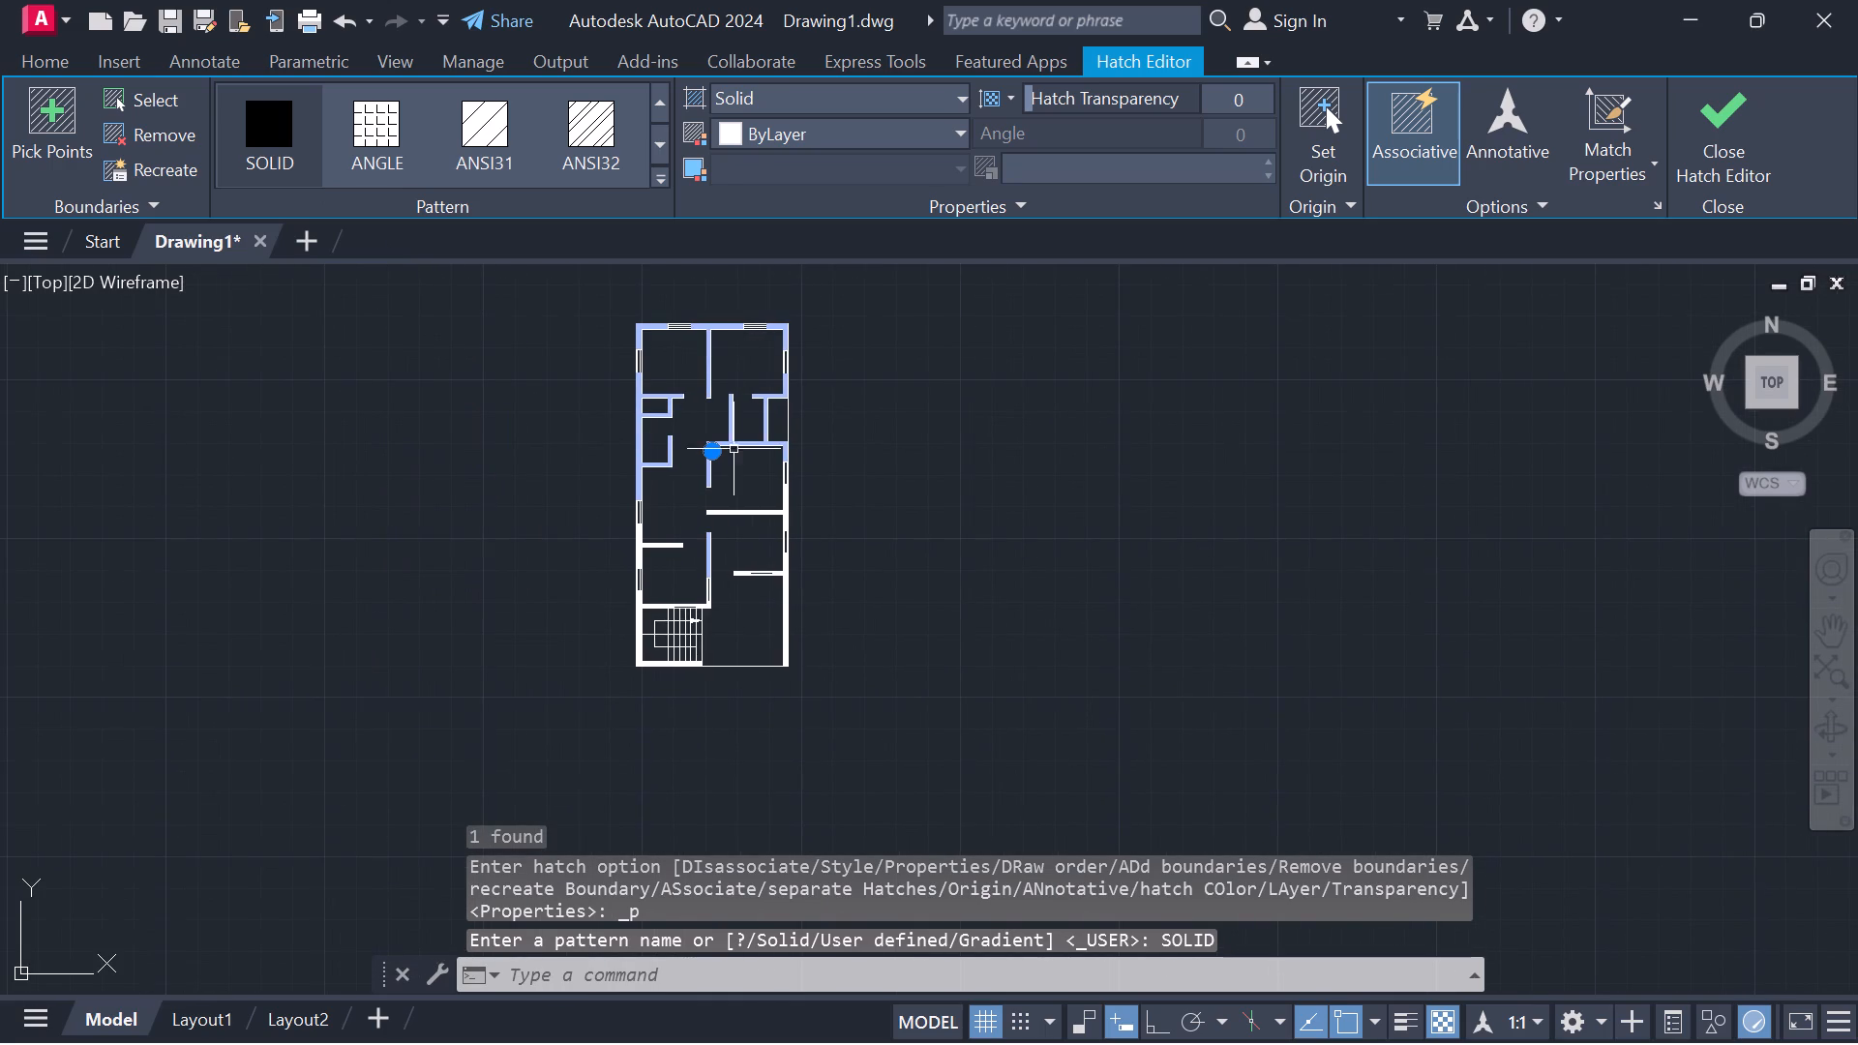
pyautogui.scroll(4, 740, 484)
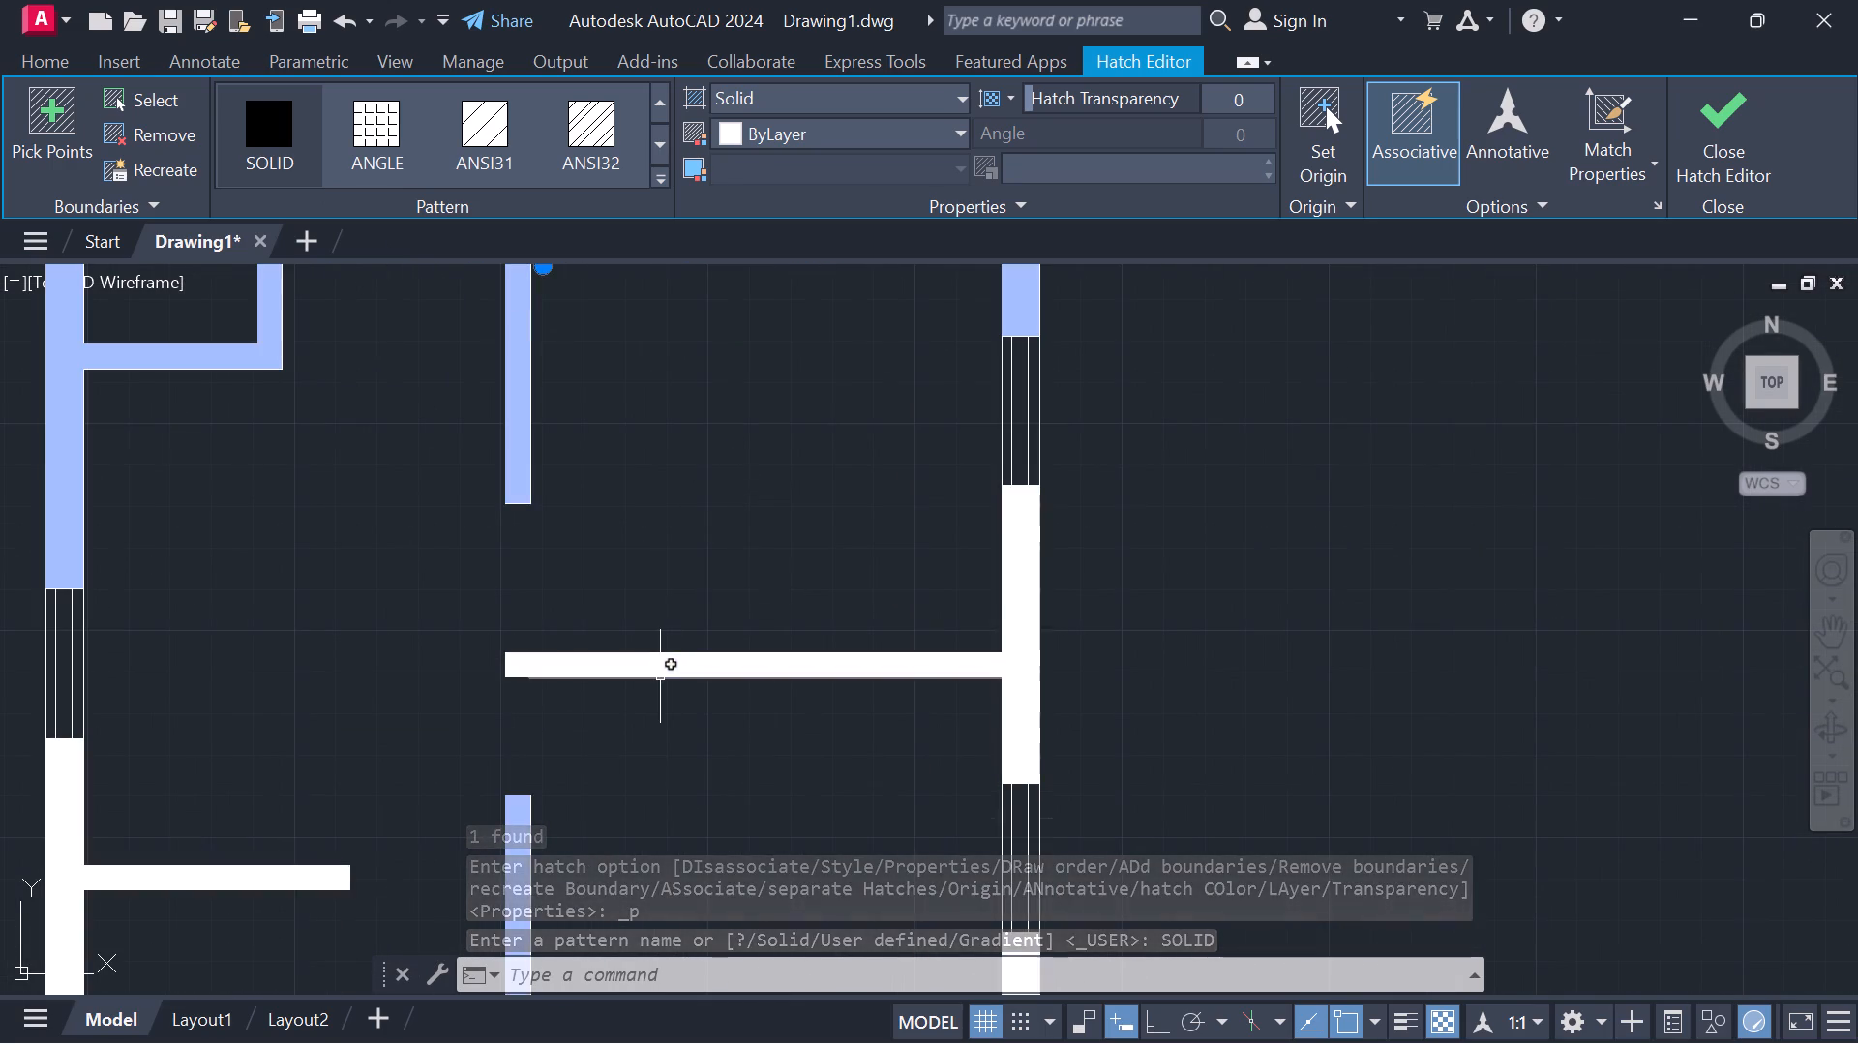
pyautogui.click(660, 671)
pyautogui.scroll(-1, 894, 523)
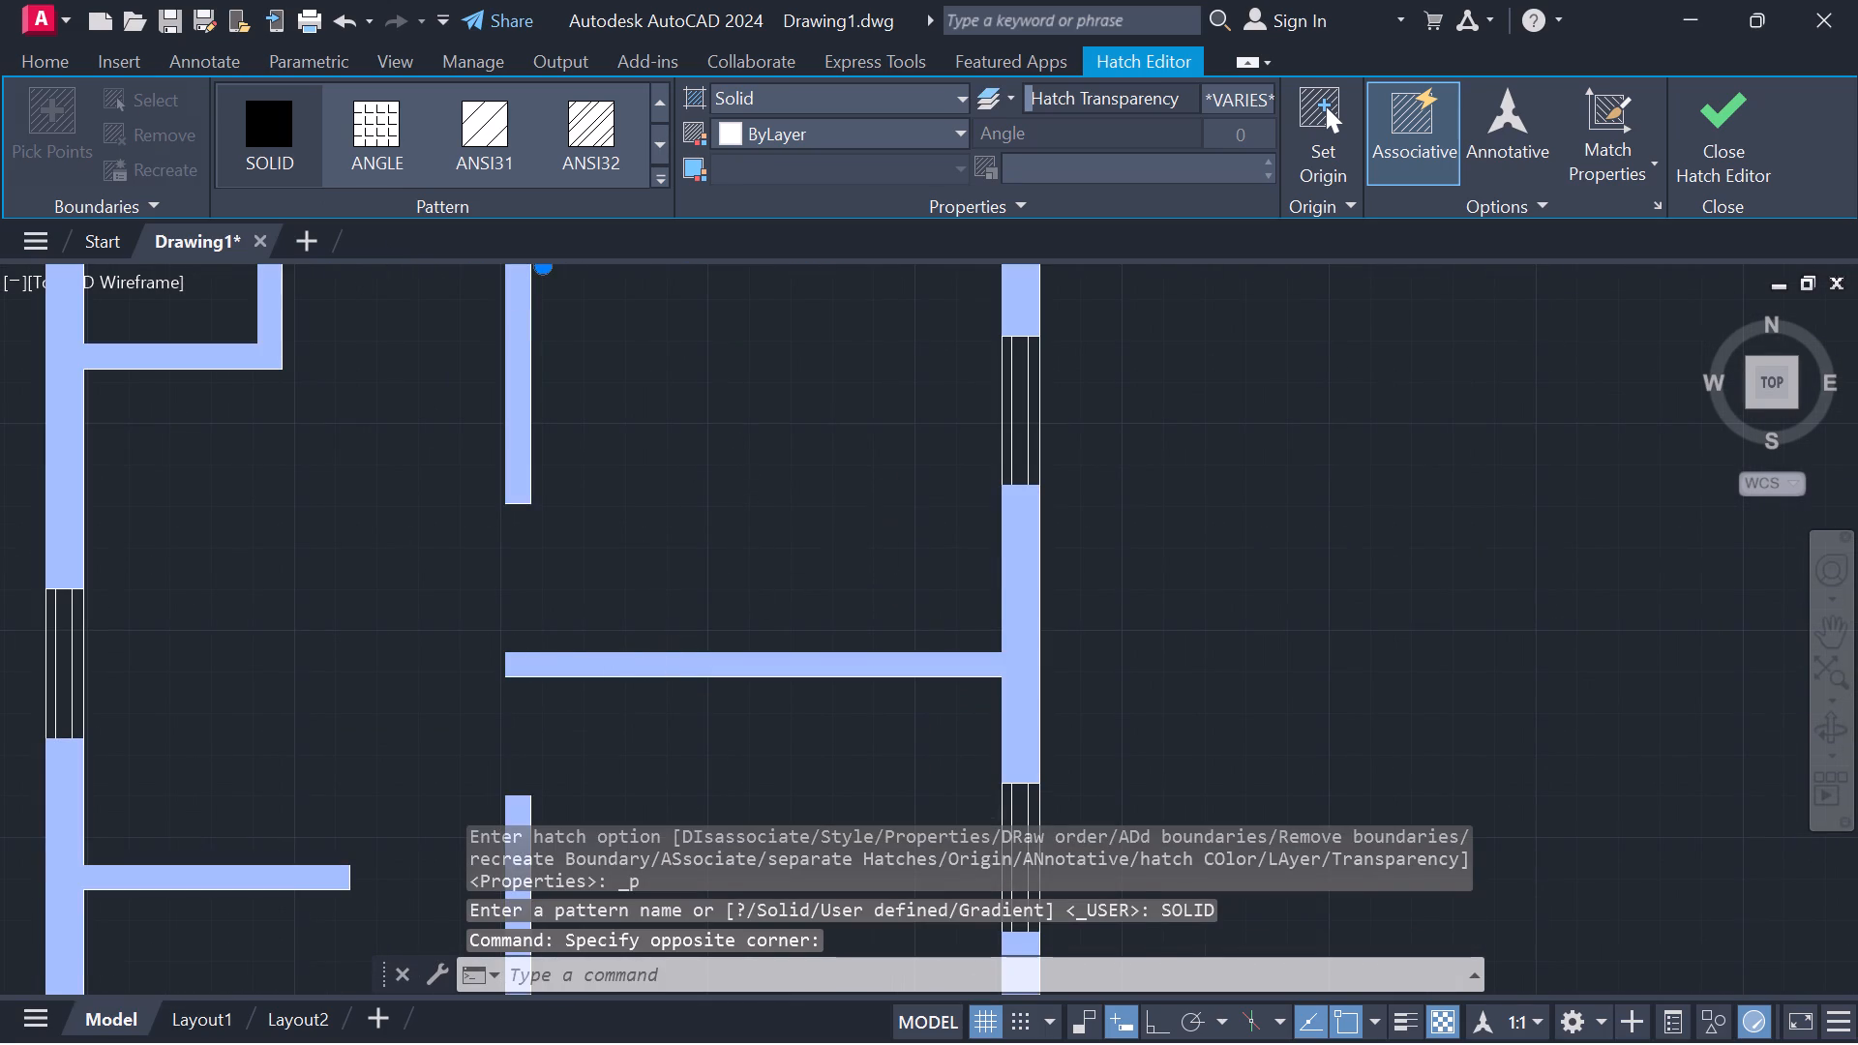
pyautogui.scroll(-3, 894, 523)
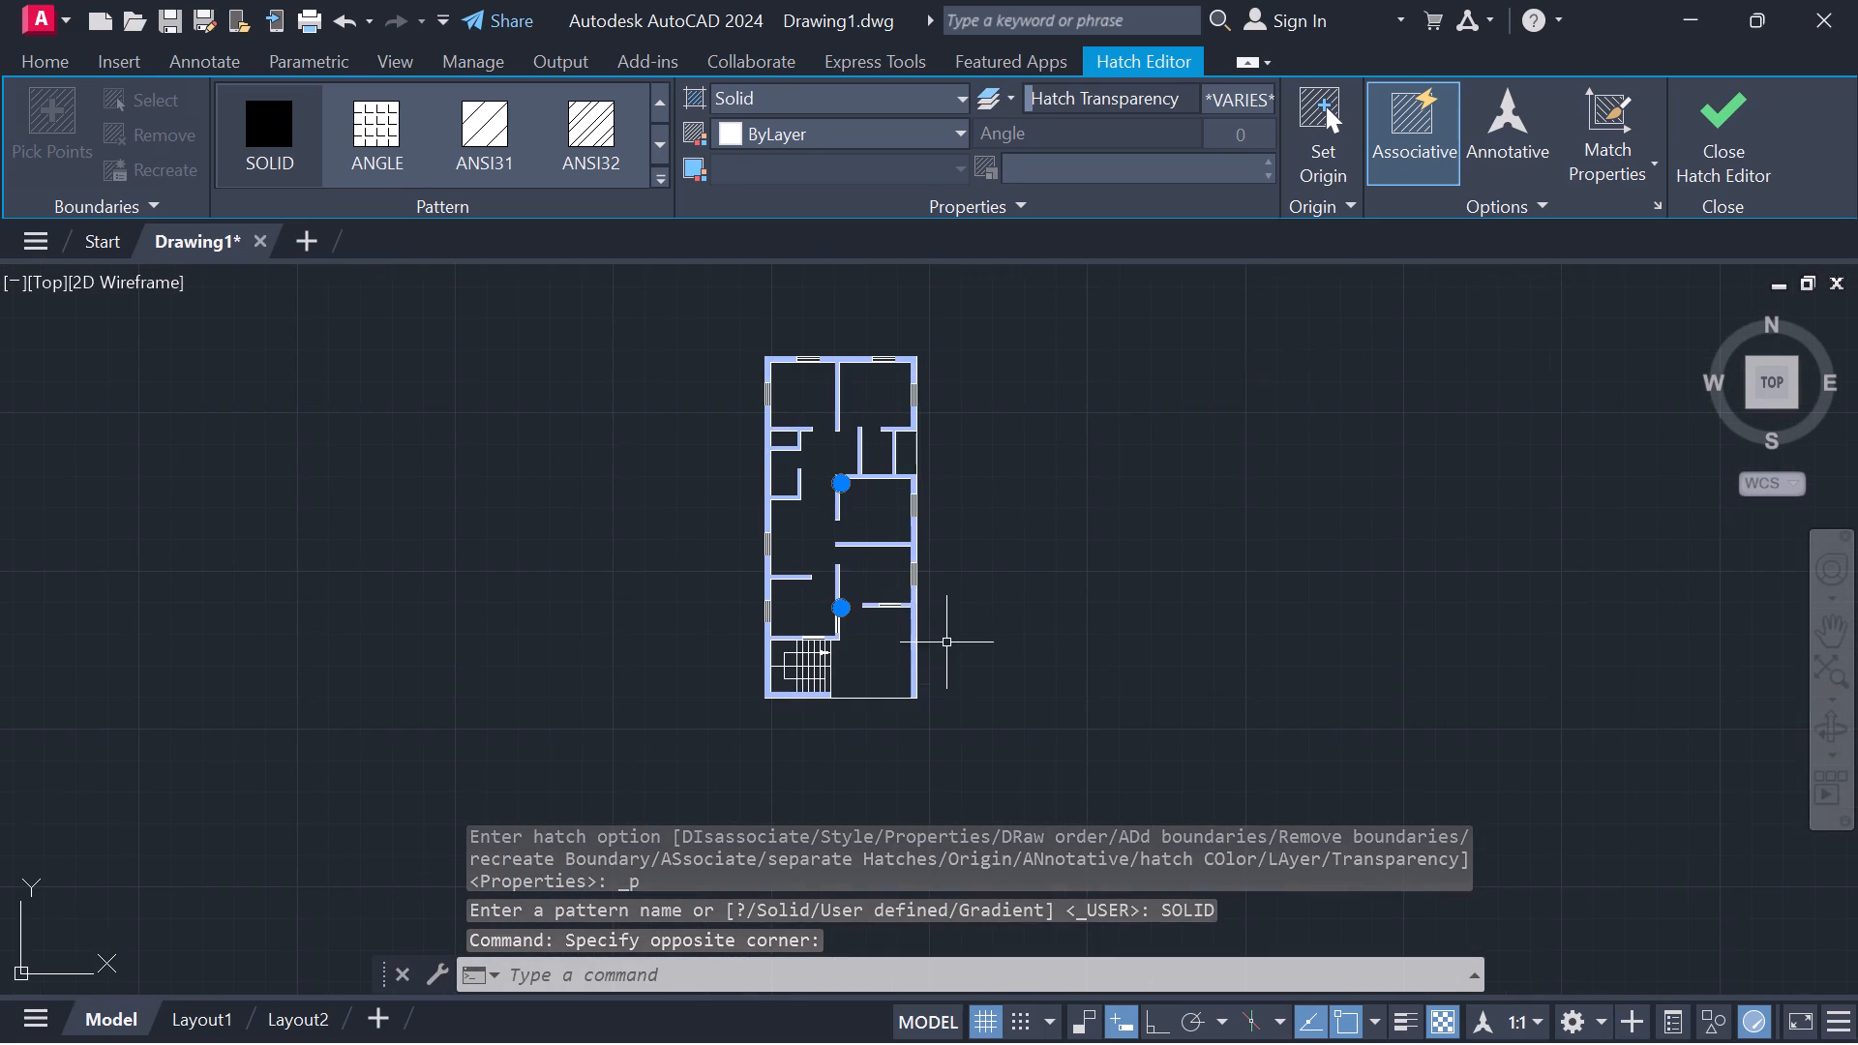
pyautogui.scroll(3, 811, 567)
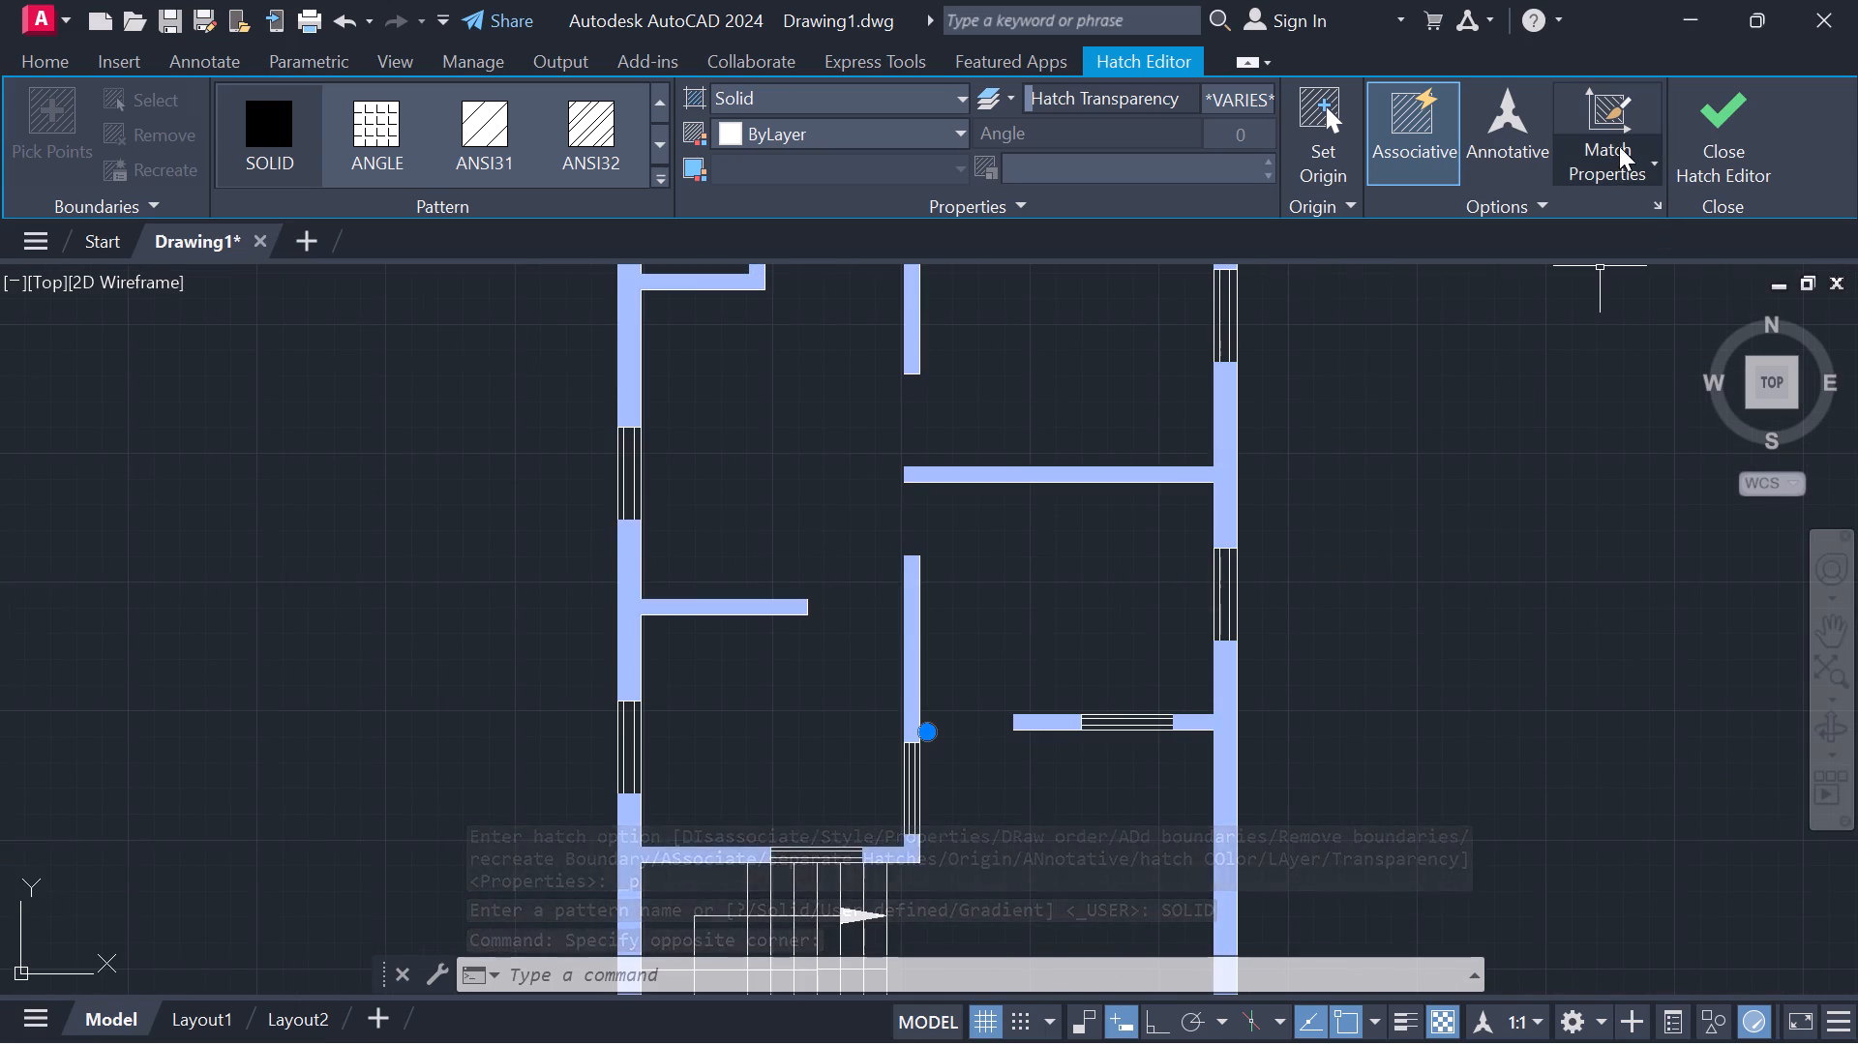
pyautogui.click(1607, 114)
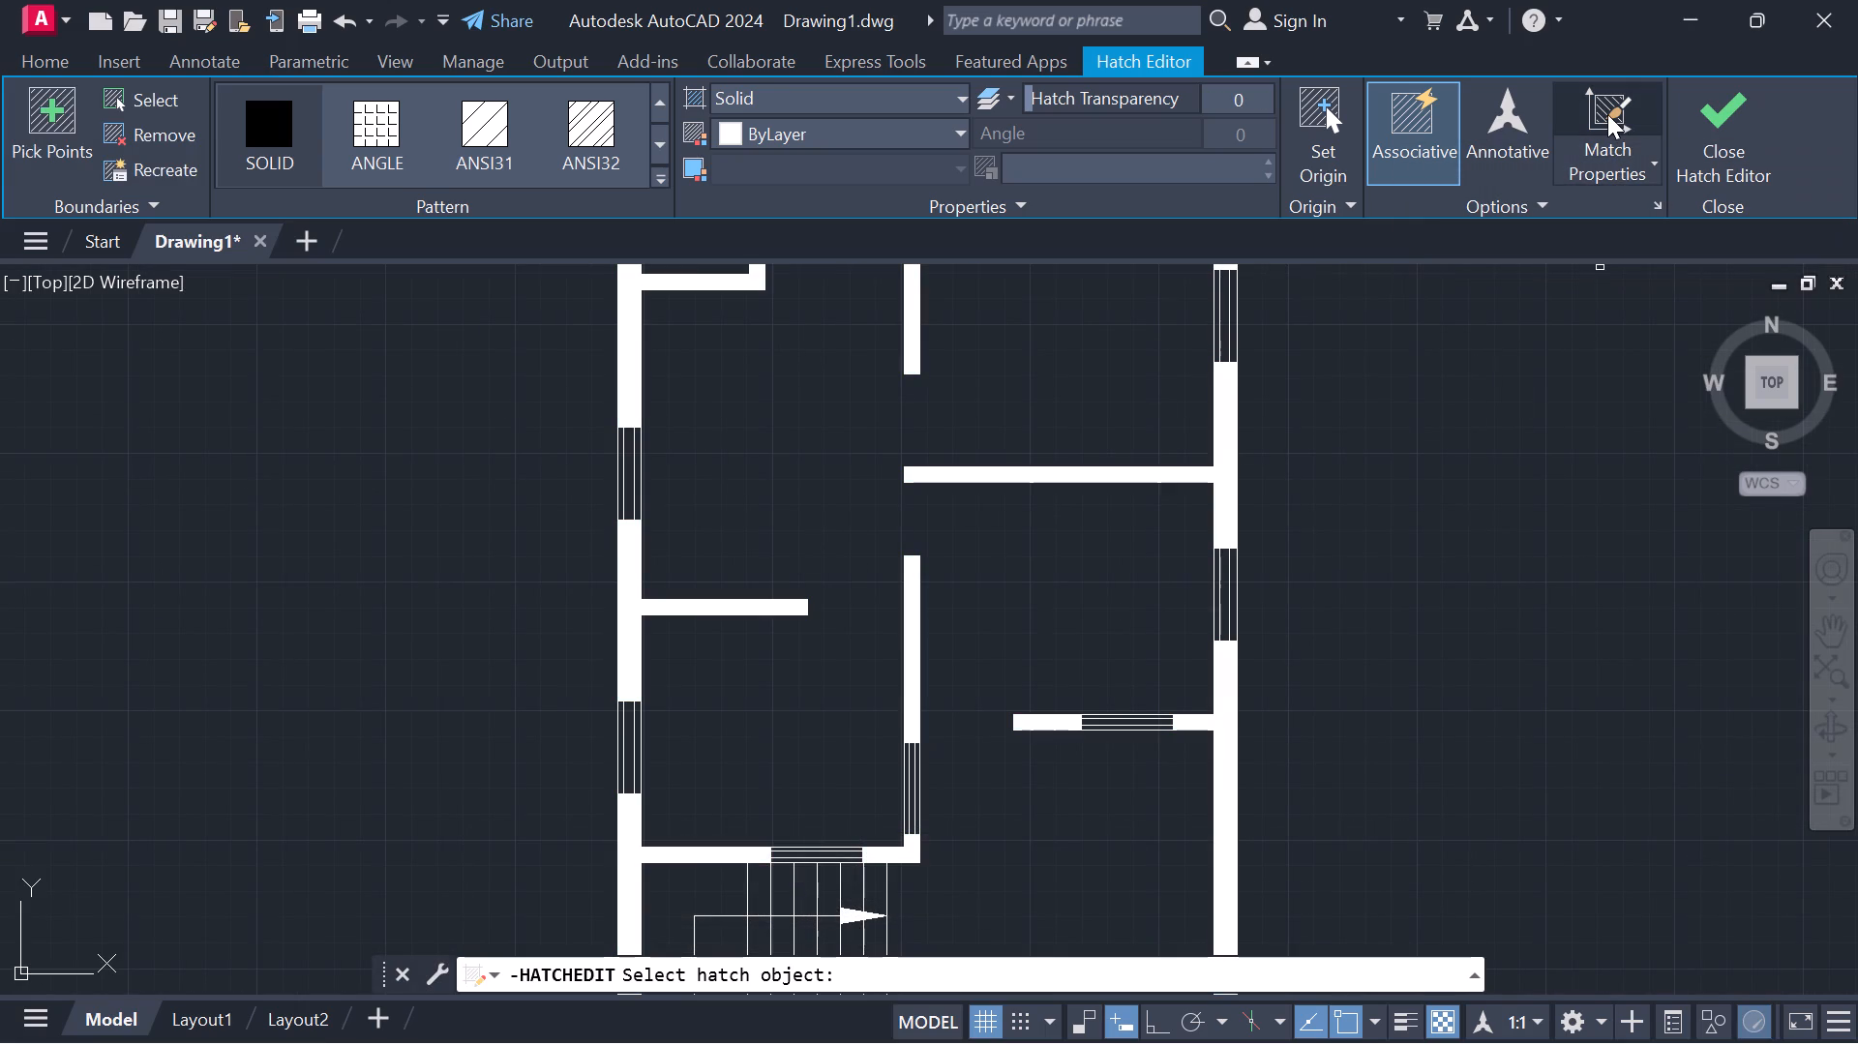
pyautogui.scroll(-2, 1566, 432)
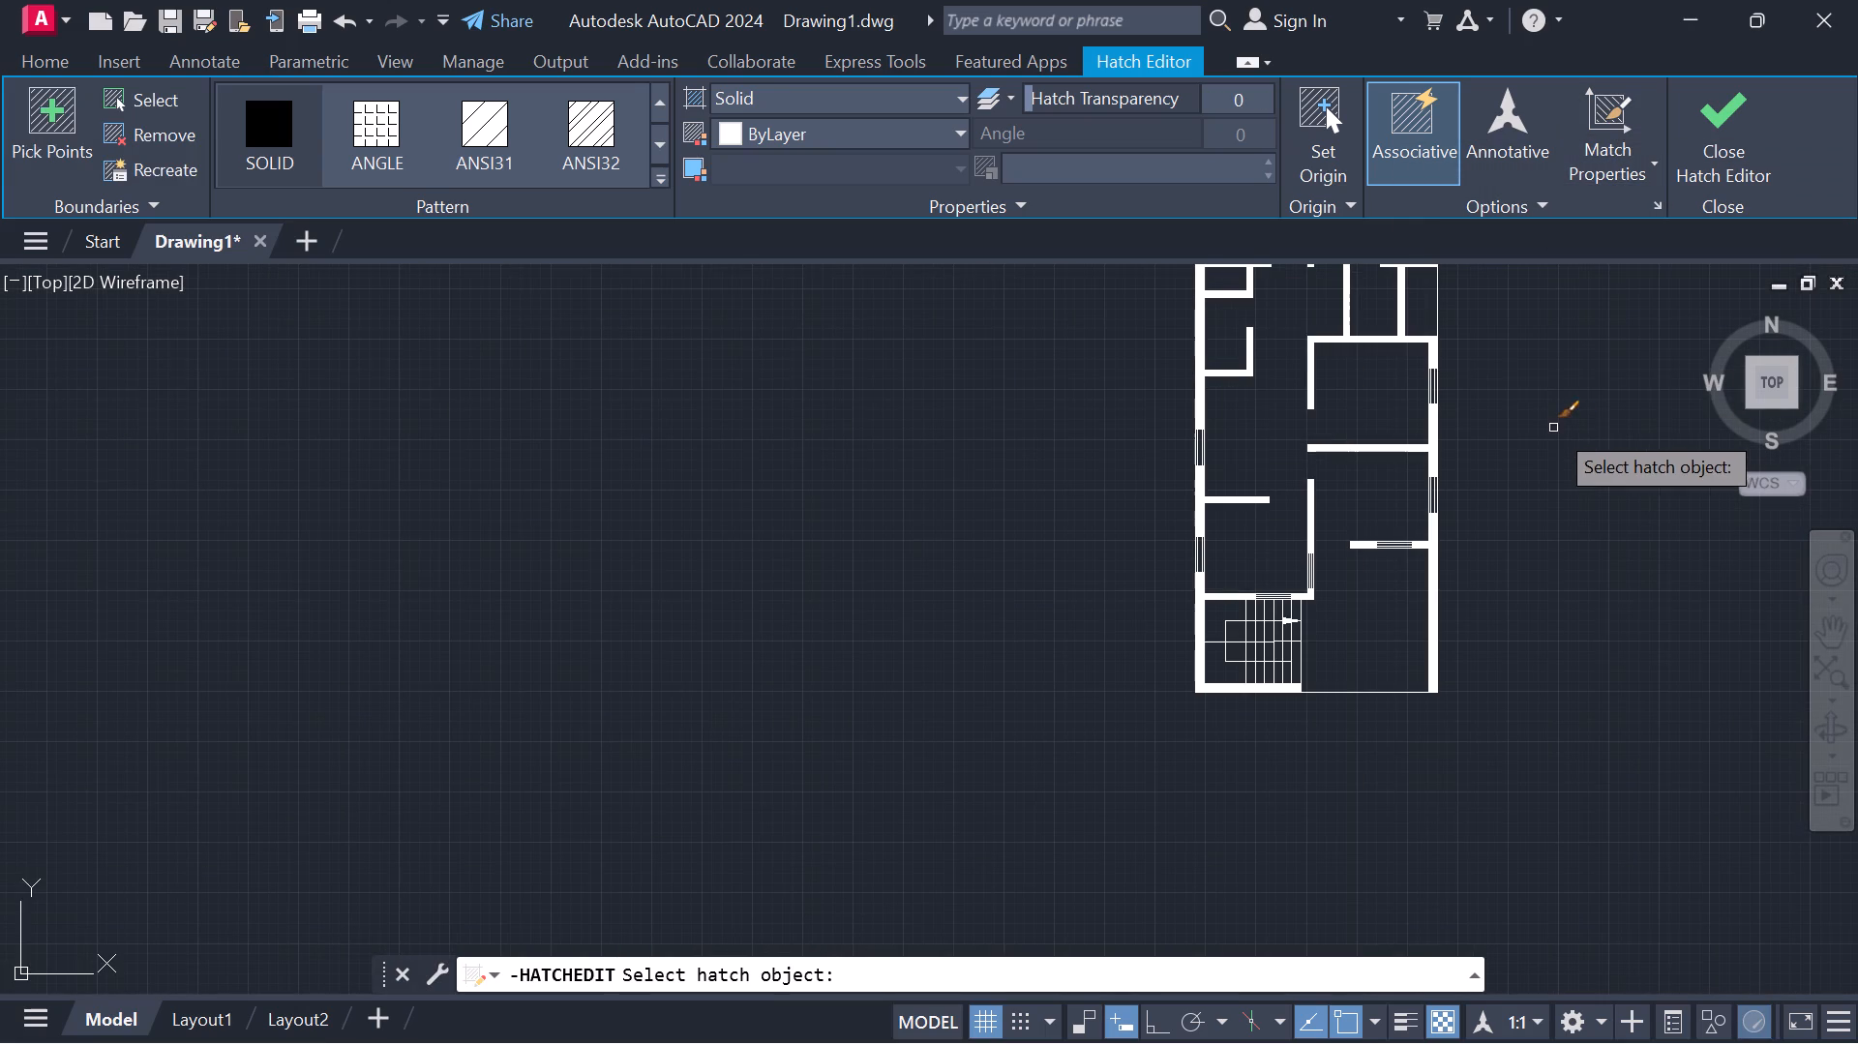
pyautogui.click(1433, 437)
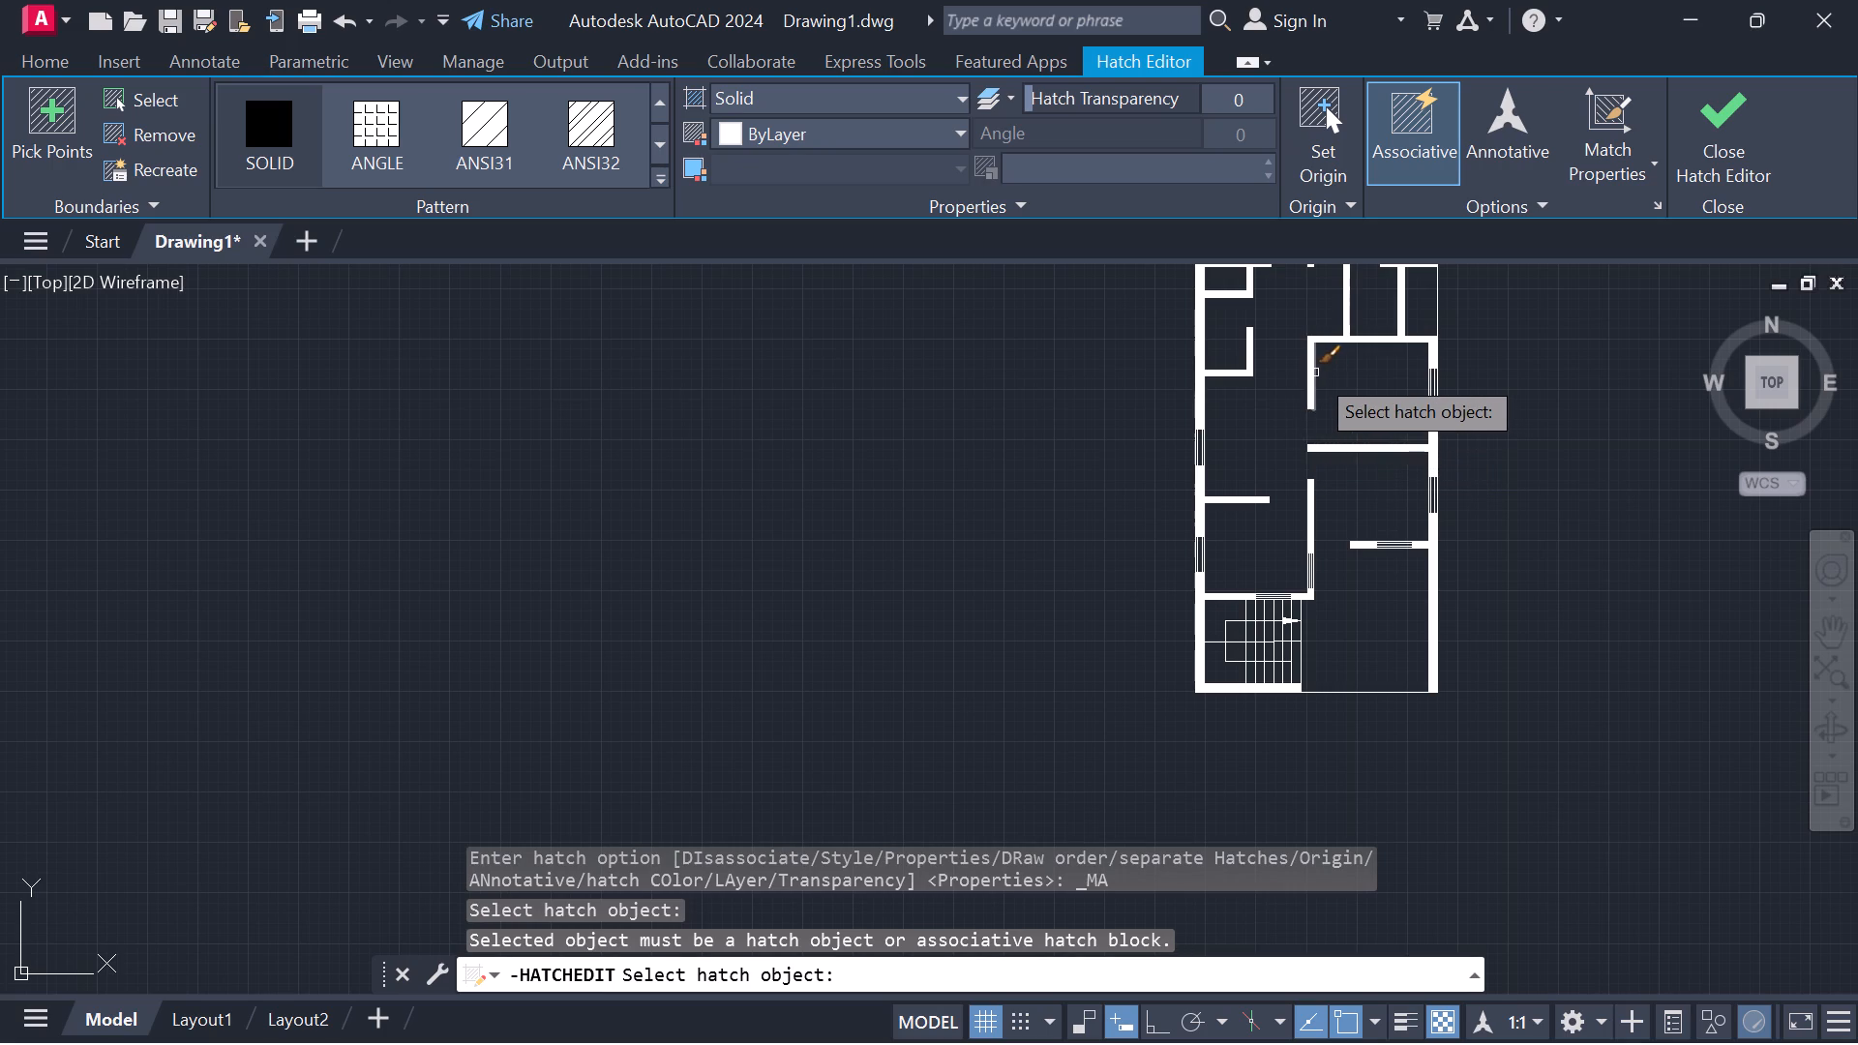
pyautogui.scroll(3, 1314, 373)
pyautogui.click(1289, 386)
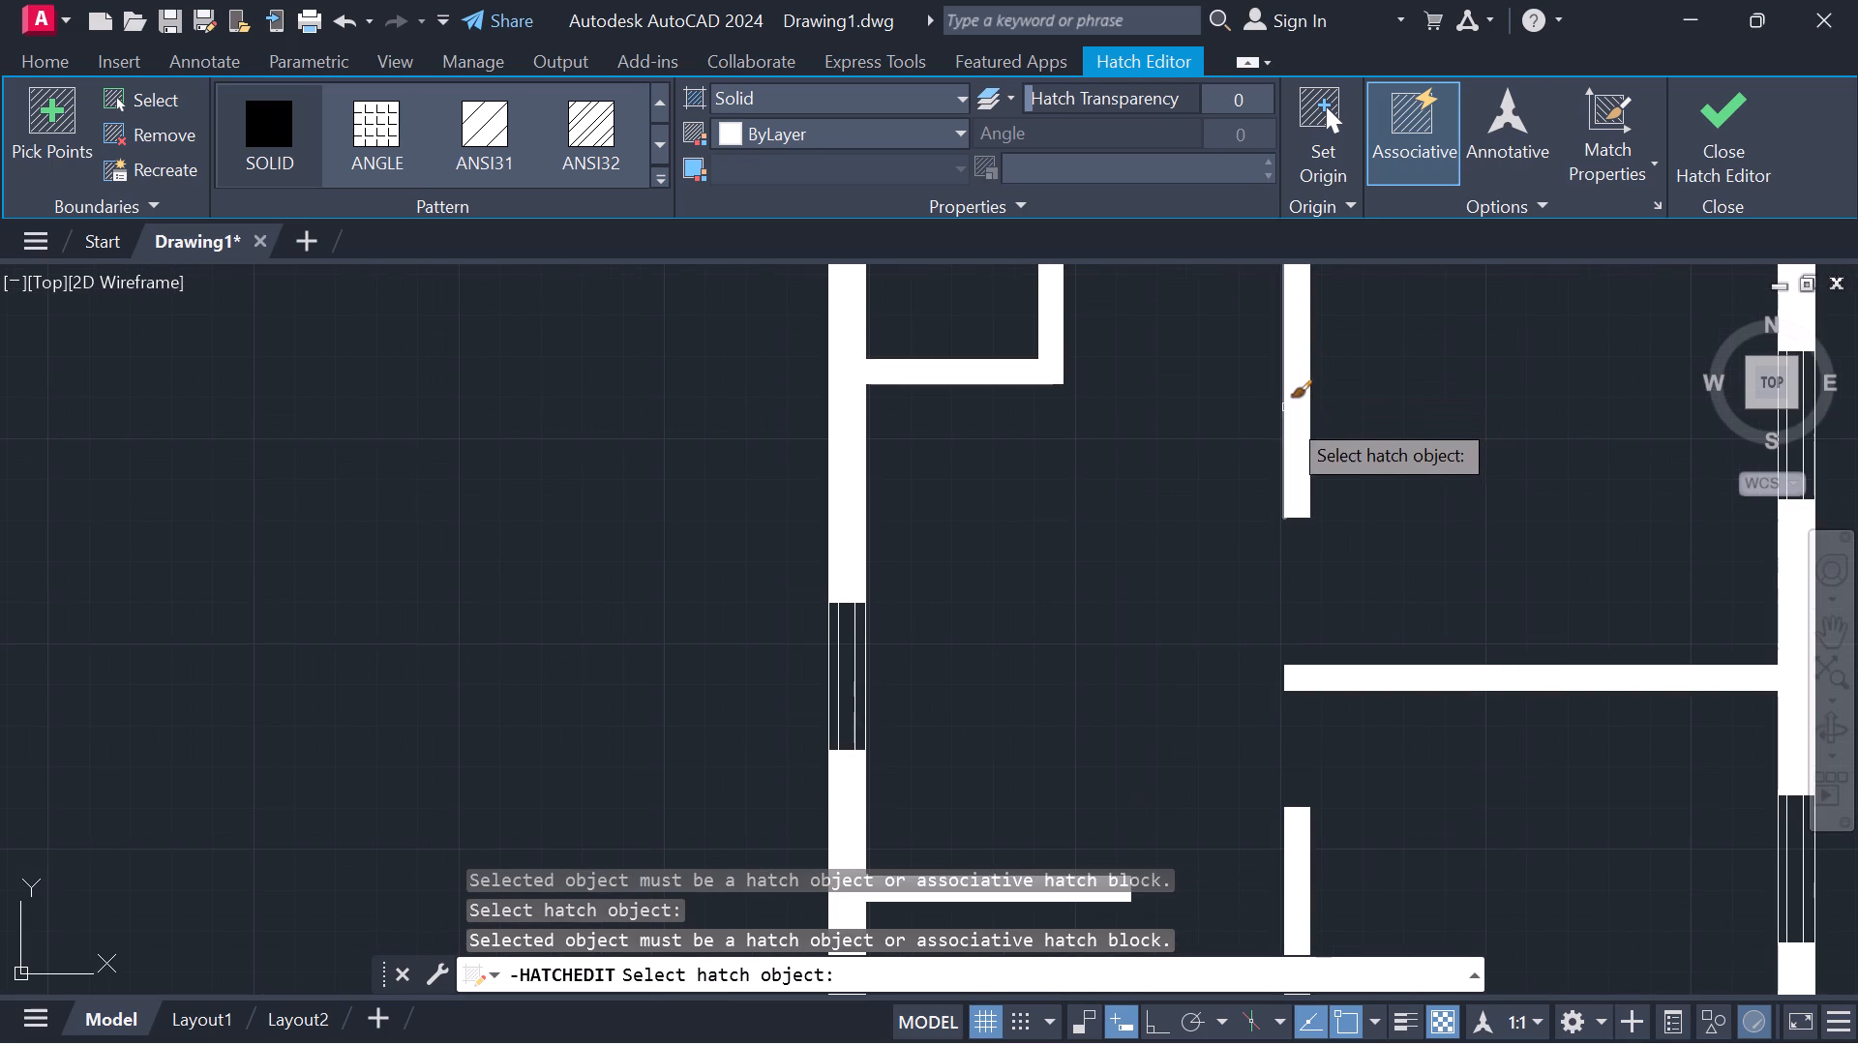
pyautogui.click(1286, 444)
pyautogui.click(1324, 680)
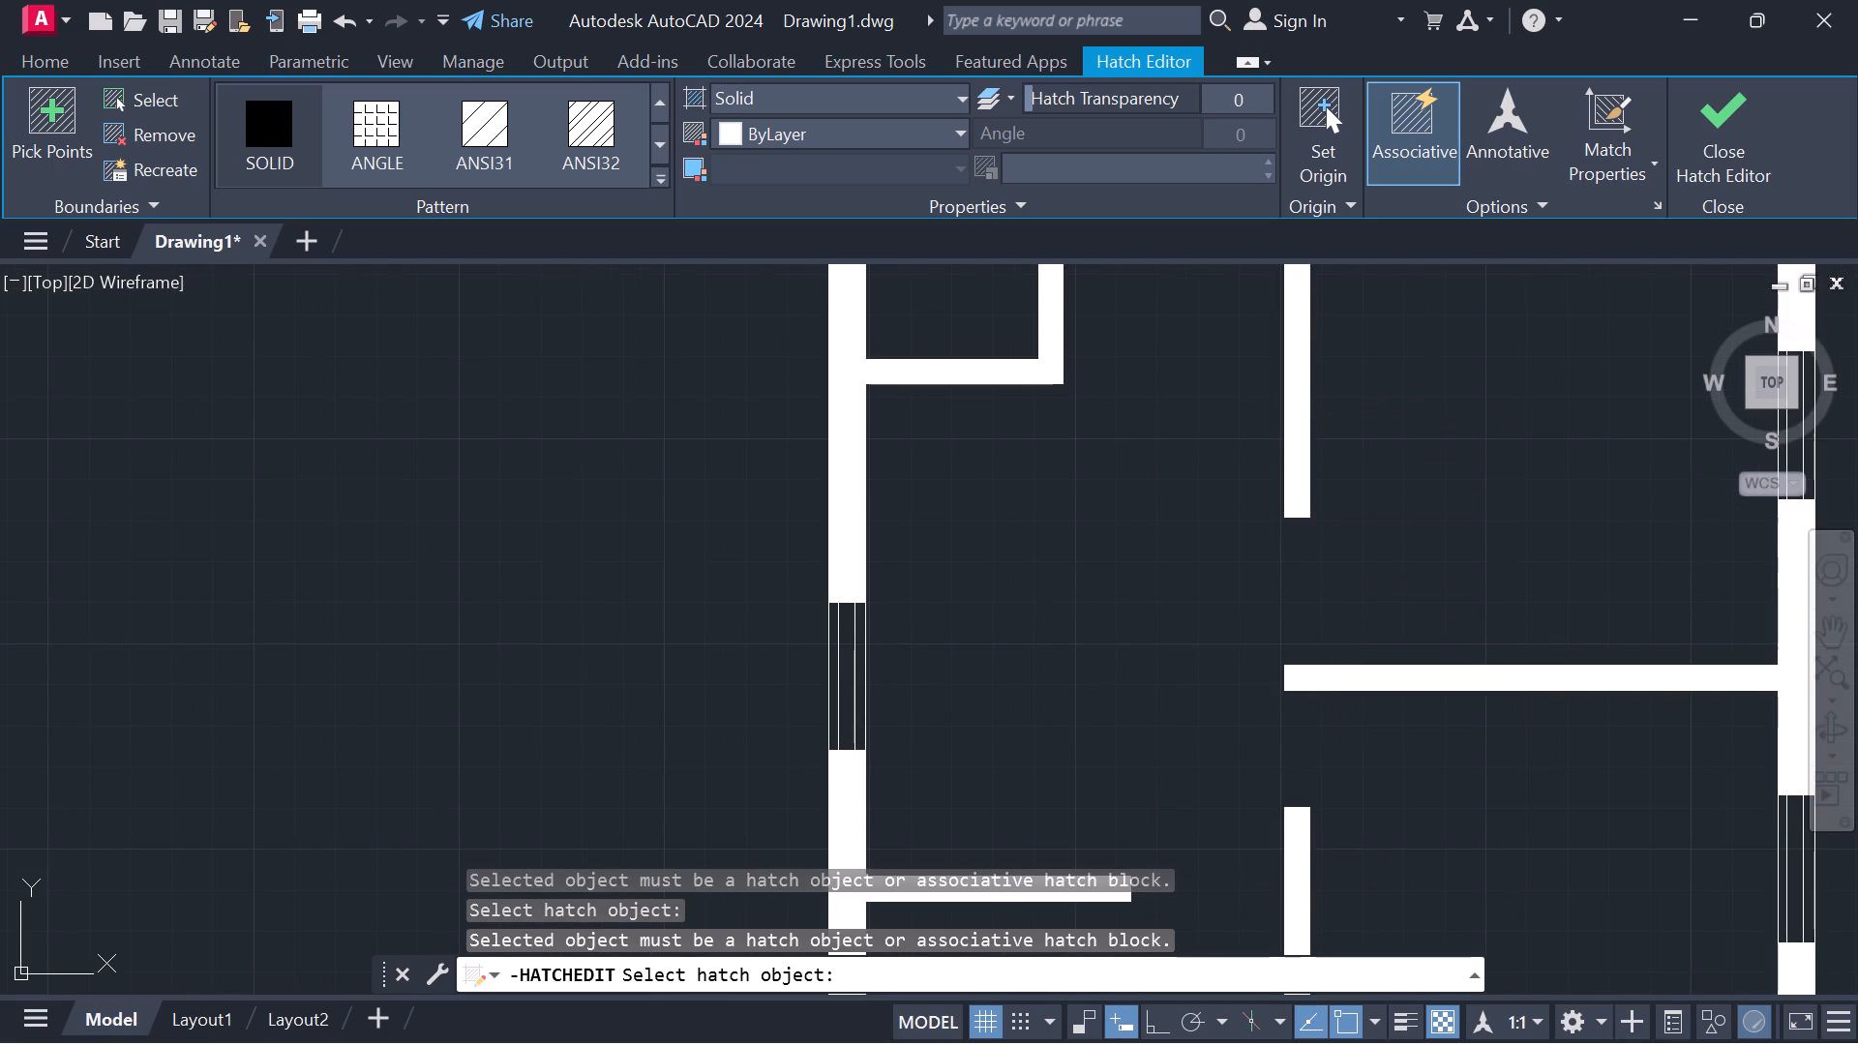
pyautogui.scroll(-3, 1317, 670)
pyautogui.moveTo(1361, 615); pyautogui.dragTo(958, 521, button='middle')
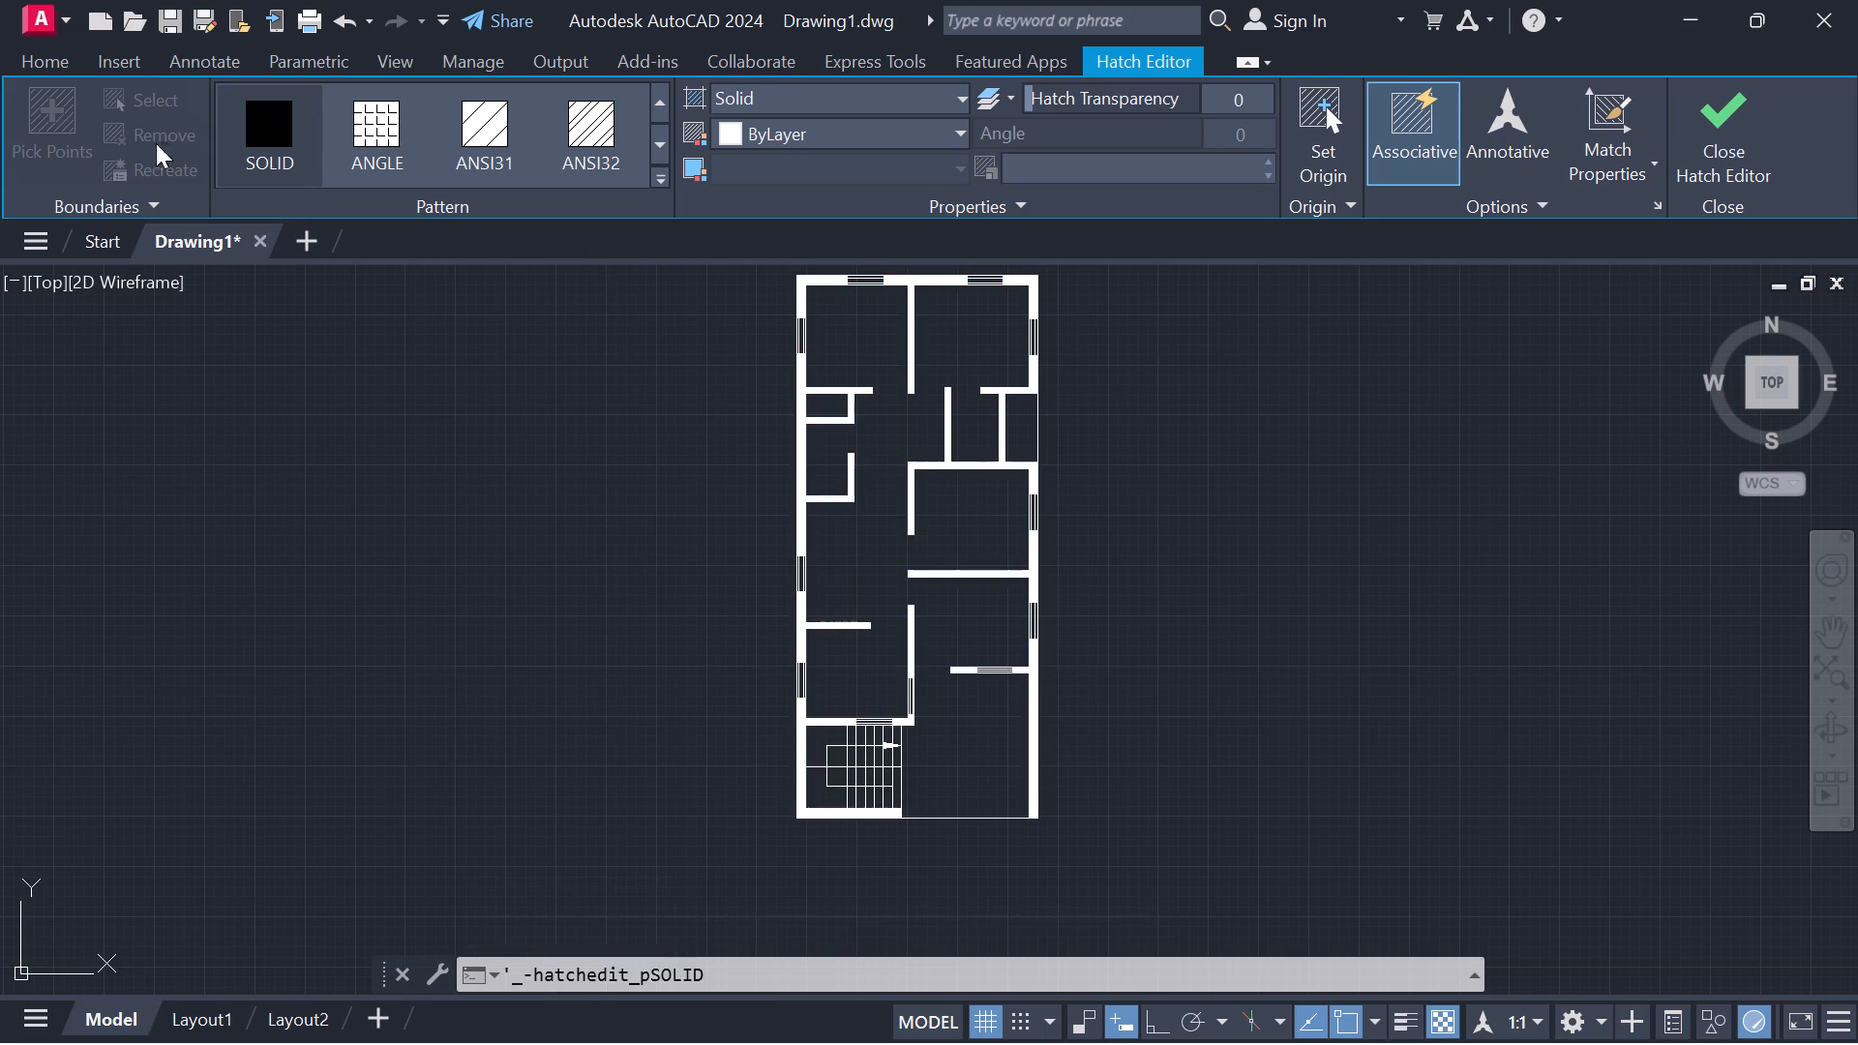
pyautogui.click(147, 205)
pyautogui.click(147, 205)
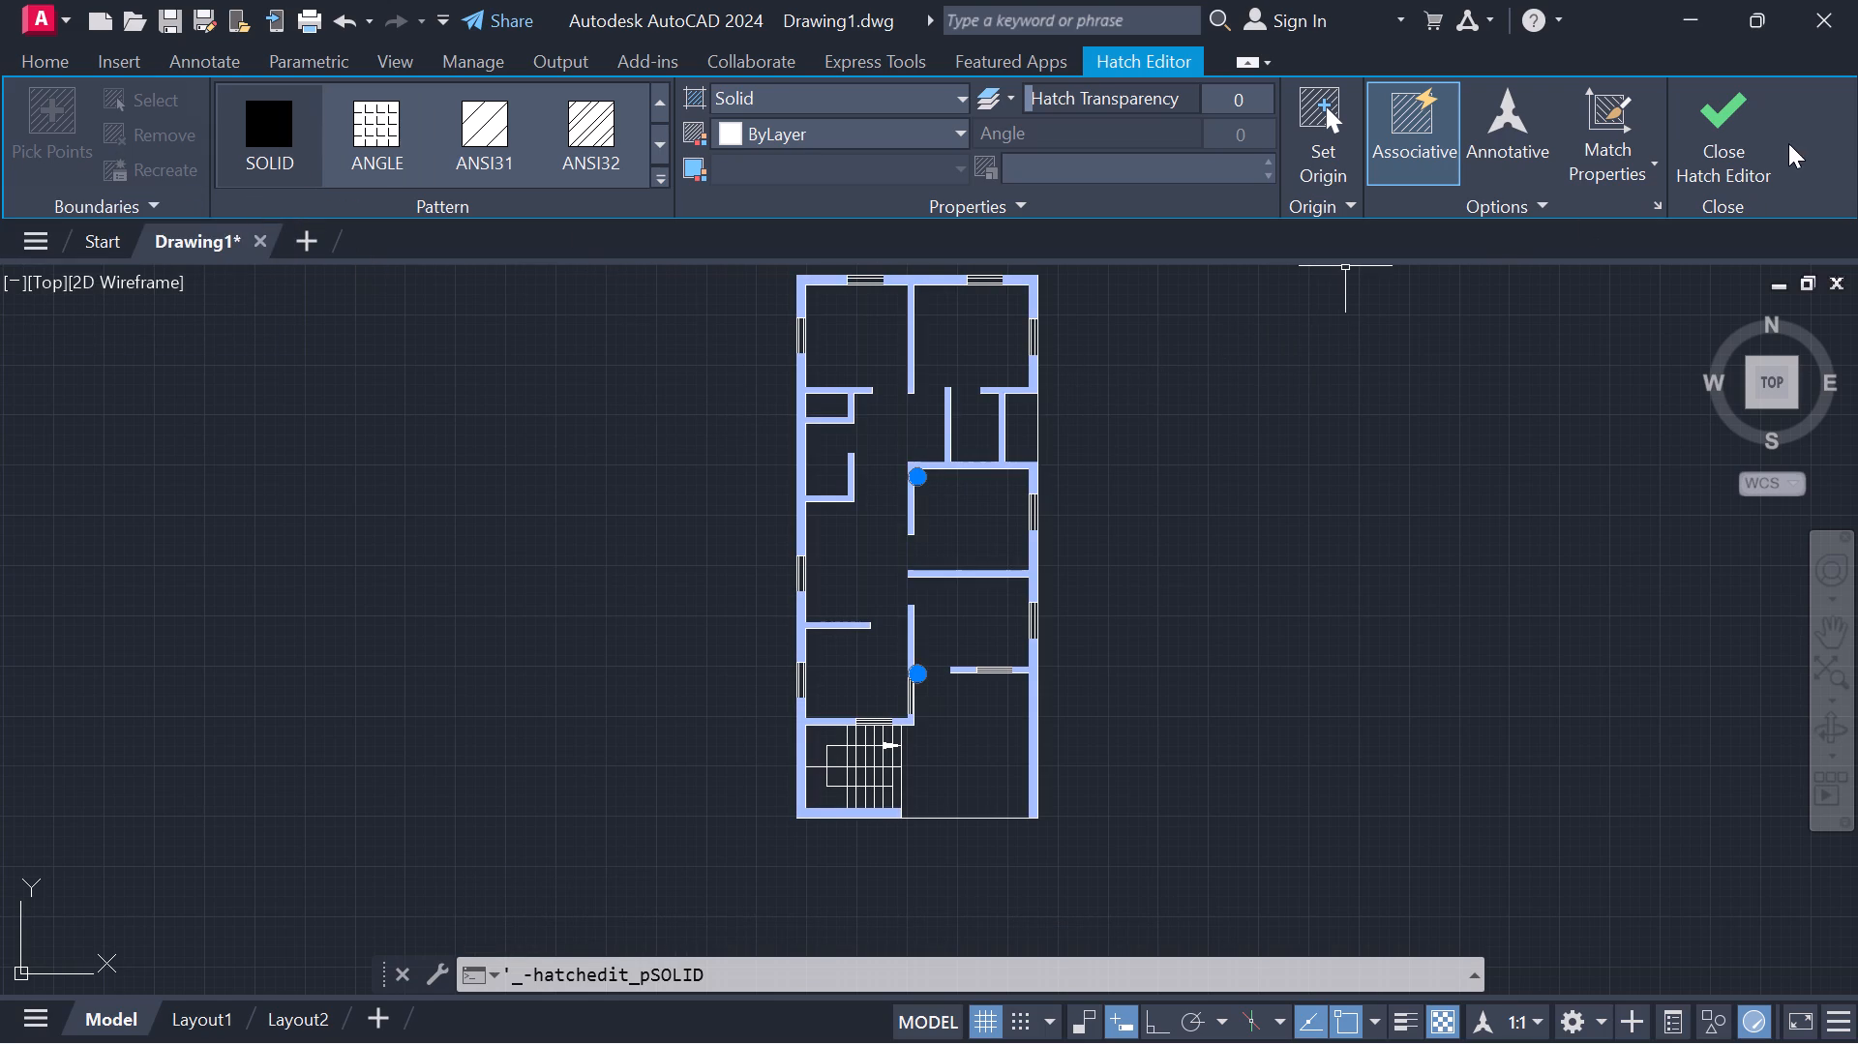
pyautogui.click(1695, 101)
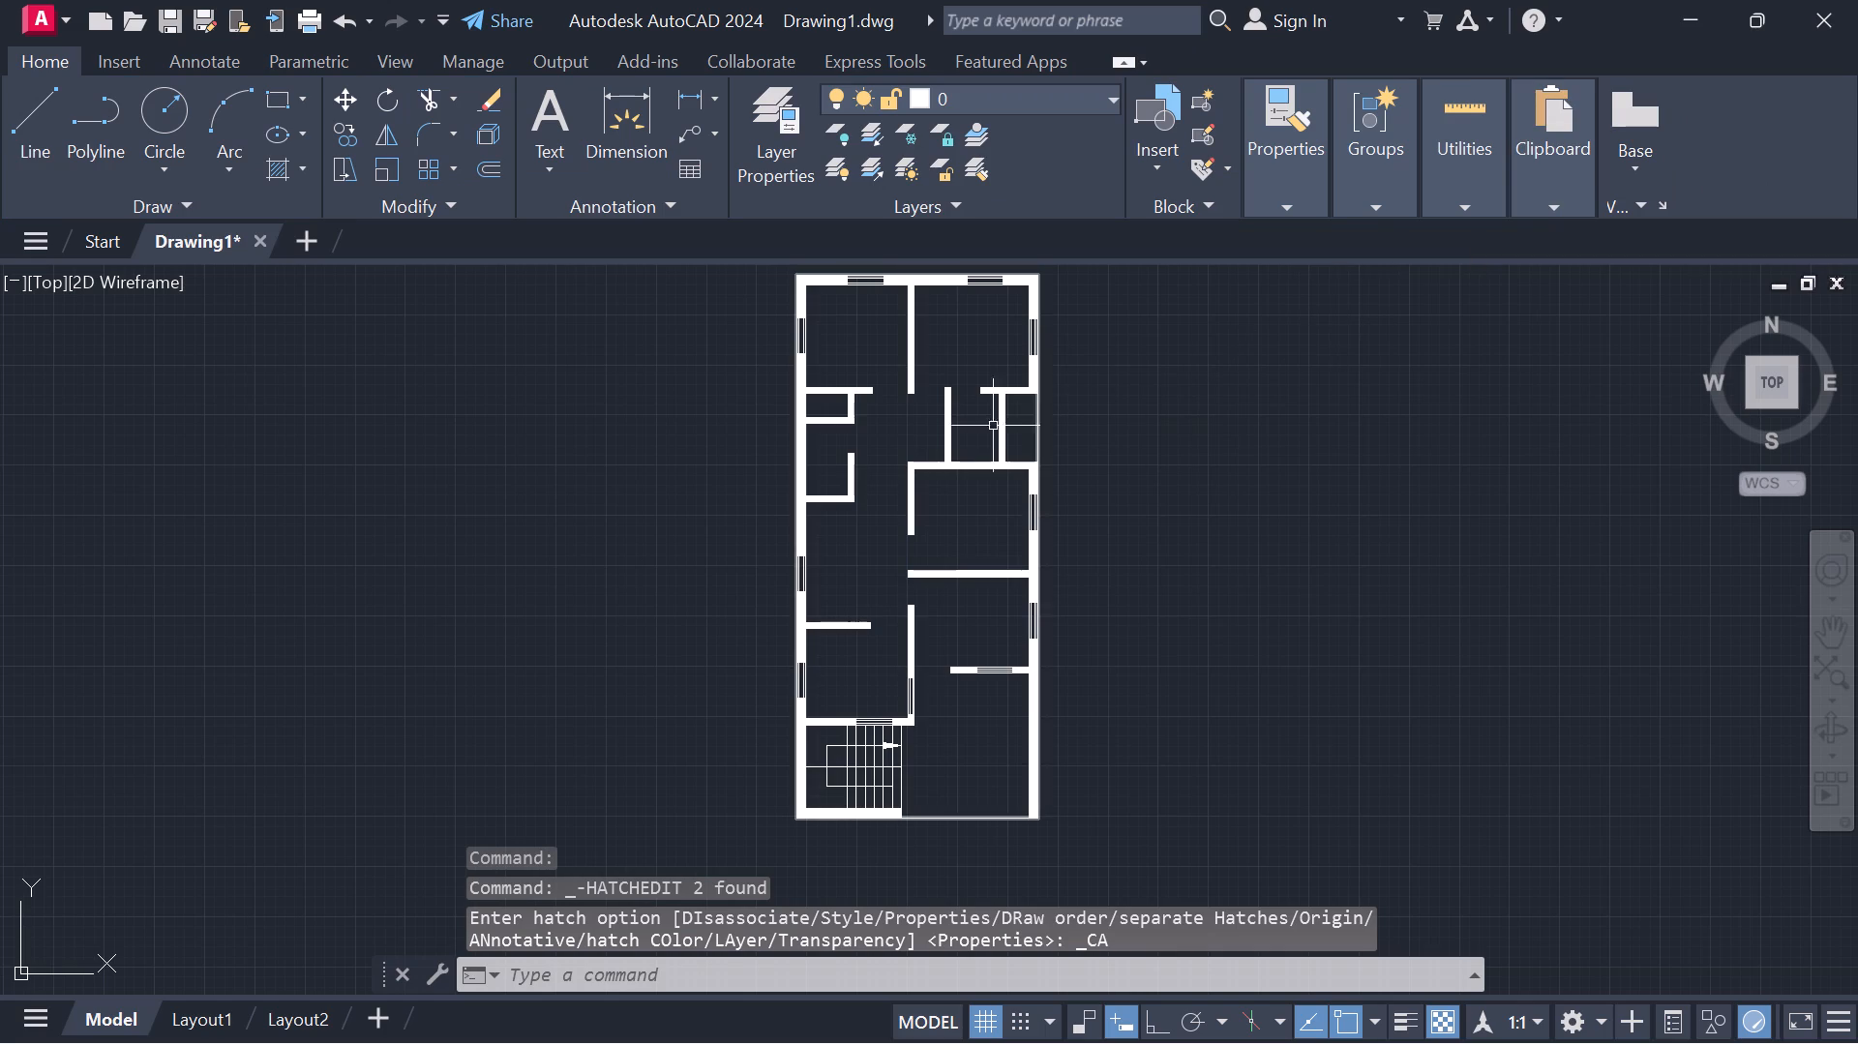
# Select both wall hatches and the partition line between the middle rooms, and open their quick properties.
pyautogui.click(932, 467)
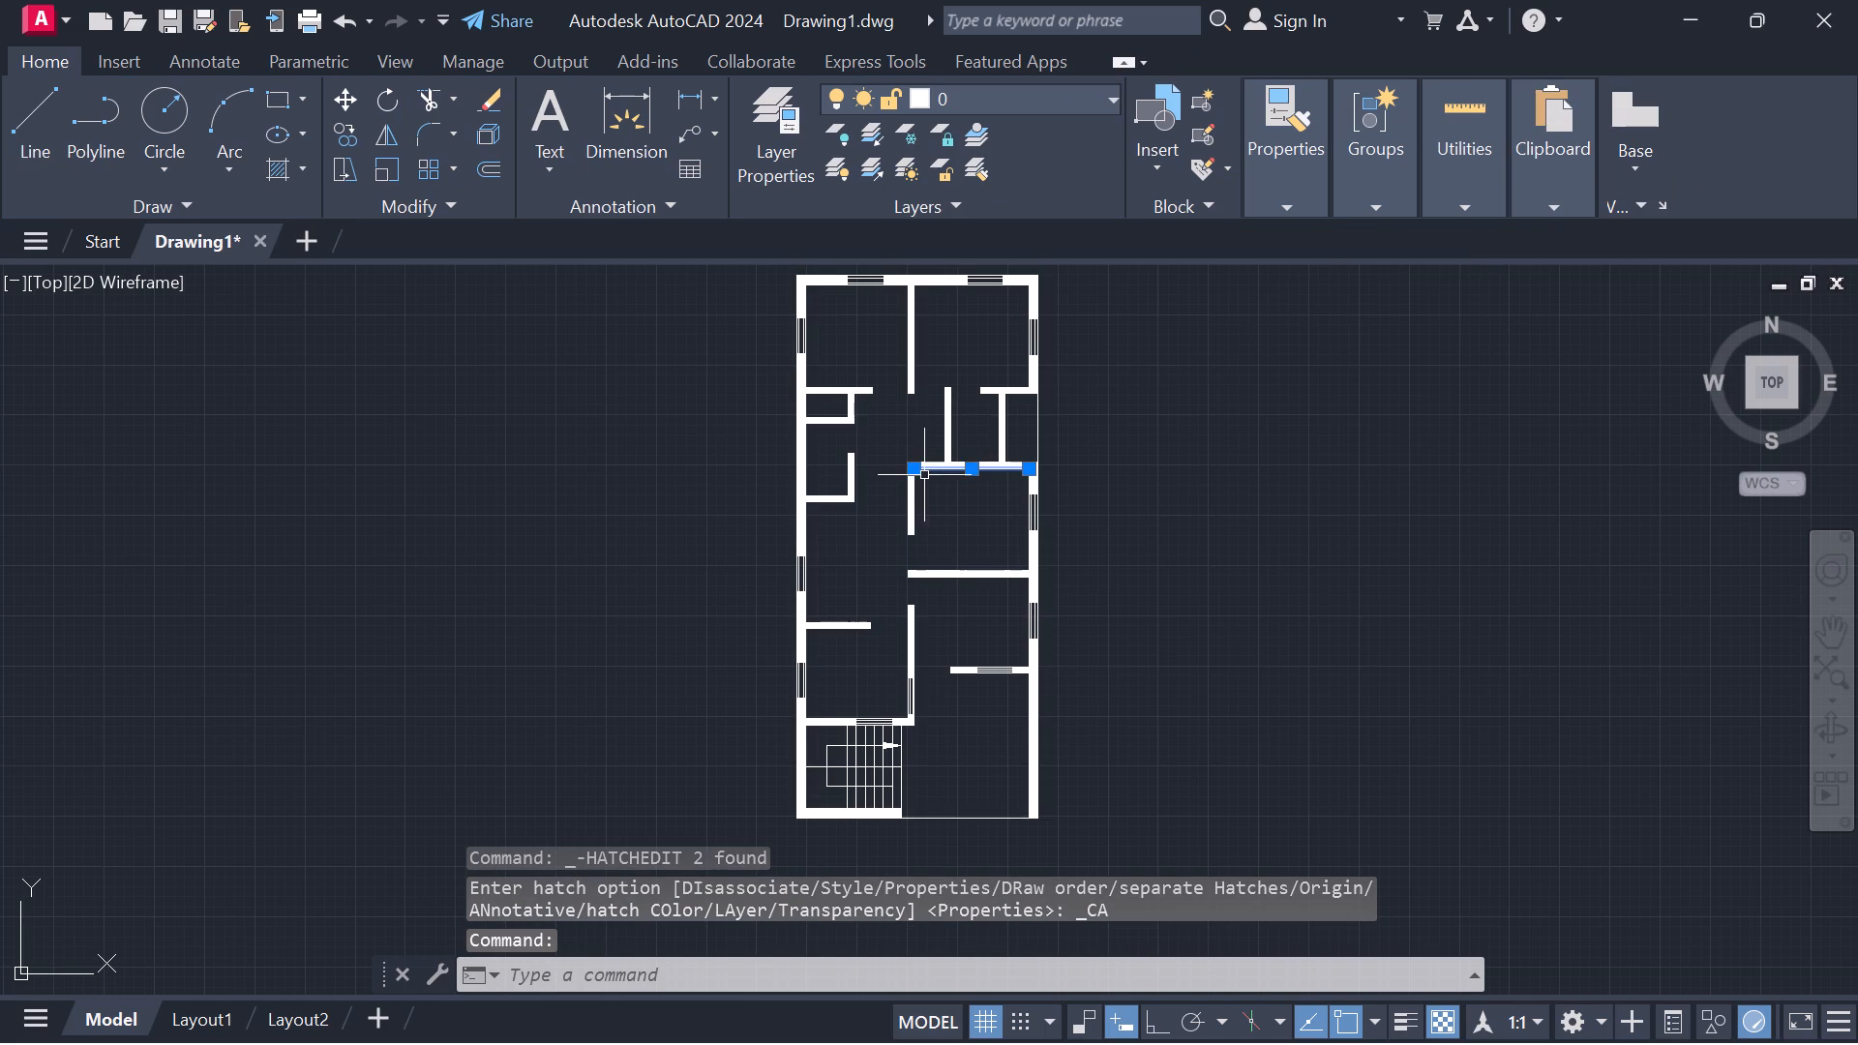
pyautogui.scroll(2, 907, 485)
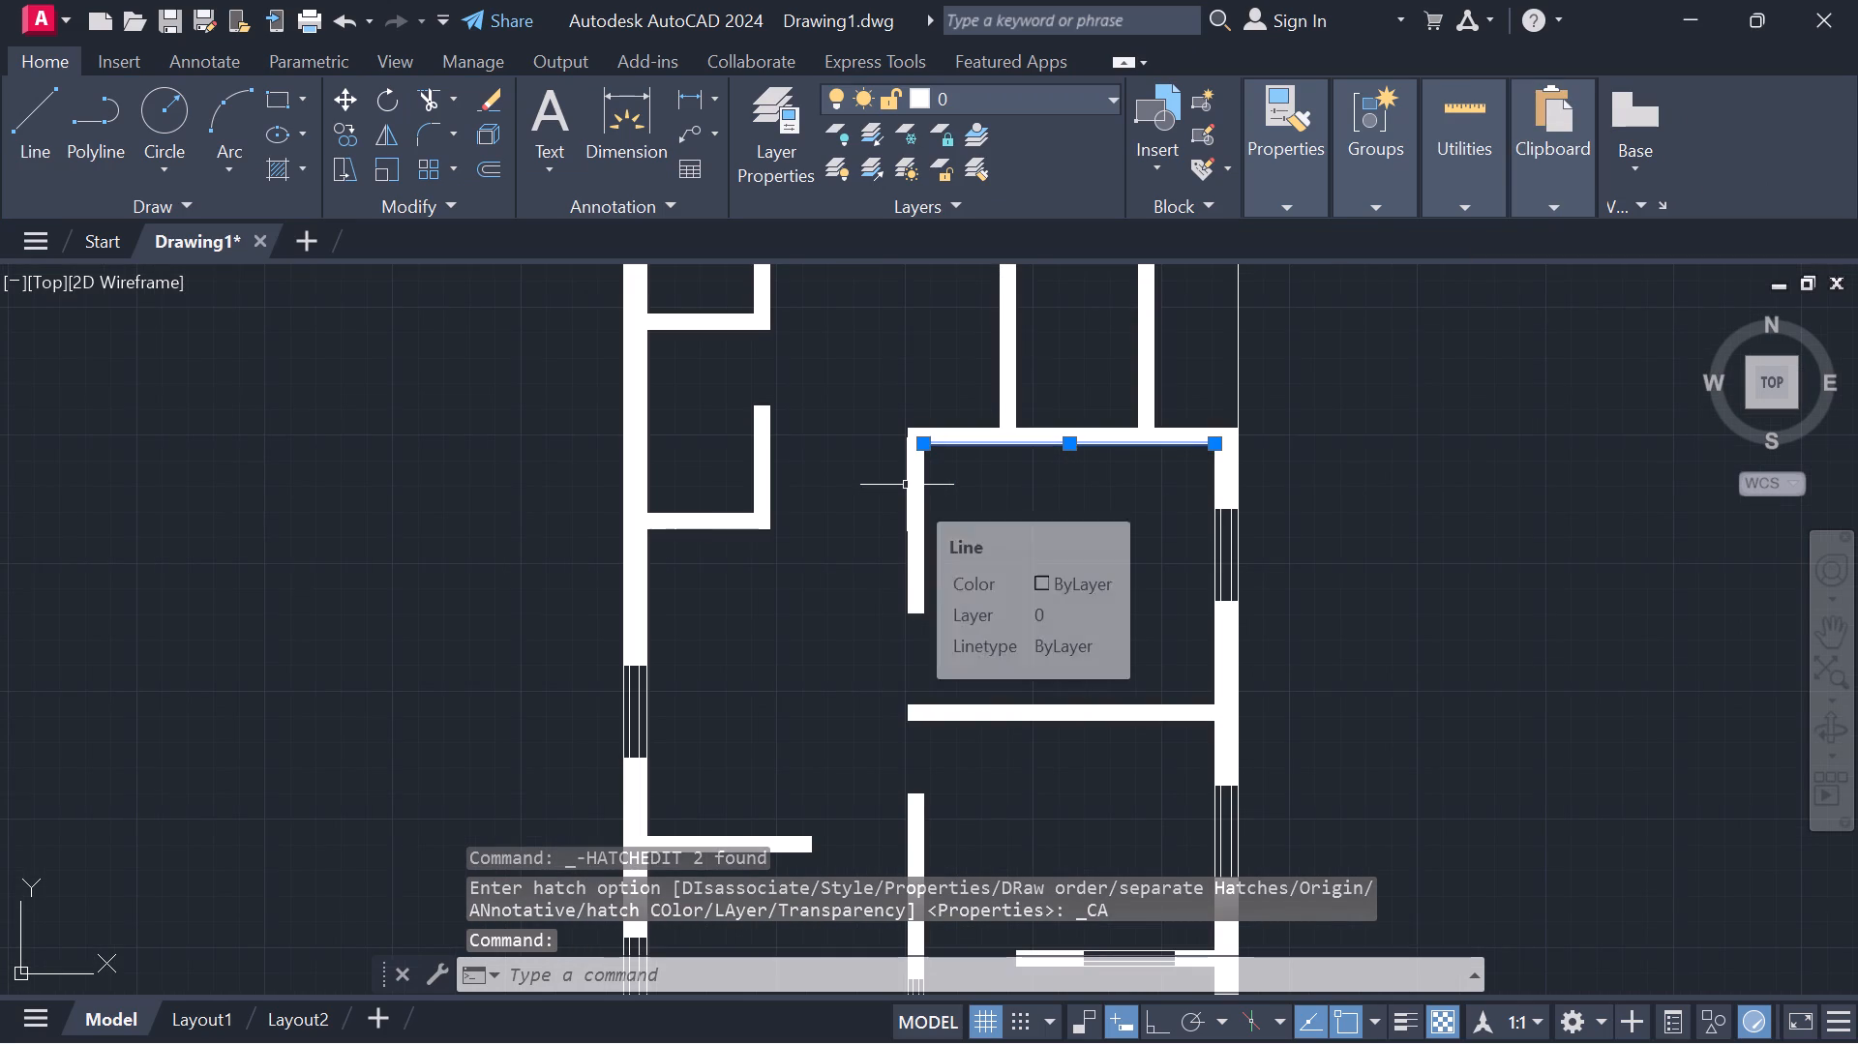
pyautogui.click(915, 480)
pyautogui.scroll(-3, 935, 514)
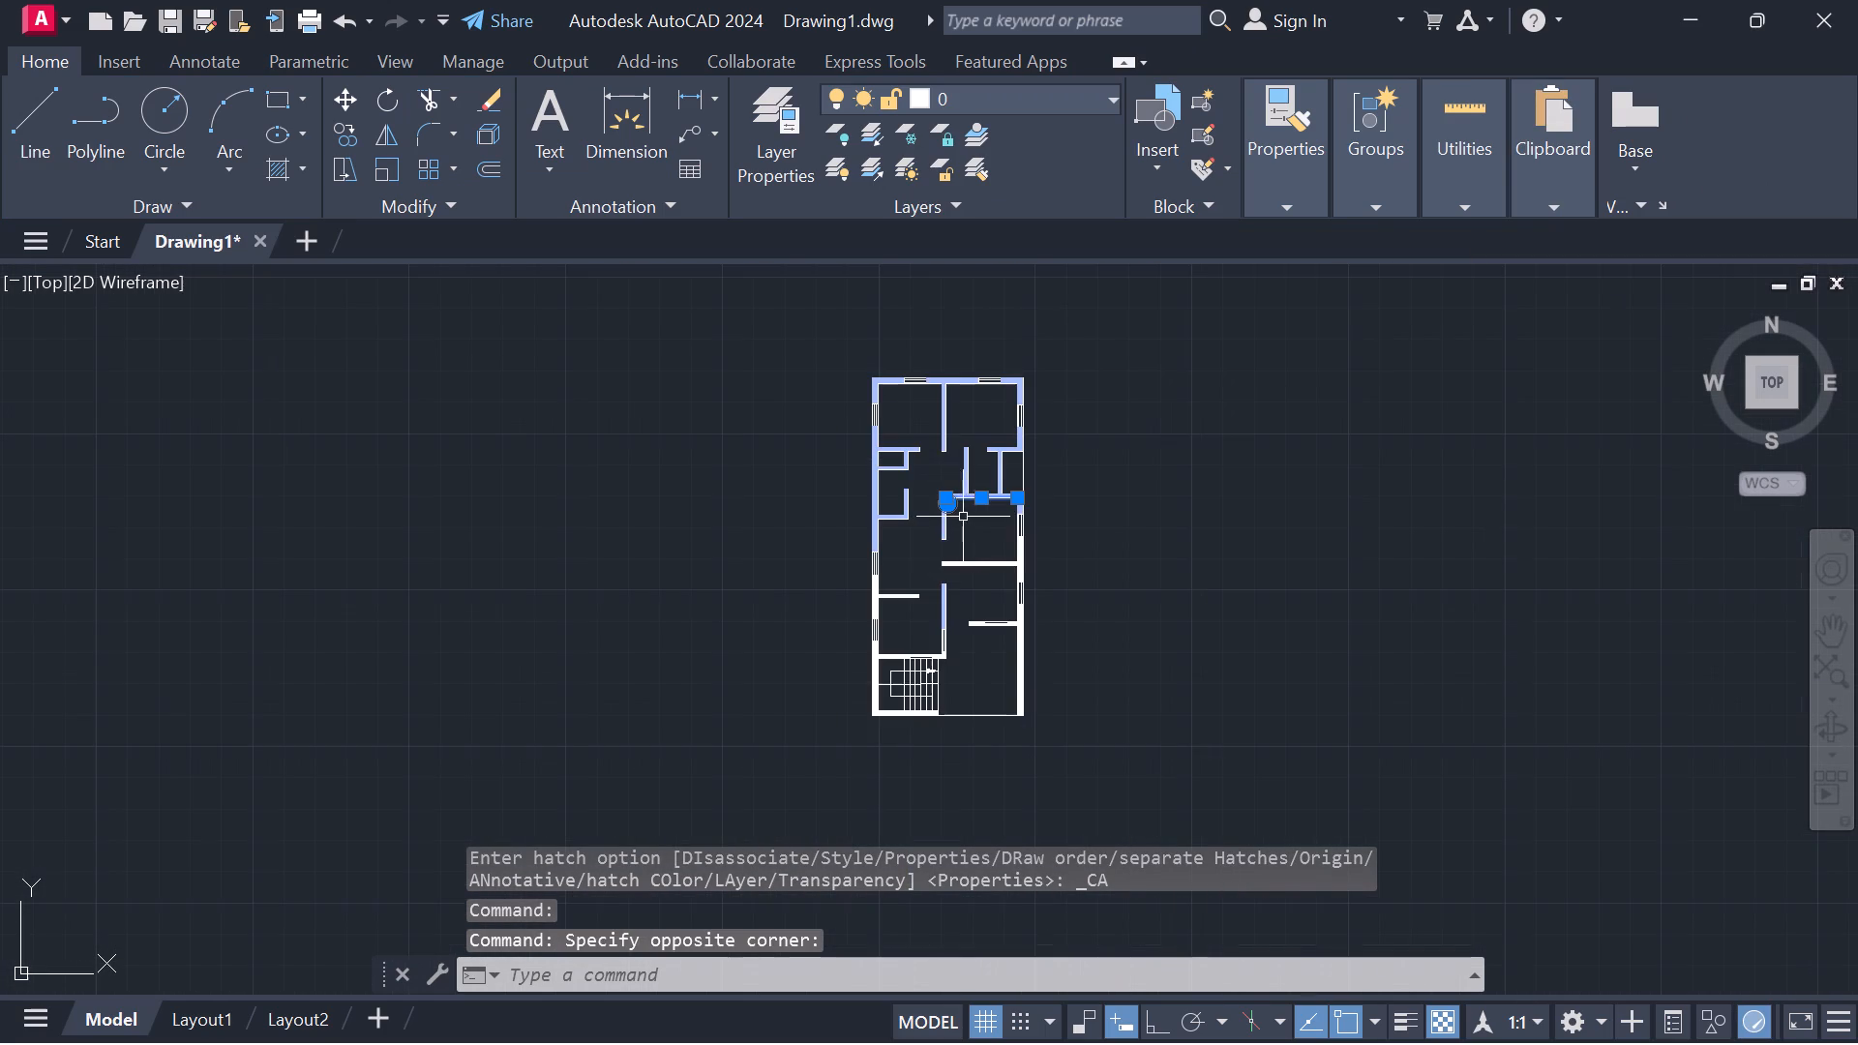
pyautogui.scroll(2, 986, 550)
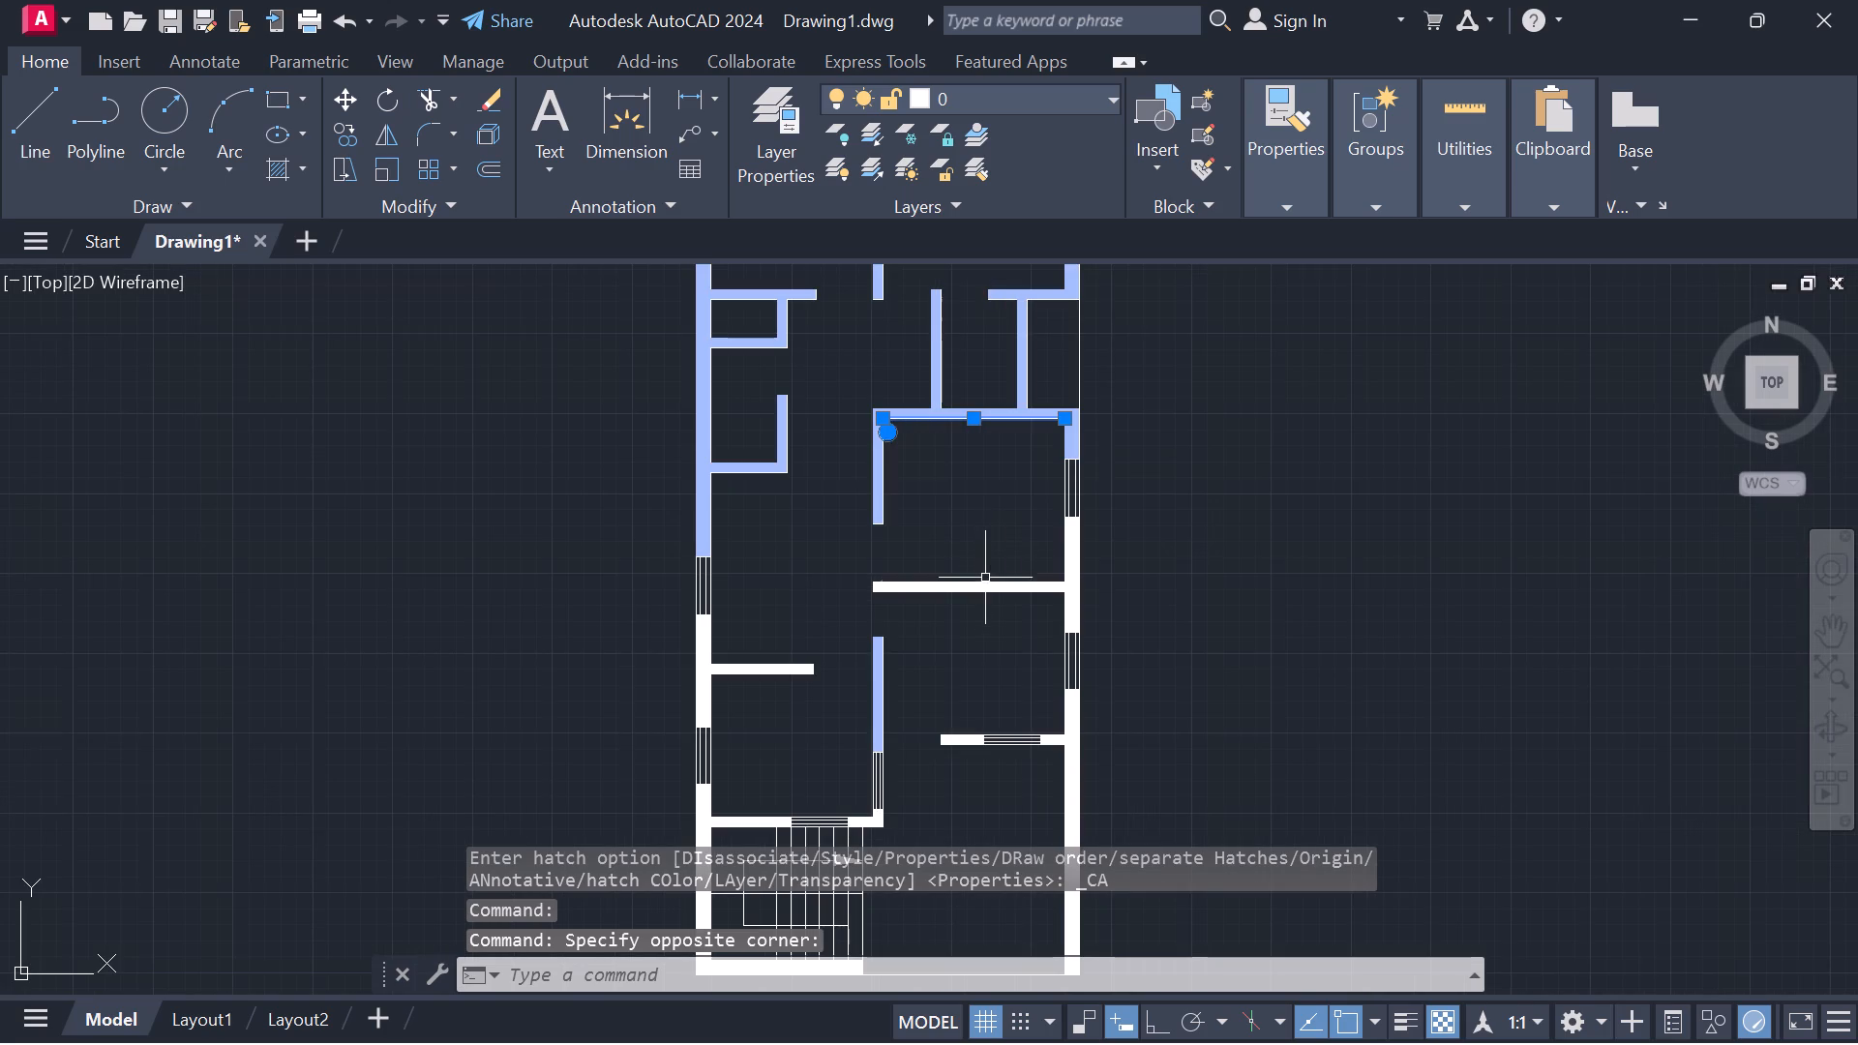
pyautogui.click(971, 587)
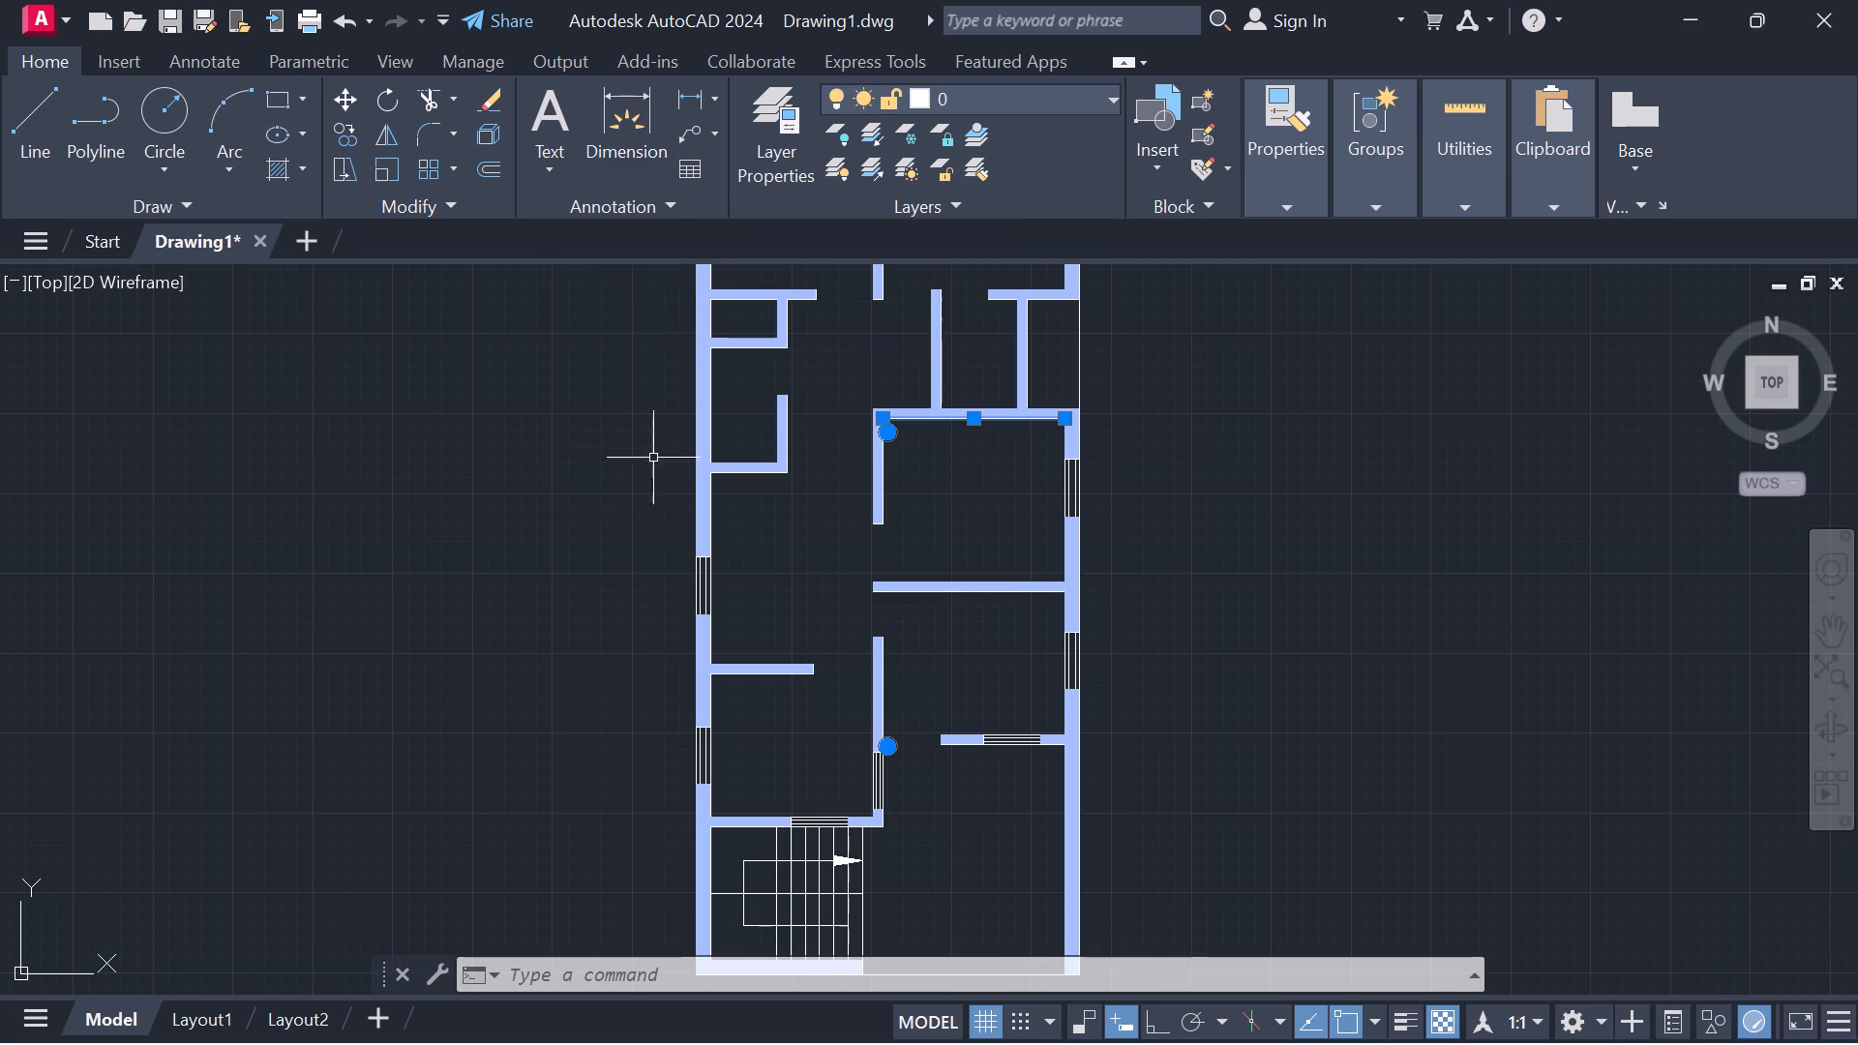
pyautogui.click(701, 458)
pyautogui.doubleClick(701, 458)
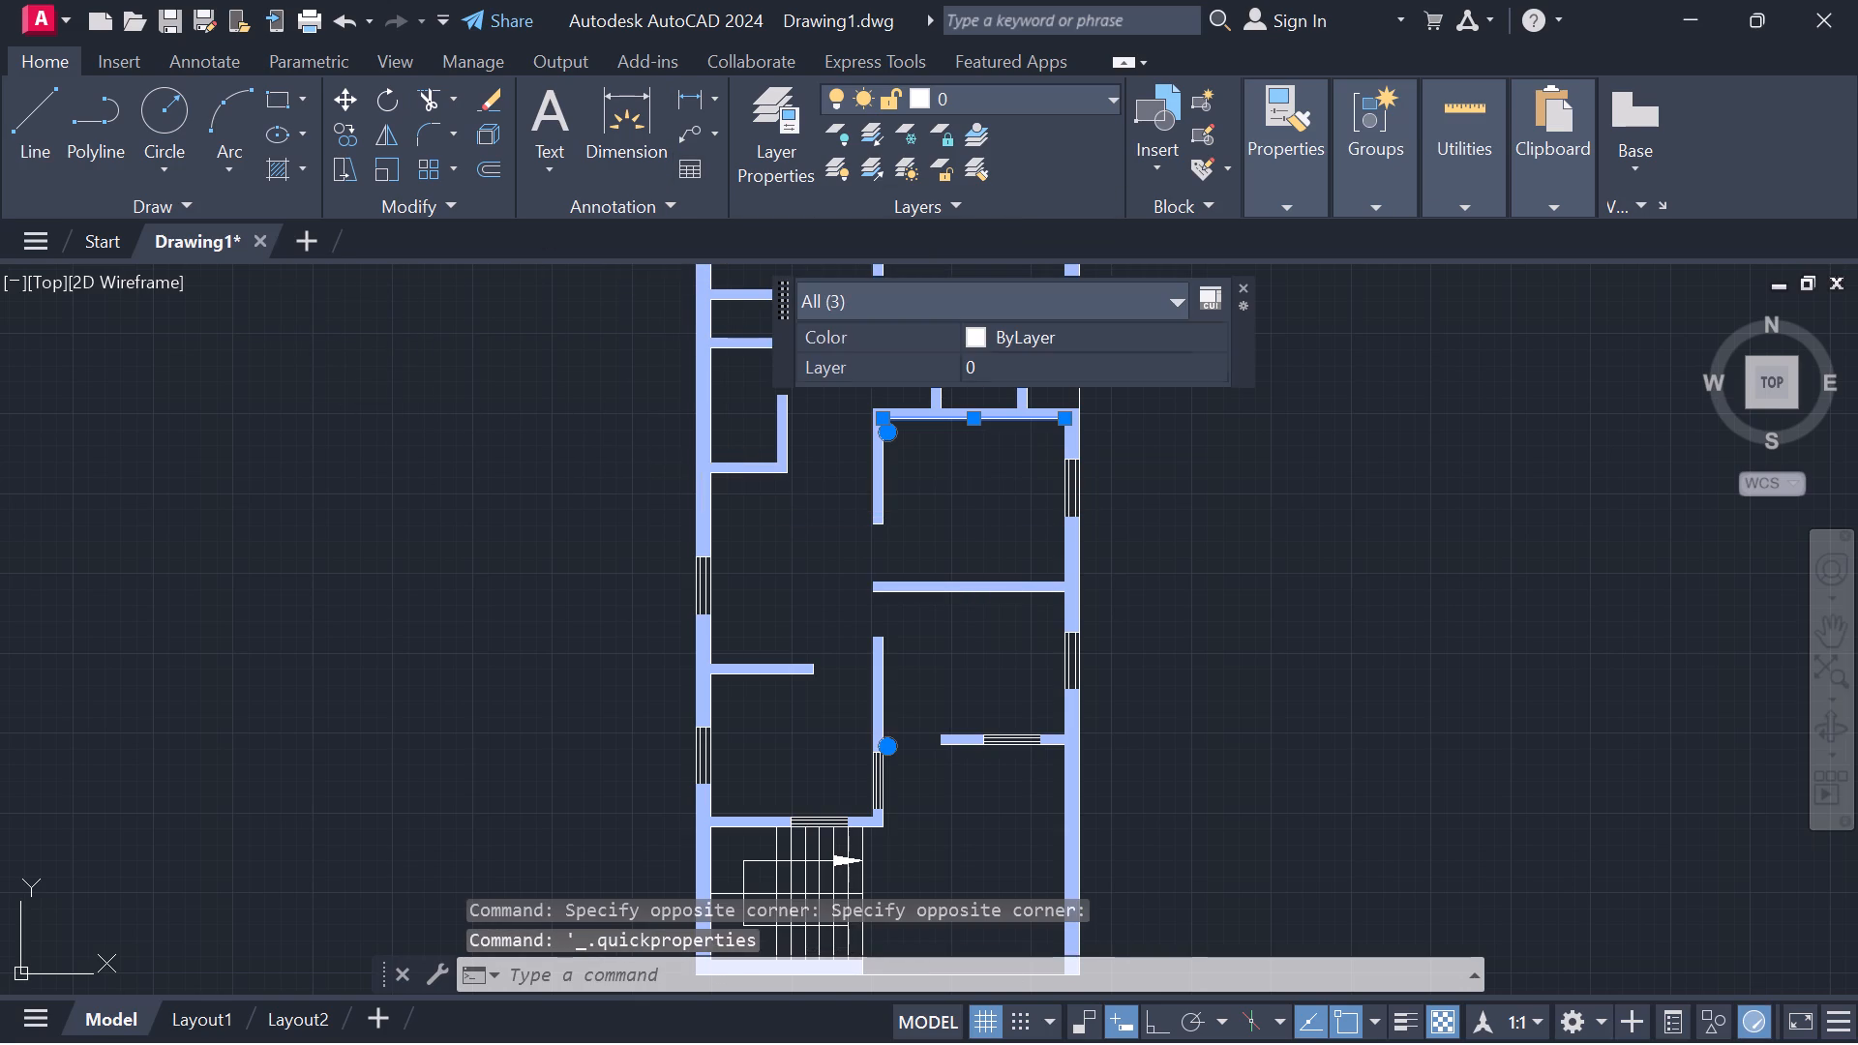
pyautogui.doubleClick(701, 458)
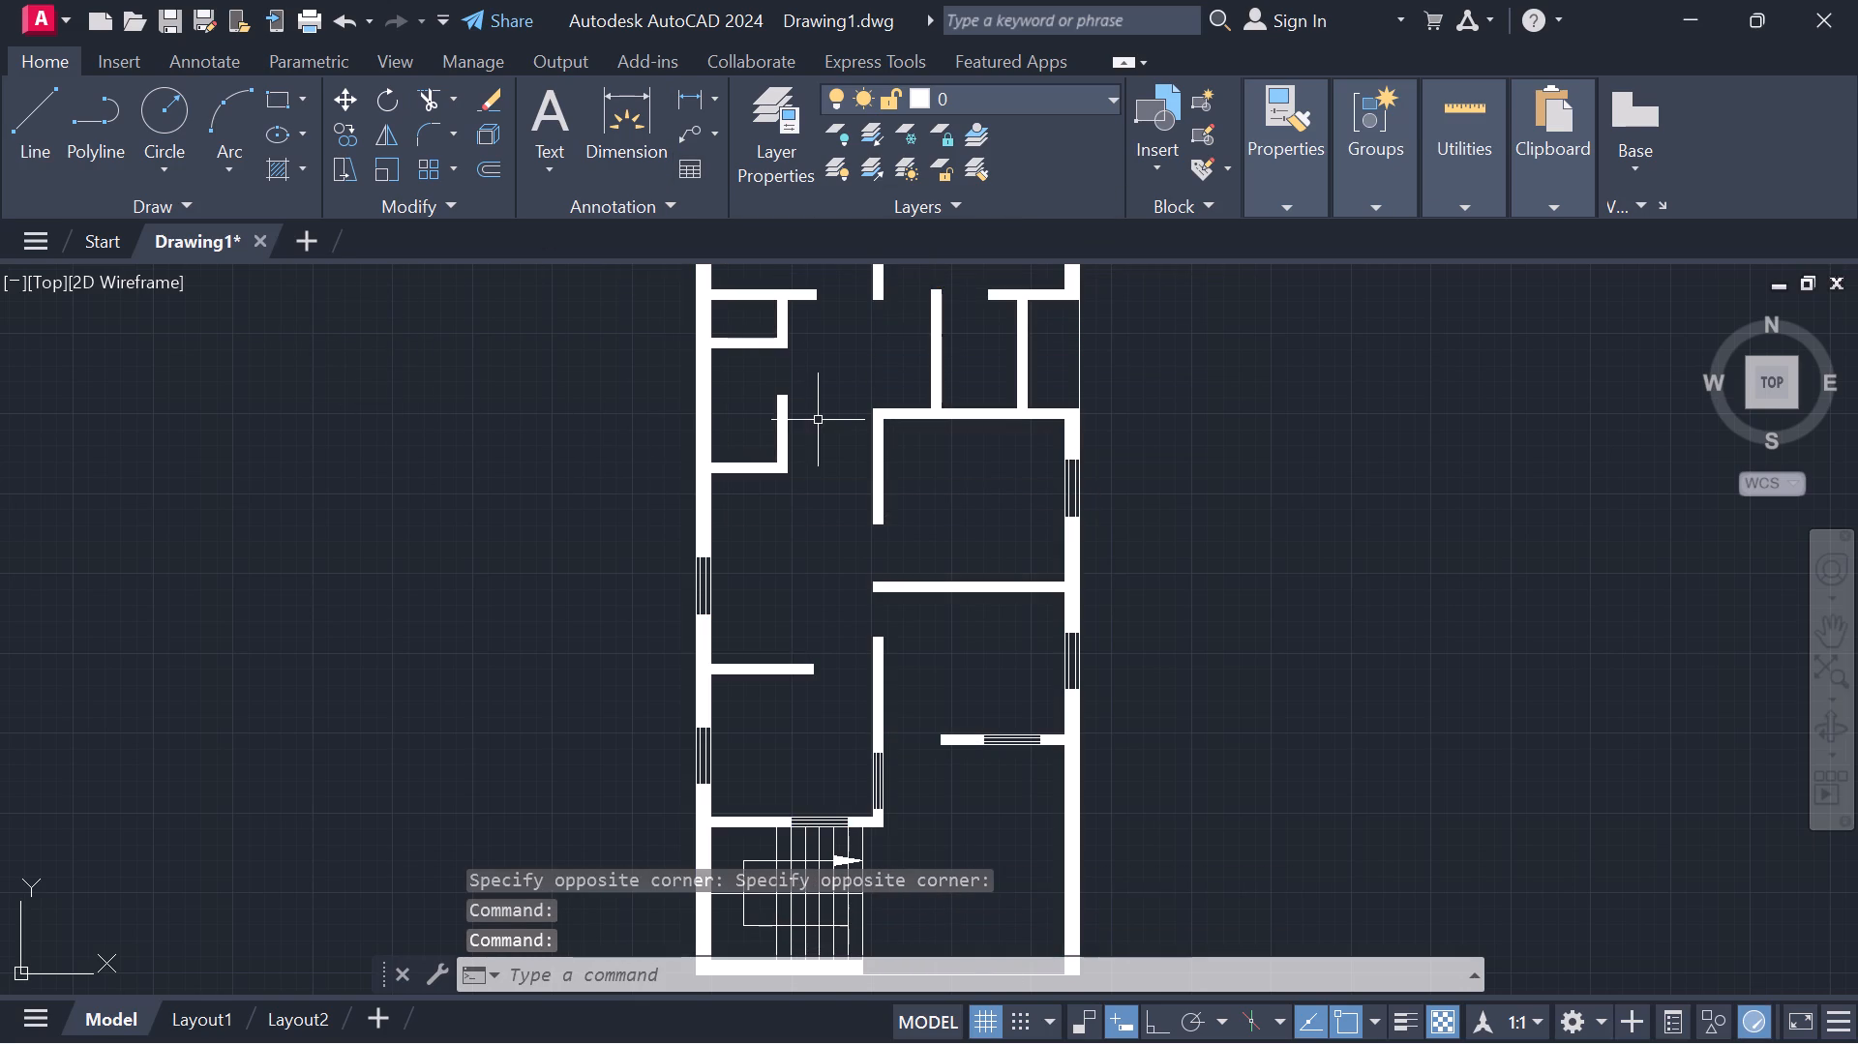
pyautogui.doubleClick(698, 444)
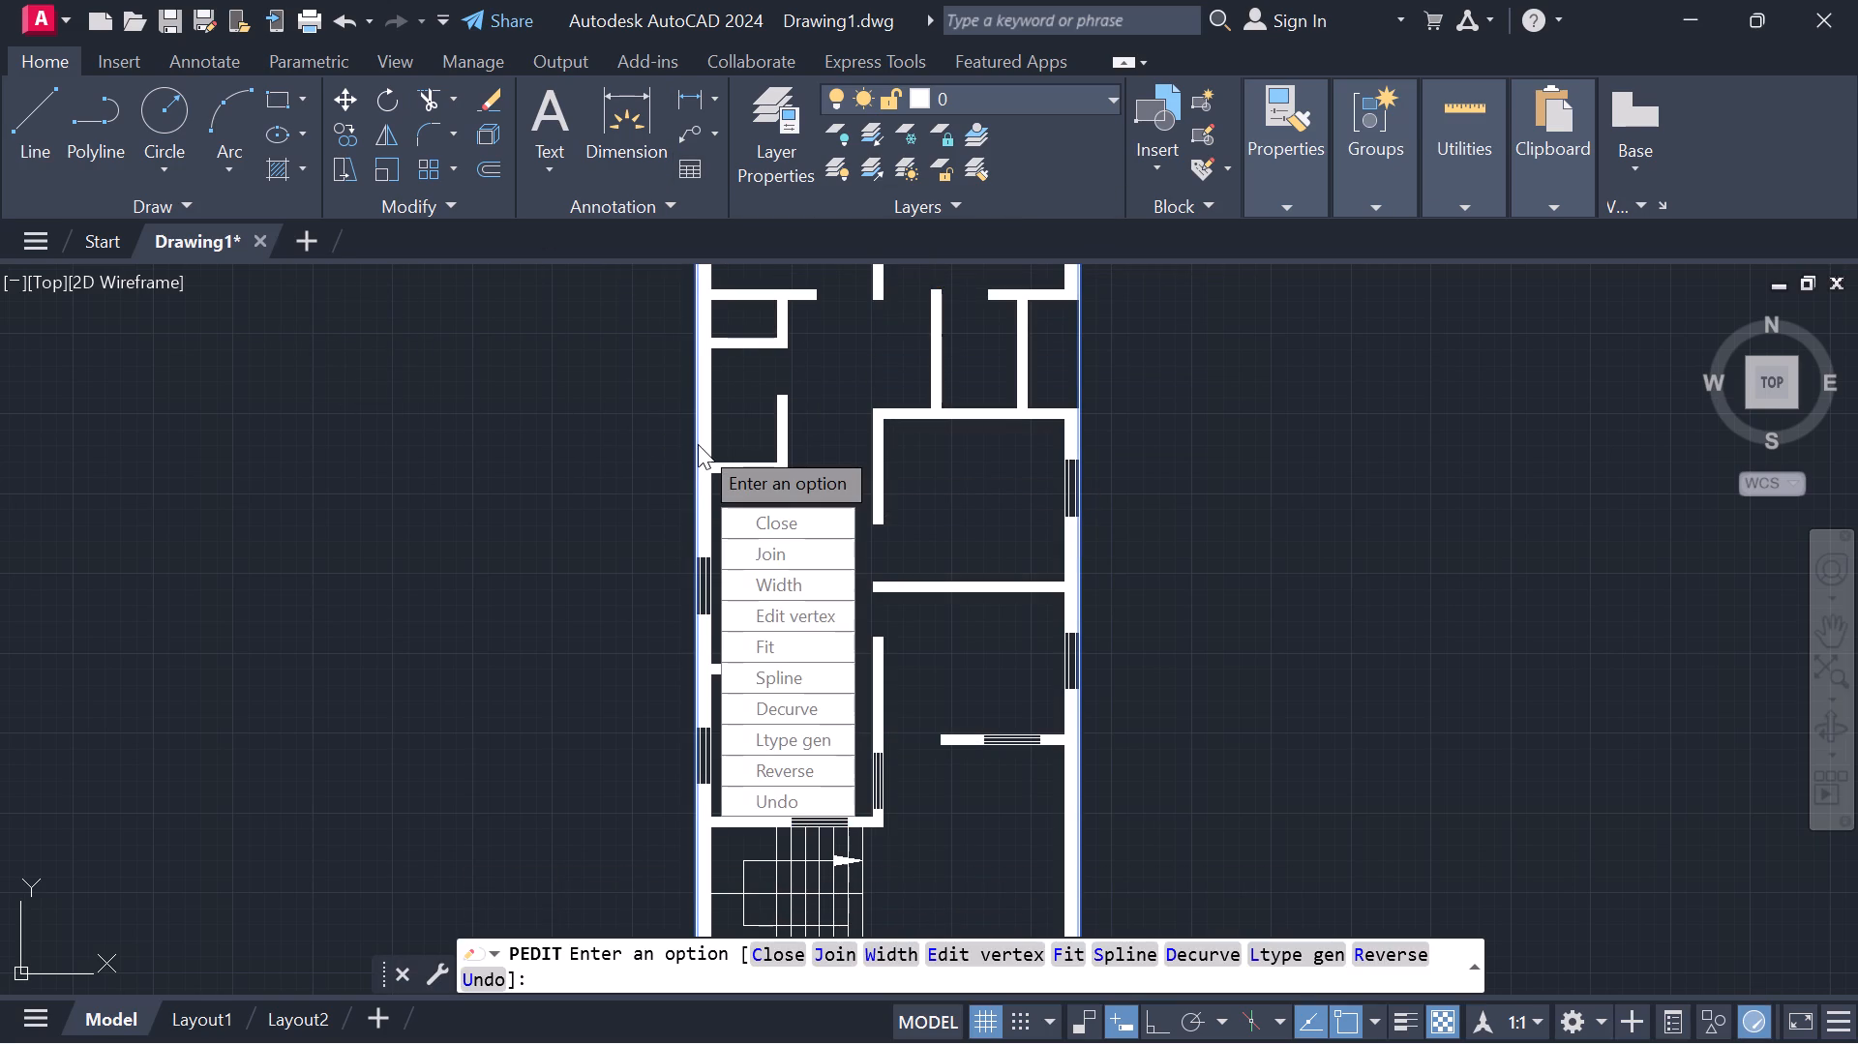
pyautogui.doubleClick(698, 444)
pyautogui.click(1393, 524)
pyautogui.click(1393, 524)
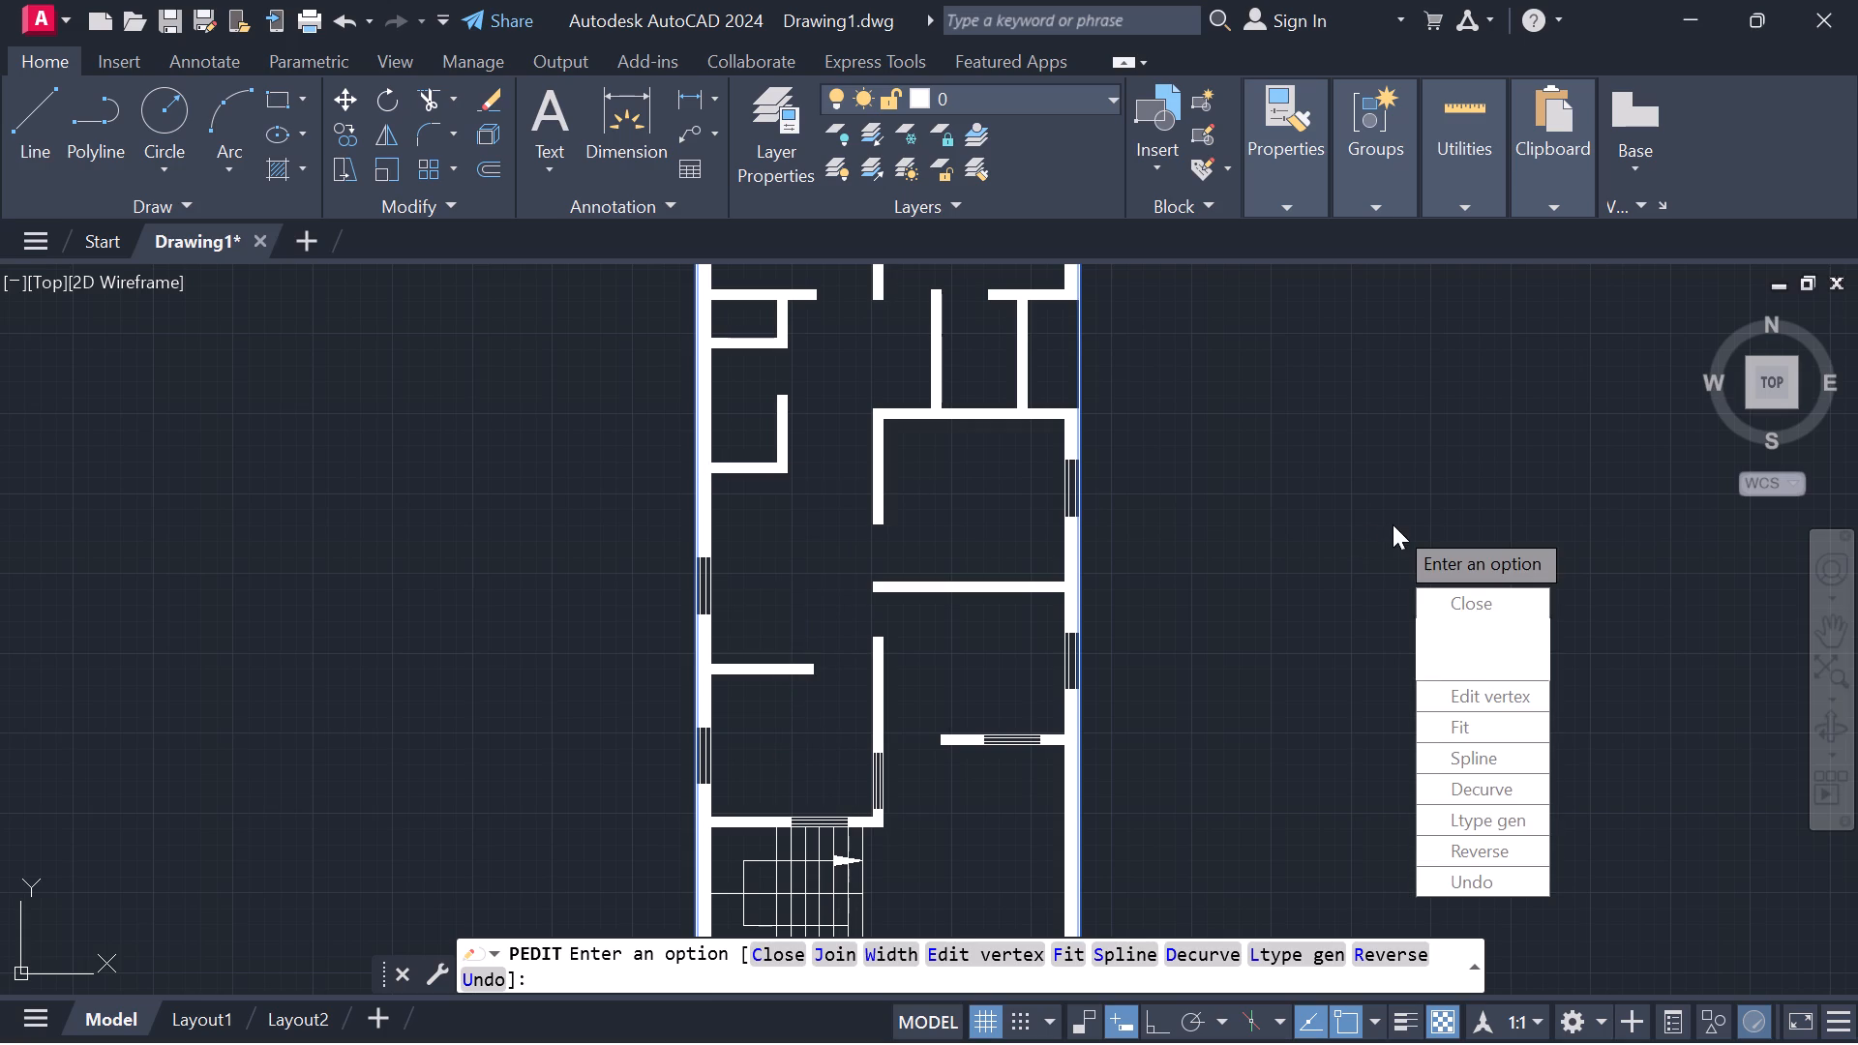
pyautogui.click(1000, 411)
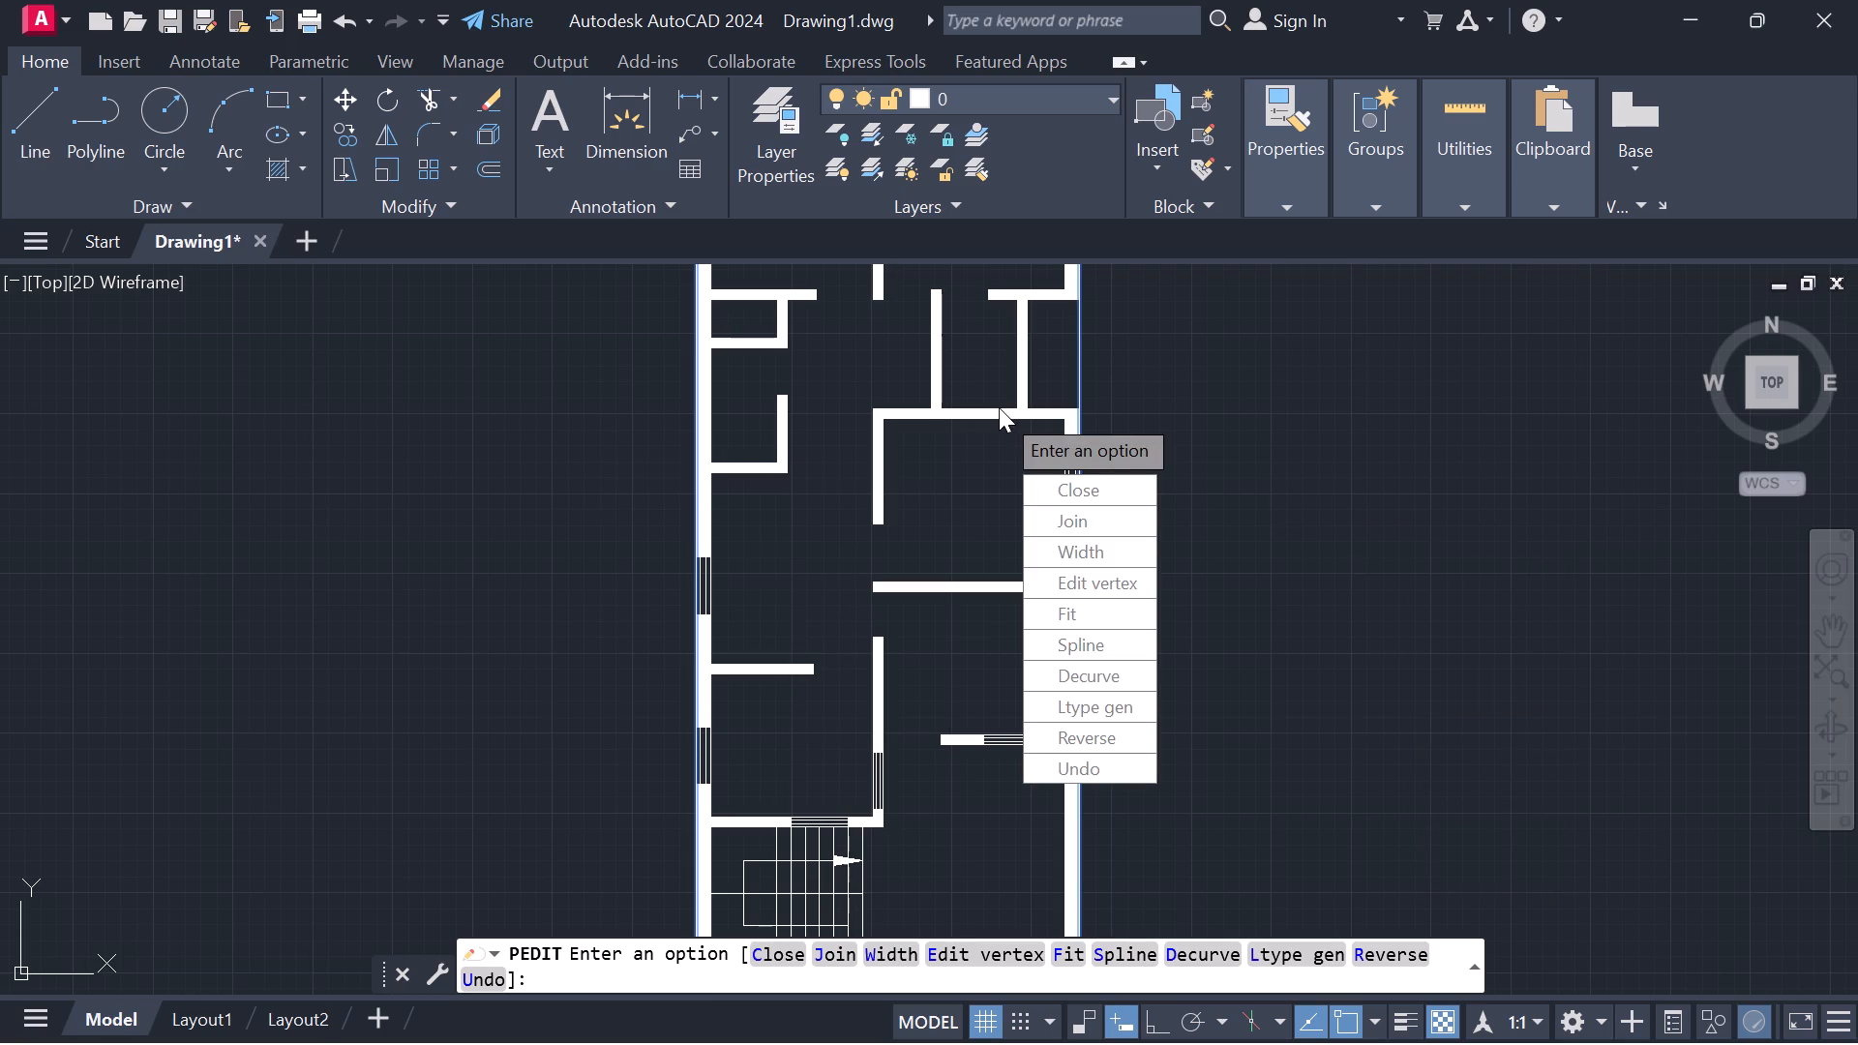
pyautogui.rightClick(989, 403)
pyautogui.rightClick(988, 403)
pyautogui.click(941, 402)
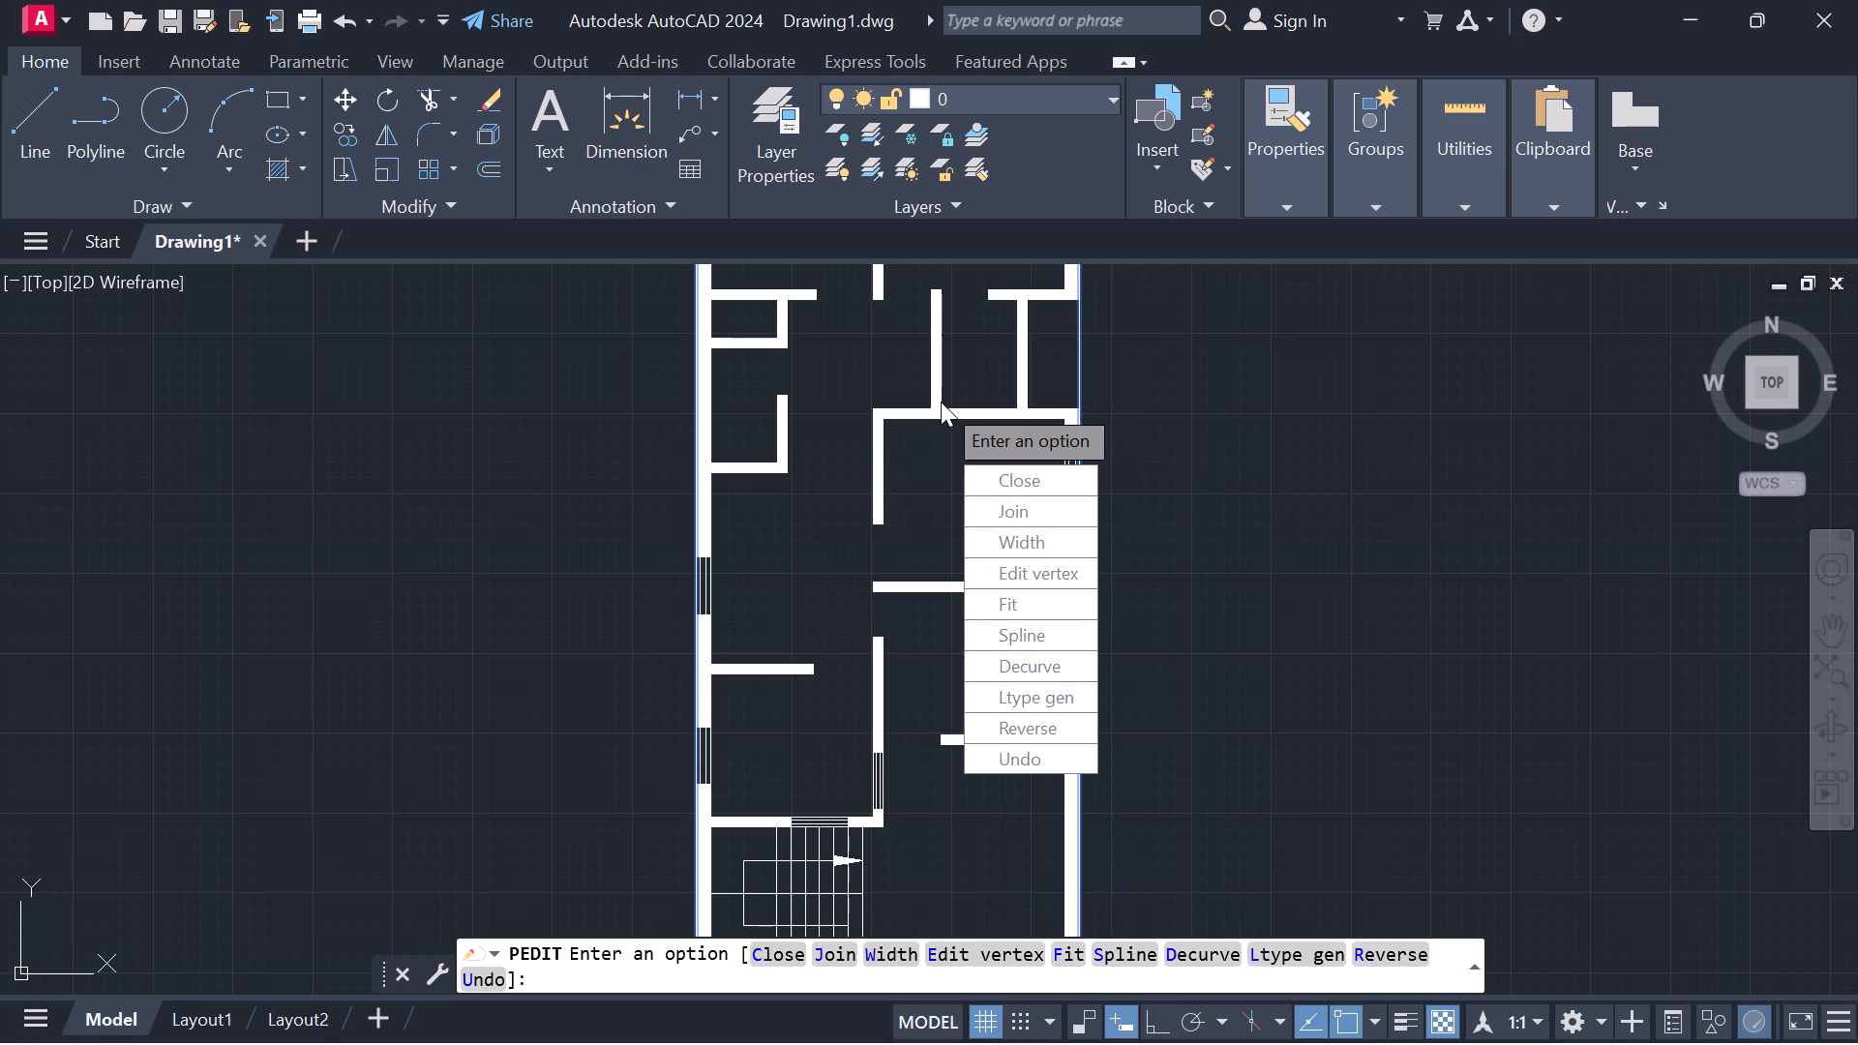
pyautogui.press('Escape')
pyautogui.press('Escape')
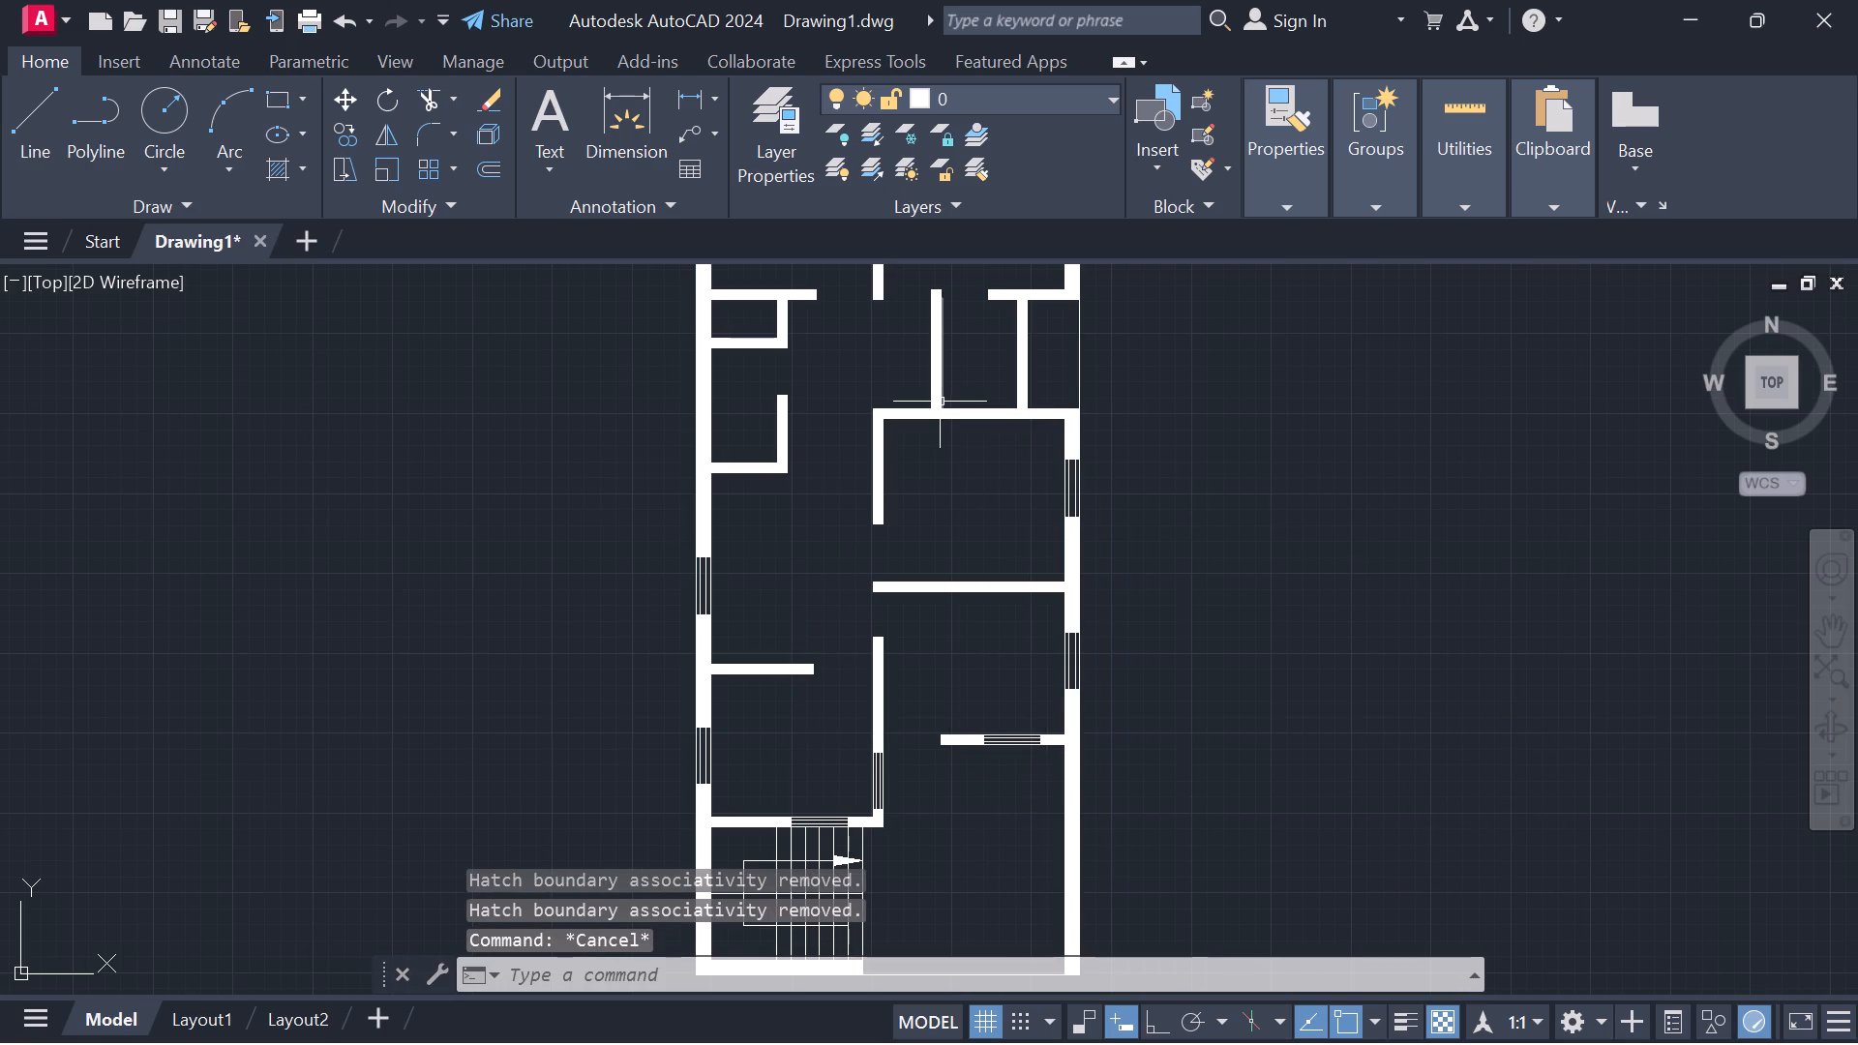
# Change the colour of the lower wall hatch and both edge lines of the partition between the middle rooms to index colour 250.
pyautogui.click(965, 586)
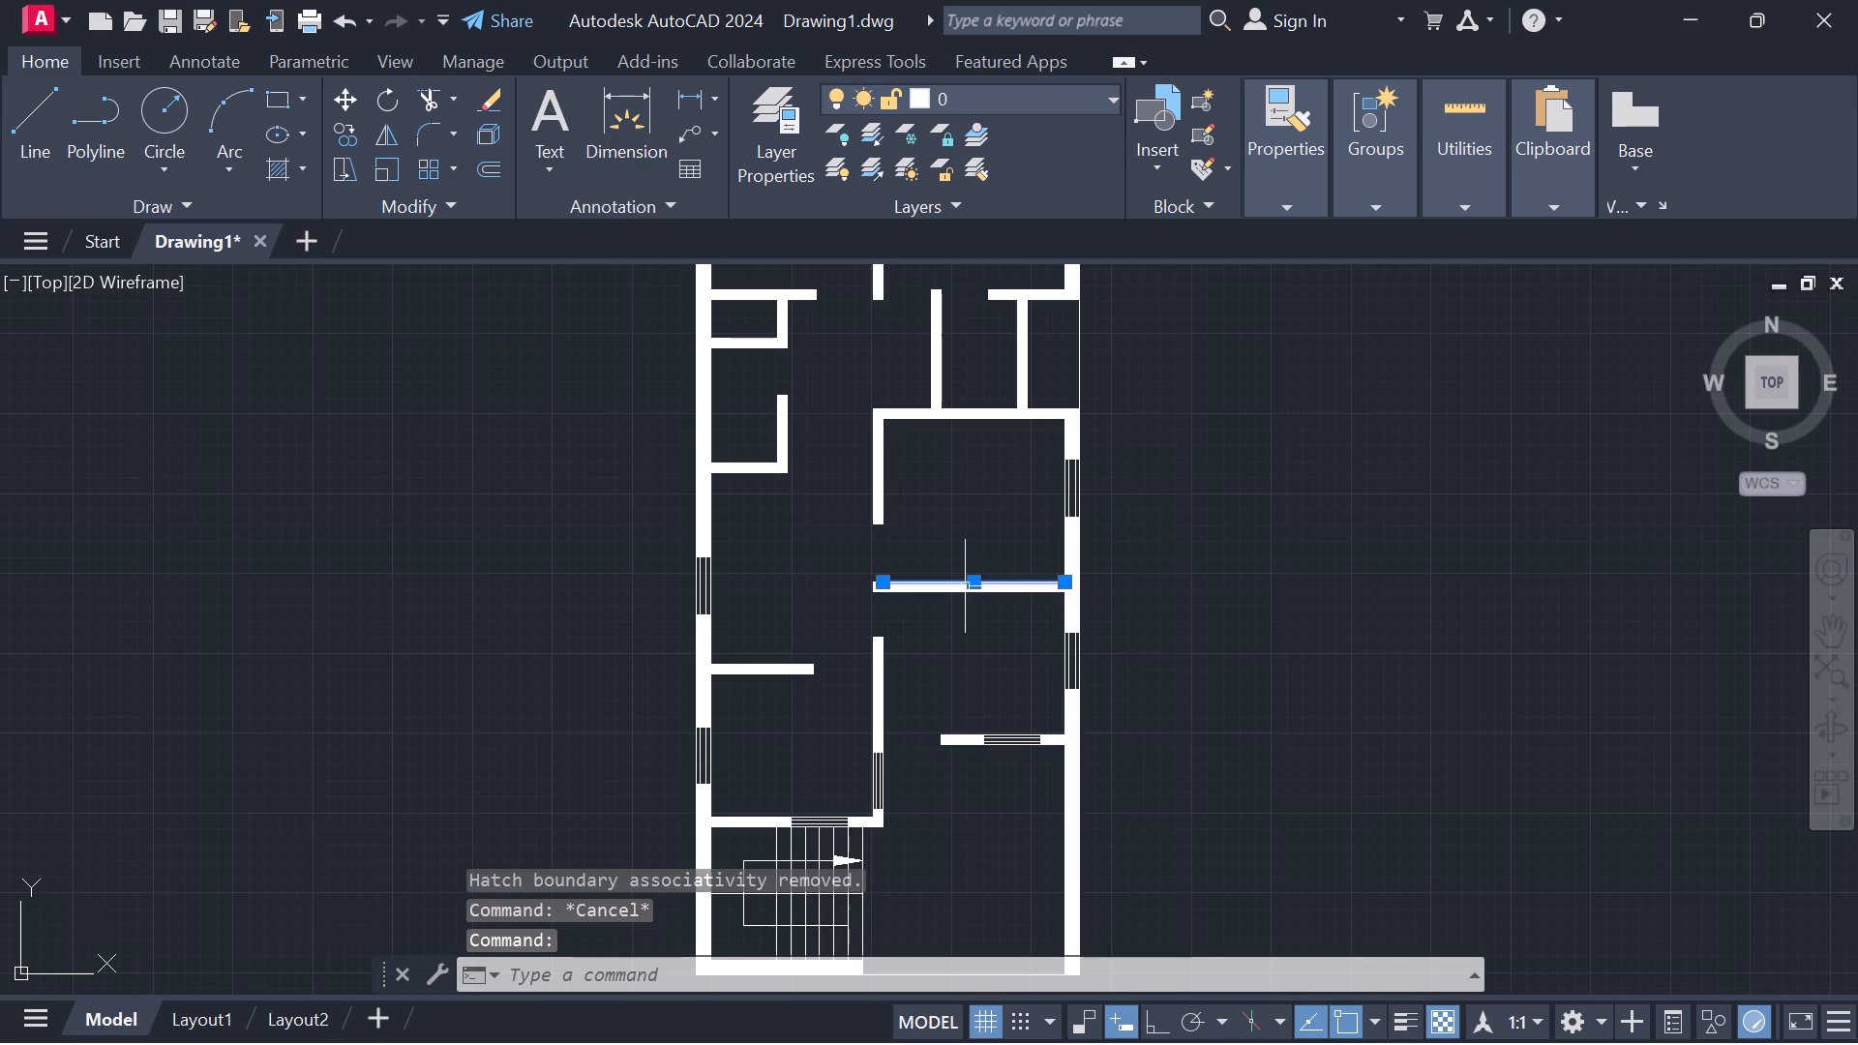
pyautogui.click(926, 591)
pyautogui.scroll(4, 926, 591)
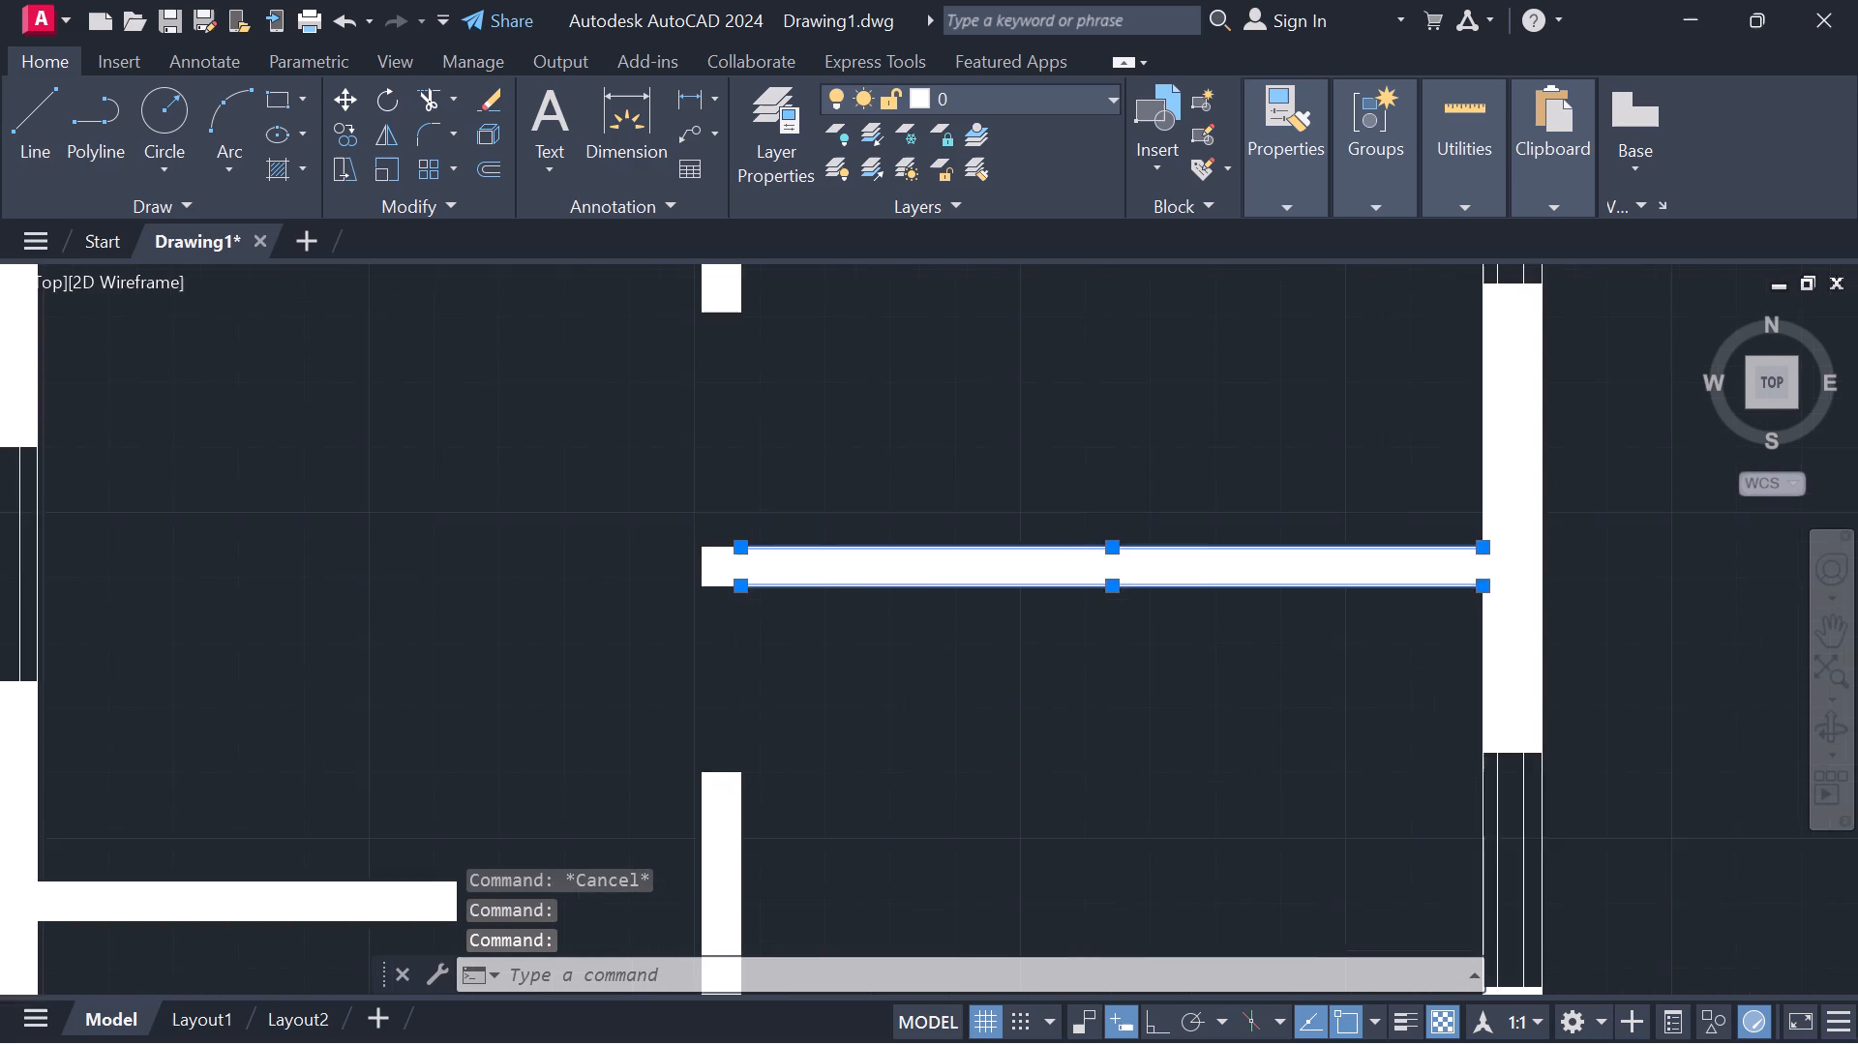
pyautogui.doubleClick(865, 558)
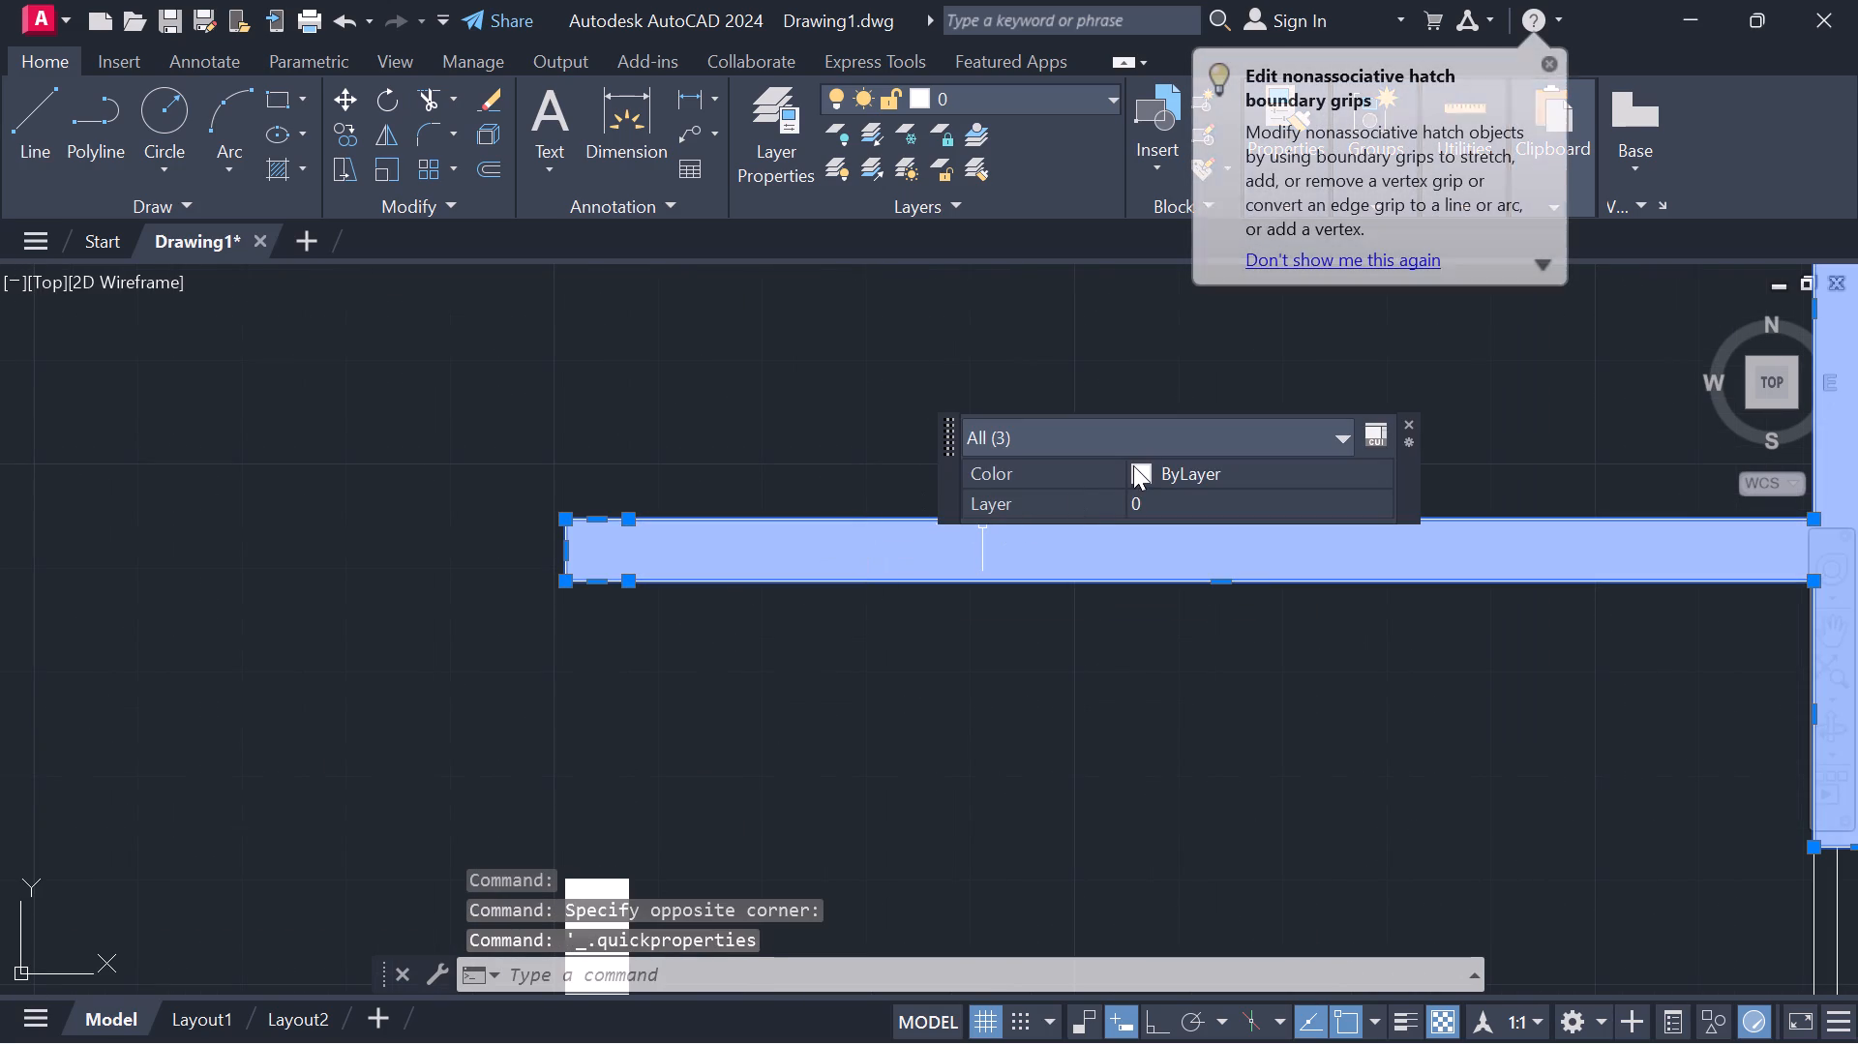
pyautogui.click(1138, 468)
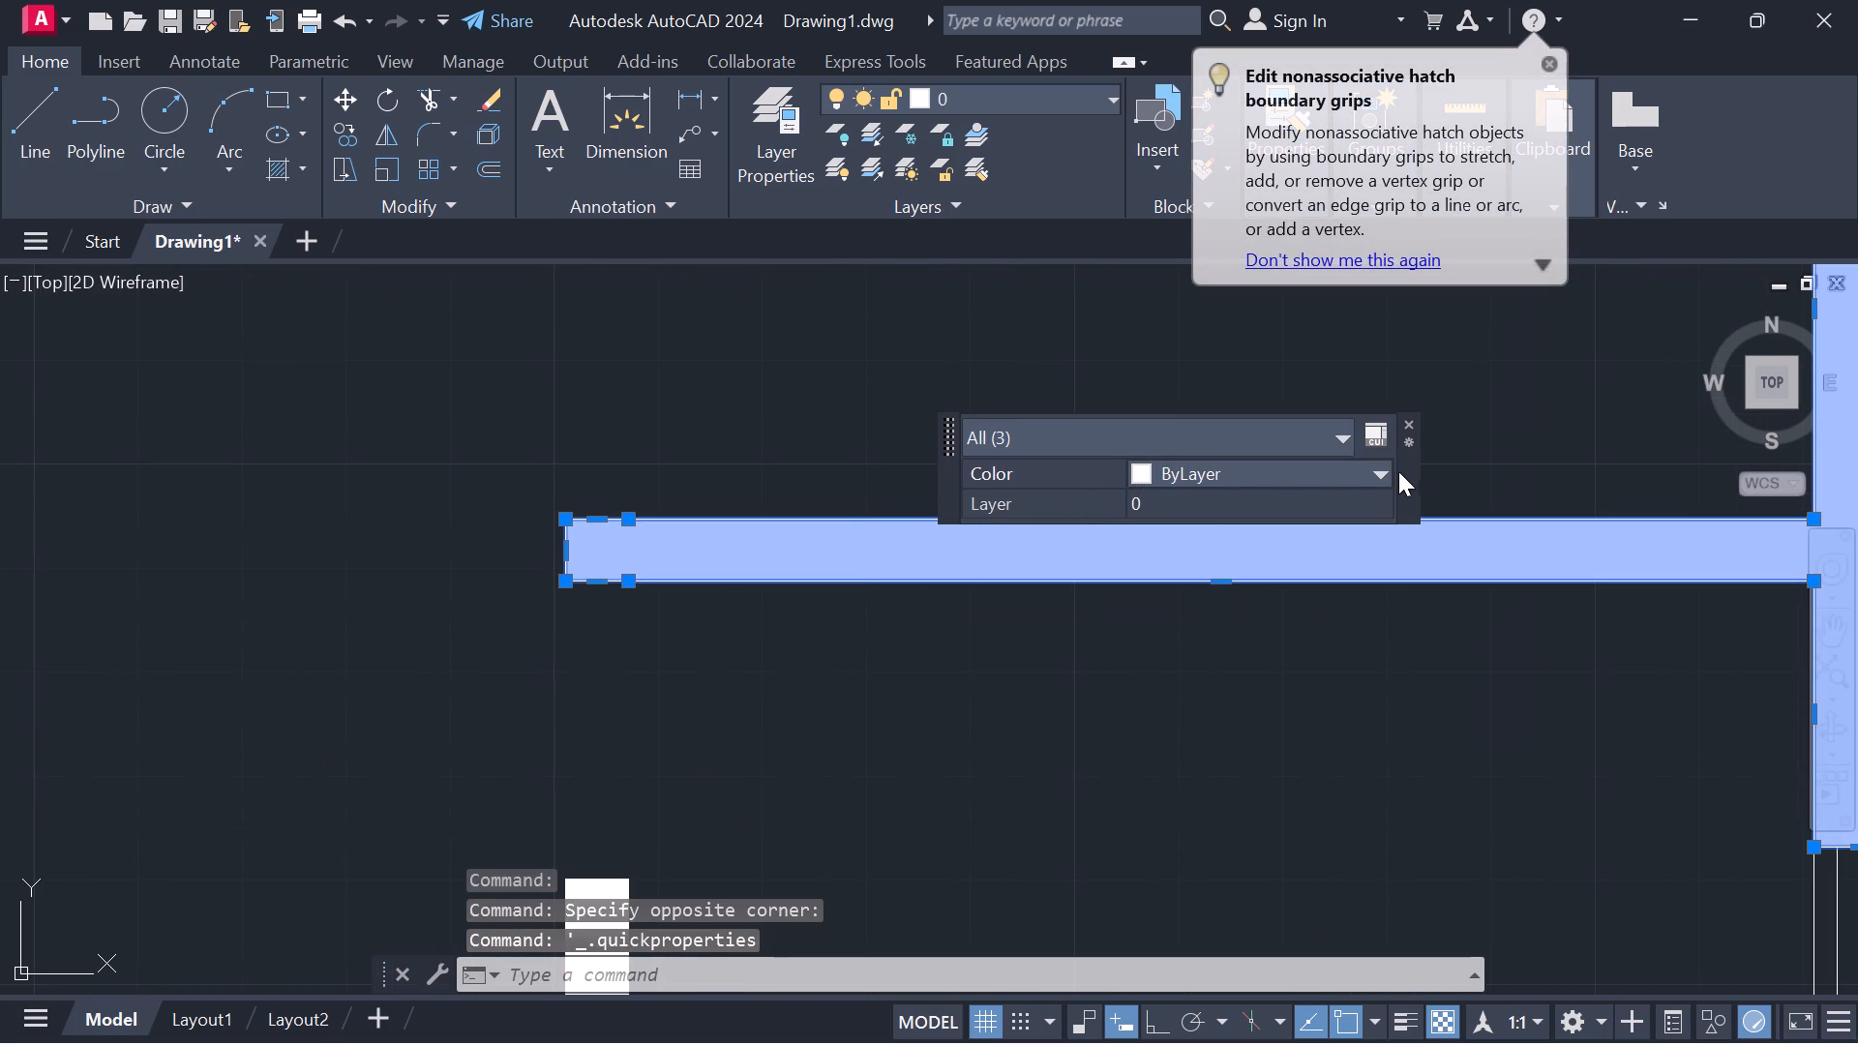
pyautogui.click(1380, 469)
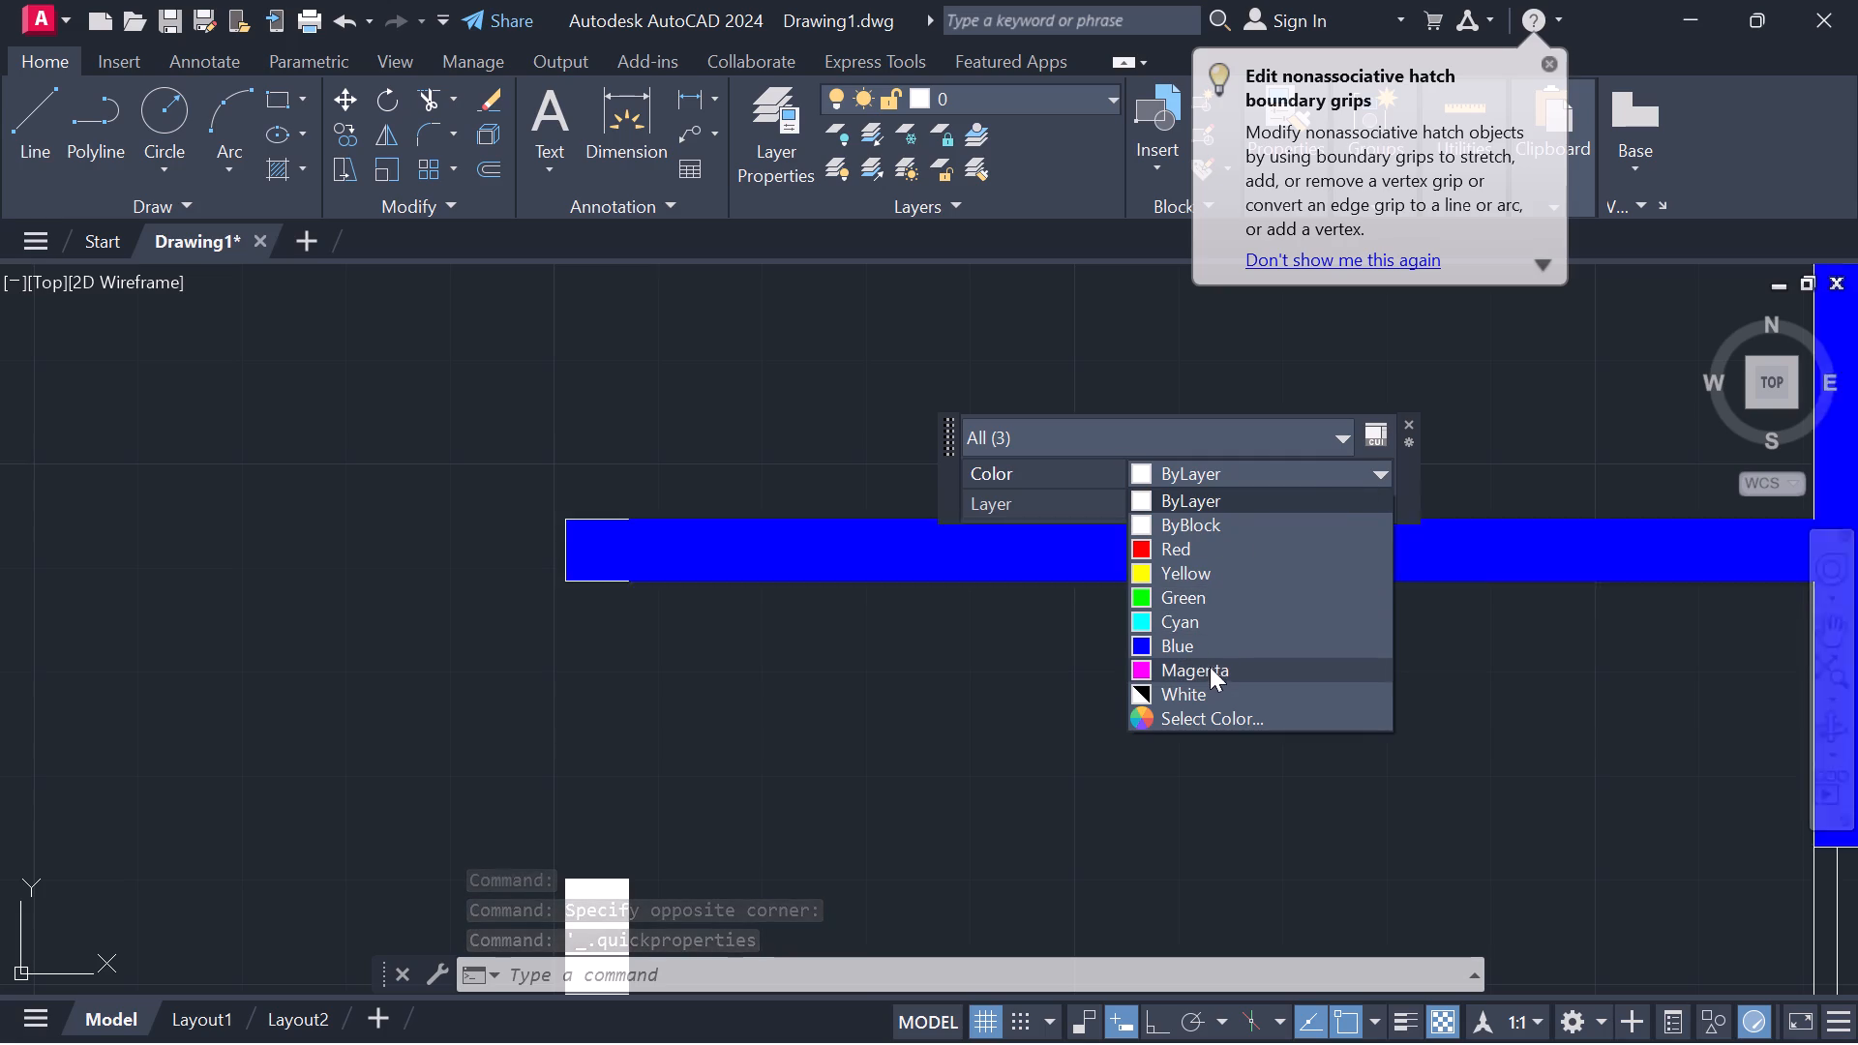
pyautogui.scroll(-5, 1207, 684)
pyautogui.scroll(6, 1207, 684)
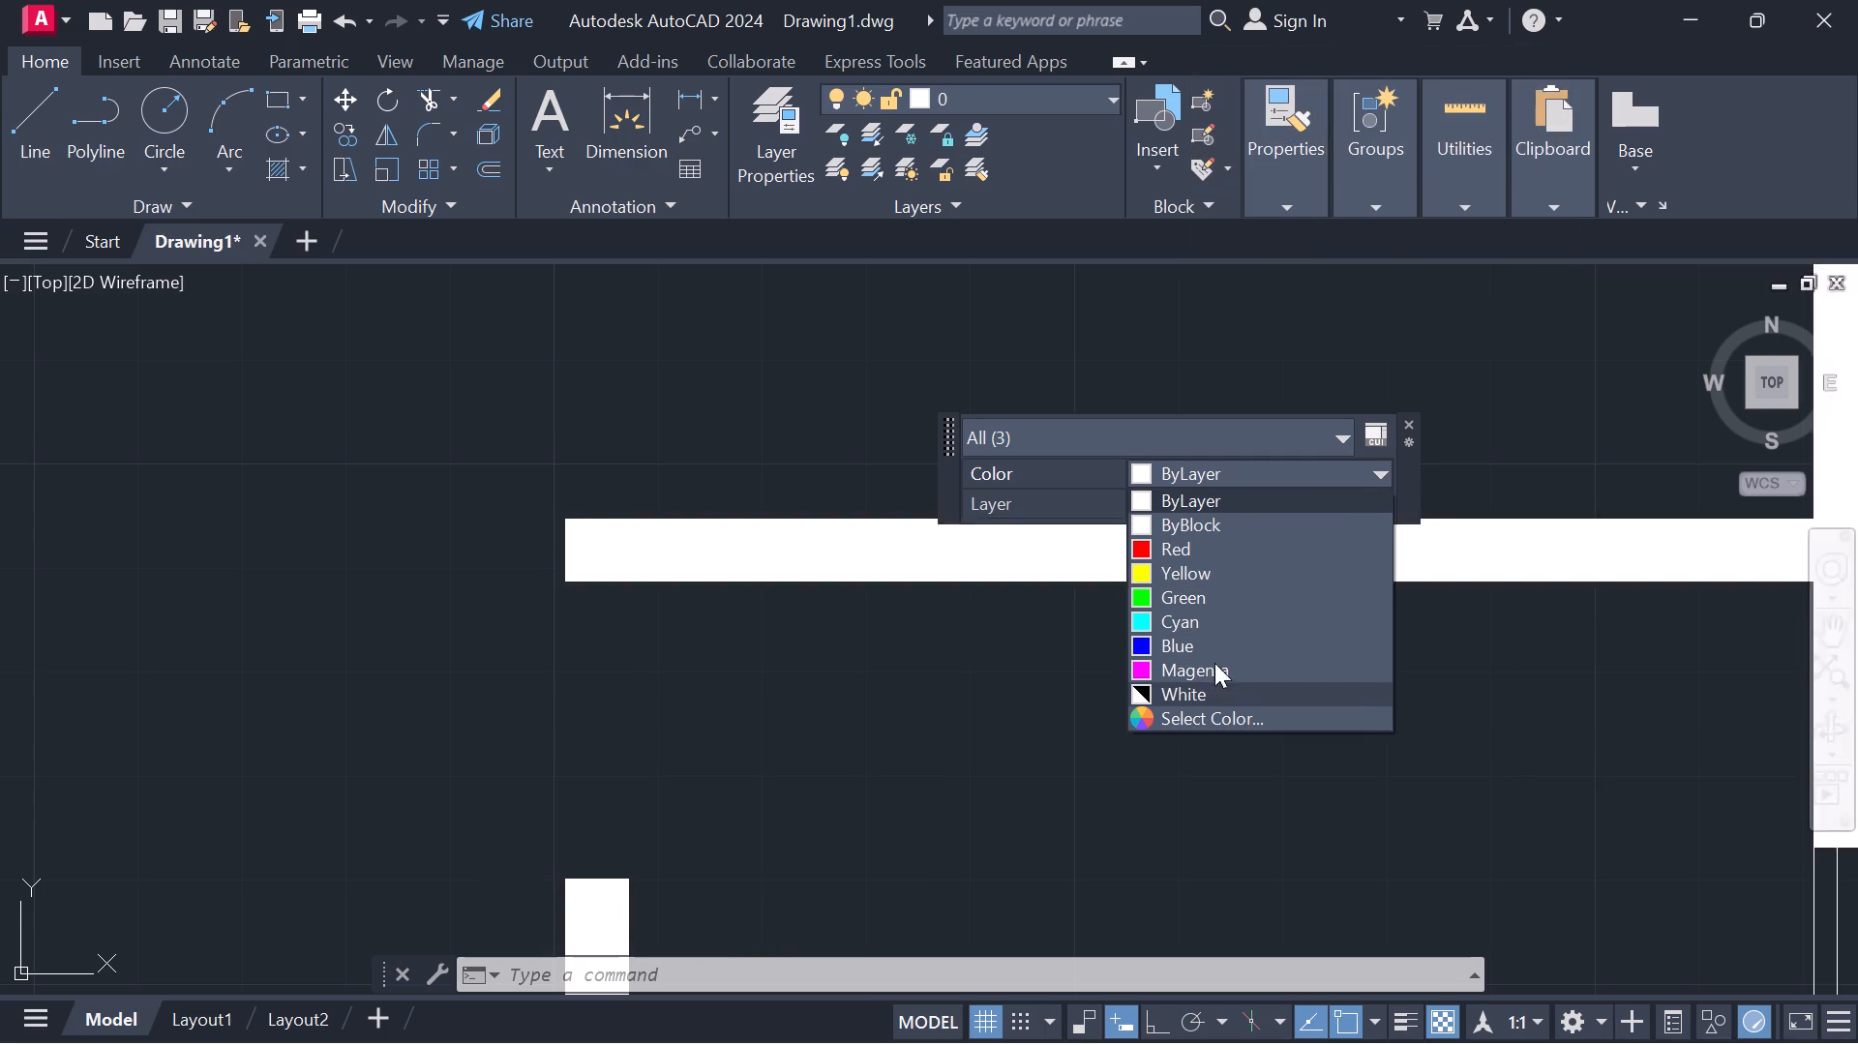
pyautogui.click(1217, 720)
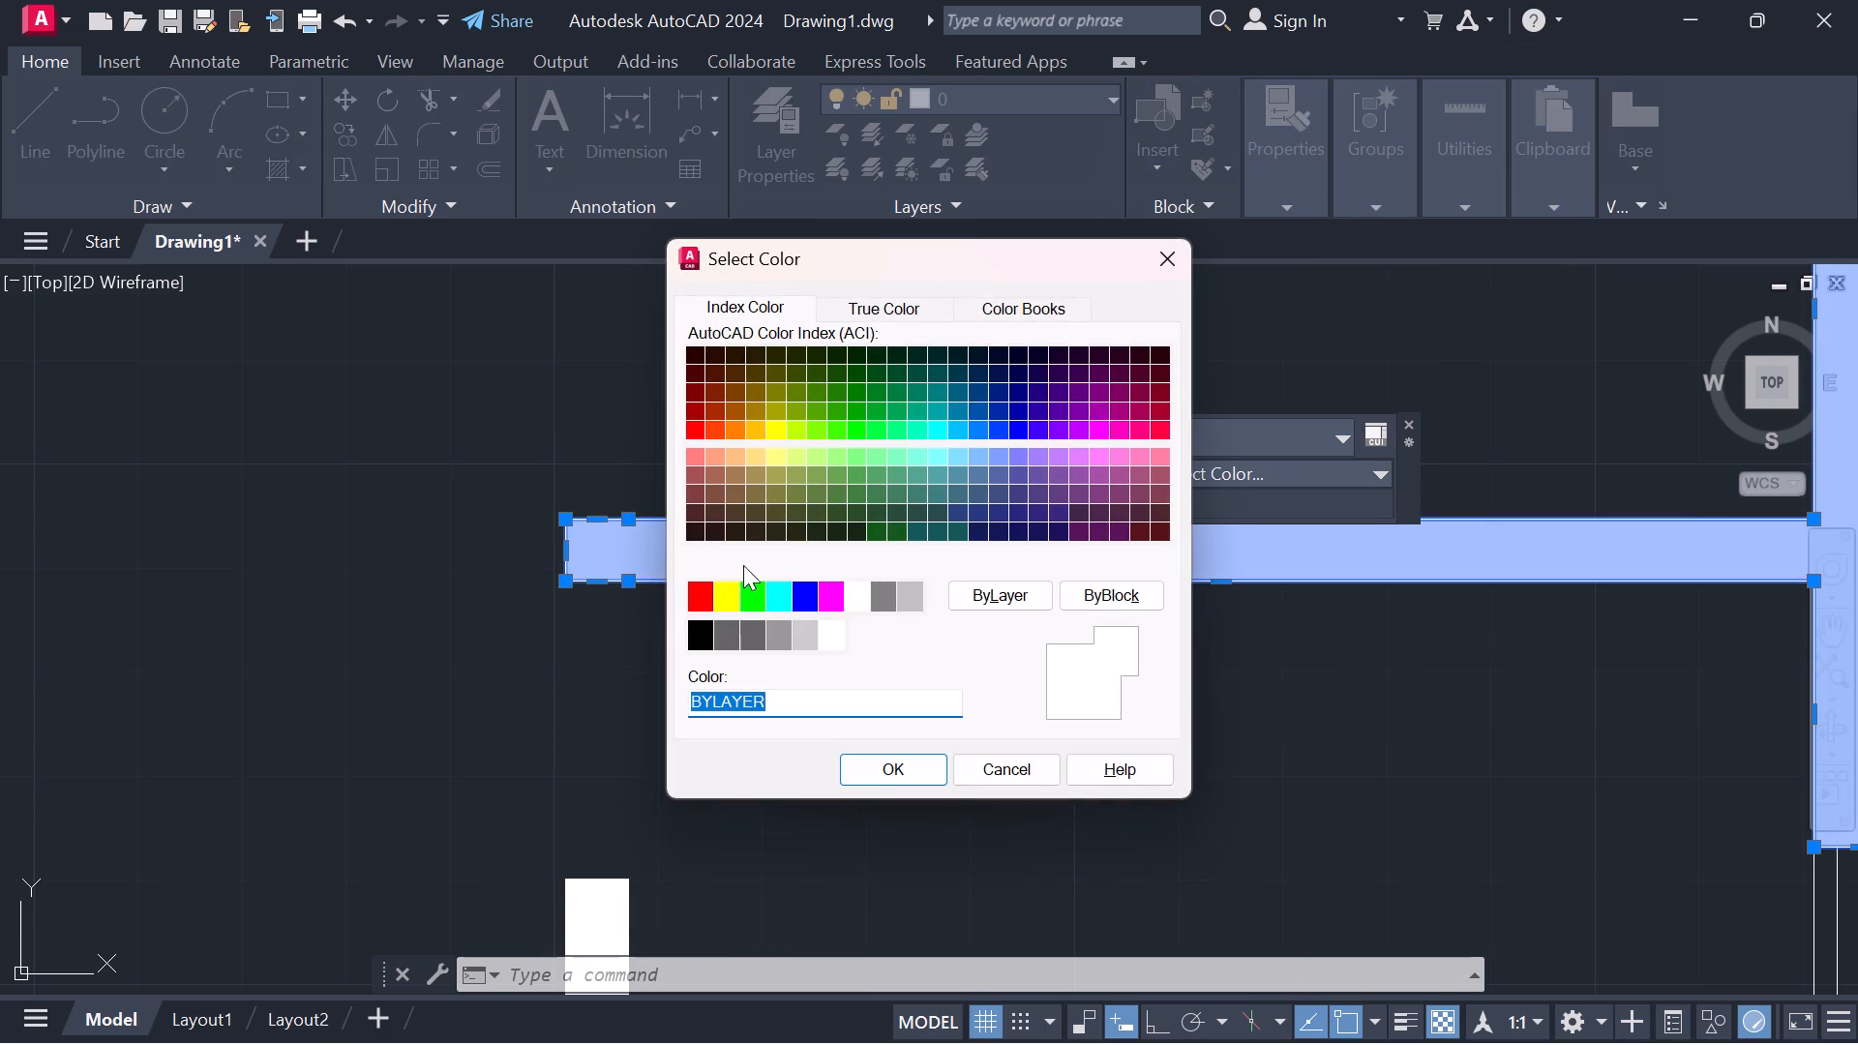
pyautogui.click(707, 631)
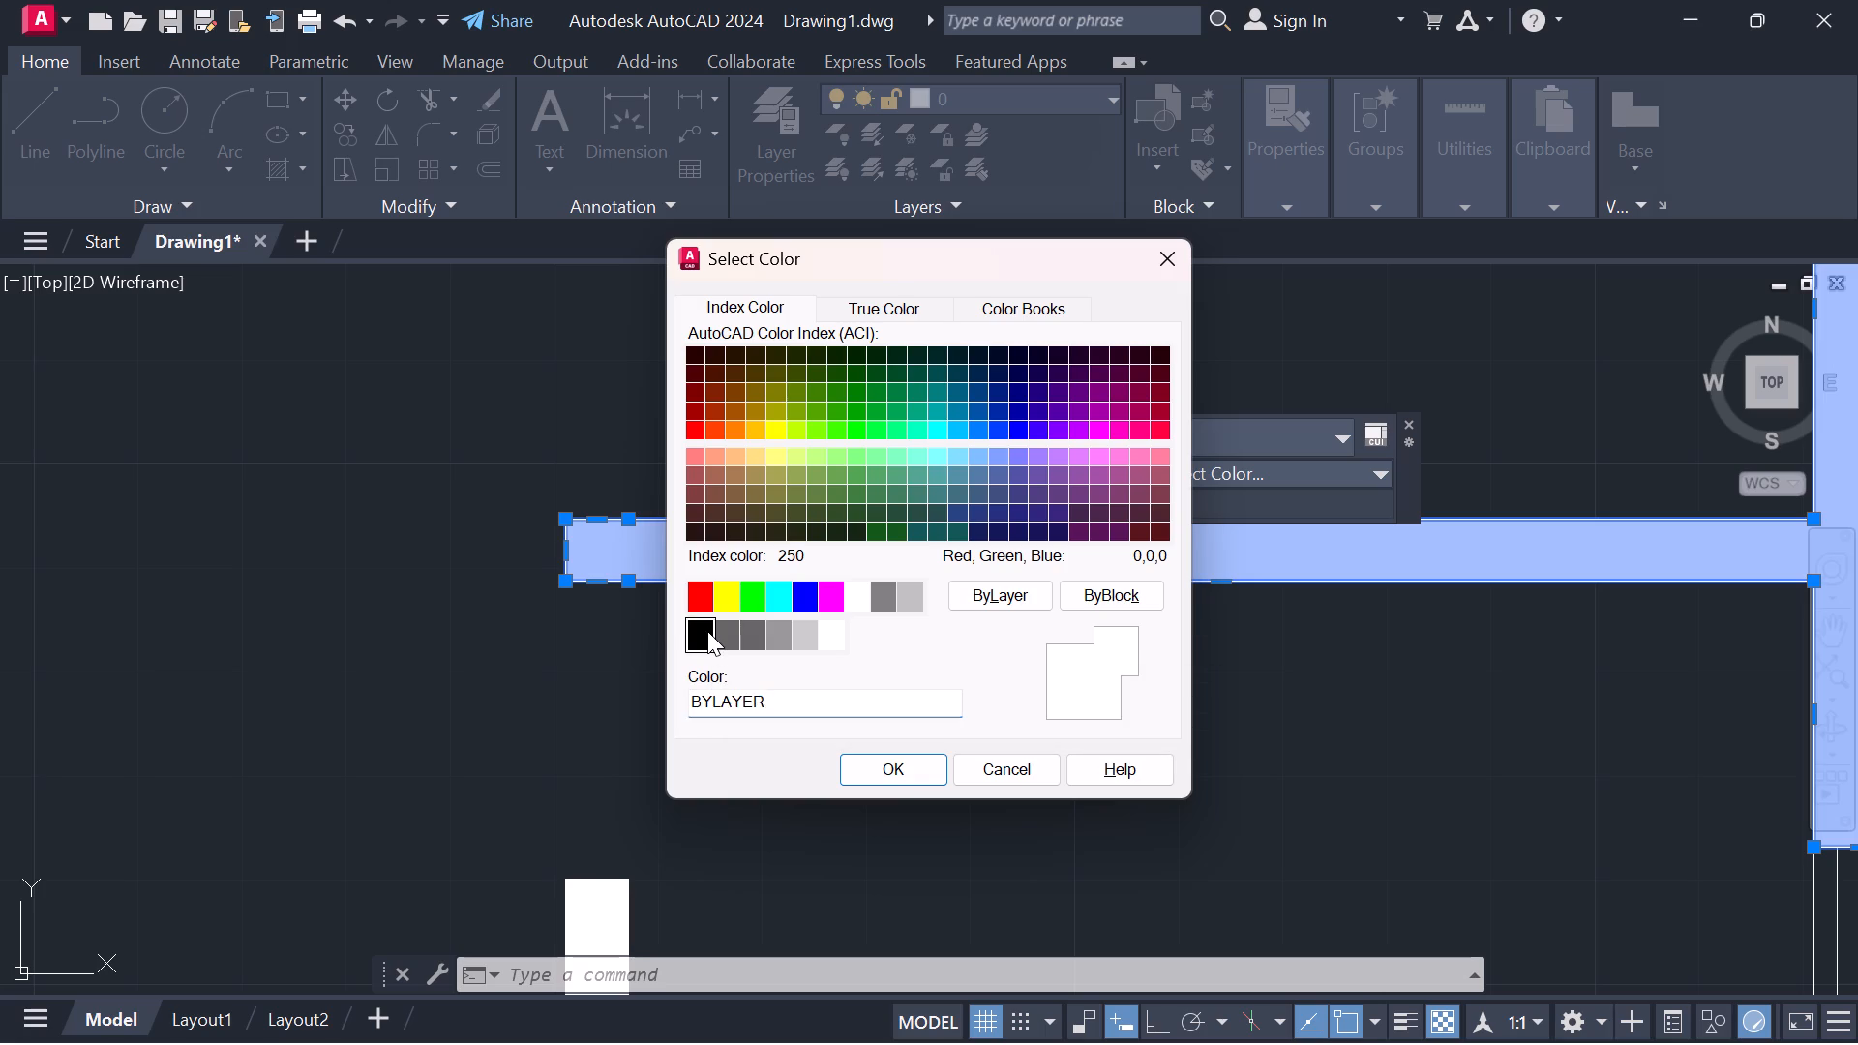
pyautogui.click(871, 761)
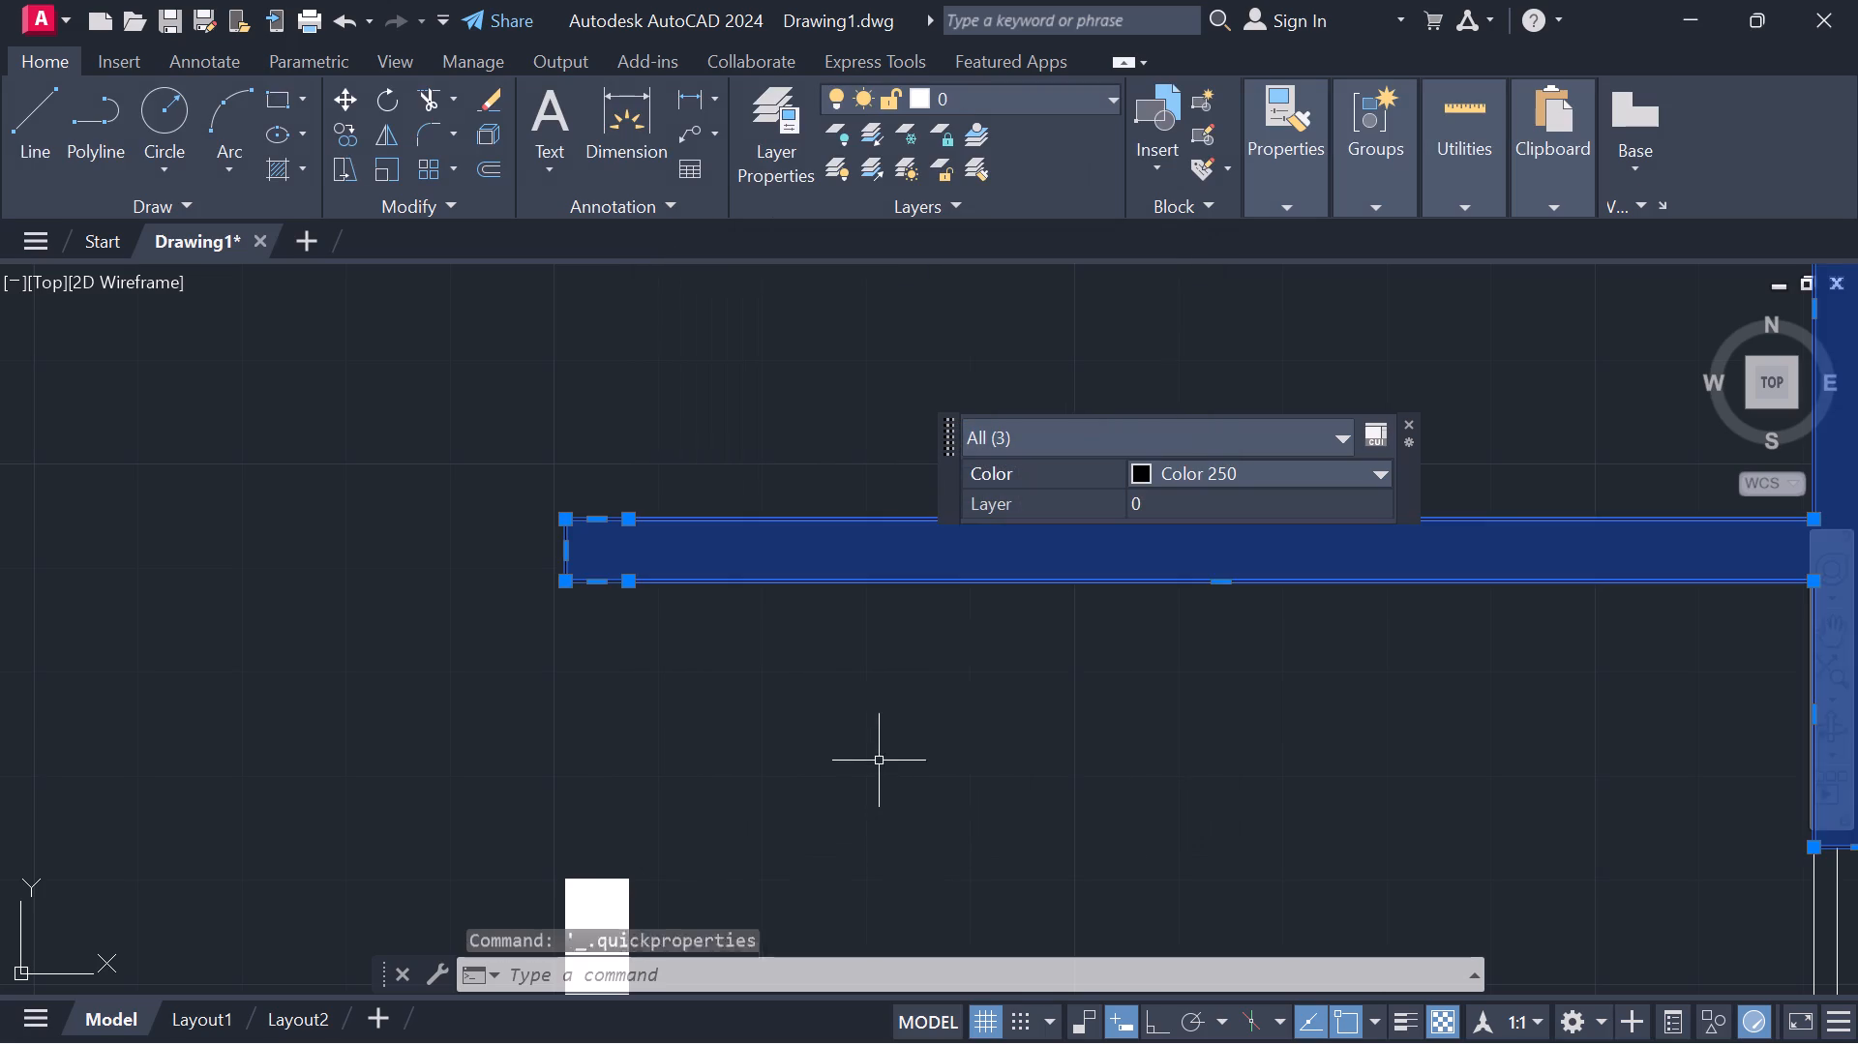
pyautogui.scroll(-2, 891, 758)
pyautogui.press('Escape')
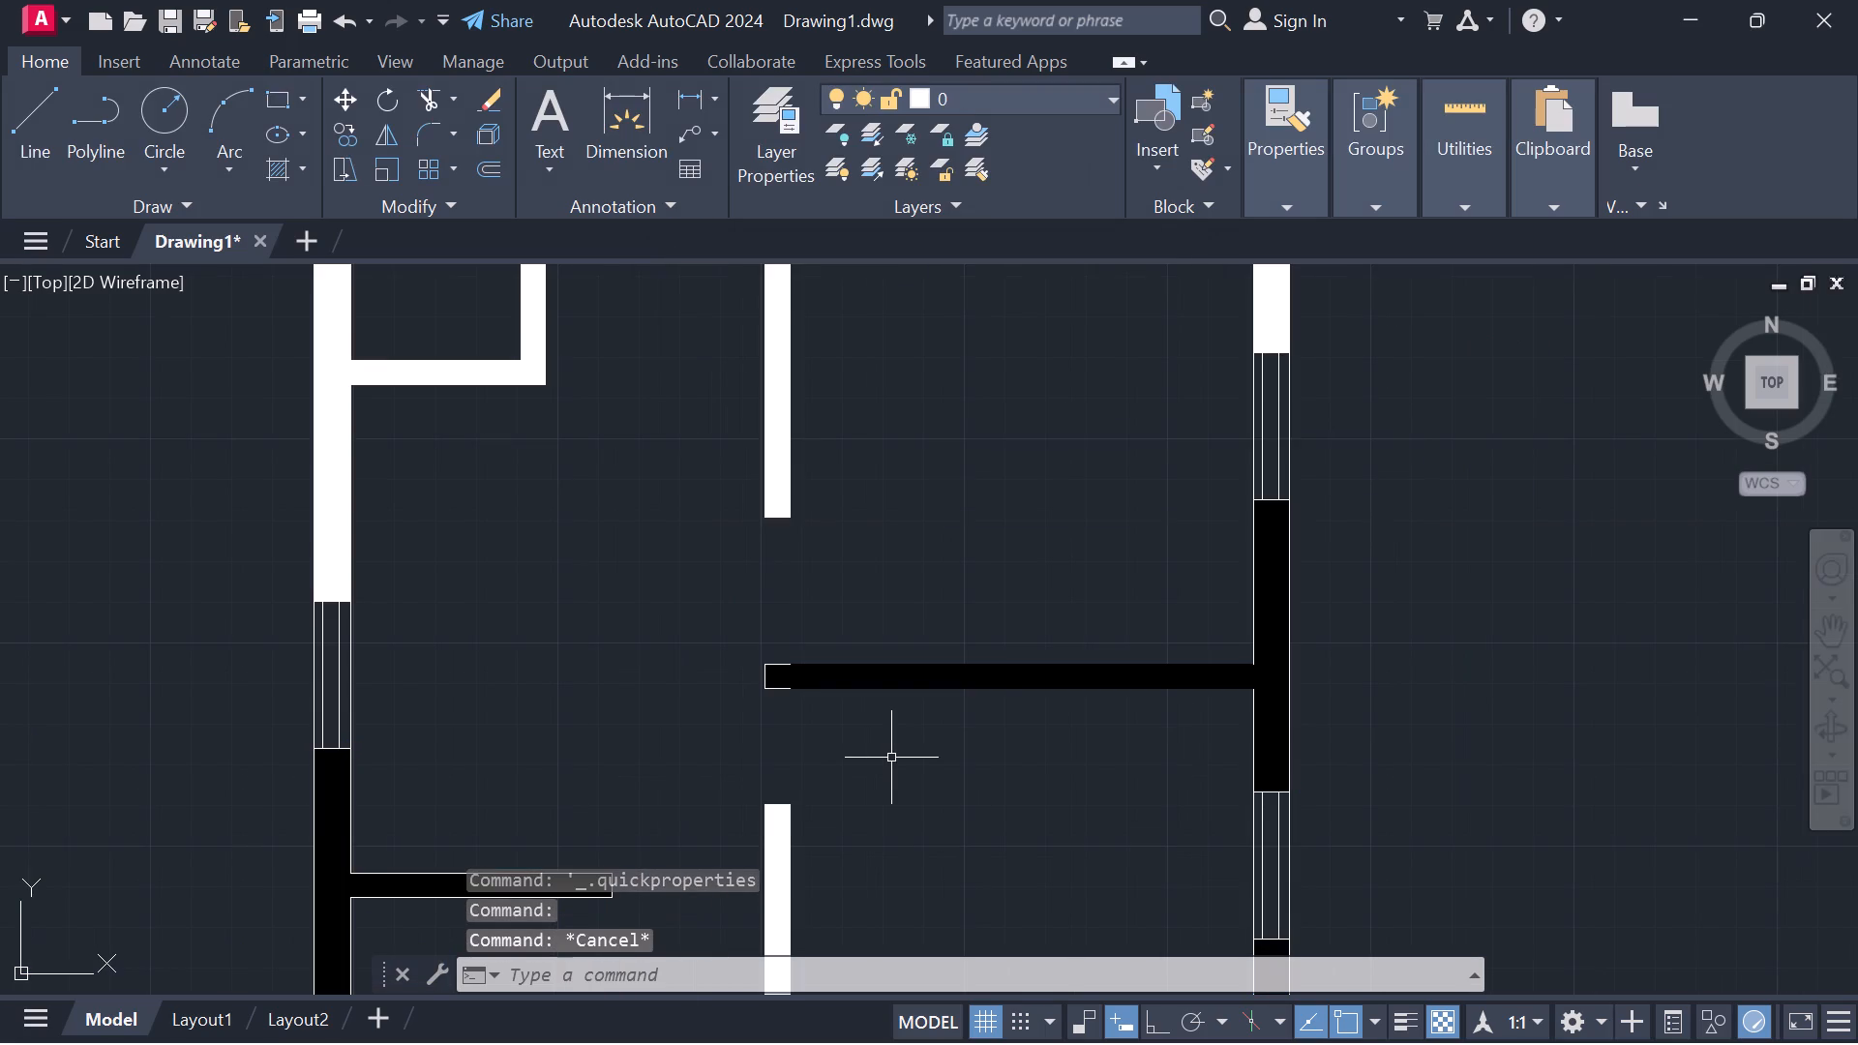
# Erase the three short white outline lines at the free end of the partition between the middle rooms.
pyautogui.scroll(2, 839, 732)
pyautogui.scroll(-3, 831, 734)
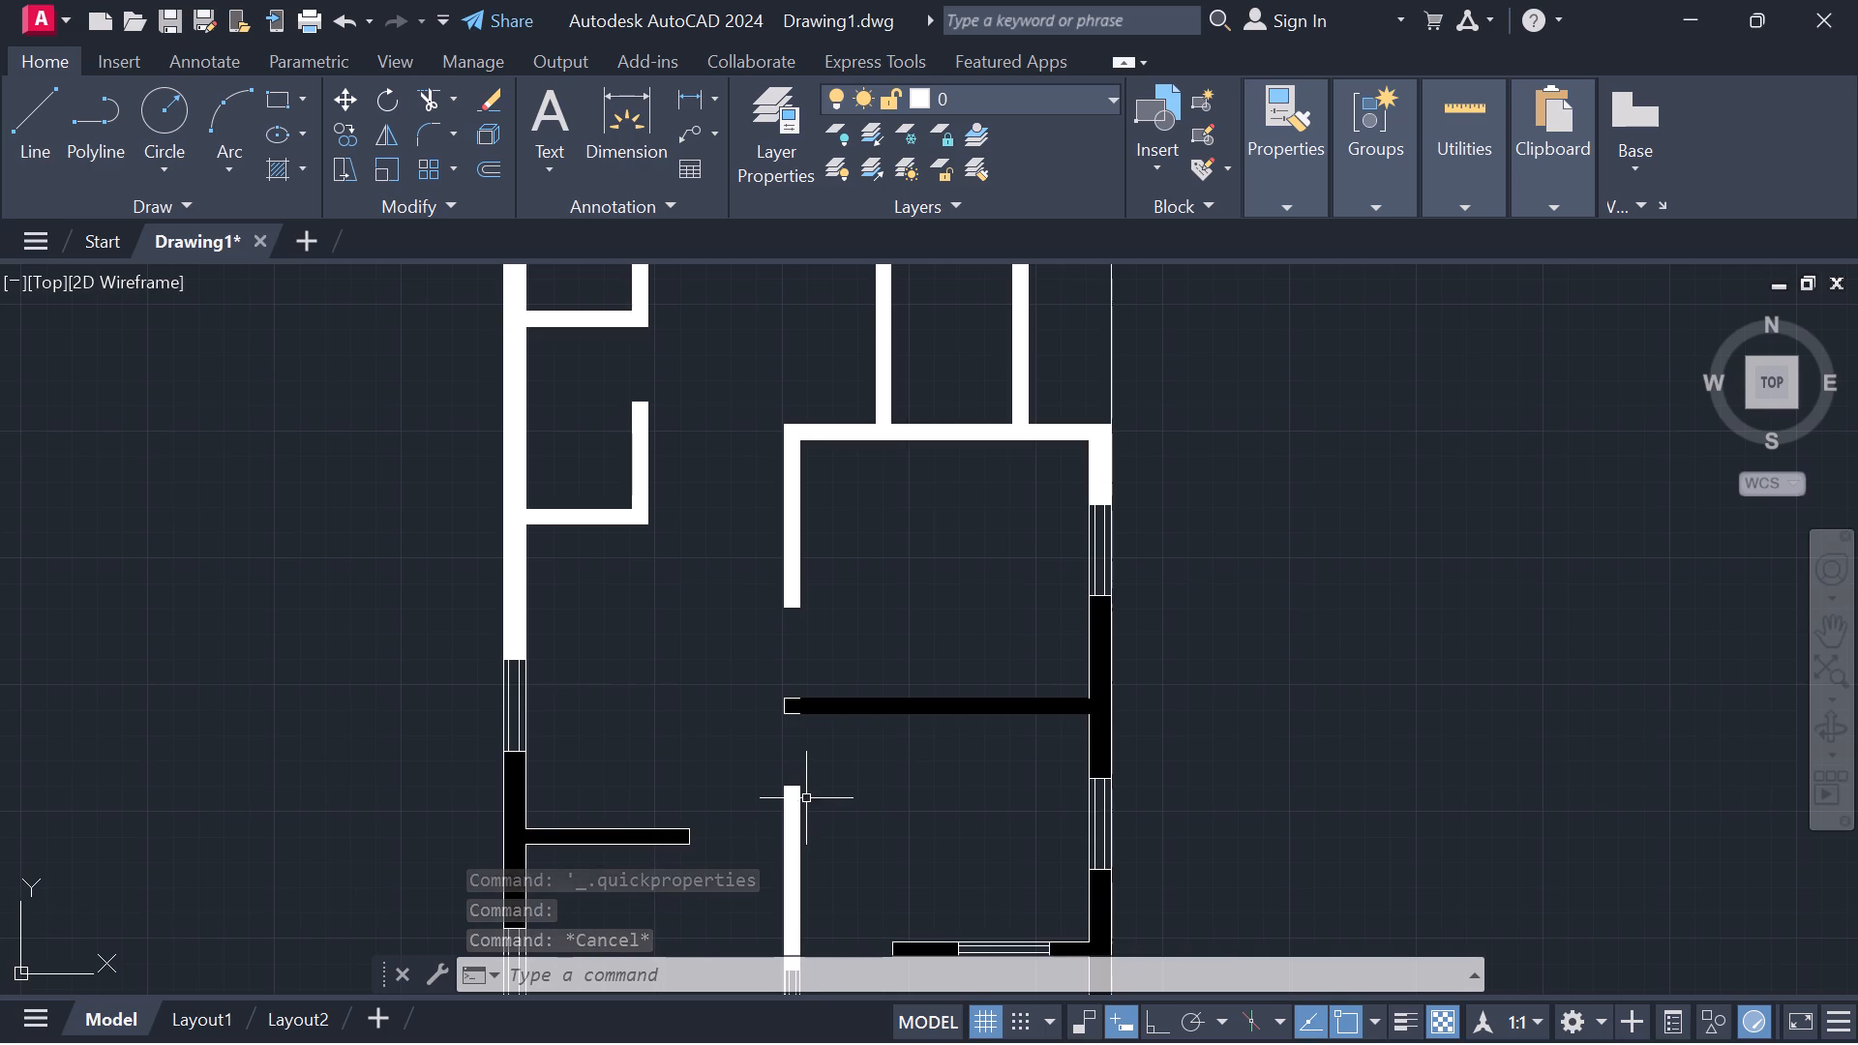
pyautogui.scroll(2, 807, 797)
pyautogui.click(767, 586)
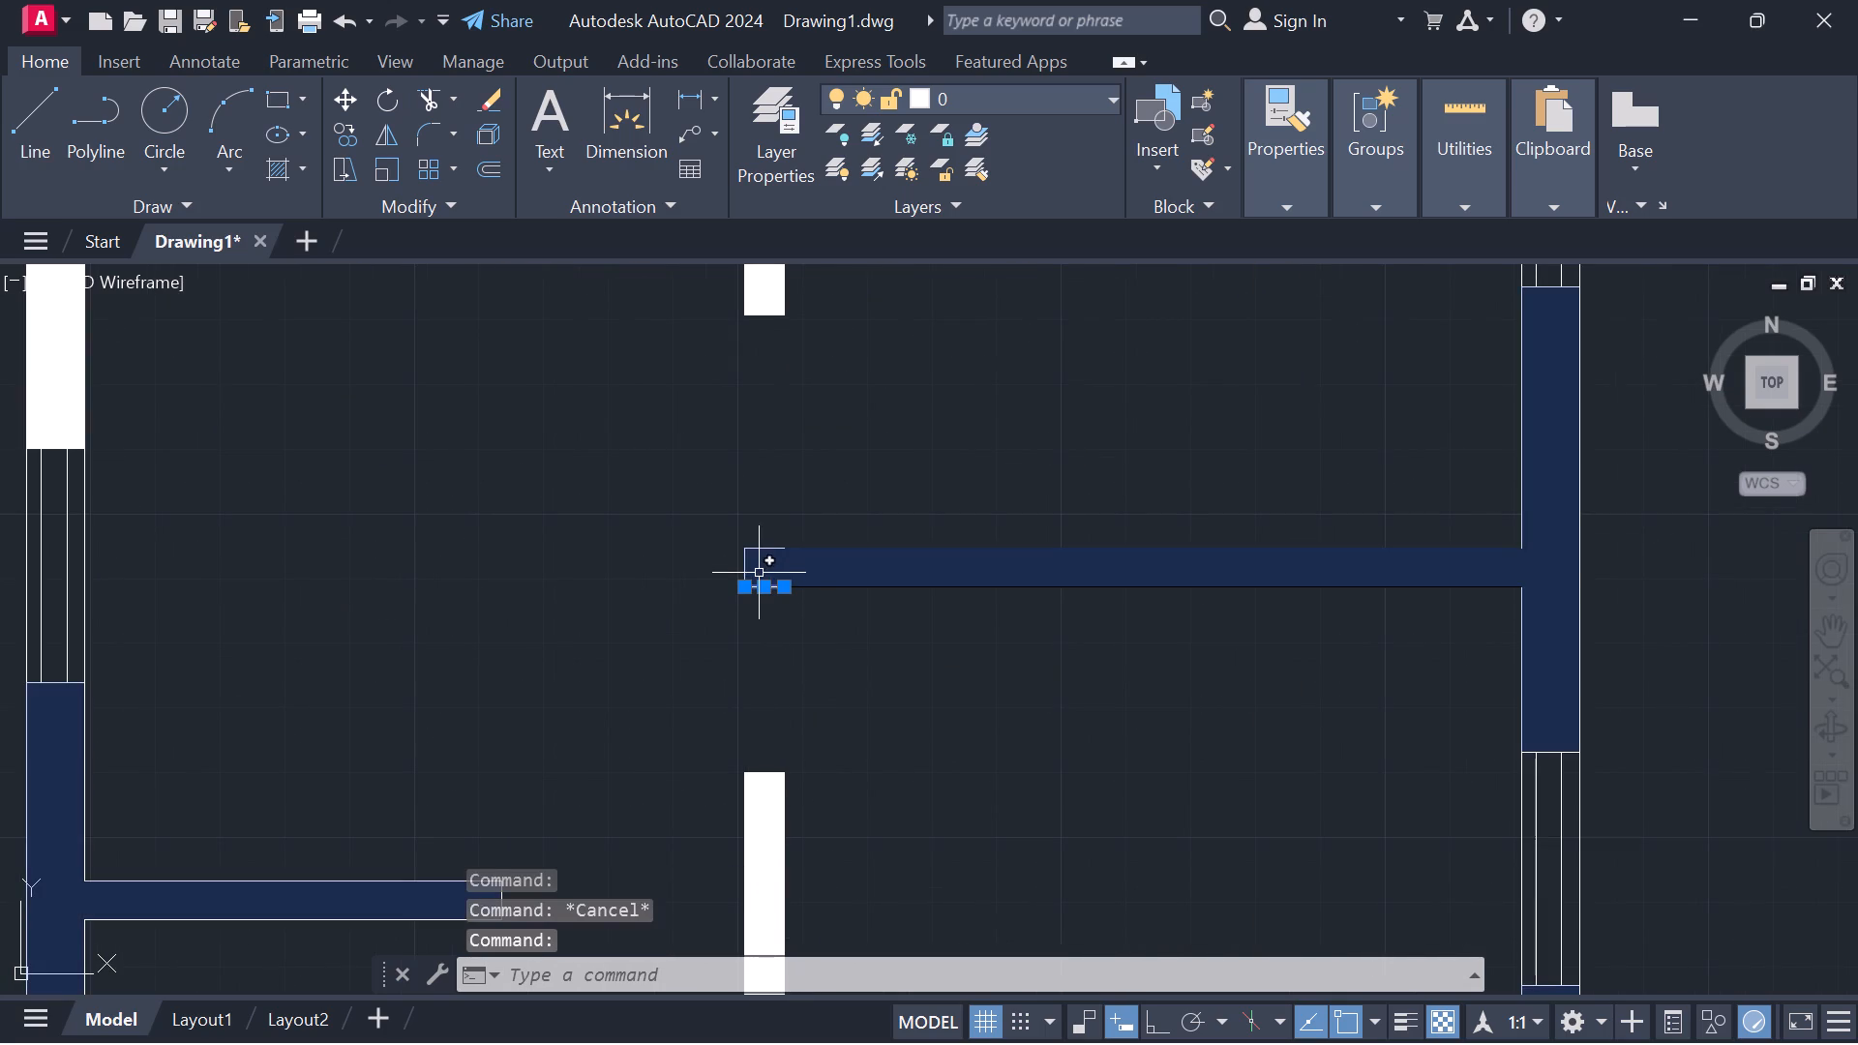
pyautogui.scroll(4, 753, 597)
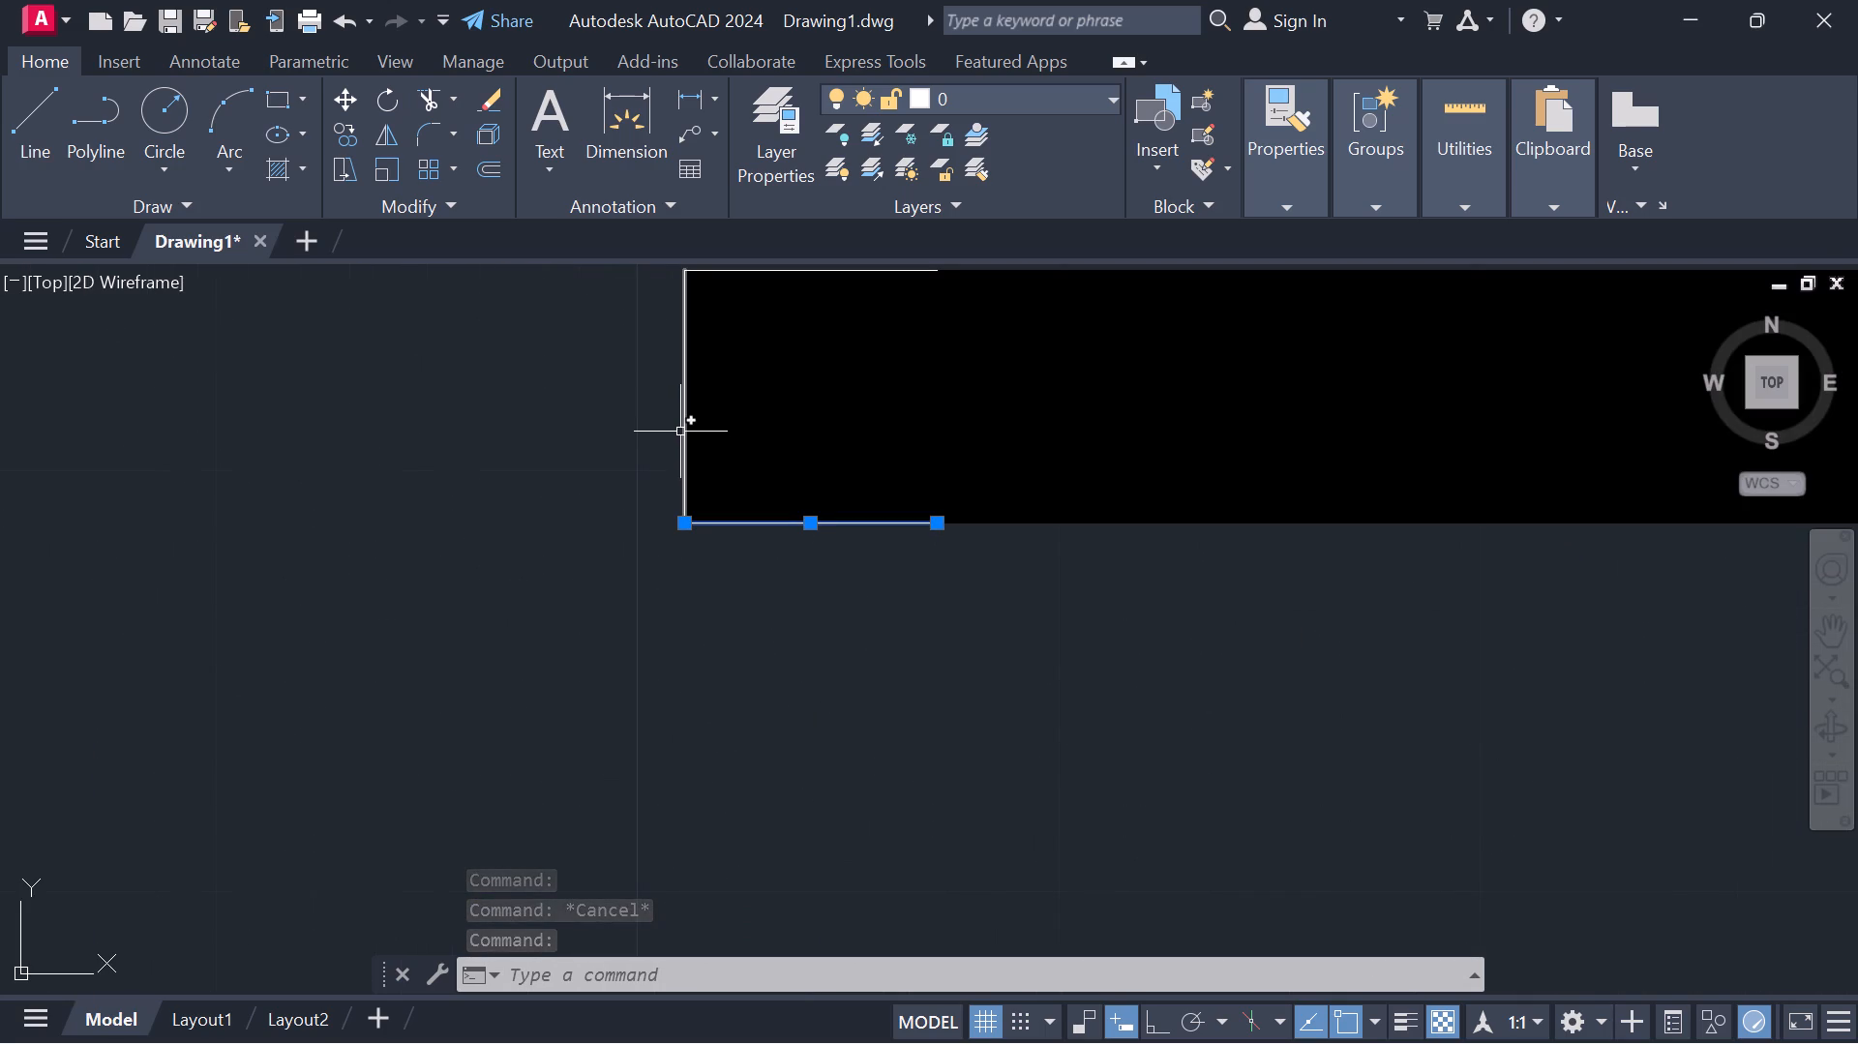
pyautogui.click(680, 432)
pyautogui.moveTo(644, 421); pyautogui.dragTo(513, 594, button='middle')
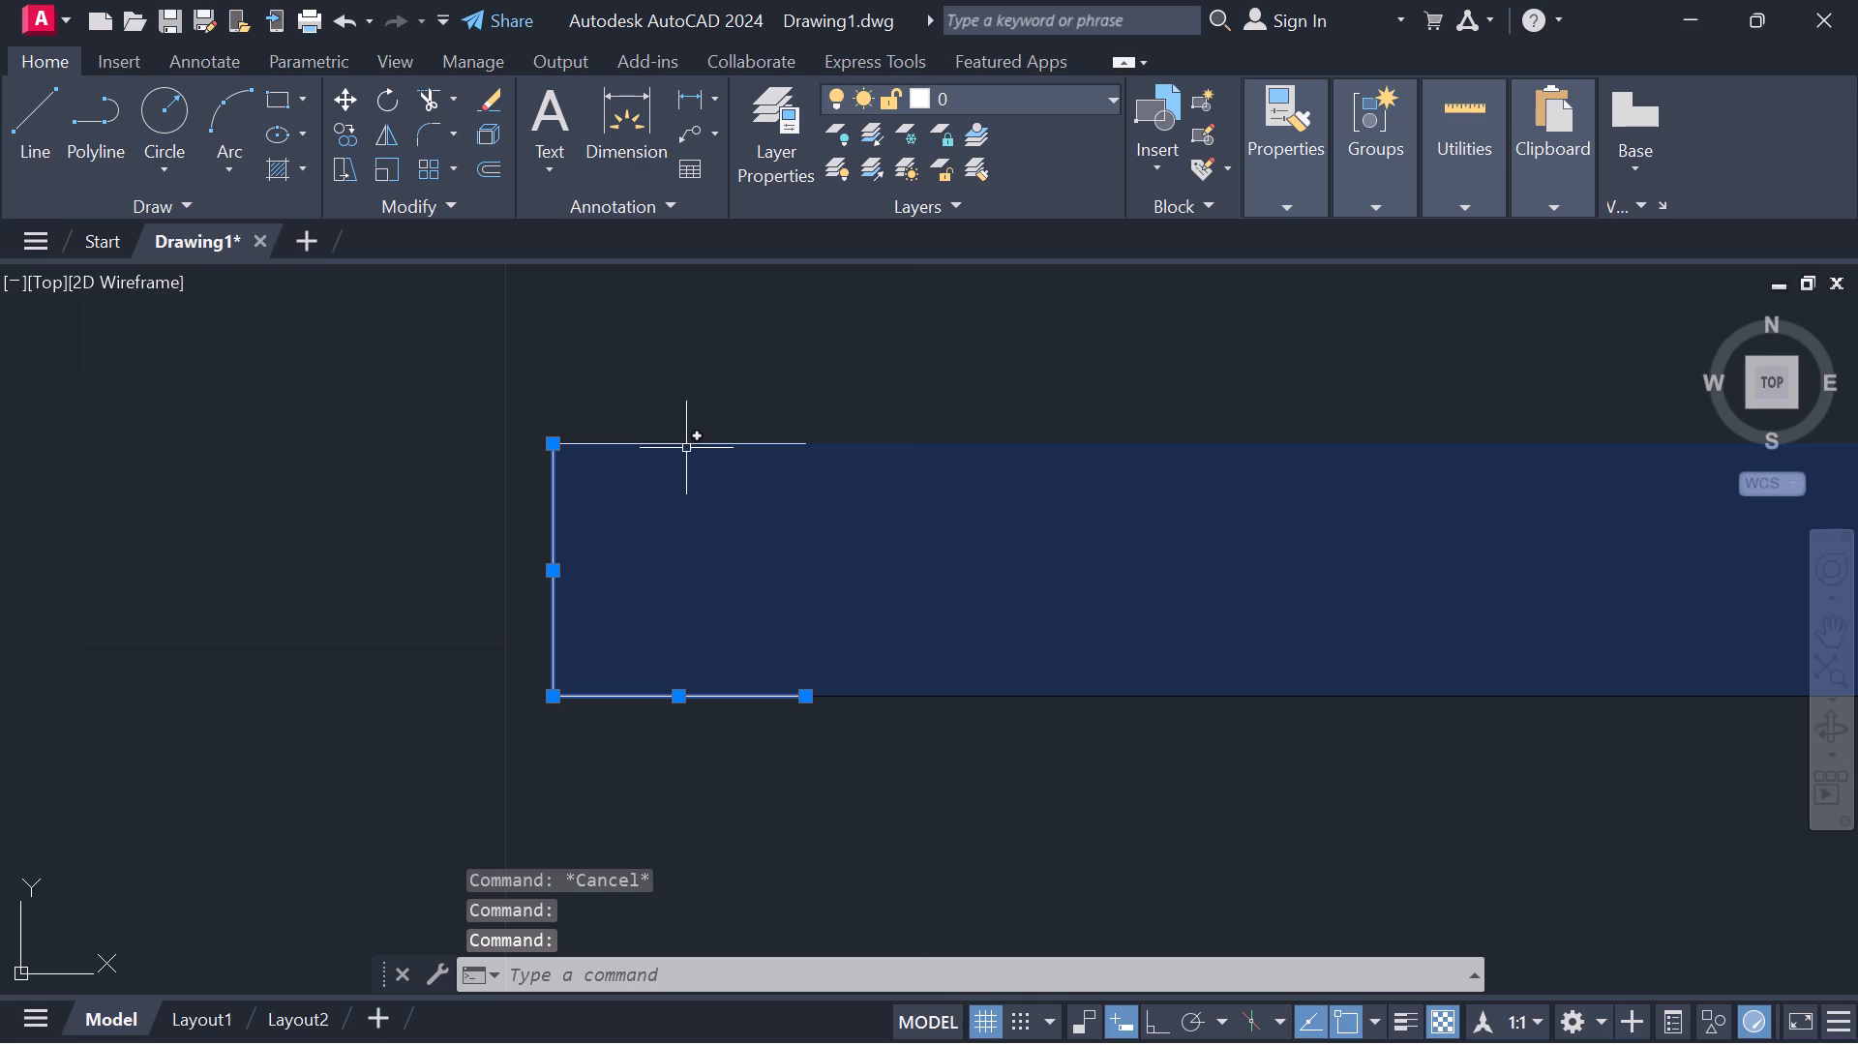
pyautogui.click(666, 439)
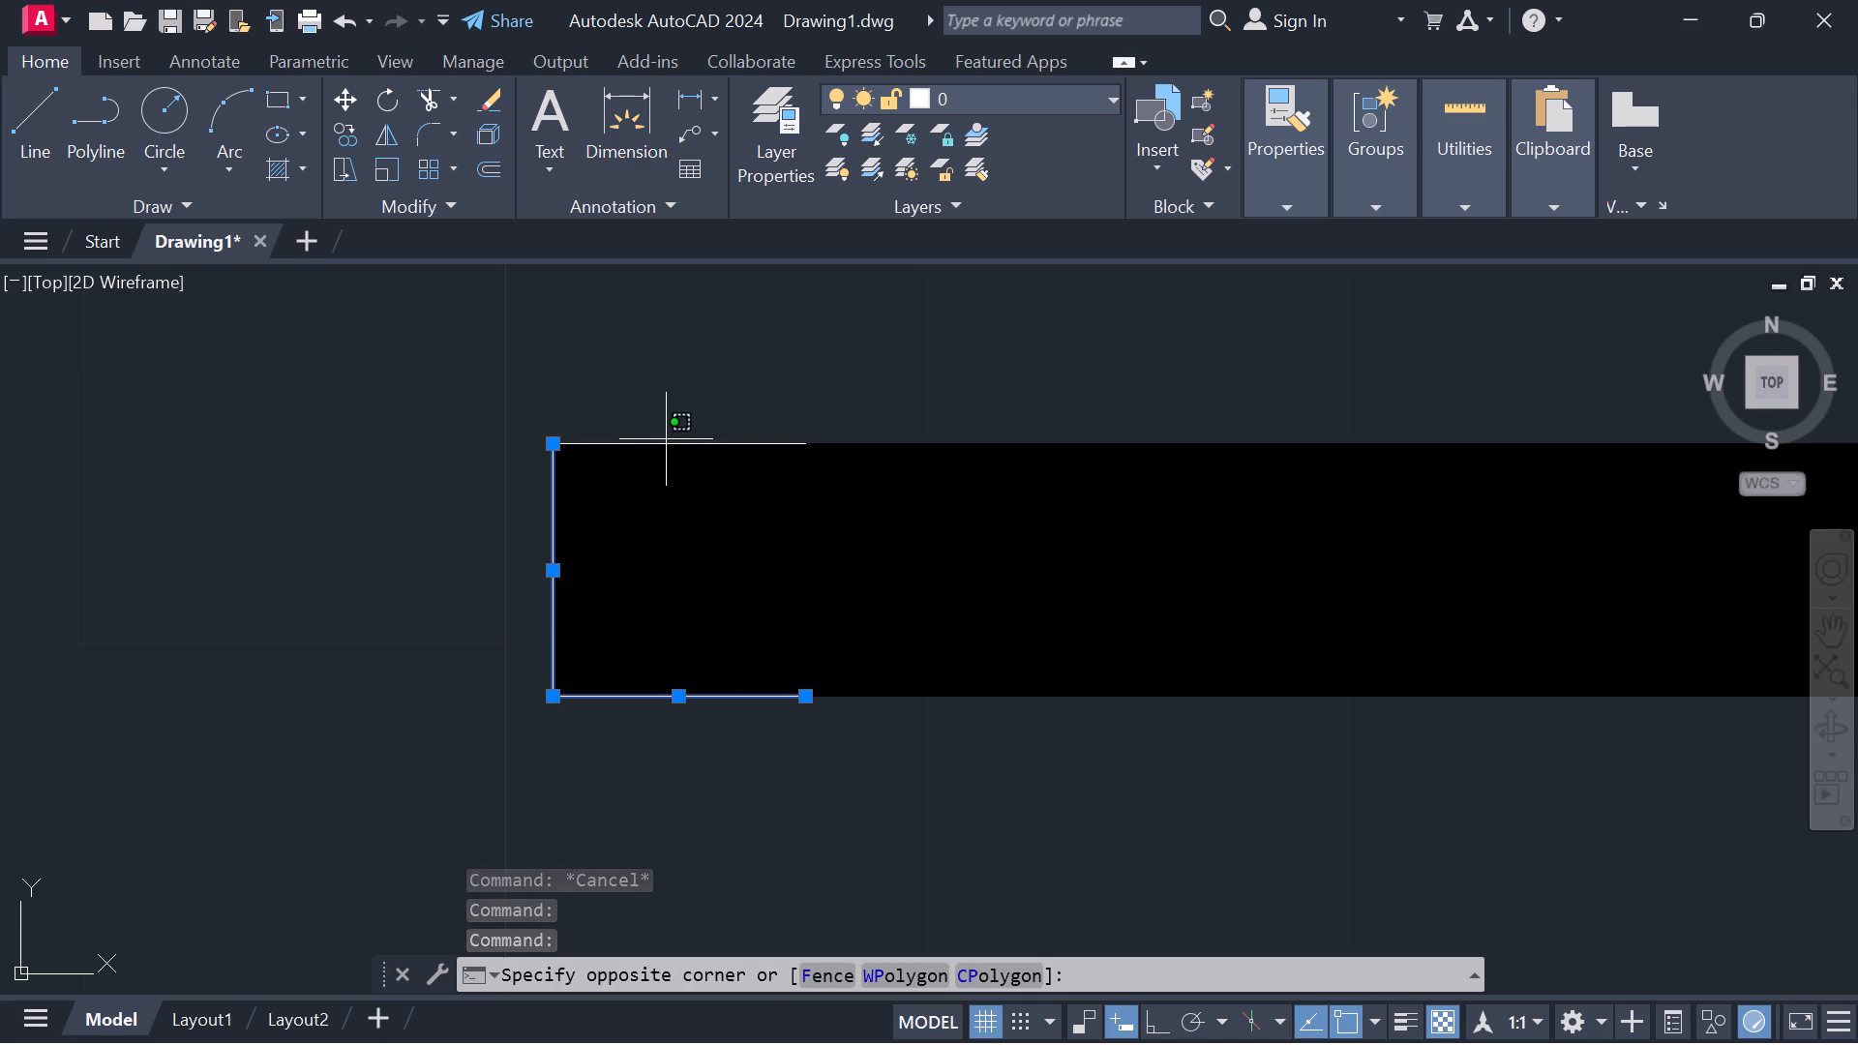
pyautogui.click(644, 438)
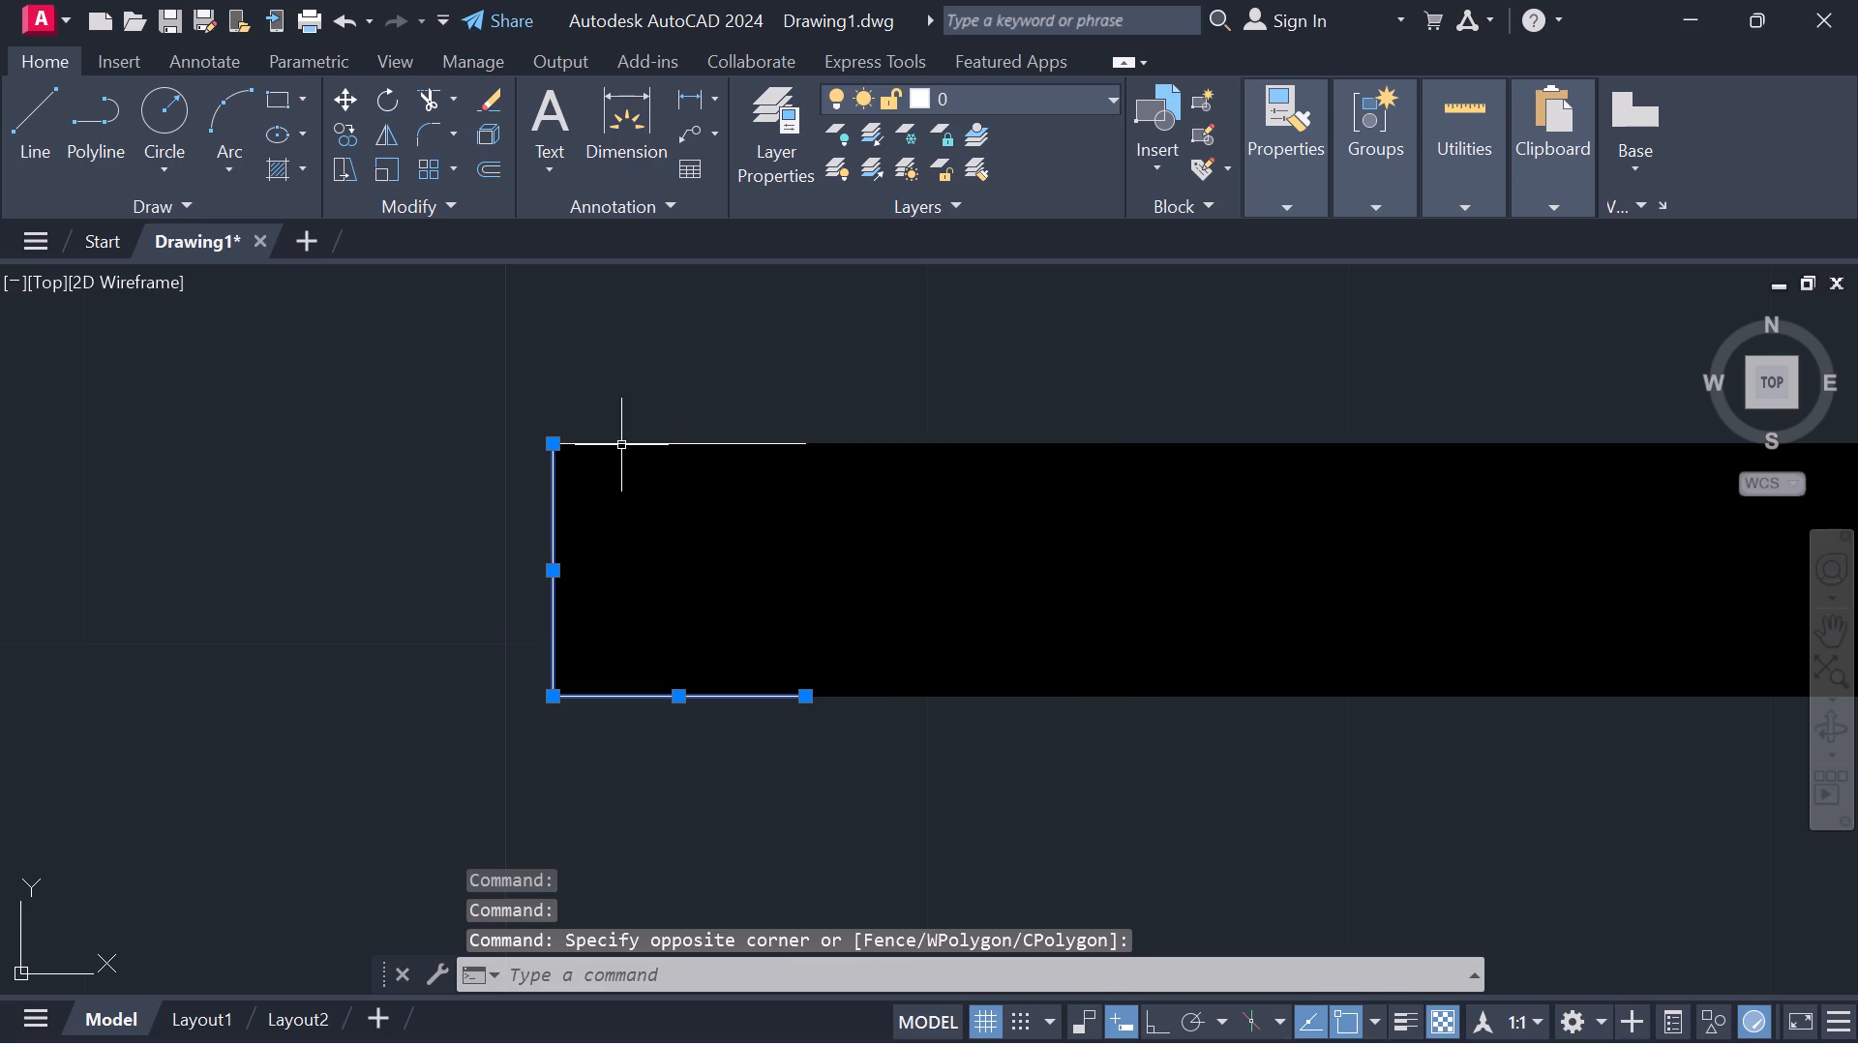
pyautogui.click(621, 445)
pyautogui.rightClick(688, 387)
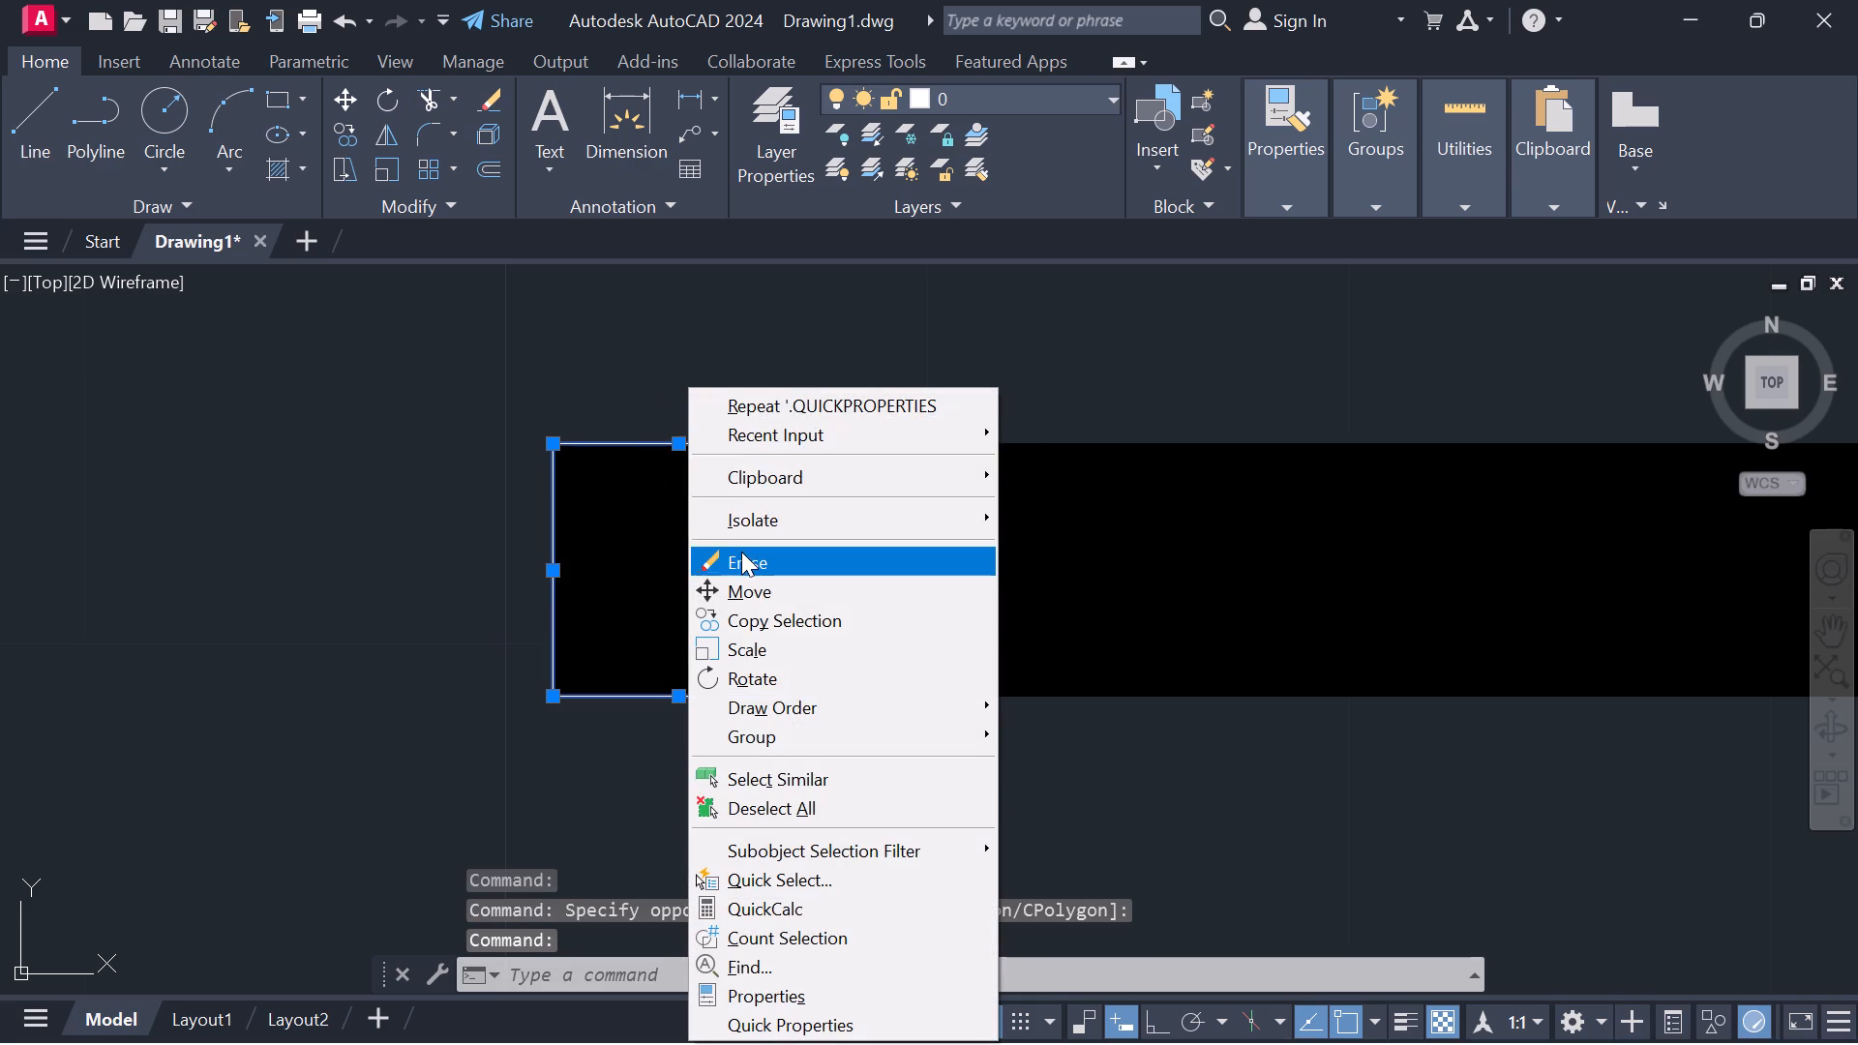
pyautogui.click(740, 554)
pyautogui.scroll(-4, 749, 504)
pyautogui.scroll(-2, 621, 522)
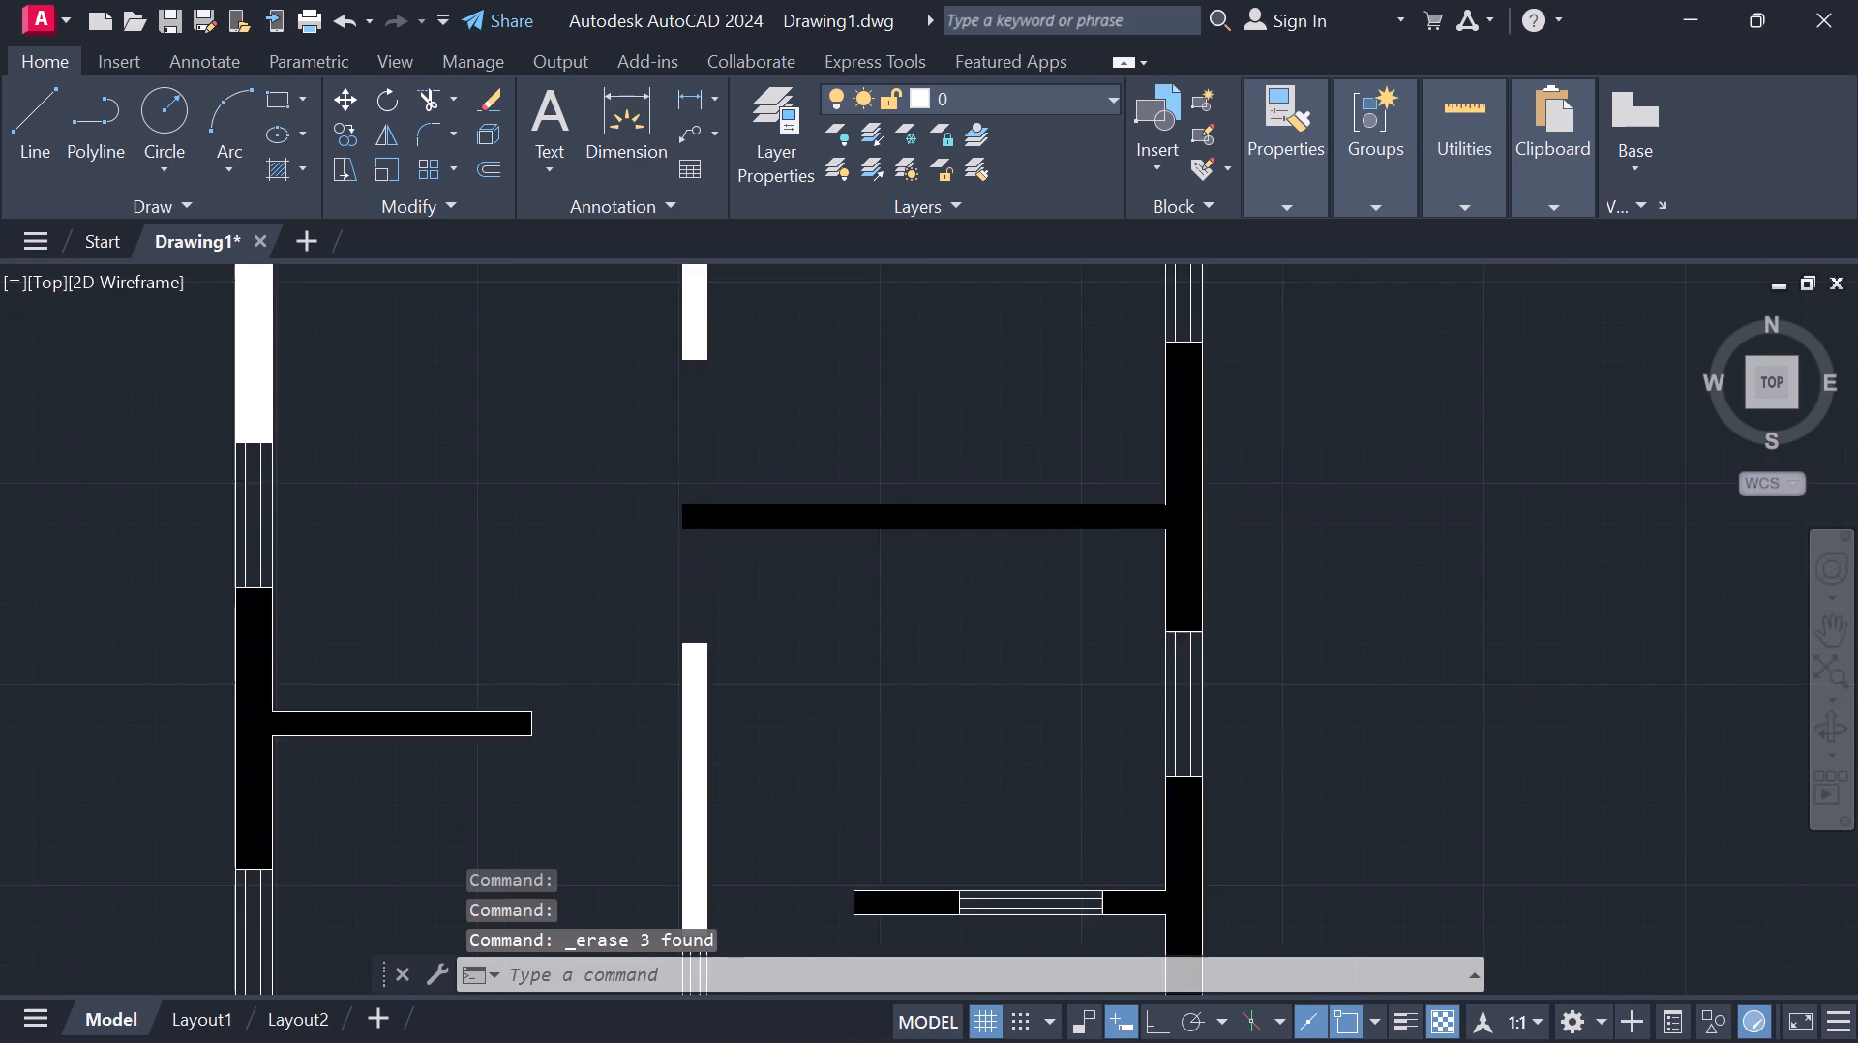
# Draw an outline over the partition between the middle rooms, tracing its roughly 9'-11" lower edge, free end and upper edge.
pyautogui.moveTo(619, 522); pyautogui.dragTo(786, 435, button='middle')
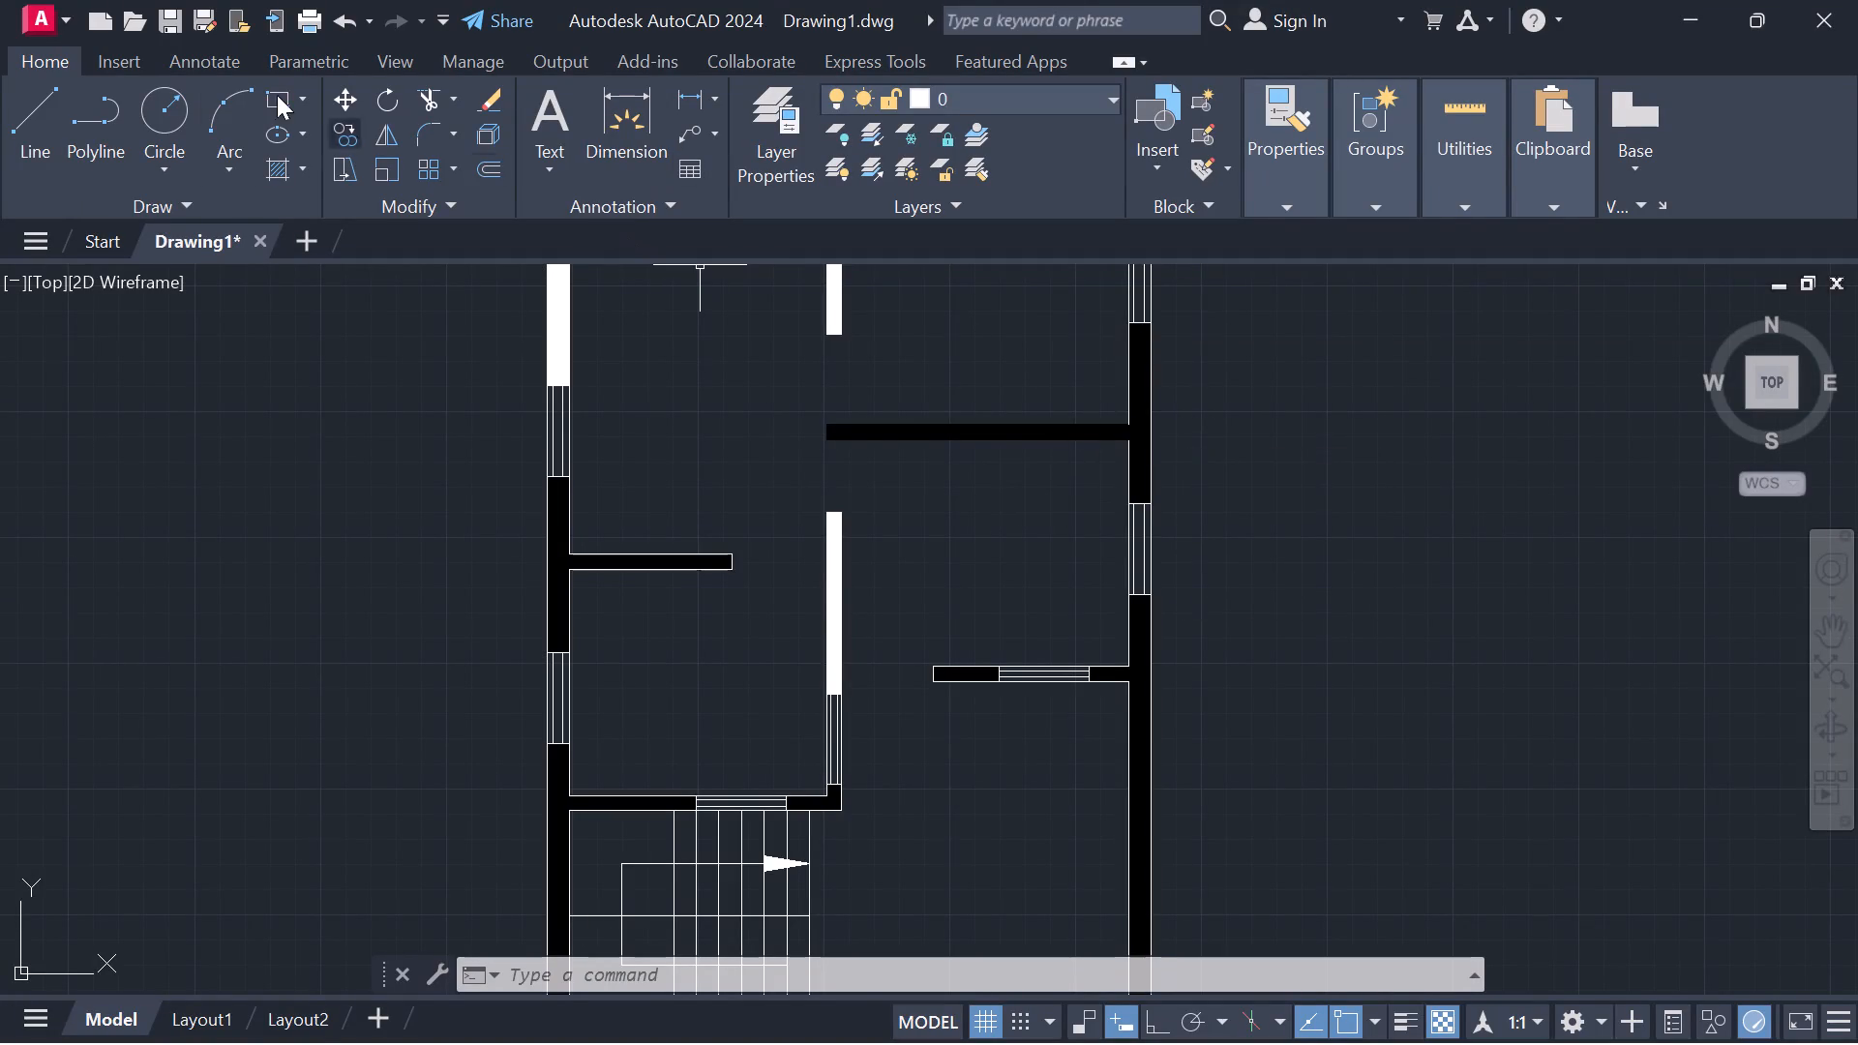
pyautogui.click(41, 100)
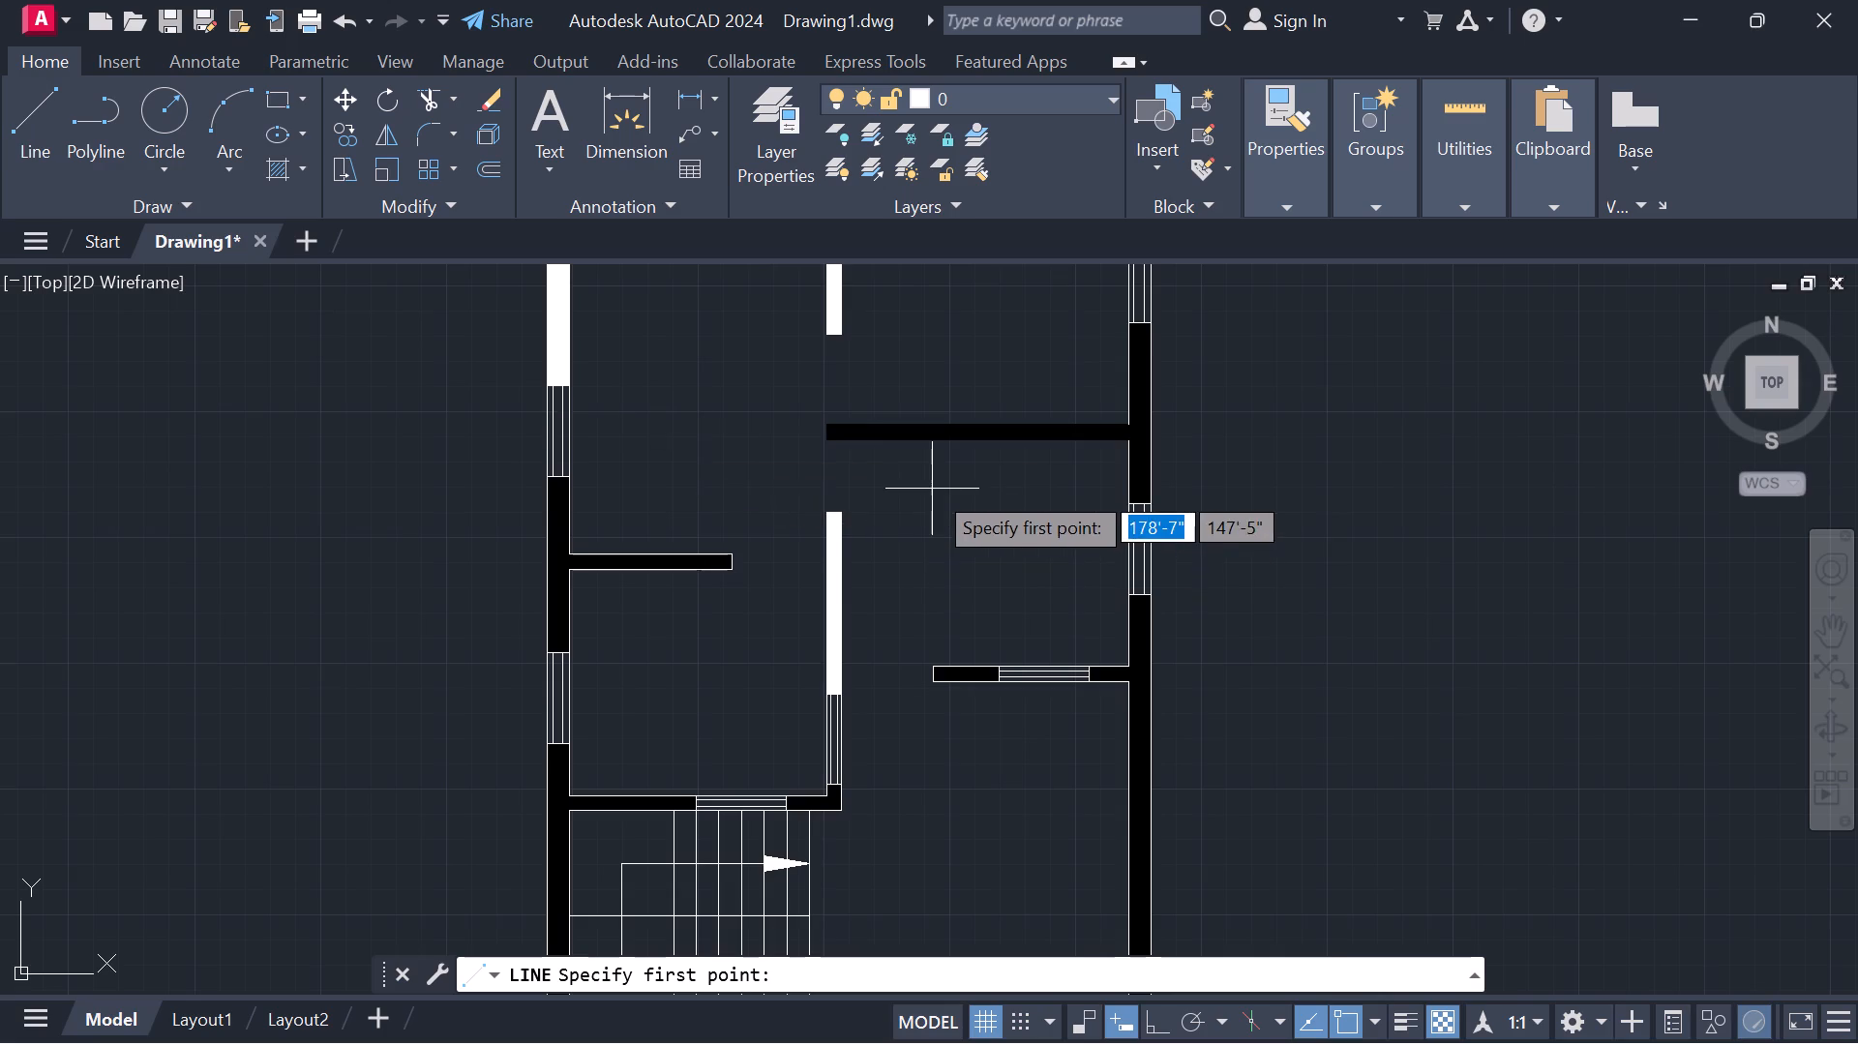
pyautogui.scroll(2, 932, 489)
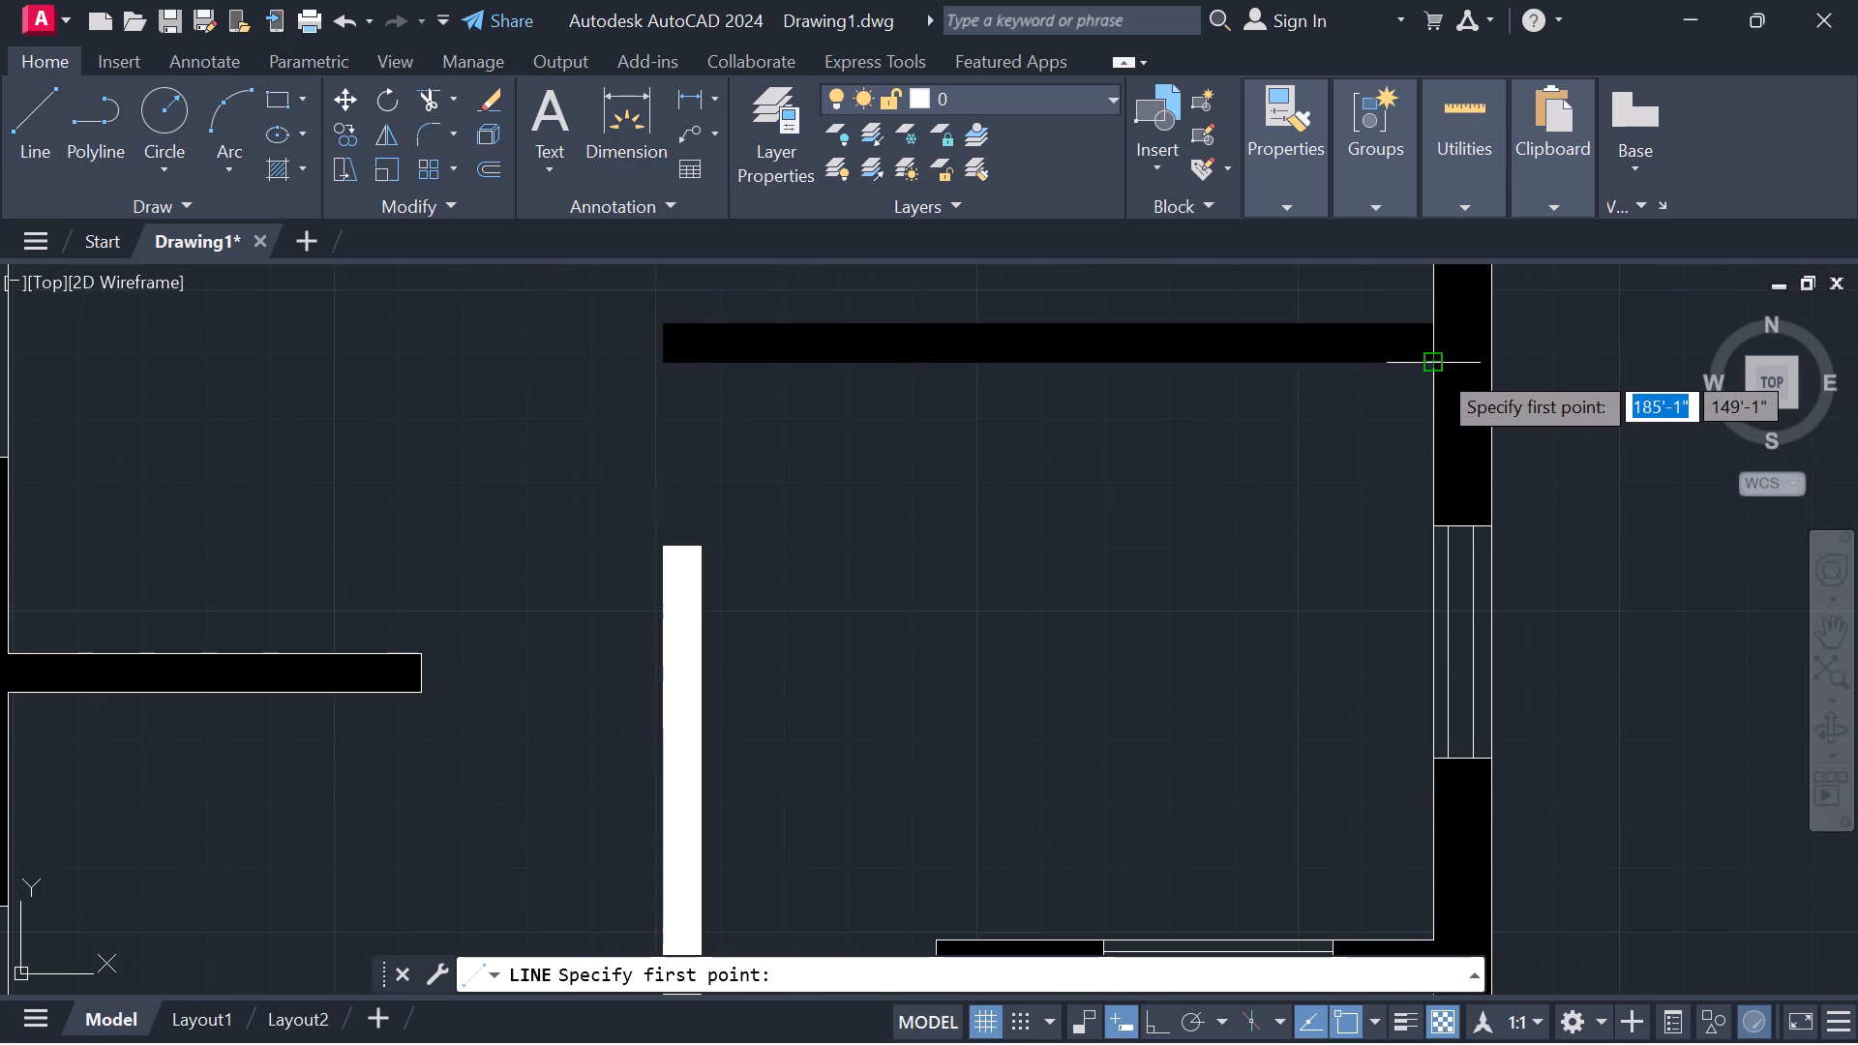
pyautogui.click(1436, 368)
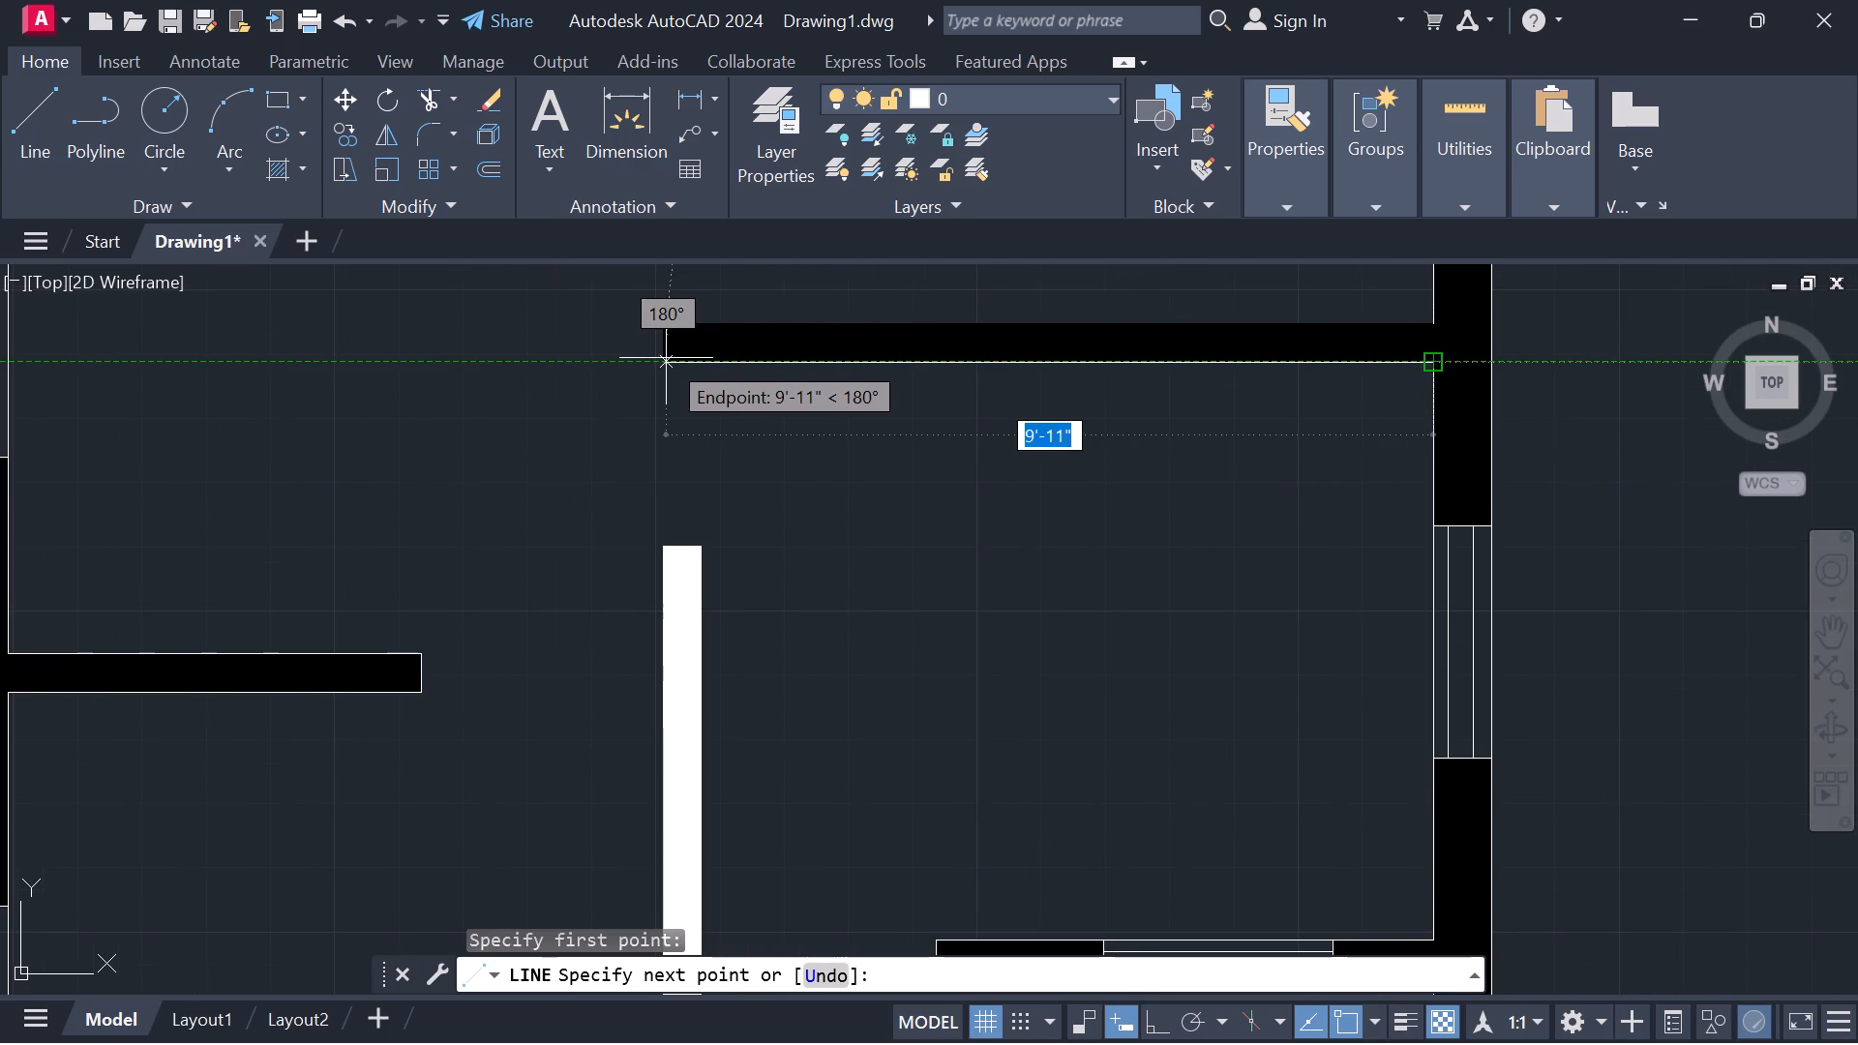
pyautogui.scroll(4, 666, 358)
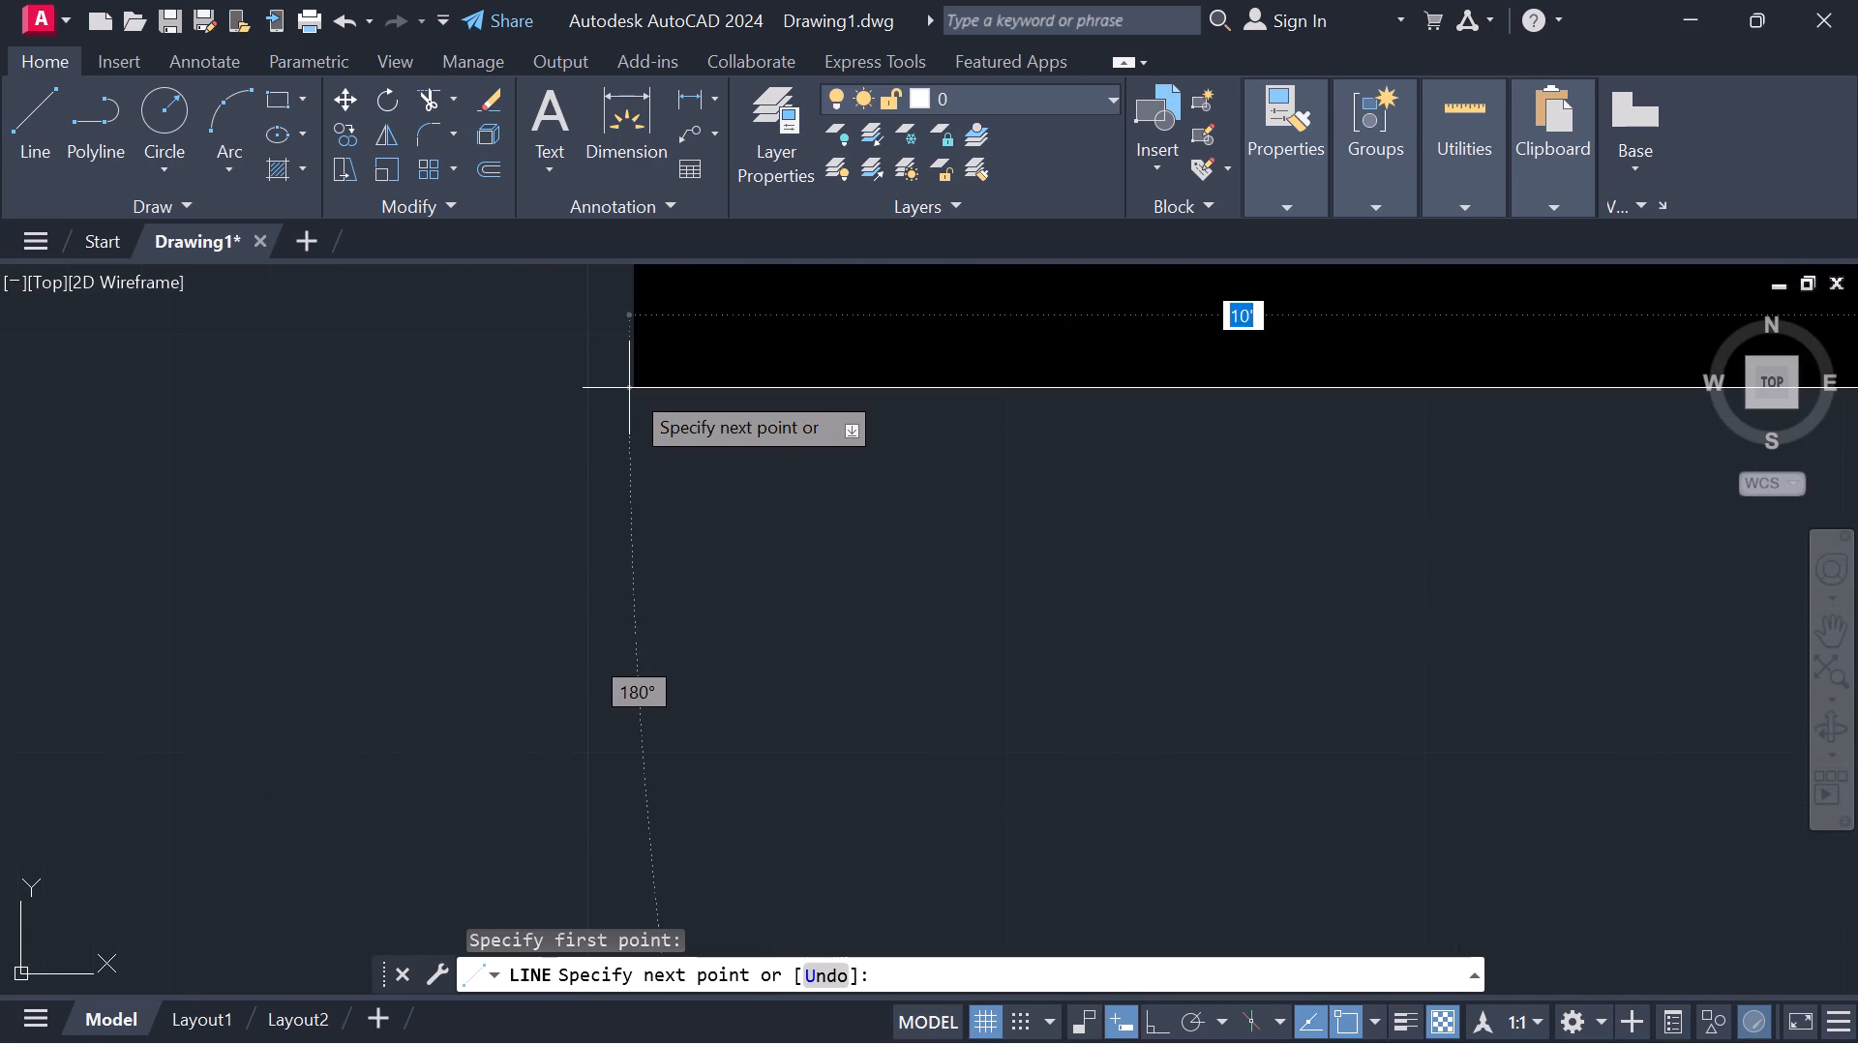
pyautogui.click(634, 380)
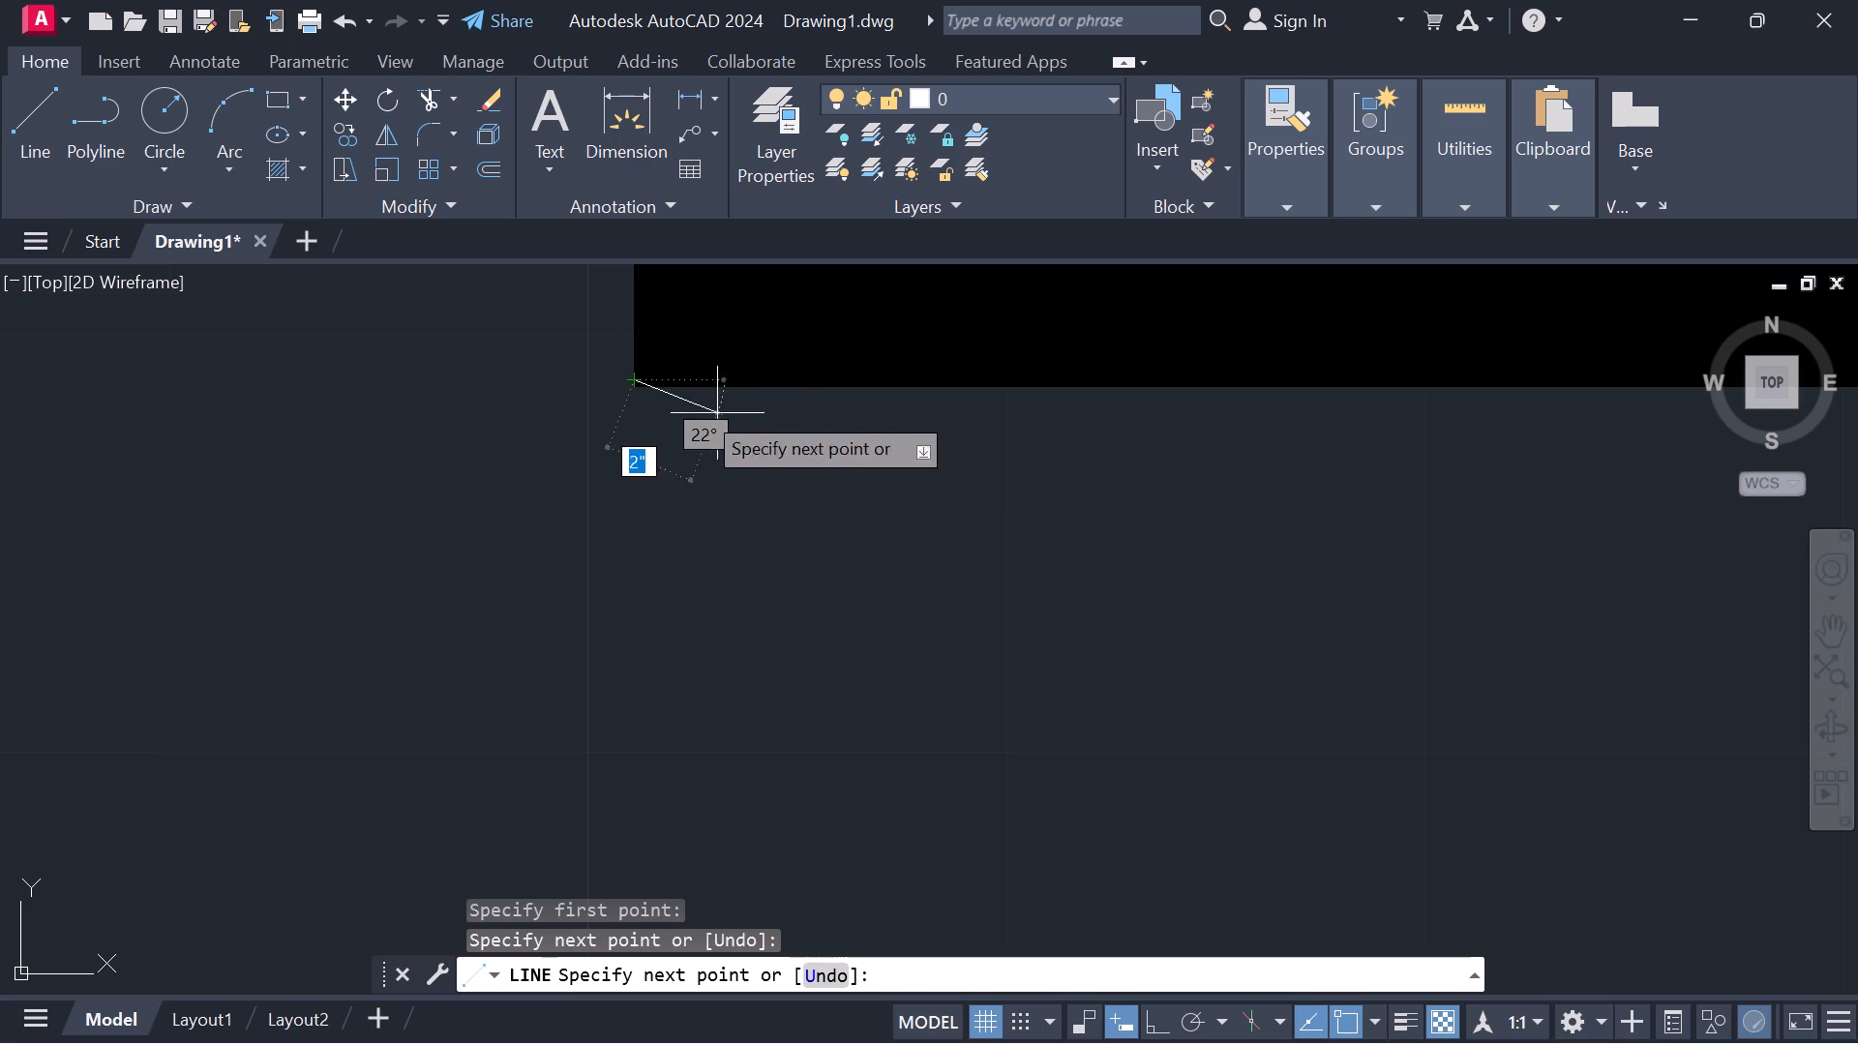
pyautogui.scroll(-3, 1022, 469)
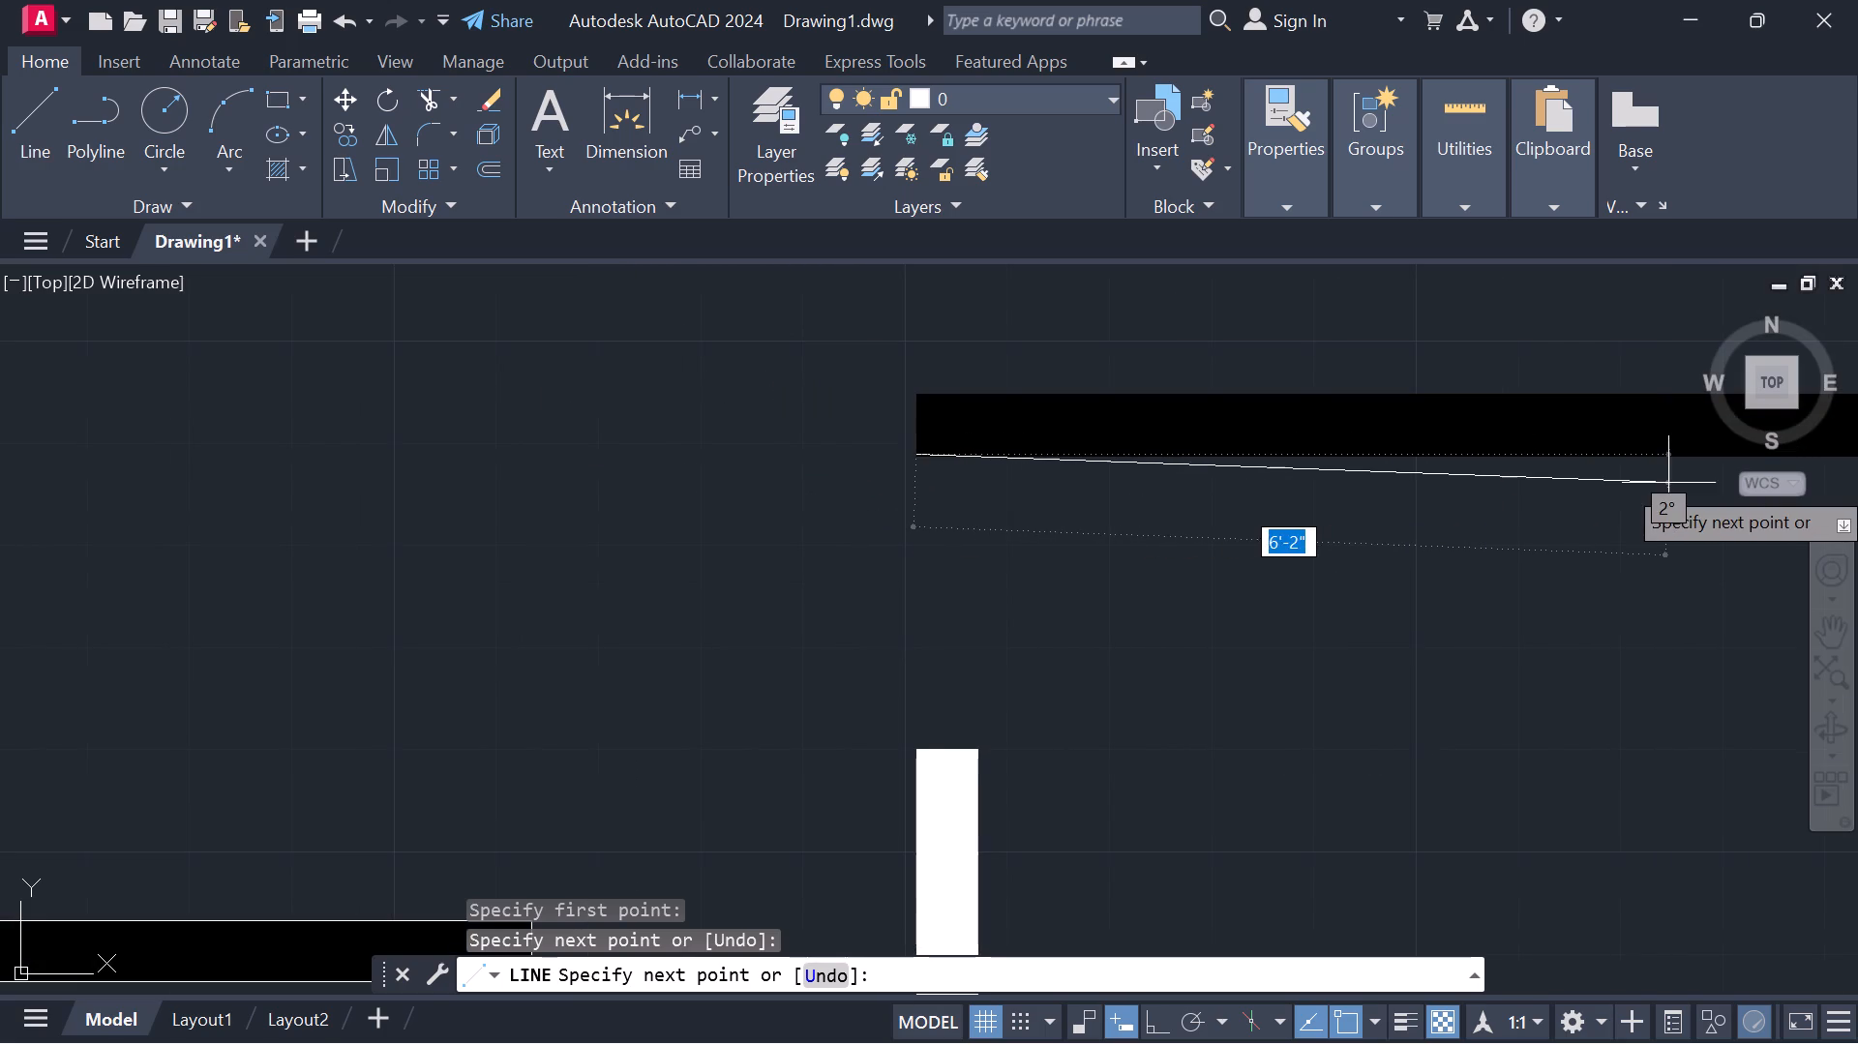
pyautogui.moveTo(1668, 483); pyautogui.dragTo(674, 483, button='middle')
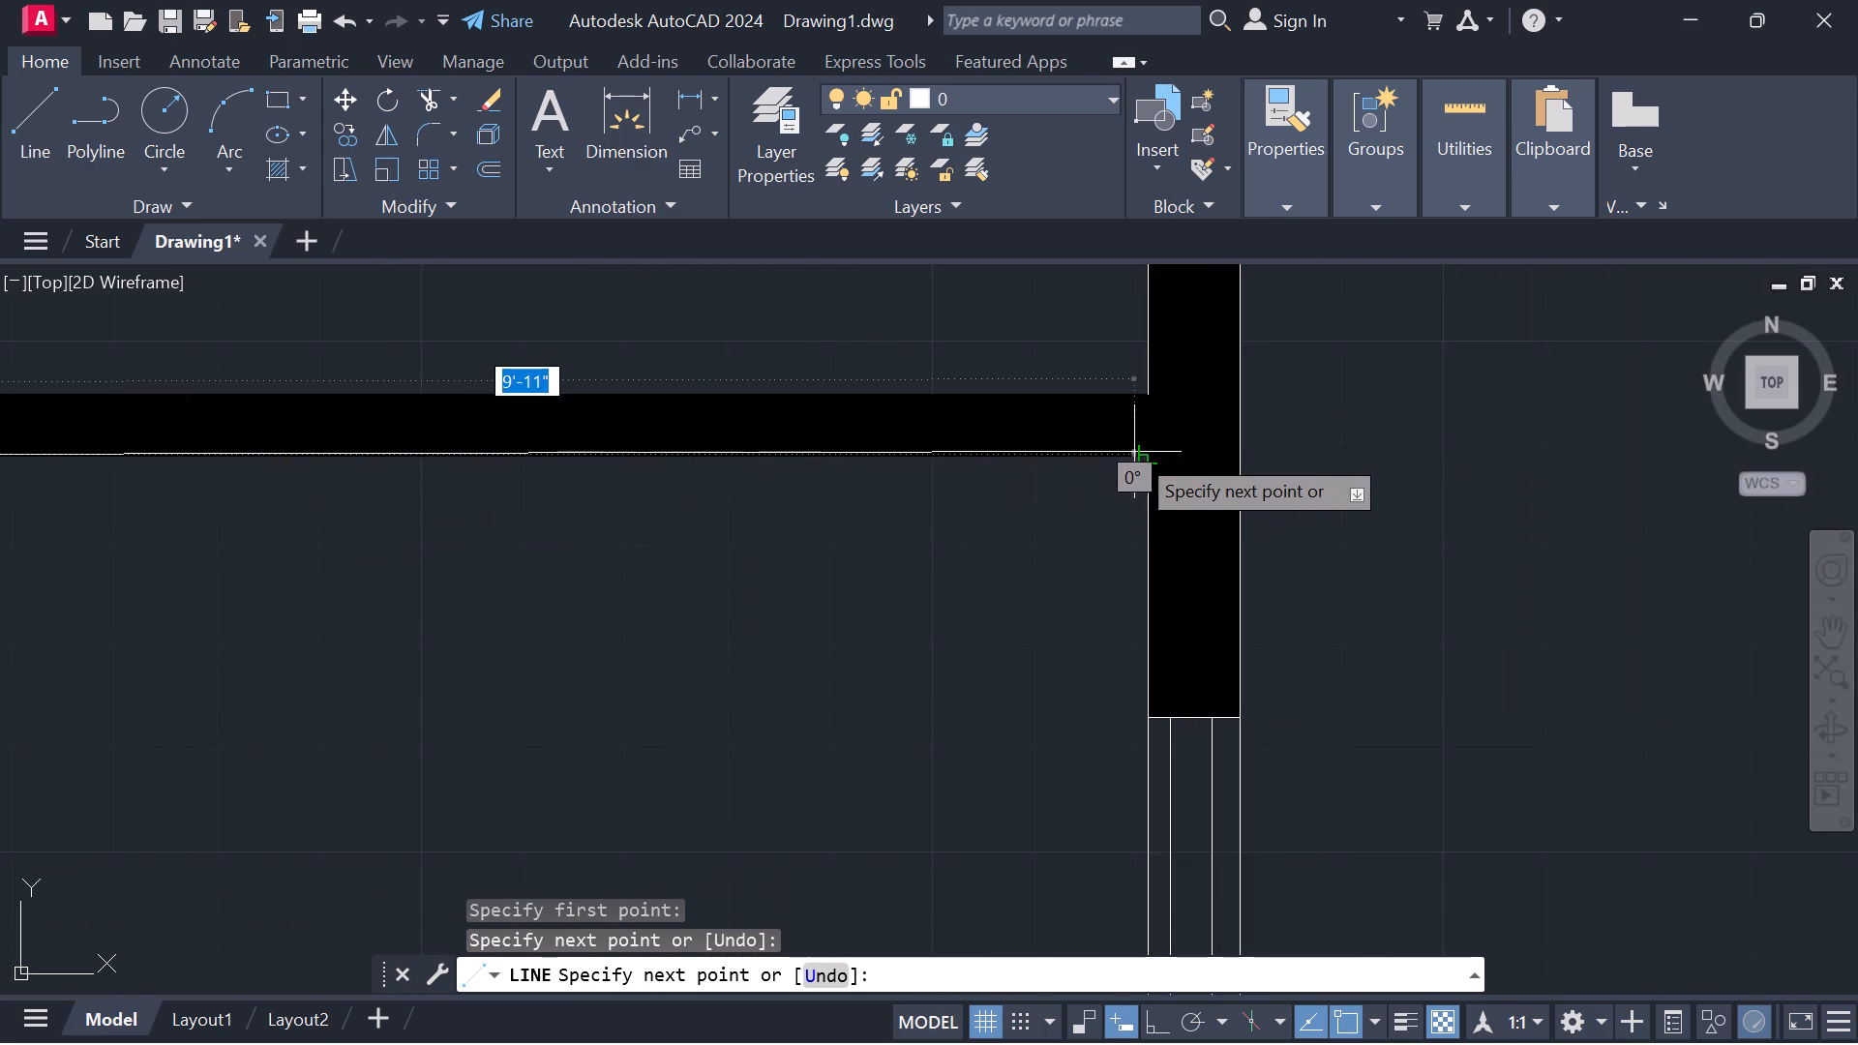
pyautogui.click(1140, 457)
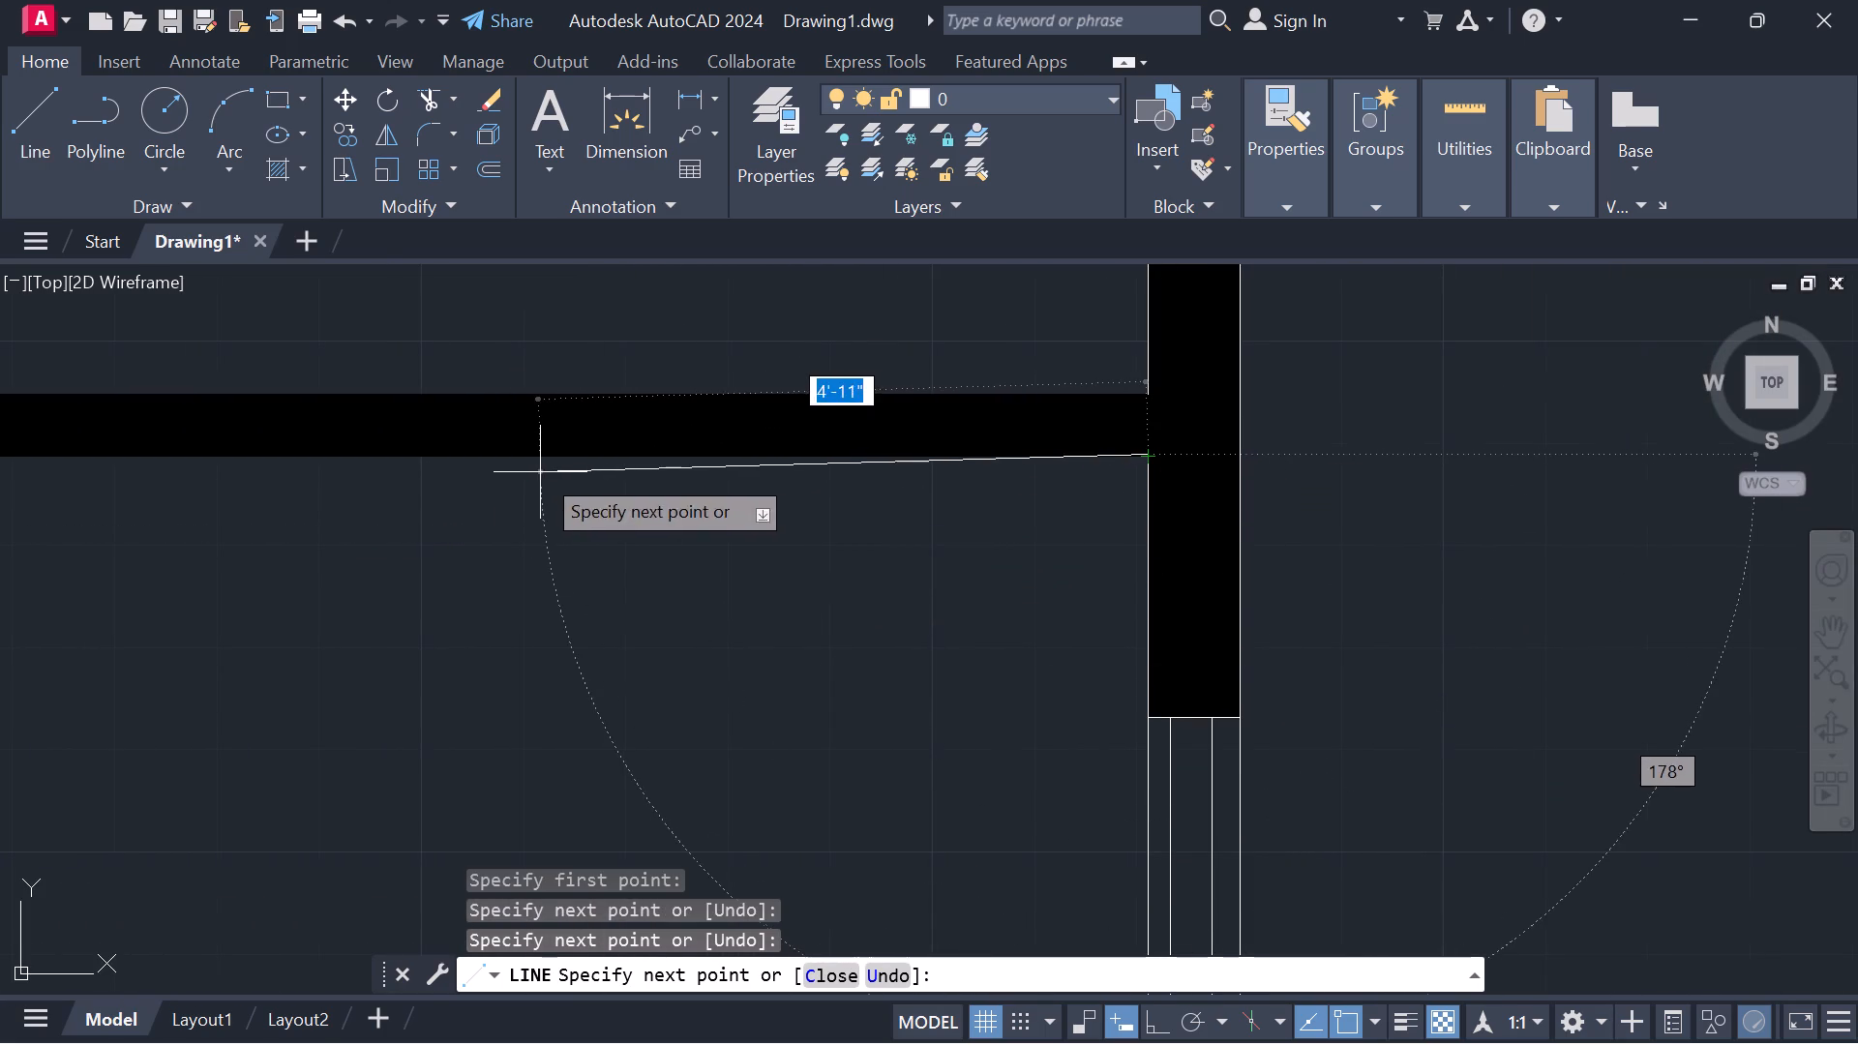
pyautogui.moveTo(540, 472); pyautogui.dragTo(1216, 436, button='middle')
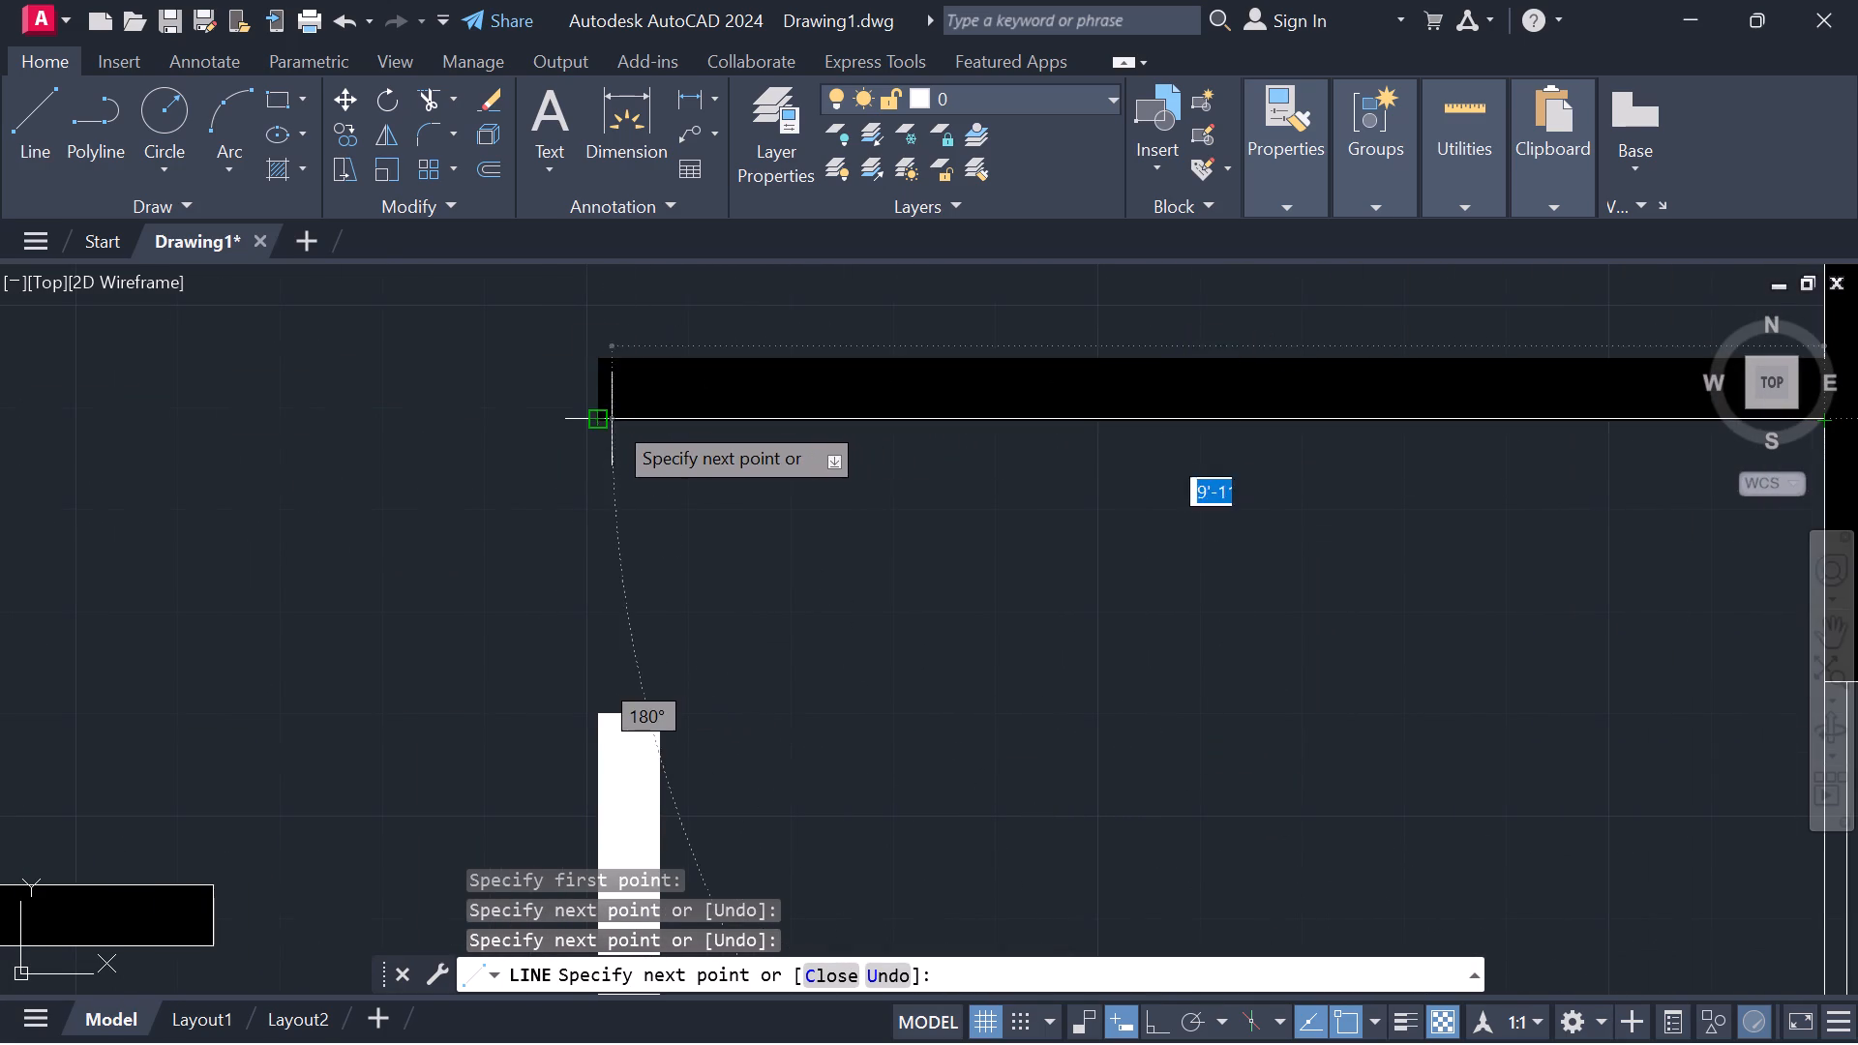
pyautogui.click(590, 418)
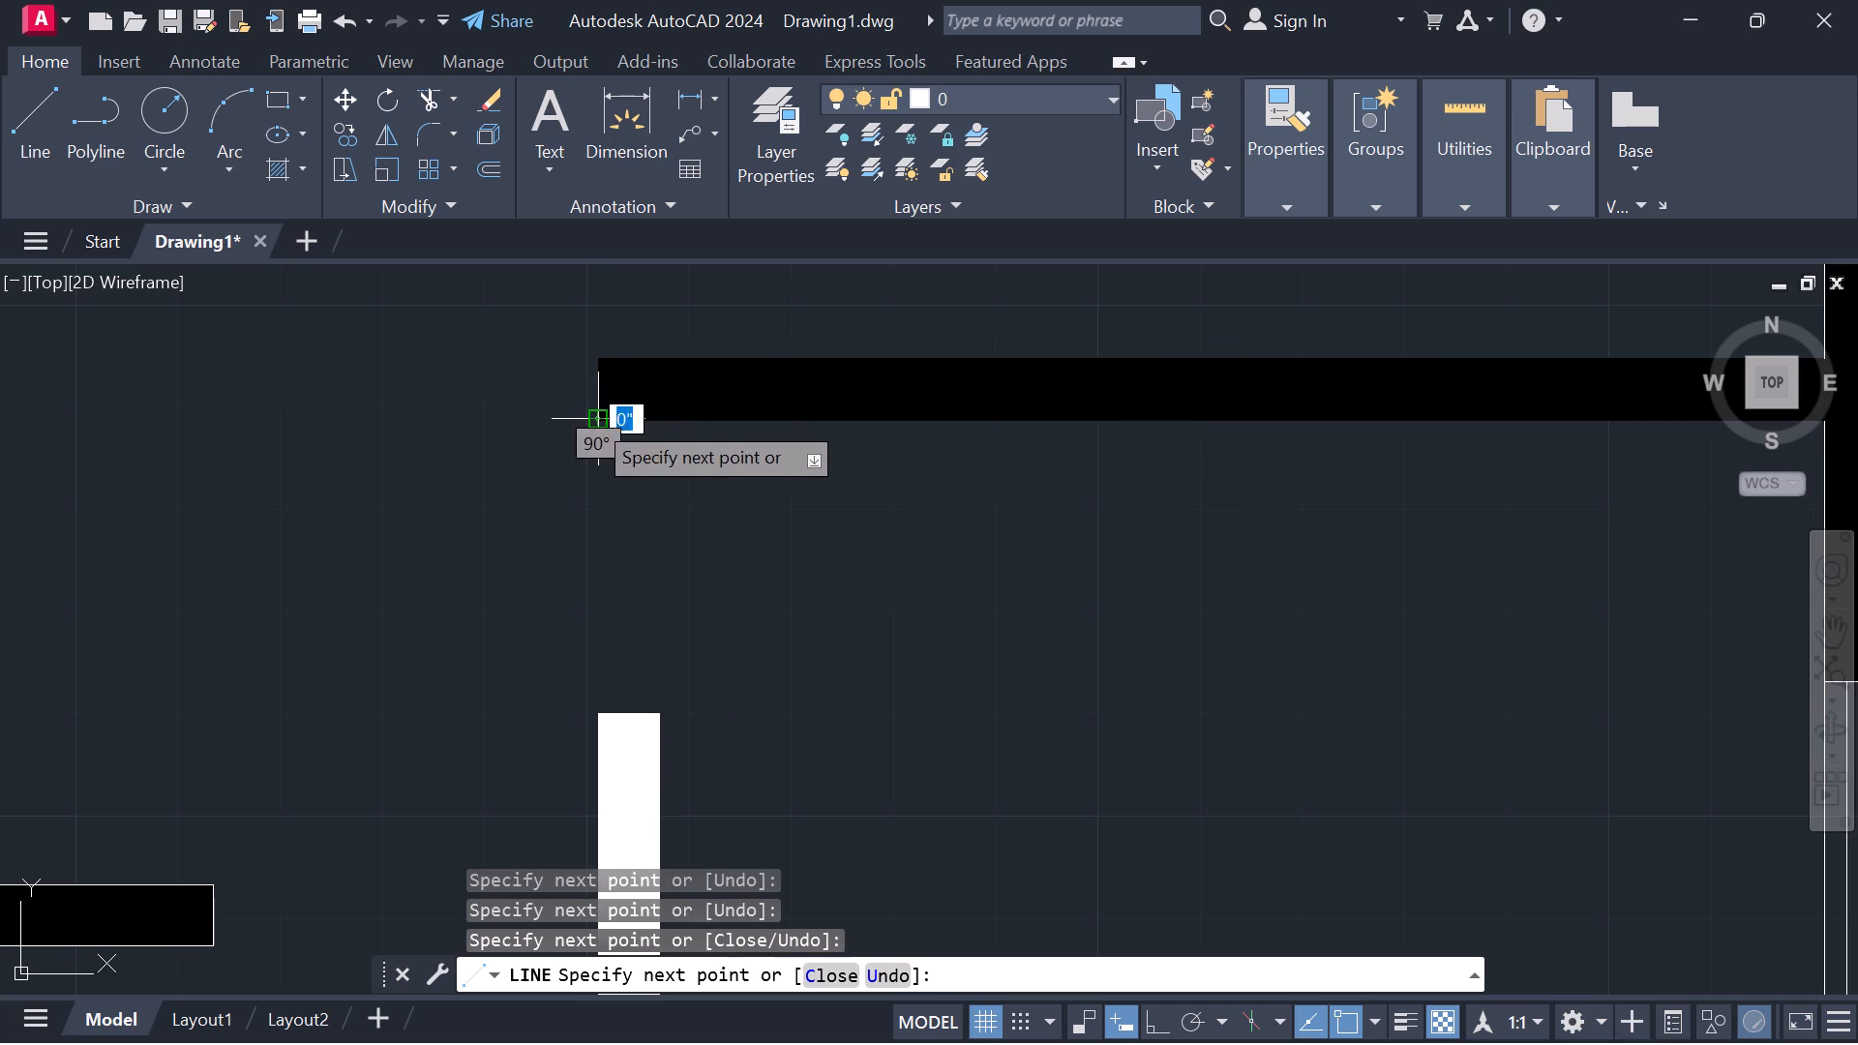
pyautogui.click(603, 361)
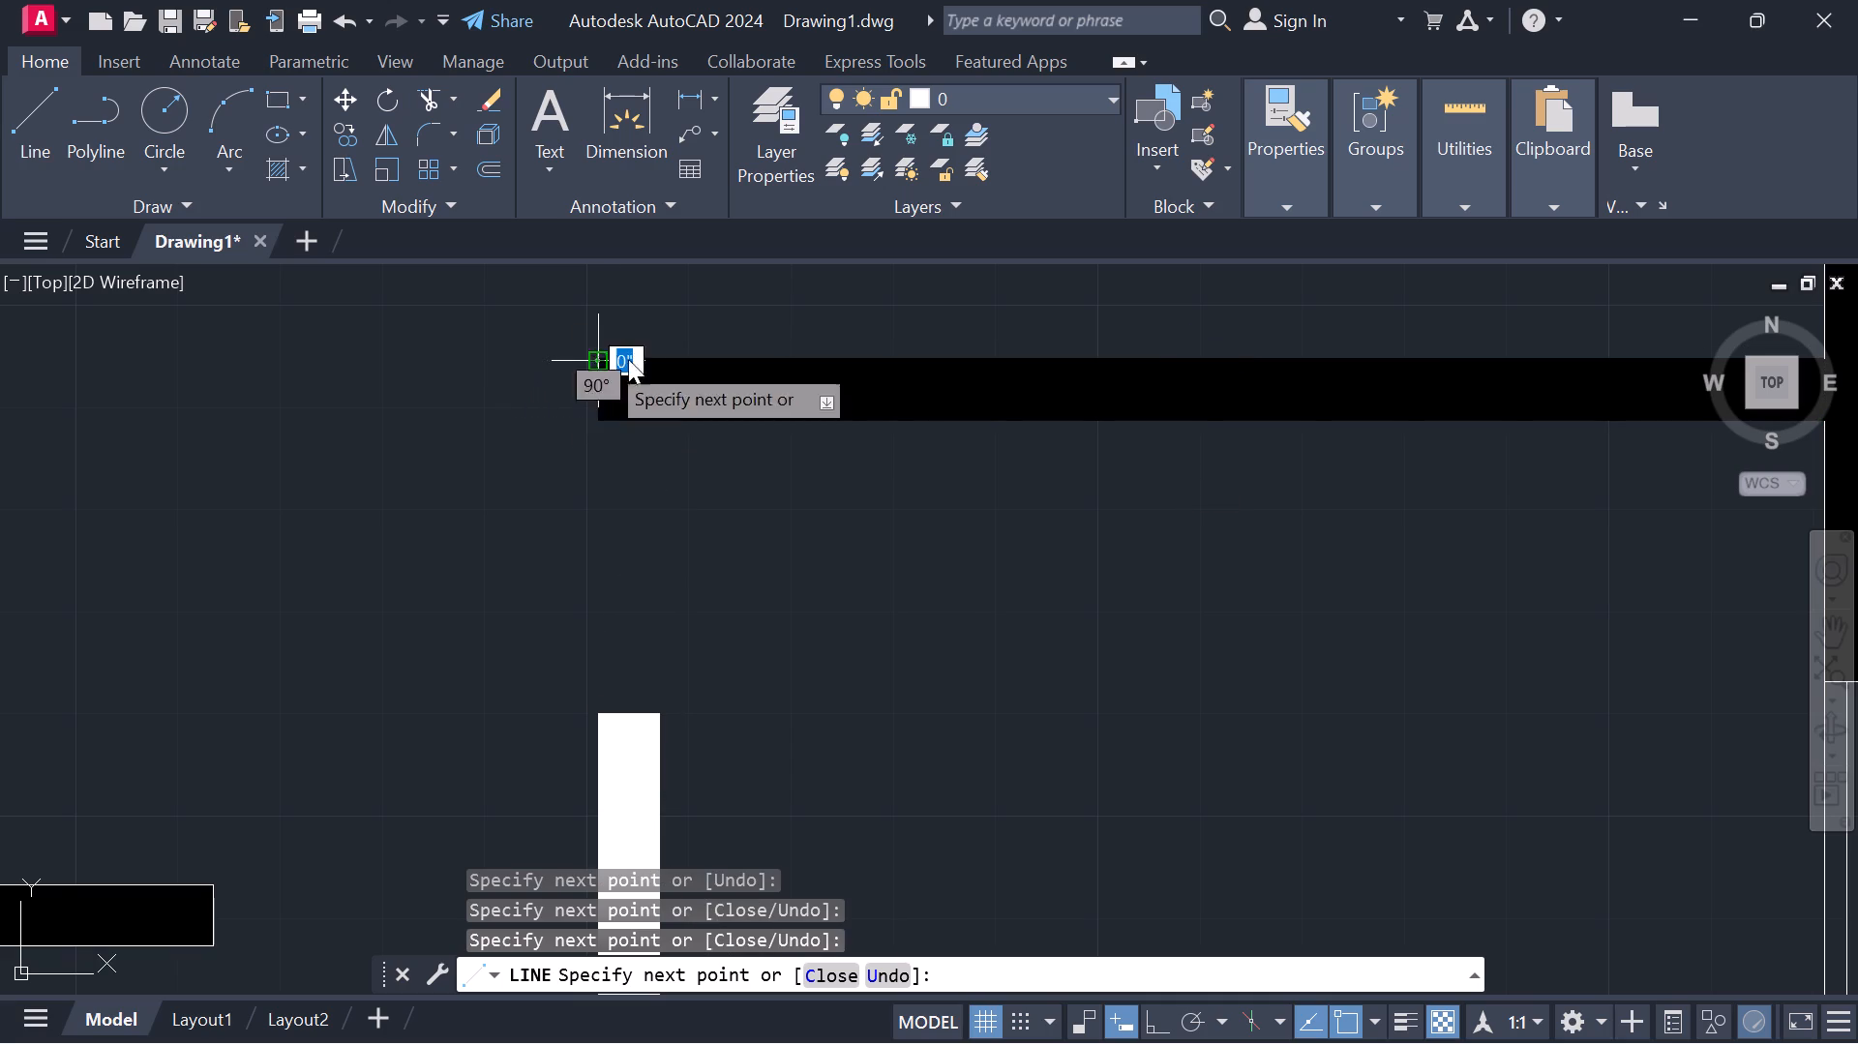
pyautogui.scroll(-2, 1543, 353)
pyautogui.moveTo(1543, 353); pyautogui.dragTo(1109, 353, button='middle')
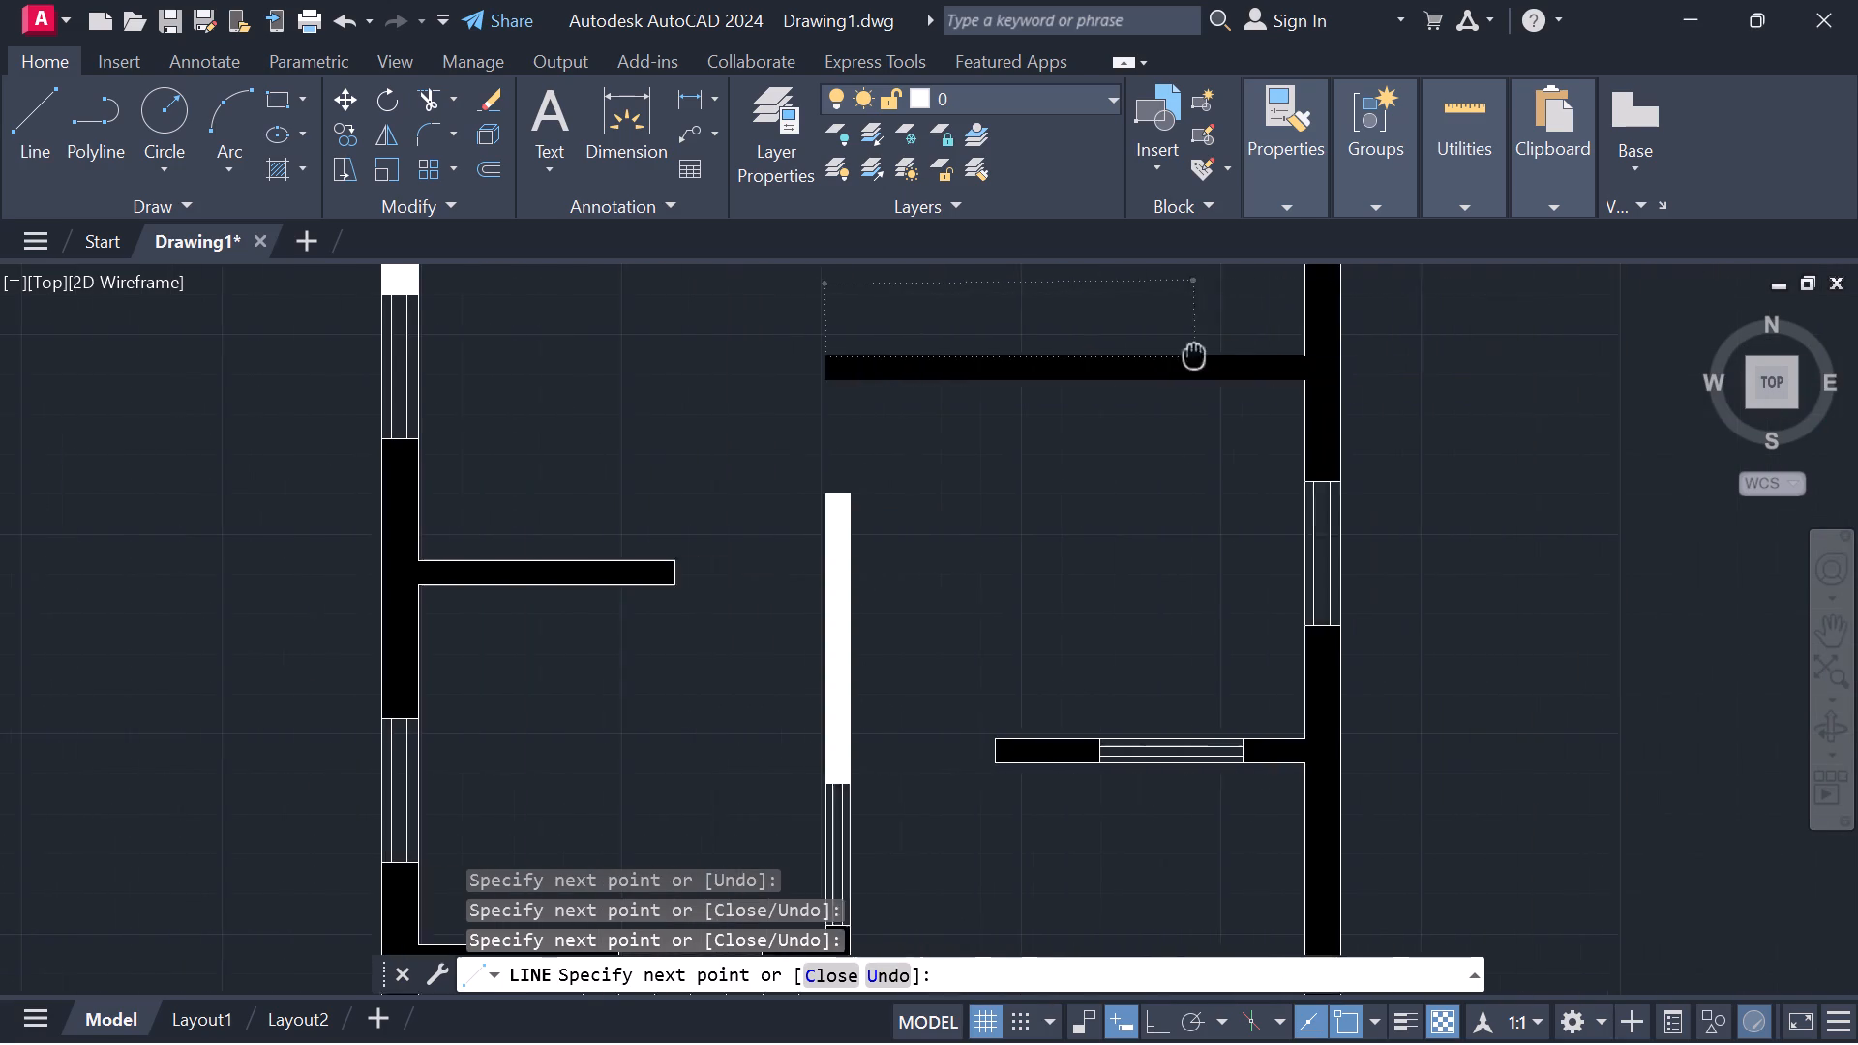
pyautogui.moveTo(1109, 353); pyautogui.dragTo(1034, 353, button='middle')
pyautogui.click(1152, 350)
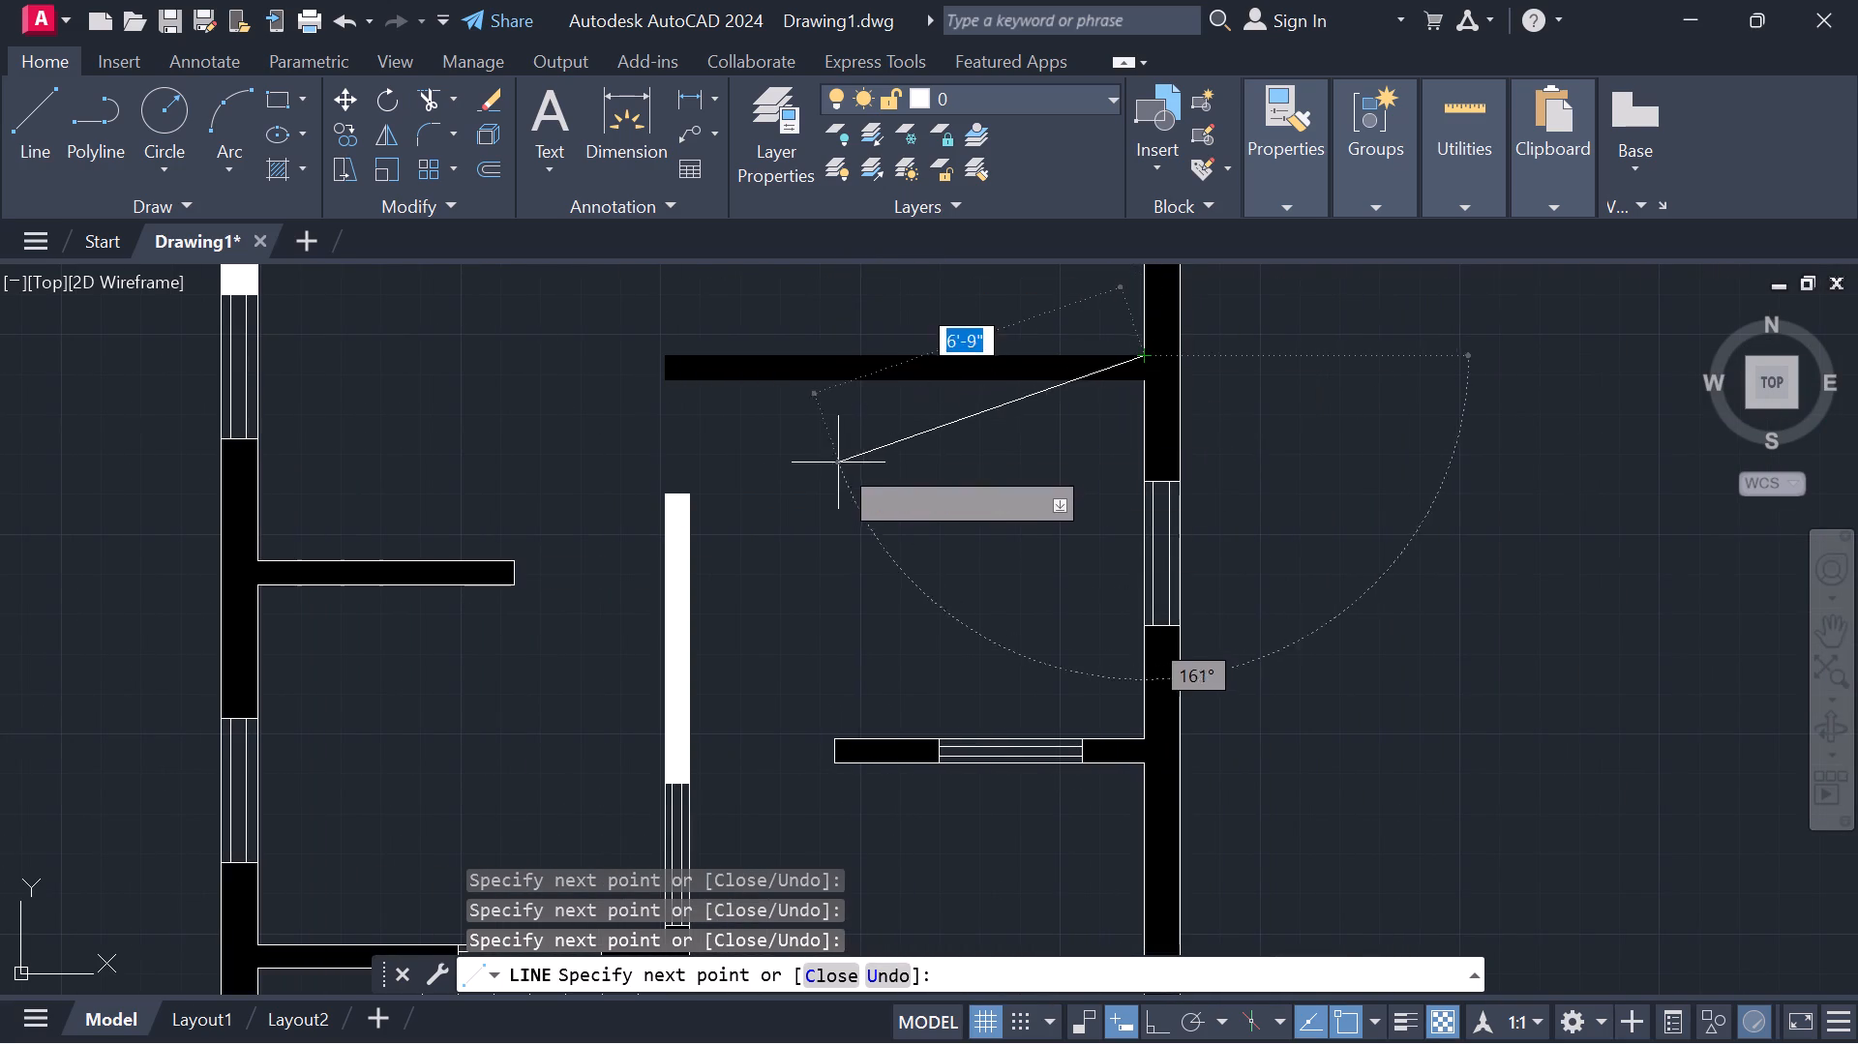
pyautogui.press('Escape')
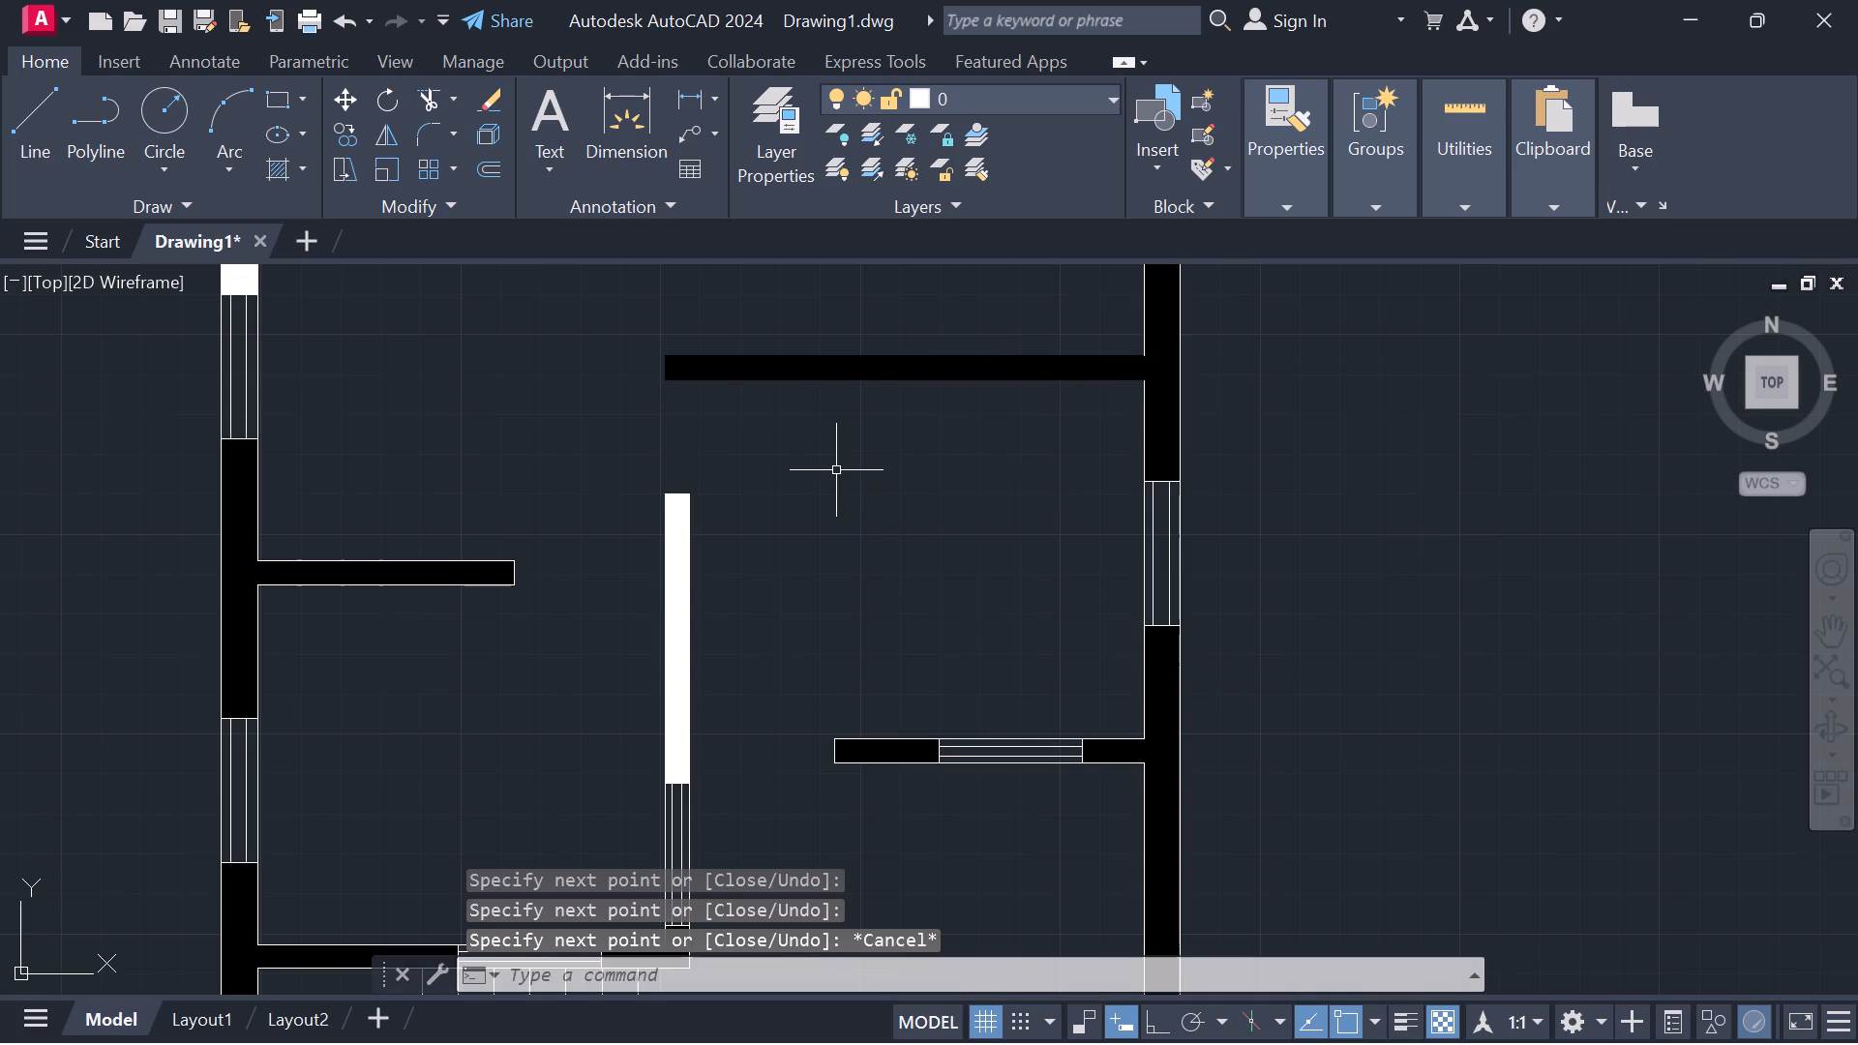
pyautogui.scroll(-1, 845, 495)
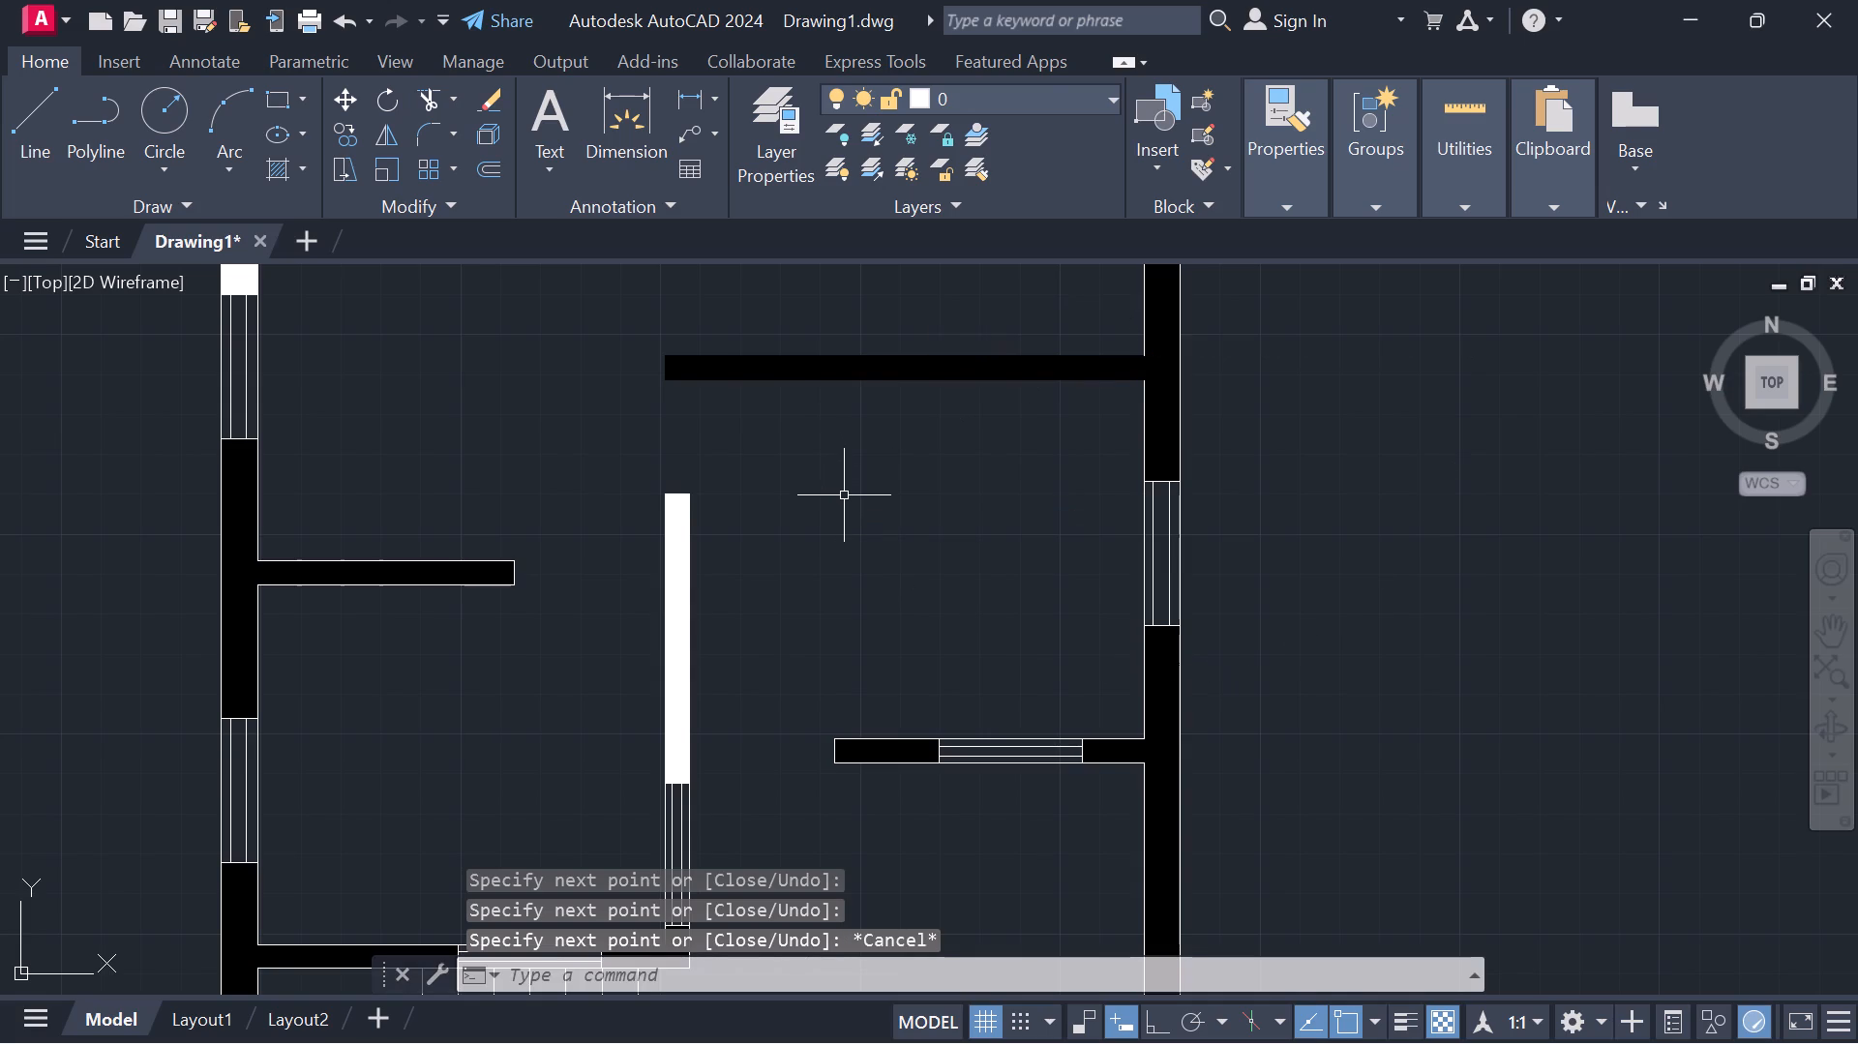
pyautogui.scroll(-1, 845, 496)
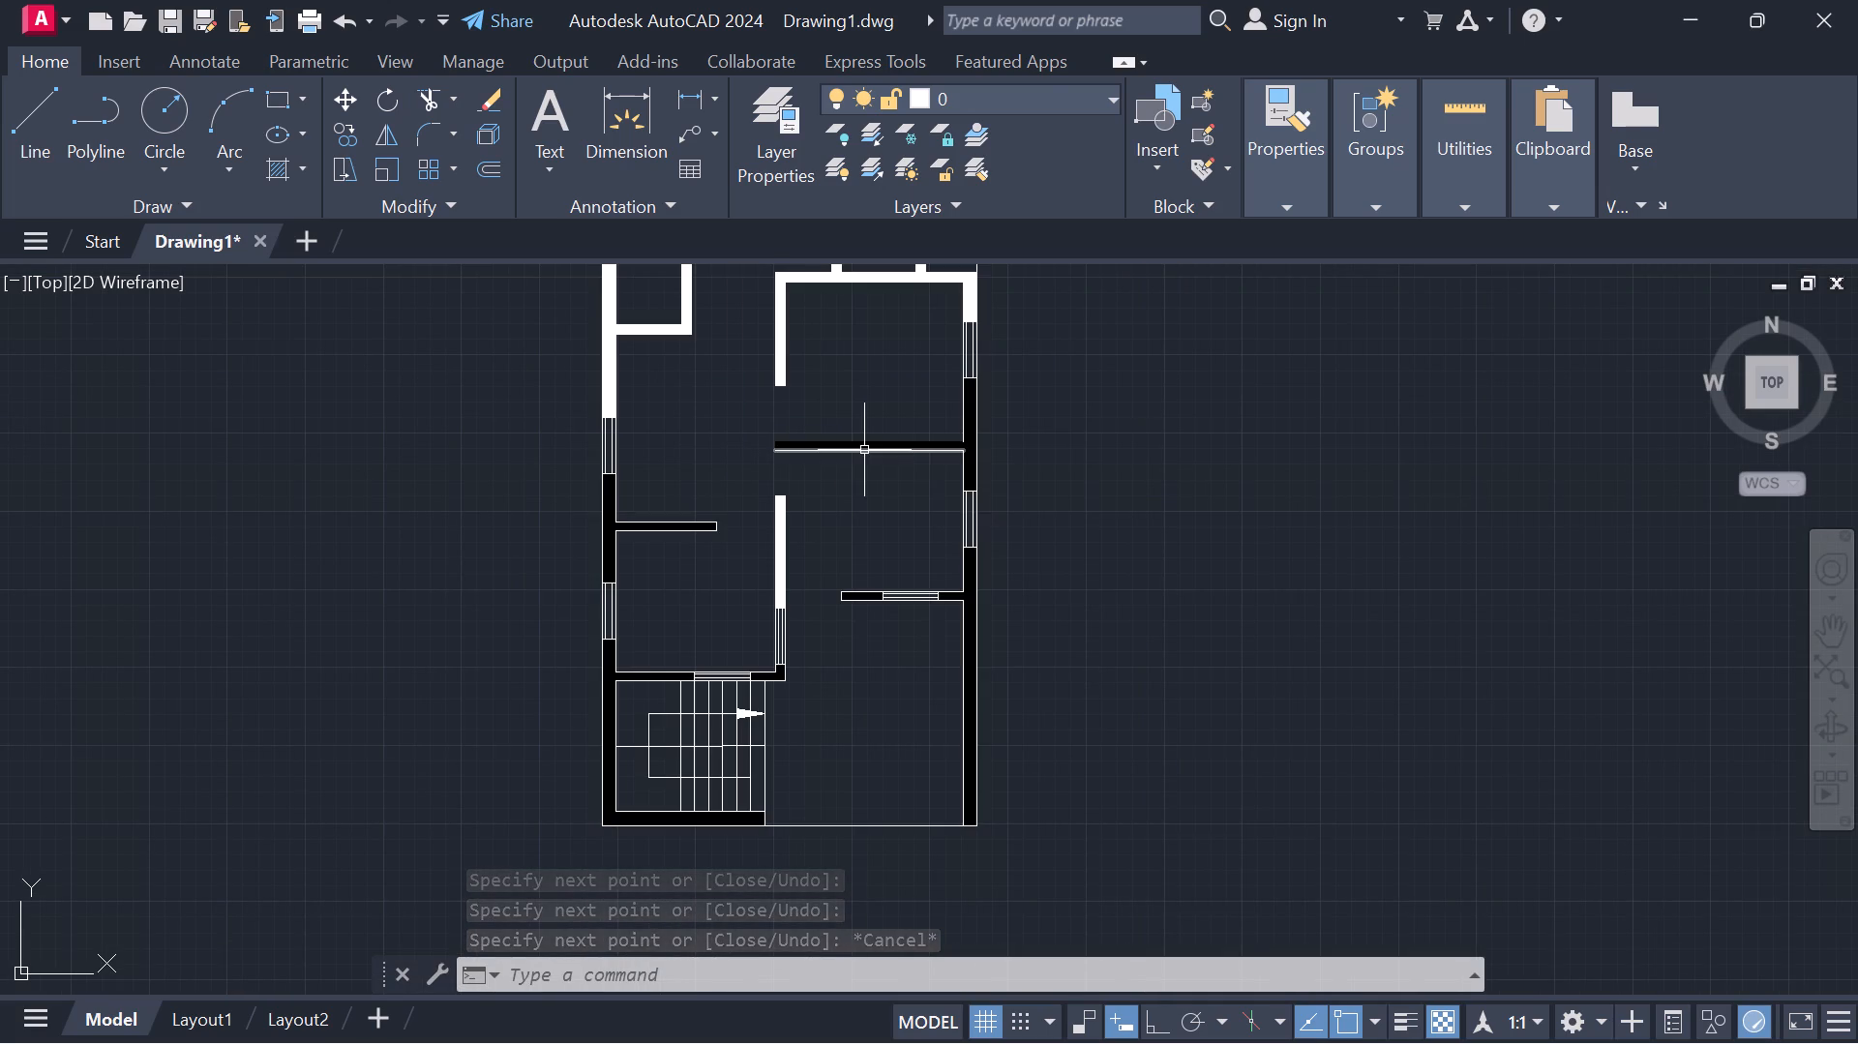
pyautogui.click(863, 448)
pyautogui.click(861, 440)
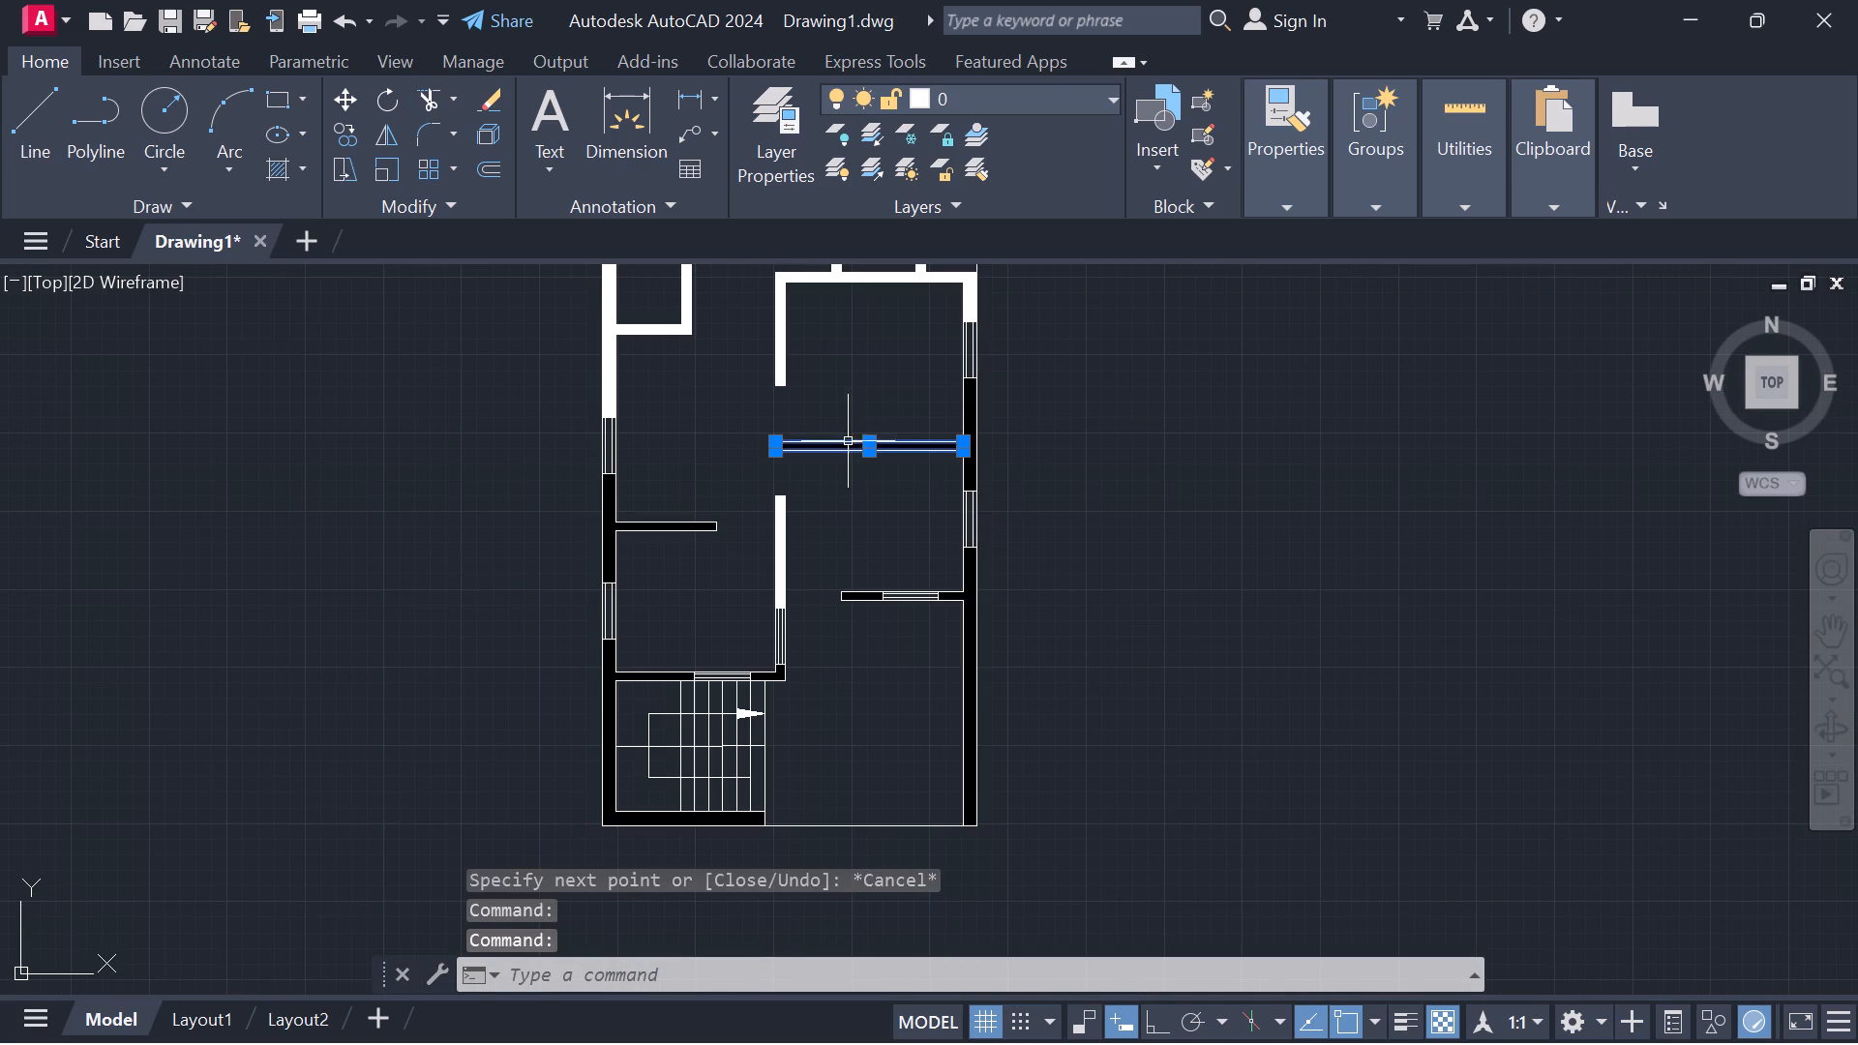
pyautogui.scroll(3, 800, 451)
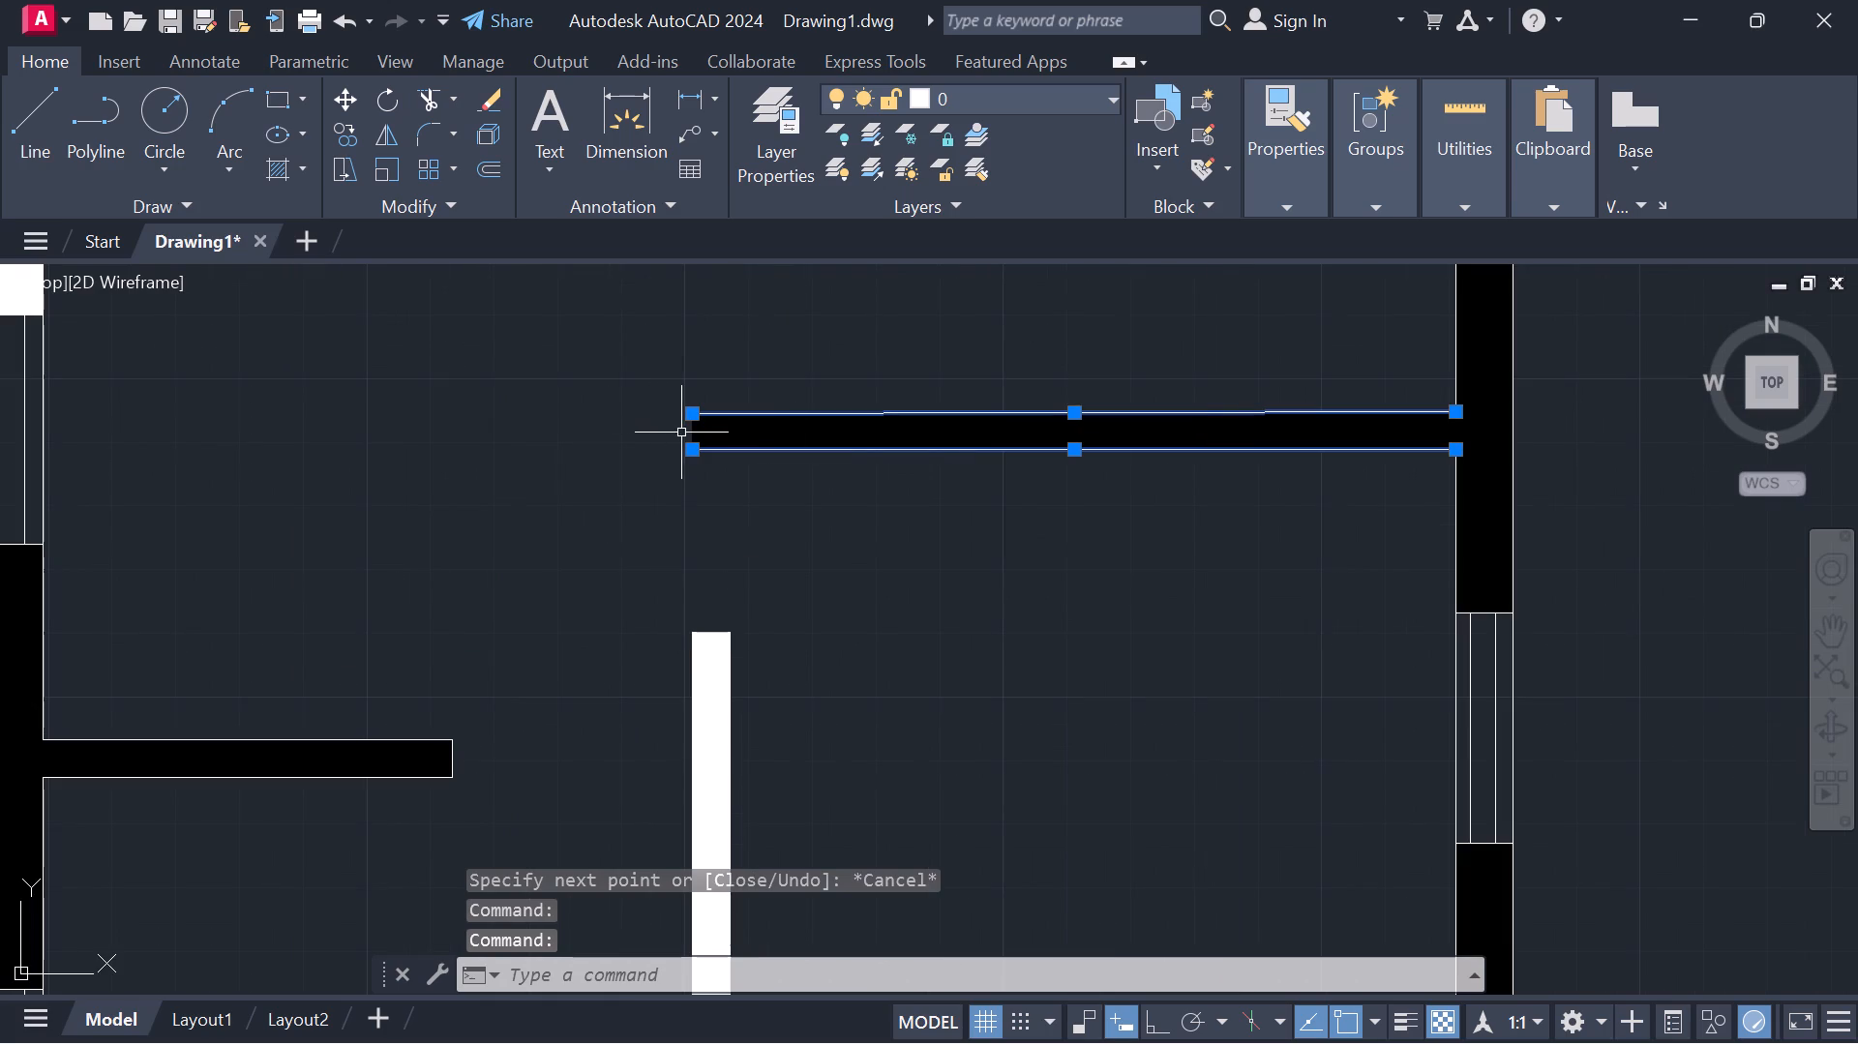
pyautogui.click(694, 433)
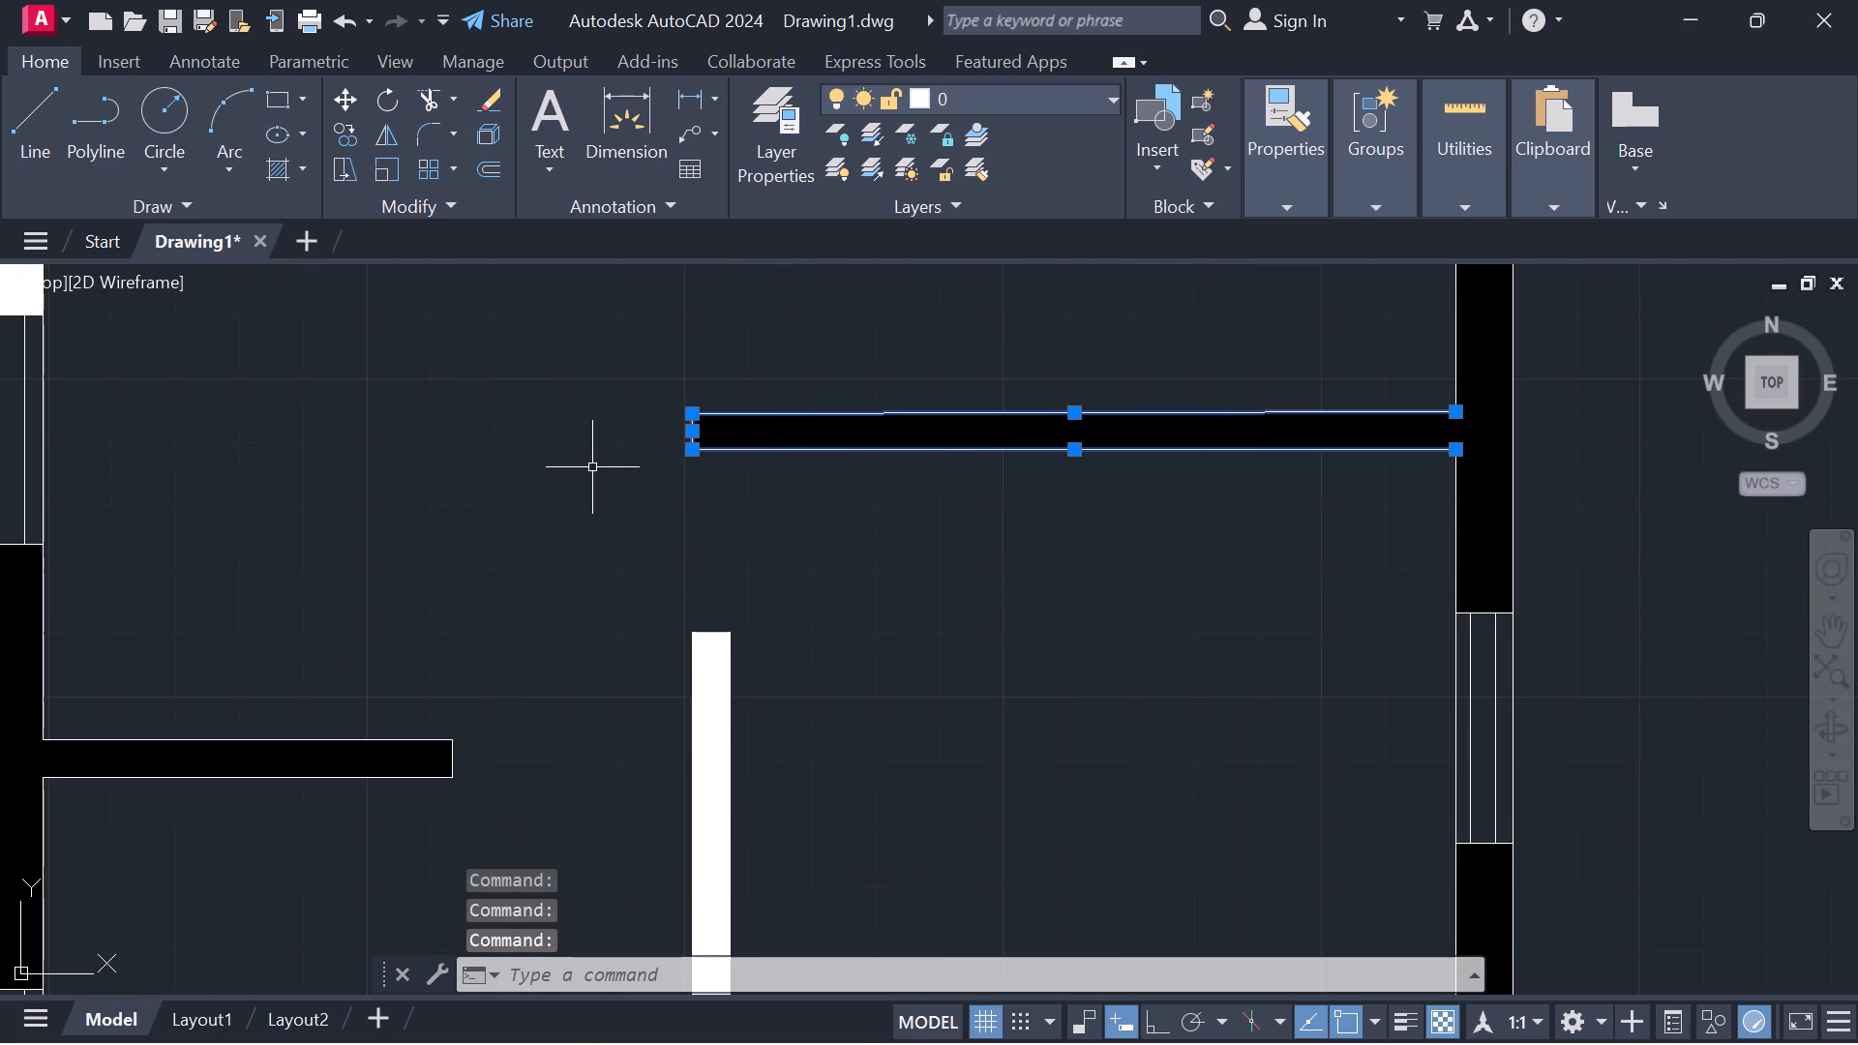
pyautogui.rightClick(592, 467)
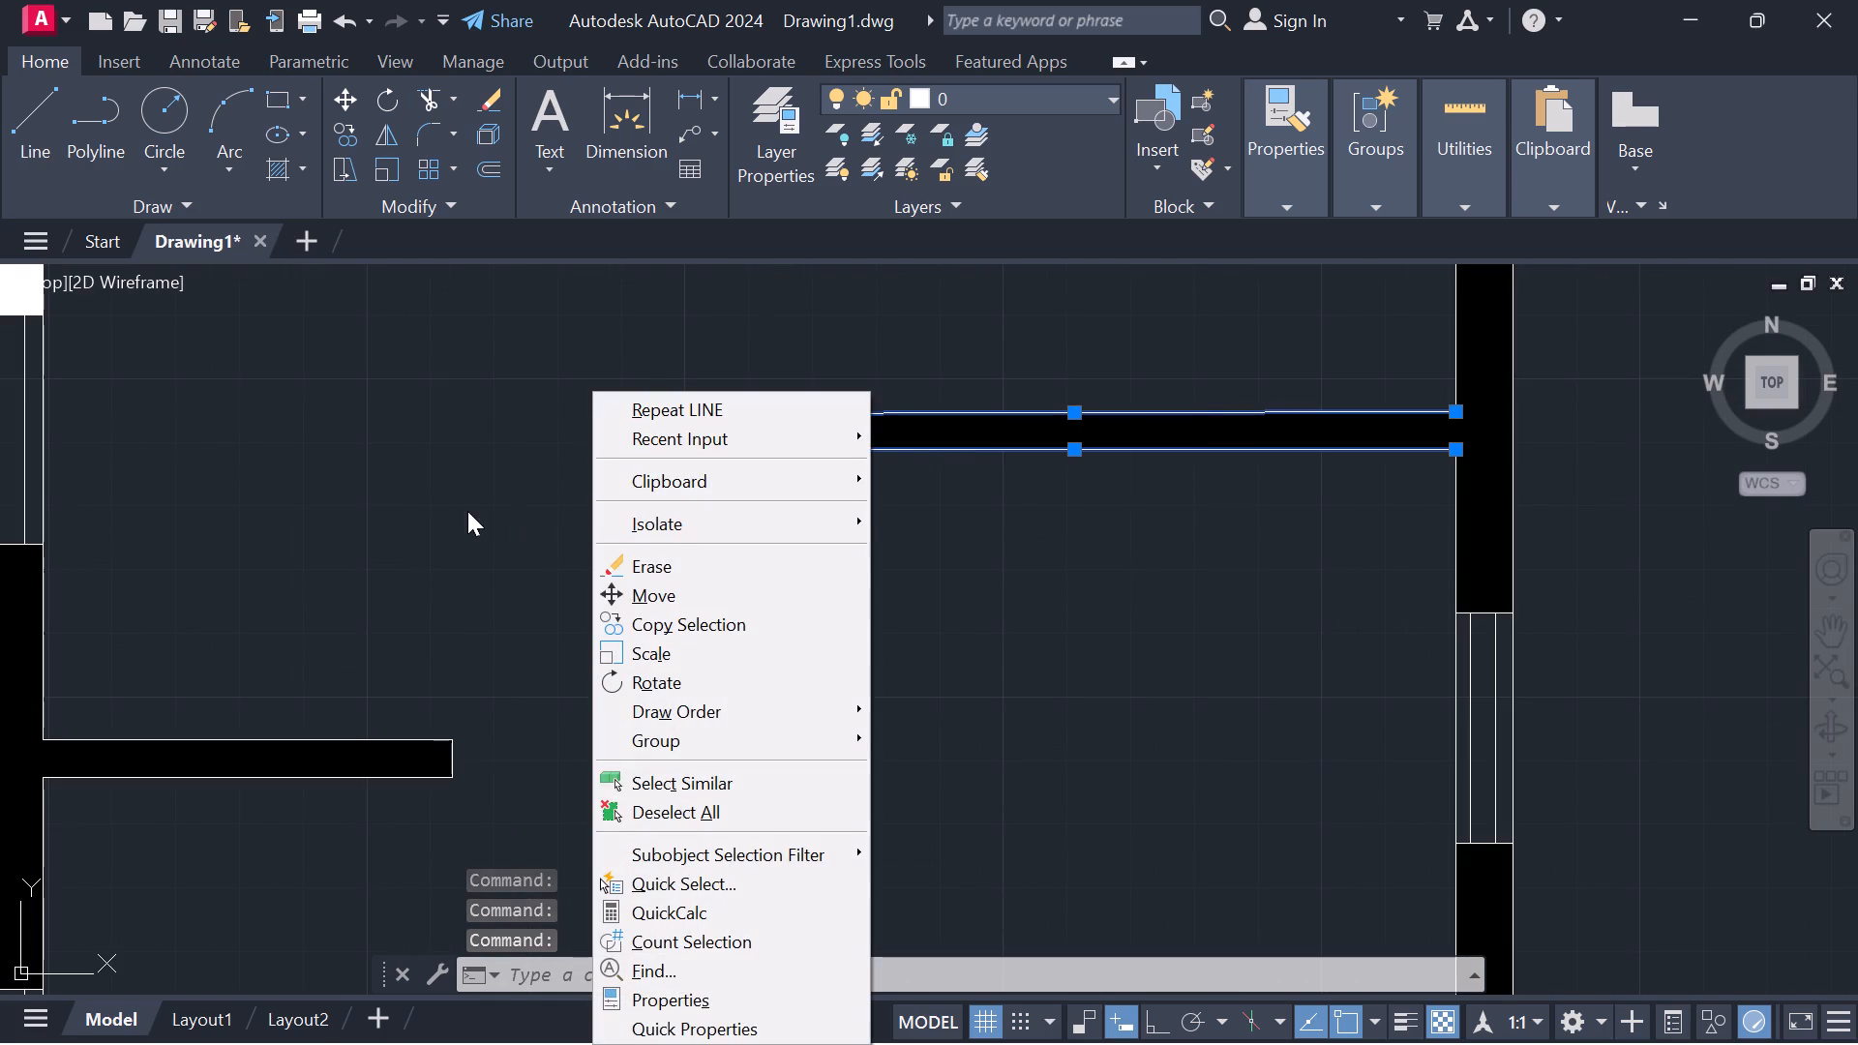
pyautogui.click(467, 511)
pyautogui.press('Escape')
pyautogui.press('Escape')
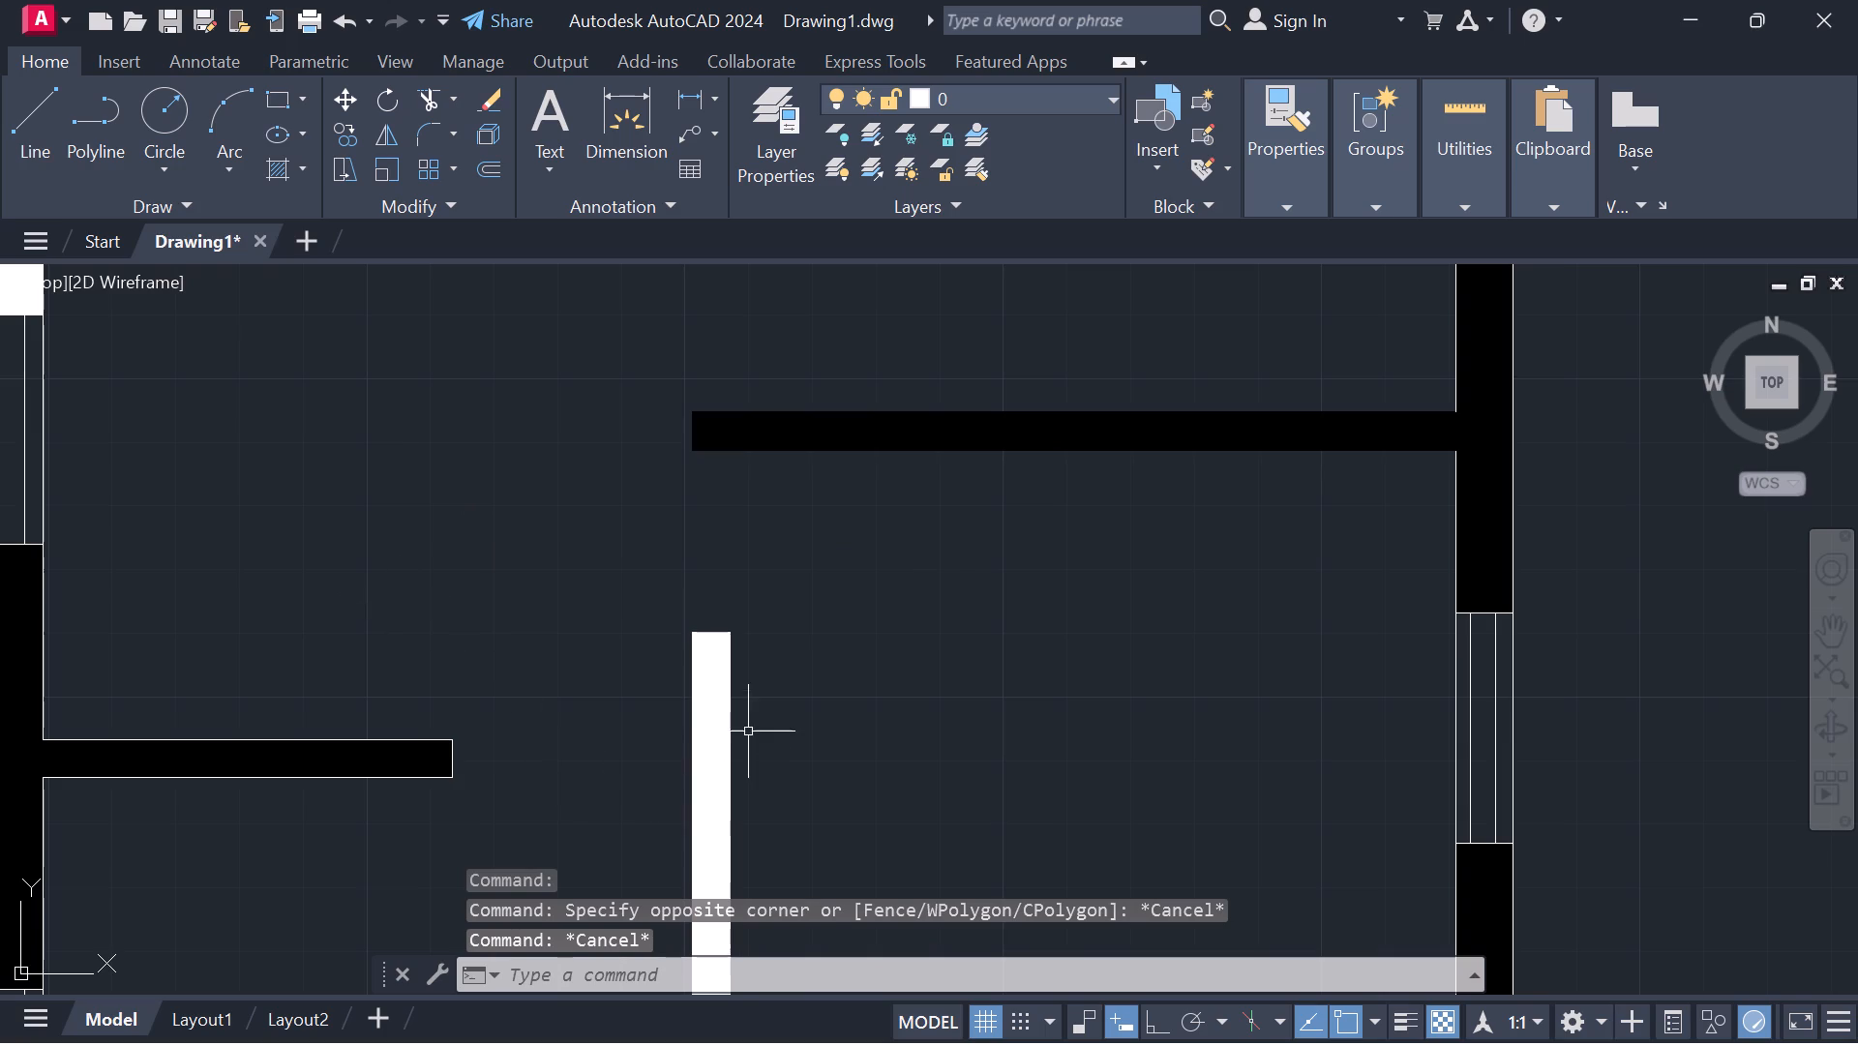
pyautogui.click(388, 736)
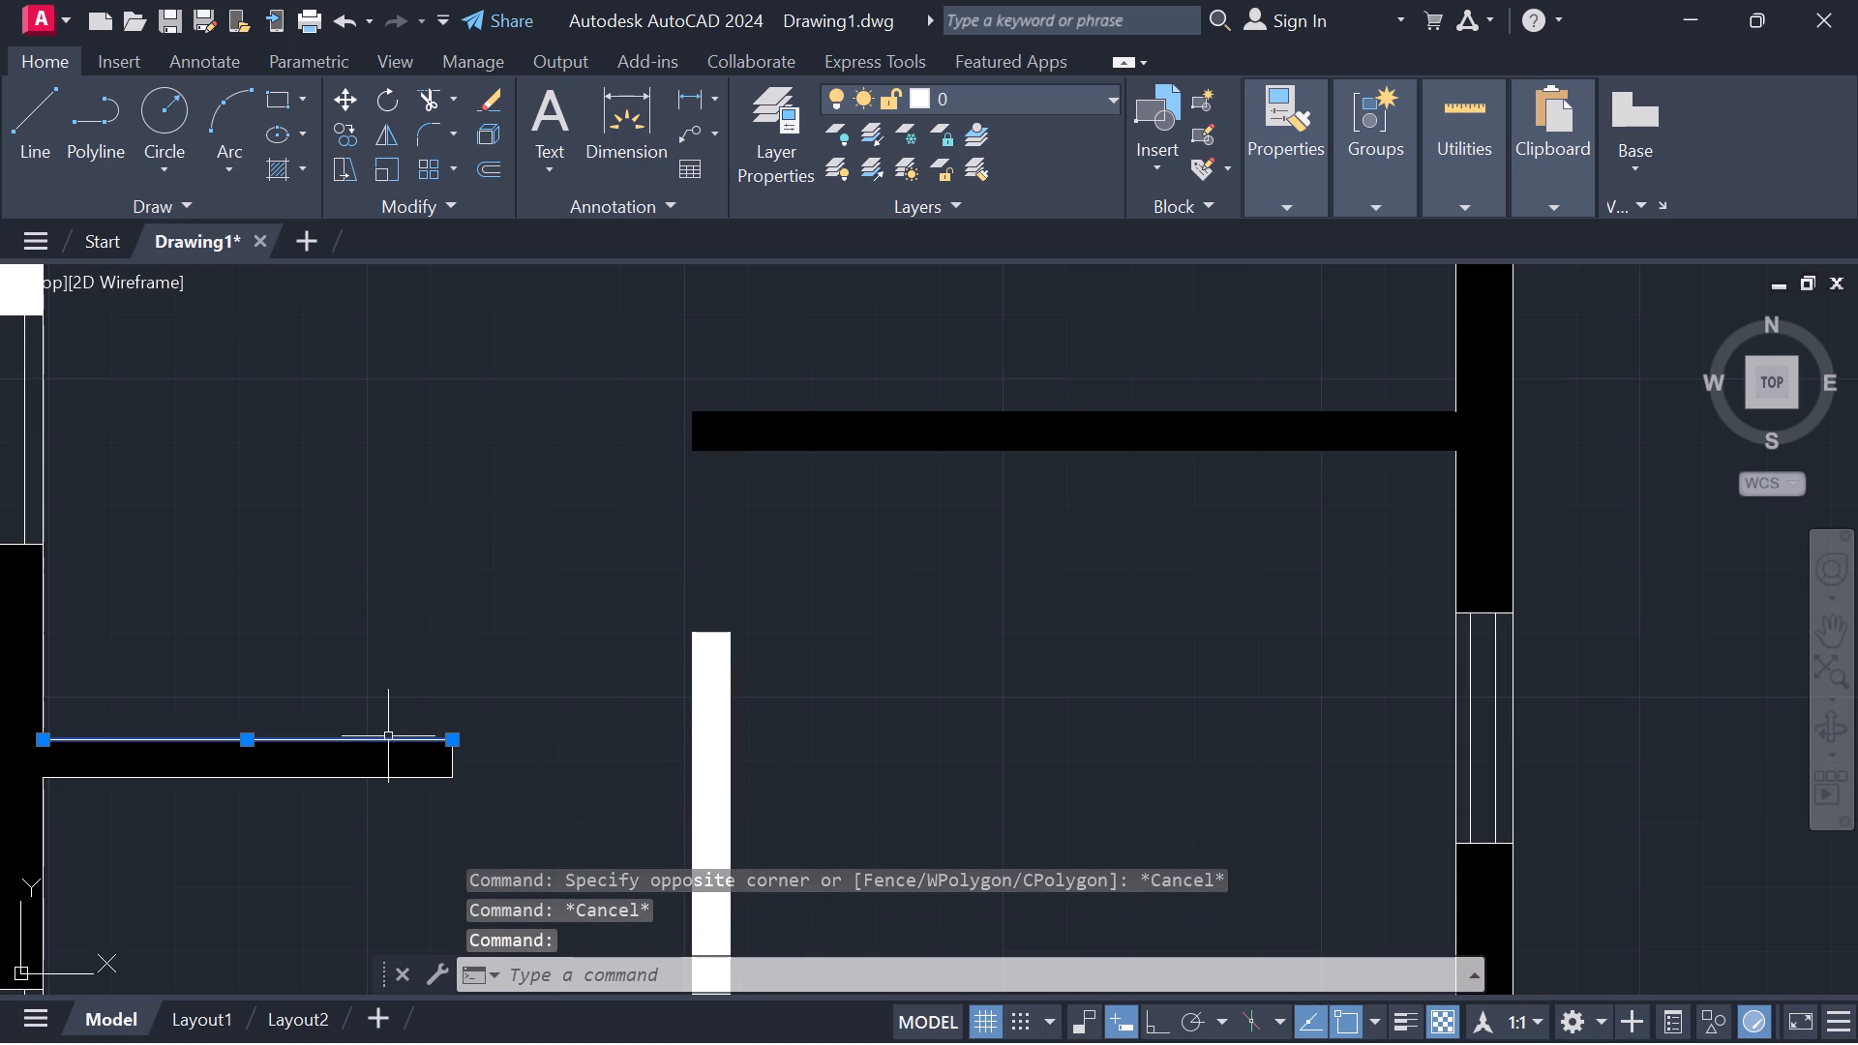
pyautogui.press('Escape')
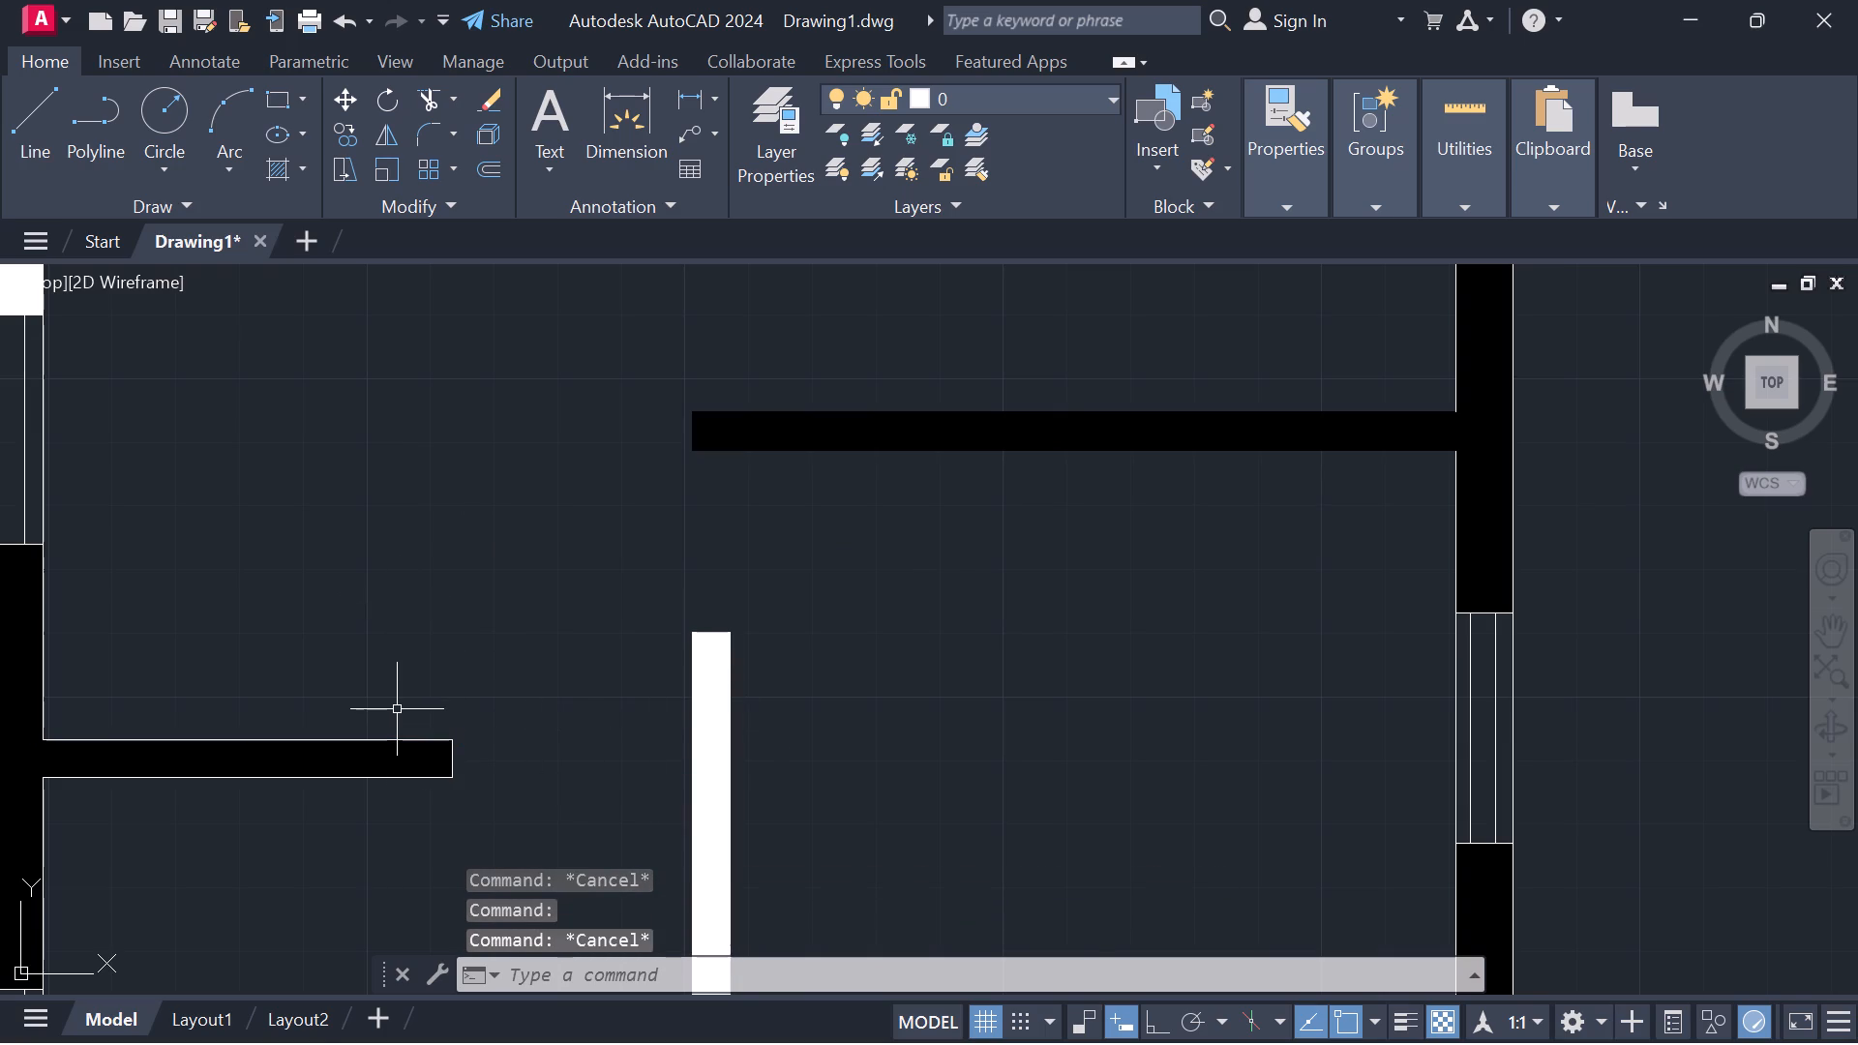
# Change the white hatch of the vertical inner wall below the middle-room partition to Color 250 and close its quick properties.
pyautogui.scroll(-3, 416, 726)
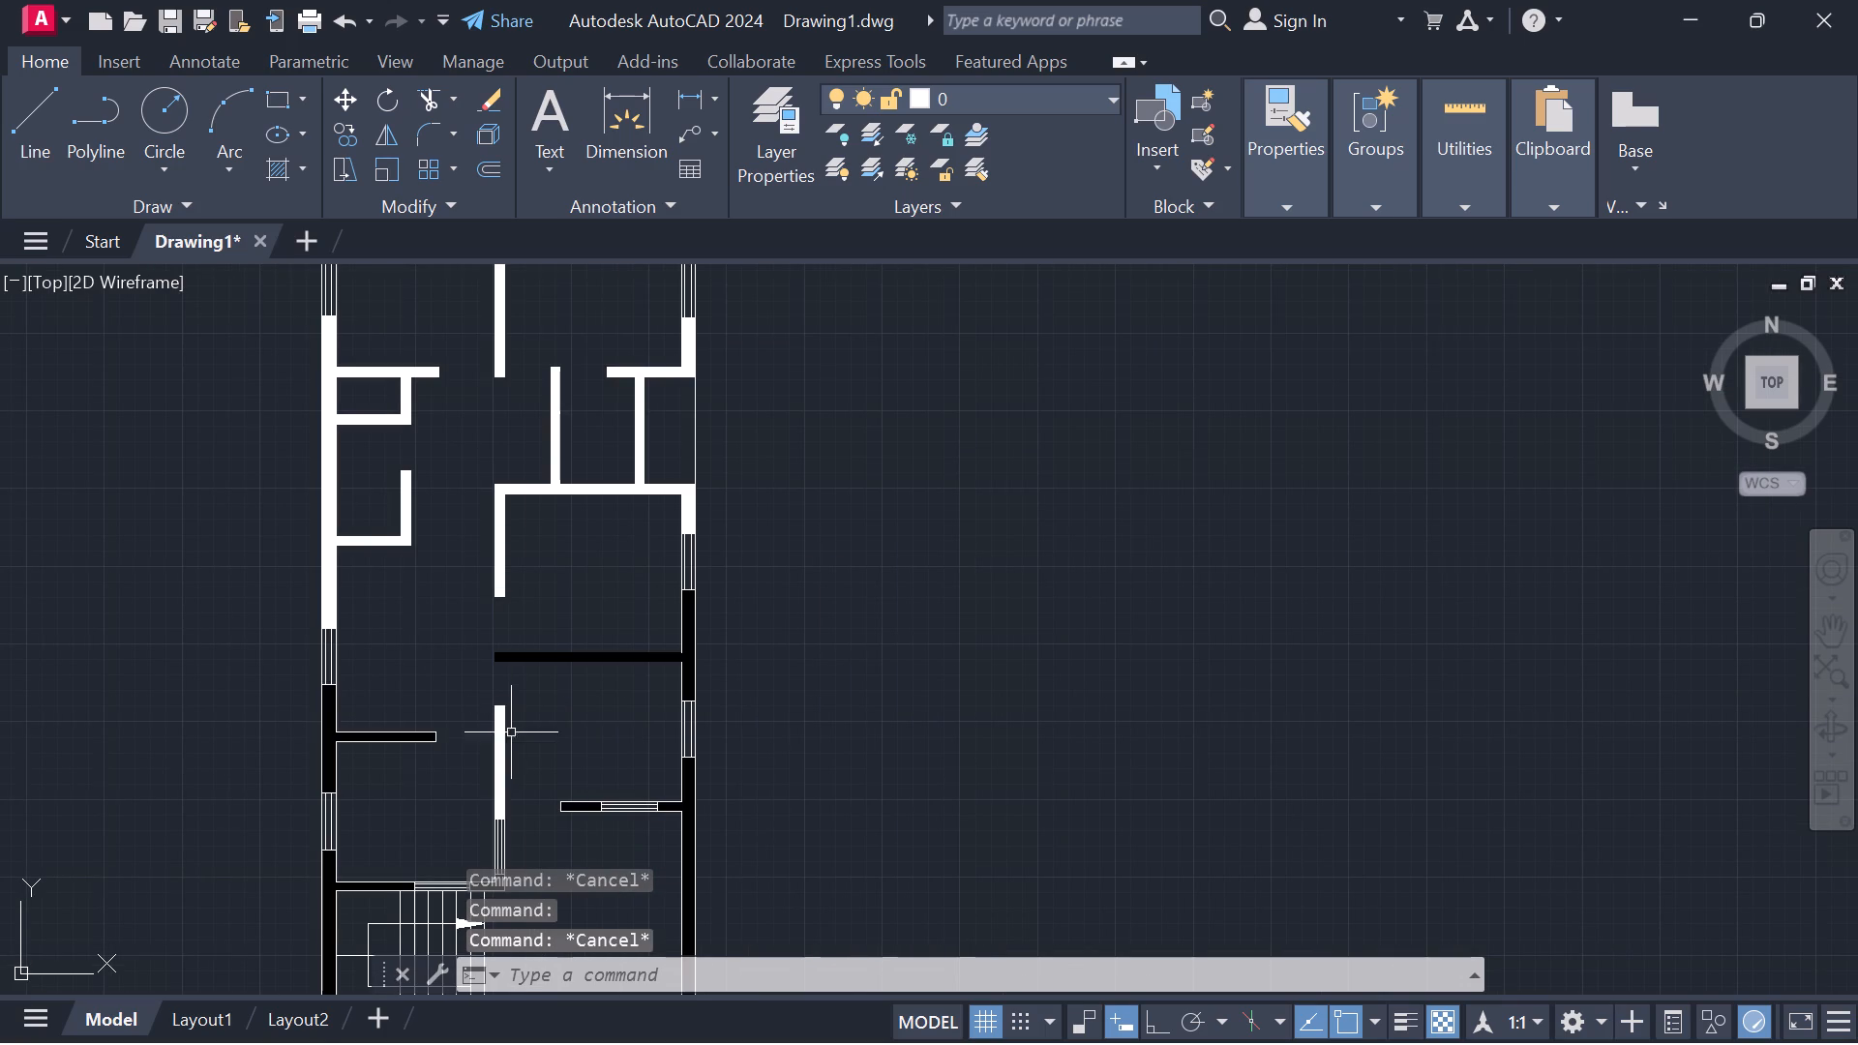
pyautogui.scroll(3, 516, 743)
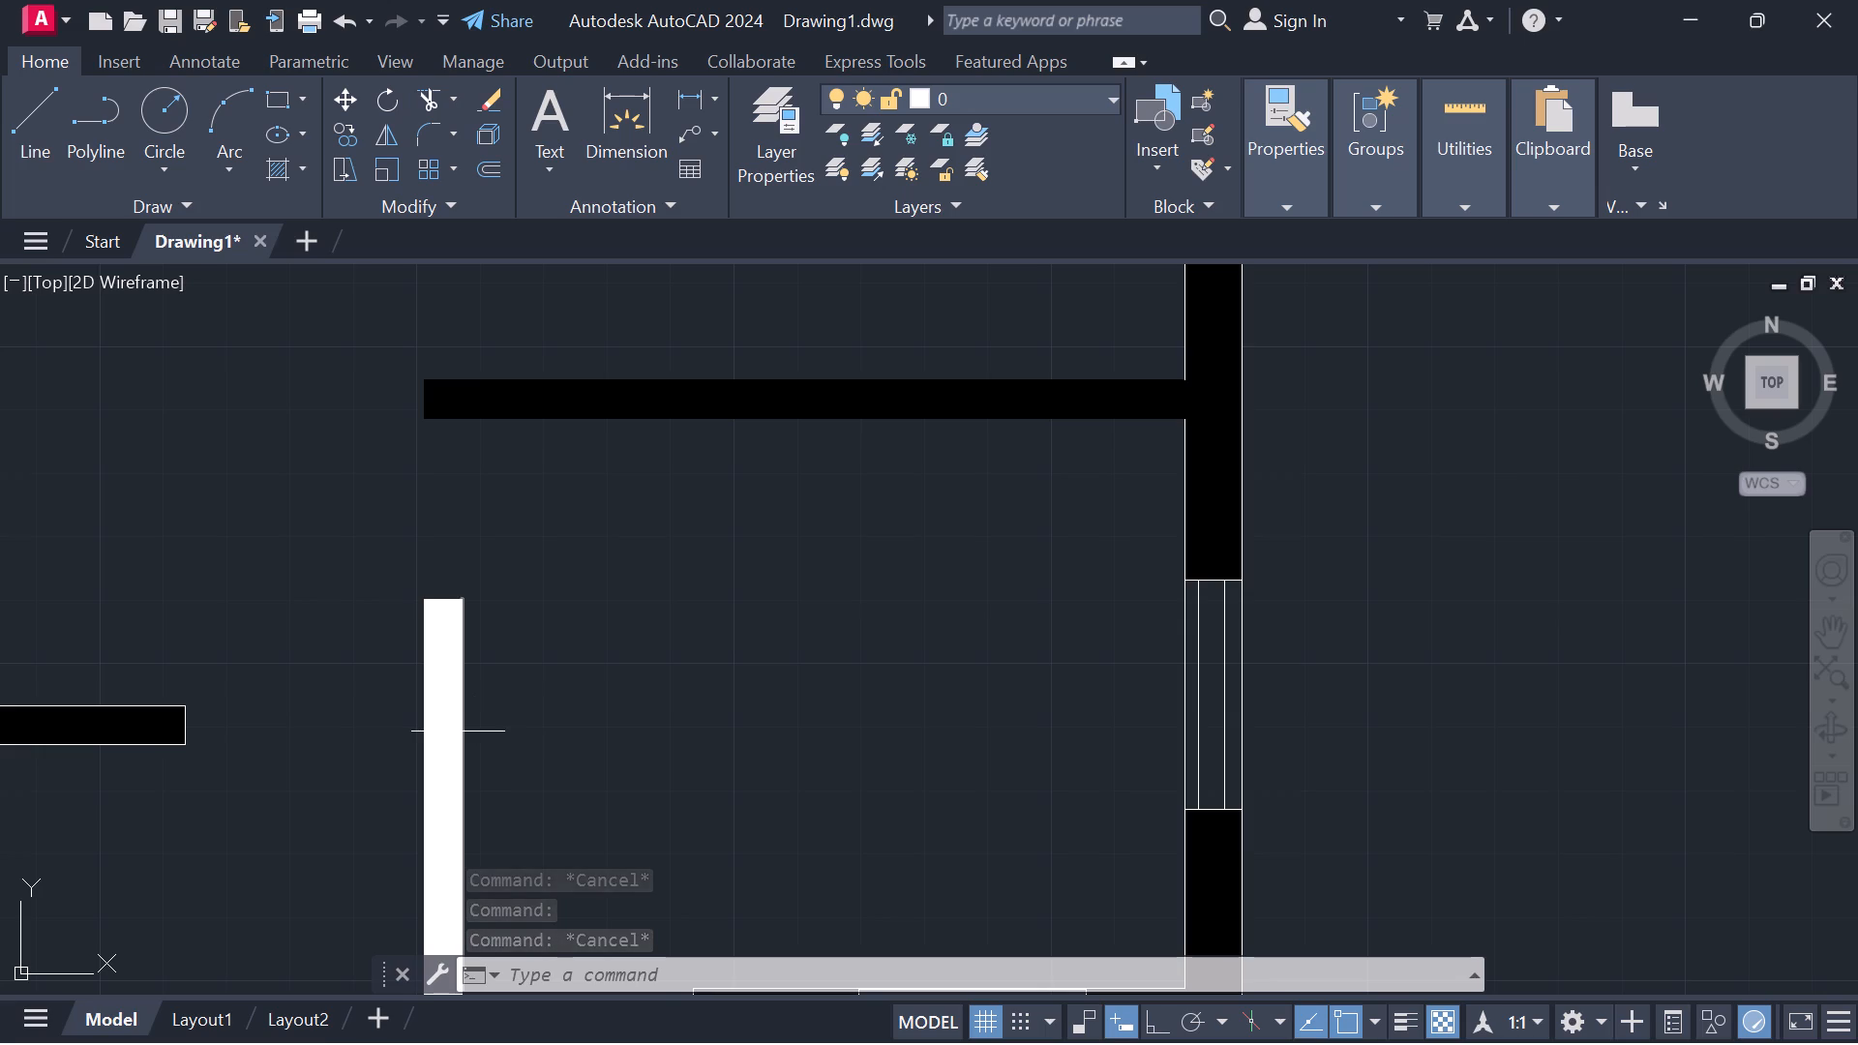
pyautogui.doubleClick(458, 731)
pyautogui.press('Escape')
pyautogui.press('Escape')
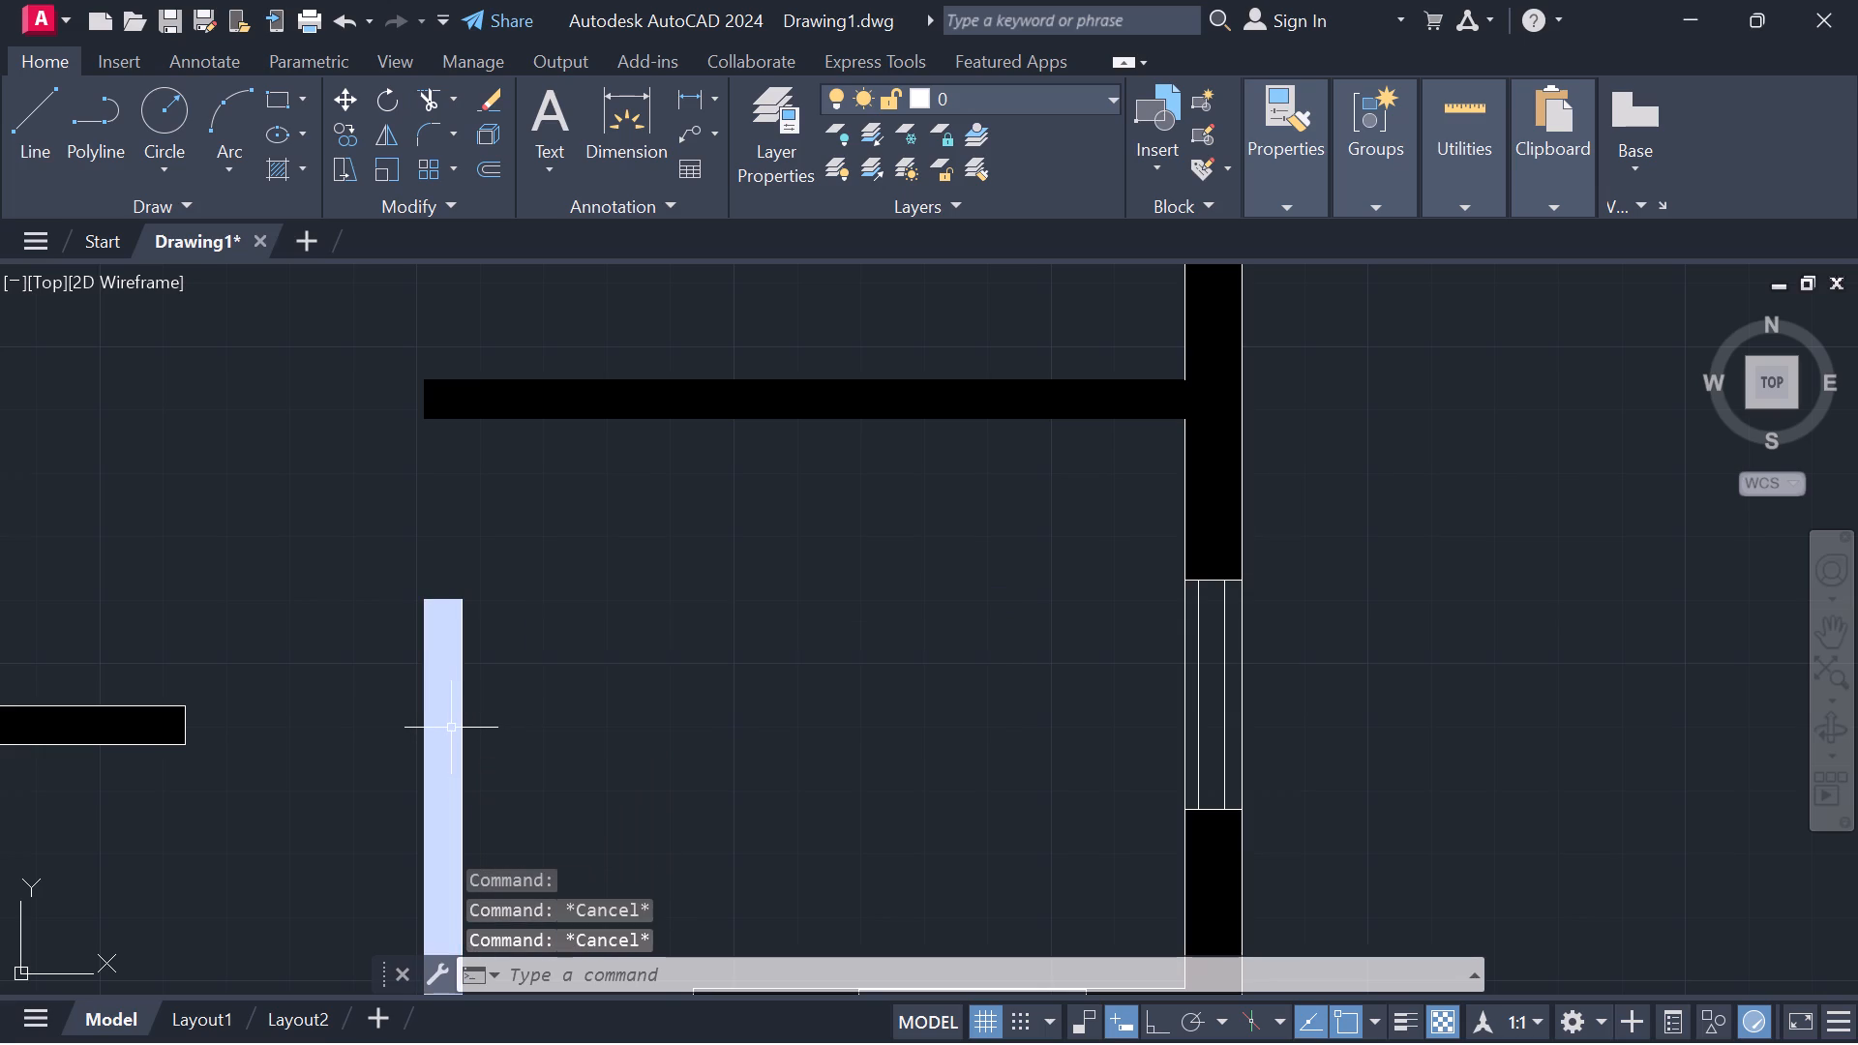
pyautogui.doubleClick(451, 728)
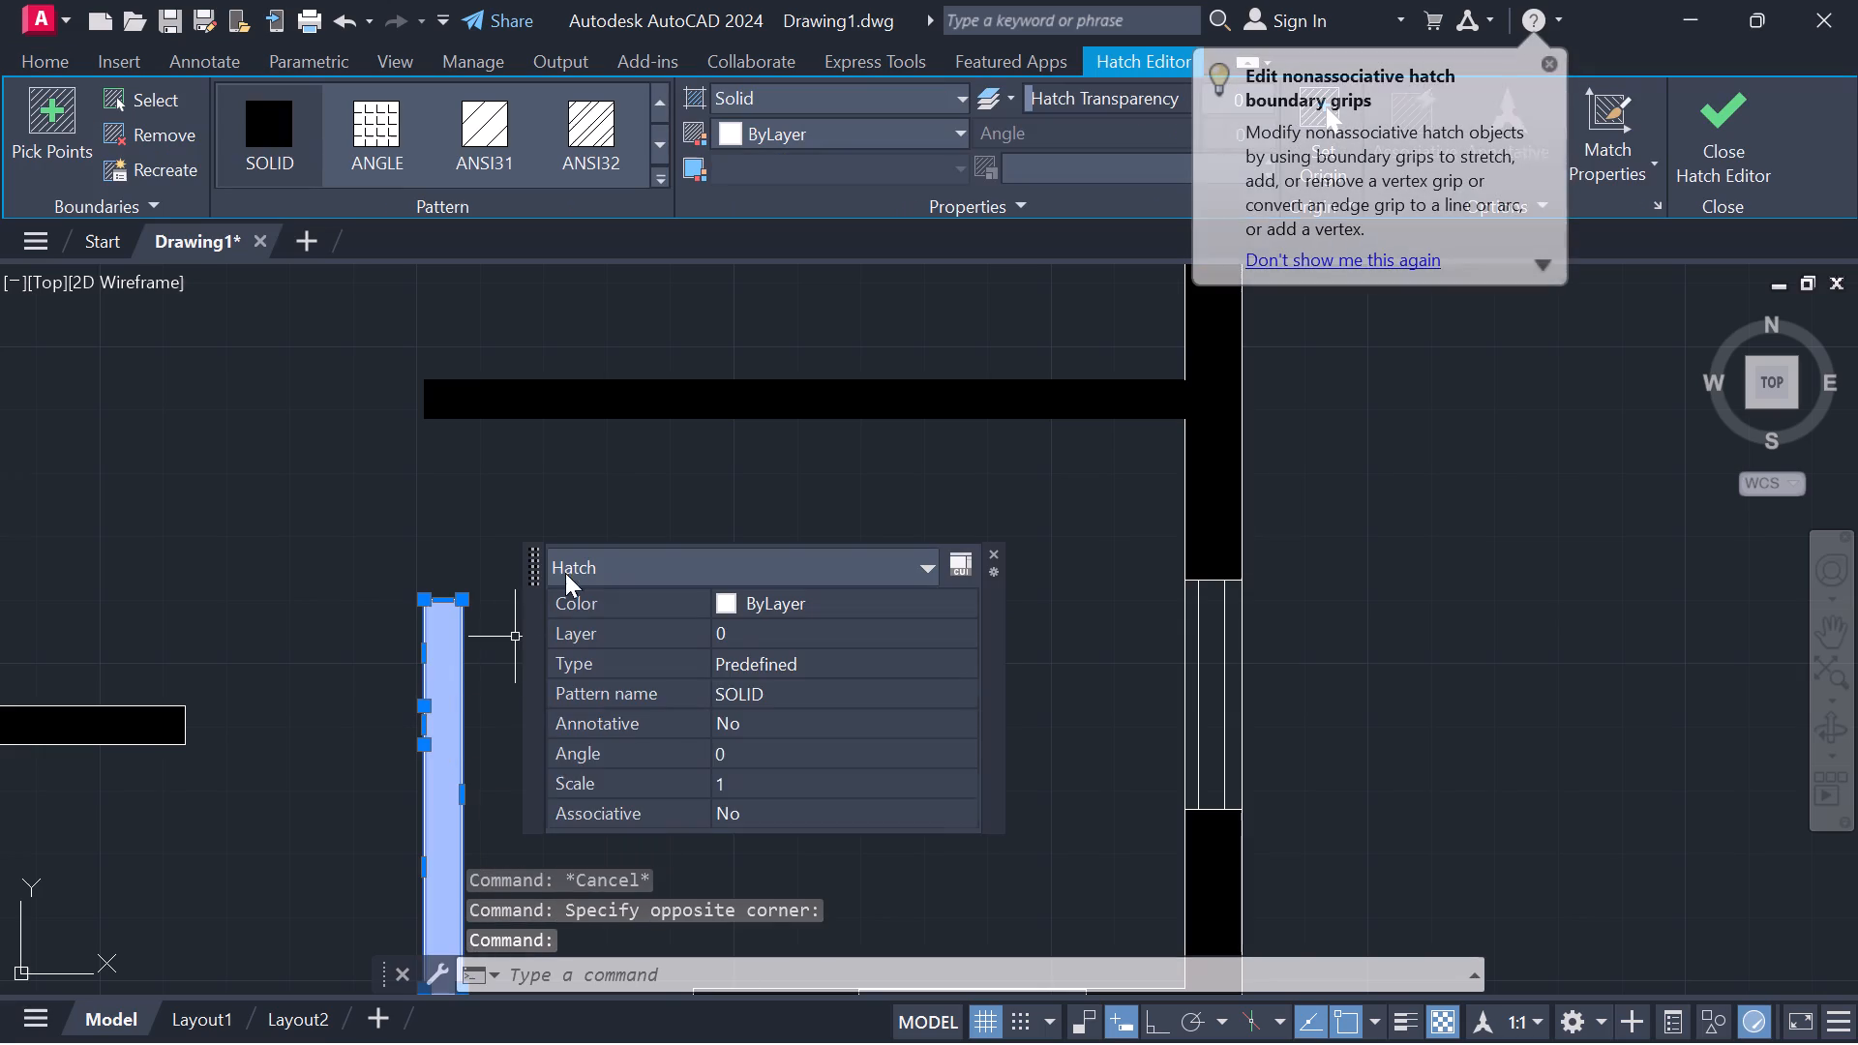
pyautogui.click(843, 605)
pyautogui.click(968, 601)
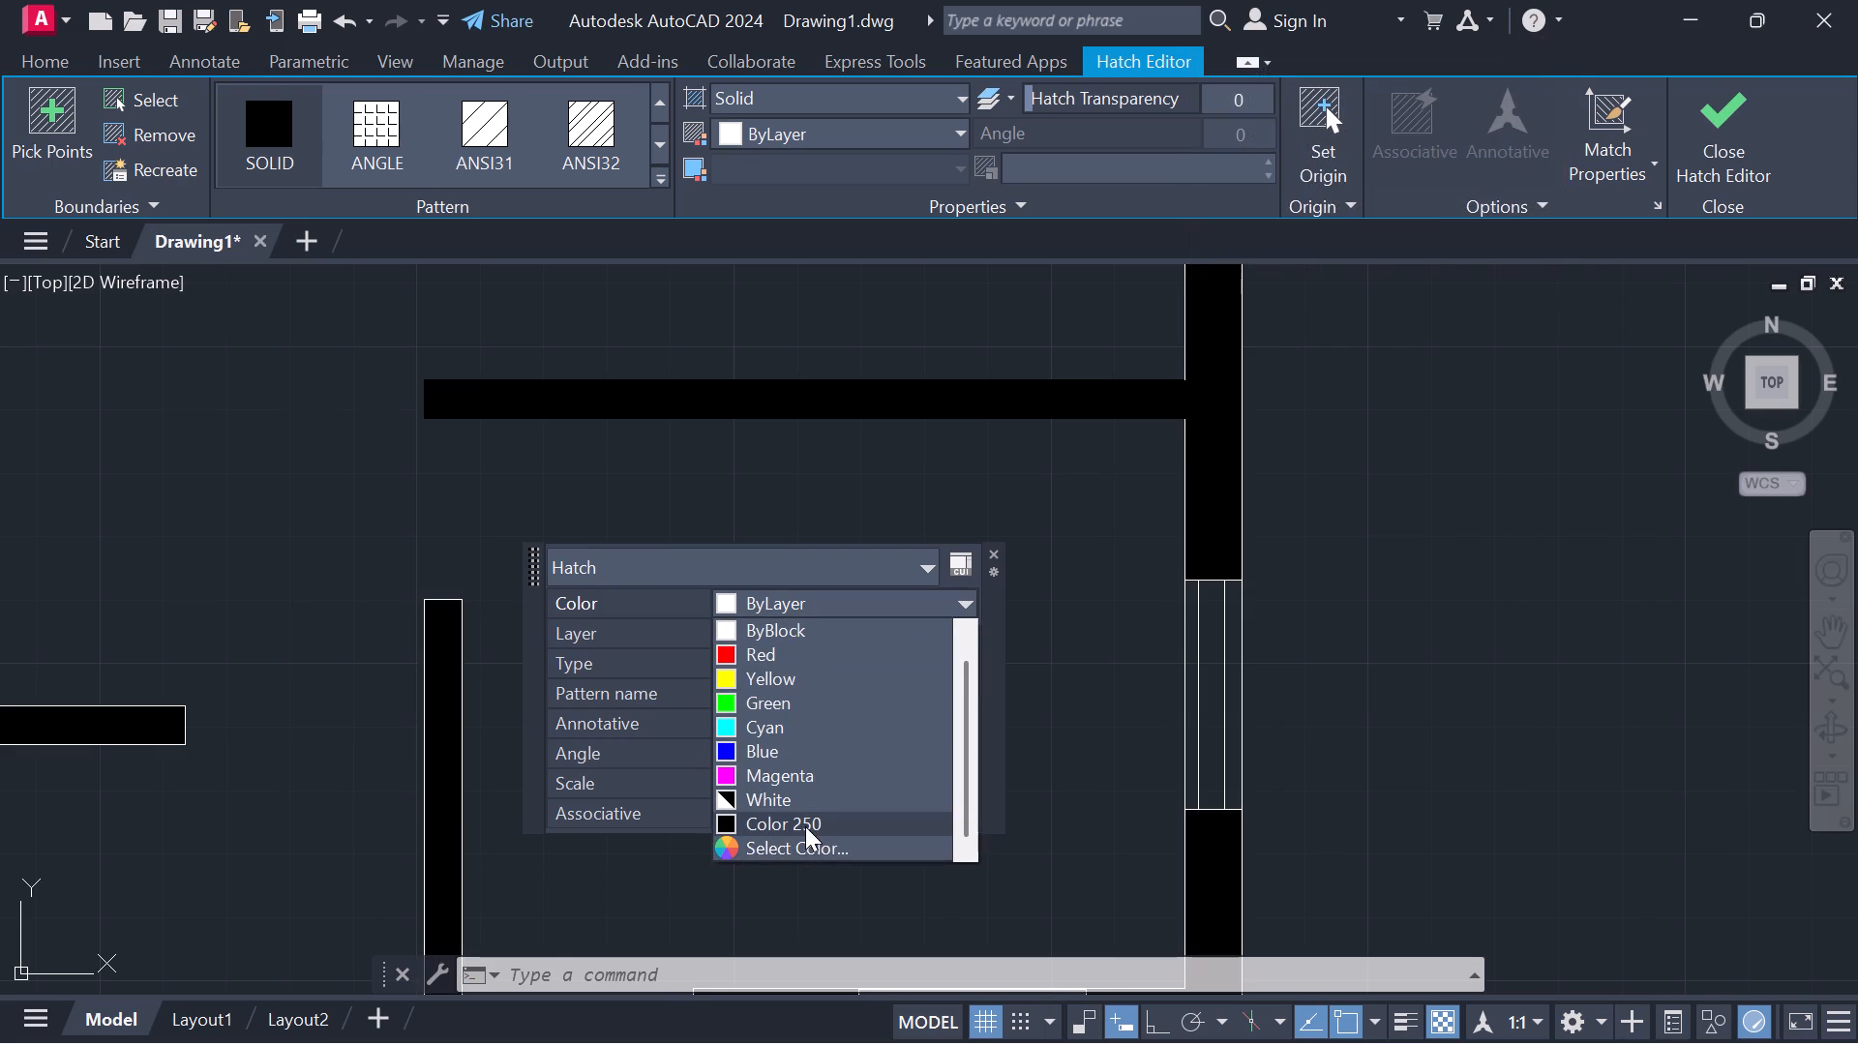
pyautogui.click(805, 826)
pyautogui.click(594, 454)
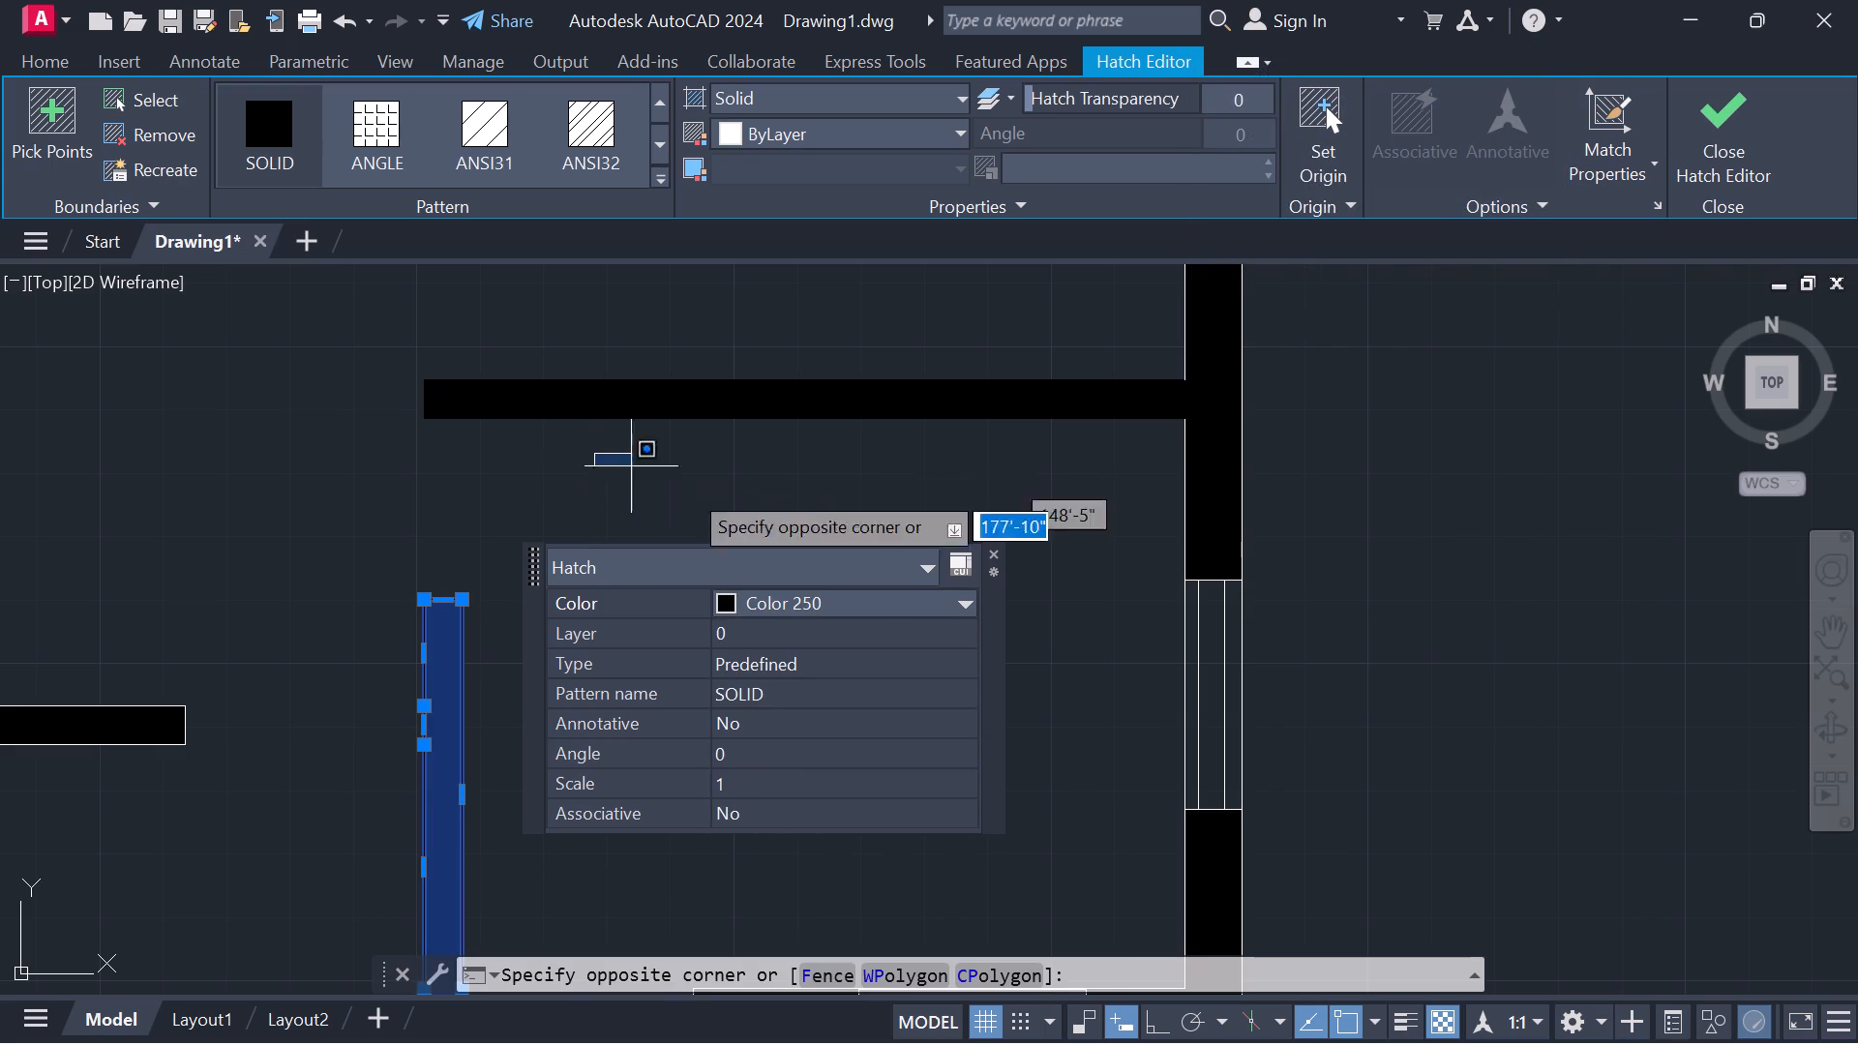
pyautogui.click(991, 550)
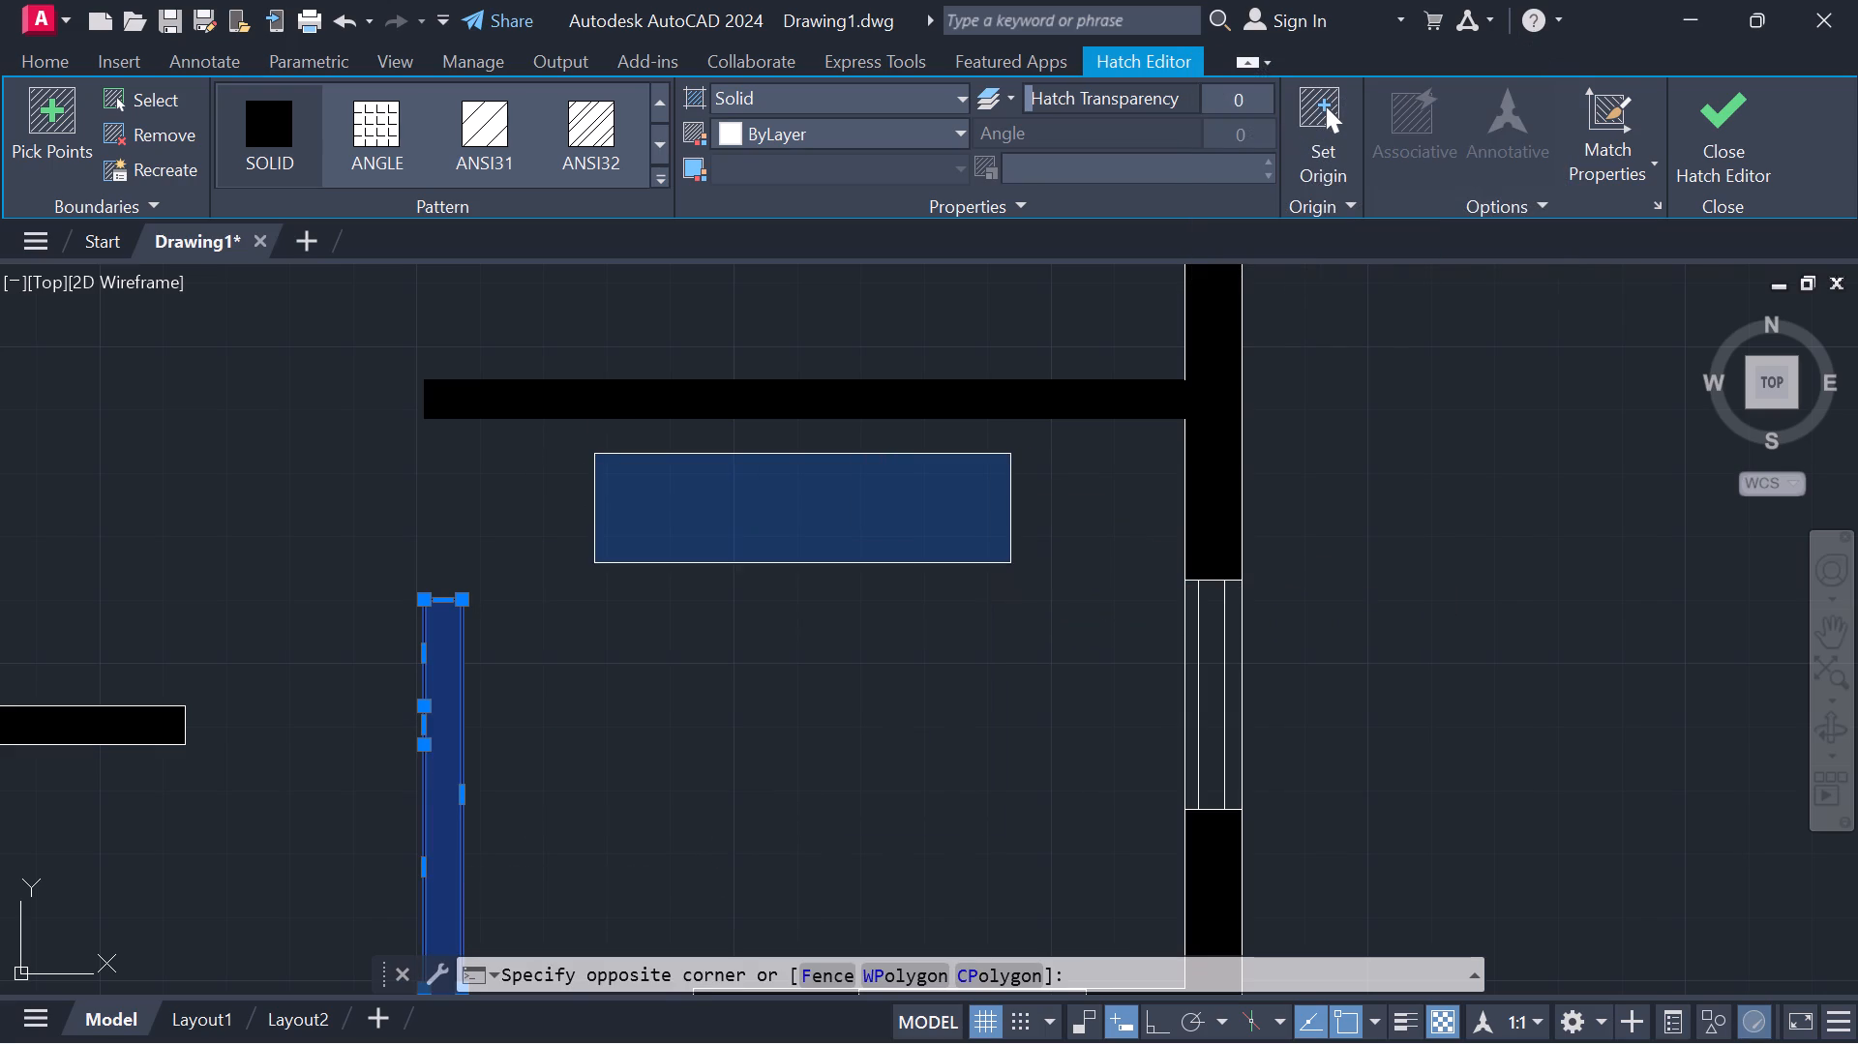
pyautogui.click(894, 471)
# Add the hatch of the partition between the middle rooms to the selection and apply Color 250 to both hatches.
pyautogui.doubleClick(846, 406)
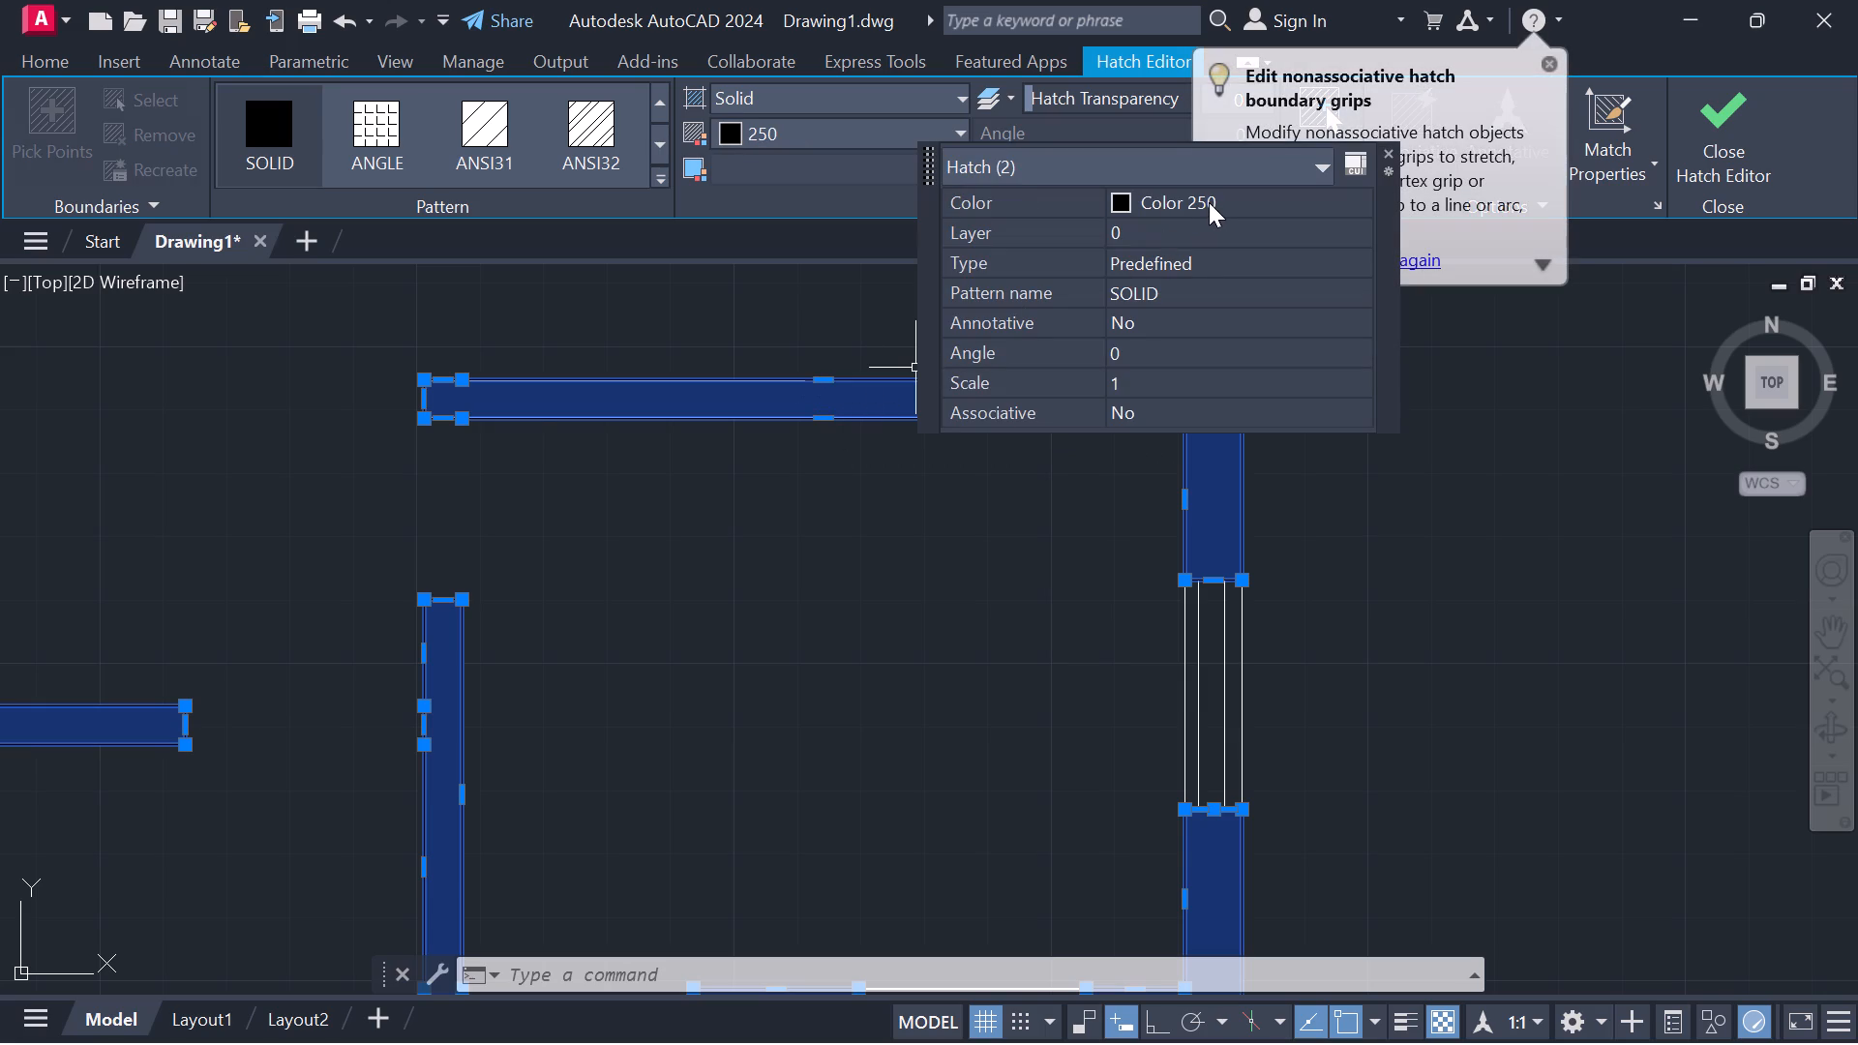
pyautogui.click(1209, 202)
pyautogui.click(1363, 194)
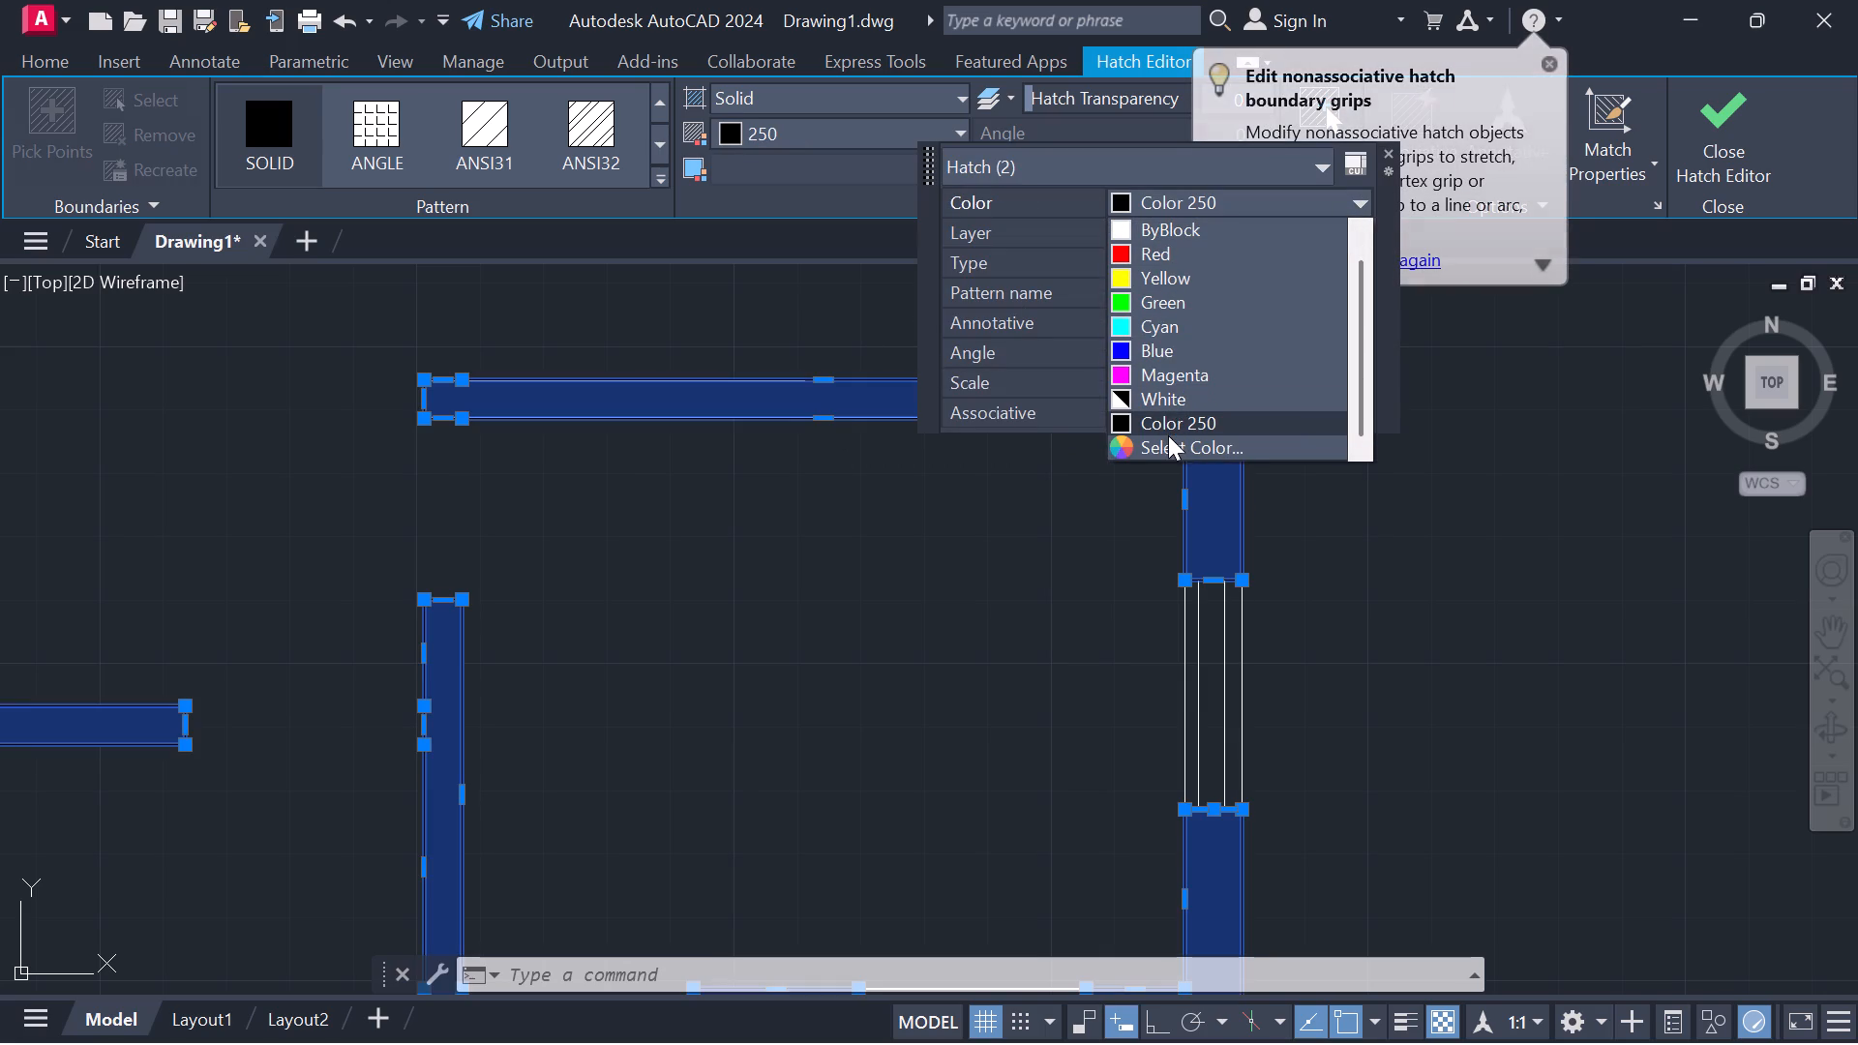
pyautogui.click(1162, 421)
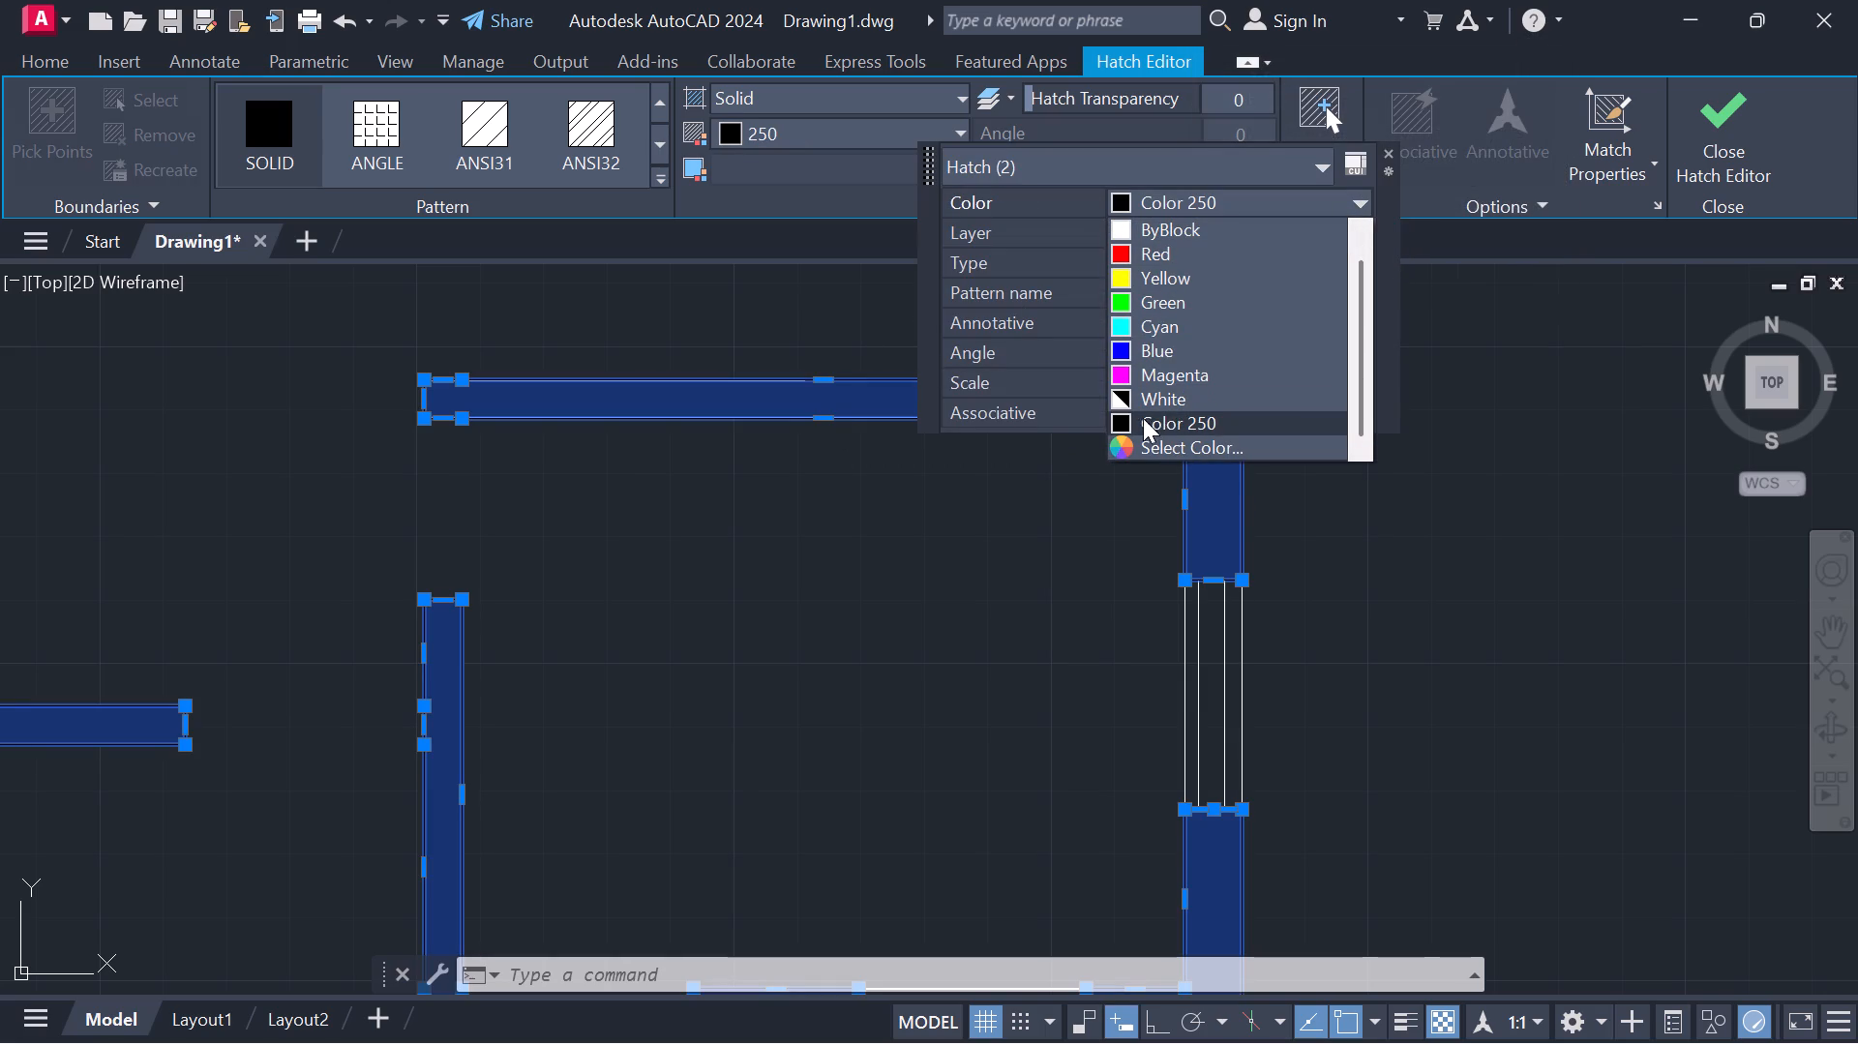
pyautogui.click(1383, 148)
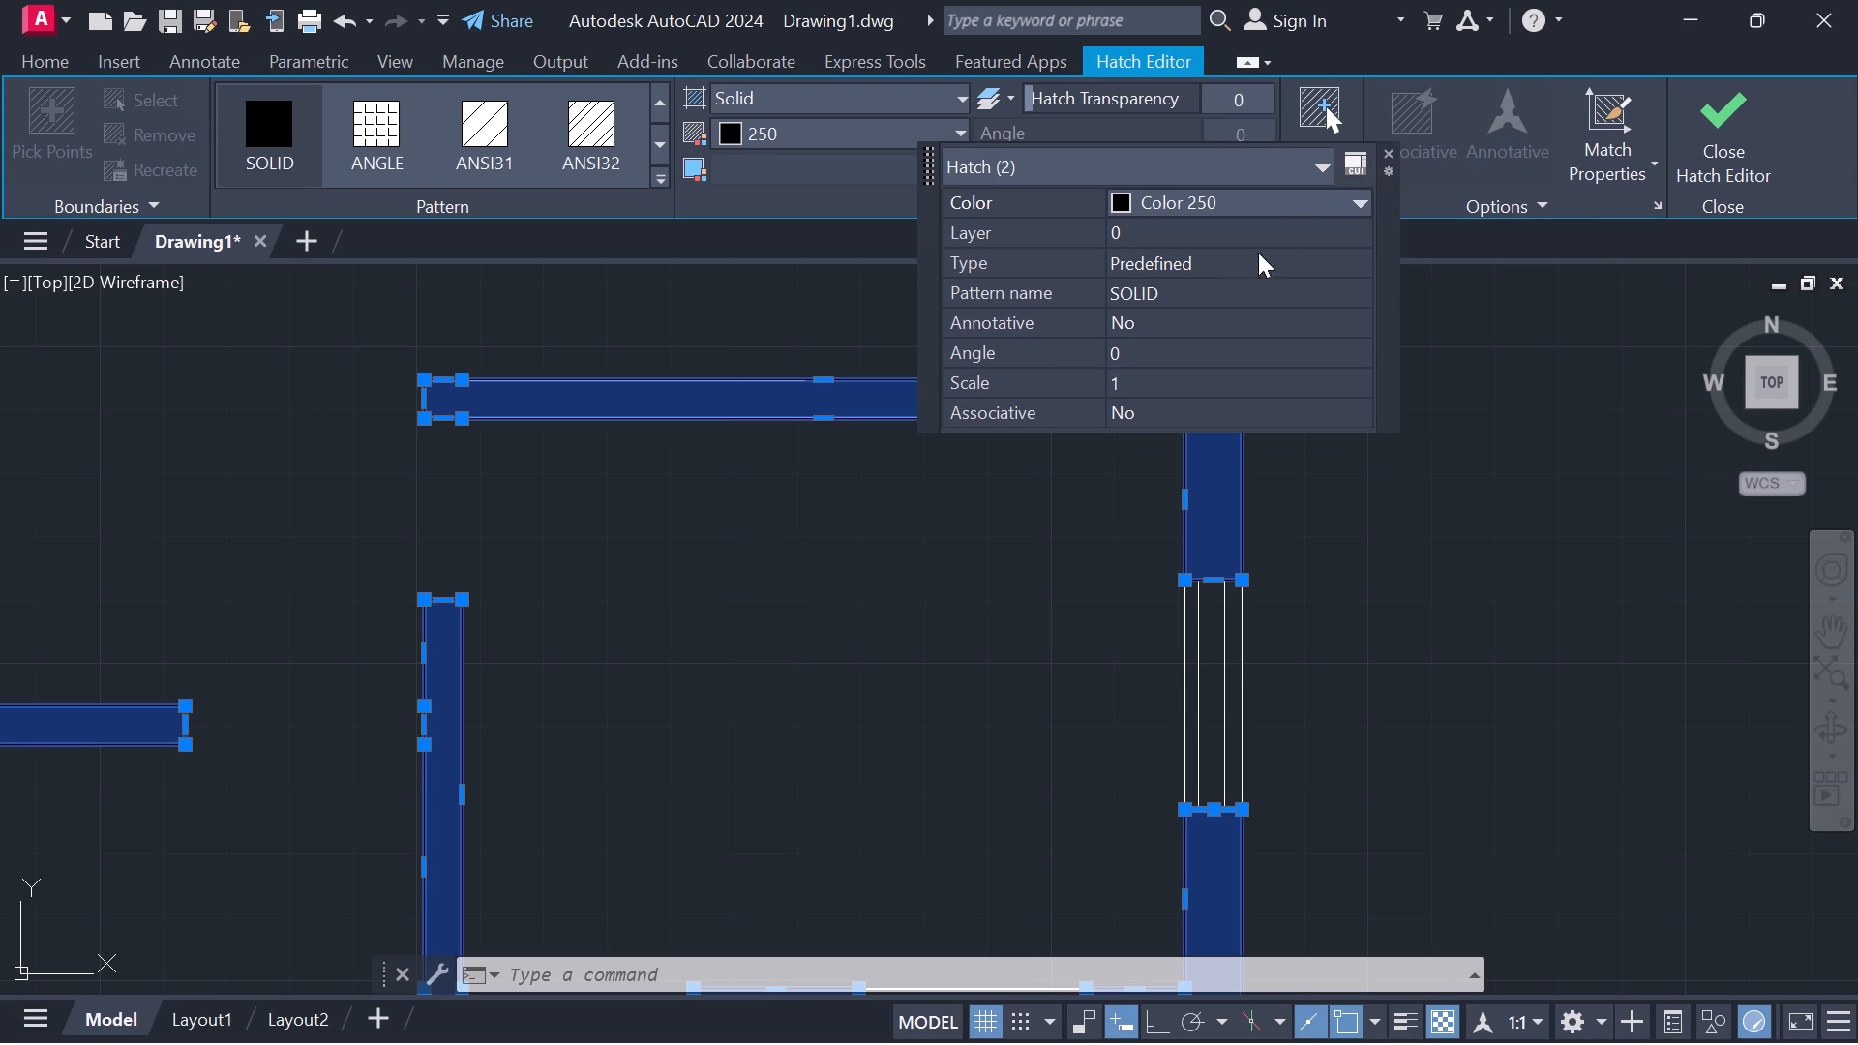
# Close the quick properties of the two recoloured hatches and clear the selection.
pyautogui.click(1390, 152)
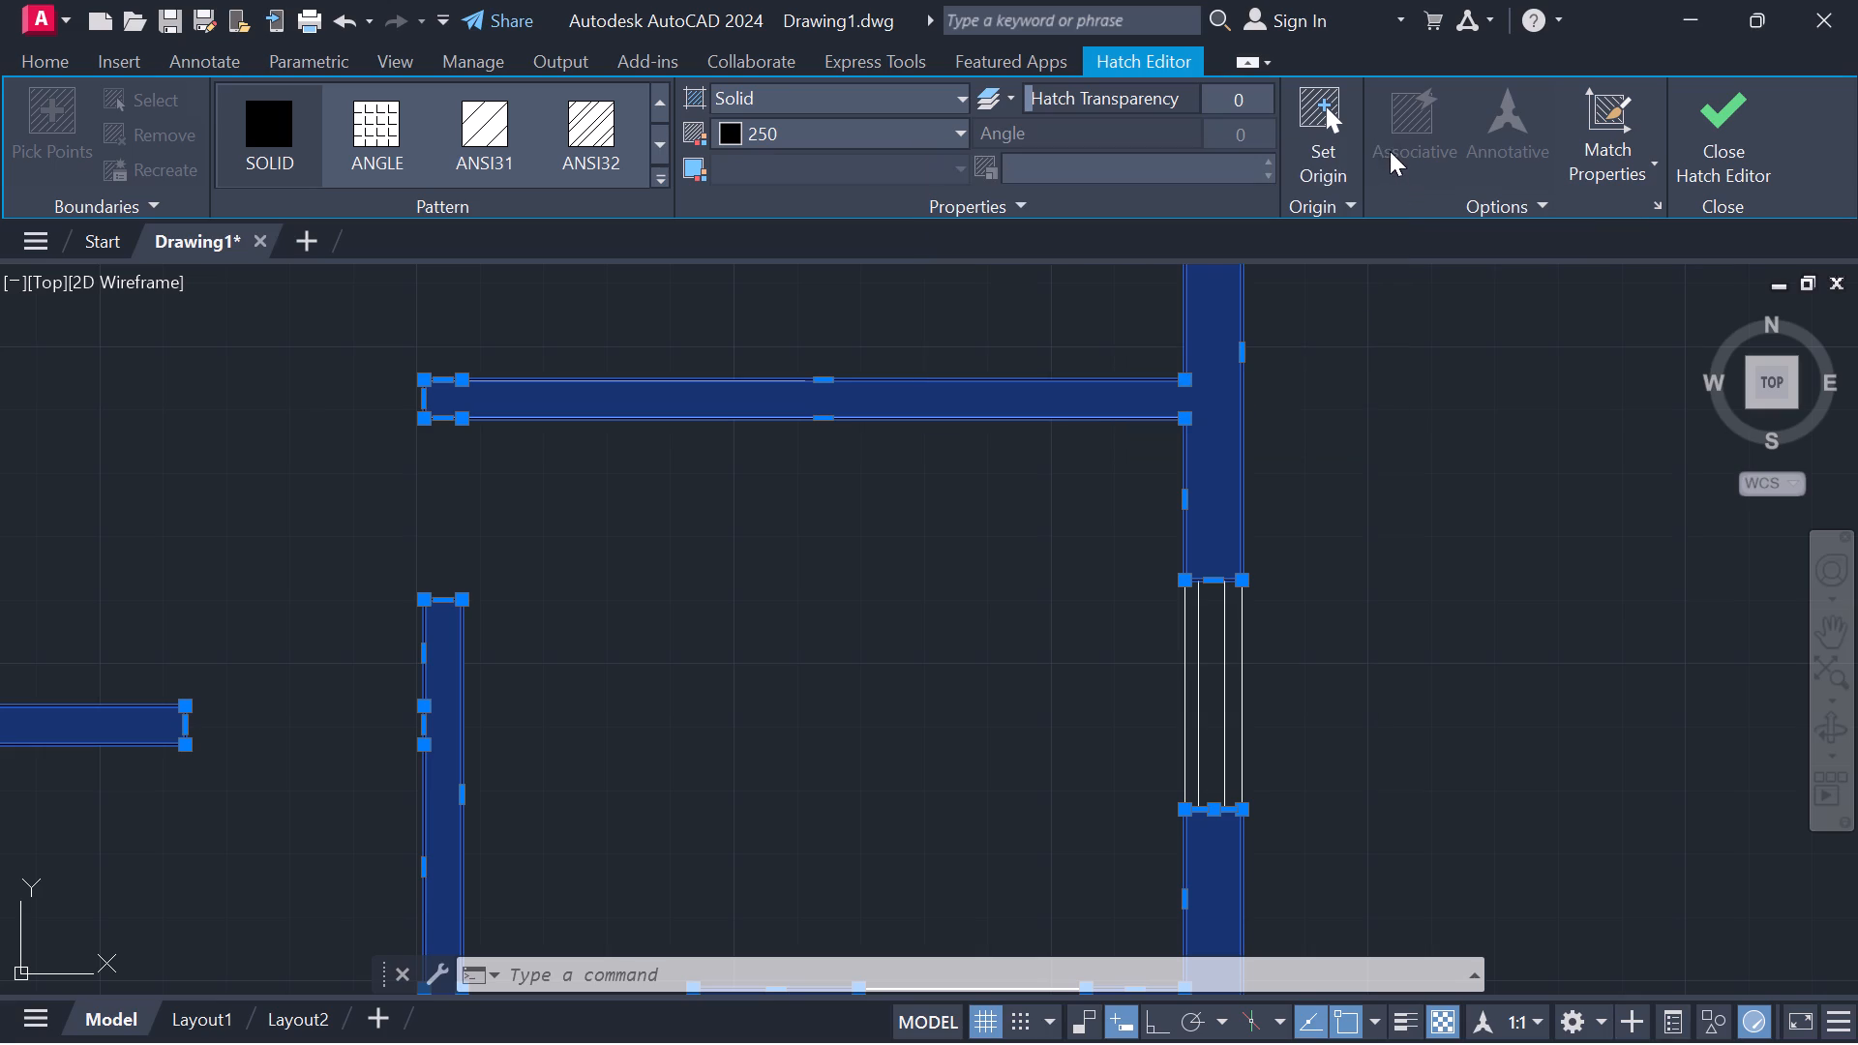
pyautogui.click(685, 627)
pyautogui.rightClick(696, 605)
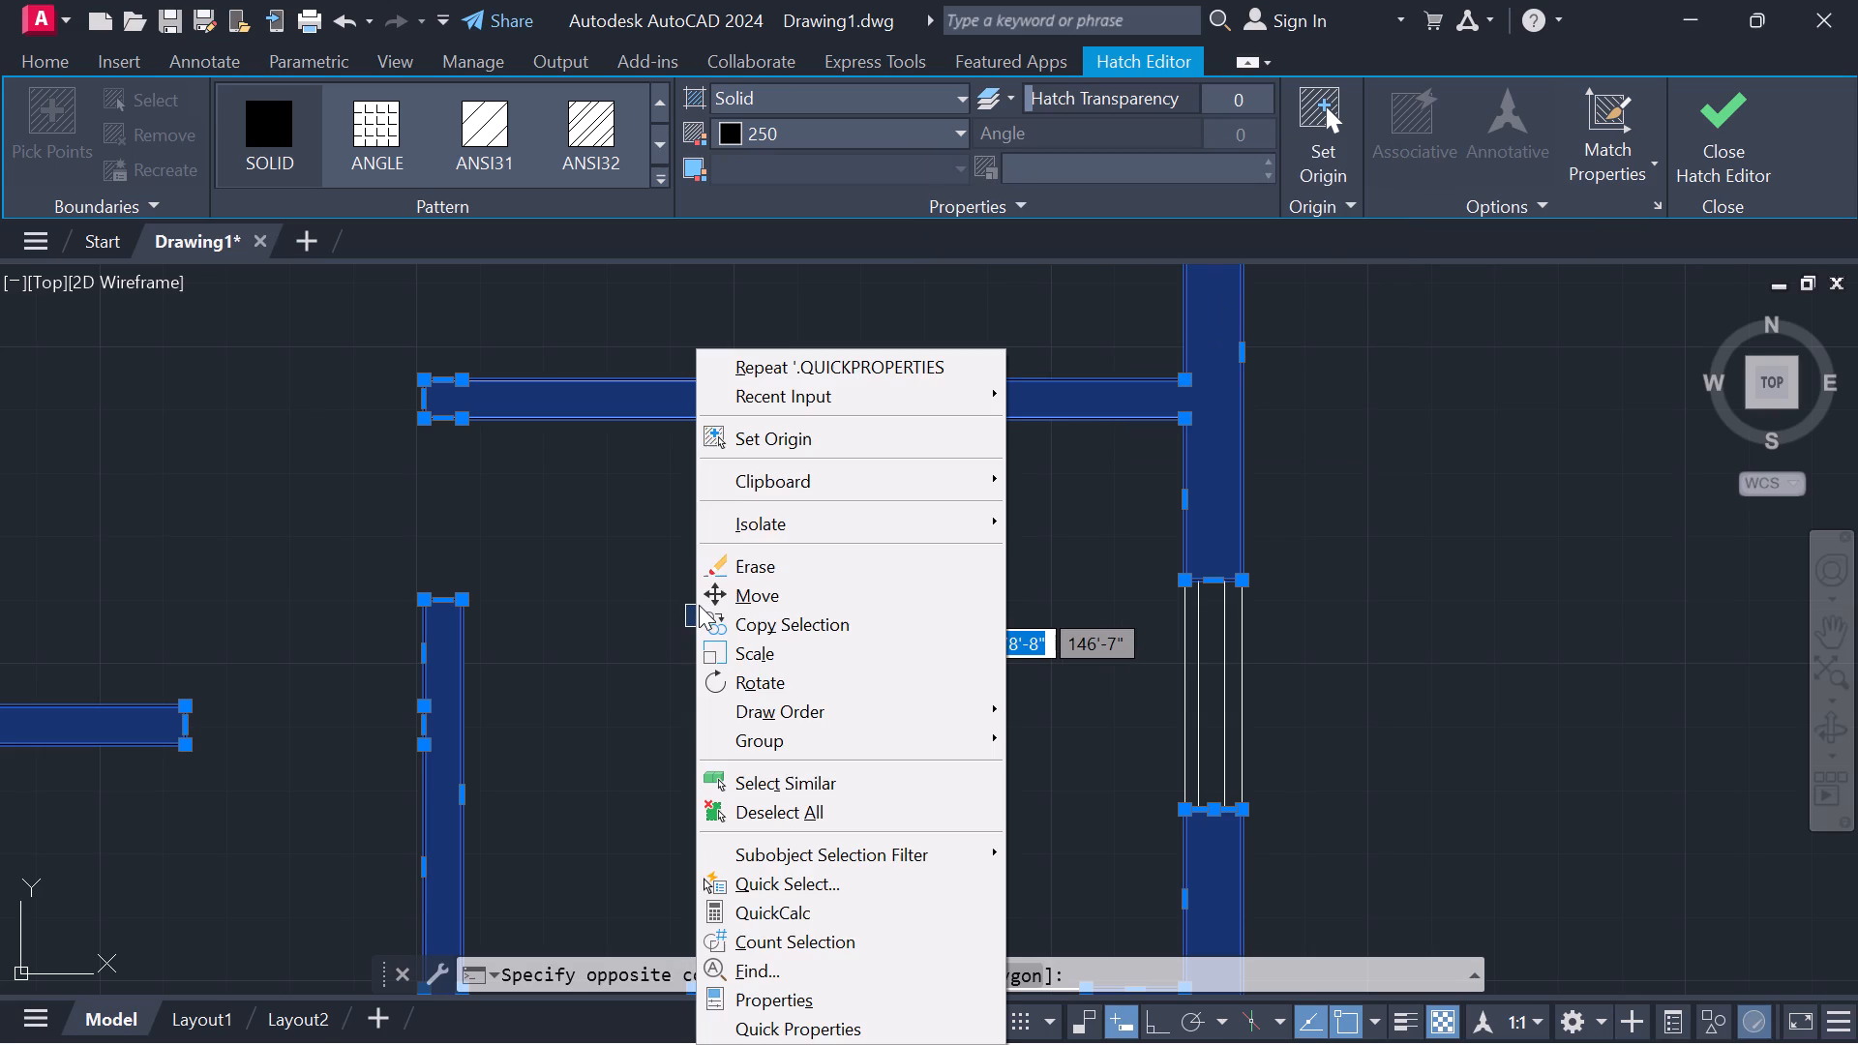
pyautogui.click(553, 608)
pyautogui.click(553, 608)
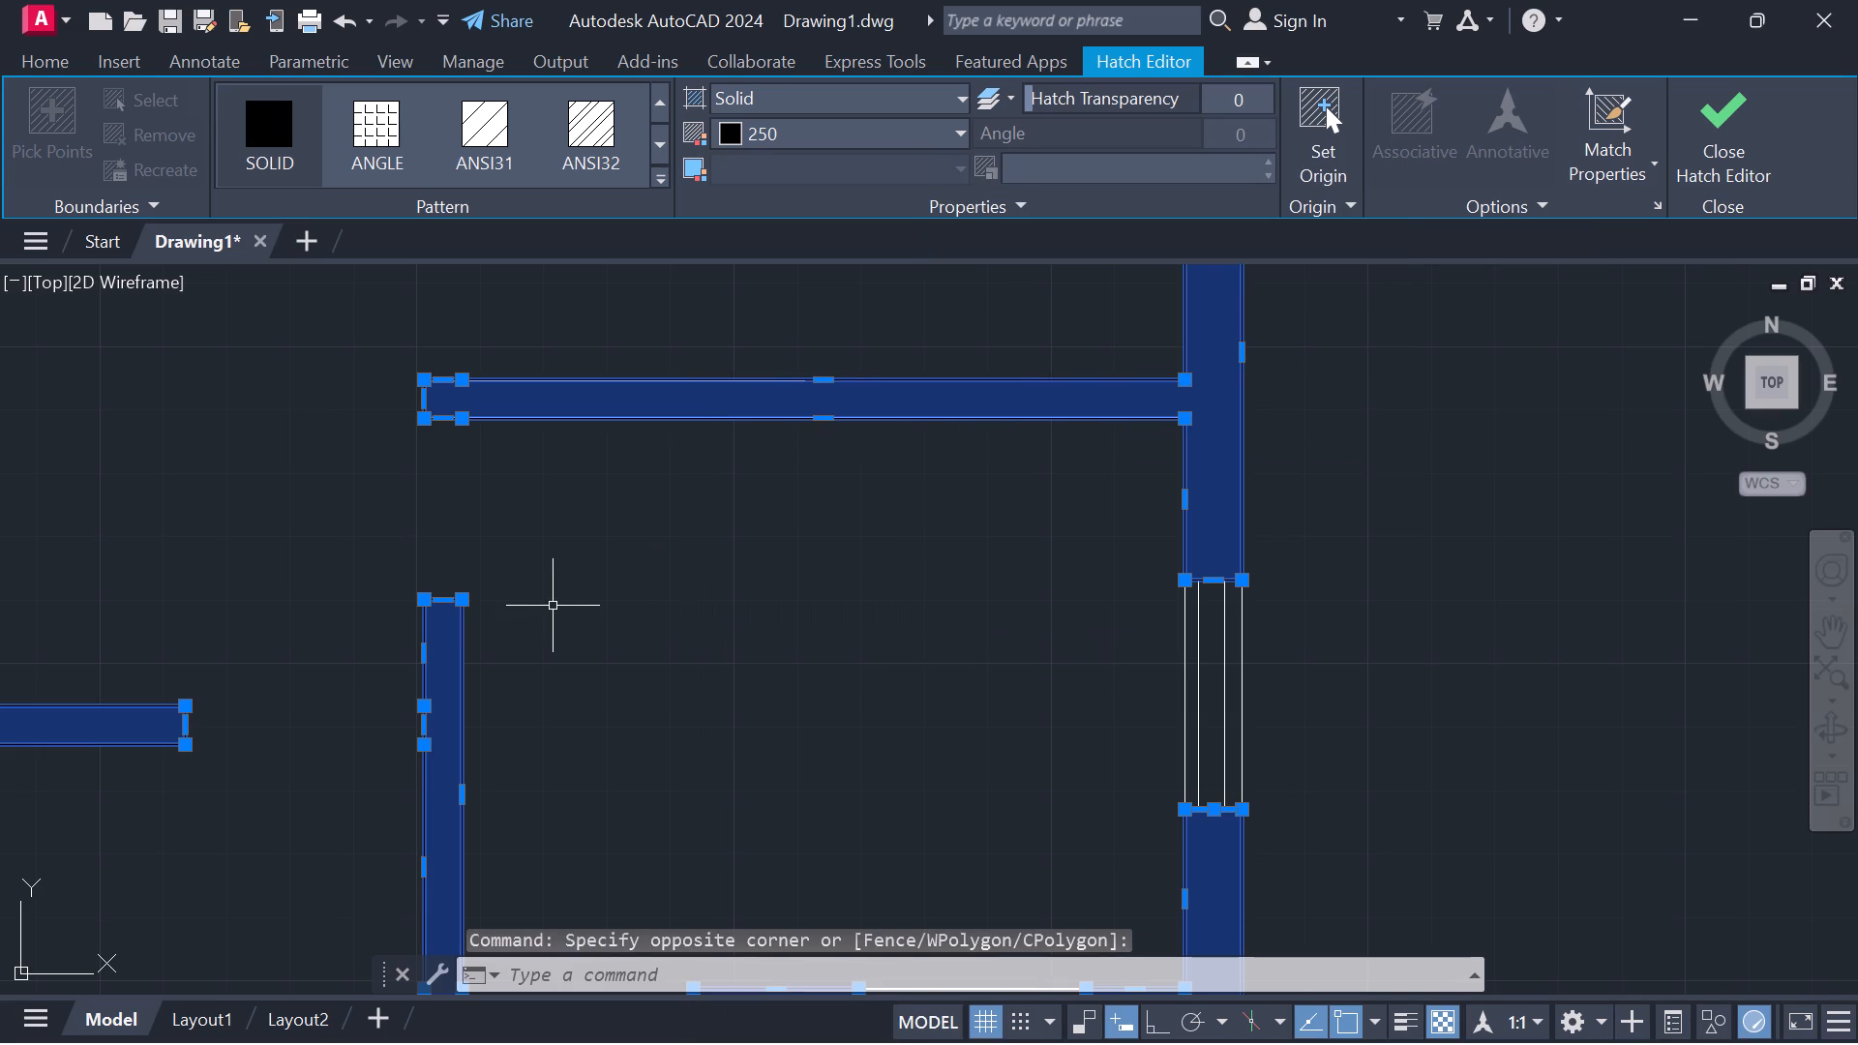
pyautogui.press('Escape')
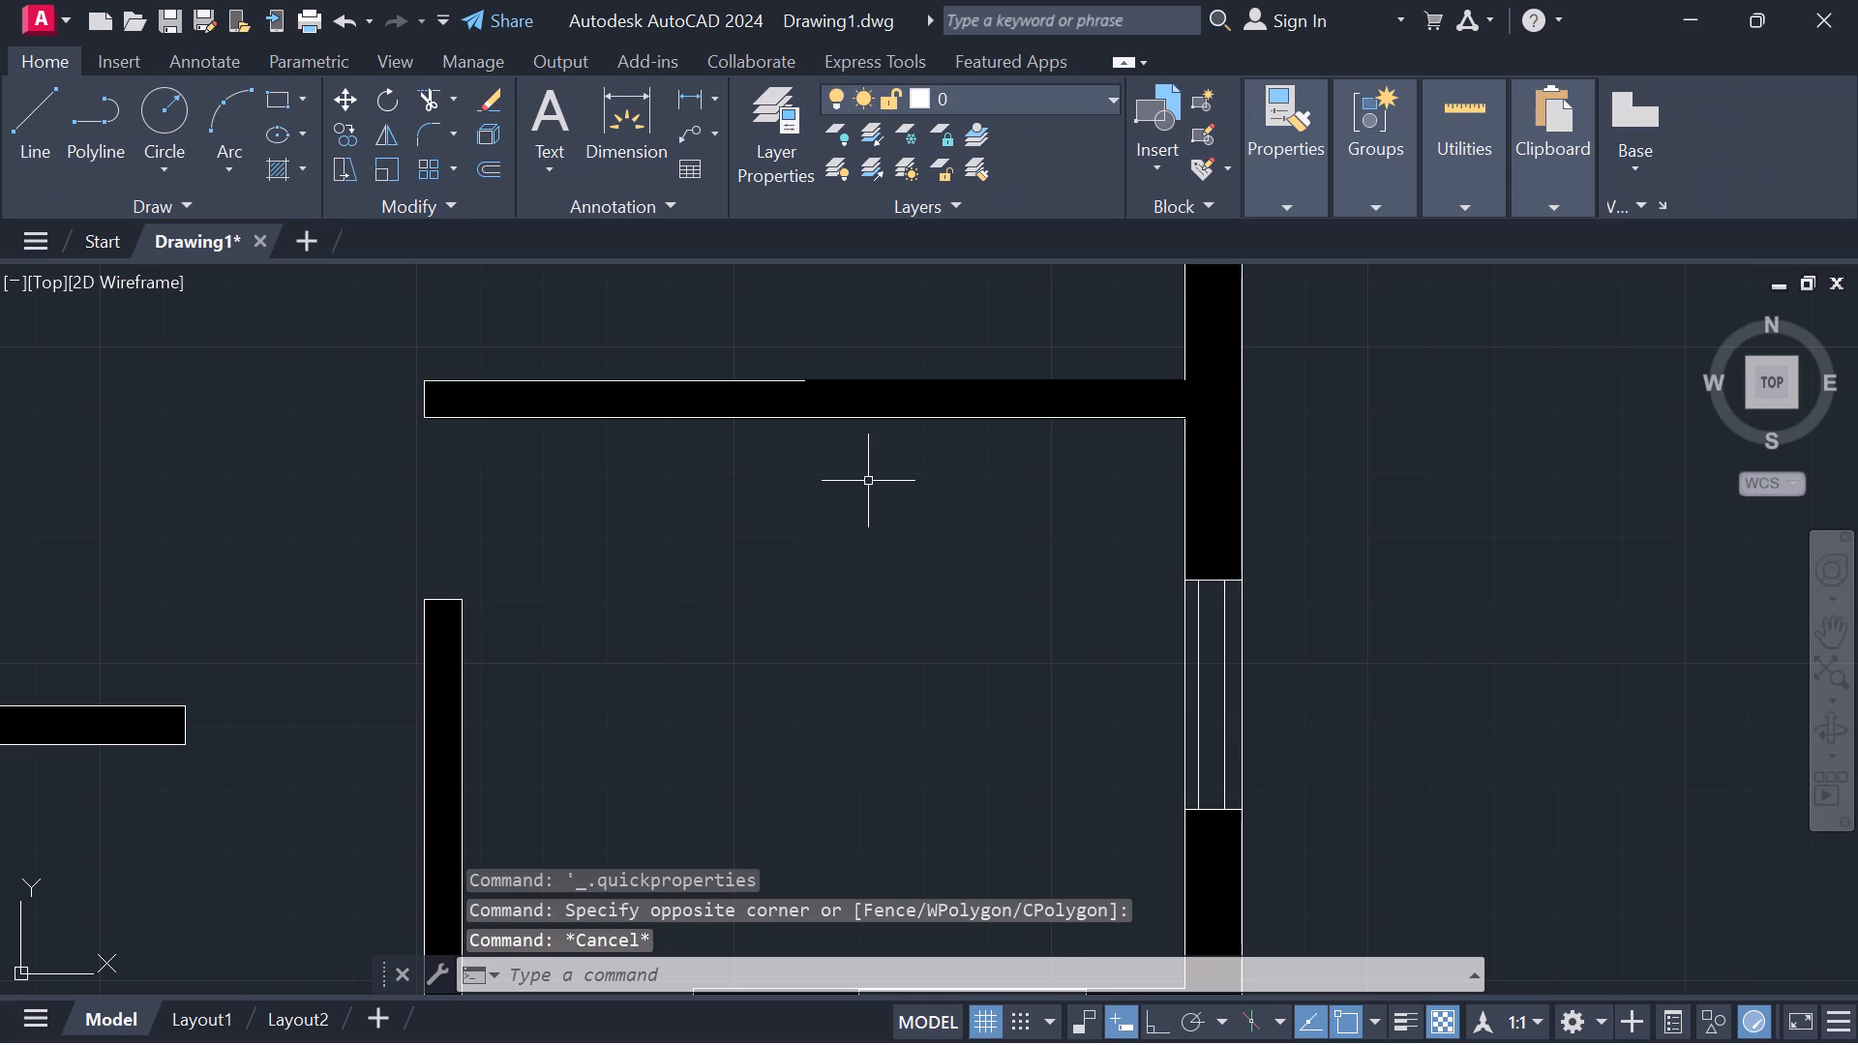
# Examine the outline of the partition between the middle rooms from its free end to the outer wall.
pyautogui.scroll(-2, 868, 481)
pyautogui.moveTo(868, 473); pyautogui.dragTo(844, 671, button='middle')
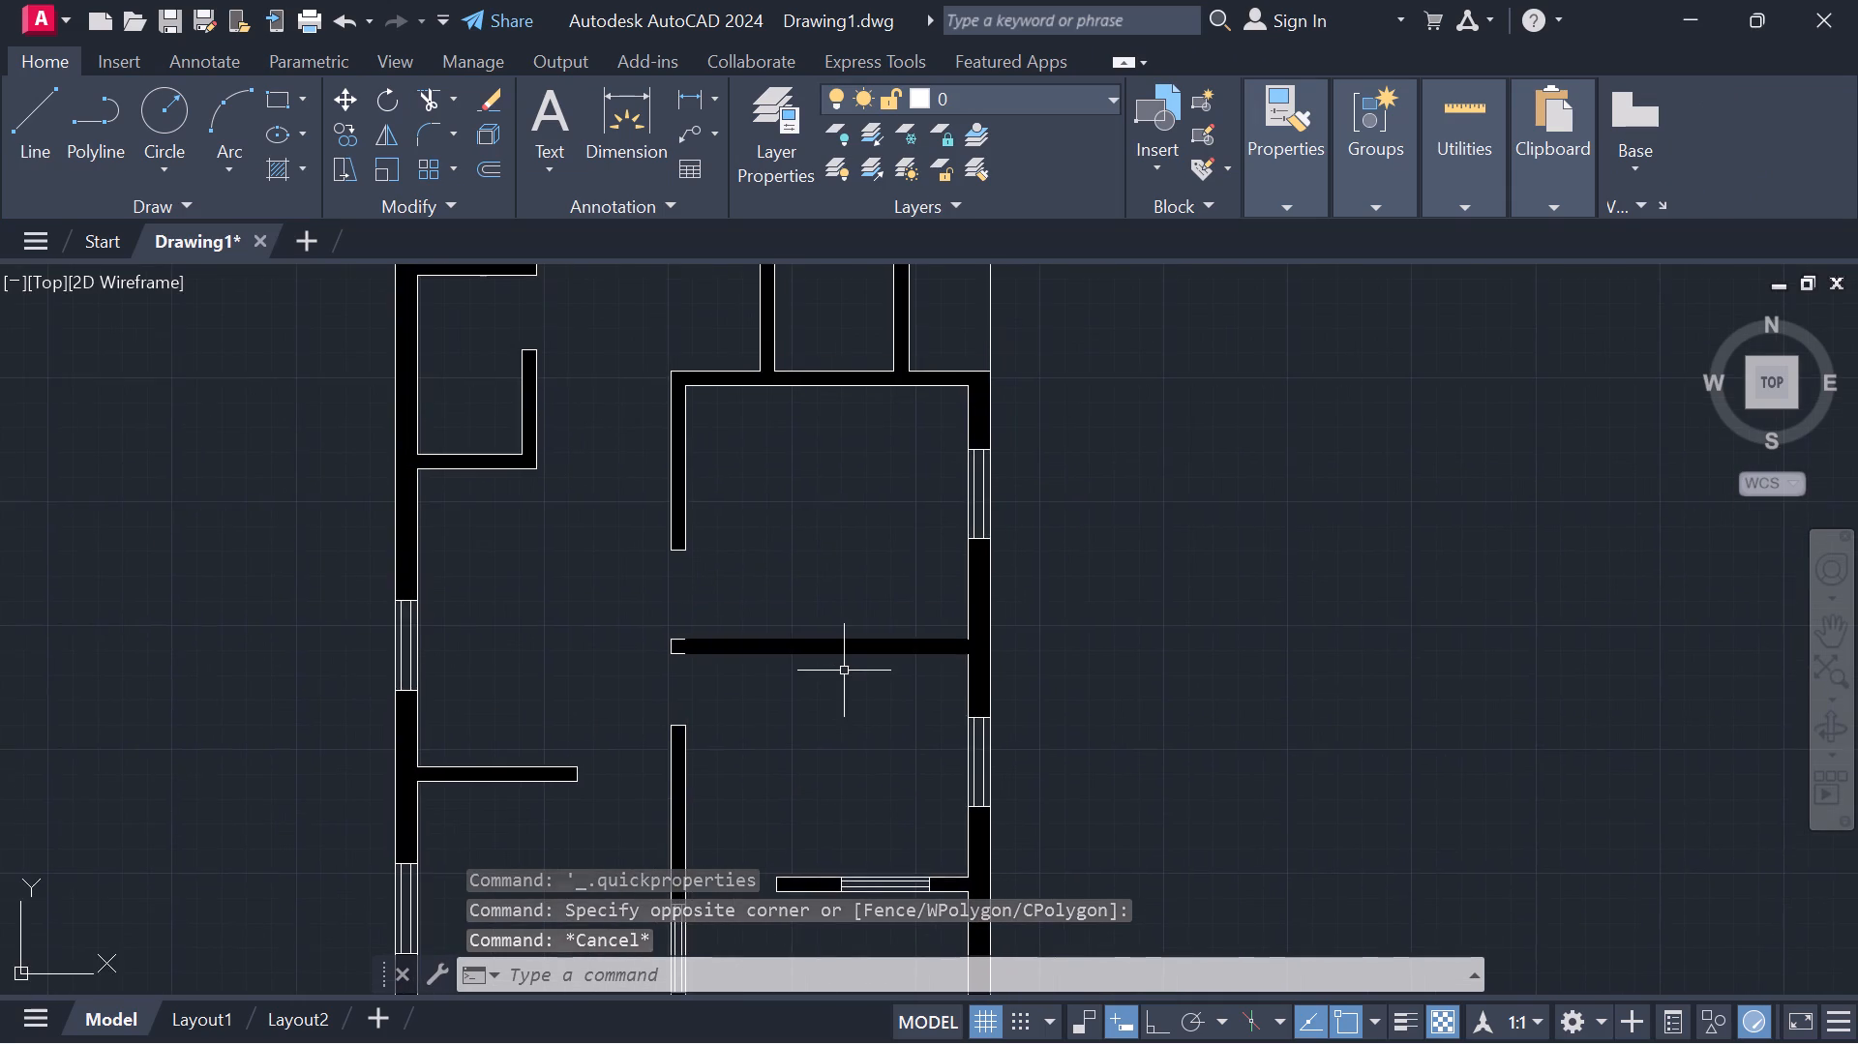
pyautogui.scroll(6, 843, 671)
pyautogui.scroll(-3, 843, 669)
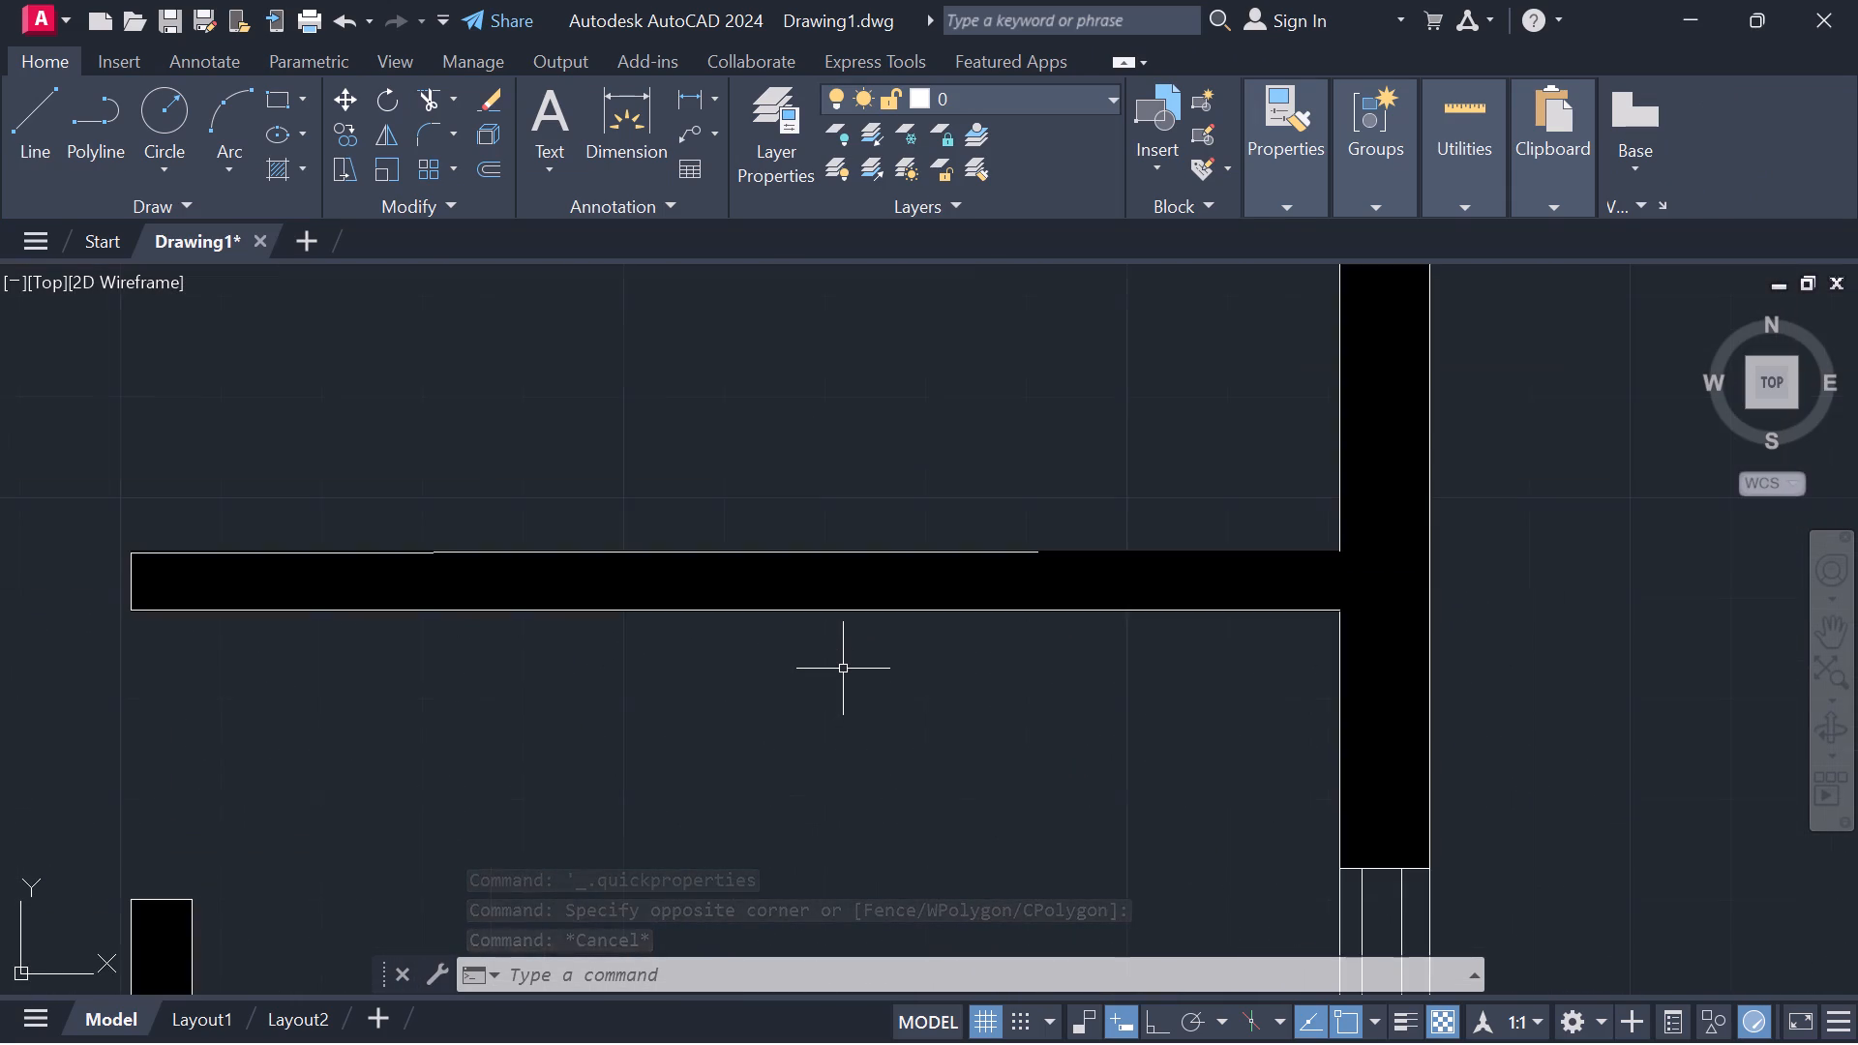
pyautogui.scroll(2, 1037, 665)
pyautogui.scroll(-1, 1043, 661)
pyautogui.scroll(1, 1060, 655)
pyautogui.scroll(-2, 1124, 643)
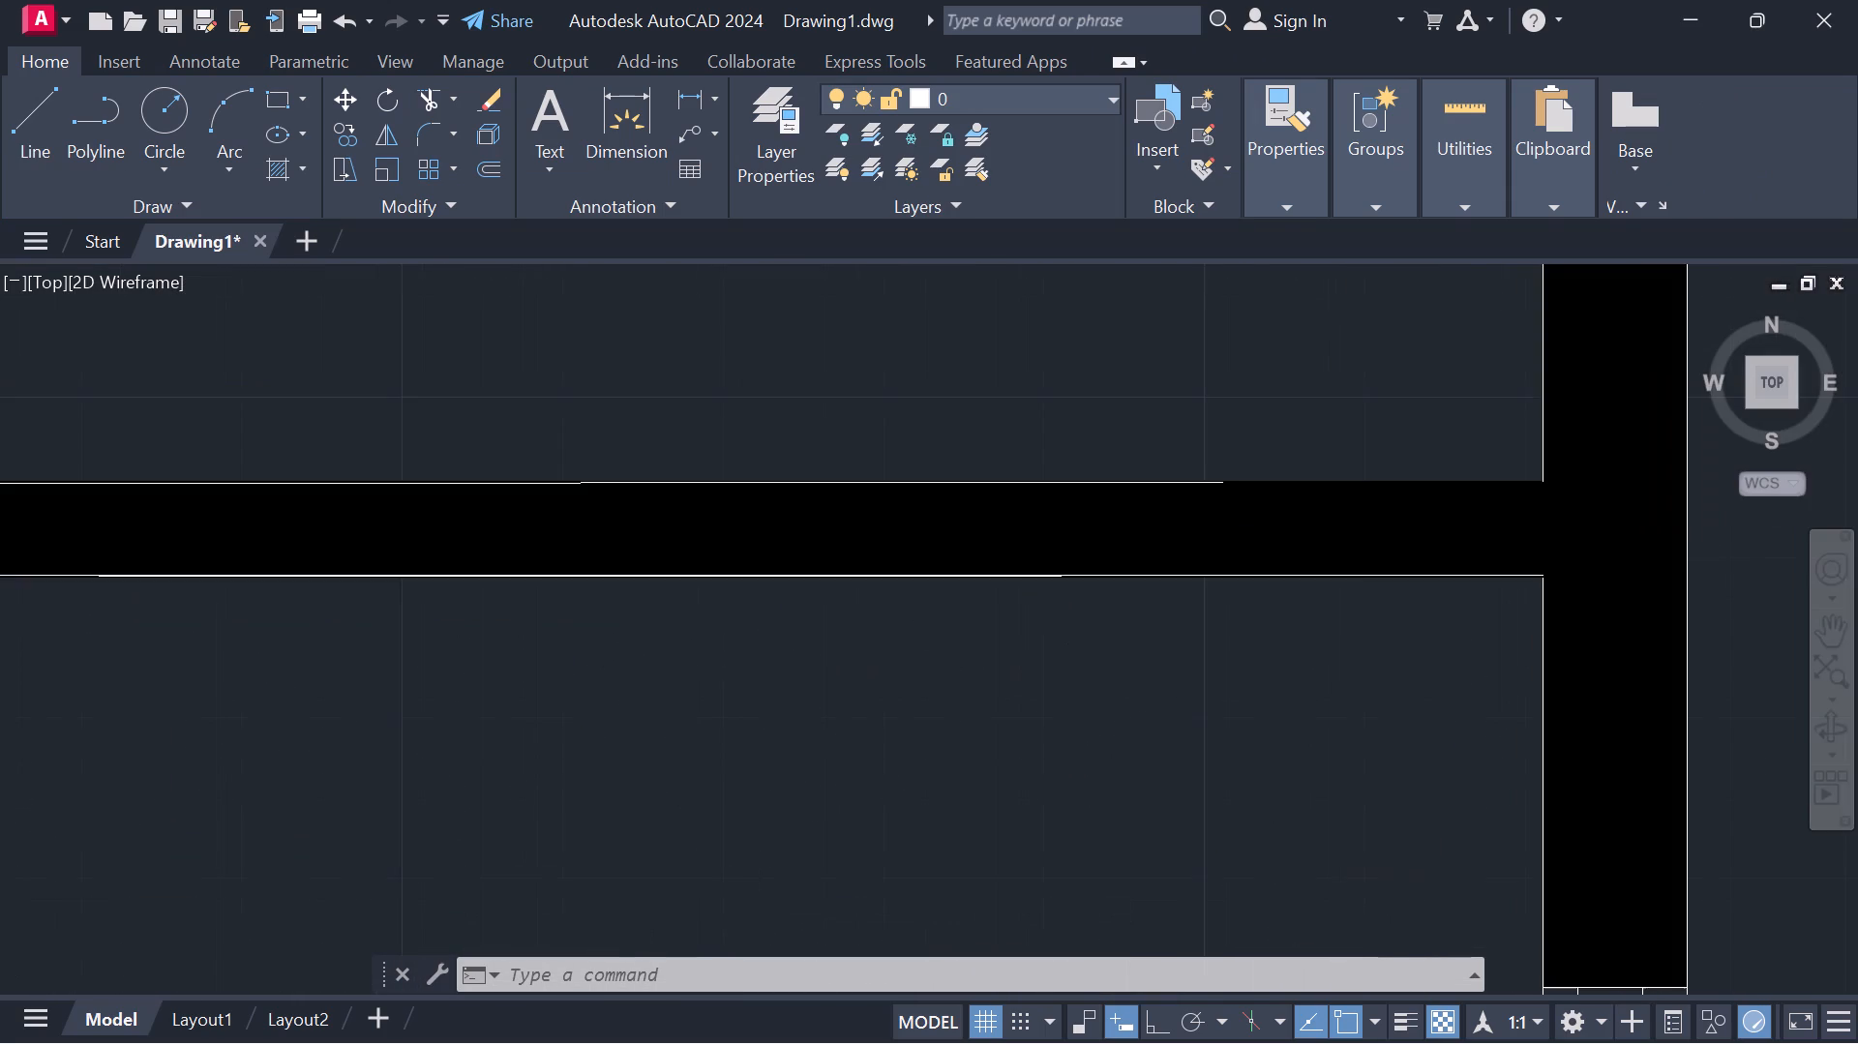
pyautogui.scroll(-6, 1124, 643)
pyautogui.scroll(4, 1124, 643)
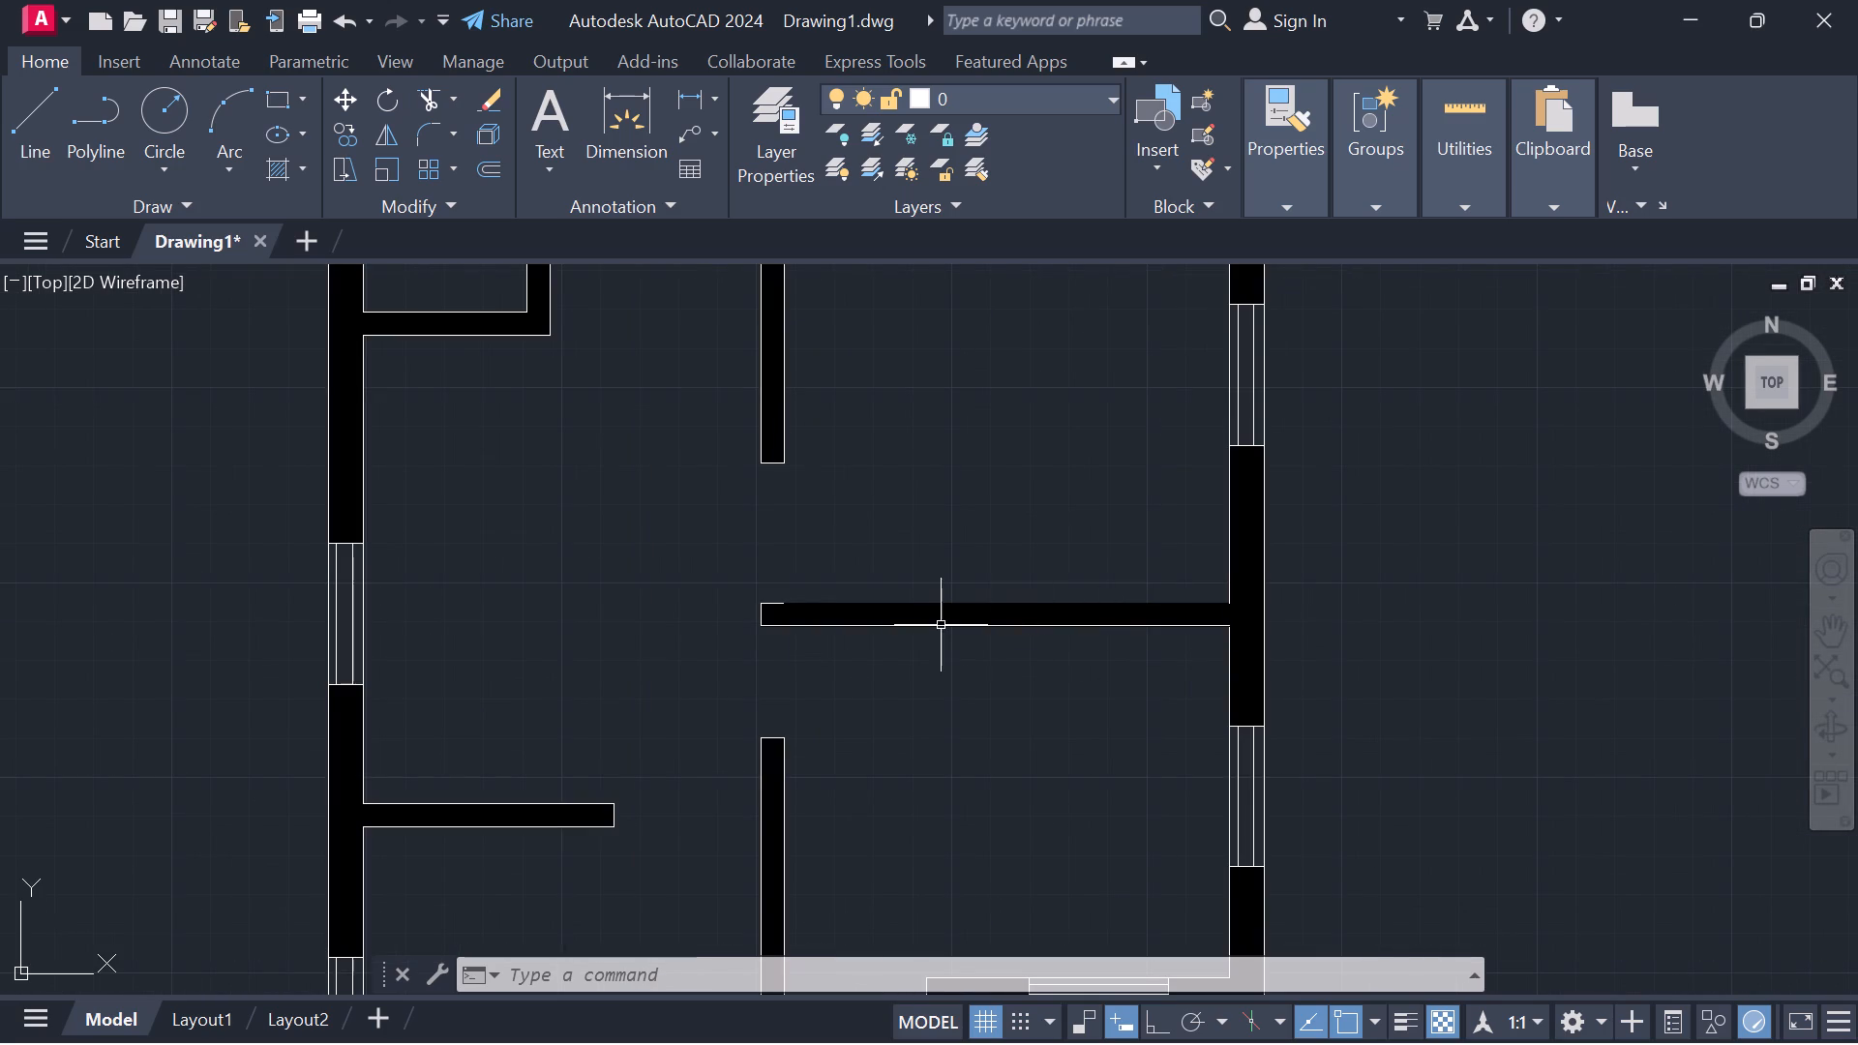
pyautogui.scroll(2, 791, 604)
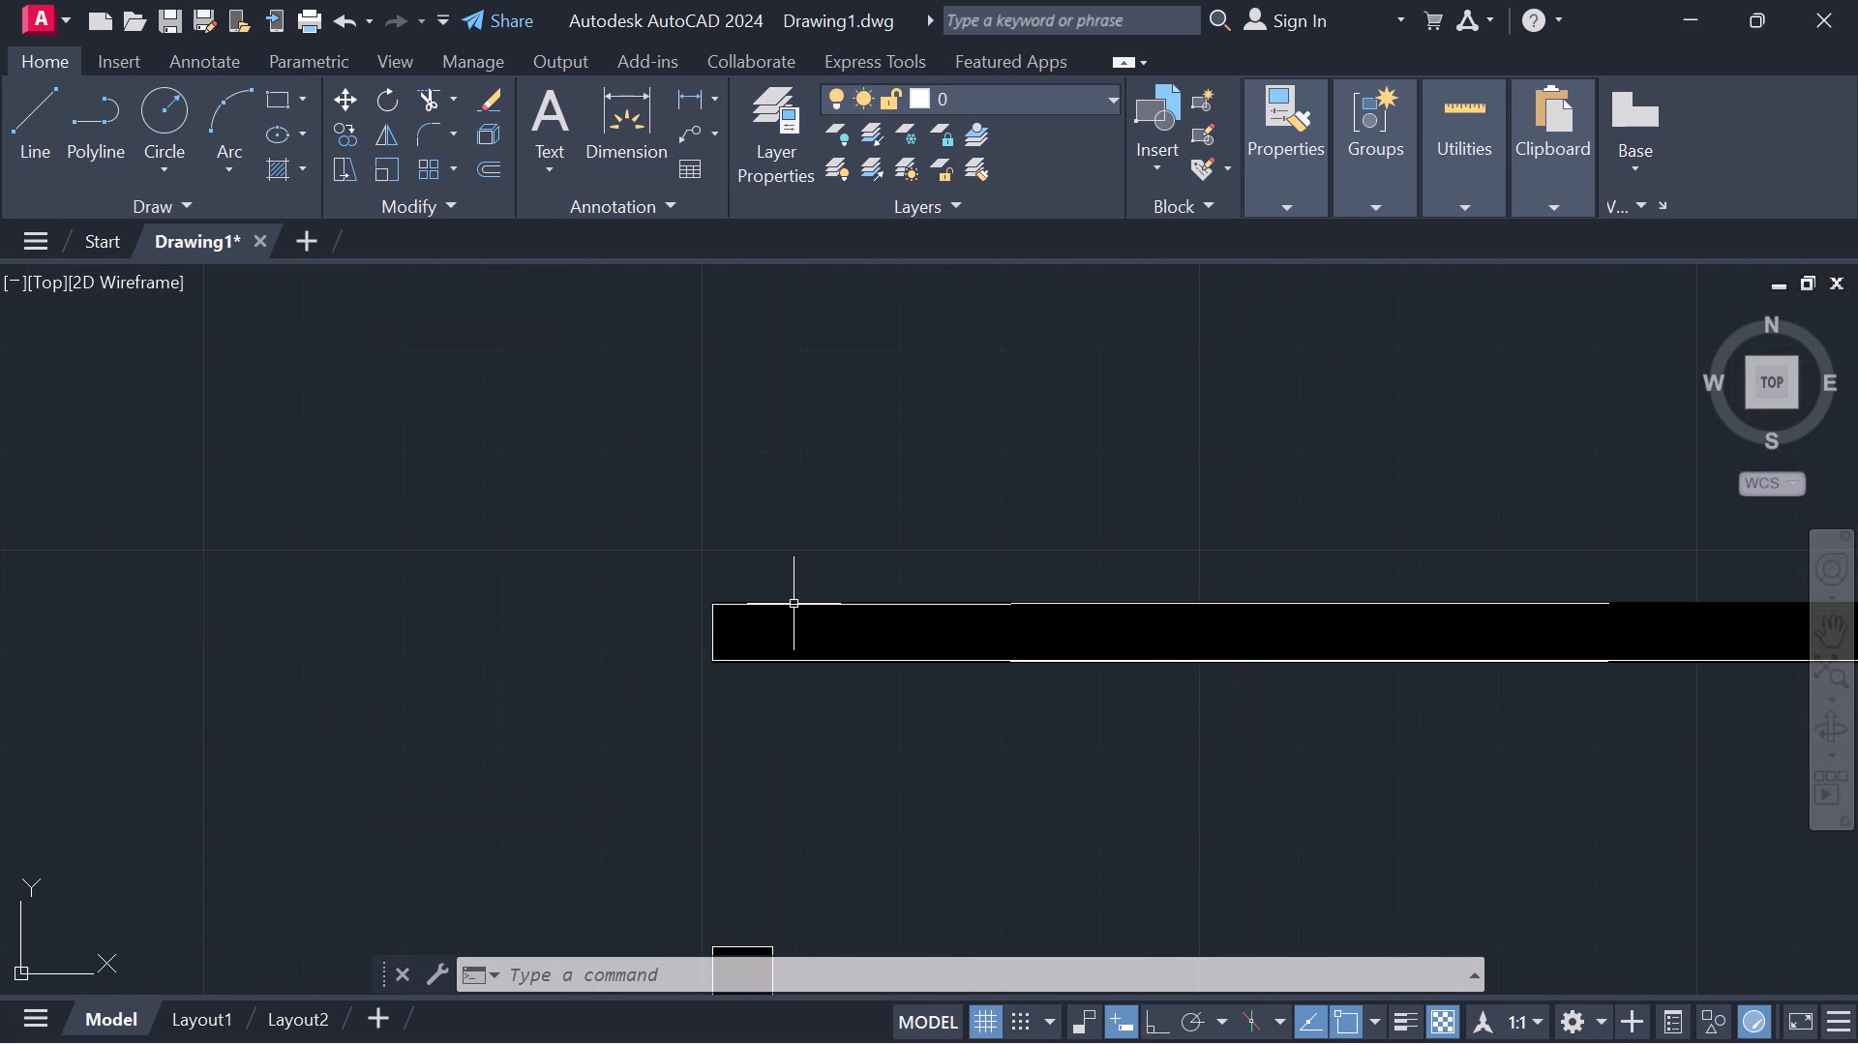
pyautogui.moveTo(1715, 567); pyautogui.dragTo(973, 585, button='middle')
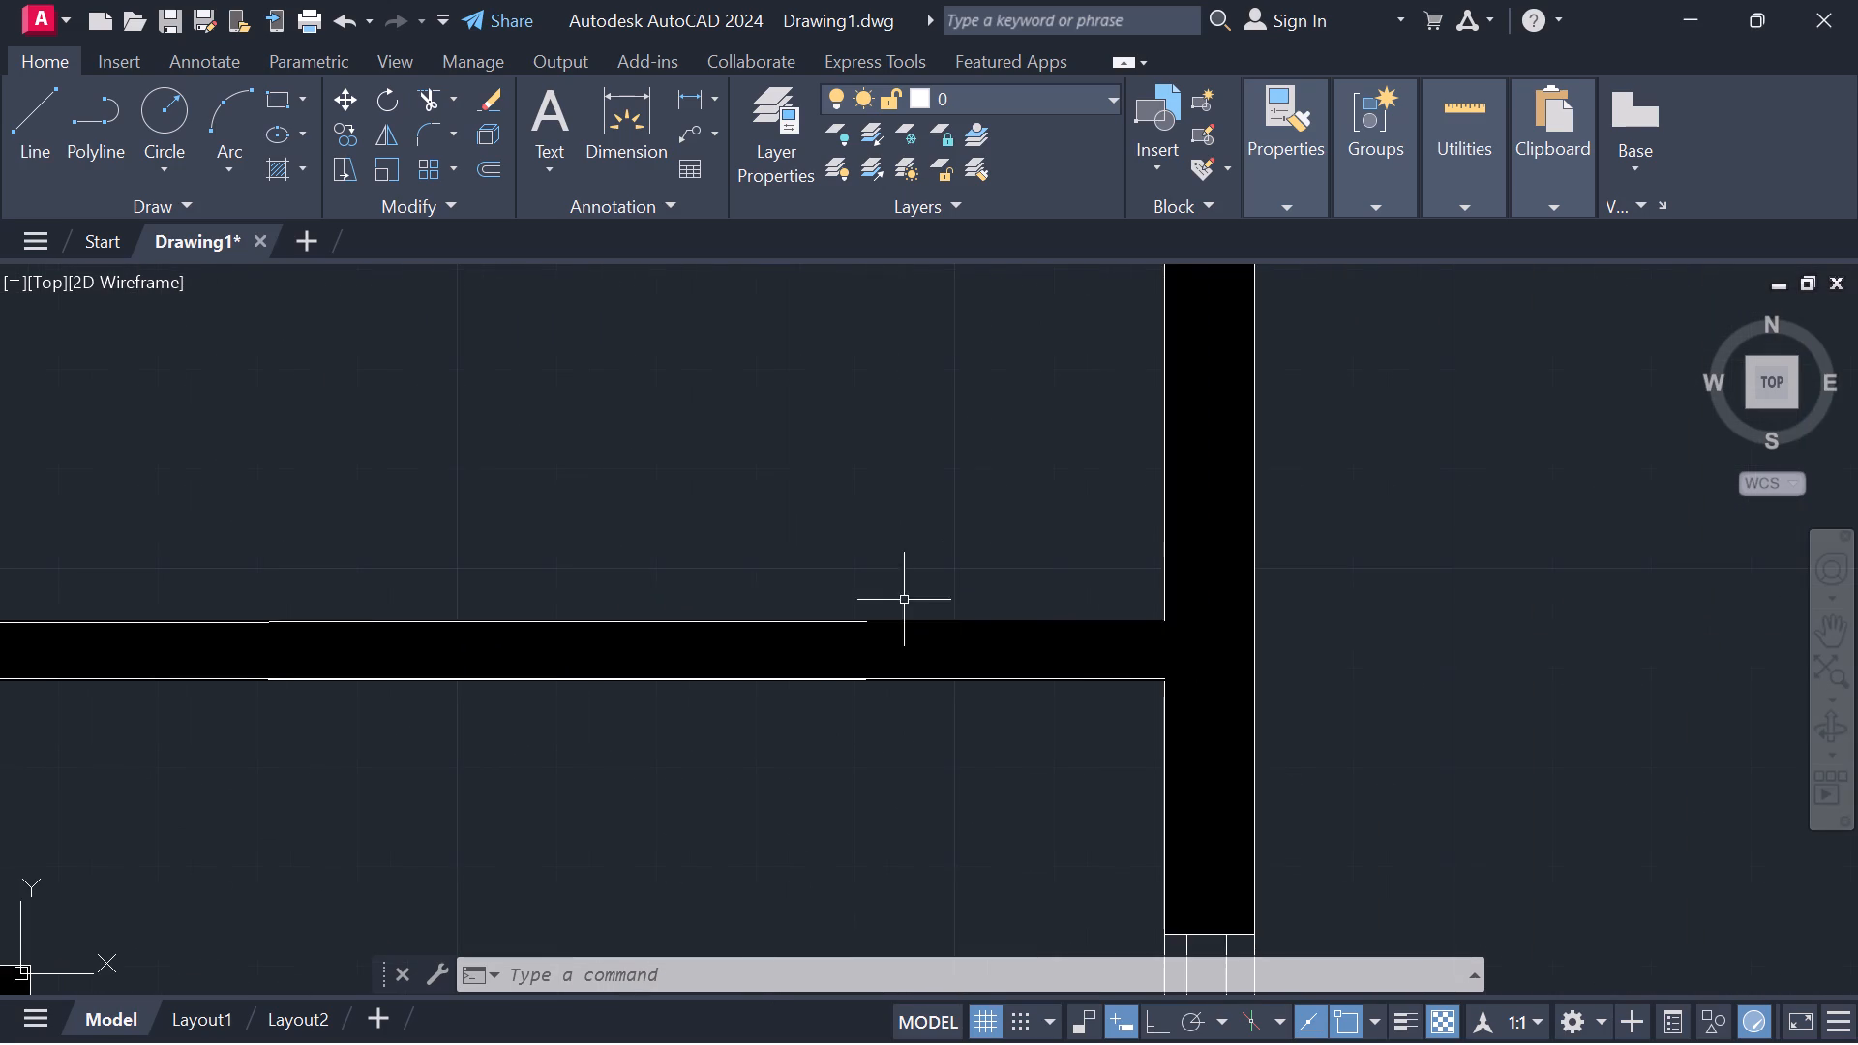
pyautogui.scroll(-3, 839, 622)
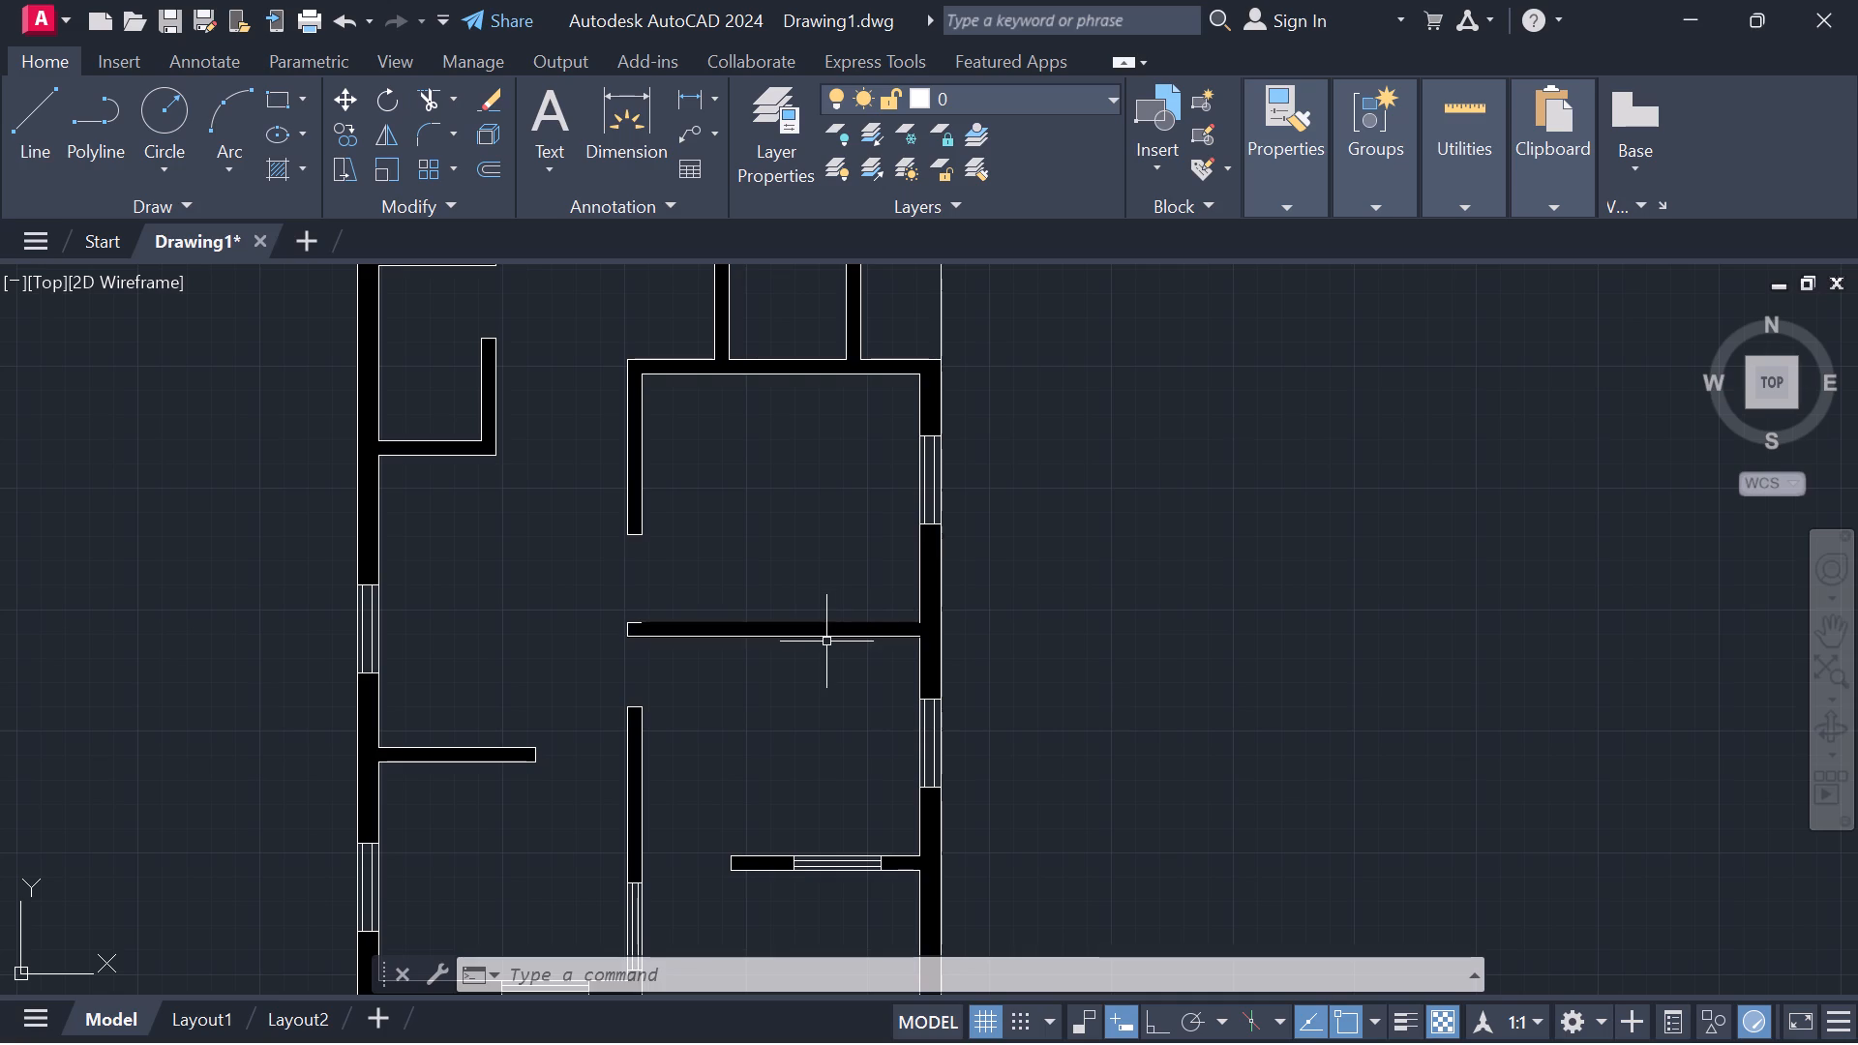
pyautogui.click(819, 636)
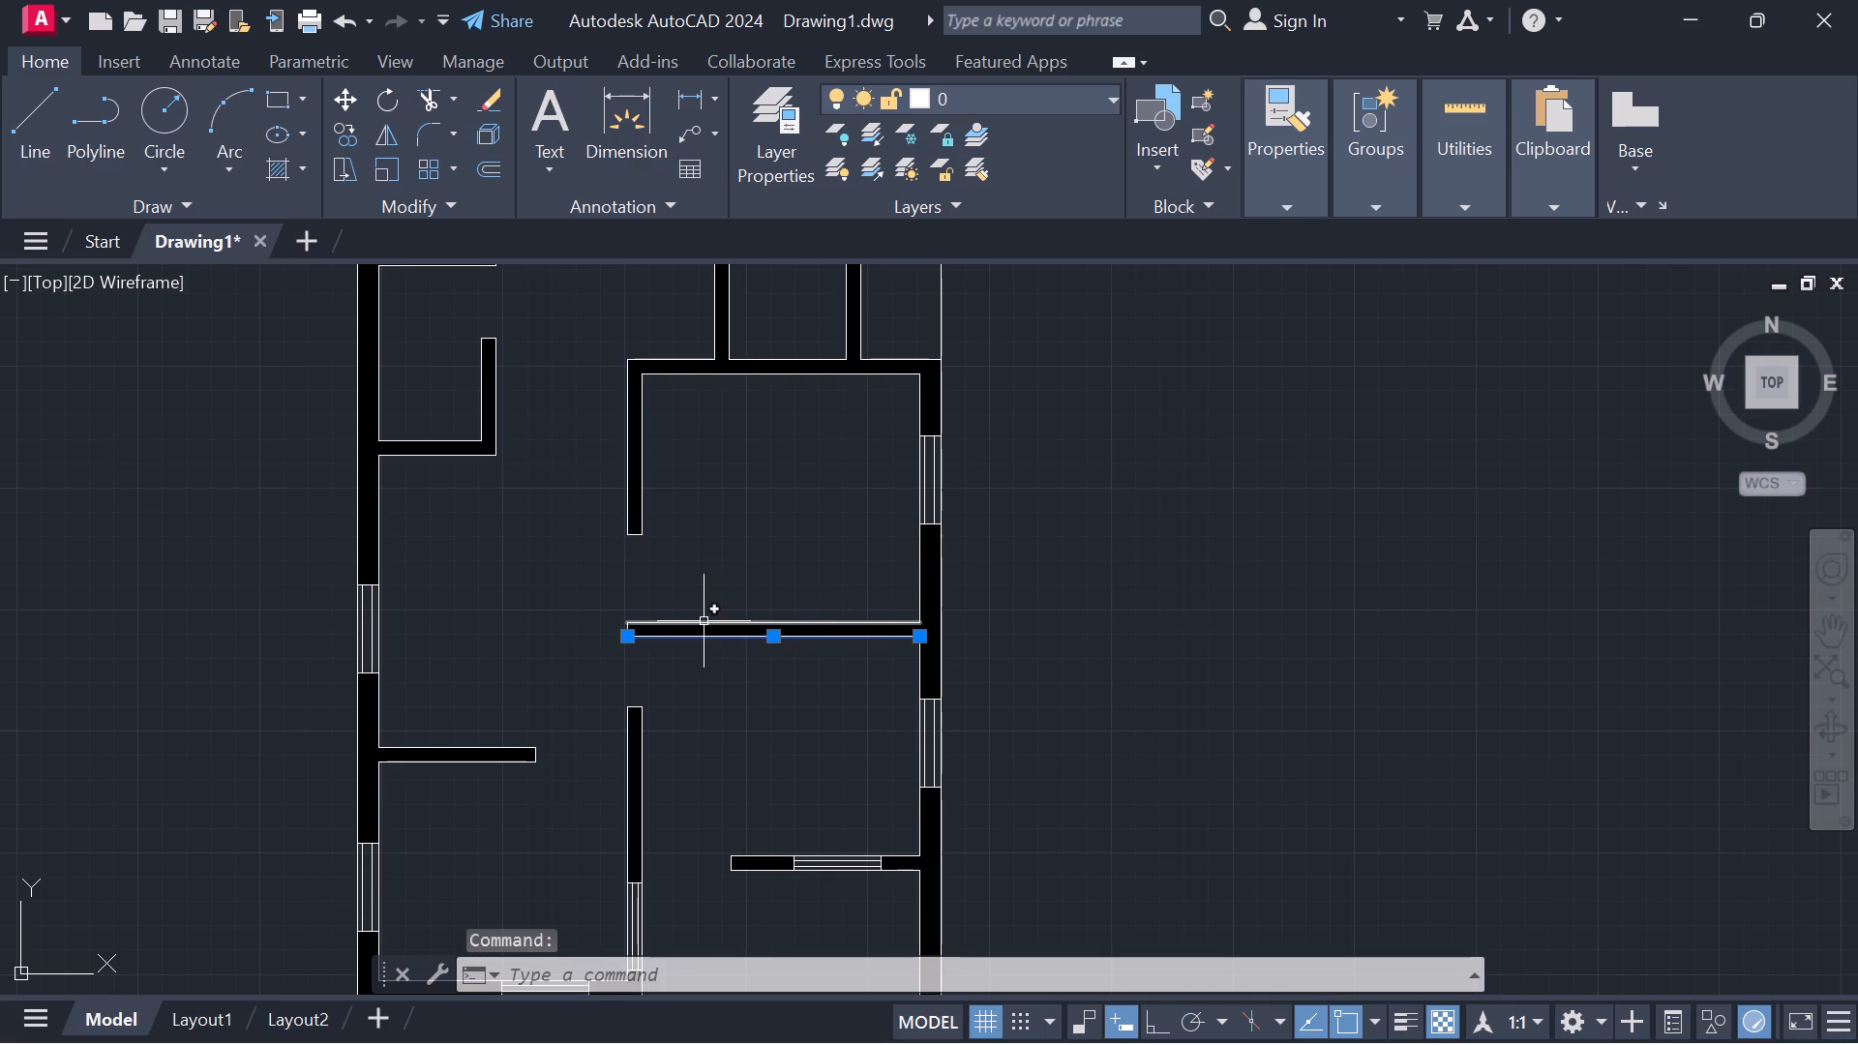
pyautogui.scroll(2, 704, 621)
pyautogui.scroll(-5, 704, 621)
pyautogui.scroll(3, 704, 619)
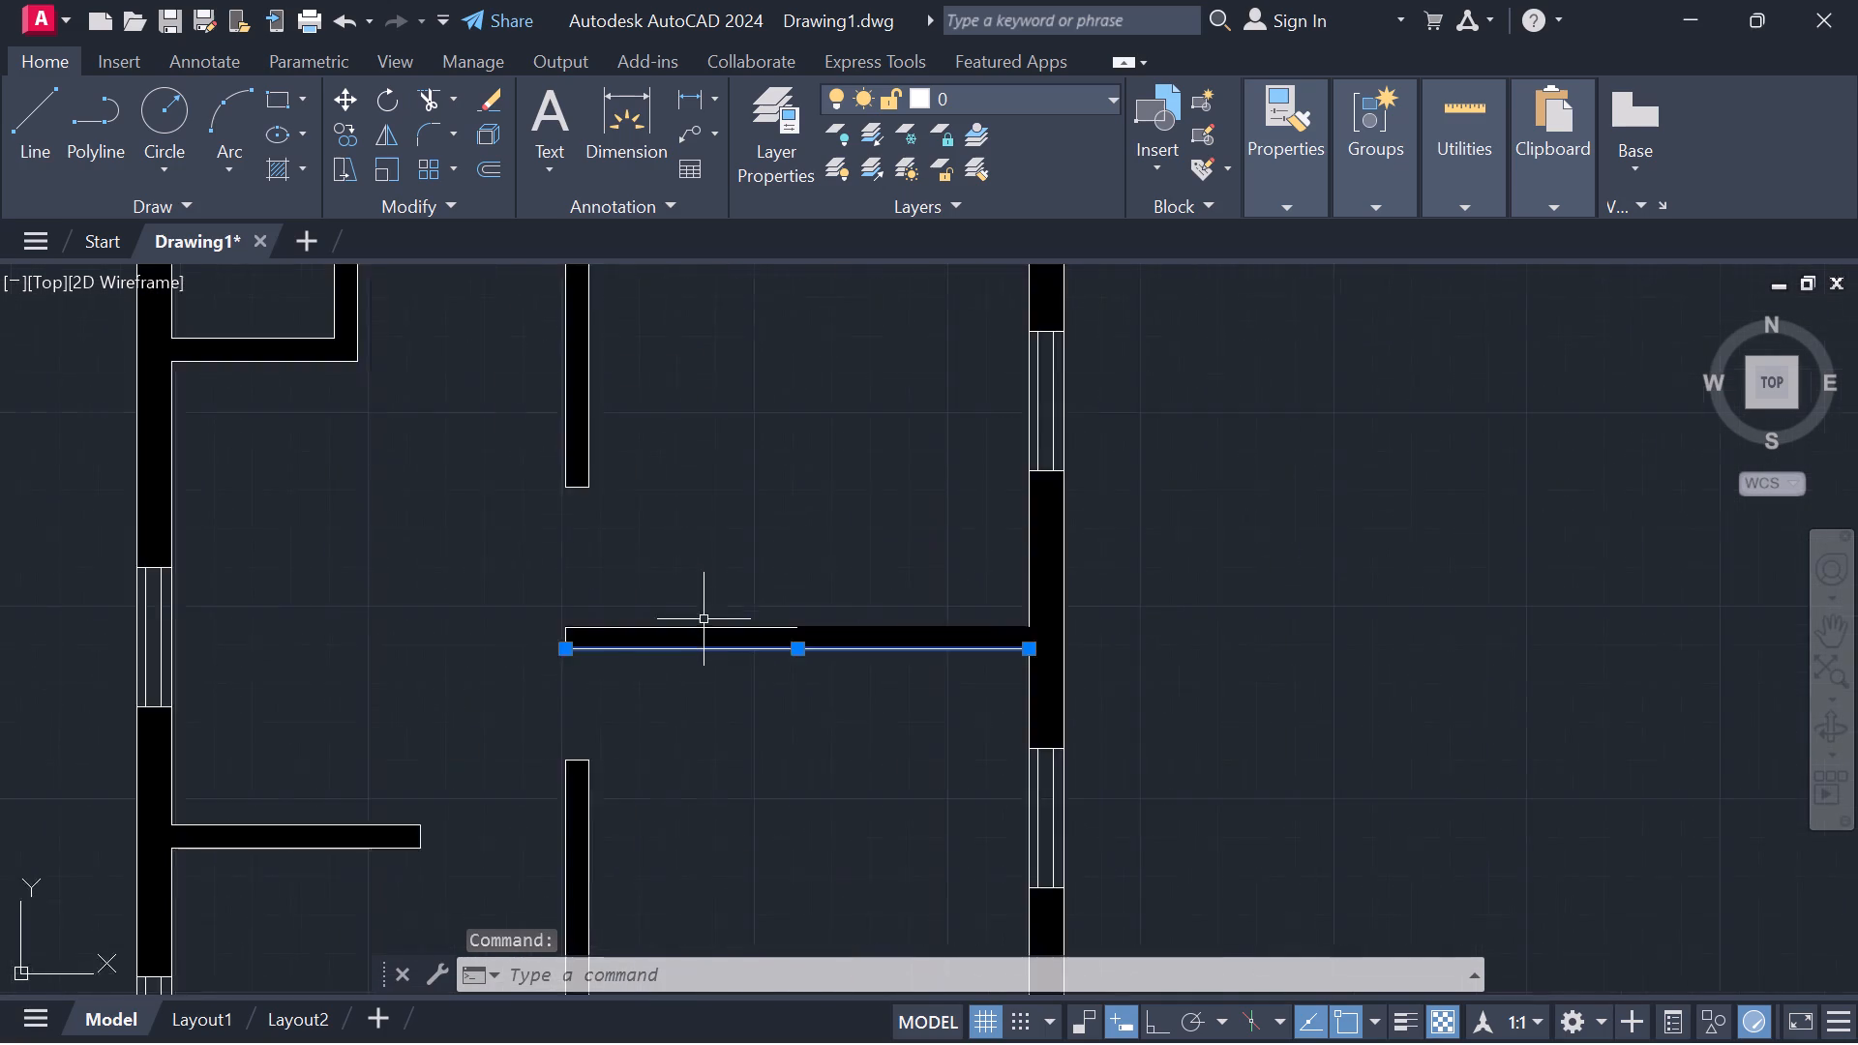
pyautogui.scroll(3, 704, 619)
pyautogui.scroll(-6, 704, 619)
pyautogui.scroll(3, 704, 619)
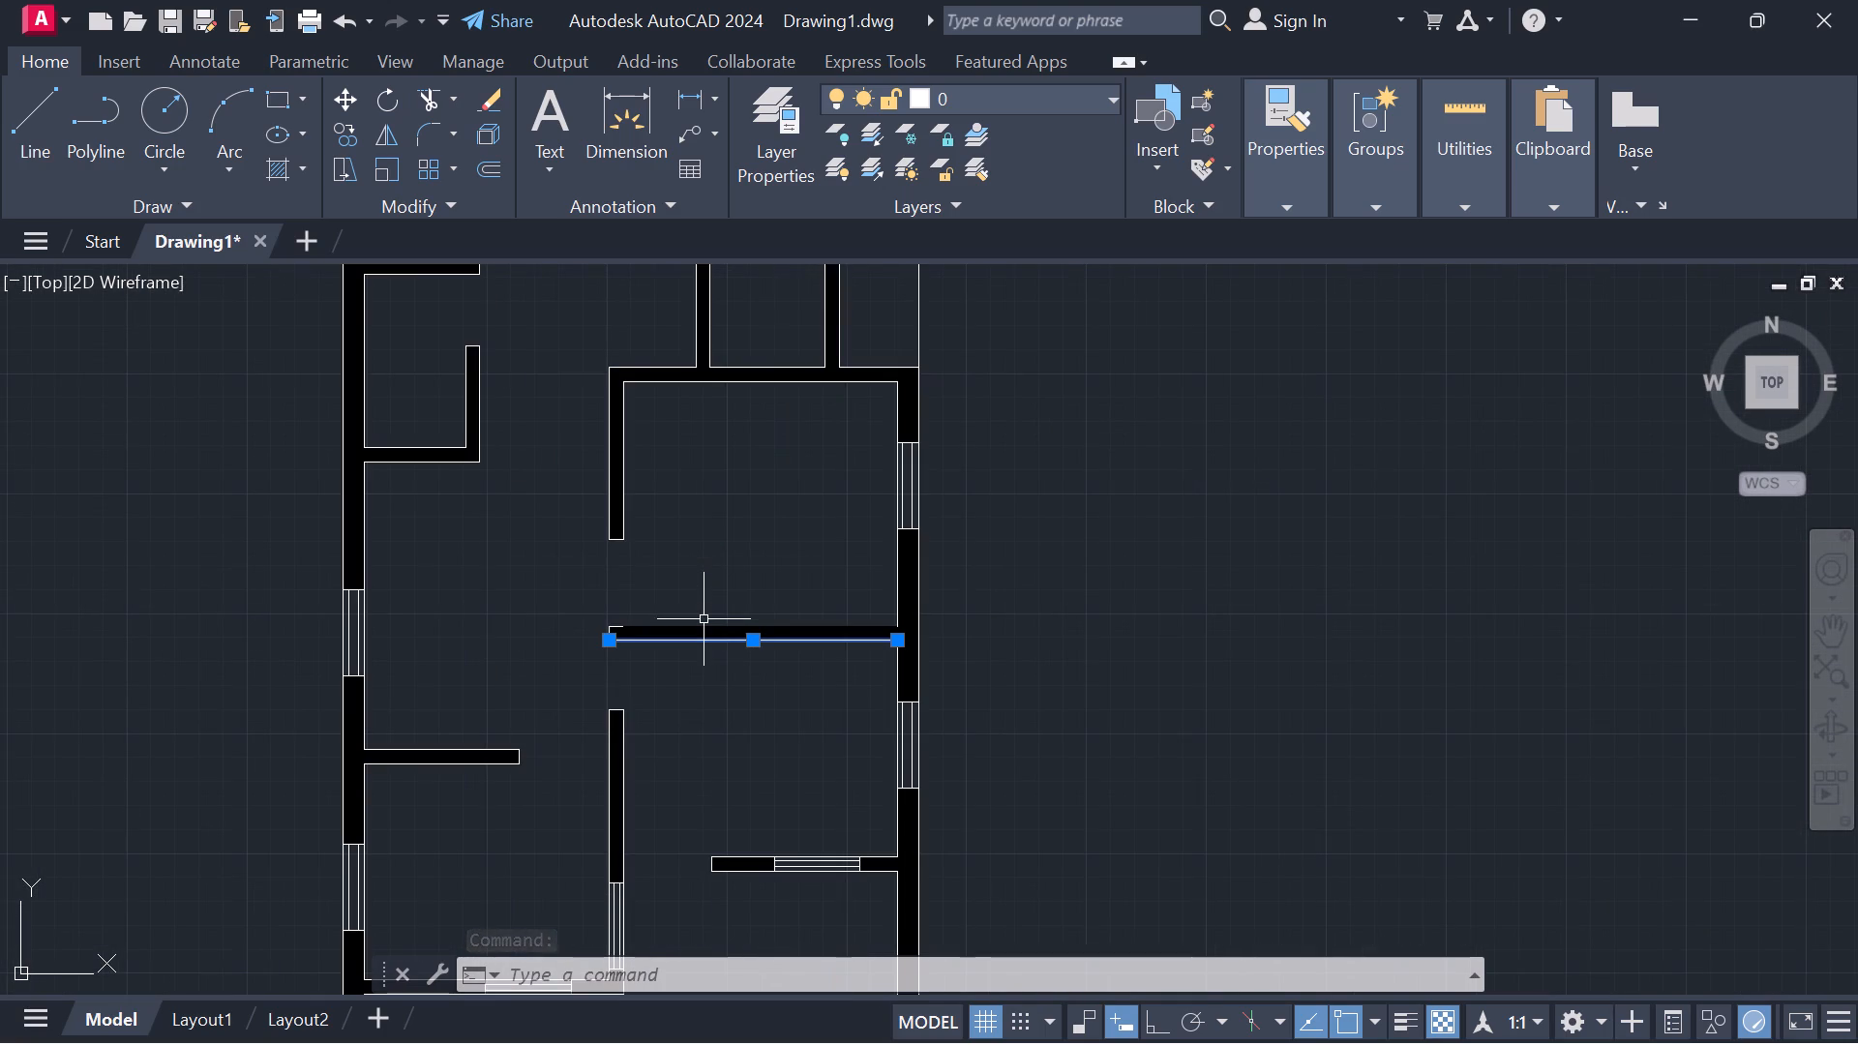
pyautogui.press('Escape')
# Erase the upper edge, lower edge and free-end outline lines of the partition between the middle rooms.
pyautogui.scroll(3, 706, 628)
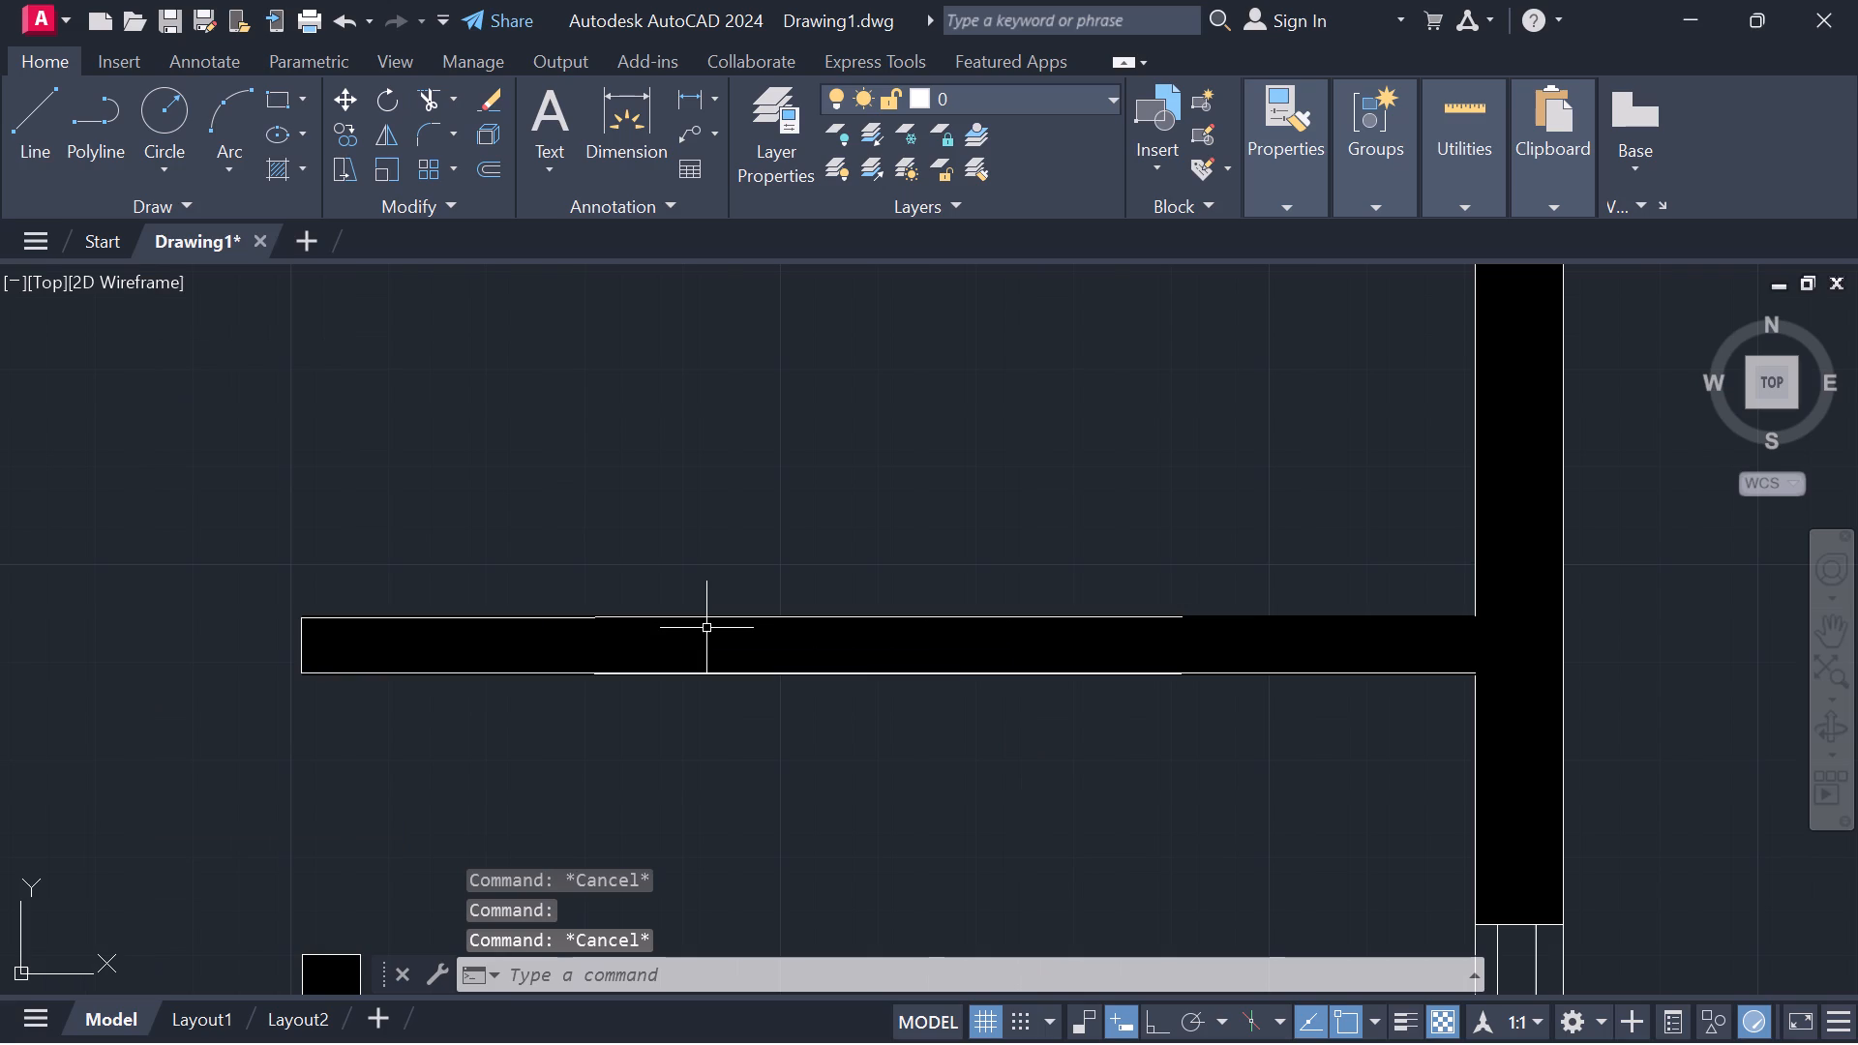
pyautogui.click(1061, 614)
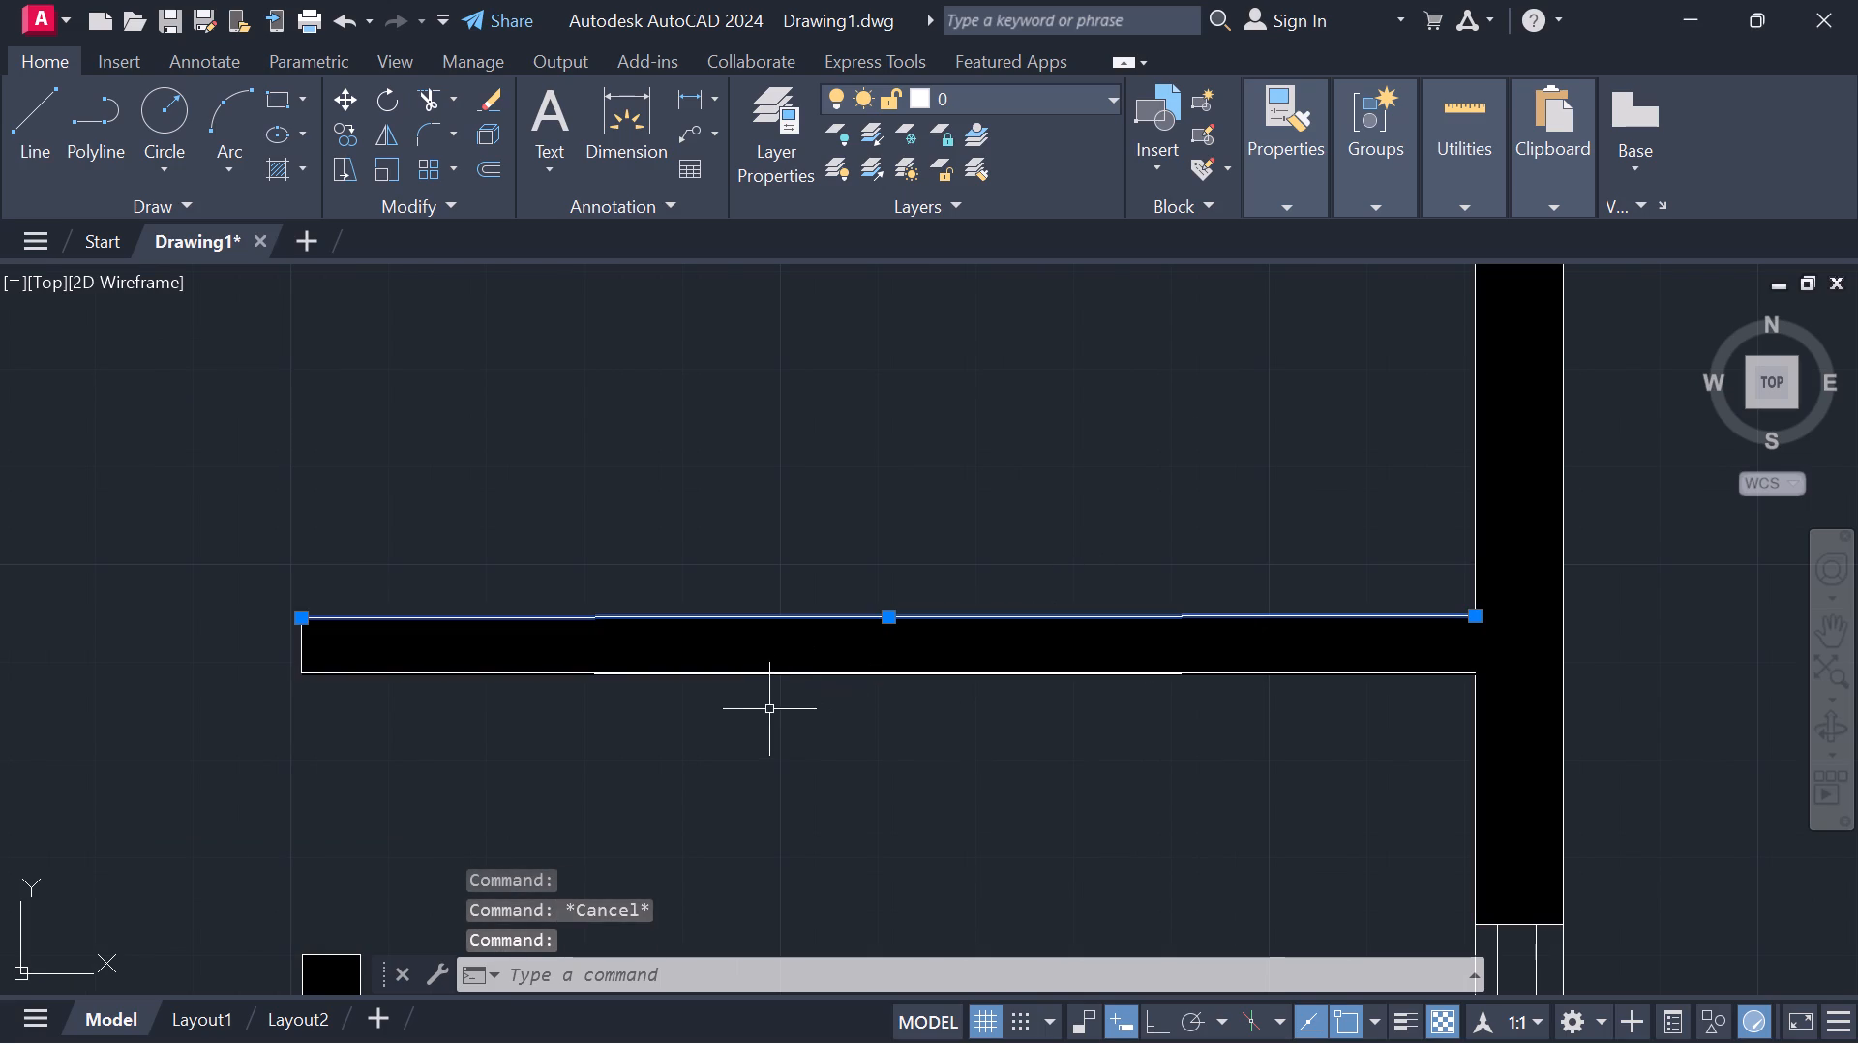
pyautogui.click(780, 672)
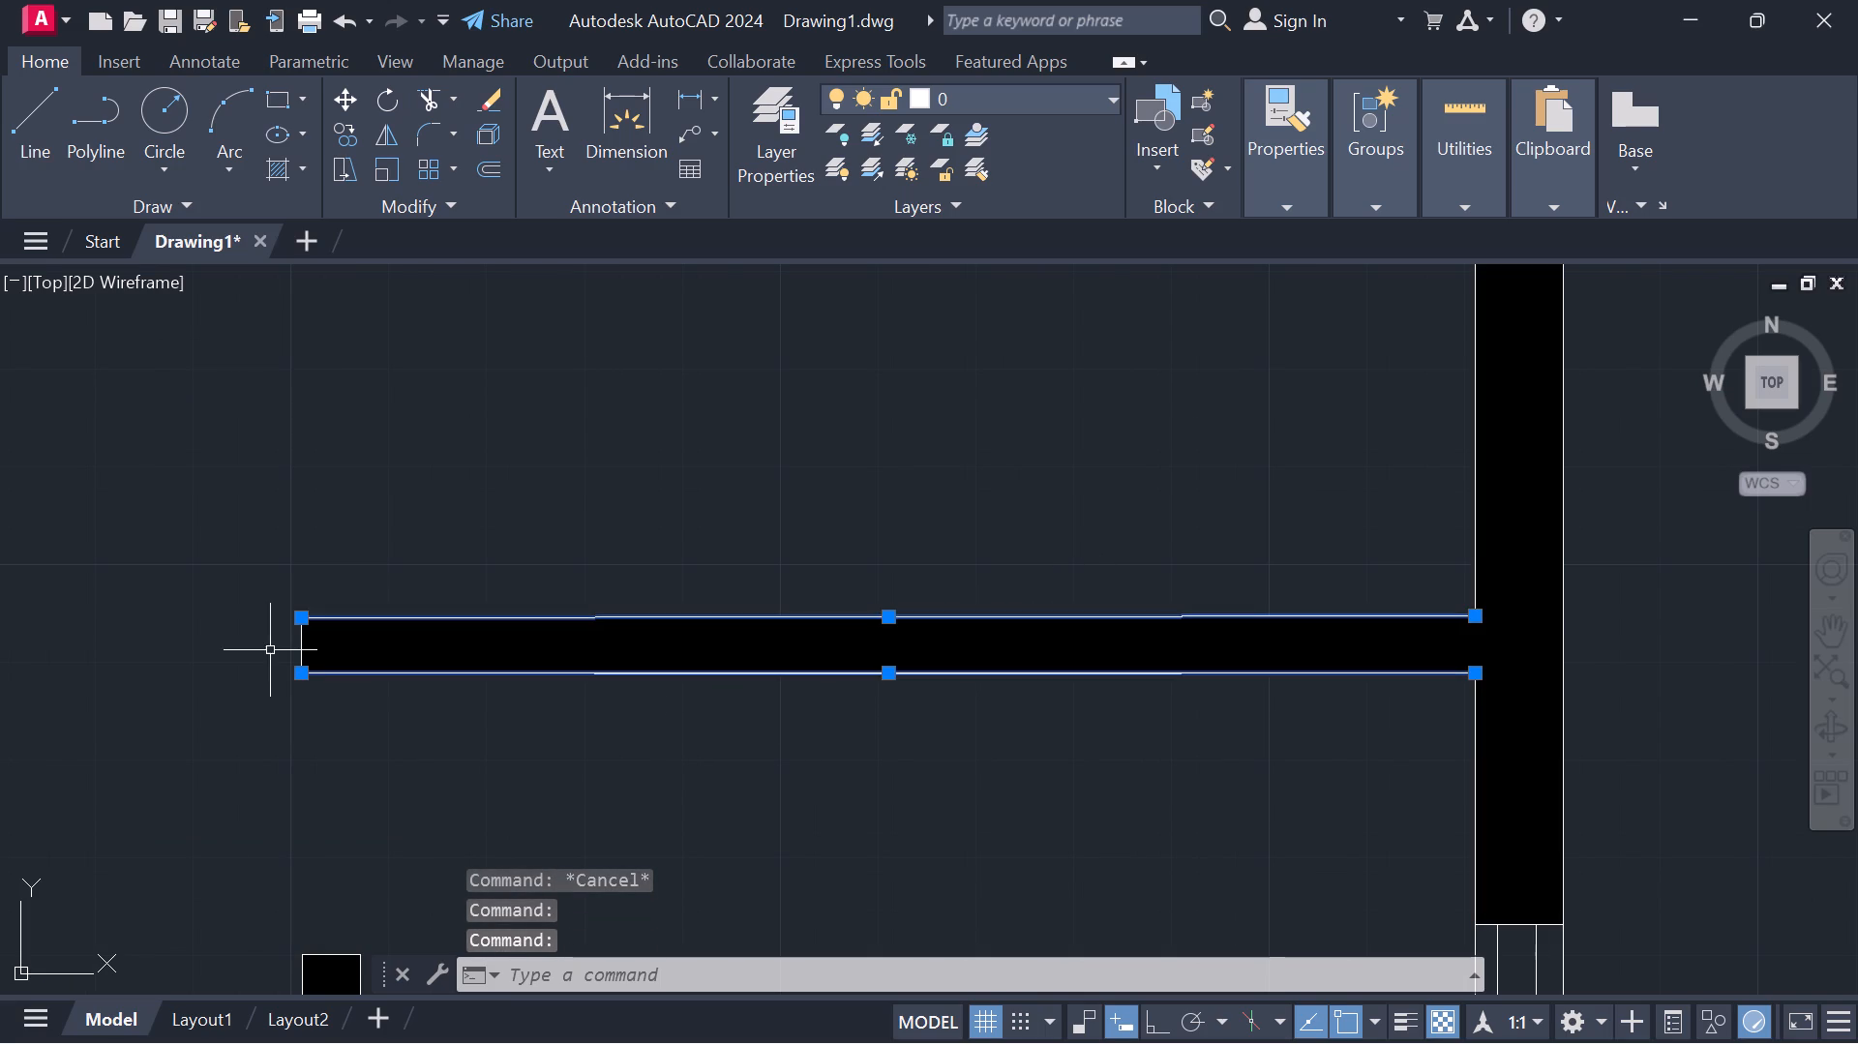
pyautogui.scroll(3, 272, 648)
pyautogui.click(393, 628)
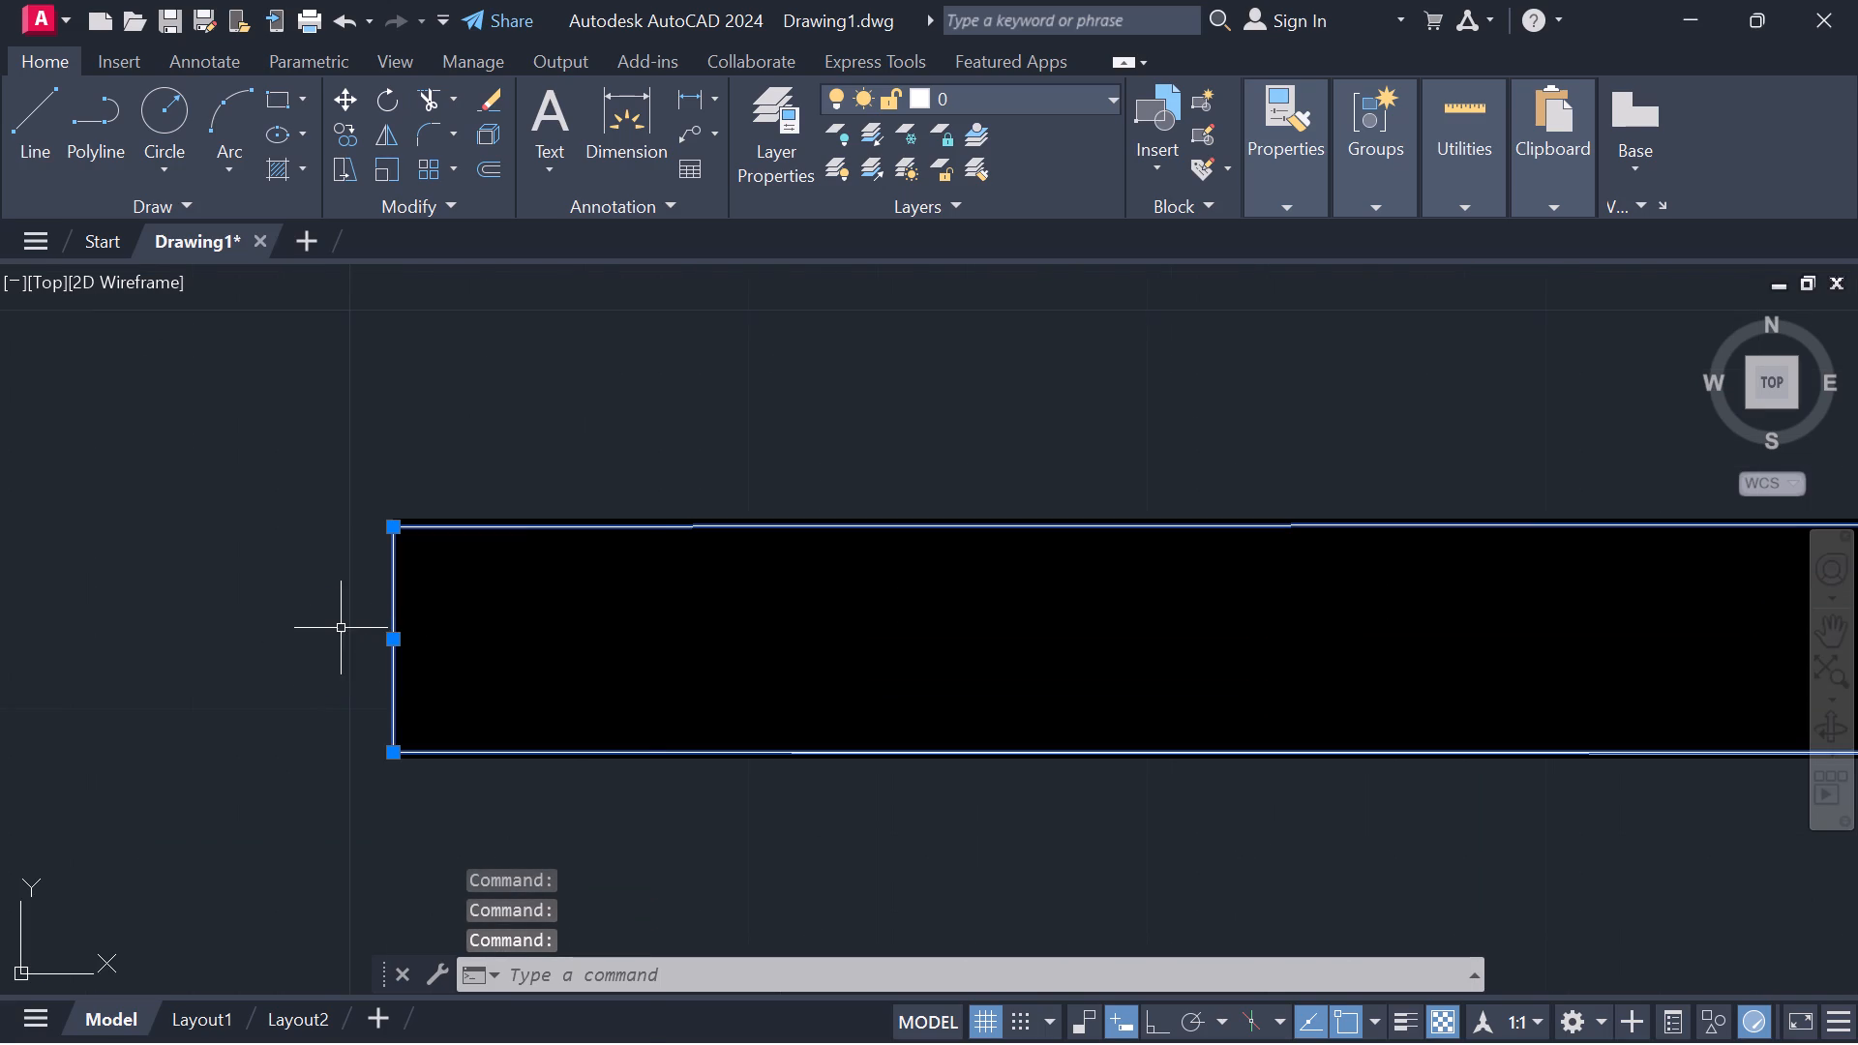
pyautogui.rightClick(339, 628)
pyautogui.click(382, 557)
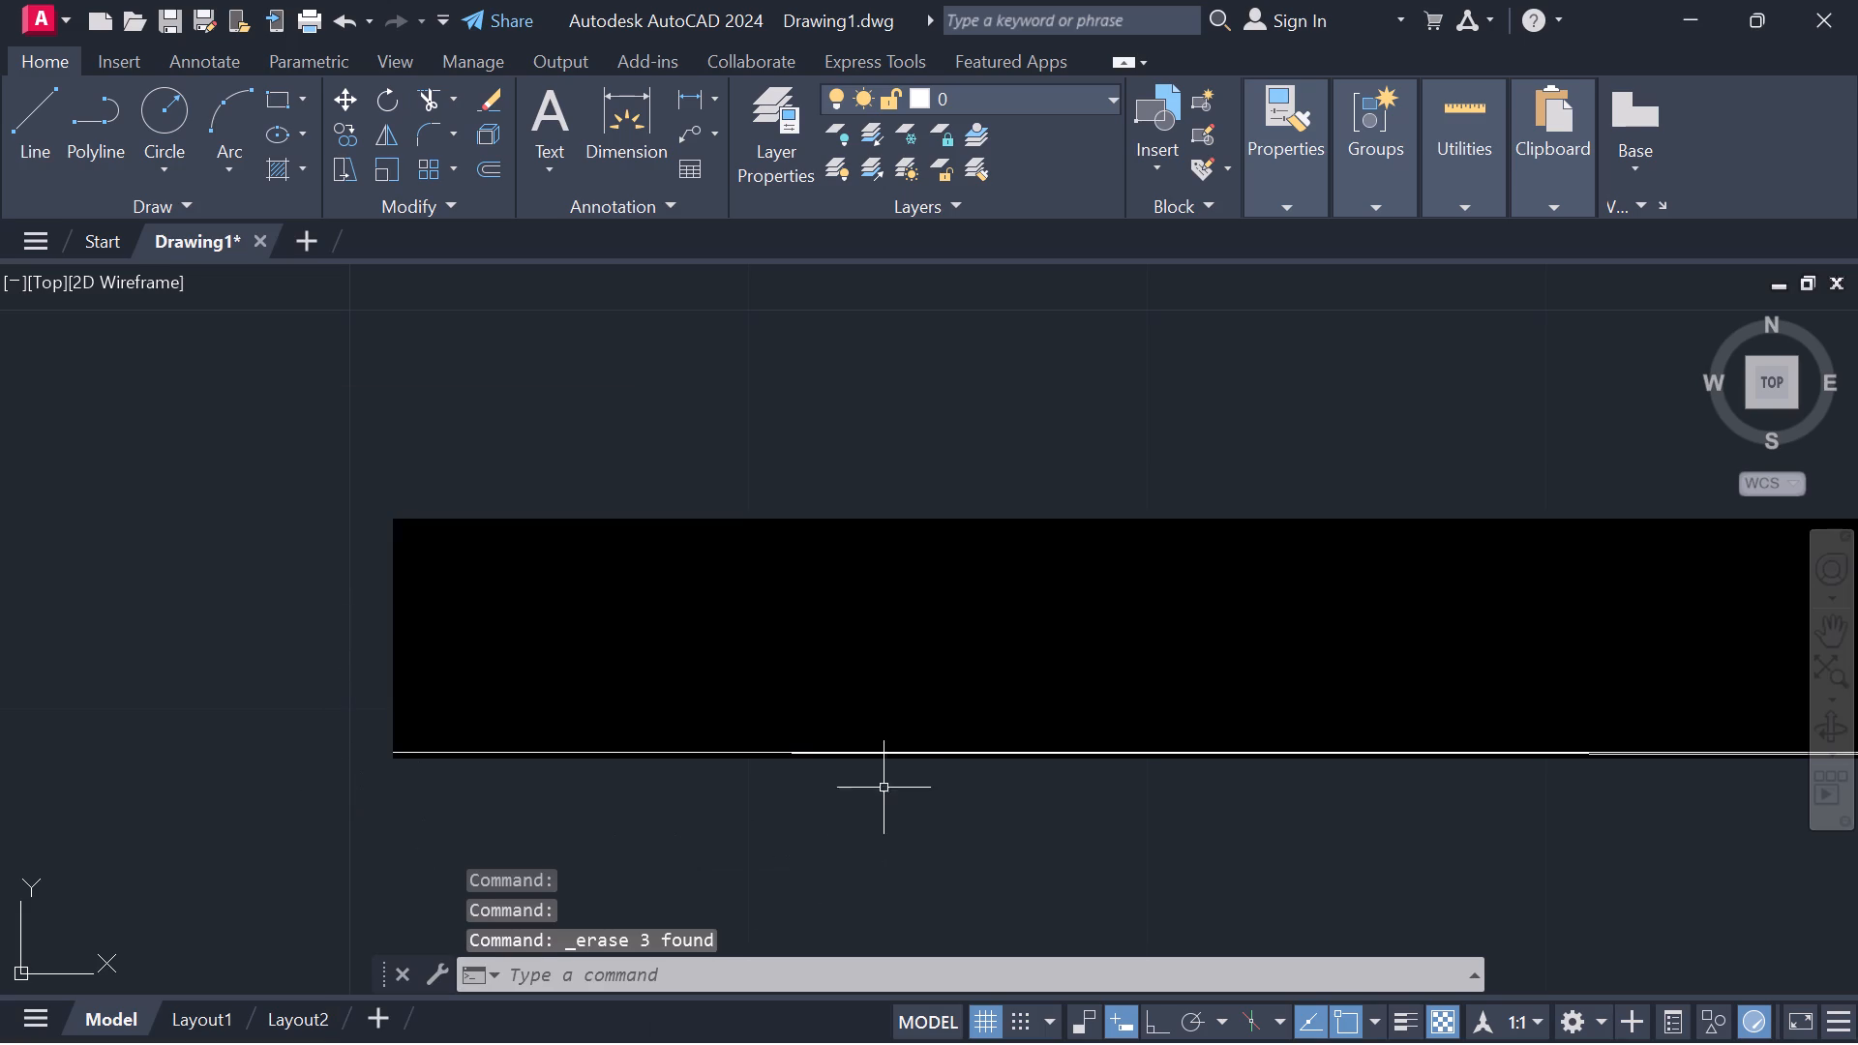
# Erase the two remaining overlapping outline lines along the lower edge of the partition between the middle rooms.
pyautogui.click(878, 754)
pyautogui.rightClick(816, 820)
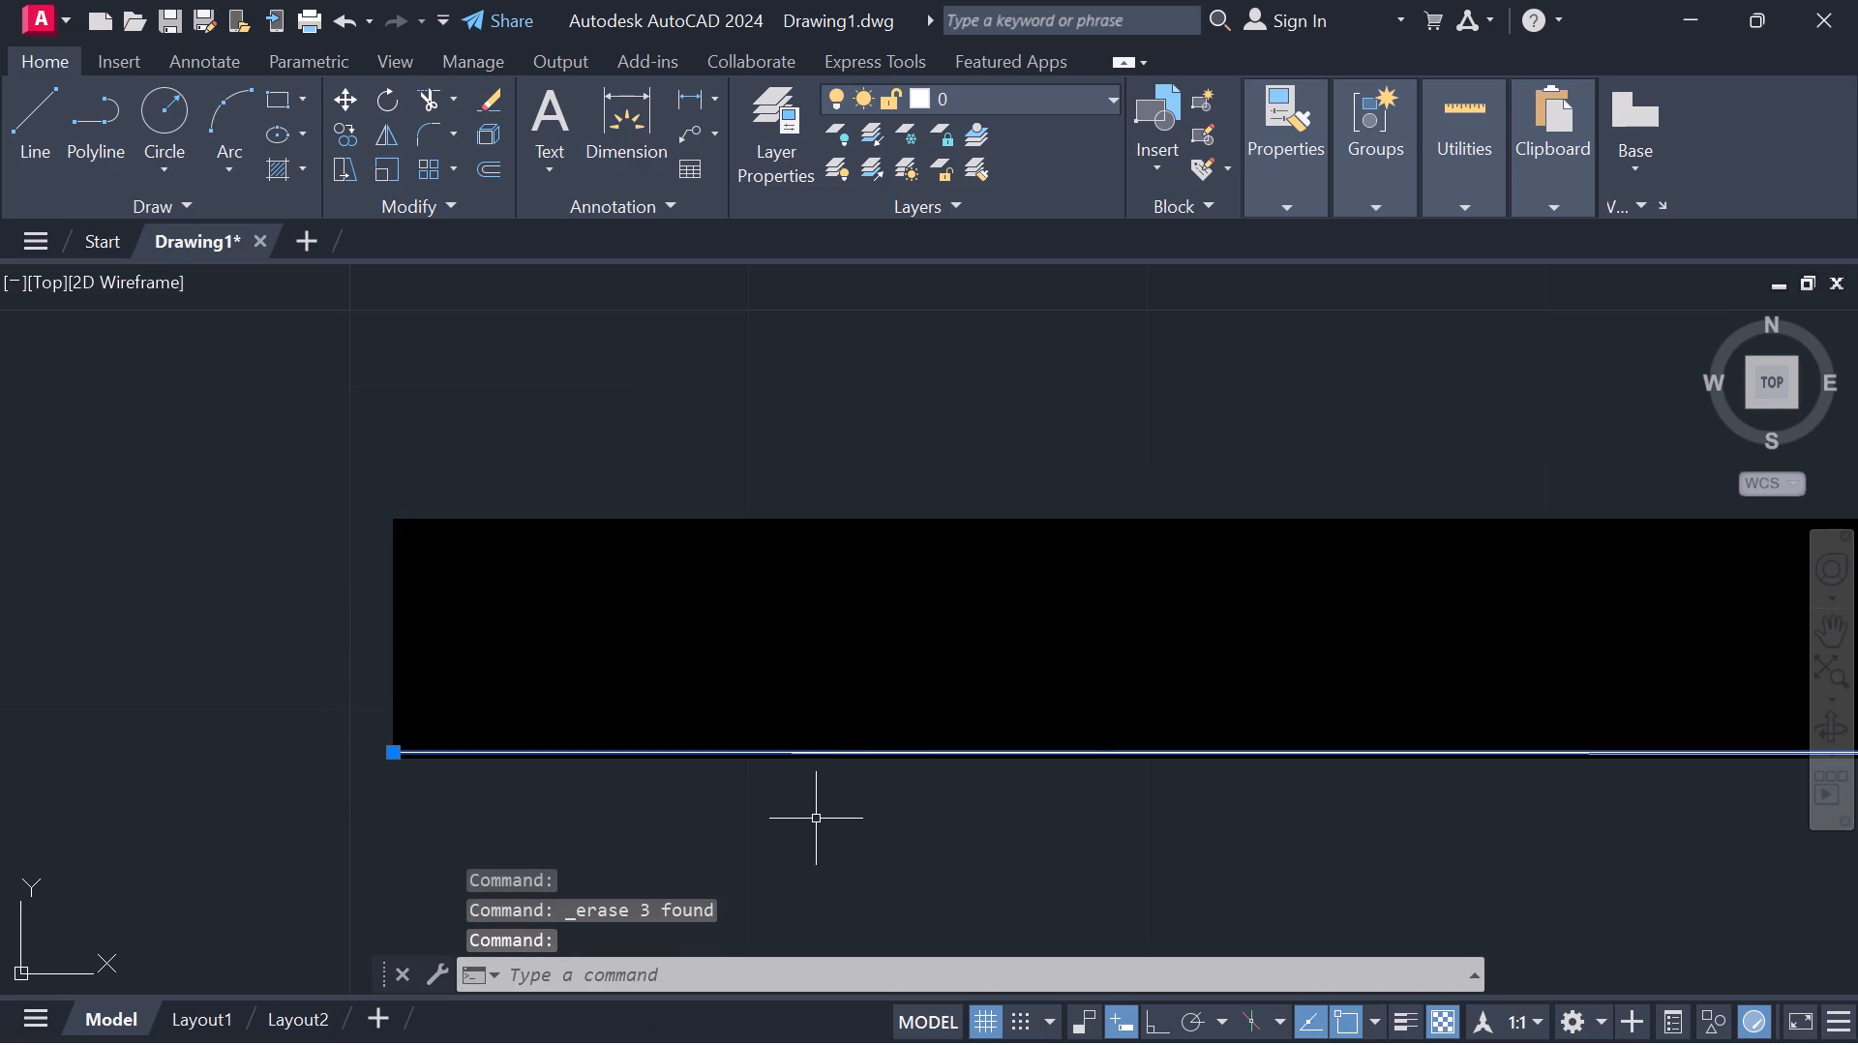
pyautogui.click(956, 302)
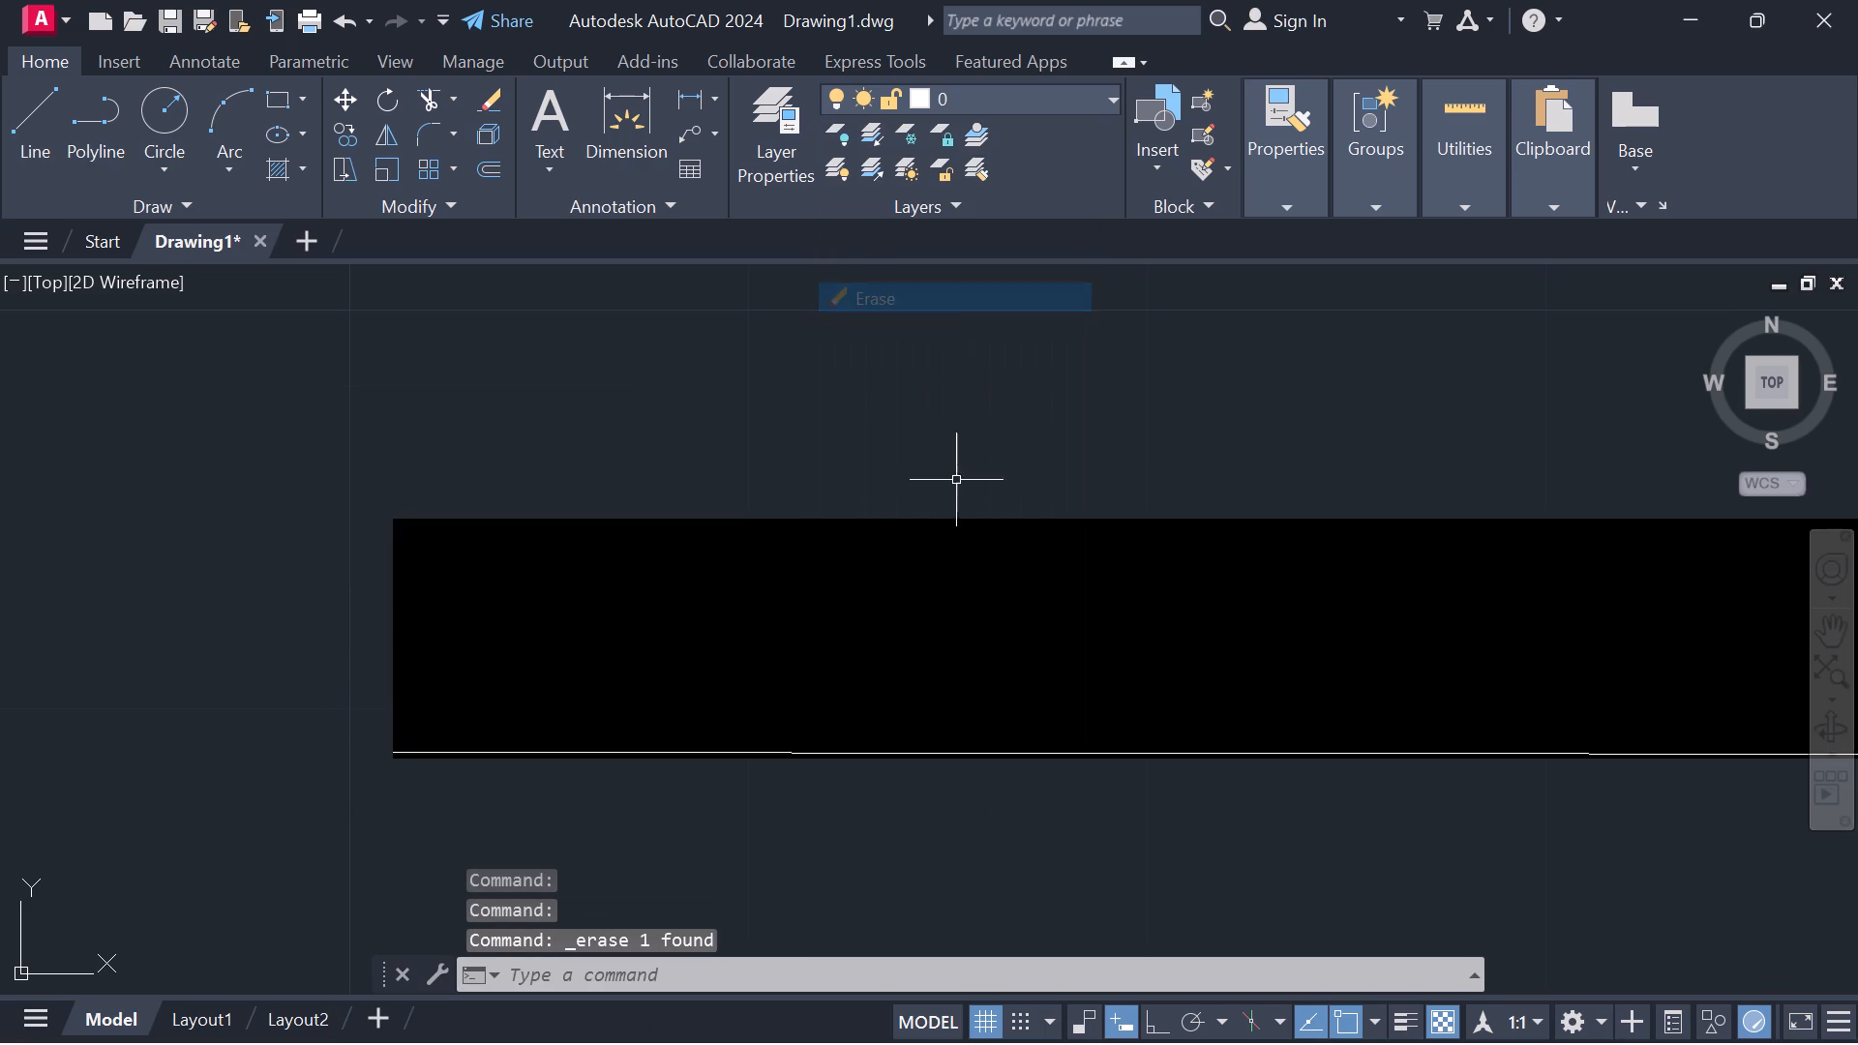
pyautogui.click(847, 756)
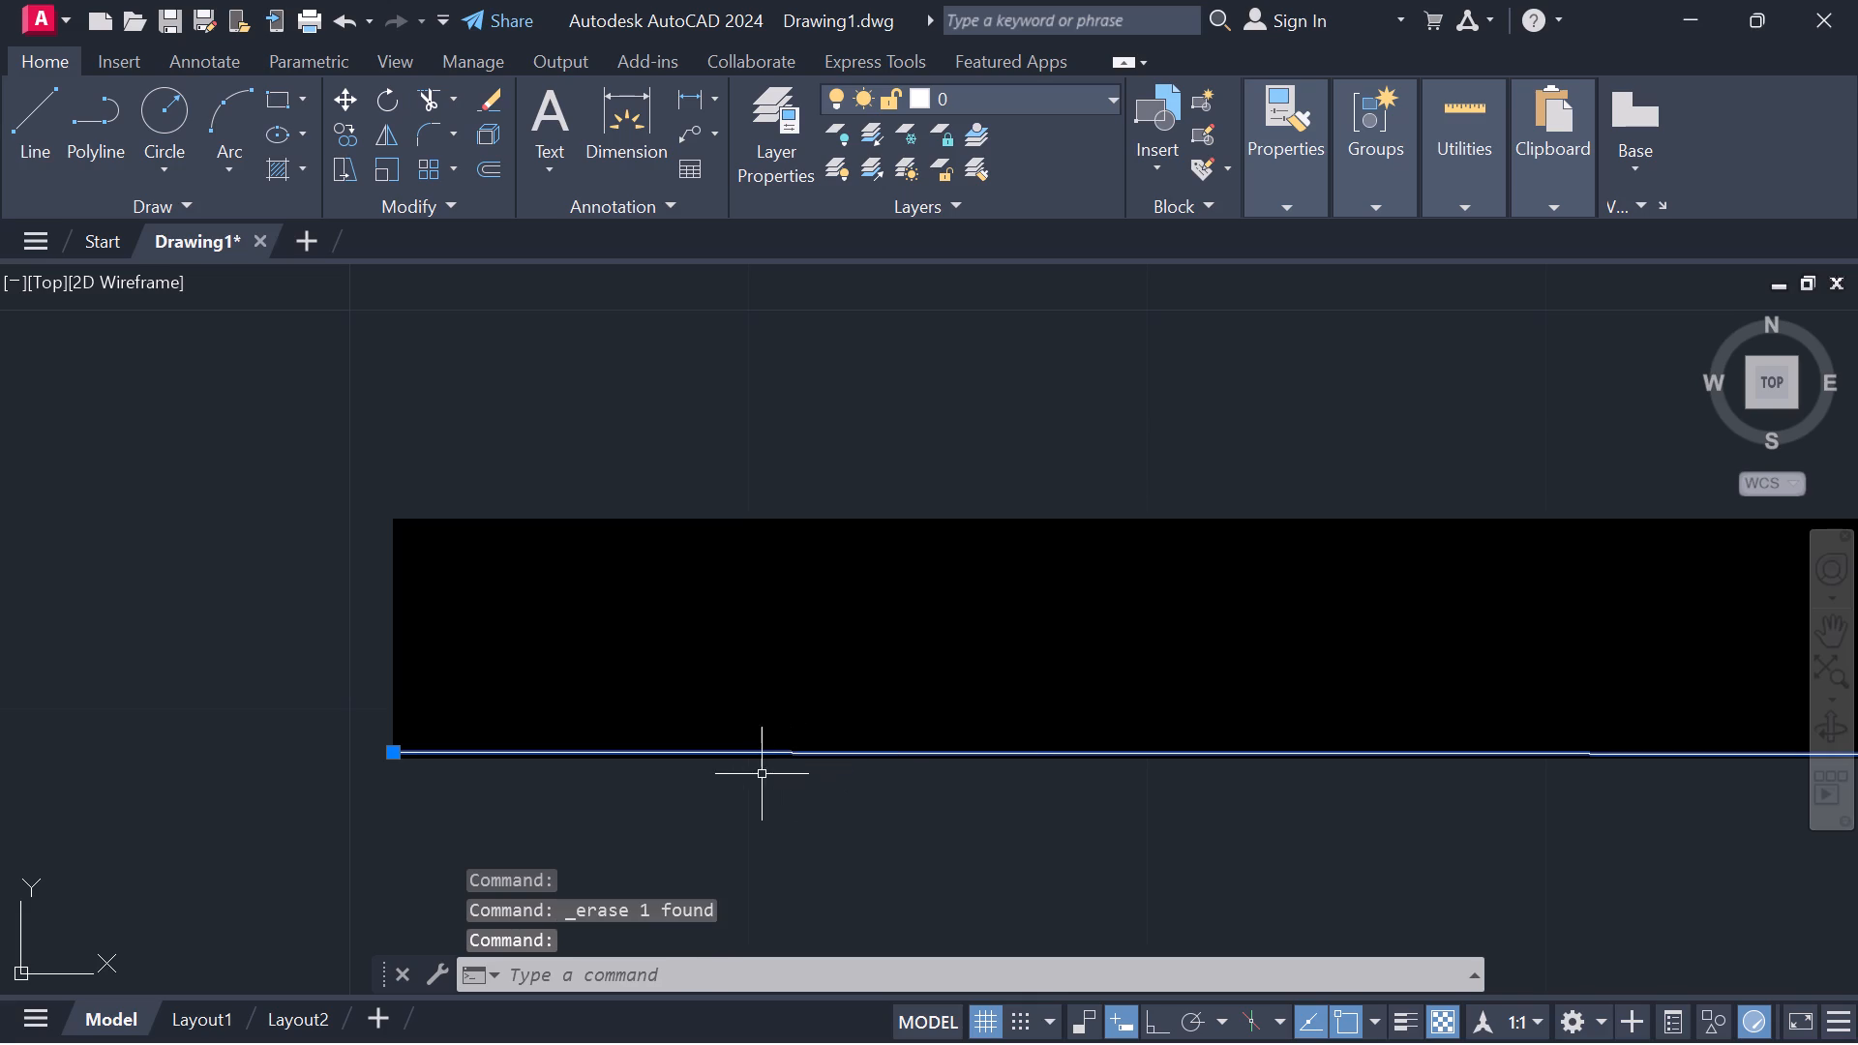
pyautogui.rightClick(762, 773)
pyautogui.click(899, 251)
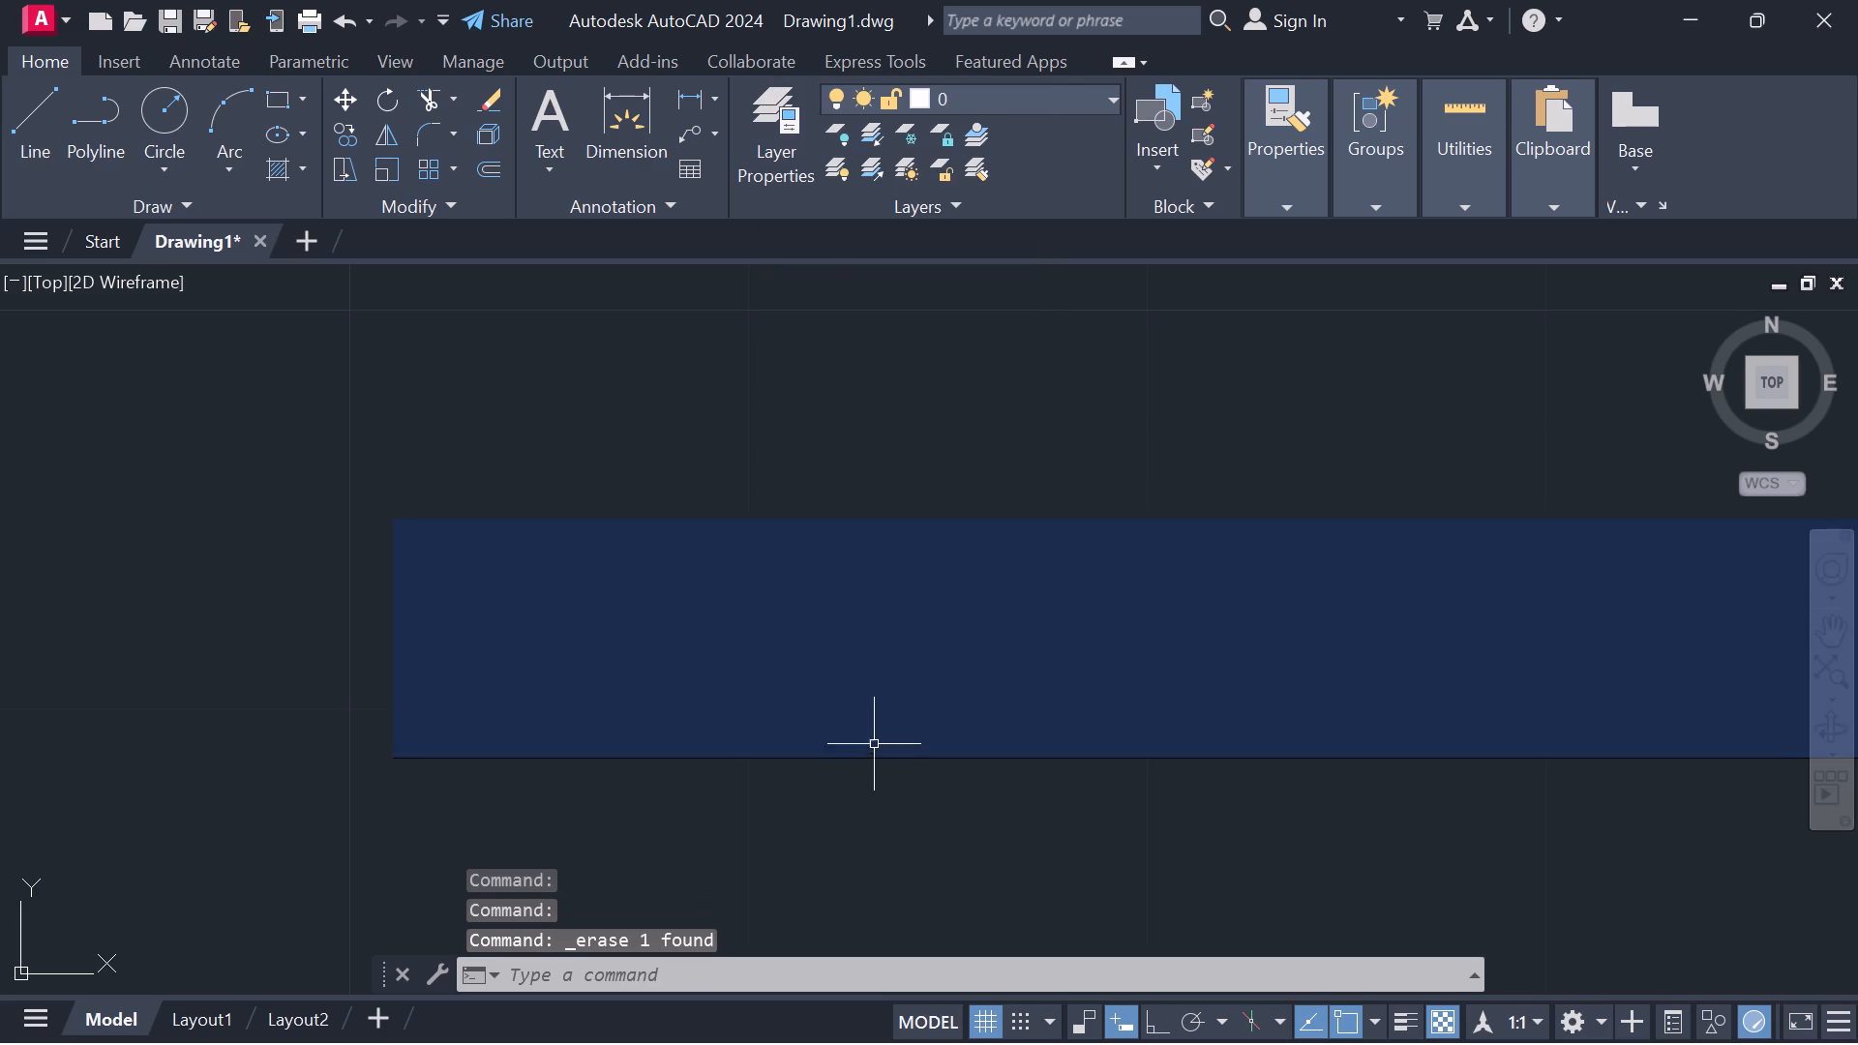
# Examine the black wall fills and white outlines throughout the floor plan, from the staircase to the upper rooms.
pyautogui.scroll(-3, 884, 783)
pyautogui.scroll(-3, 961, 817)
pyautogui.moveTo(1019, 779); pyautogui.dragTo(846, 541, button='middle')
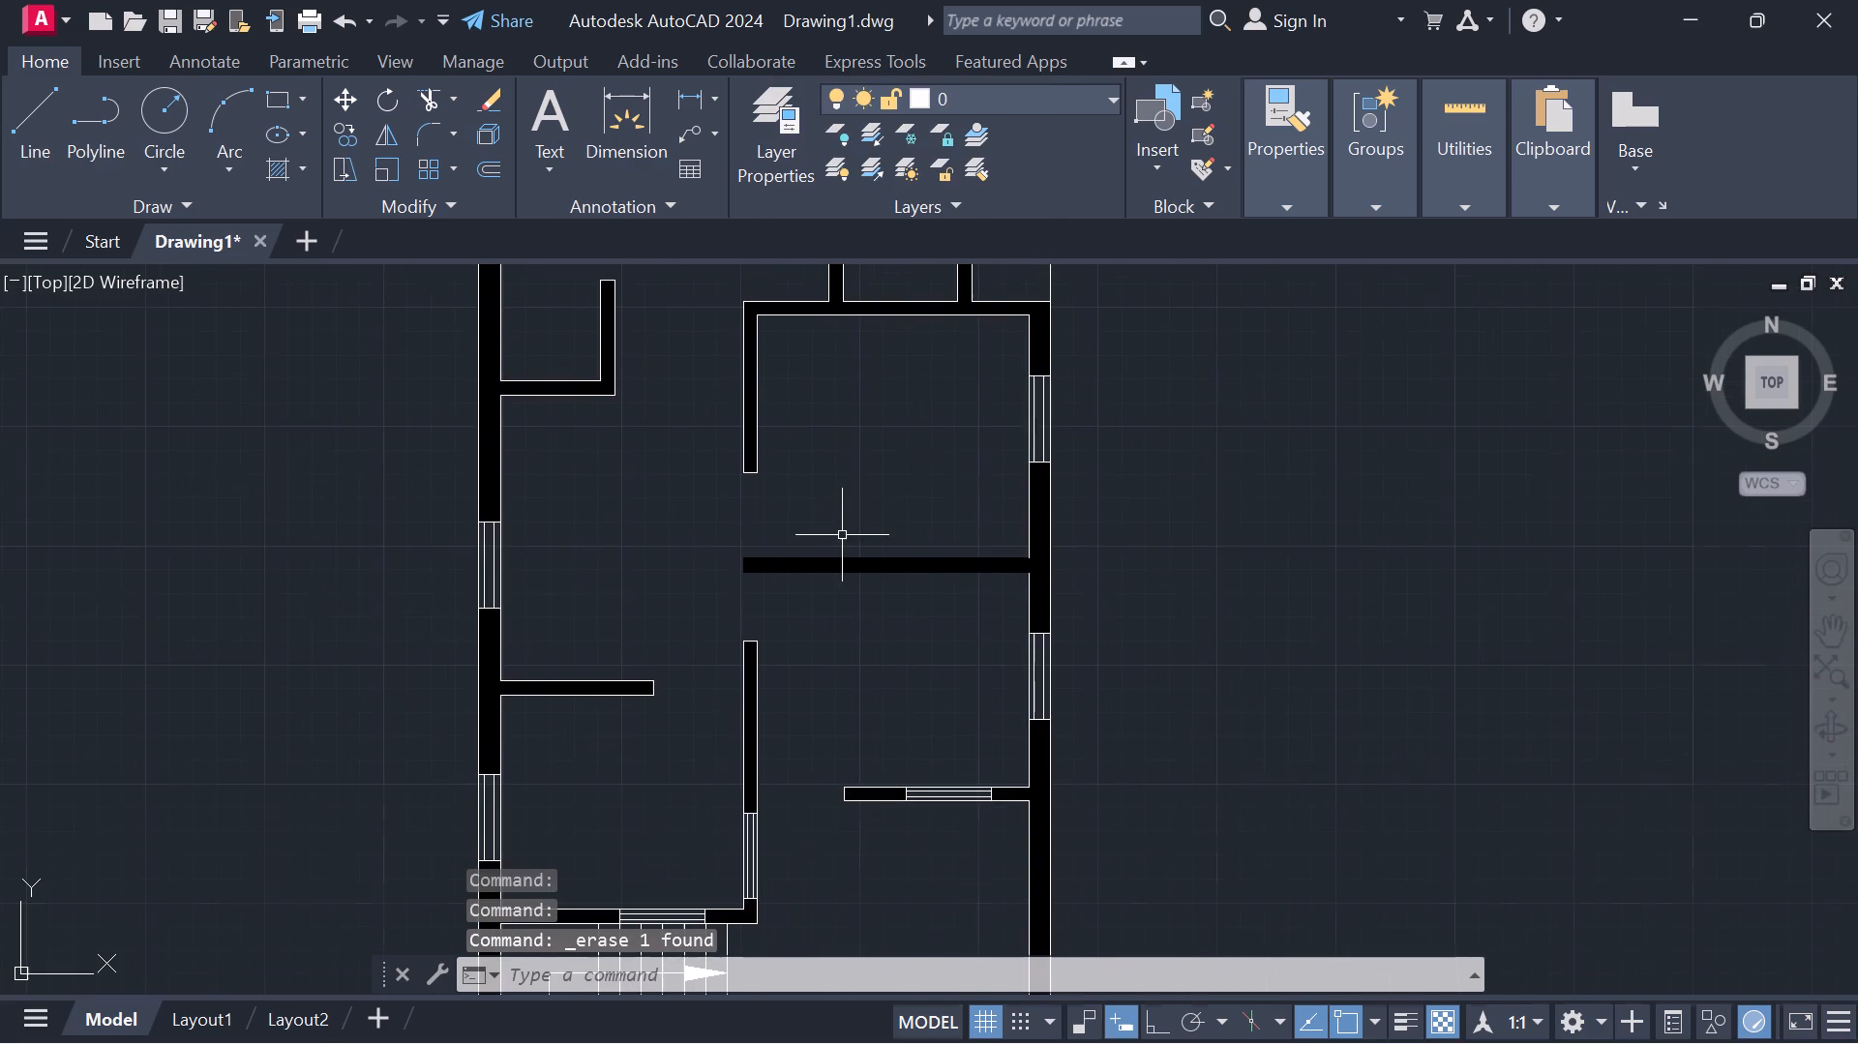
pyautogui.scroll(4, 1033, 598)
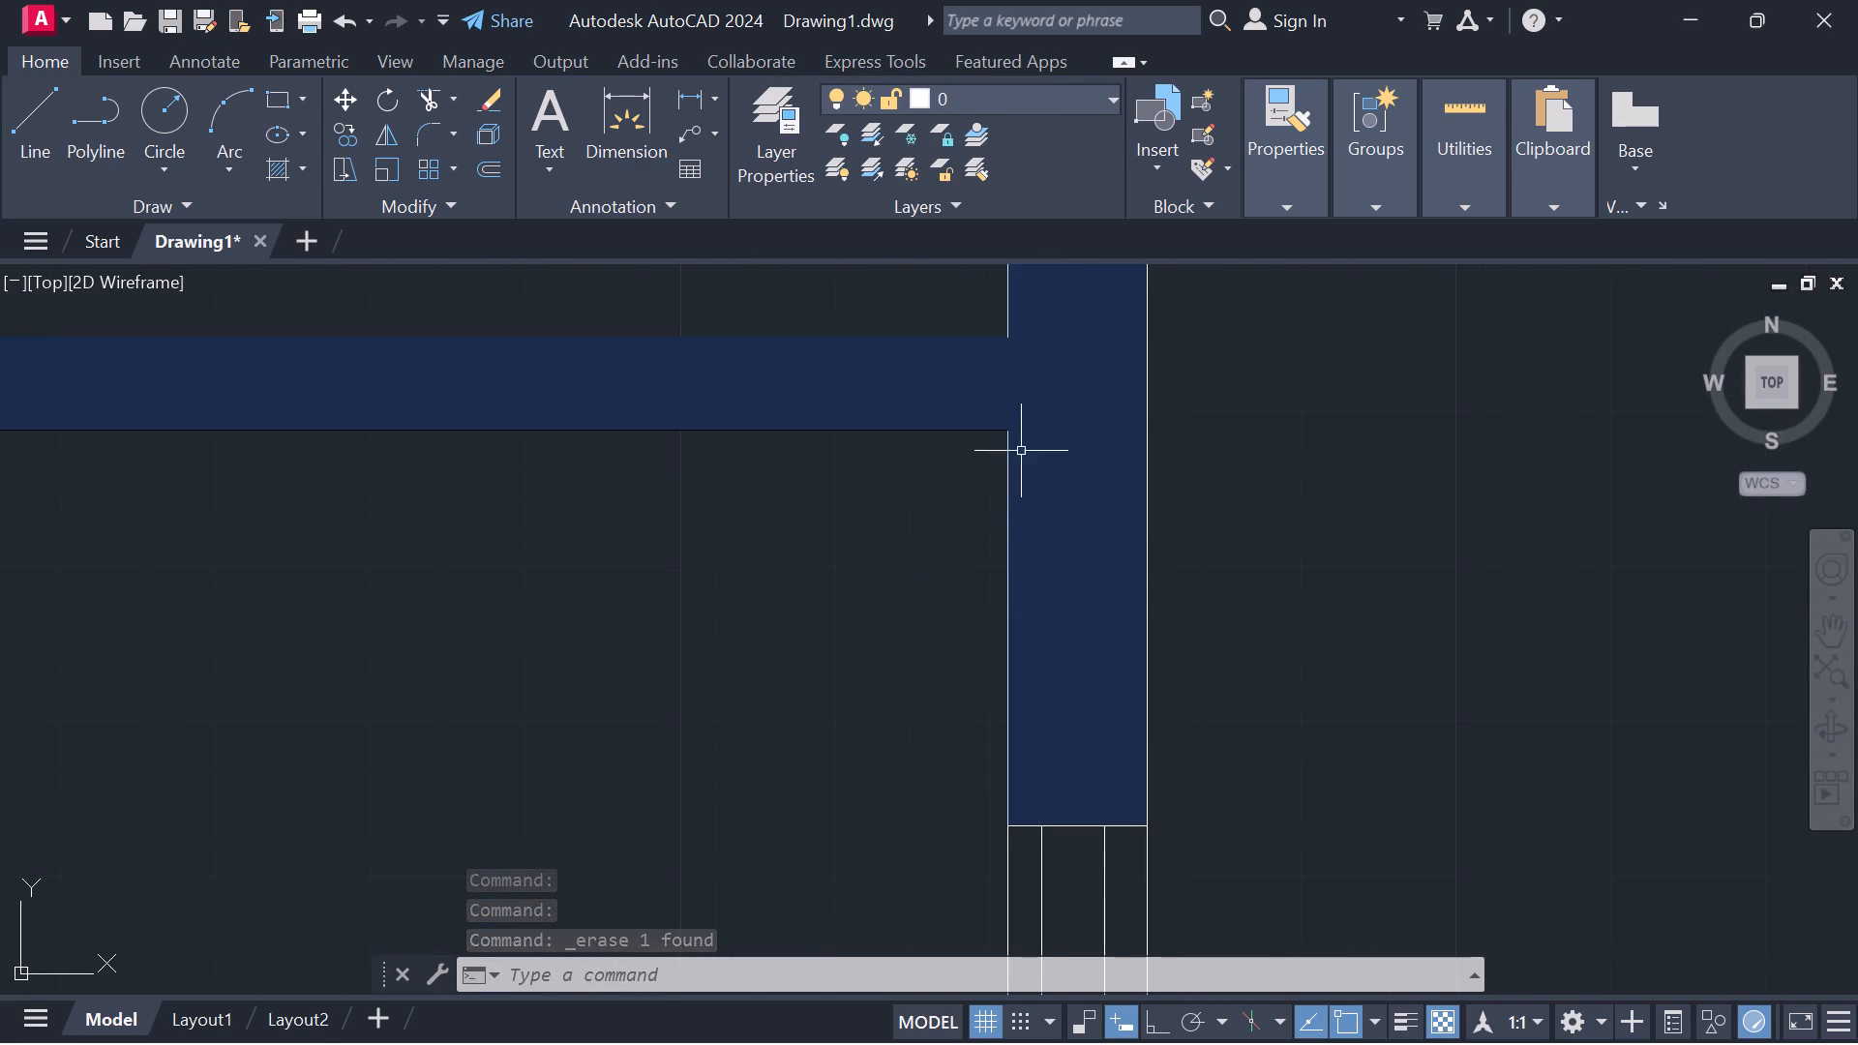
pyautogui.scroll(-5, 853, 532)
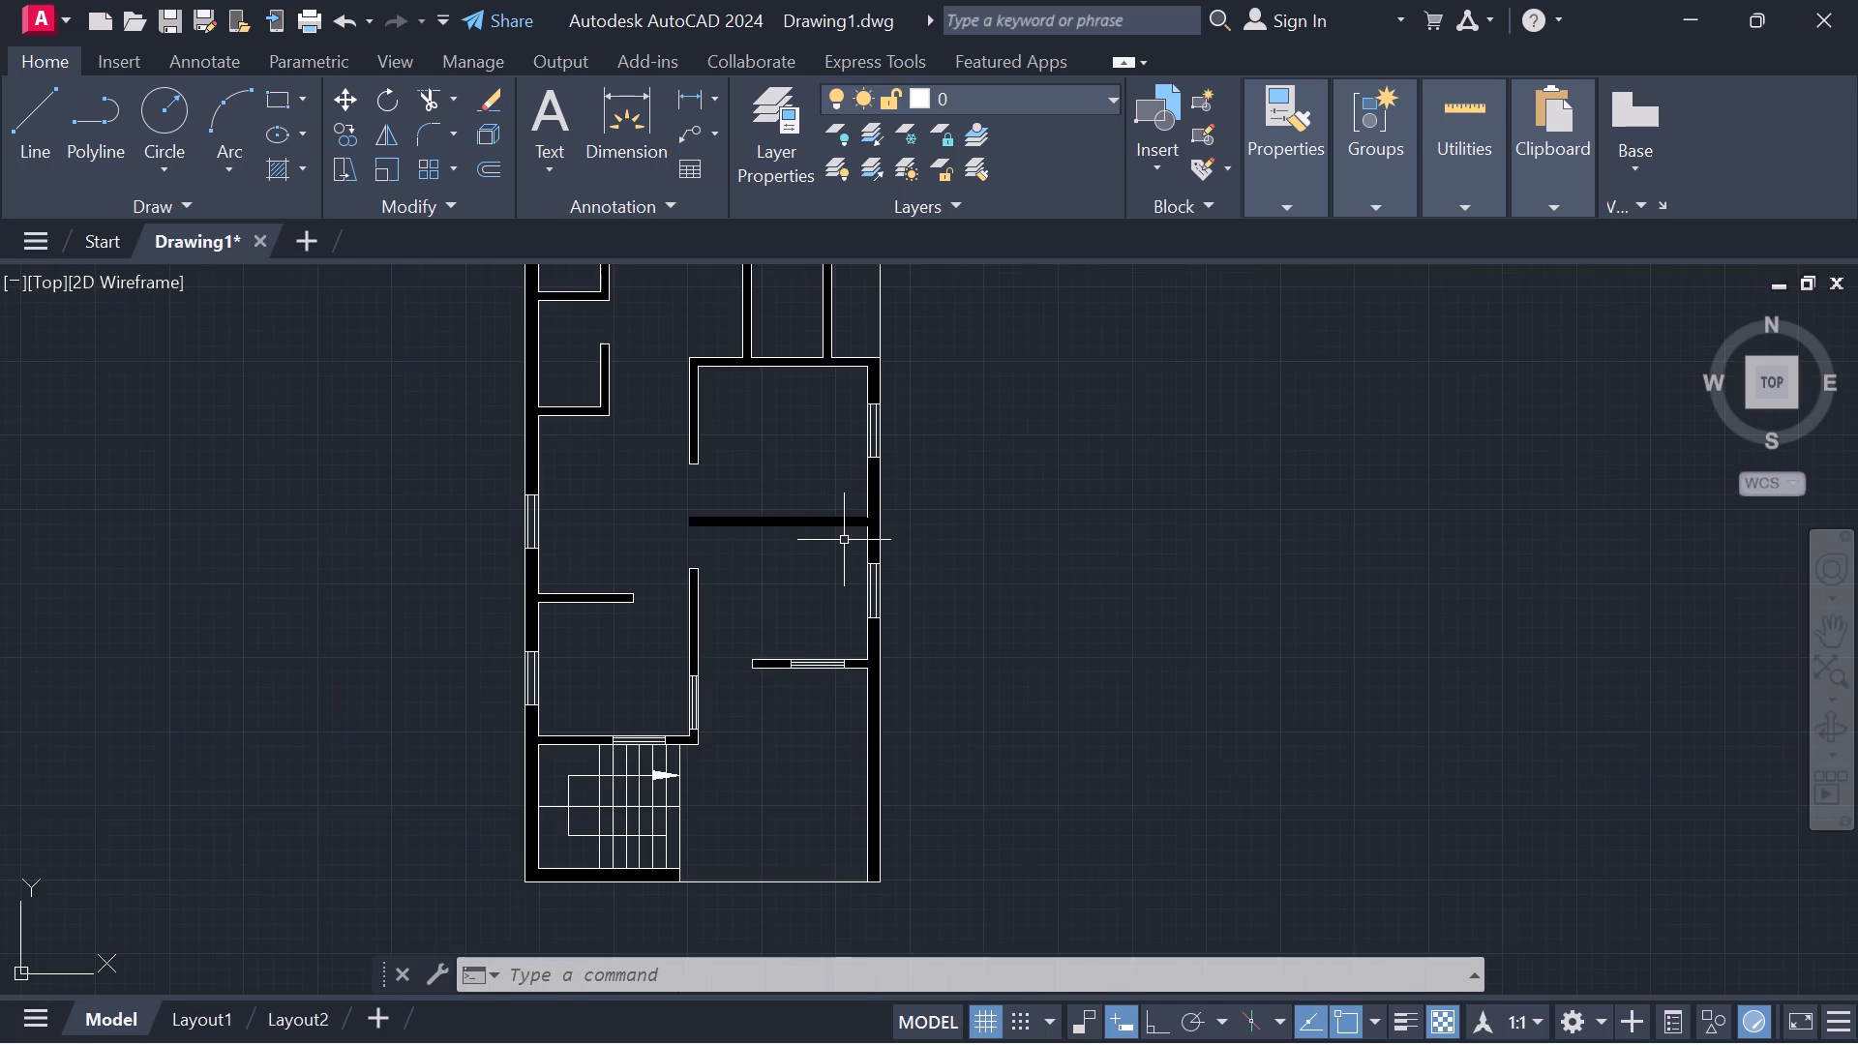
pyautogui.moveTo(823, 546); pyautogui.dragTo(851, 468, button='middle')
pyautogui.scroll(1, 730, 490)
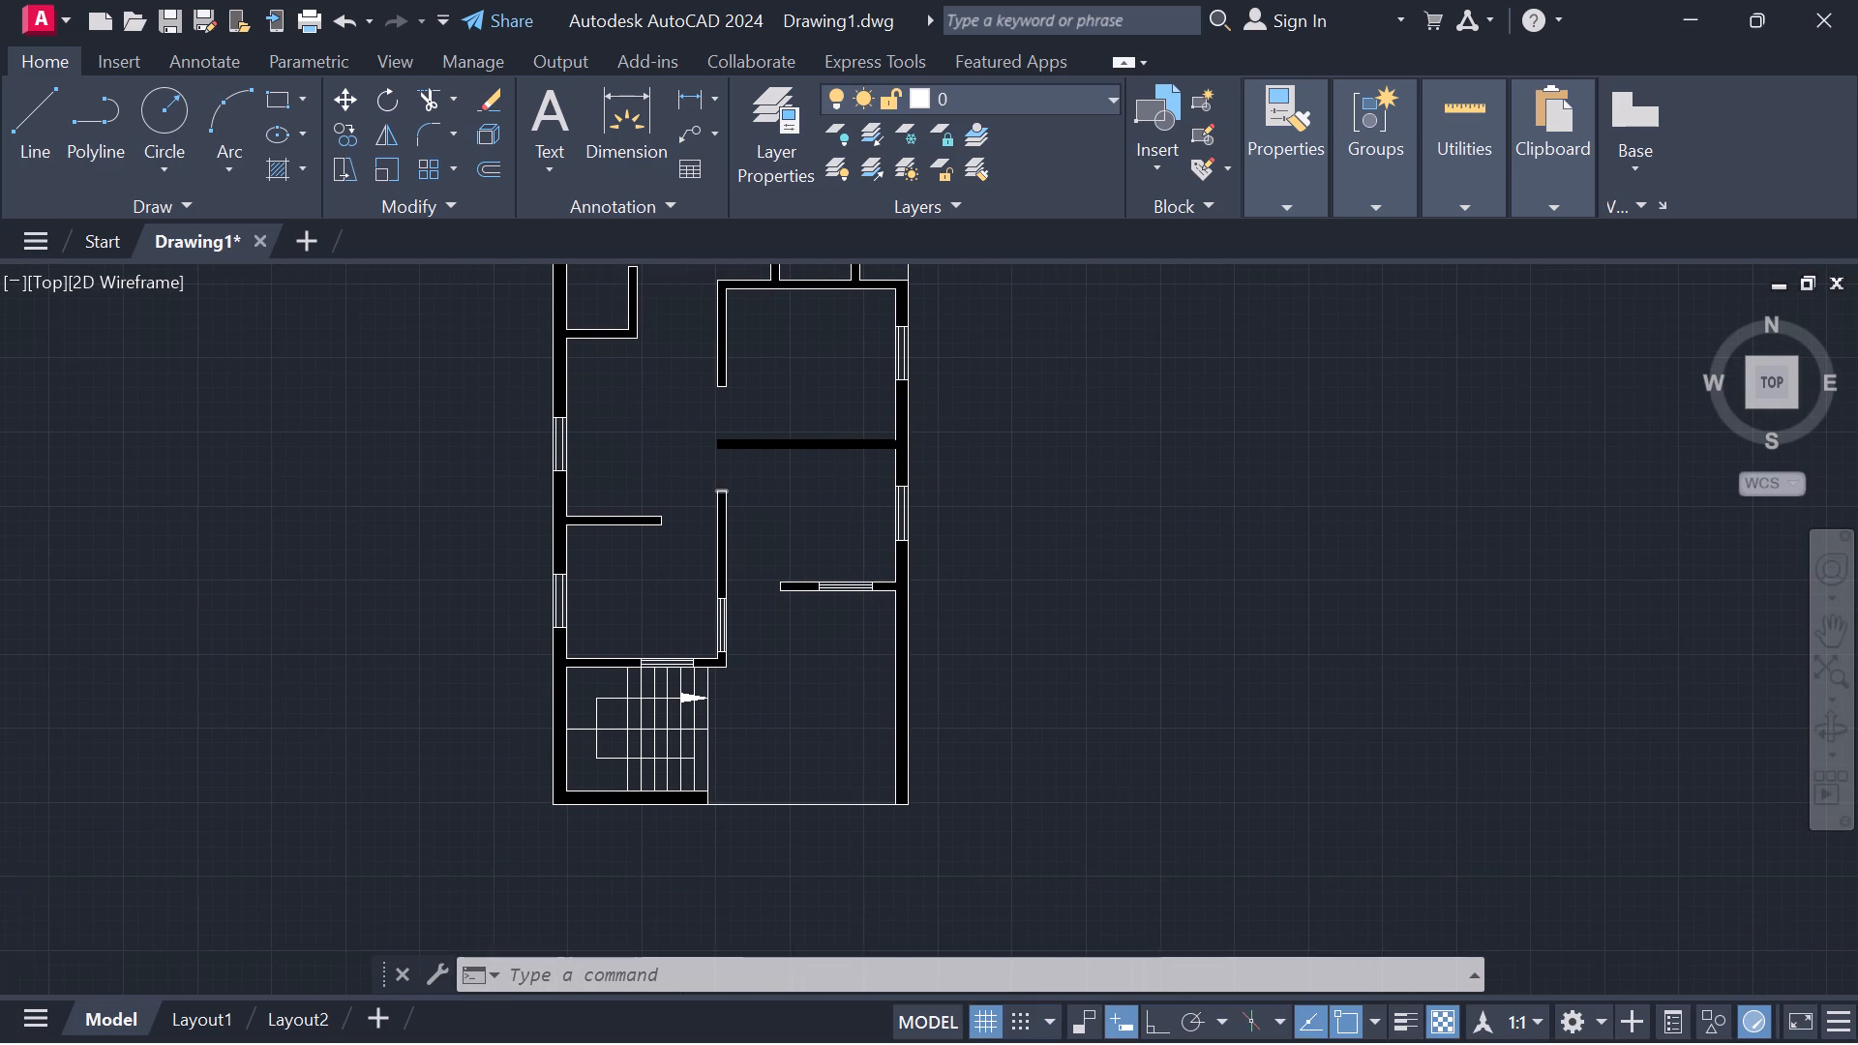
pyautogui.scroll(1, 730, 490)
pyautogui.moveTo(730, 490); pyautogui.dragTo(786, 961, button='middle')
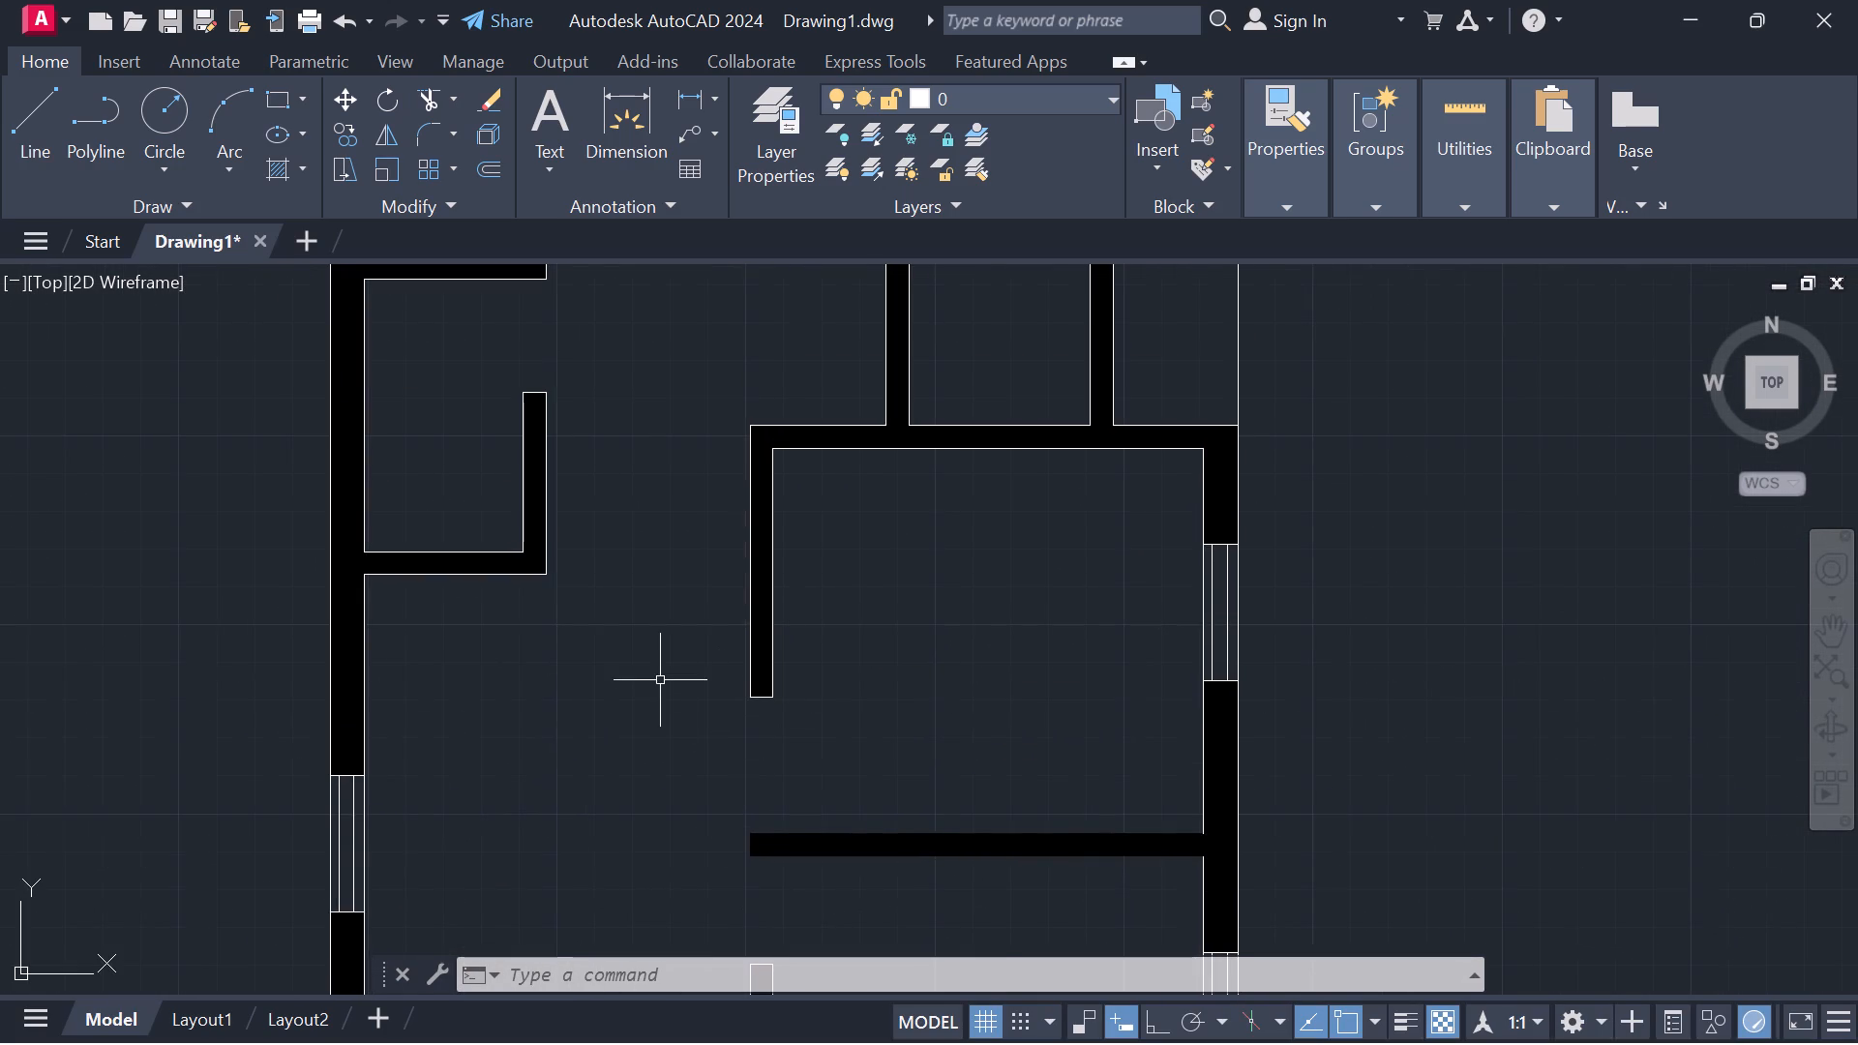
pyautogui.moveTo(659, 672); pyautogui.dragTo(412, 948, button='middle')
pyautogui.moveTo(494, 642); pyautogui.dragTo(554, 780, button='middle')
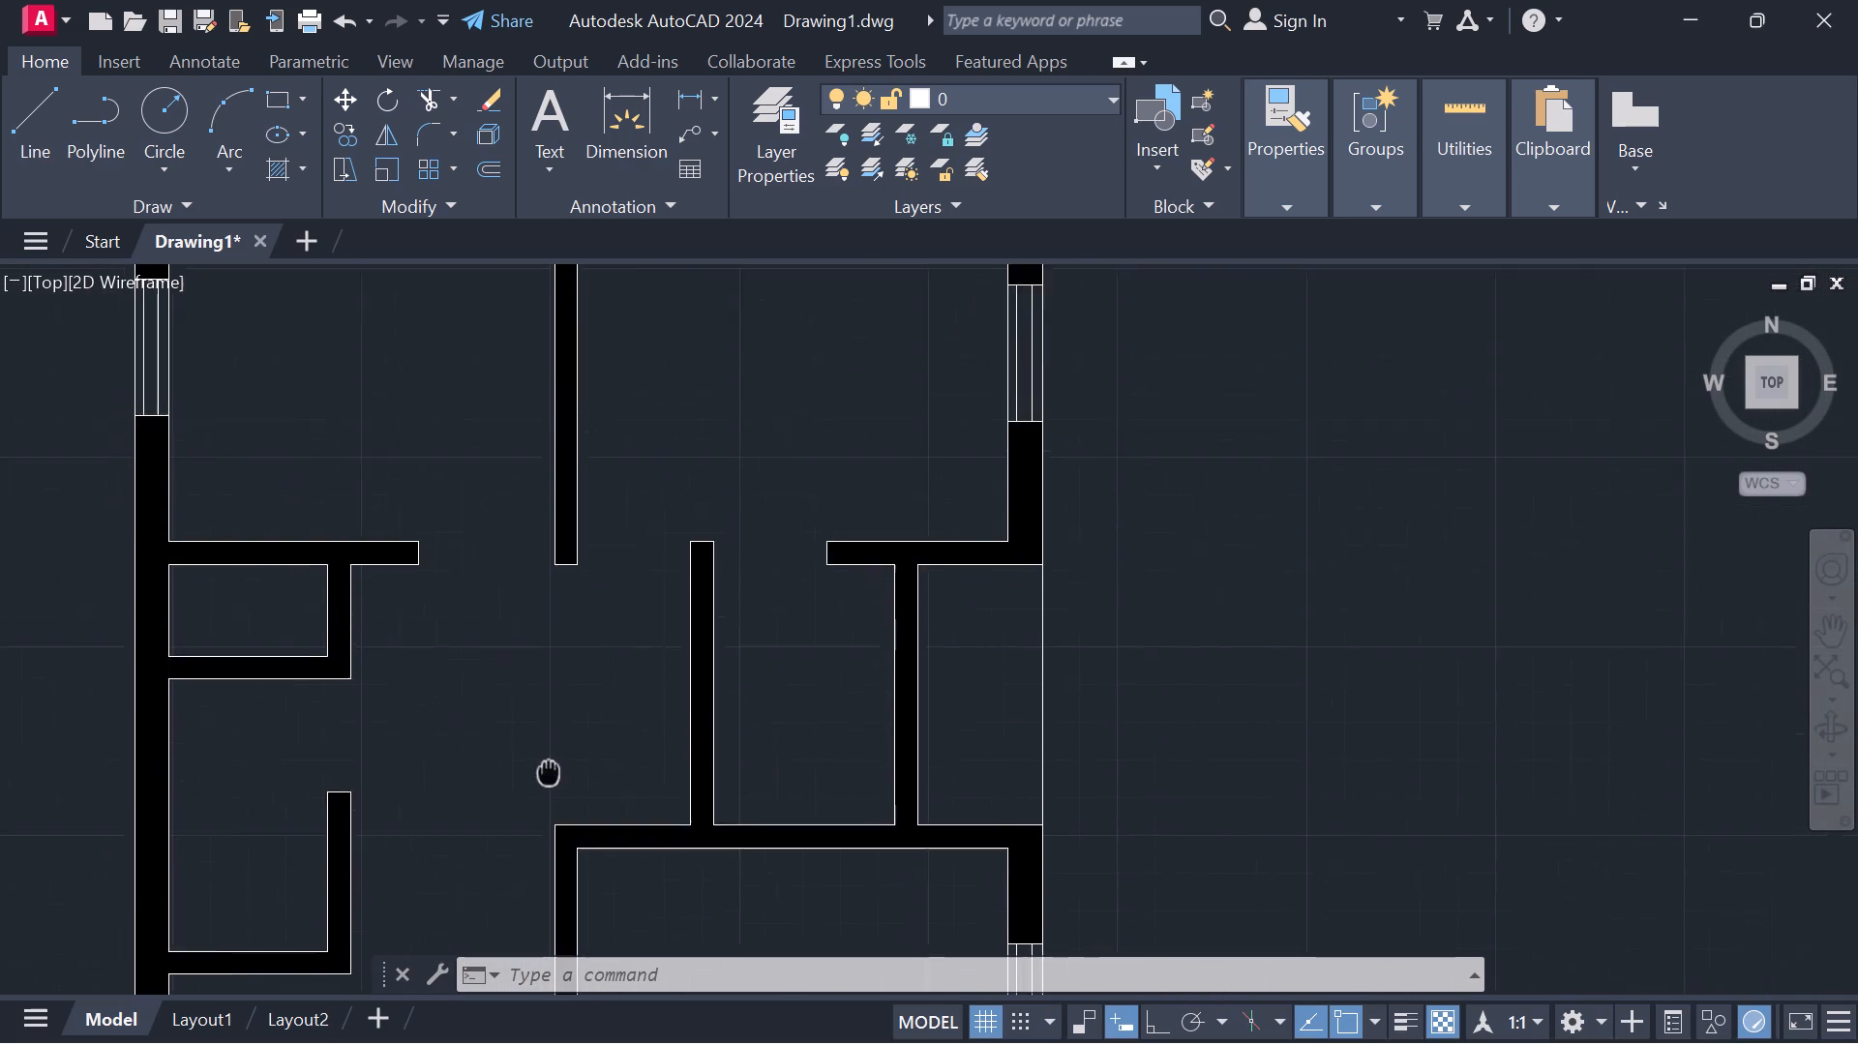
pyautogui.moveTo(554, 780); pyautogui.dragTo(585, 864, button='middle')
pyautogui.moveTo(598, 794); pyautogui.dragTo(745, 958, button='middle')
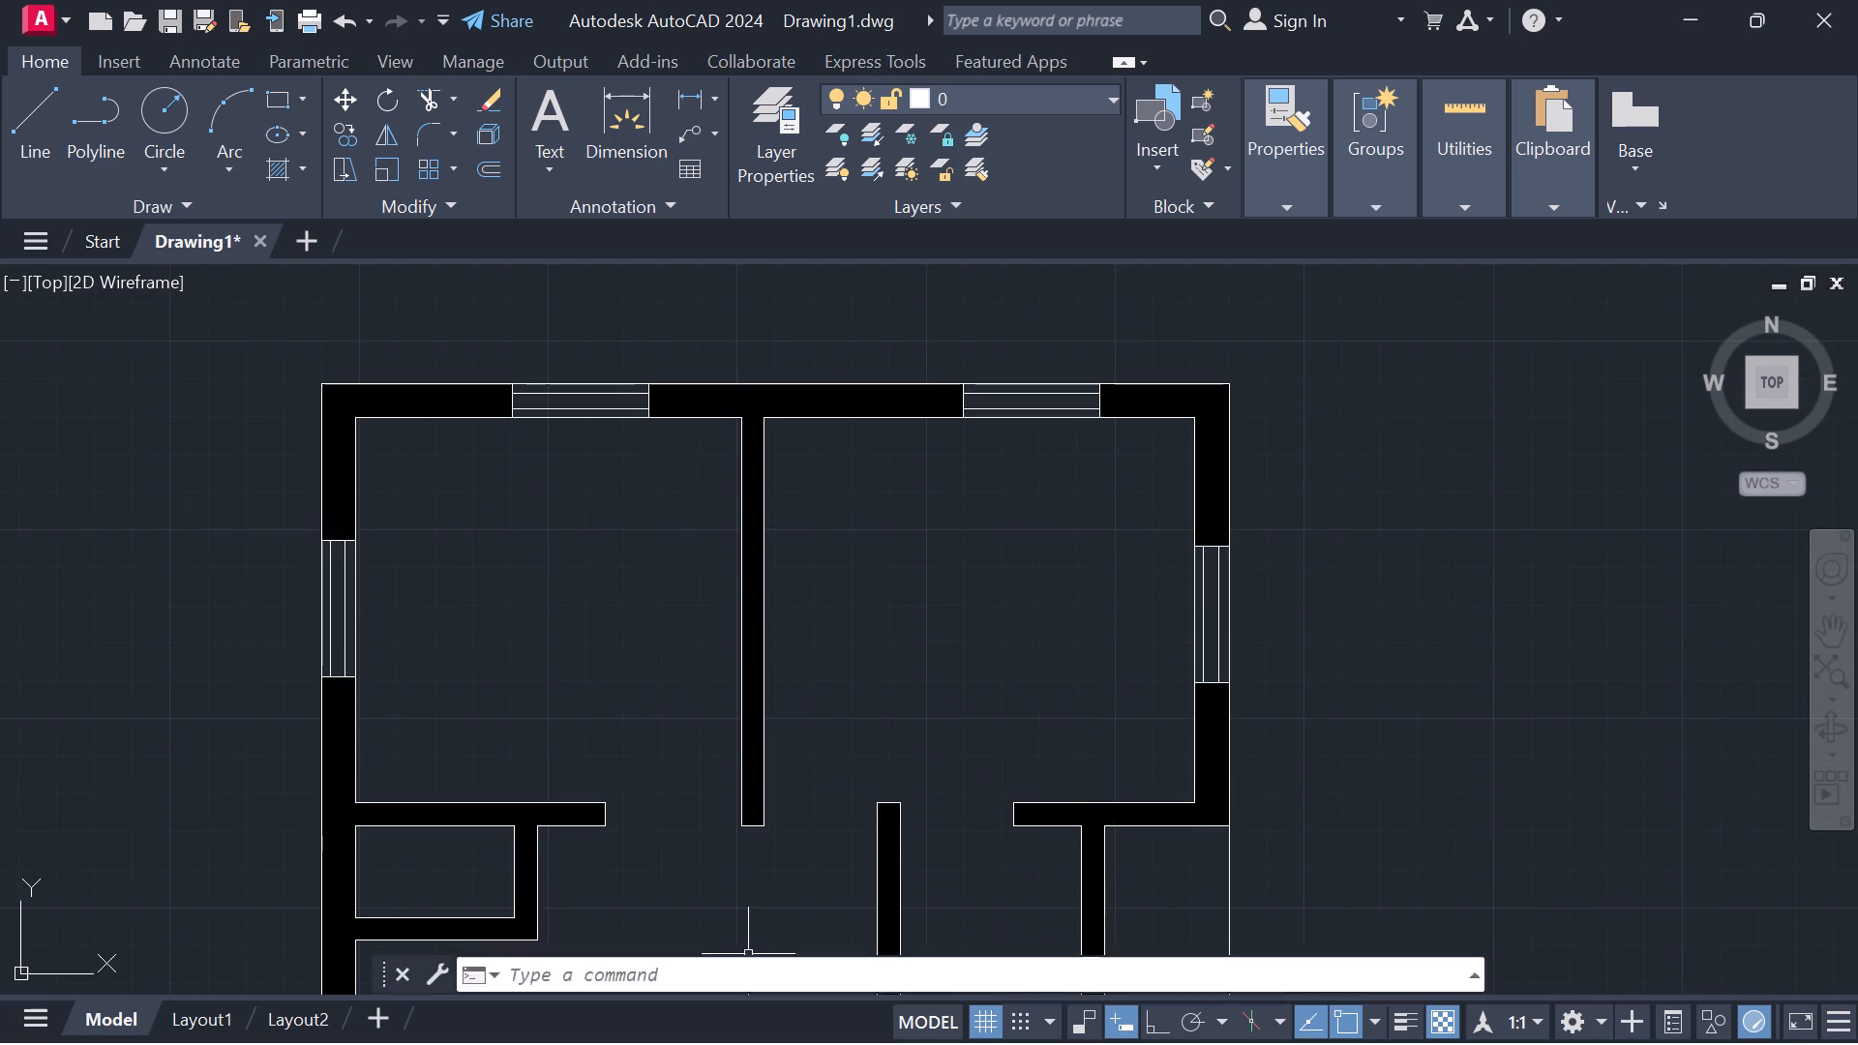
pyautogui.moveTo(854, 900); pyautogui.dragTo(677, 277, button='middle')
pyautogui.moveTo(974, 625); pyautogui.dragTo(948, 540, button='middle')
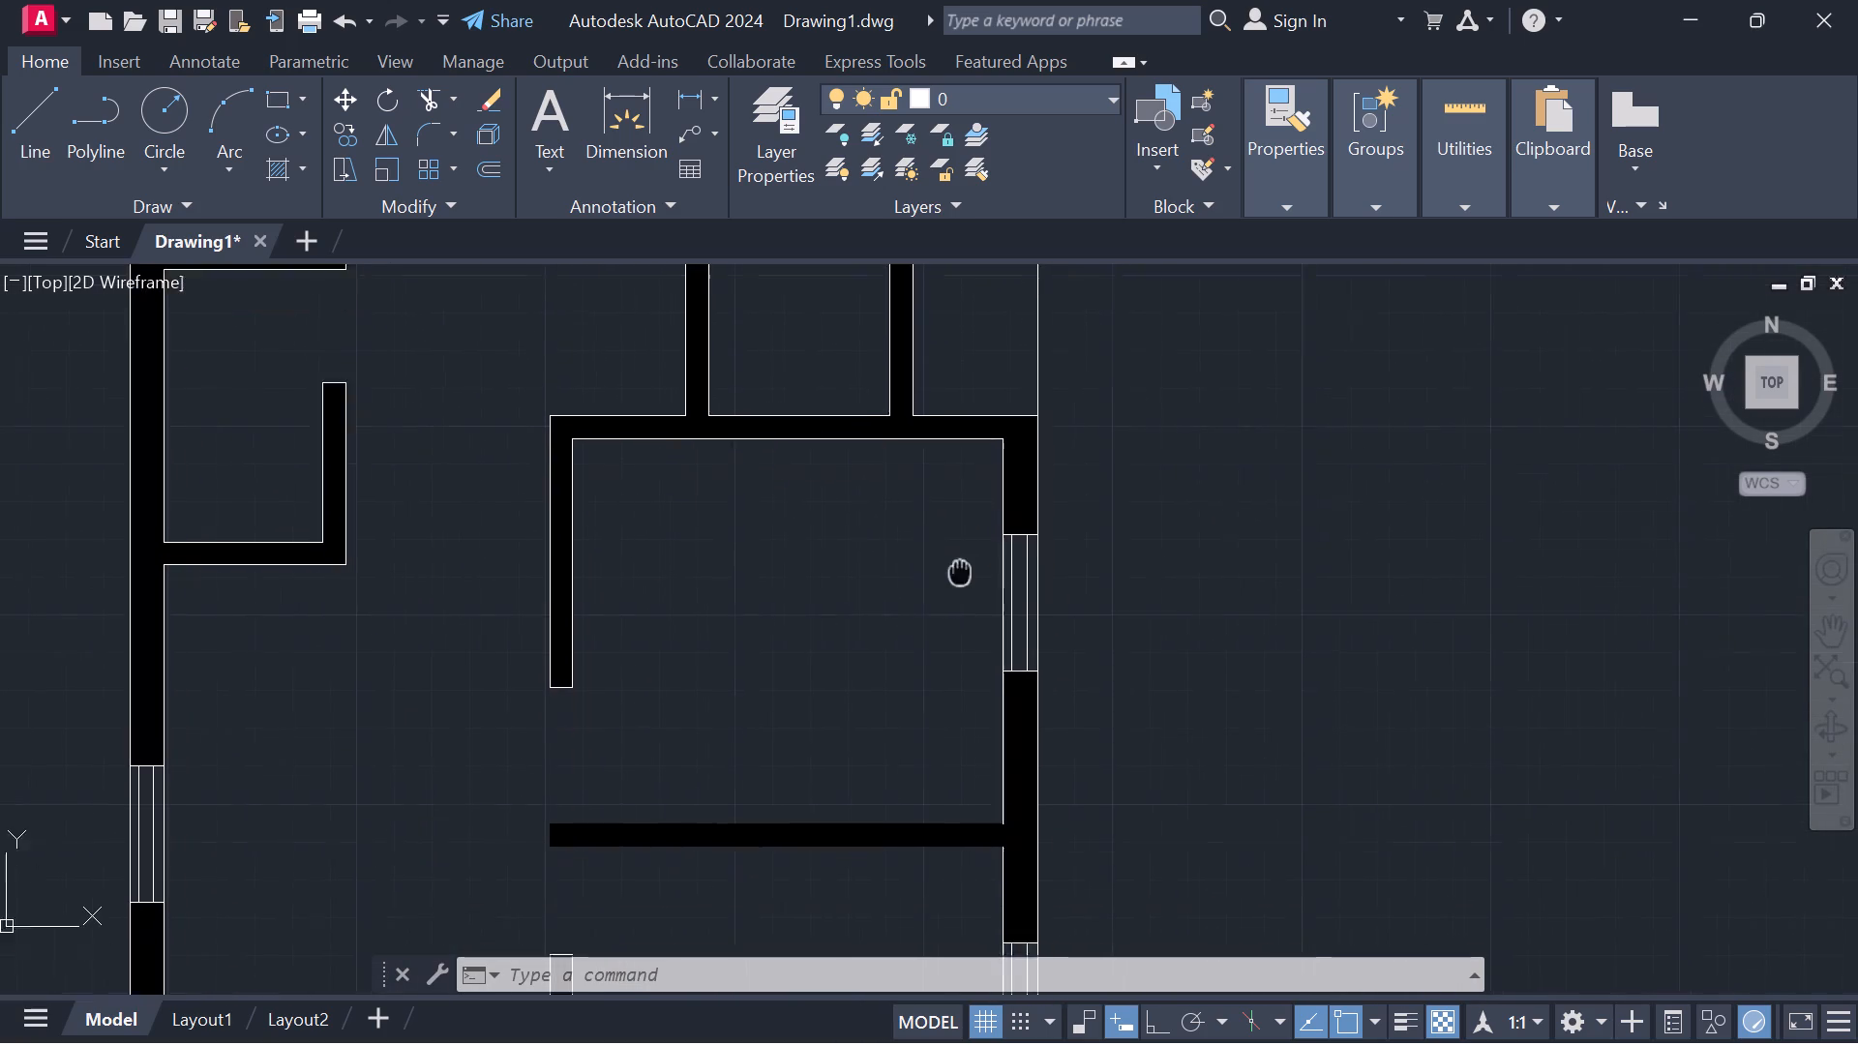
pyautogui.moveTo(948, 540); pyautogui.dragTo(922, 483, button='middle')
pyautogui.scroll(-3, 894, 500)
pyautogui.scroll(5, 893, 506)
pyautogui.scroll(-1, 808, 624)
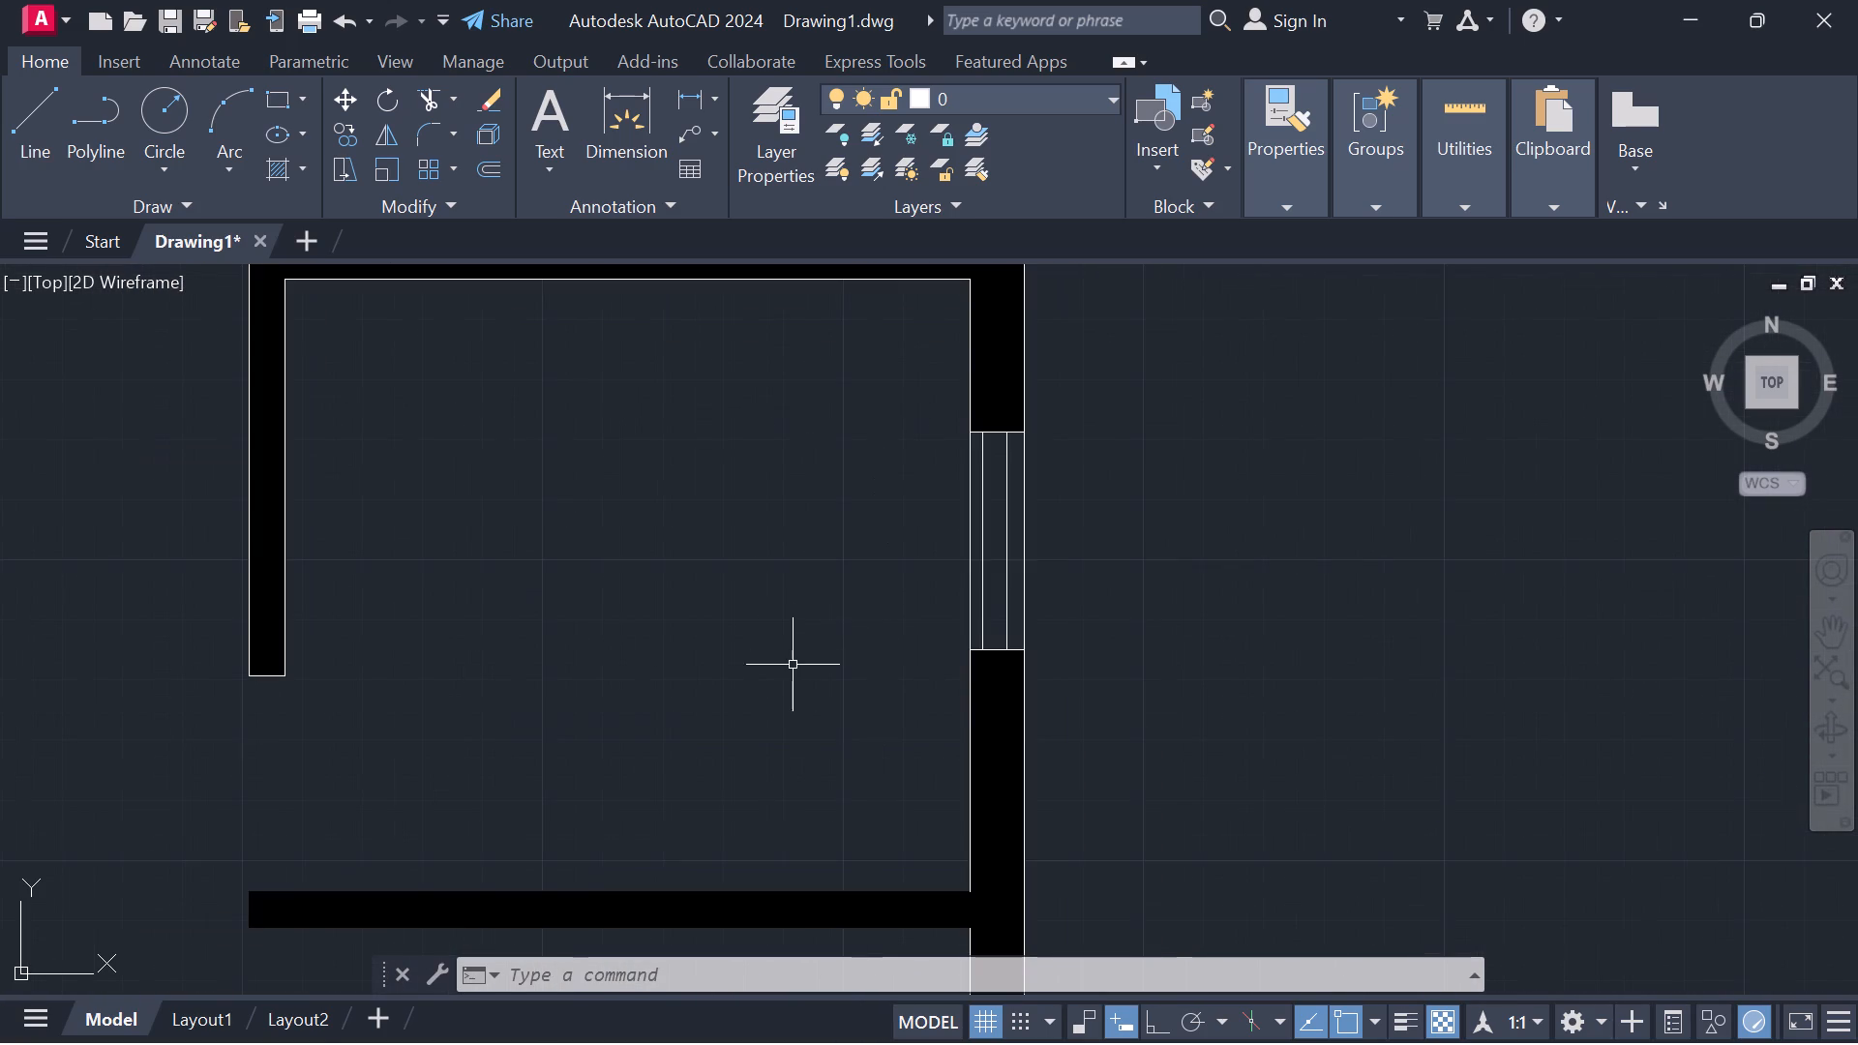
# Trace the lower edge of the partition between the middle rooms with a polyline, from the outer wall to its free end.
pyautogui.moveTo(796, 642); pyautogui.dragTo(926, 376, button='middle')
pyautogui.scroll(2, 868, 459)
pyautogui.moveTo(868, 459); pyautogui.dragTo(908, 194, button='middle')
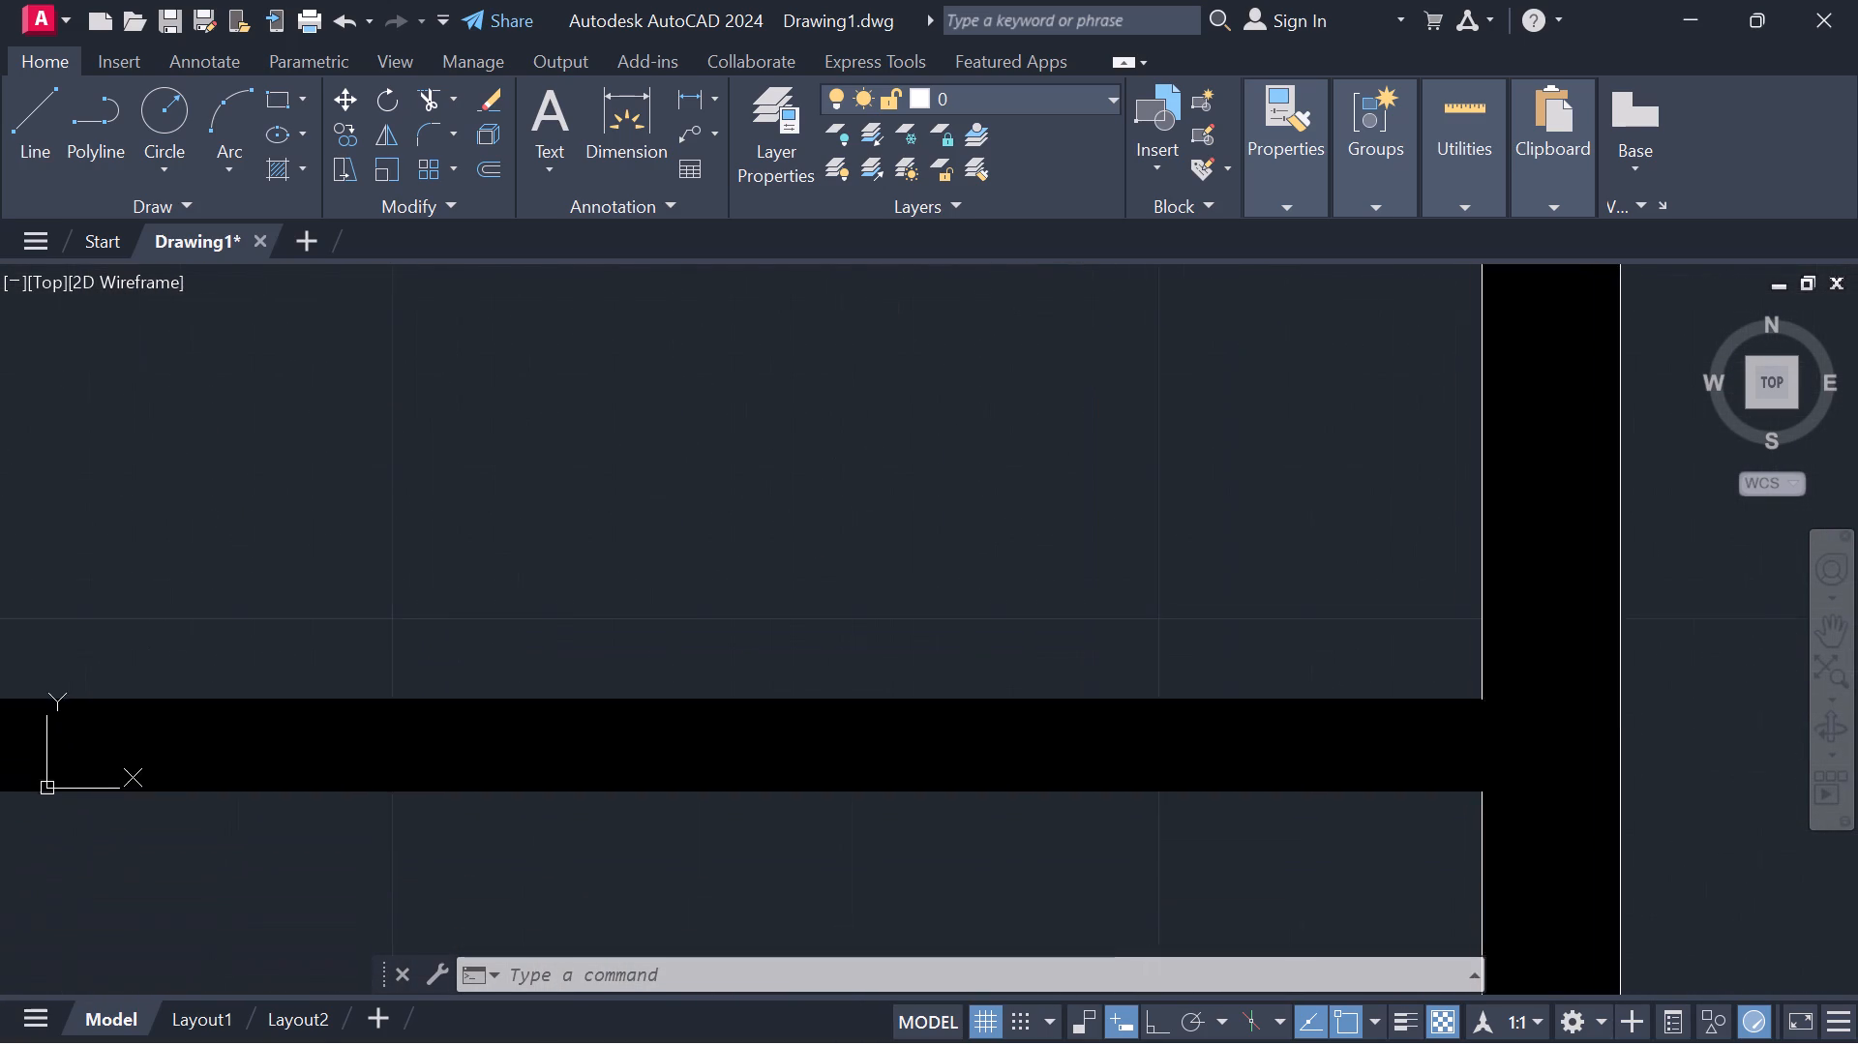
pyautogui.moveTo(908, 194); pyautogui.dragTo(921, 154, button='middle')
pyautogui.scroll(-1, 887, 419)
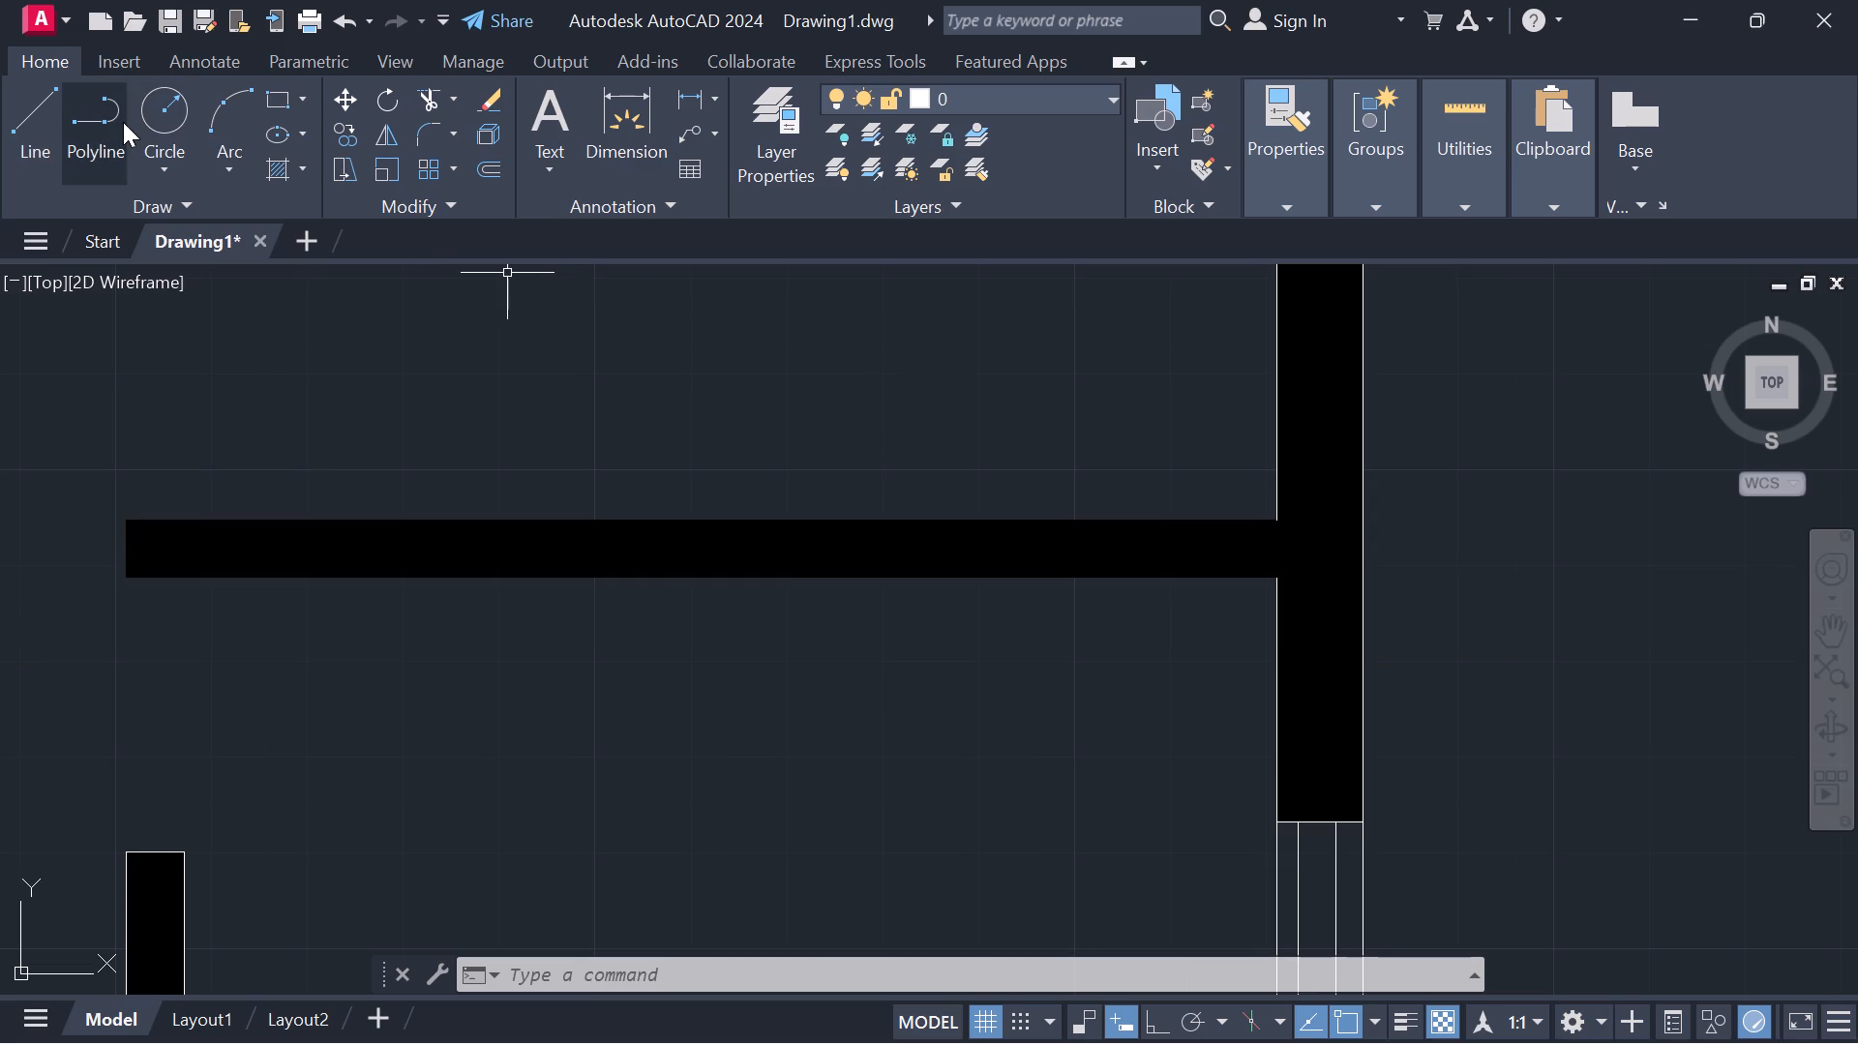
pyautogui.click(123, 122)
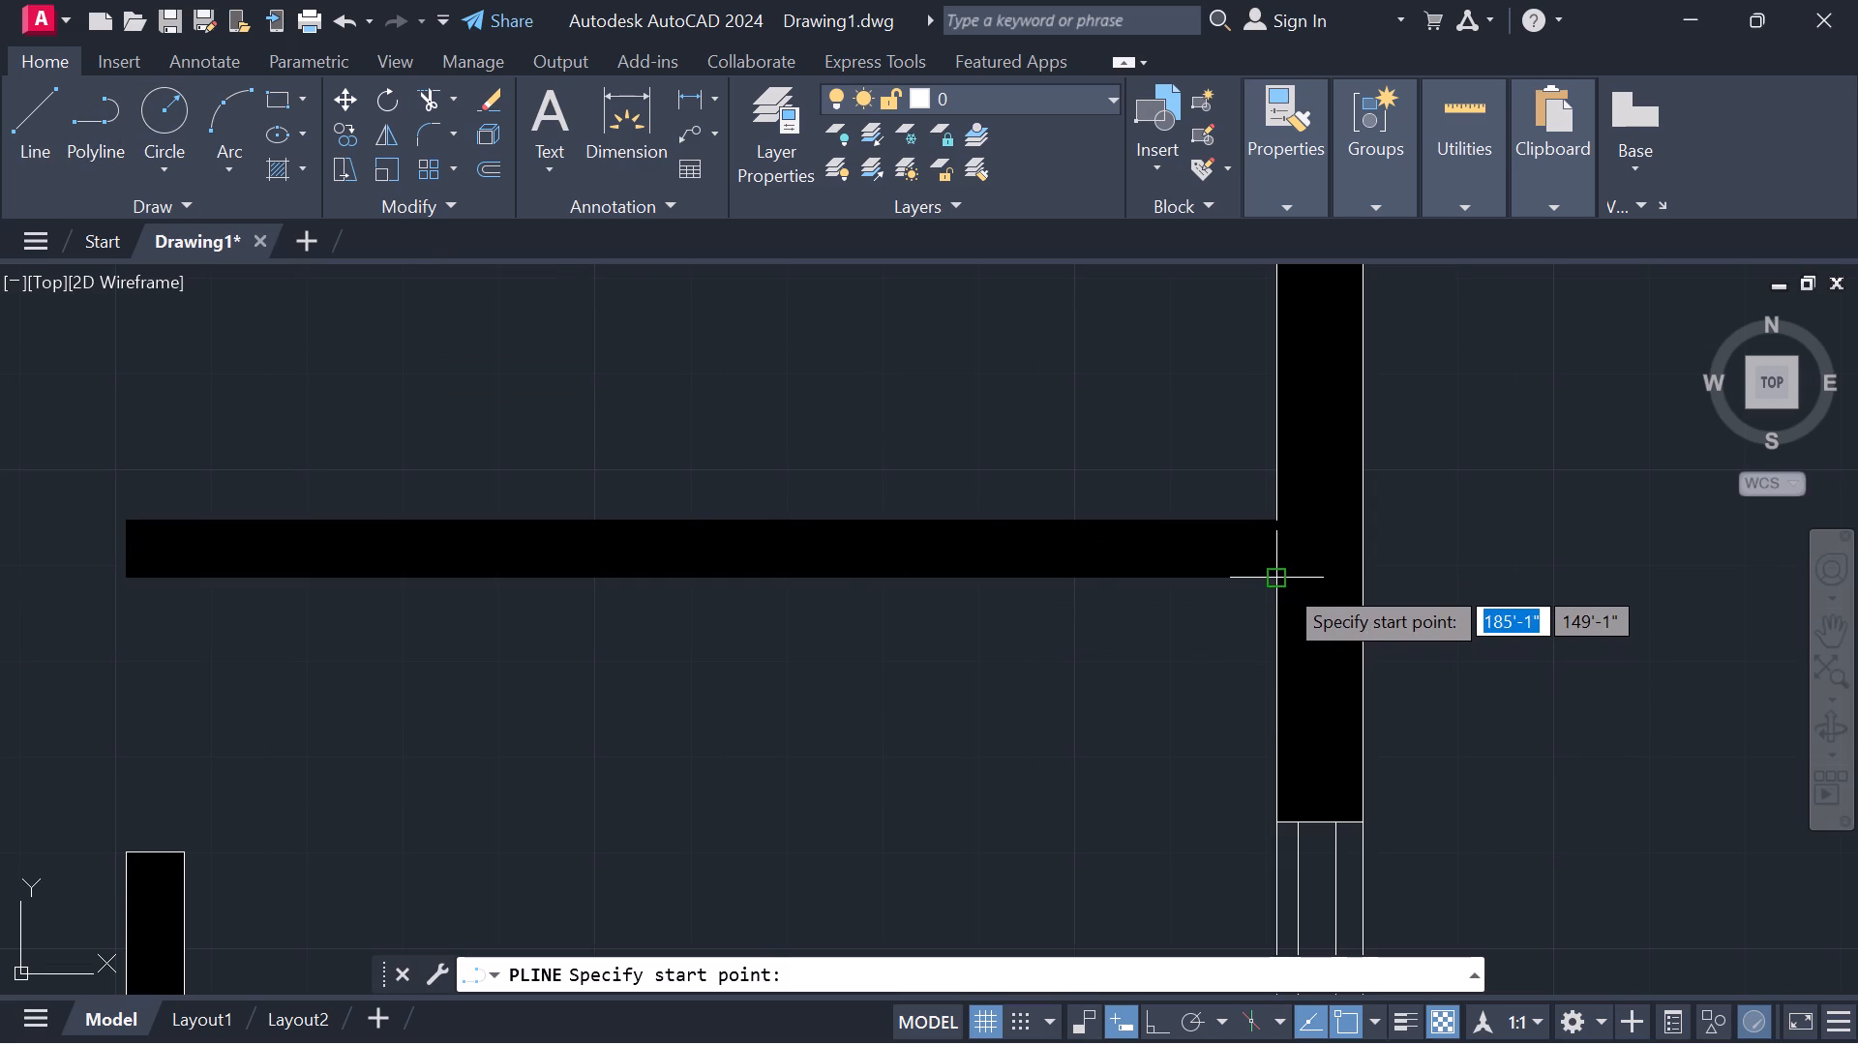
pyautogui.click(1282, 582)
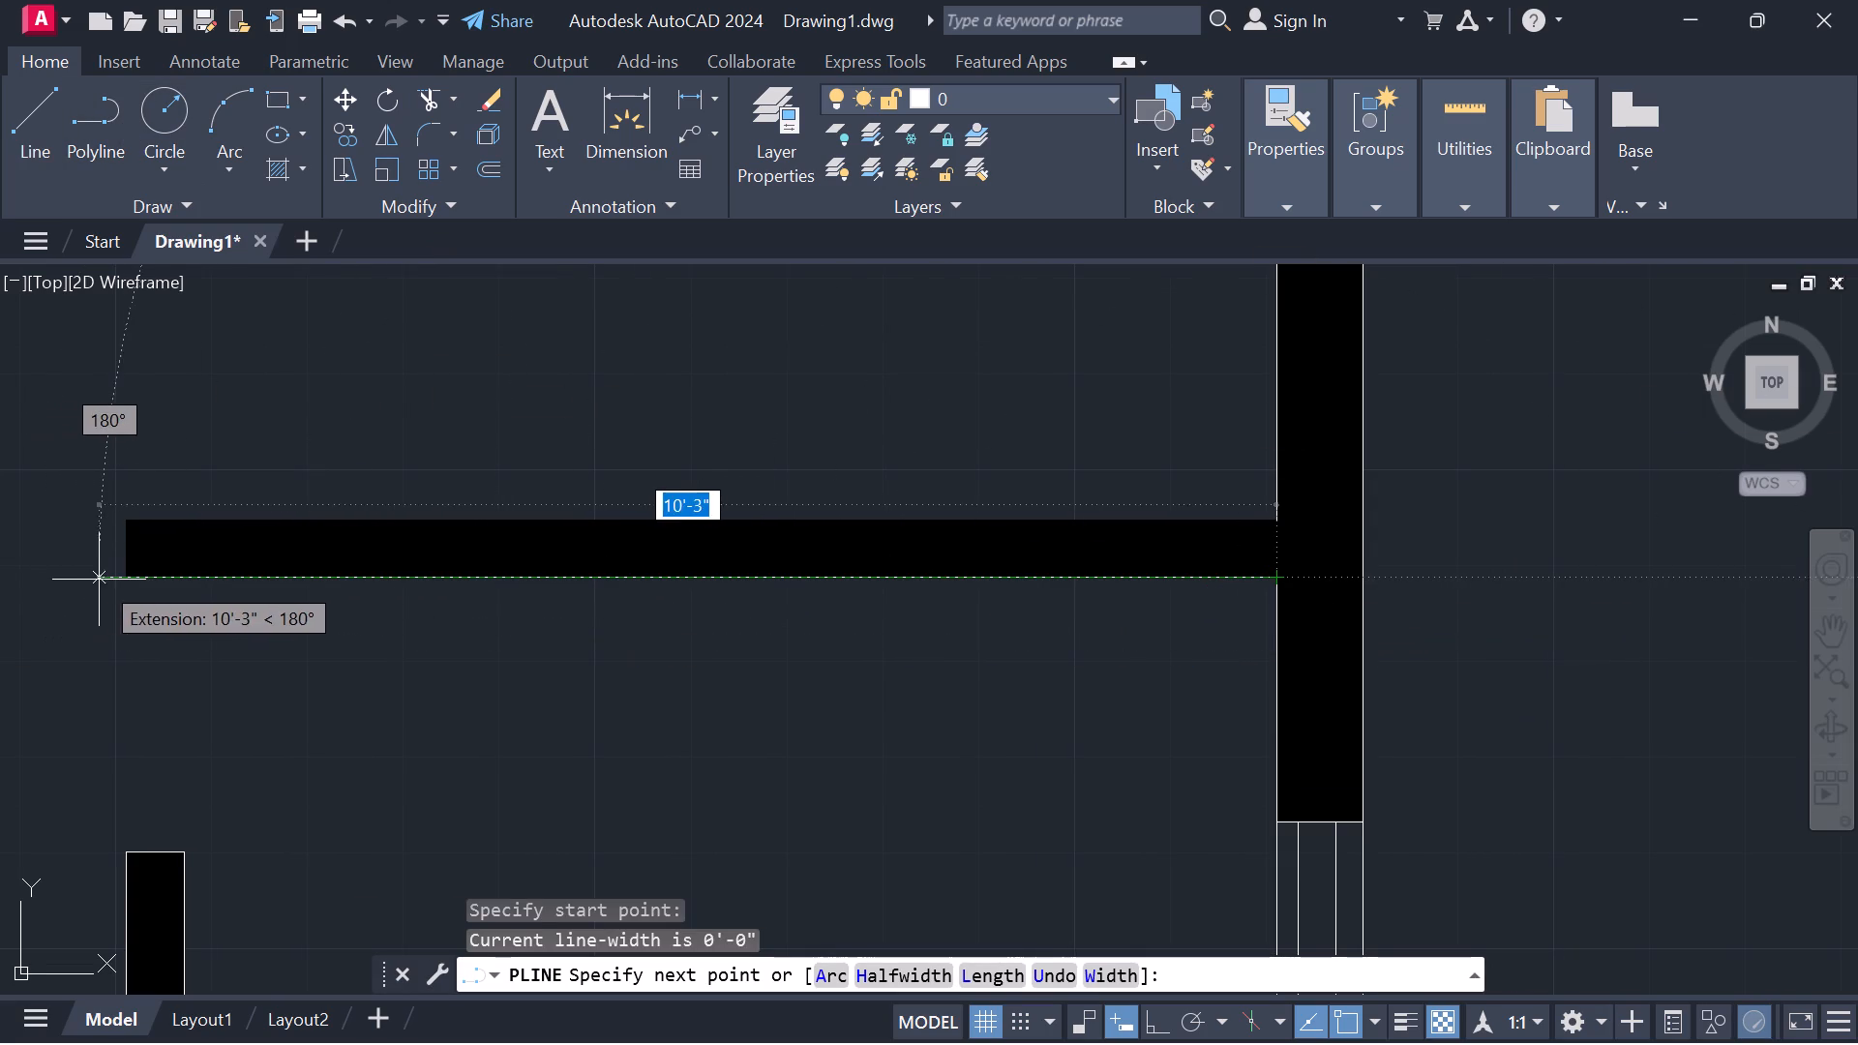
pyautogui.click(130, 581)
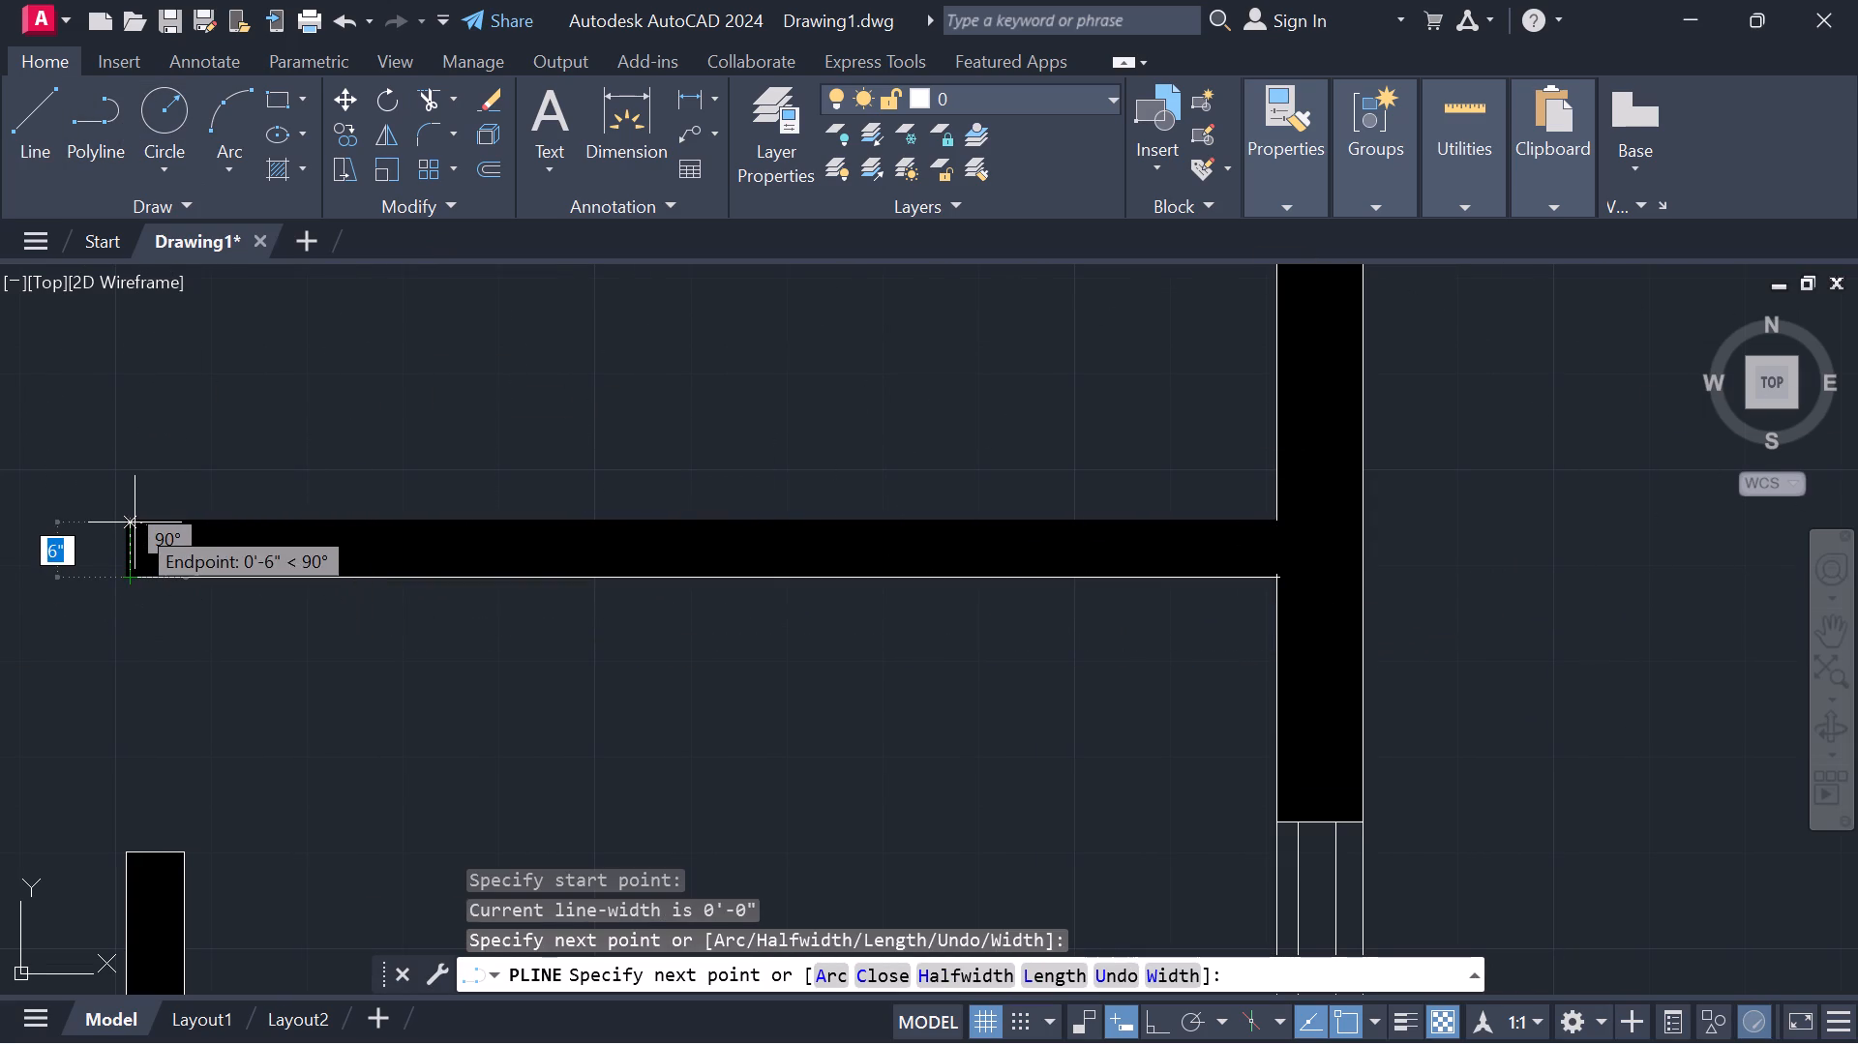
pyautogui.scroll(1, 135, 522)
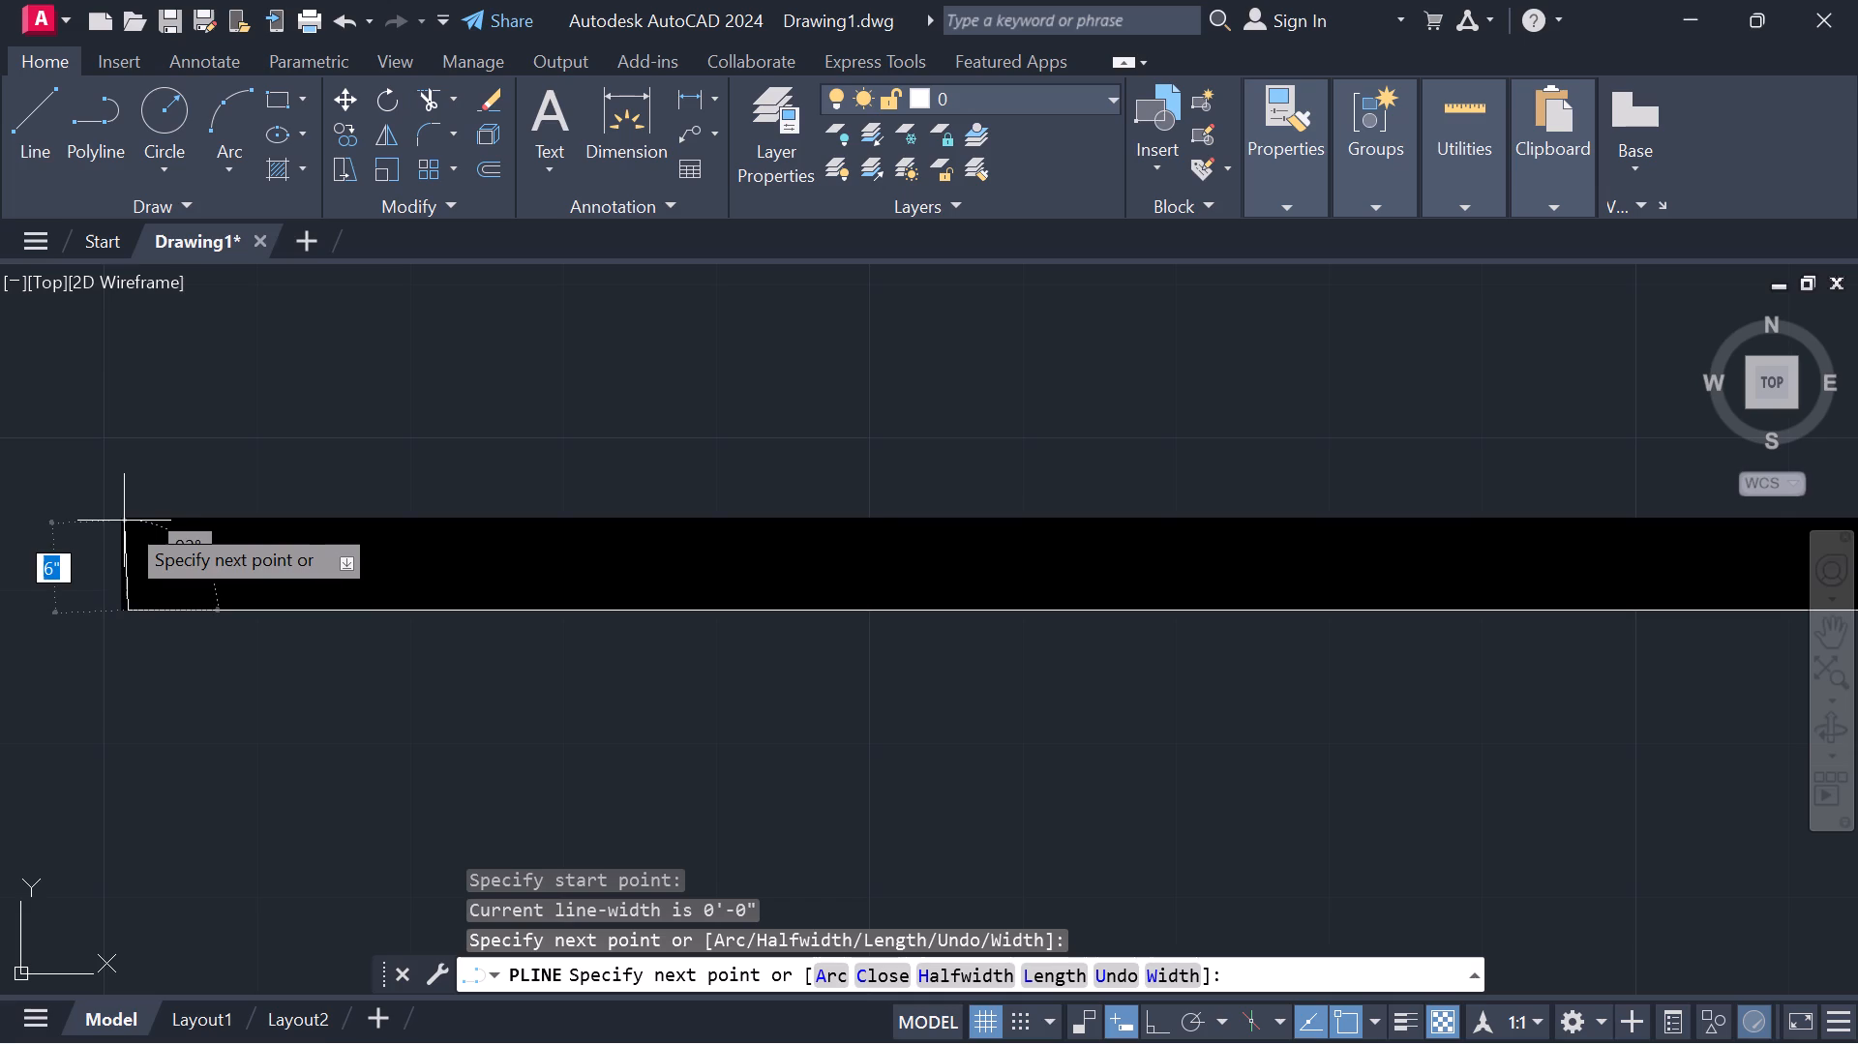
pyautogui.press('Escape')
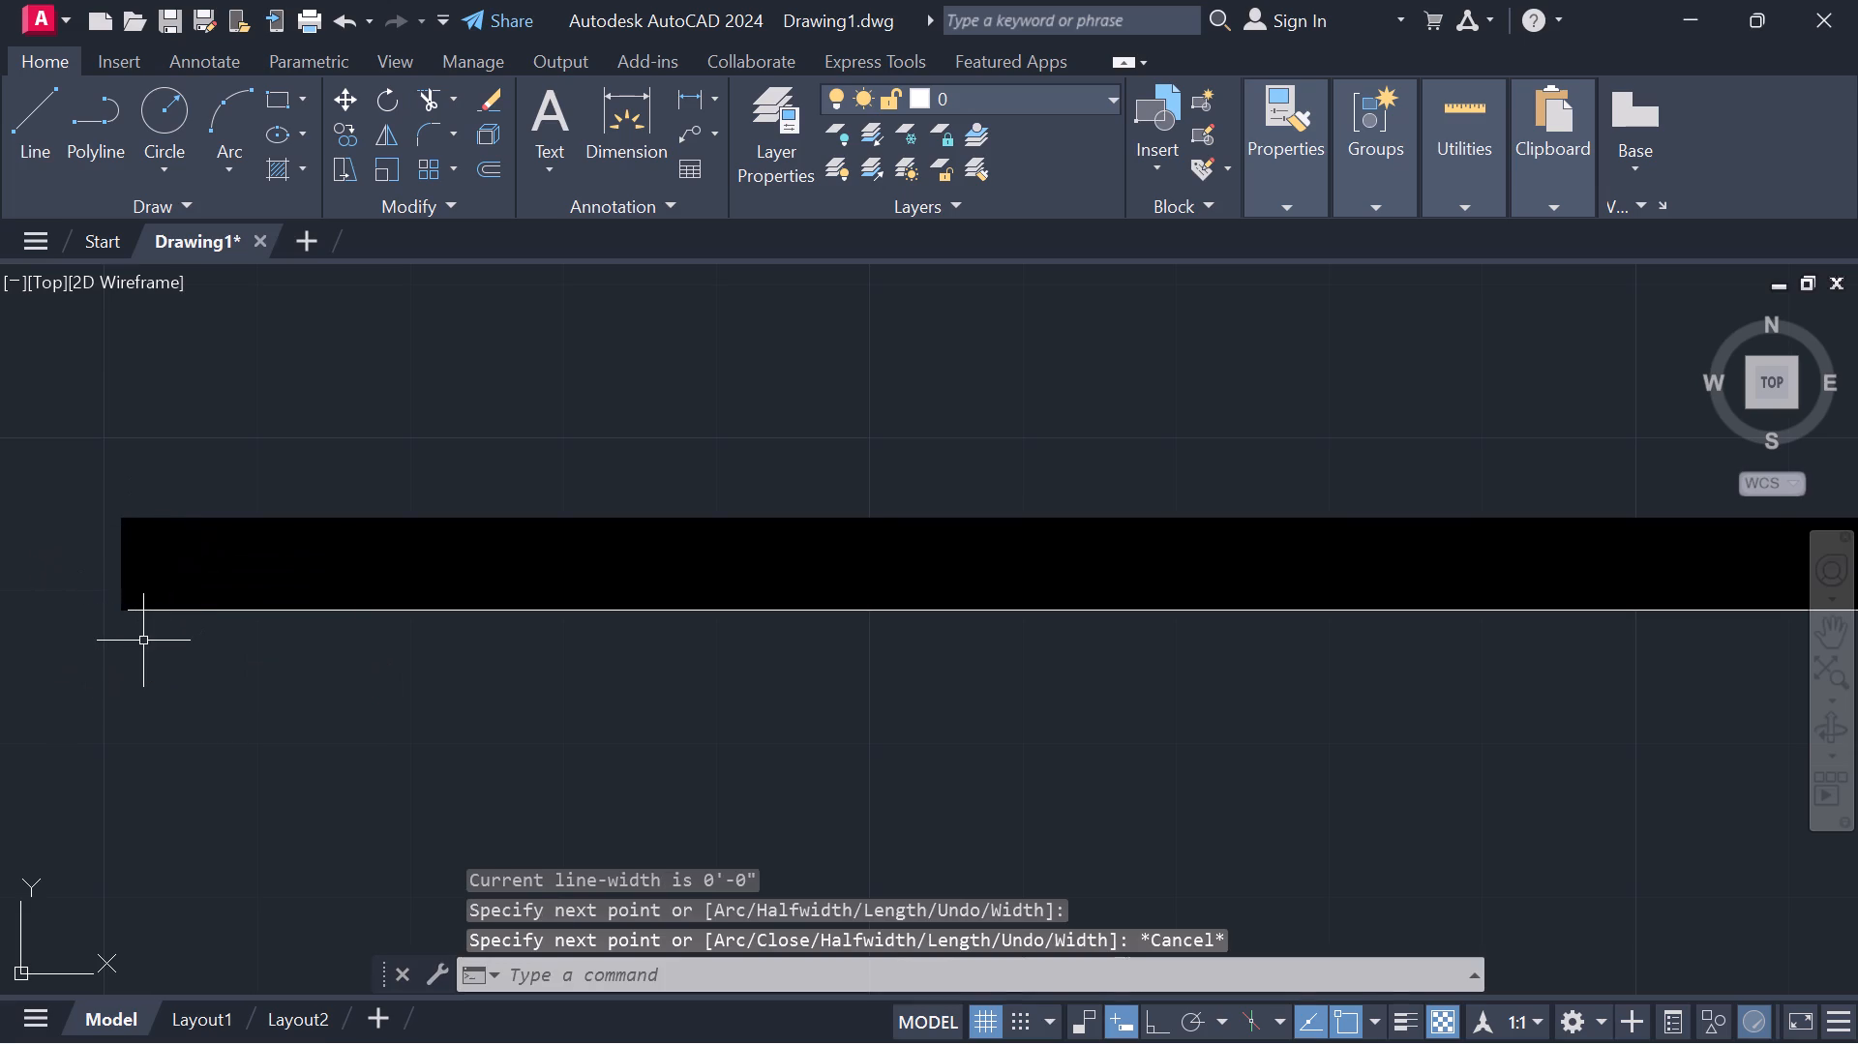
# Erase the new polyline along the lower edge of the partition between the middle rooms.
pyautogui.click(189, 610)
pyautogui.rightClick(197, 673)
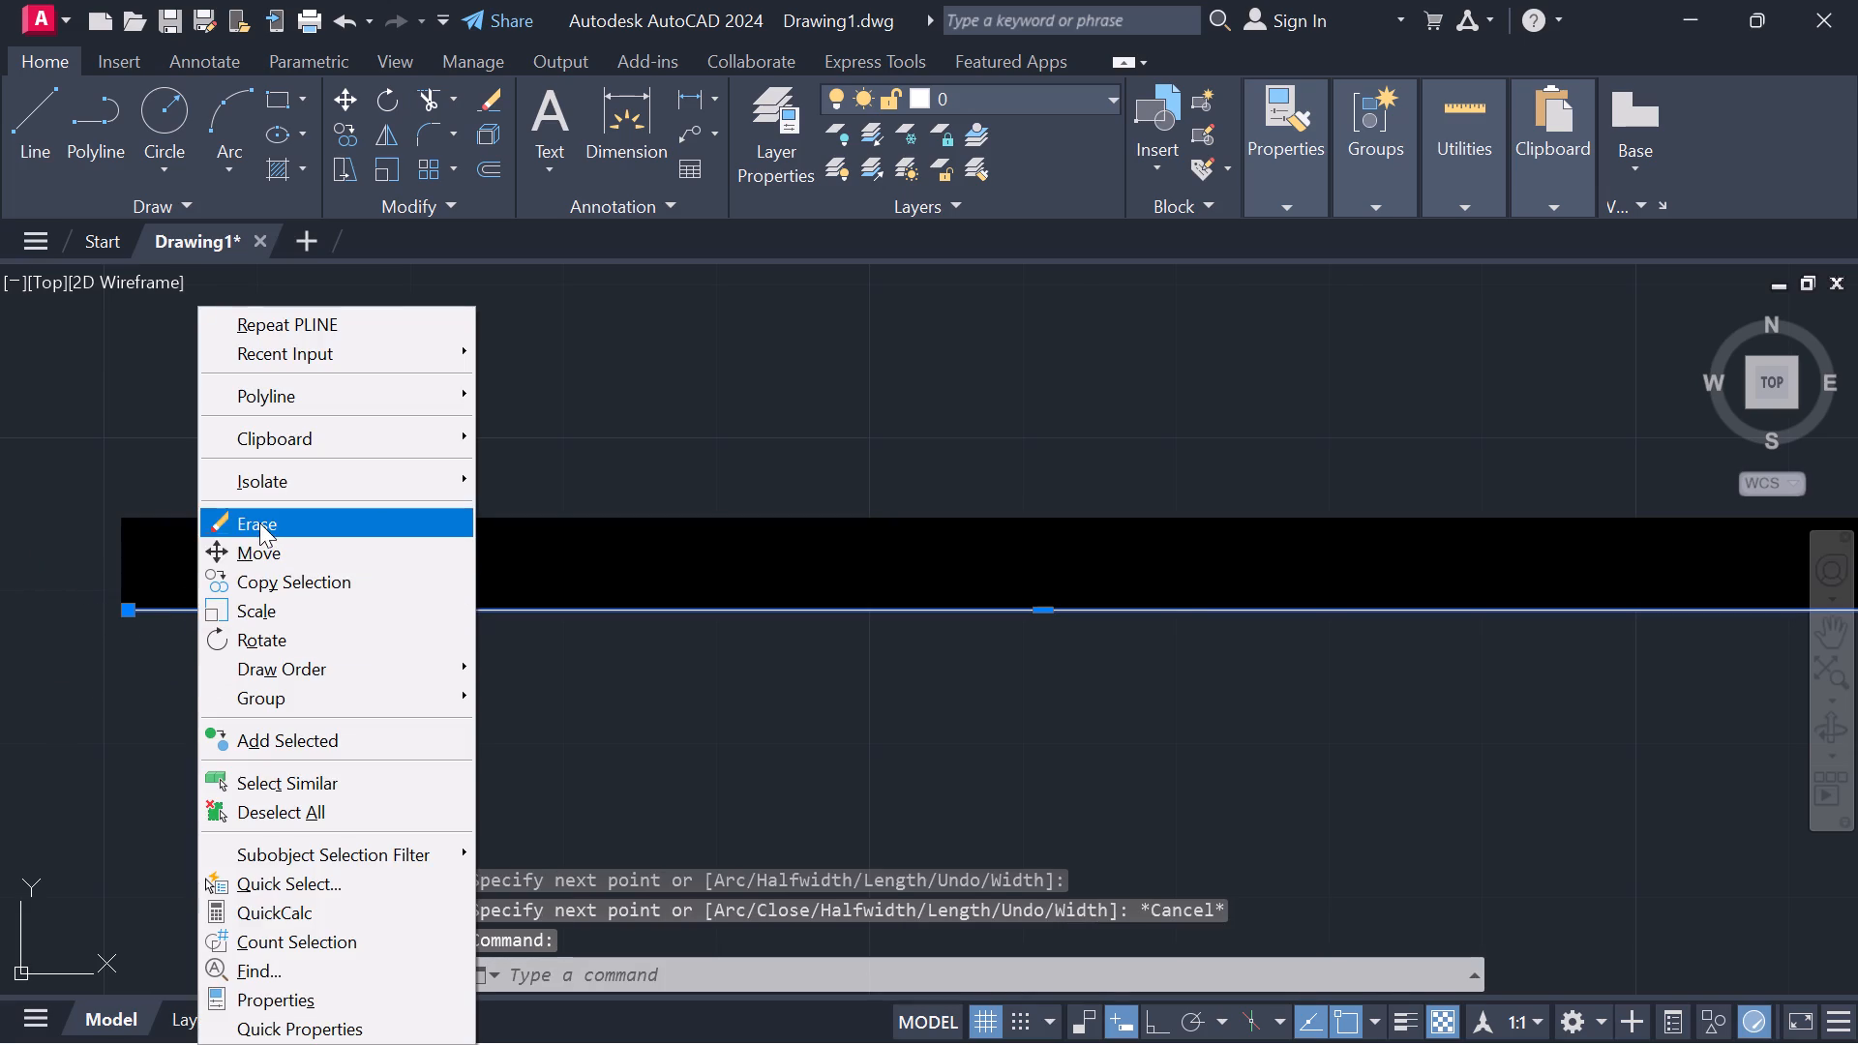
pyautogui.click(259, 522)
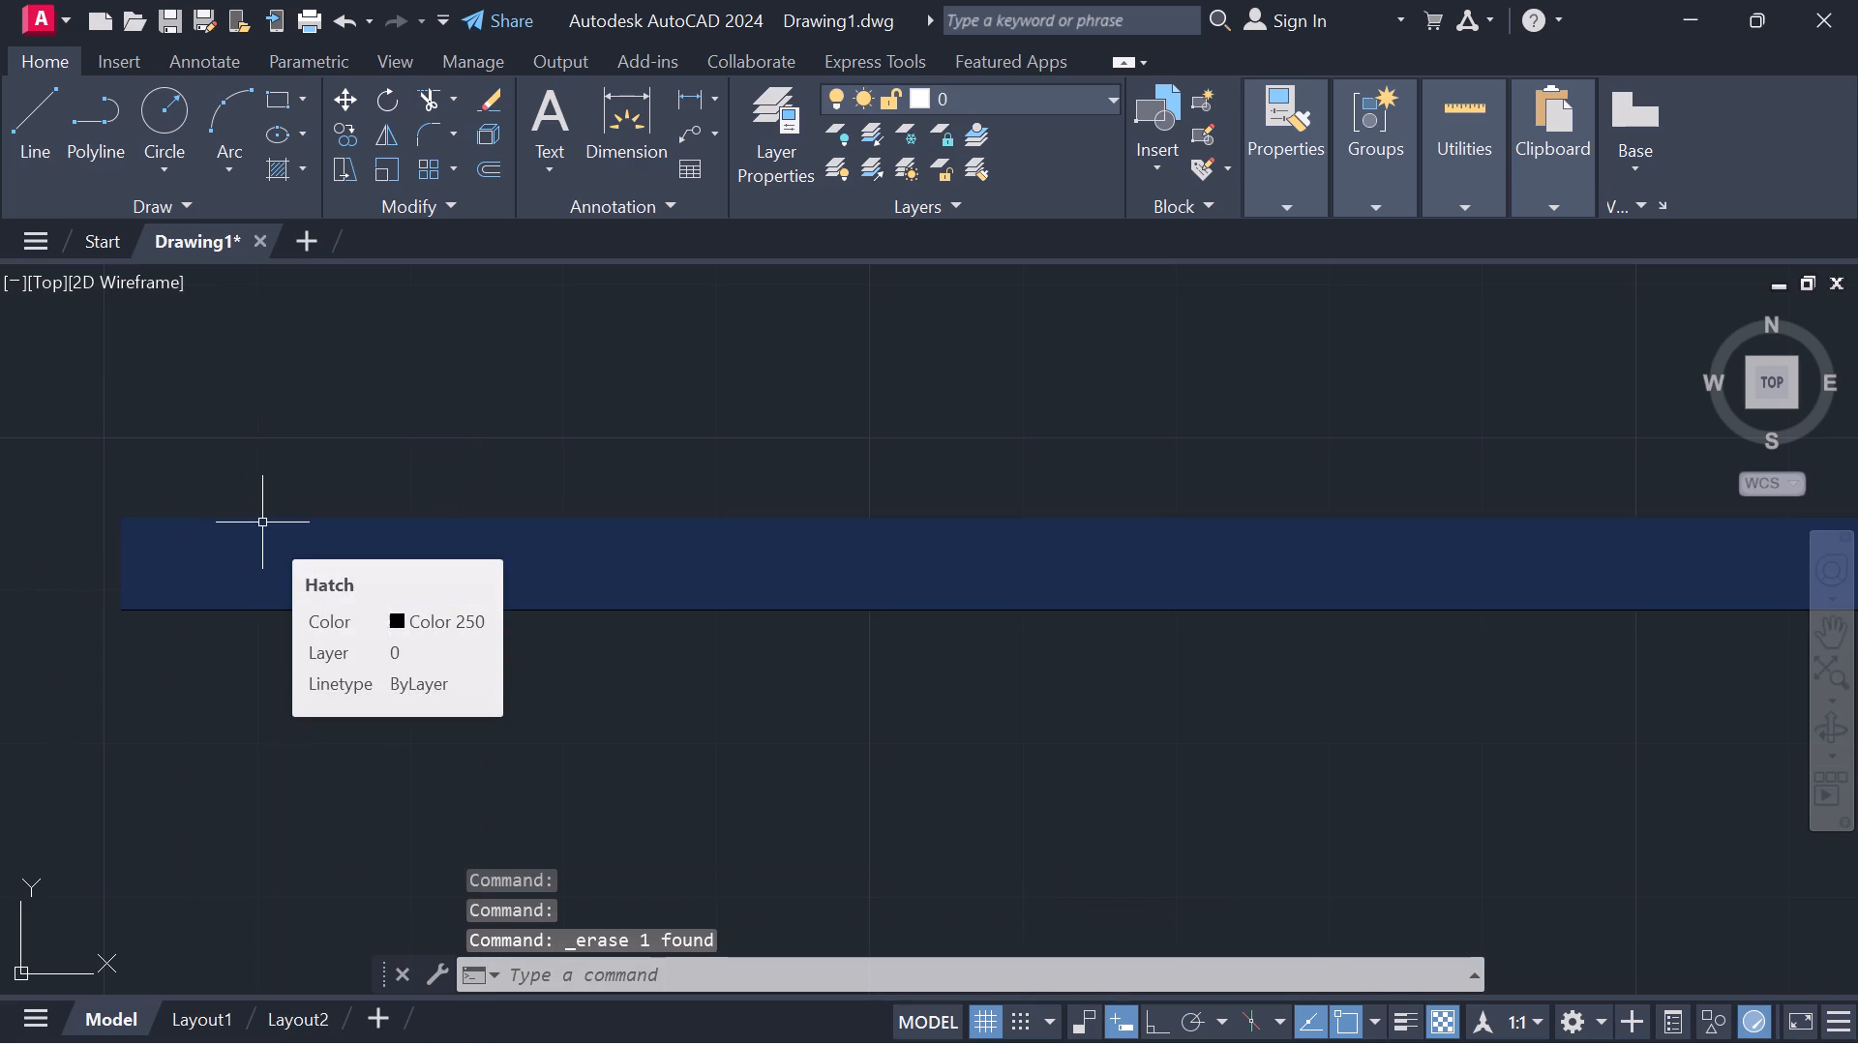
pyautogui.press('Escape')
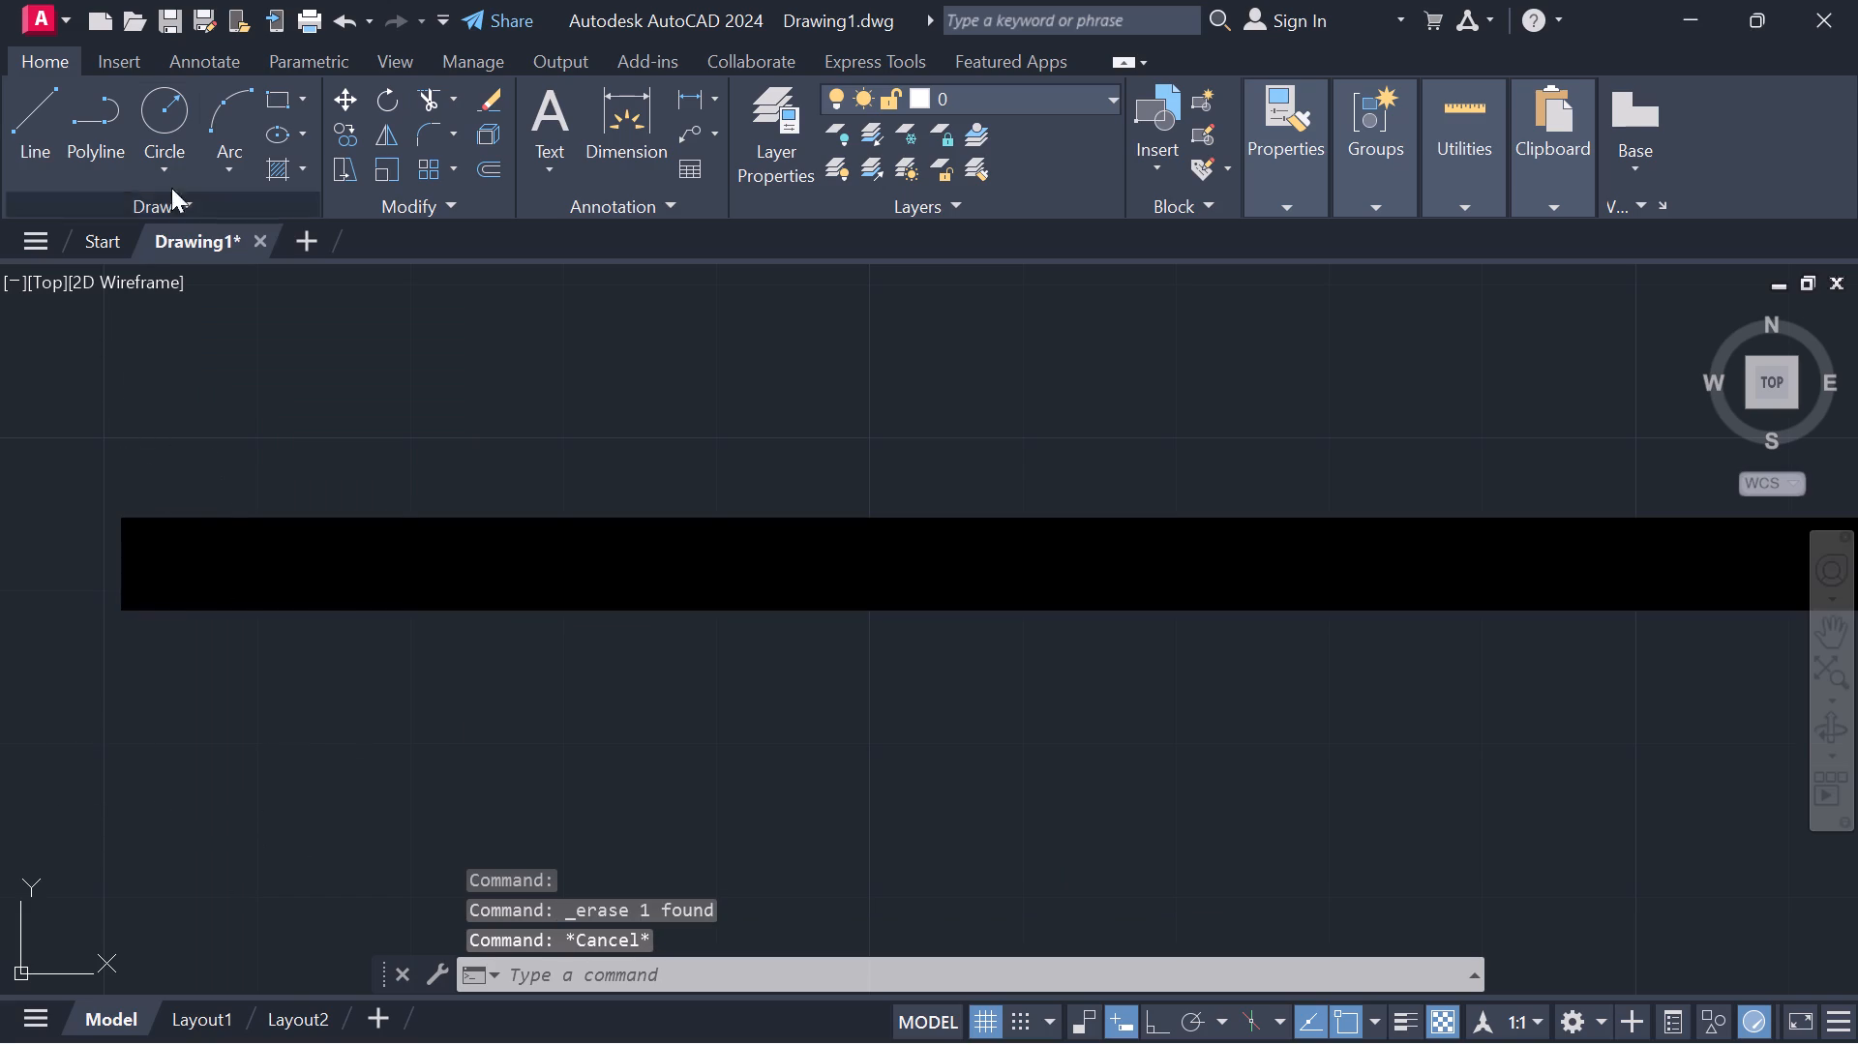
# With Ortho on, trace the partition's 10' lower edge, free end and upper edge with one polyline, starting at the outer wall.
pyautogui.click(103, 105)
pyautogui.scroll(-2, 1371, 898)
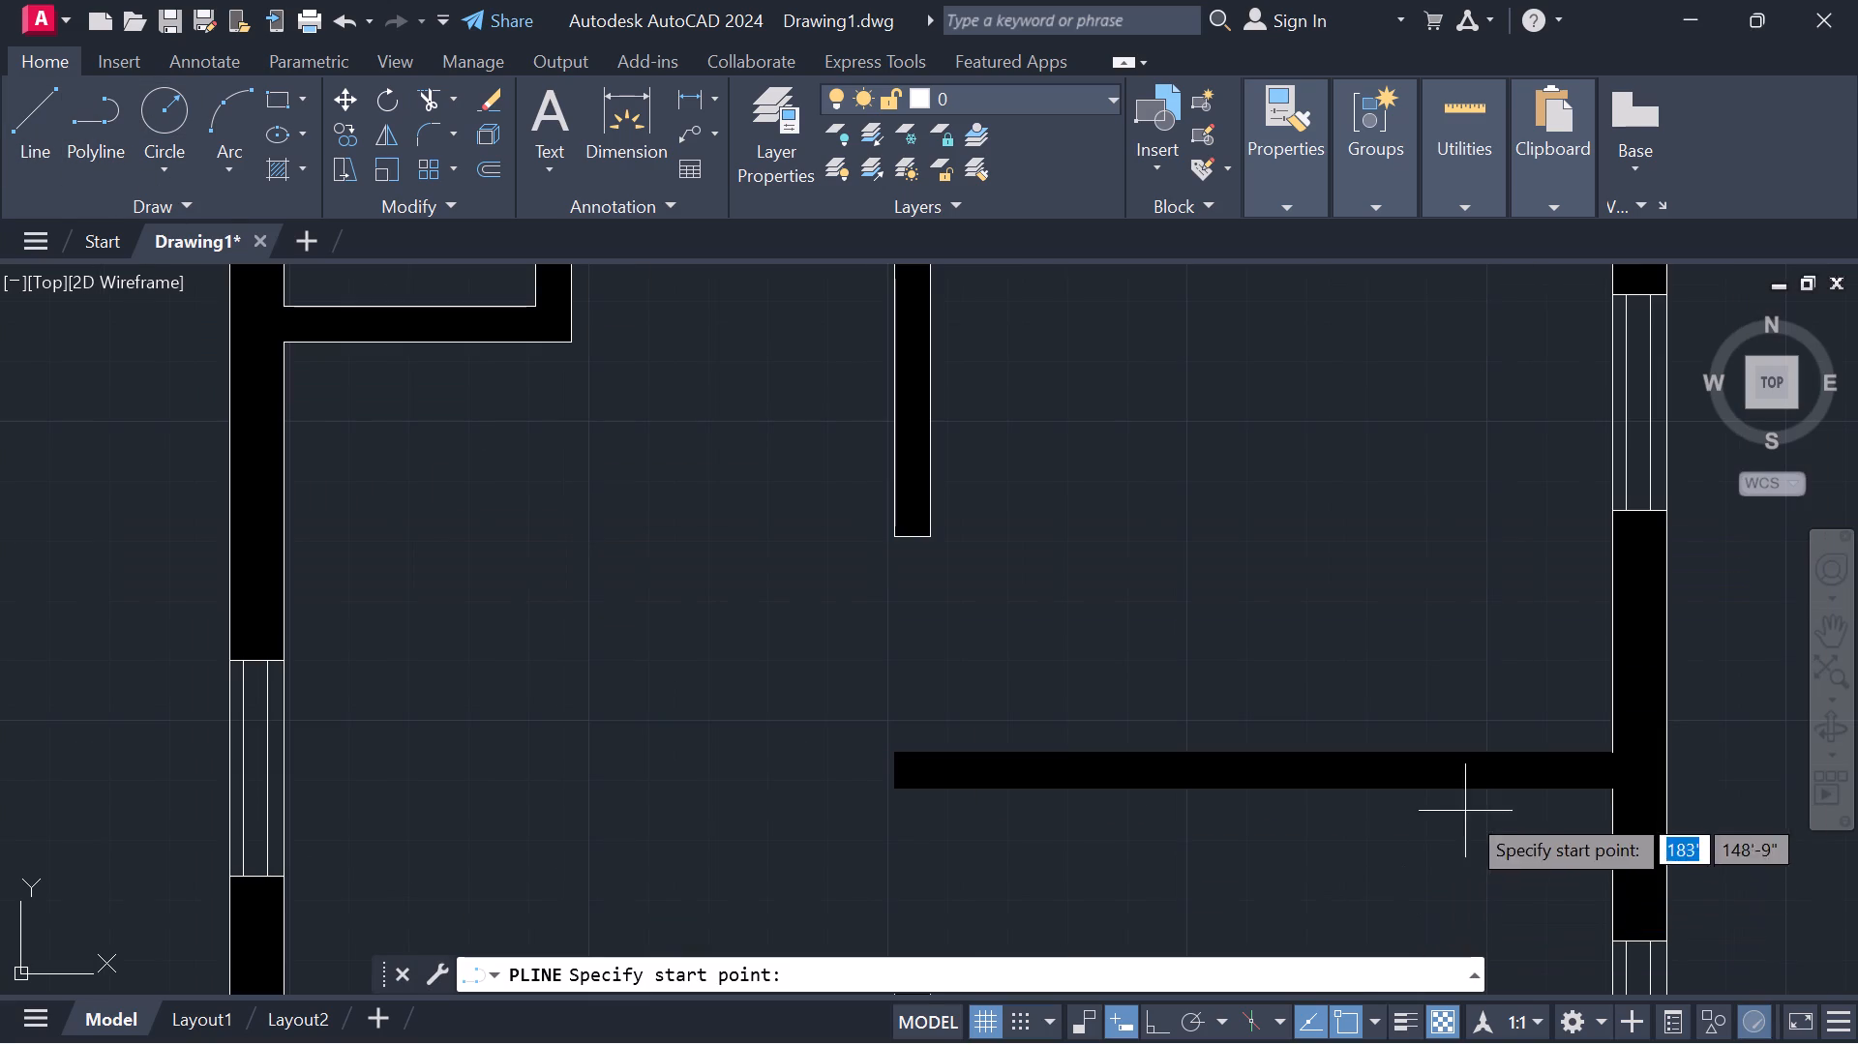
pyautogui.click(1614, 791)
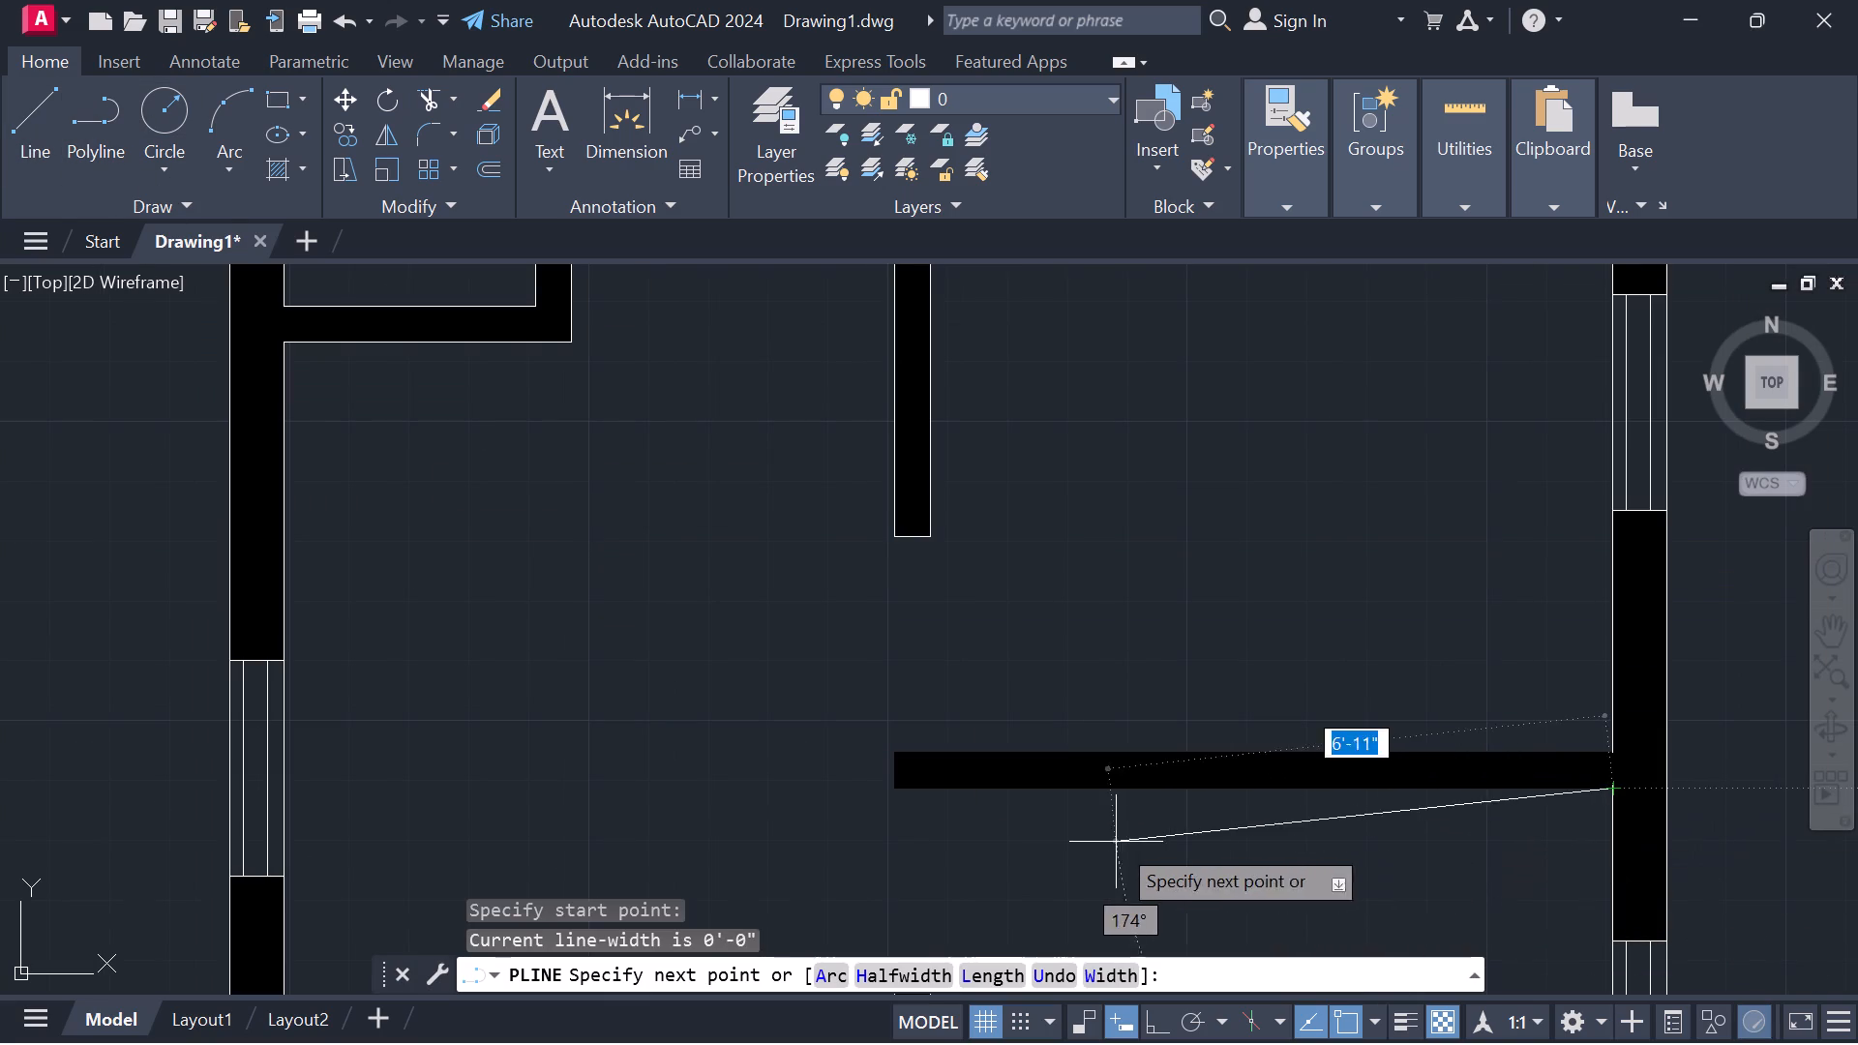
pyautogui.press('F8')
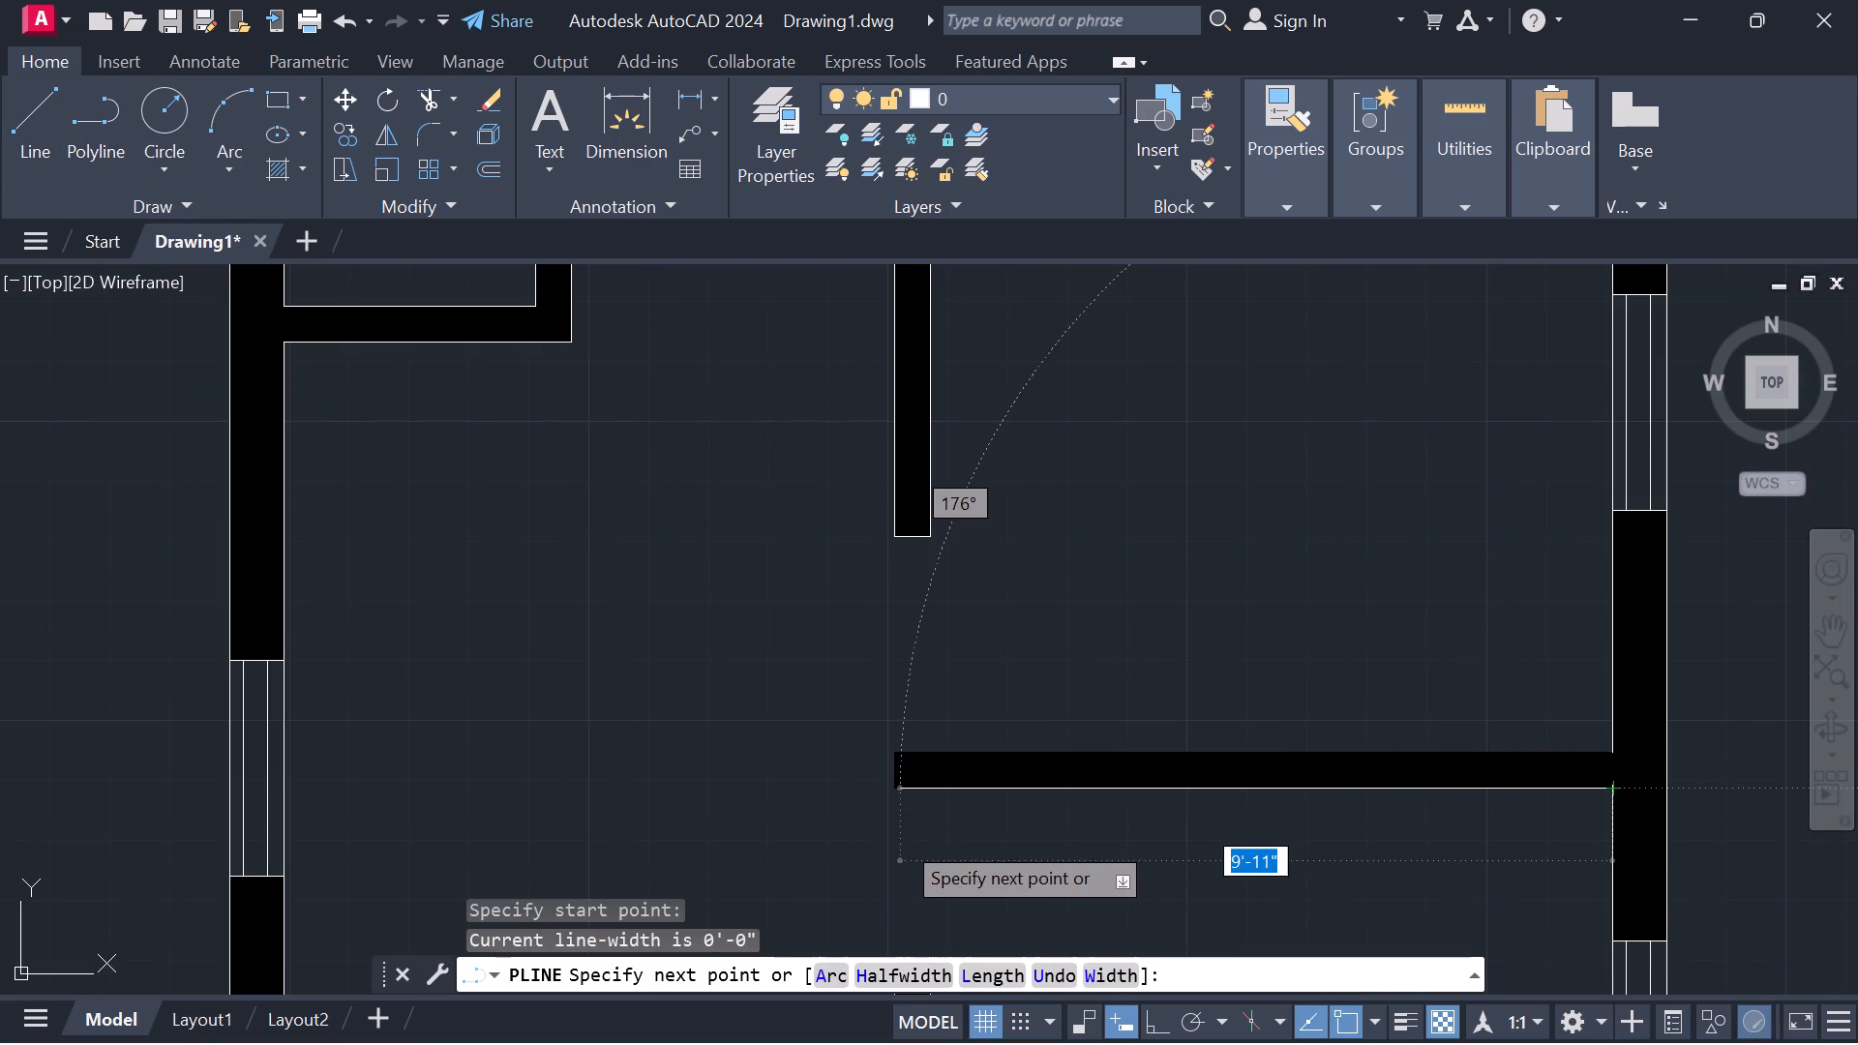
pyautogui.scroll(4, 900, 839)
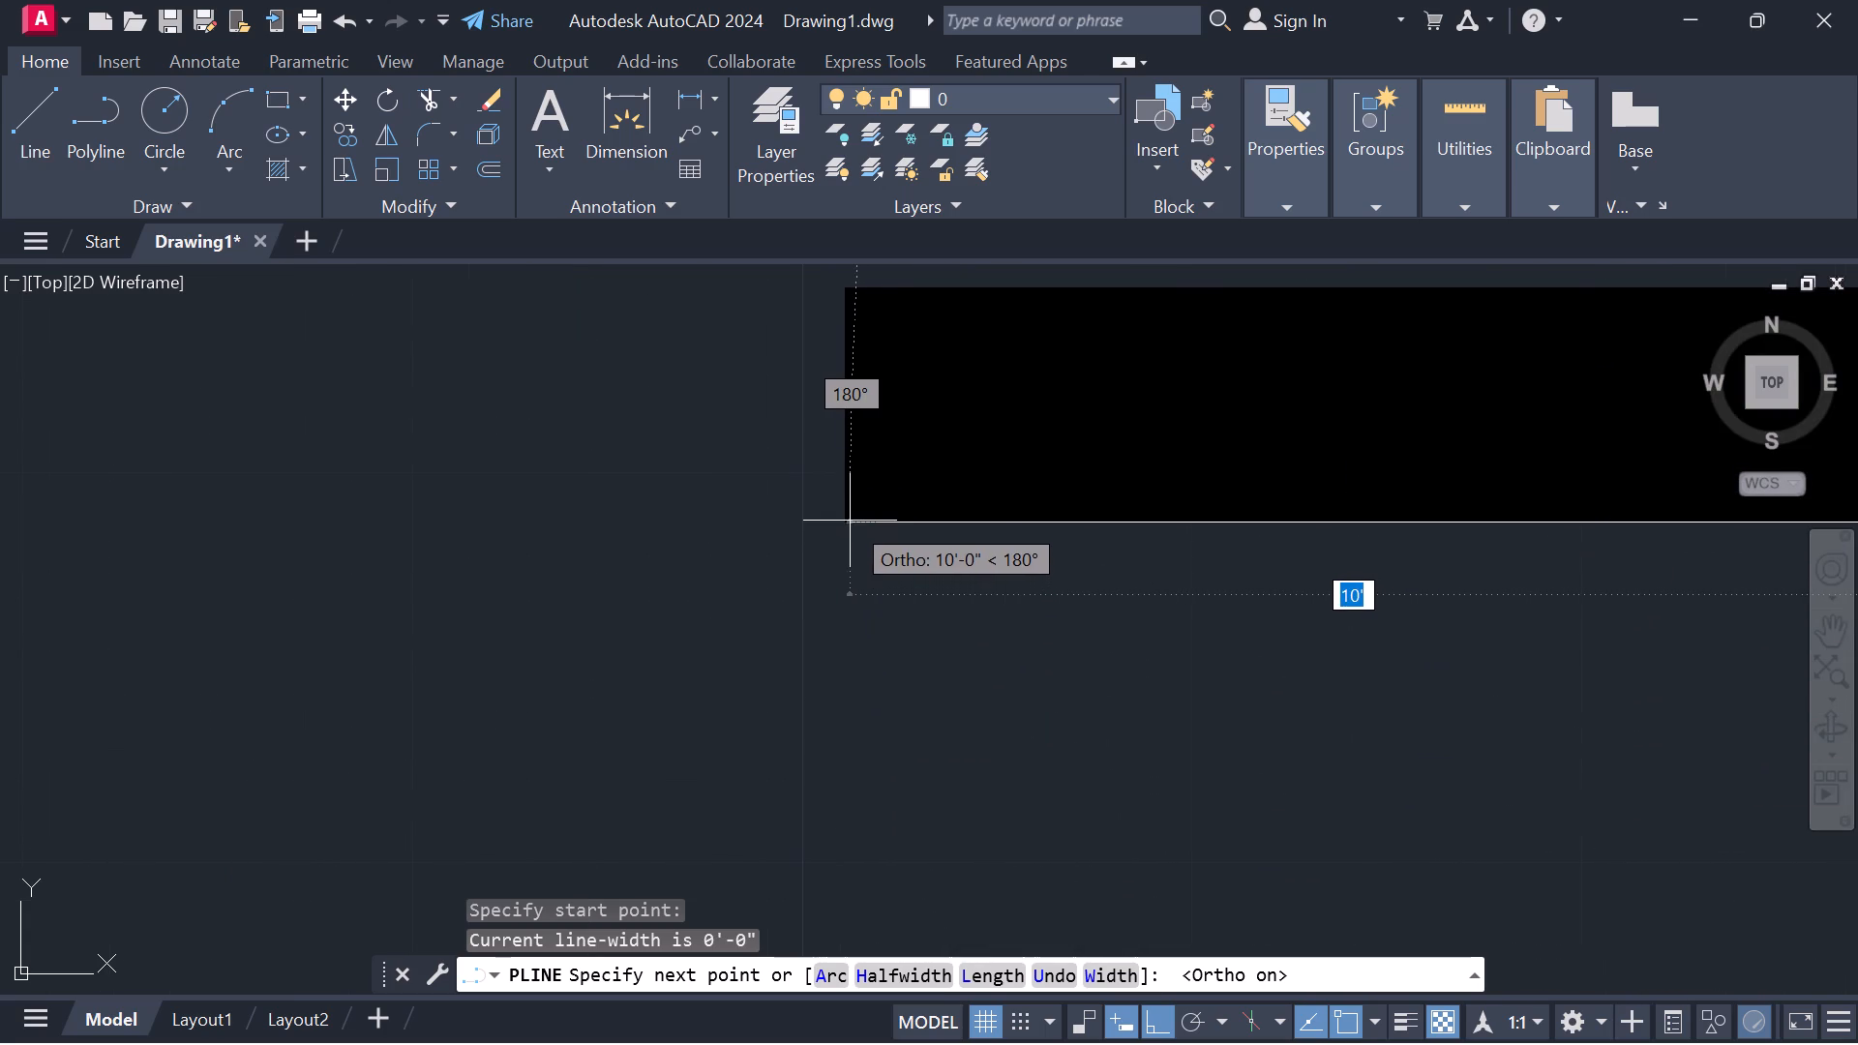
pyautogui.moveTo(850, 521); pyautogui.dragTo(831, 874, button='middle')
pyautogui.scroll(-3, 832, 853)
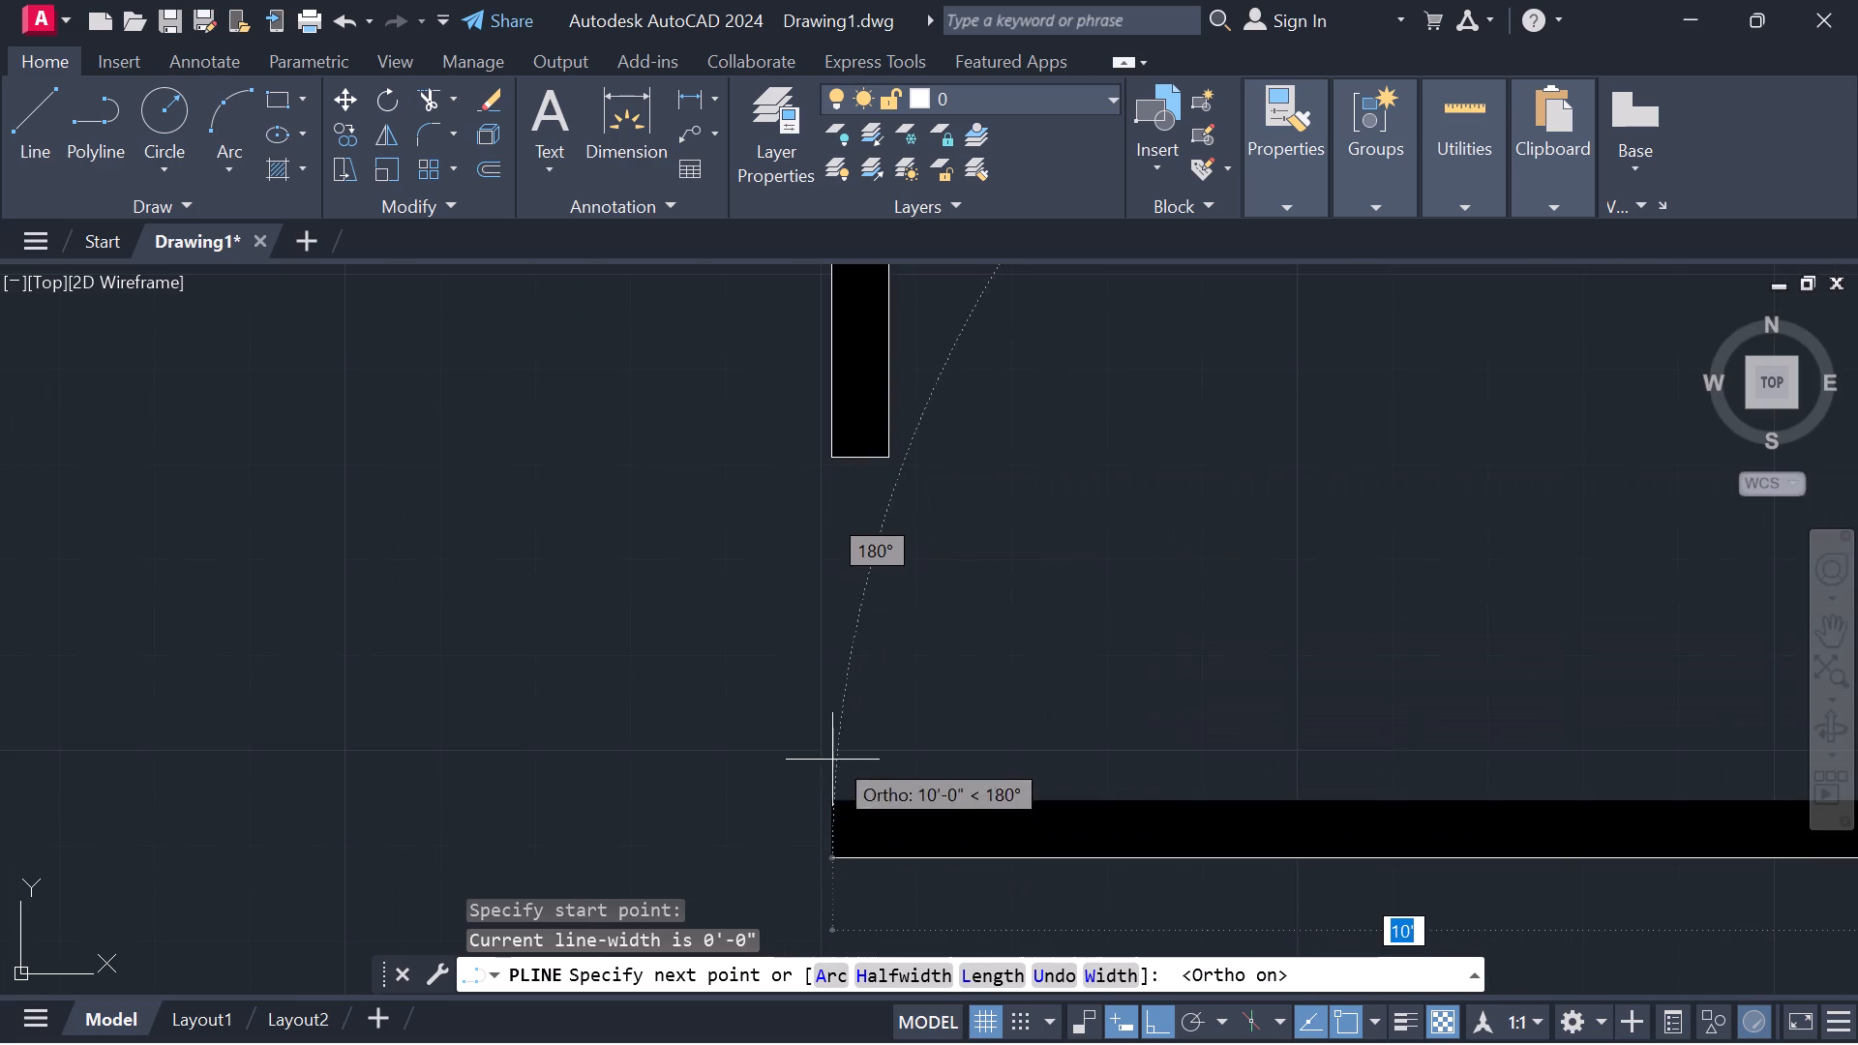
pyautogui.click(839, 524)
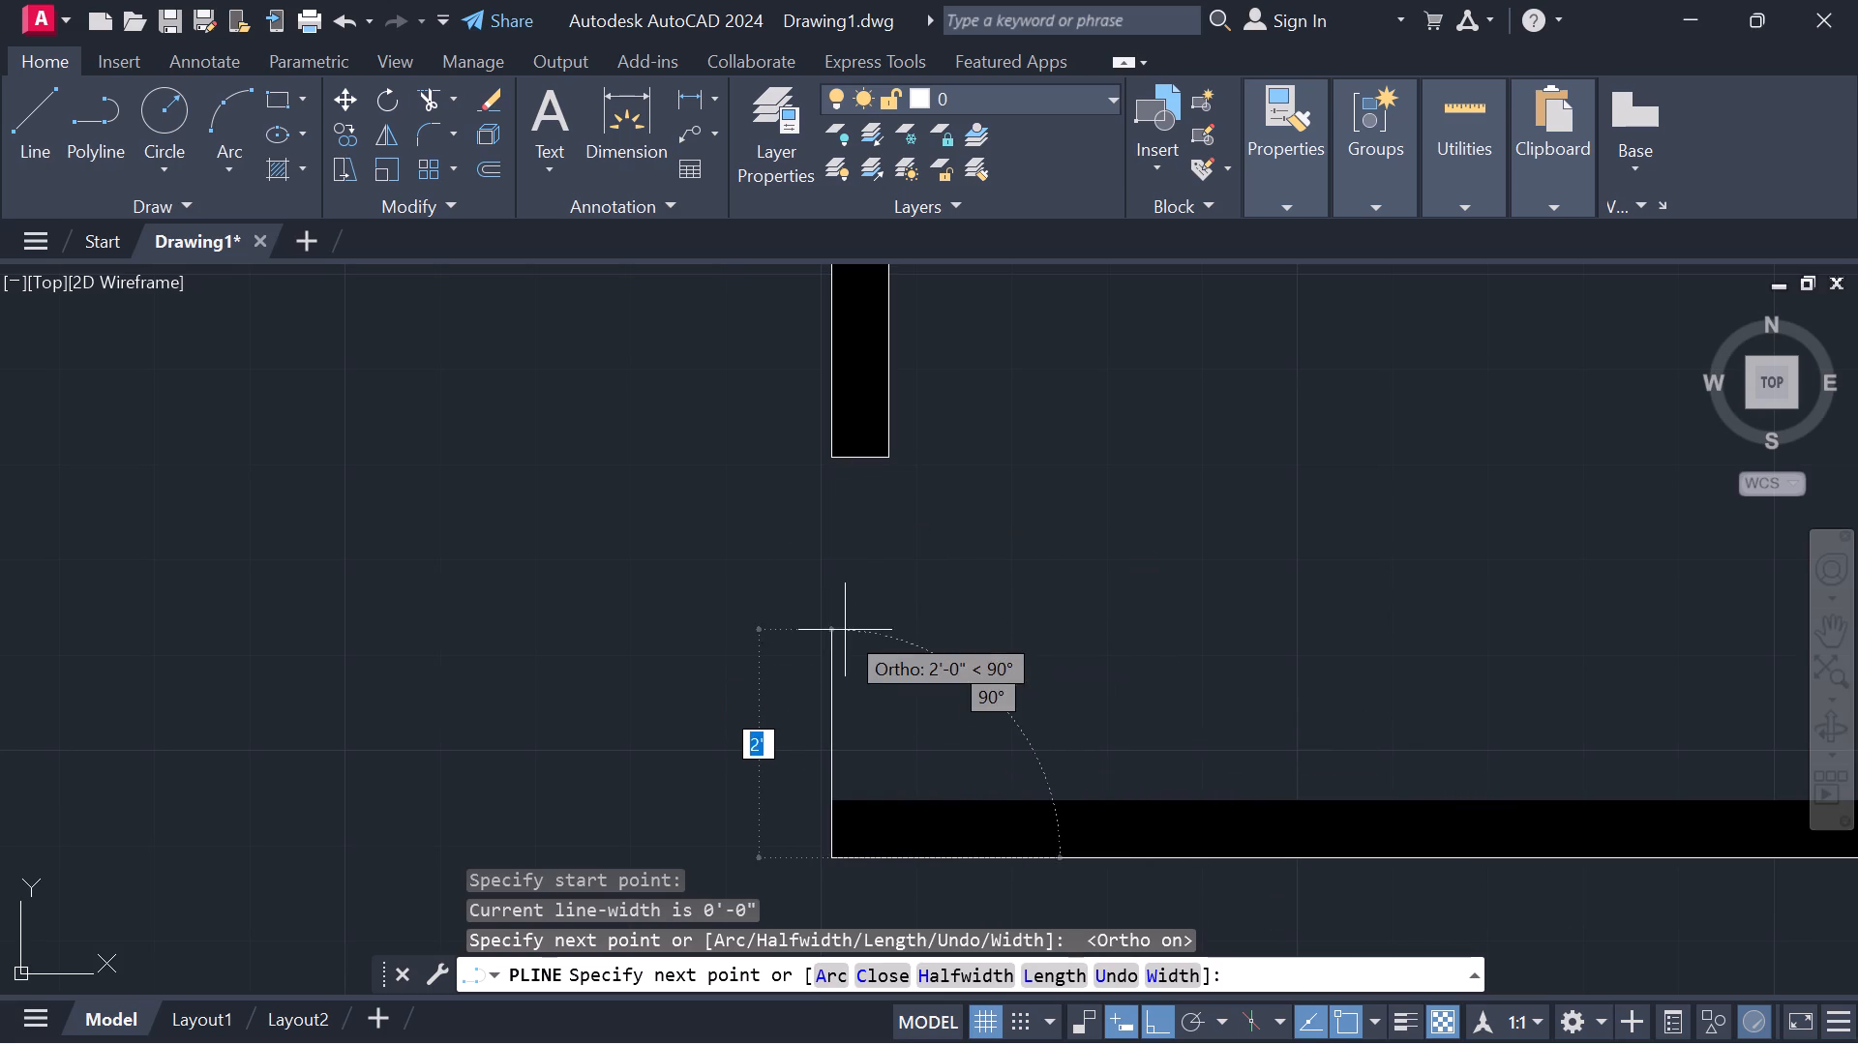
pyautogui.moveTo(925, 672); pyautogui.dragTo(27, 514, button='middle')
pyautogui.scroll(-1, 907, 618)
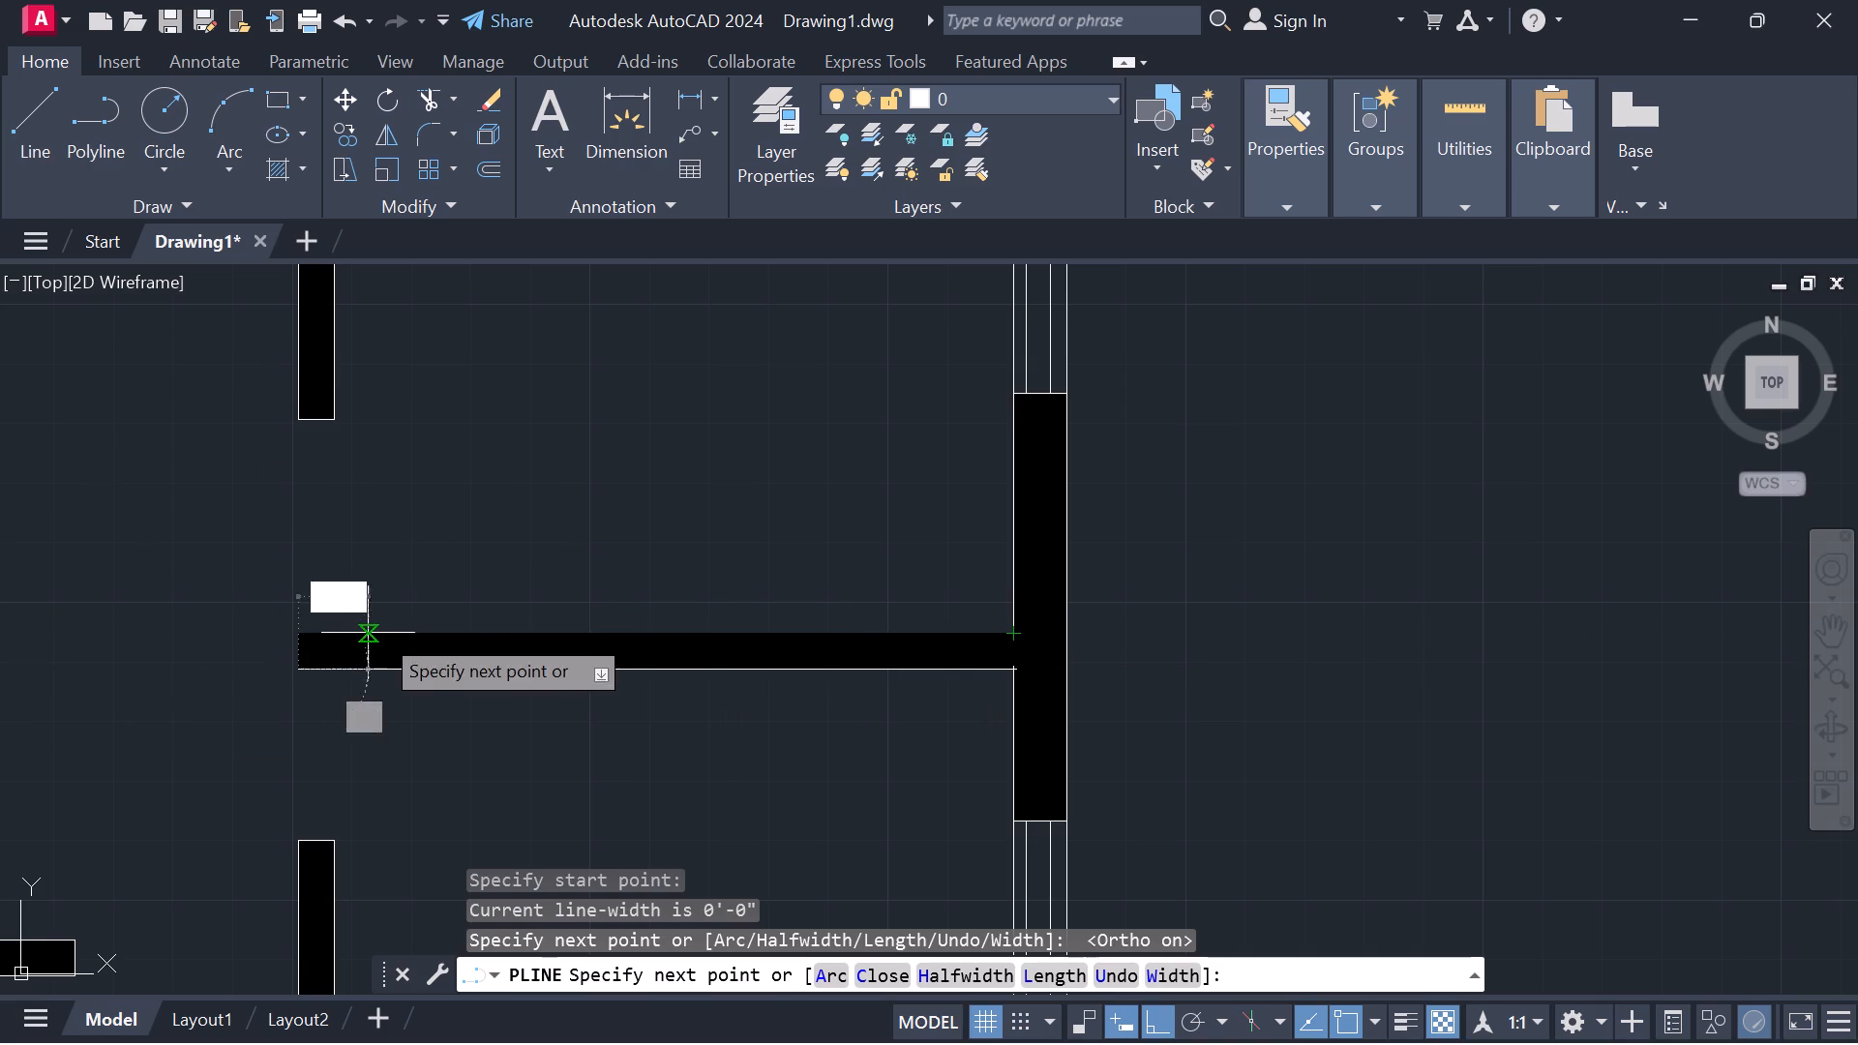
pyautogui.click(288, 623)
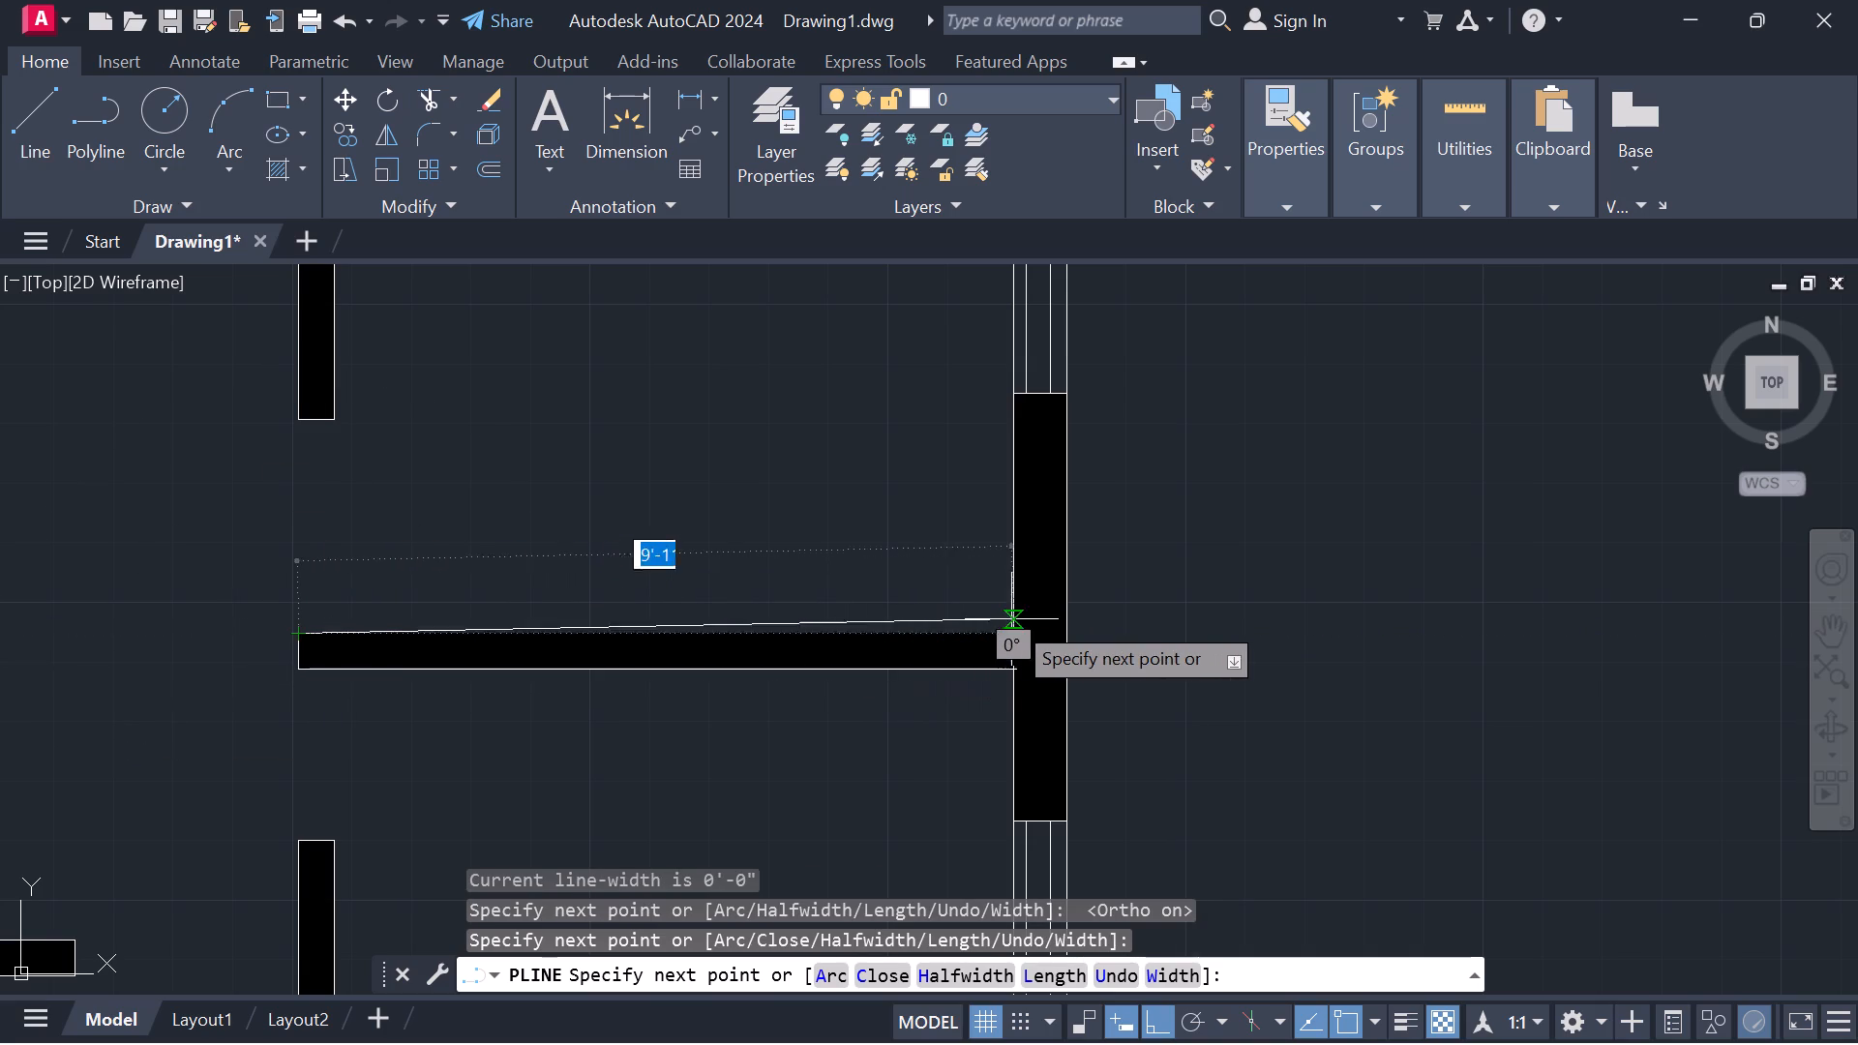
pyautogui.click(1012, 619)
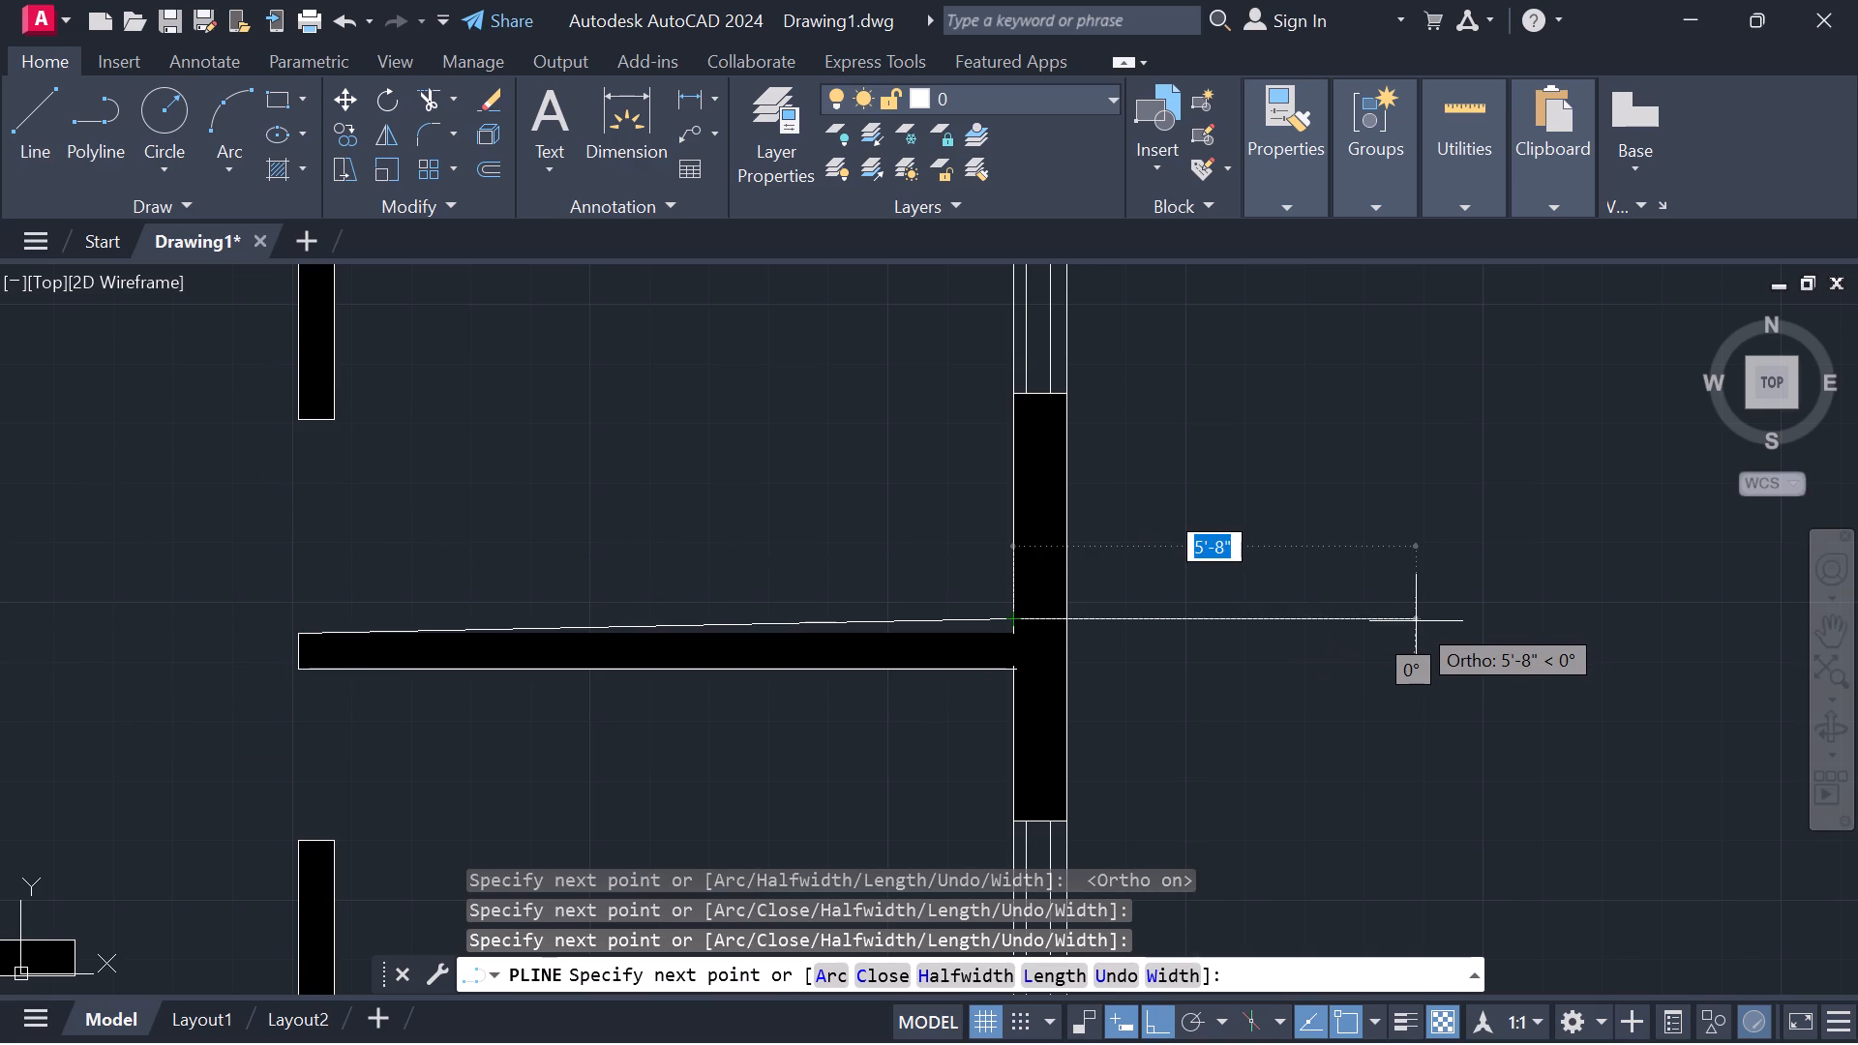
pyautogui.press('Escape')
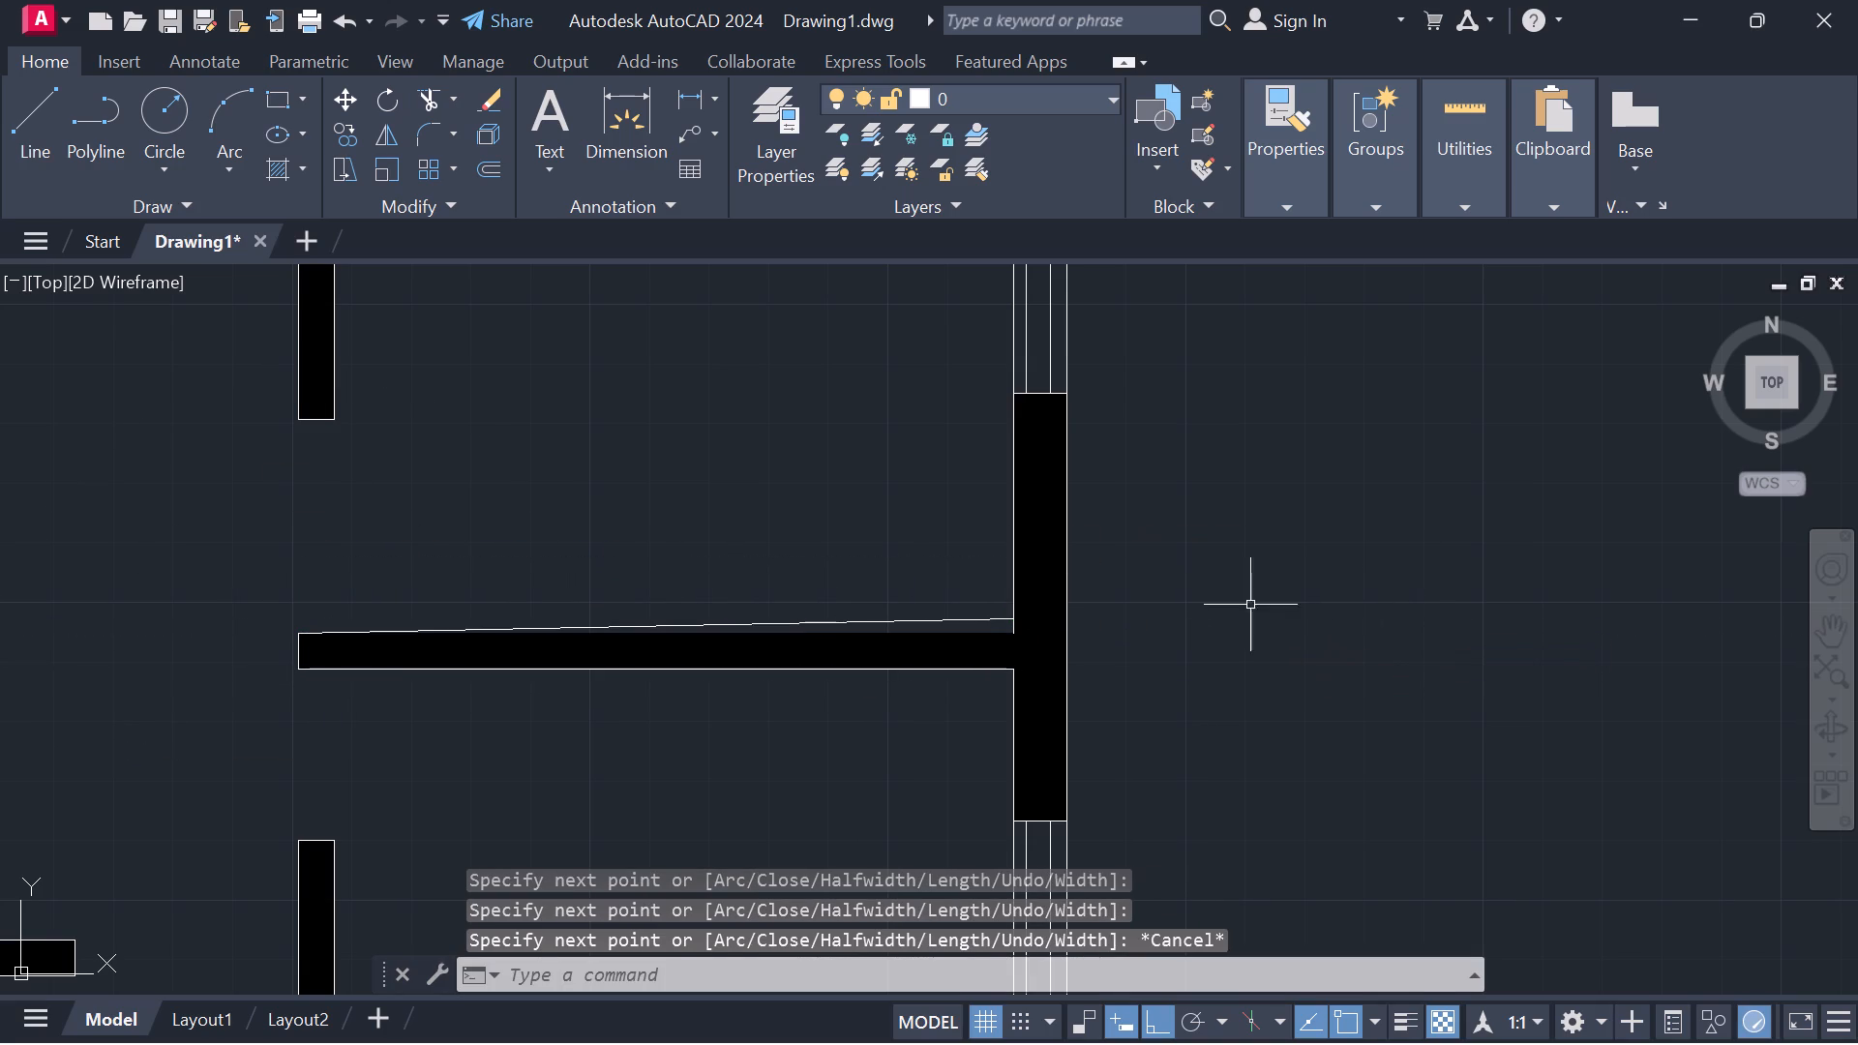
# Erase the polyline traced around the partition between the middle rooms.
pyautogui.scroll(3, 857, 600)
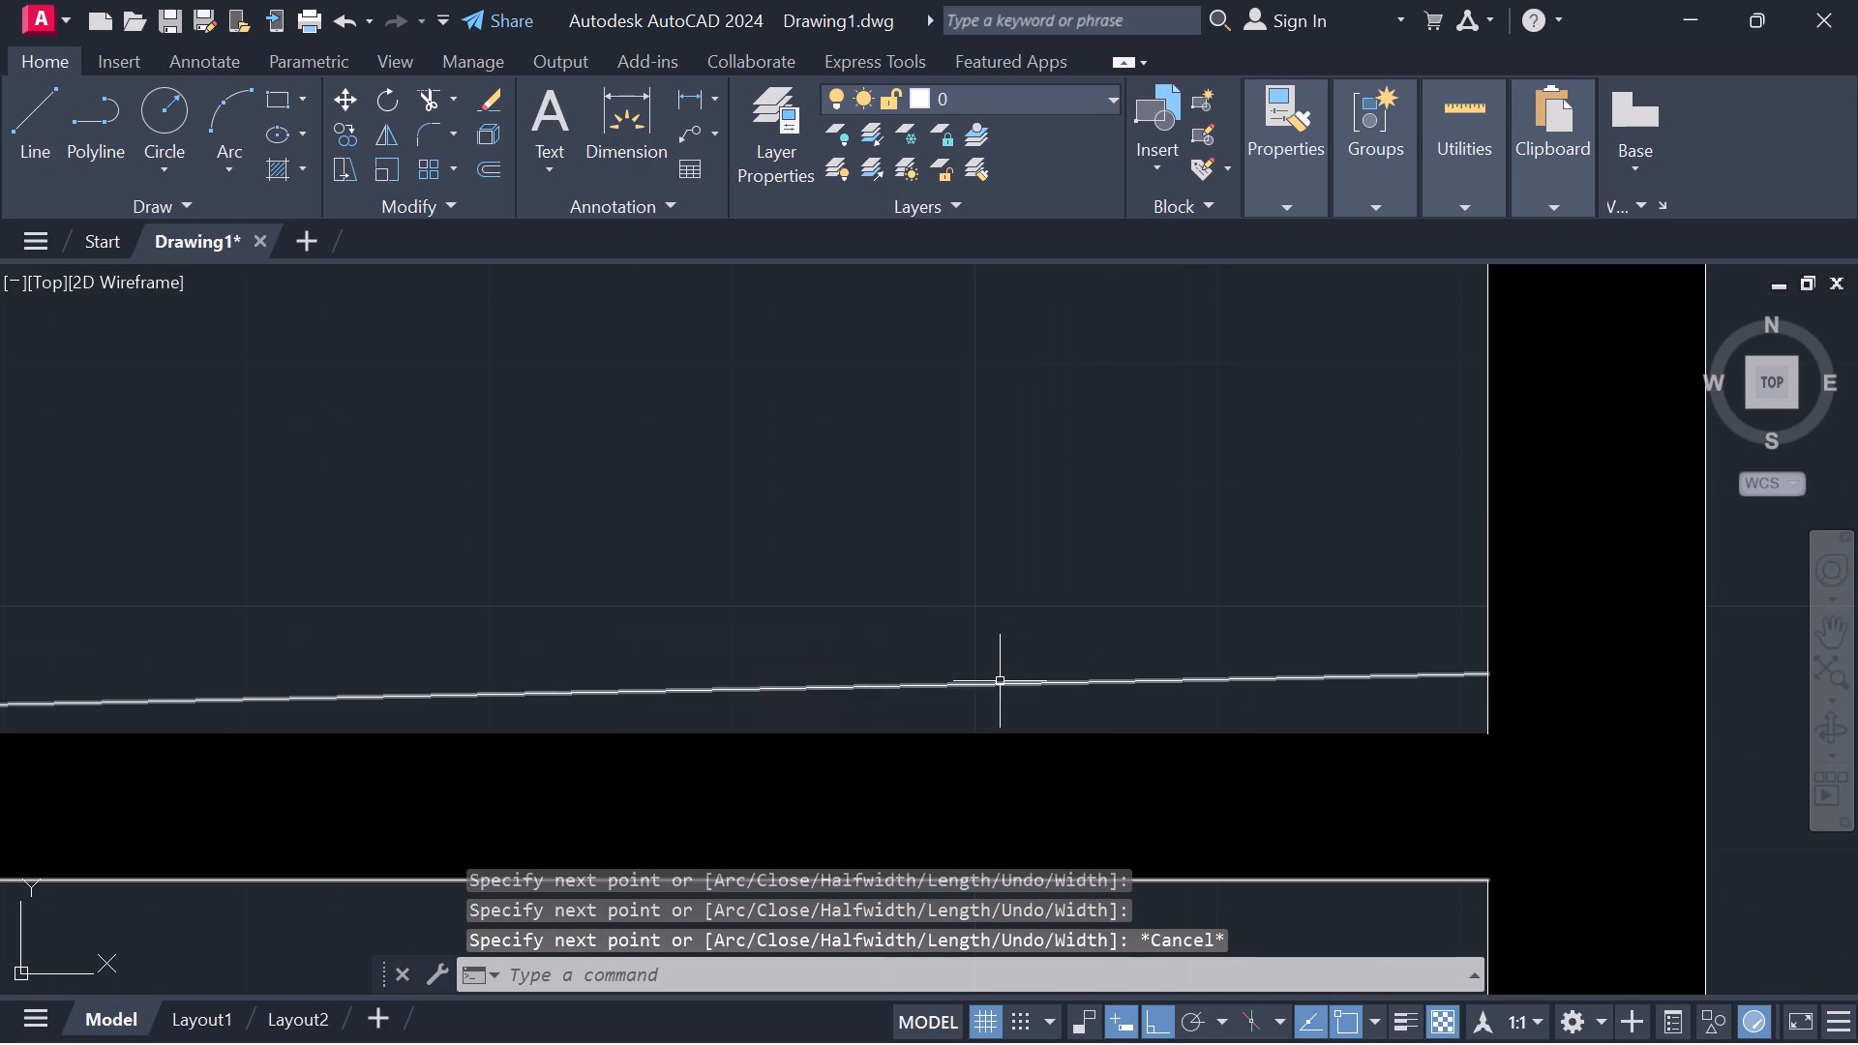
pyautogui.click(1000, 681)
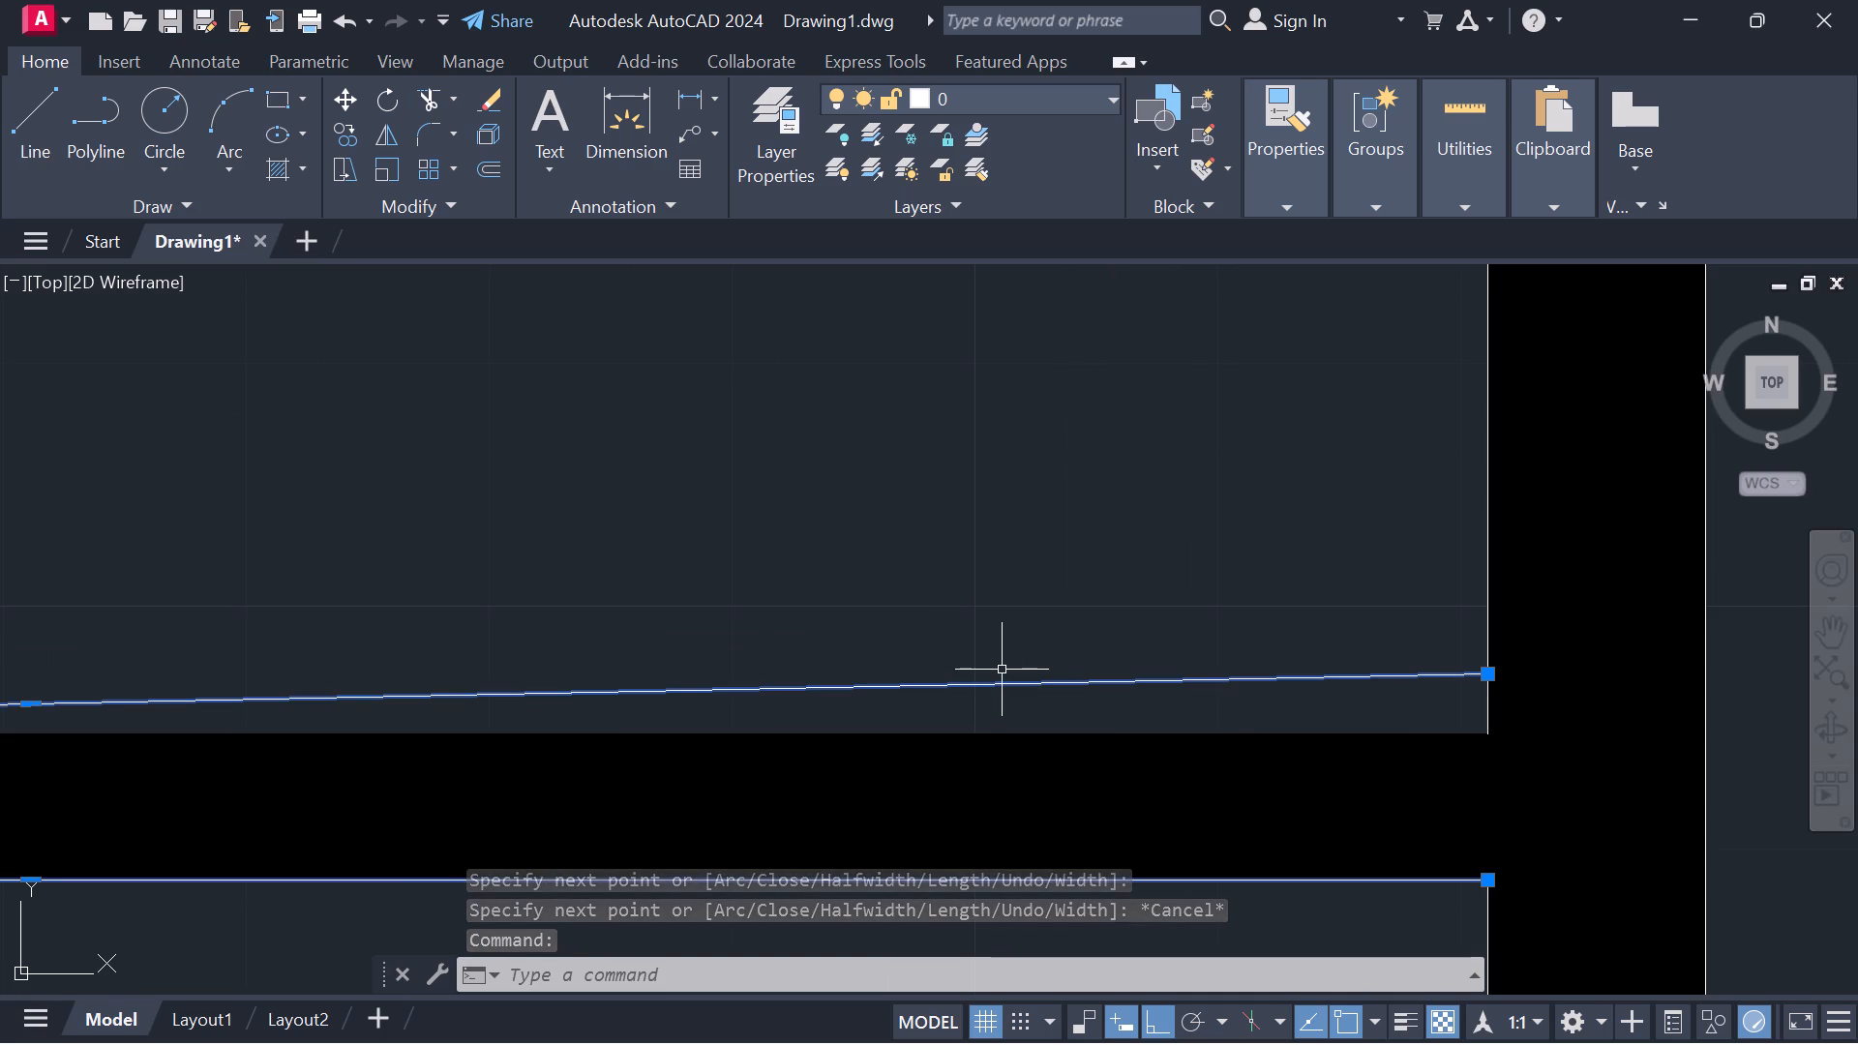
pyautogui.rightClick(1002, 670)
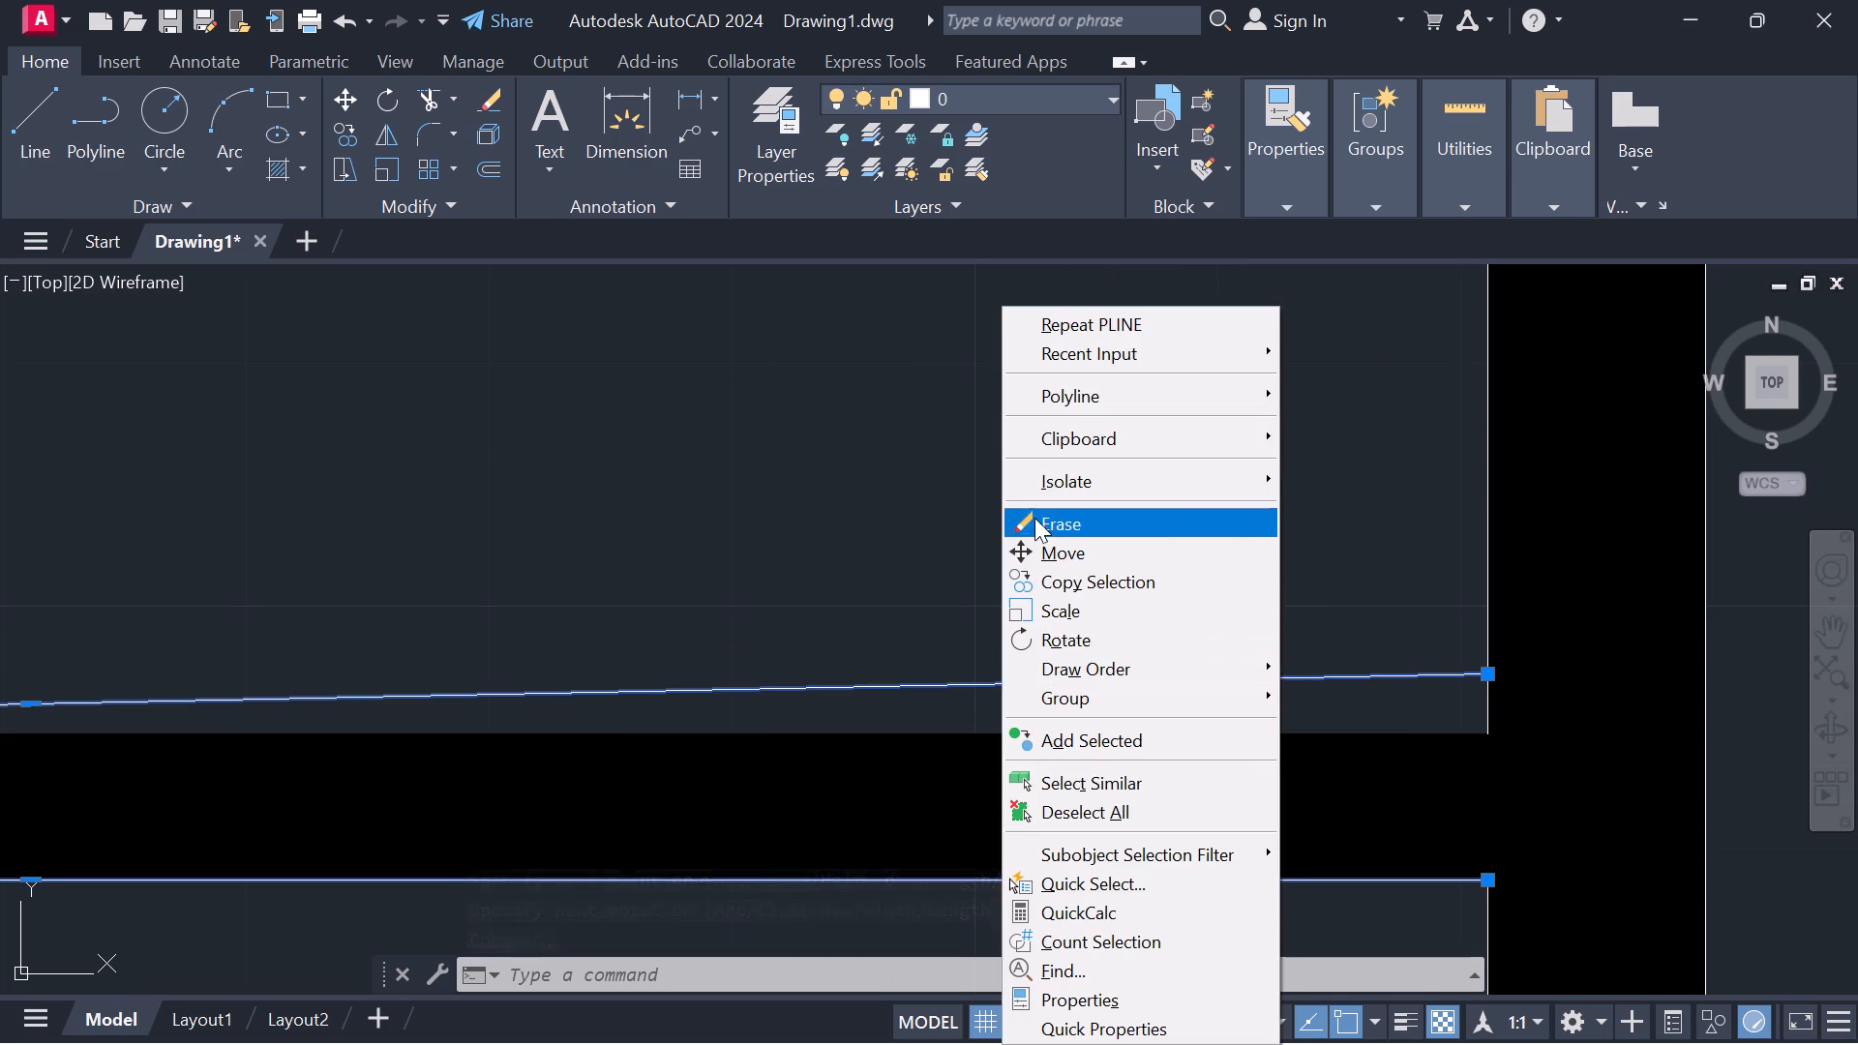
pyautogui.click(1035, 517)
# Draw lines along the partition's upper edge from the outer wall, down its free end about 6", and back along its lower edge.
pyautogui.click(0, 133)
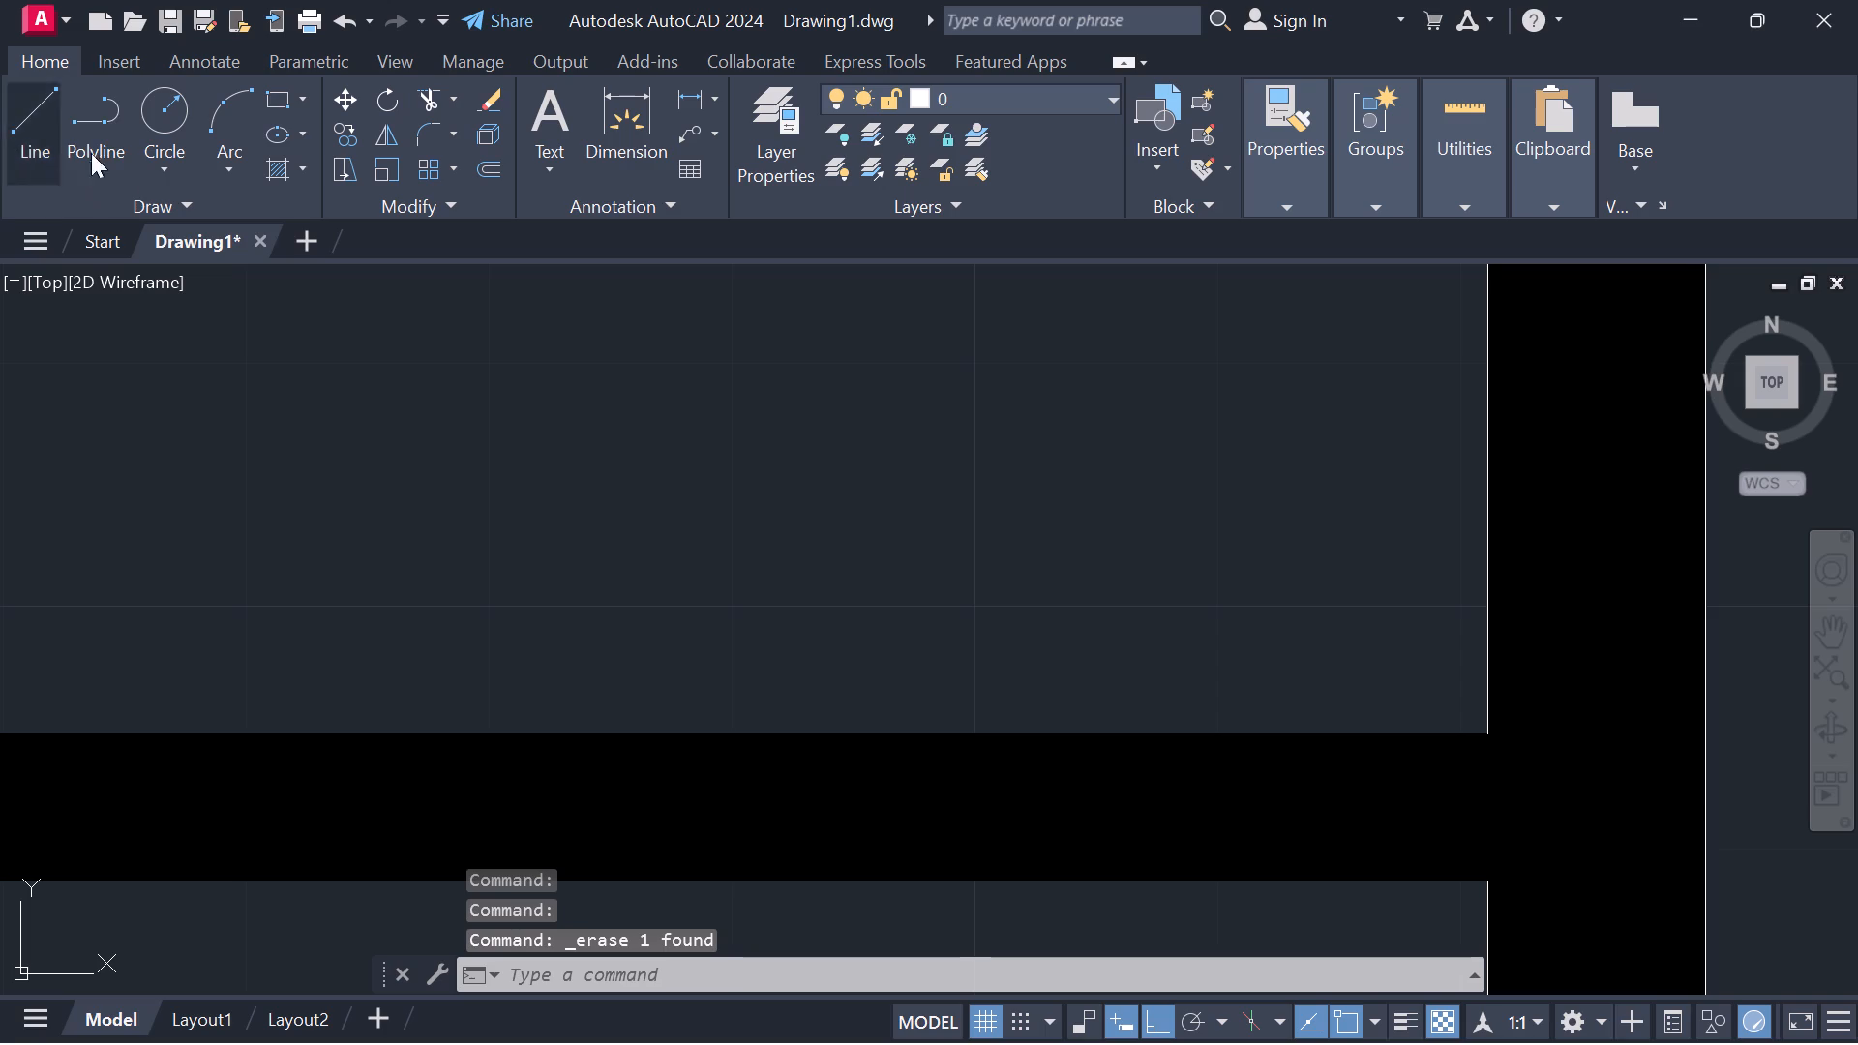
pyautogui.click(16, 117)
pyautogui.moveTo(1027, 716); pyautogui.dragTo(1340, 578, button='middle')
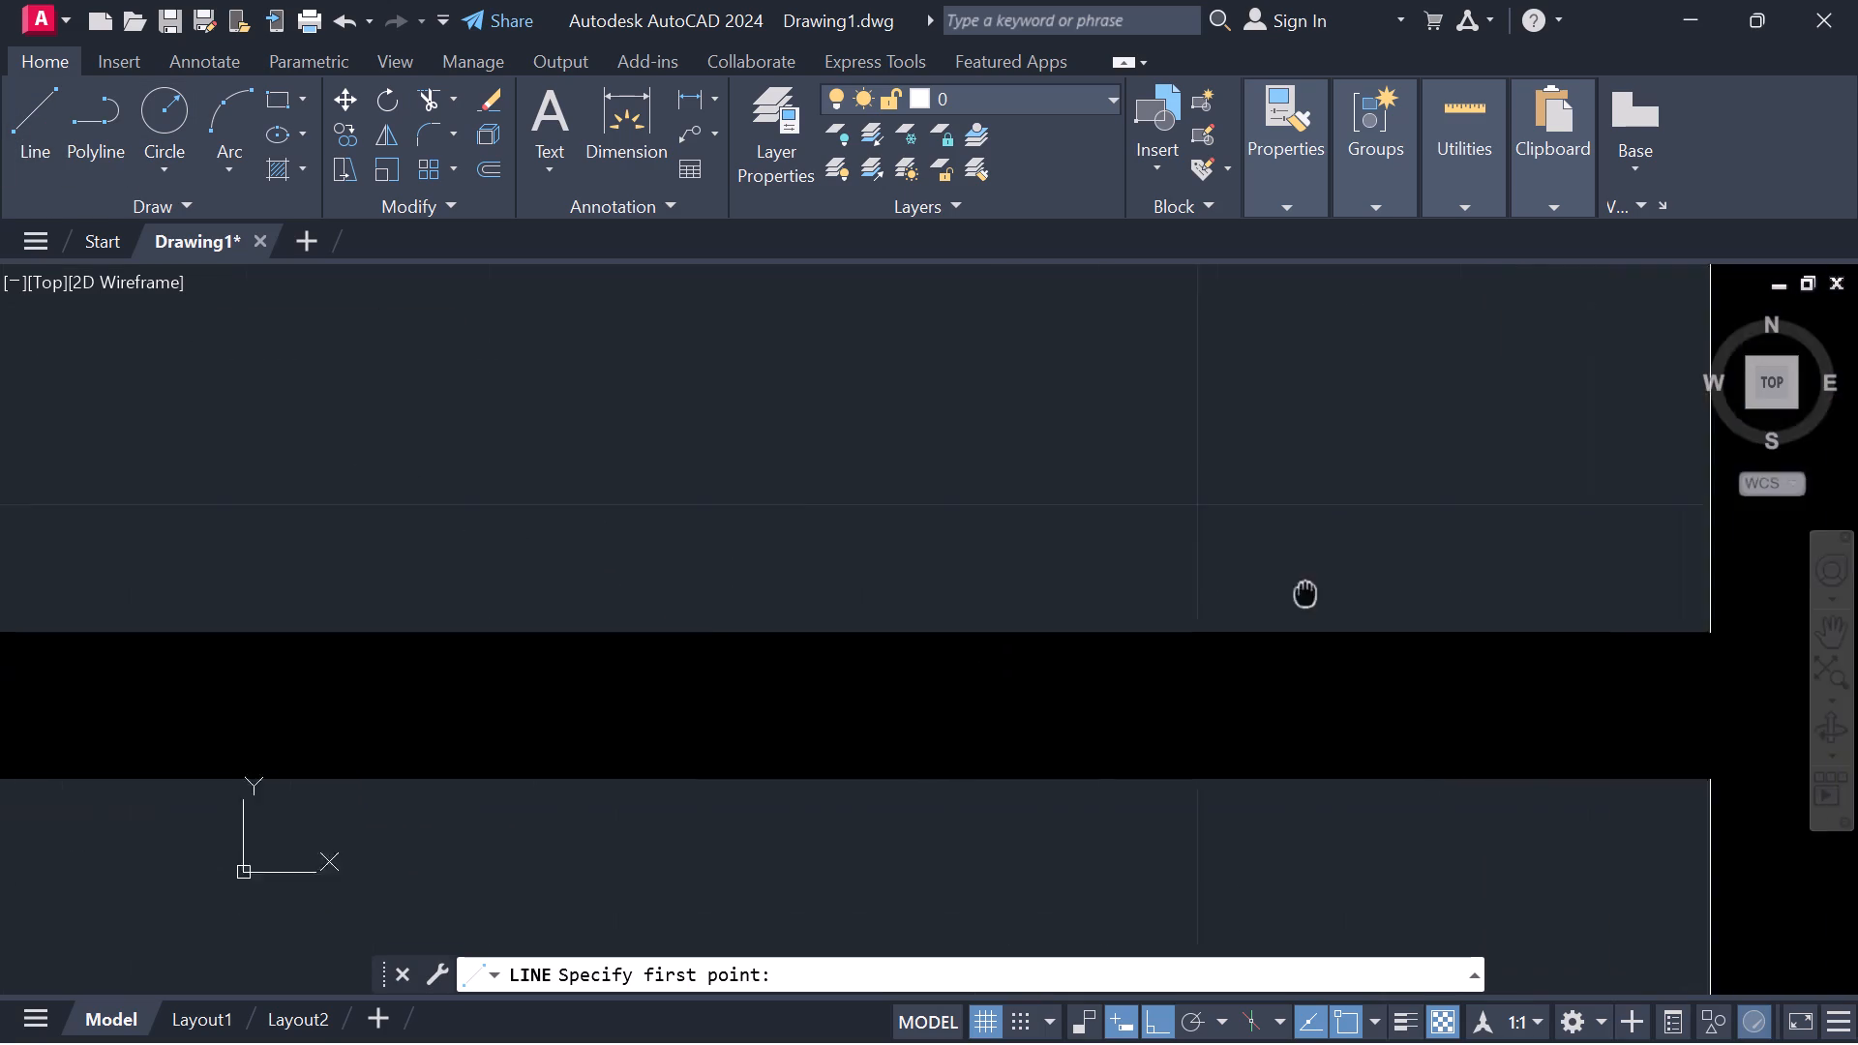
pyautogui.moveTo(1340, 578); pyautogui.dragTo(1366, 570, button='middle')
pyautogui.scroll(-3, 1365, 561)
pyautogui.click(1481, 568)
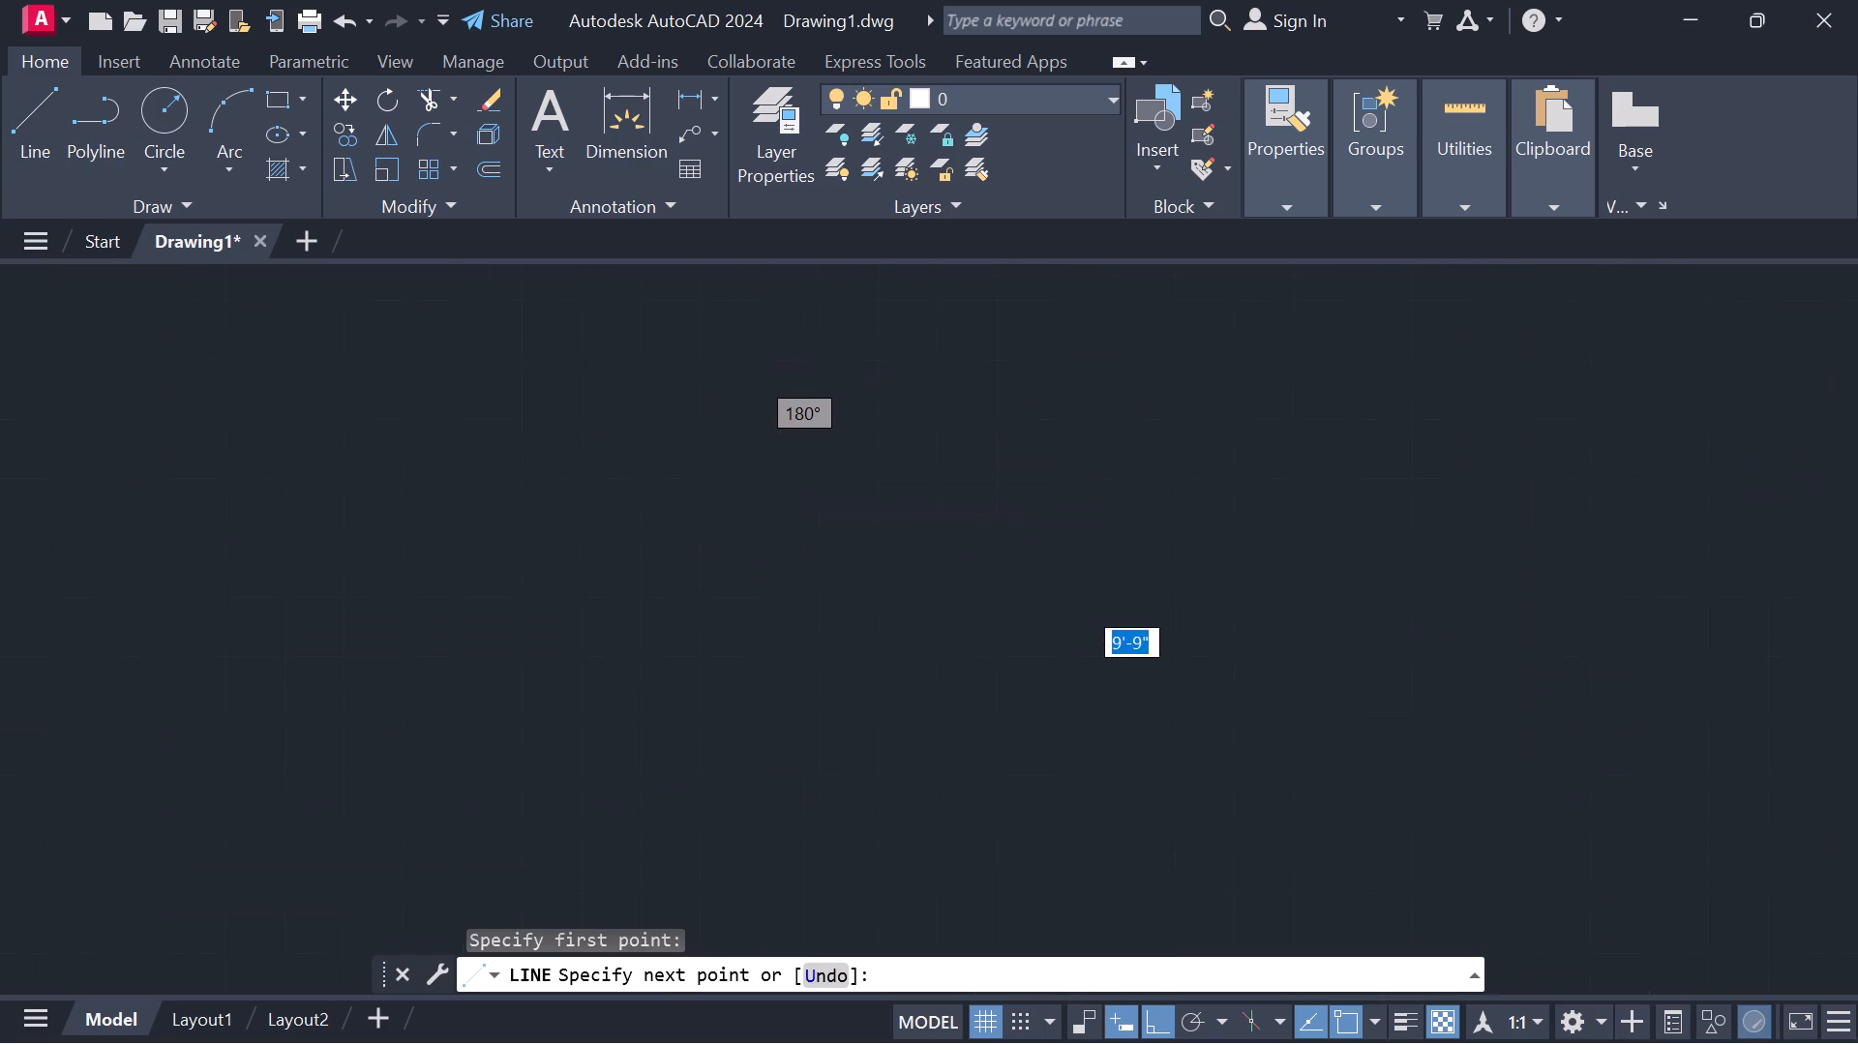
pyautogui.click(760, 525)
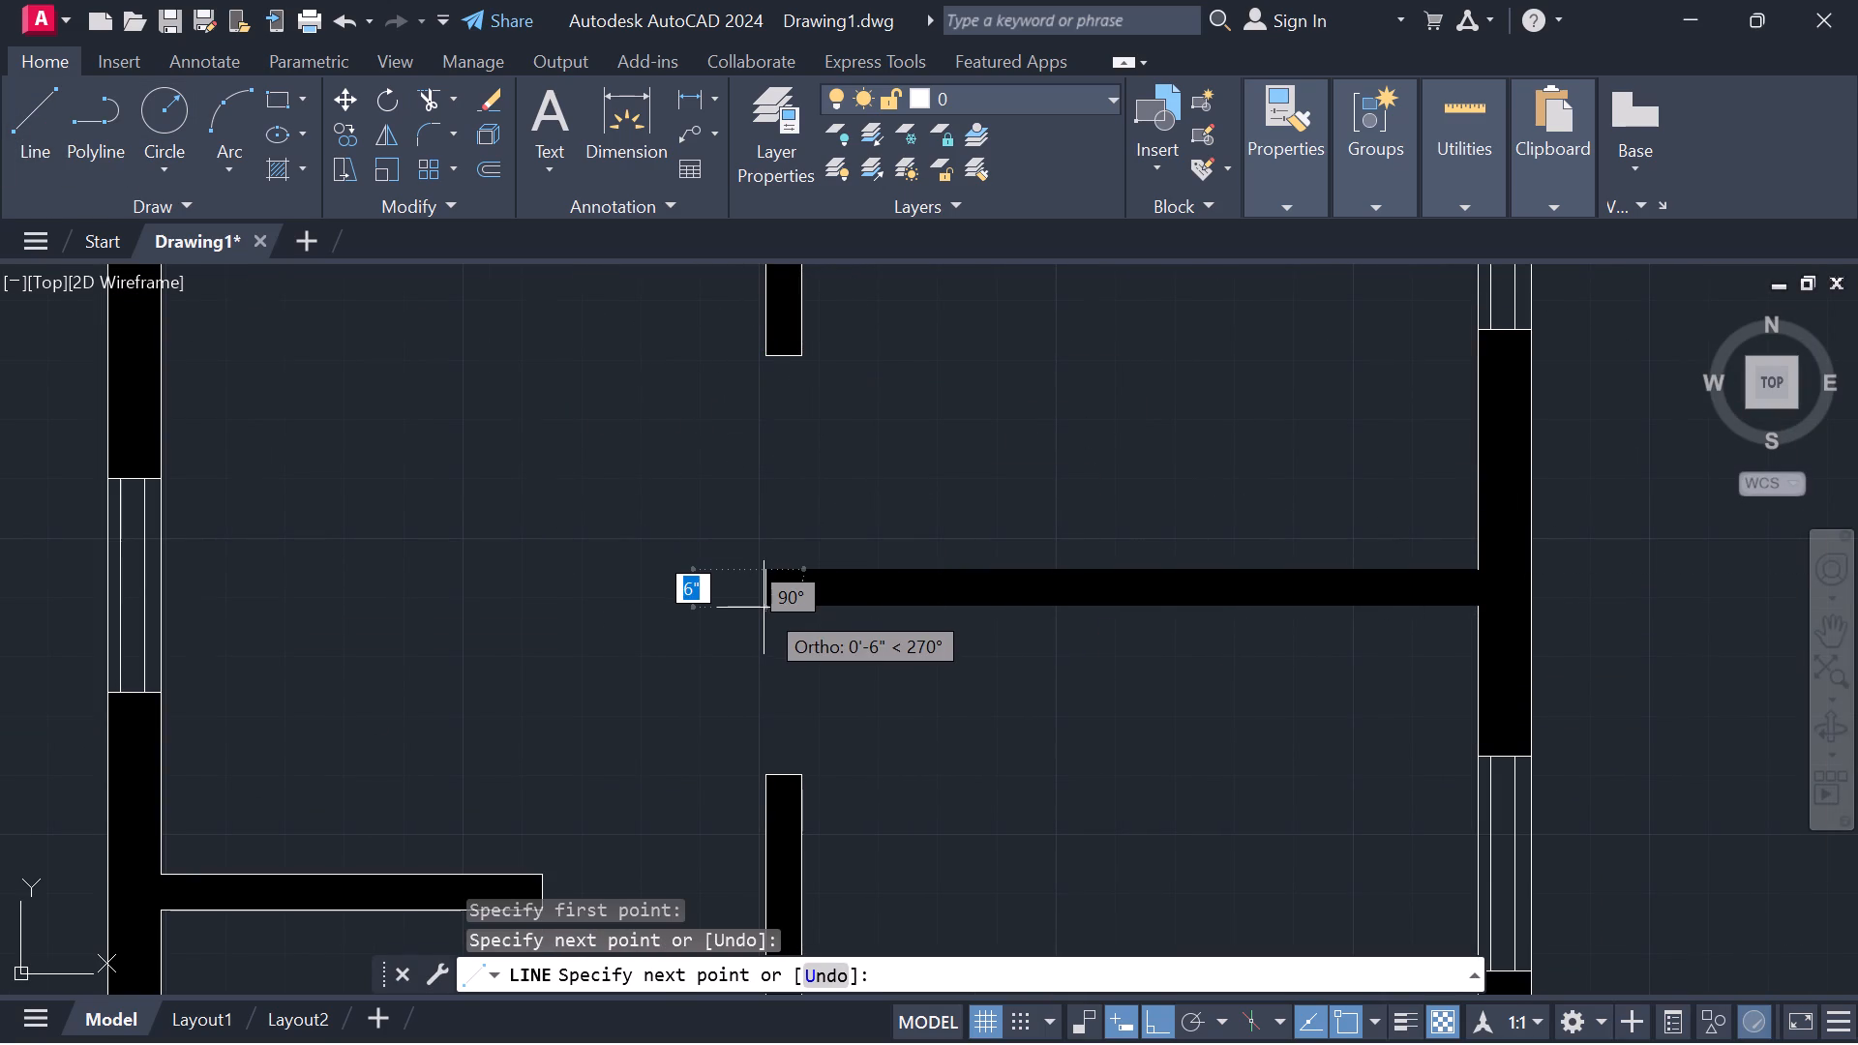
pyautogui.click(768, 609)
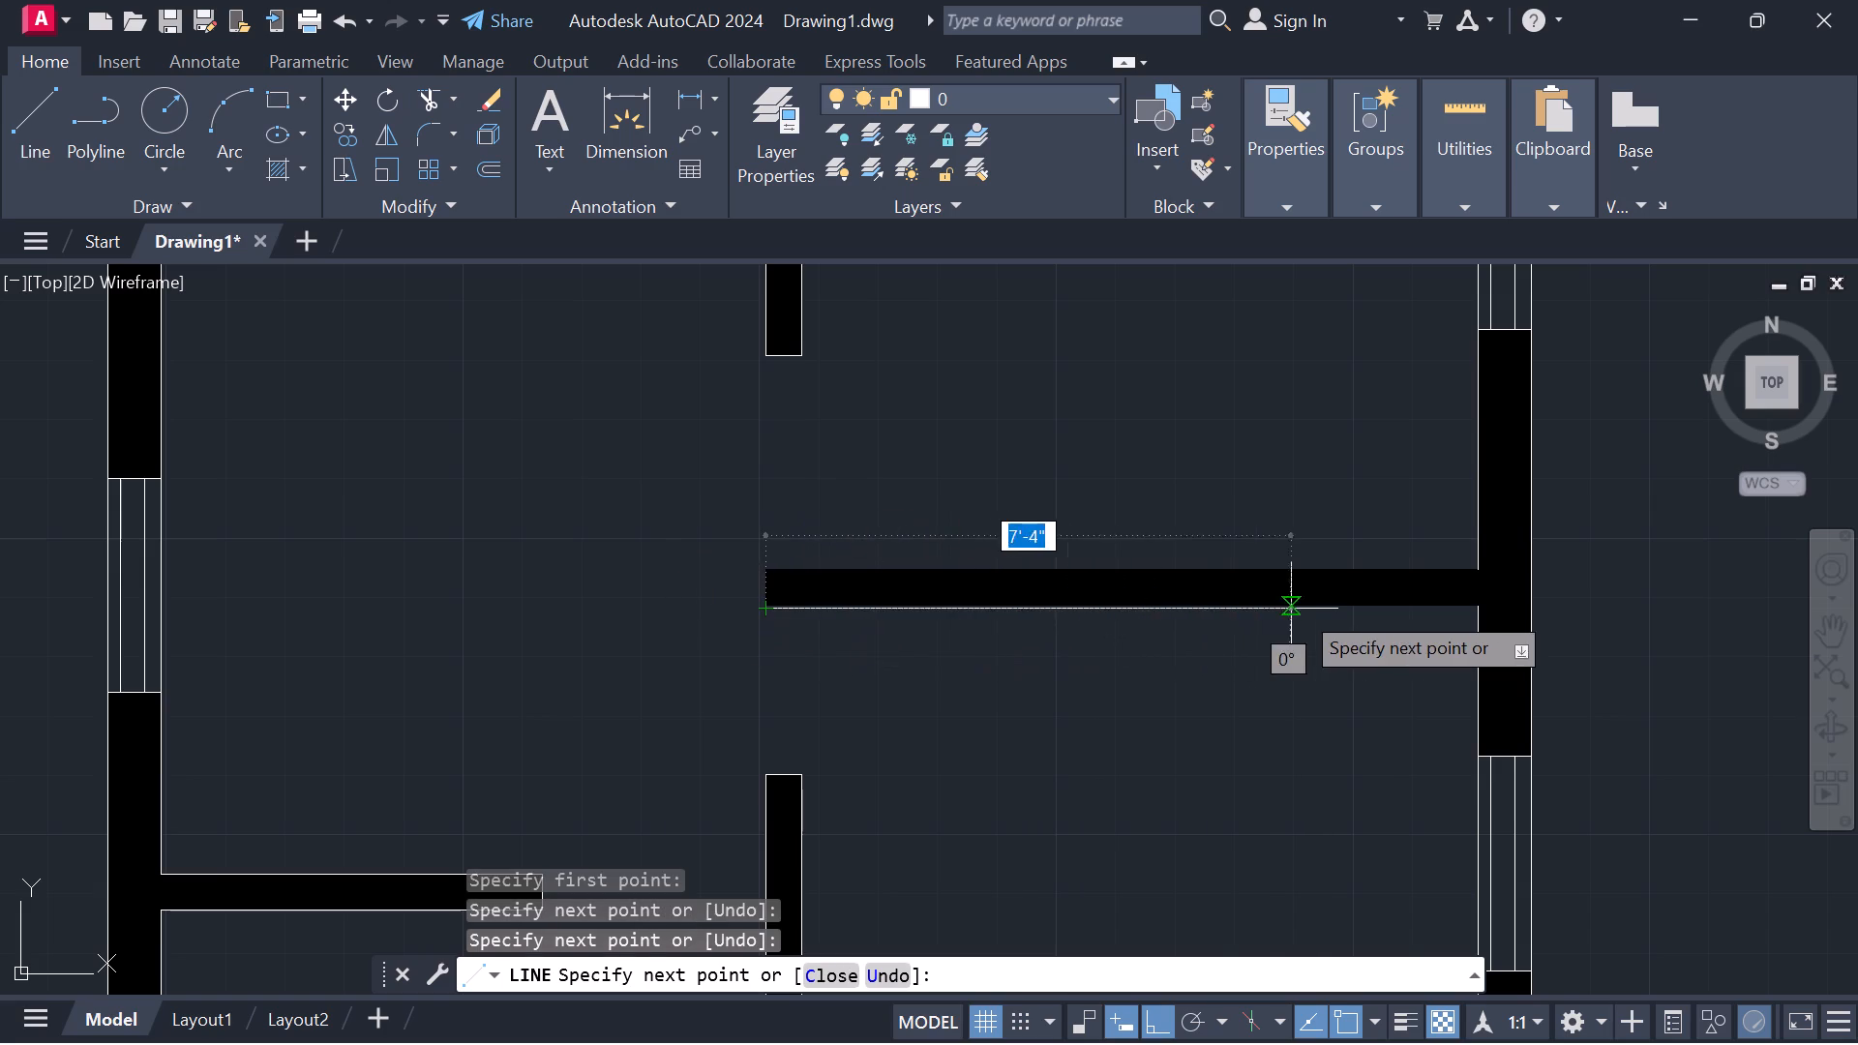
pyautogui.click(1478, 605)
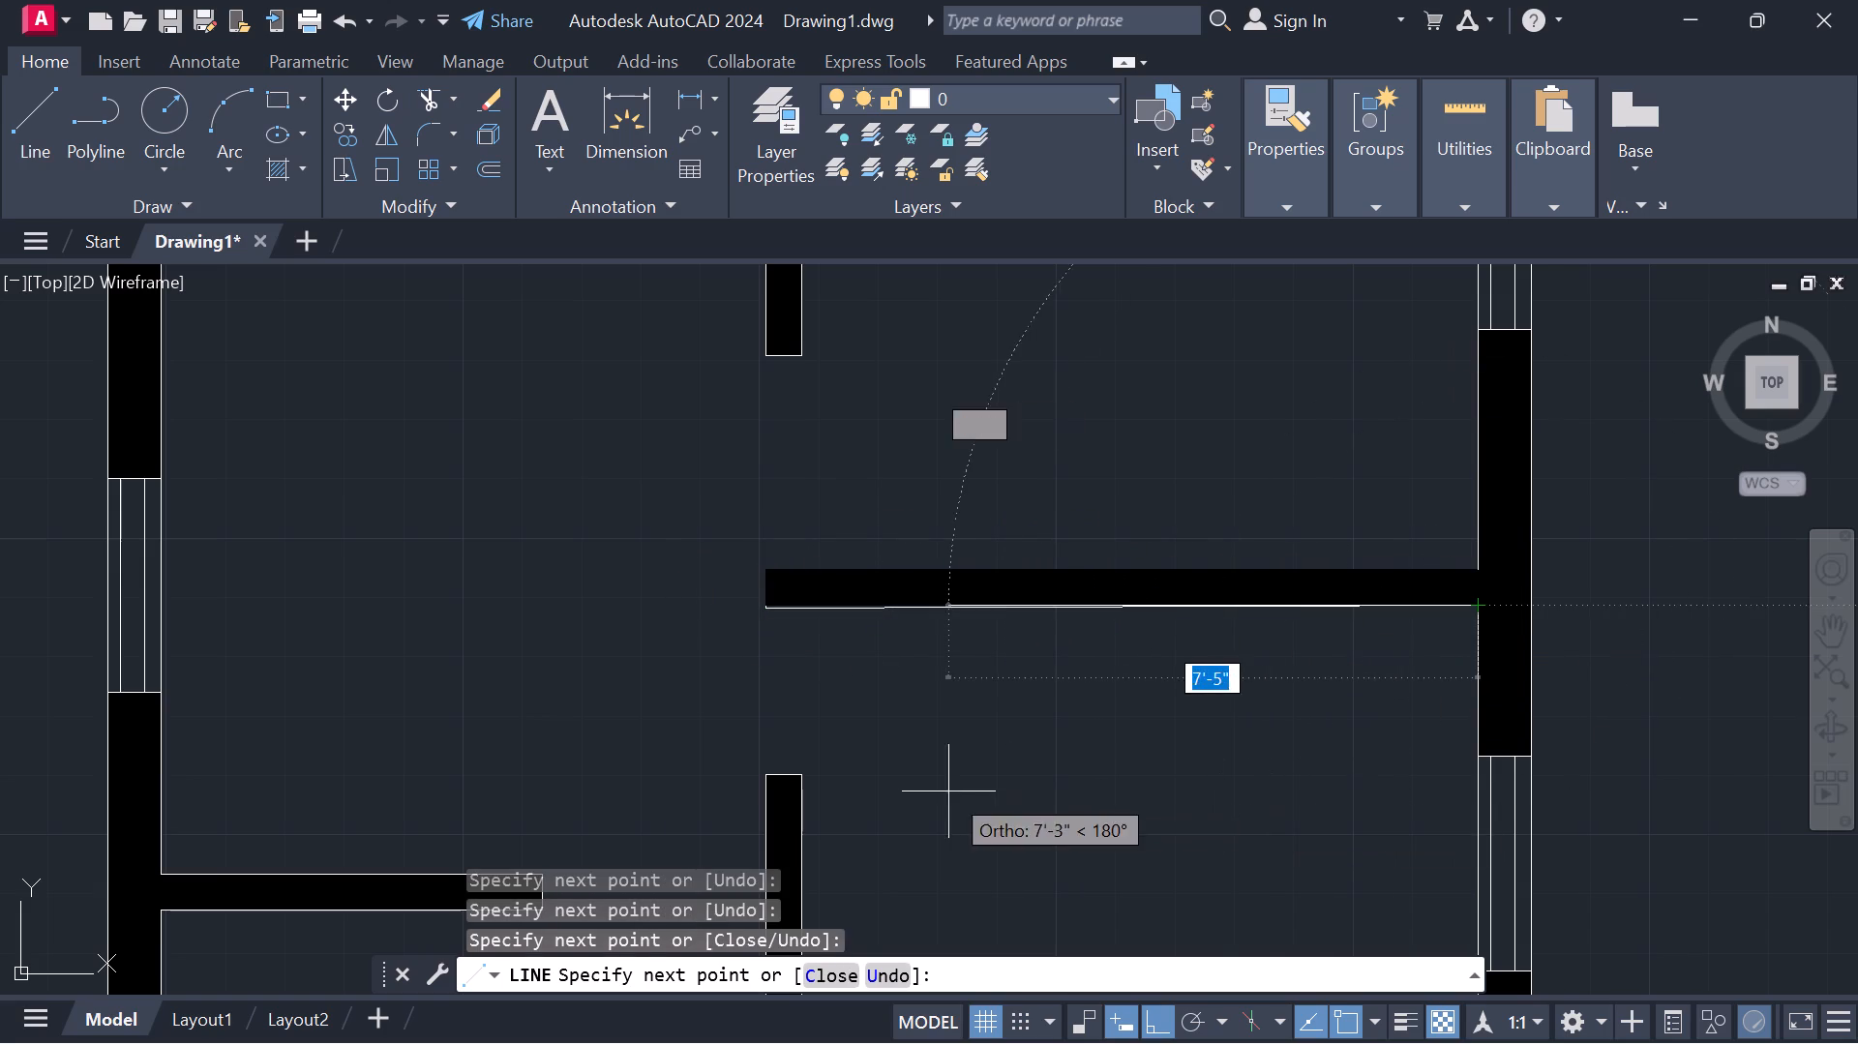
pyautogui.press('Escape')
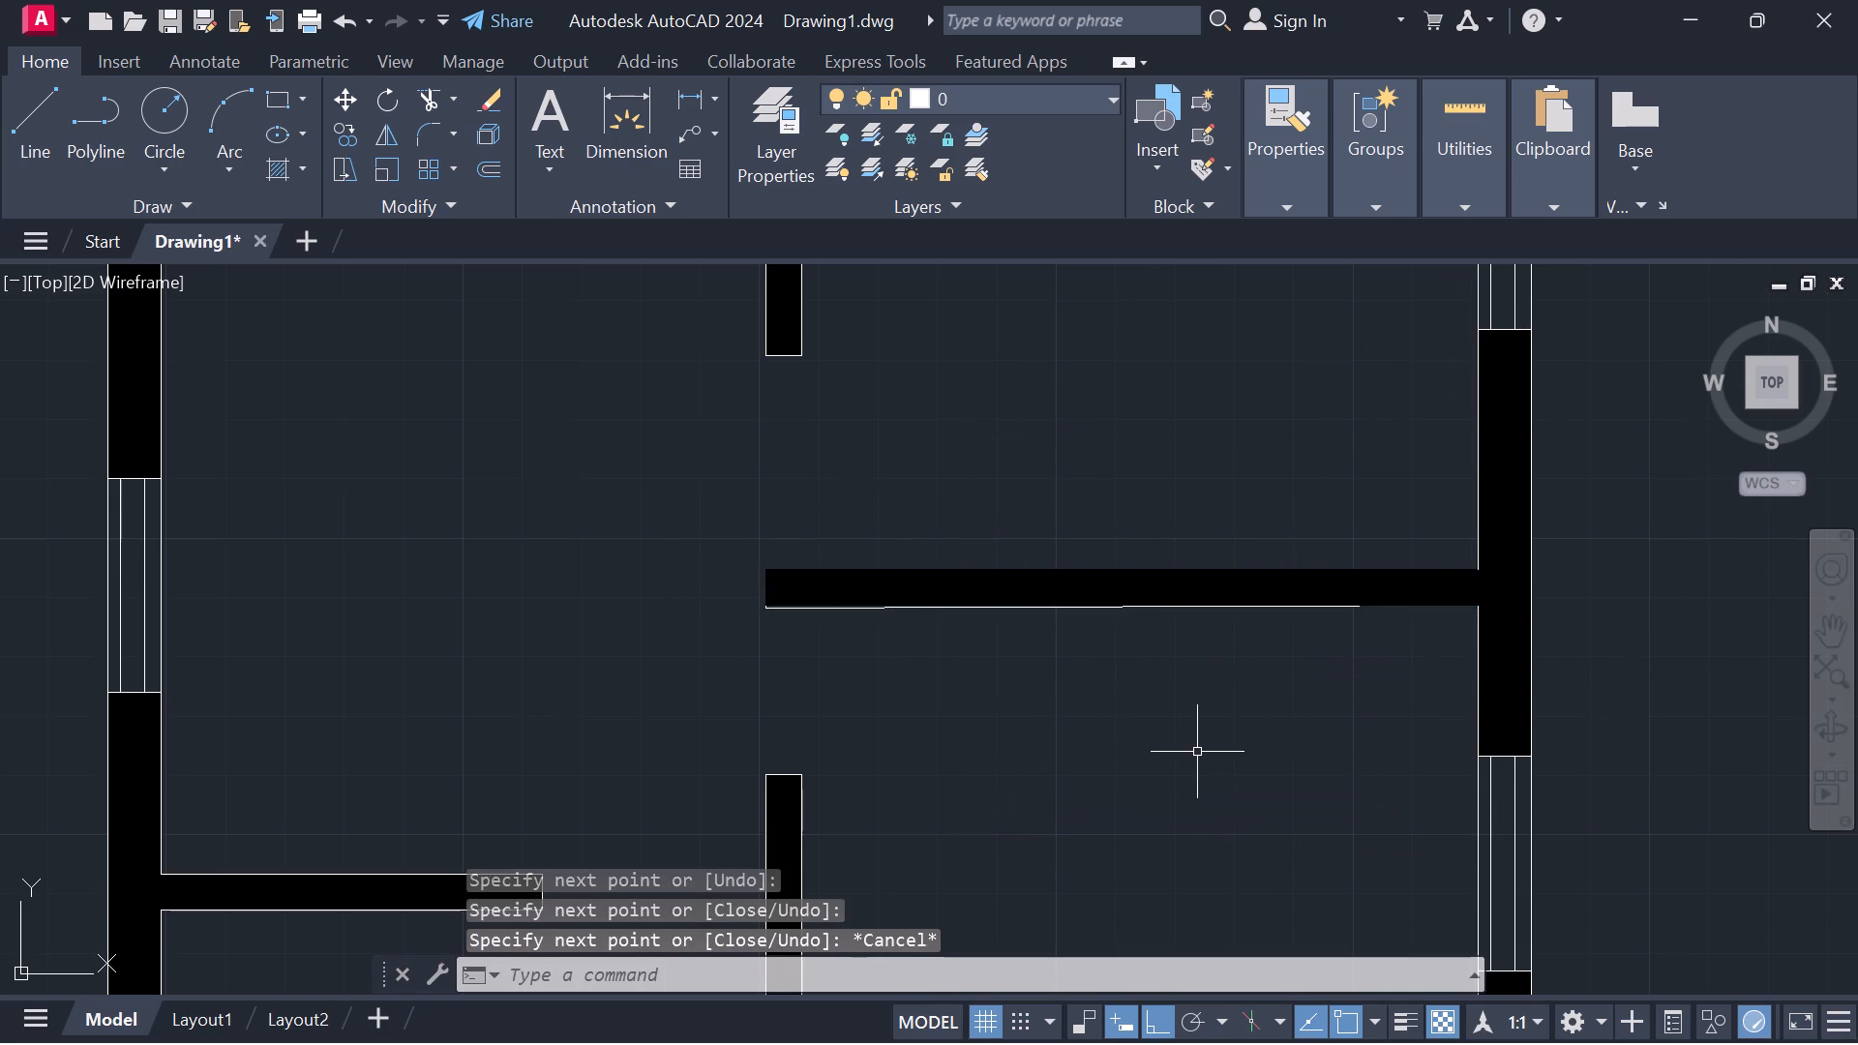
# Erase the new lower-edge line and free-end line of the partition between the middle rooms.
pyautogui.click(1086, 606)
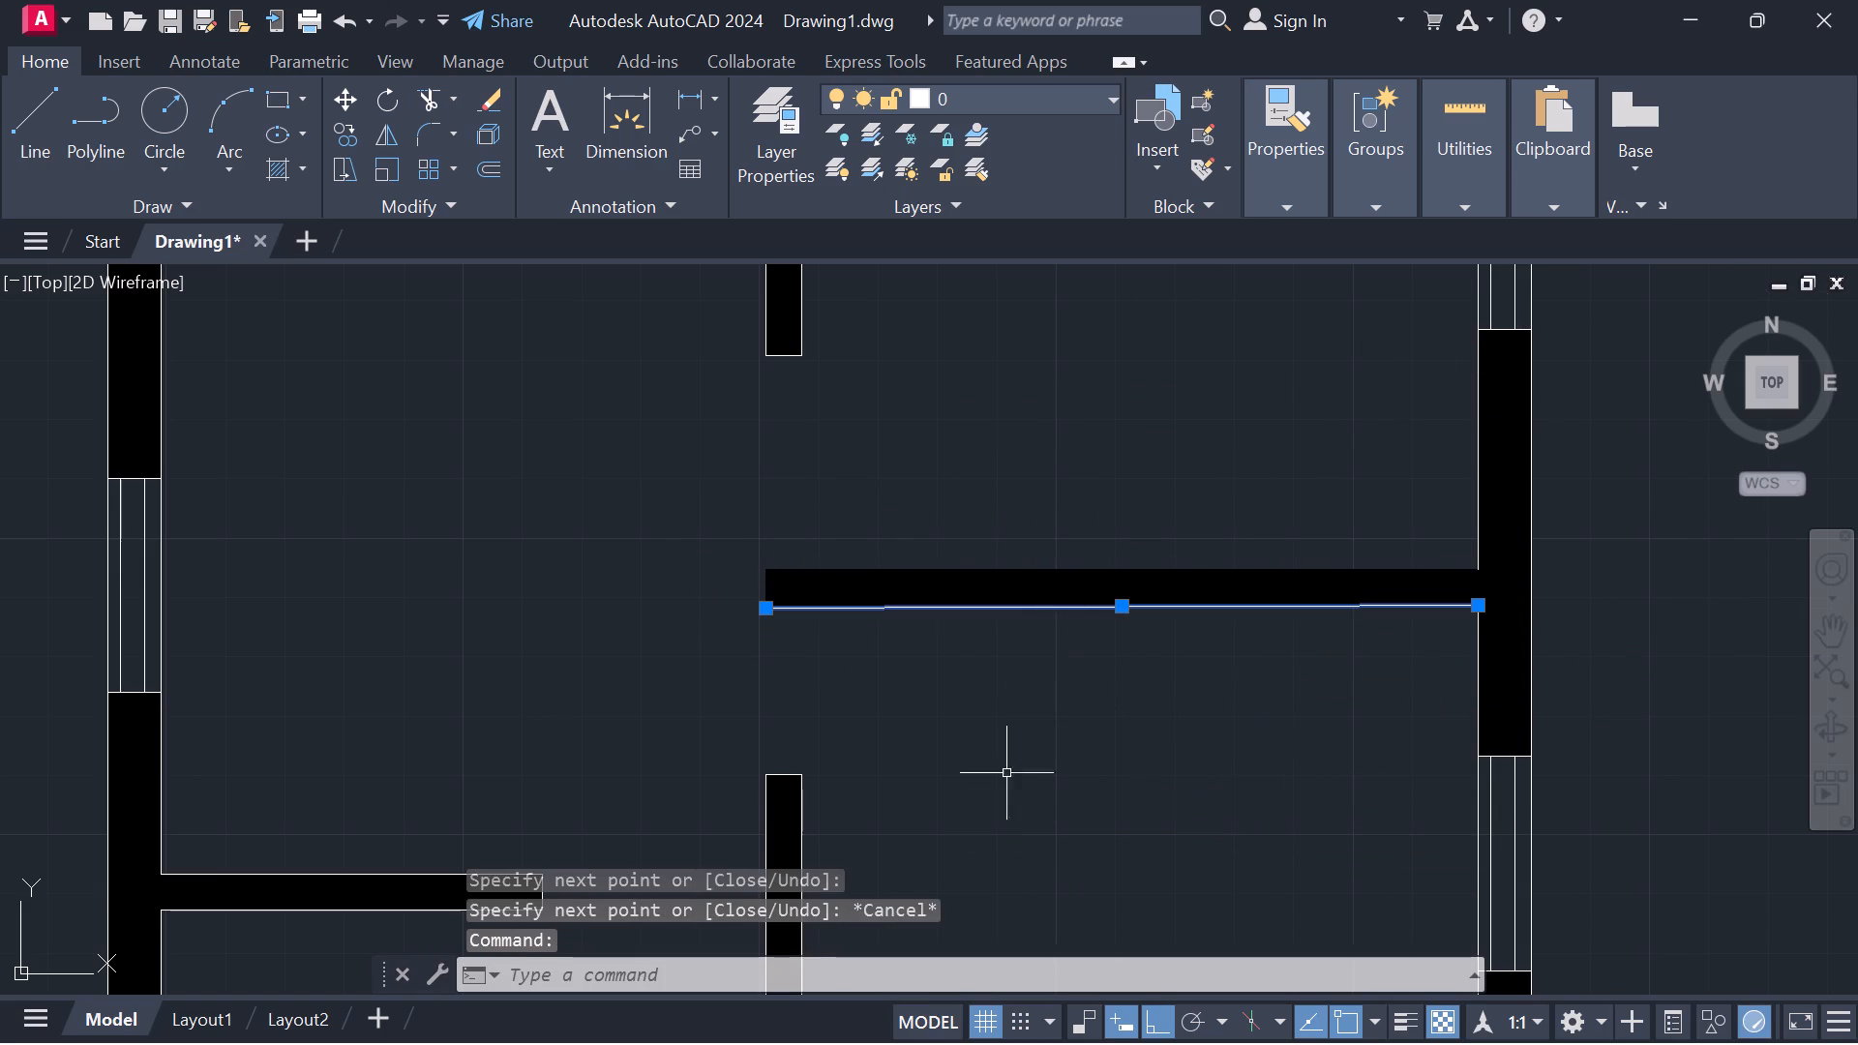
pyautogui.rightClick(976, 826)
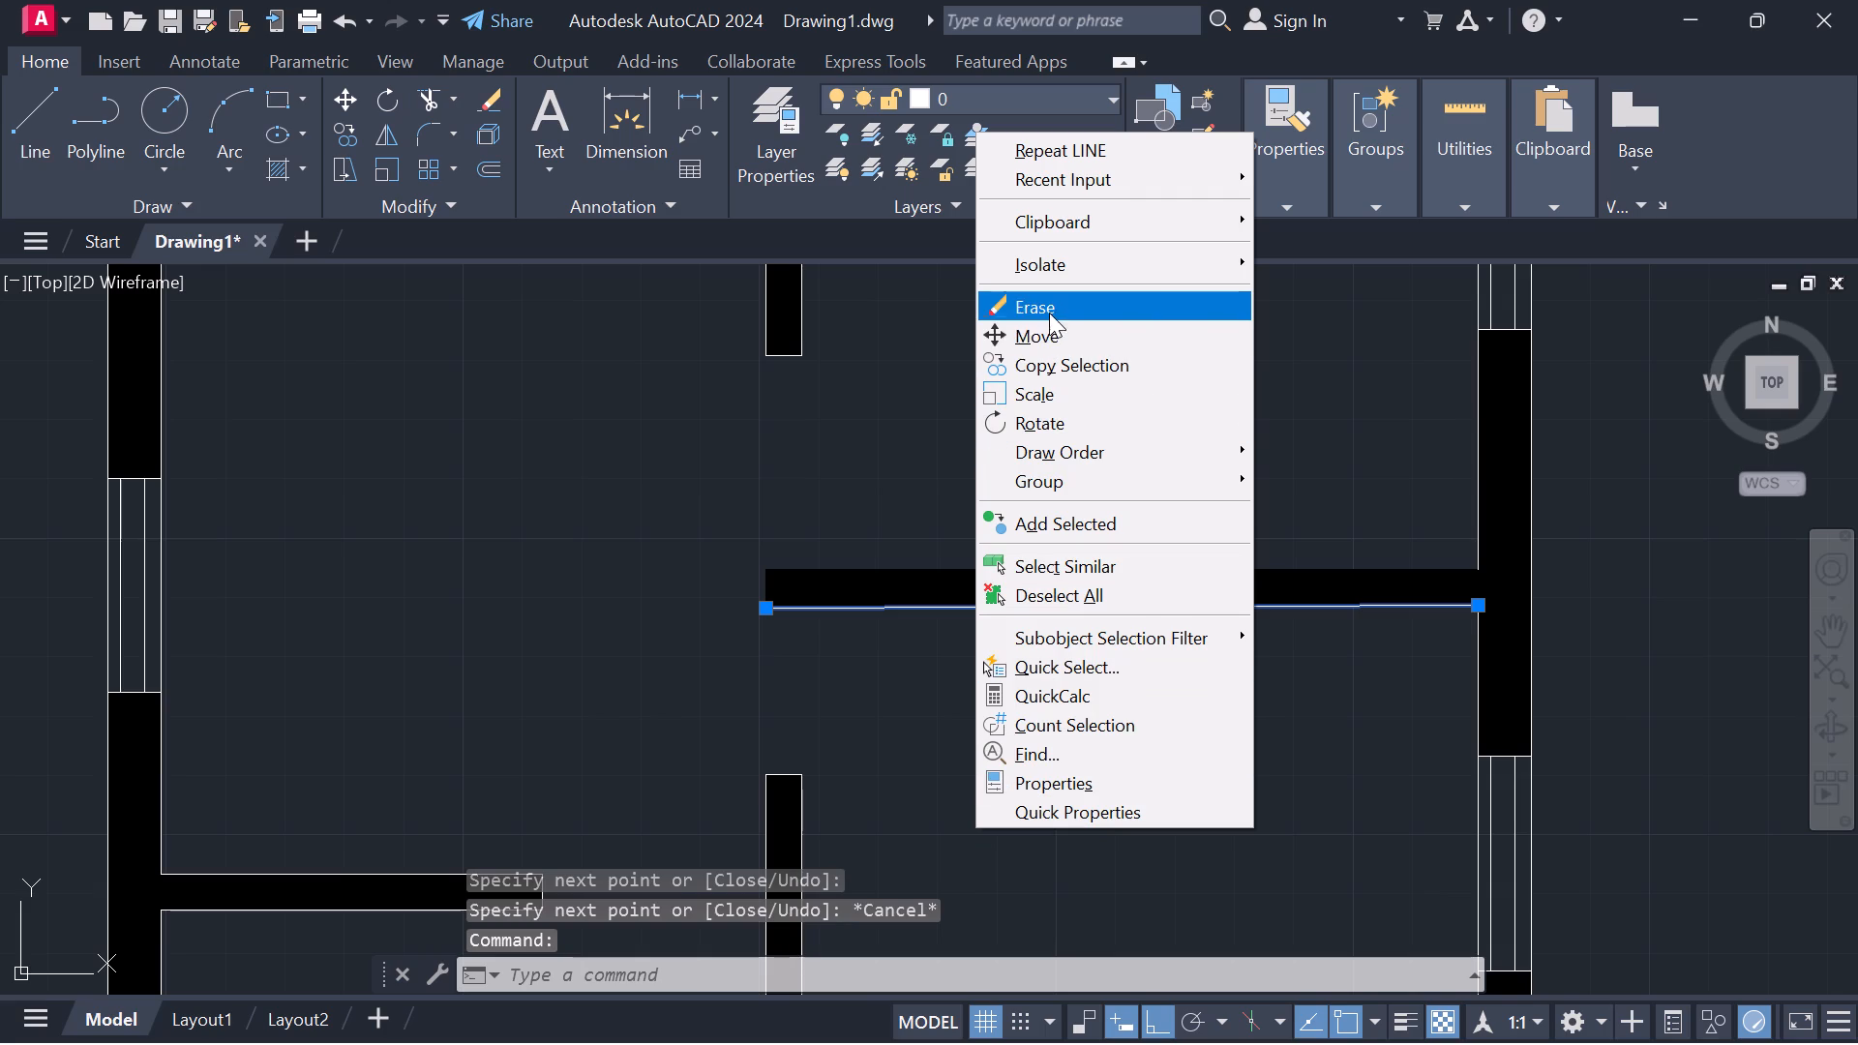
pyautogui.click(1050, 309)
pyautogui.scroll(3, 816, 617)
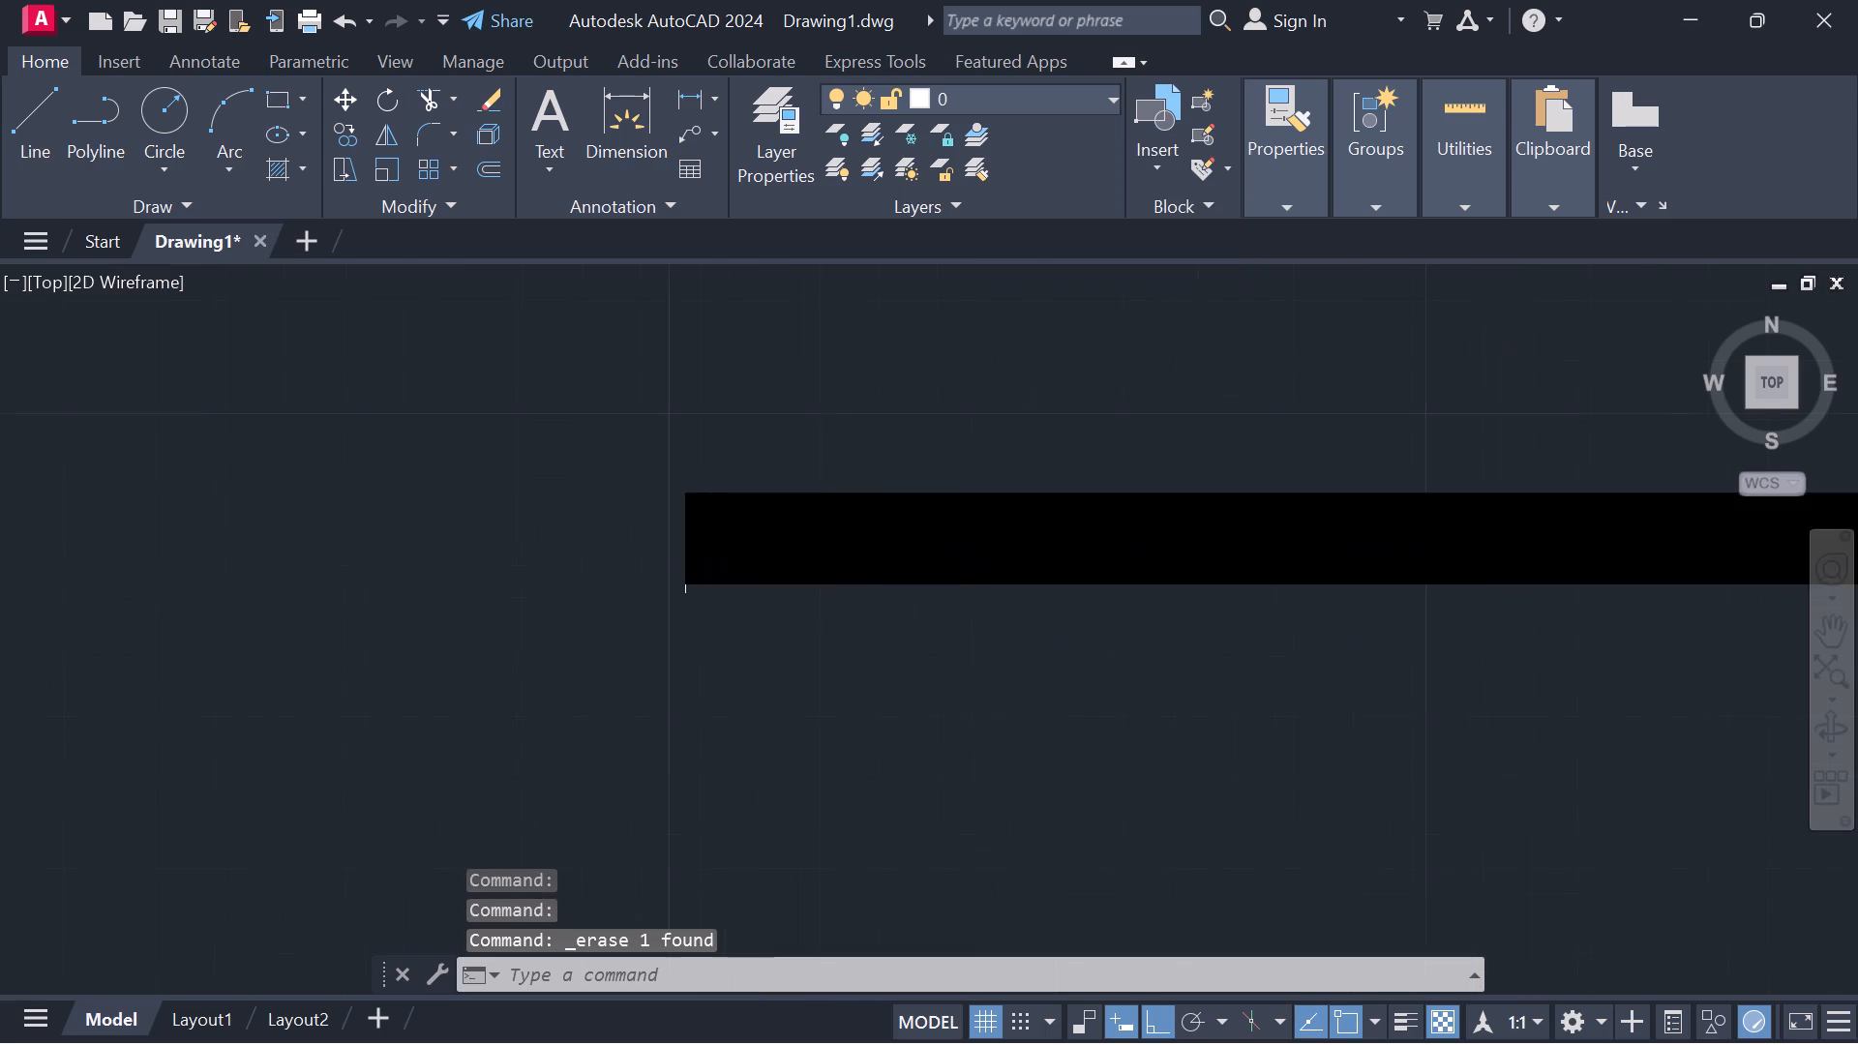
pyautogui.click(607, 577)
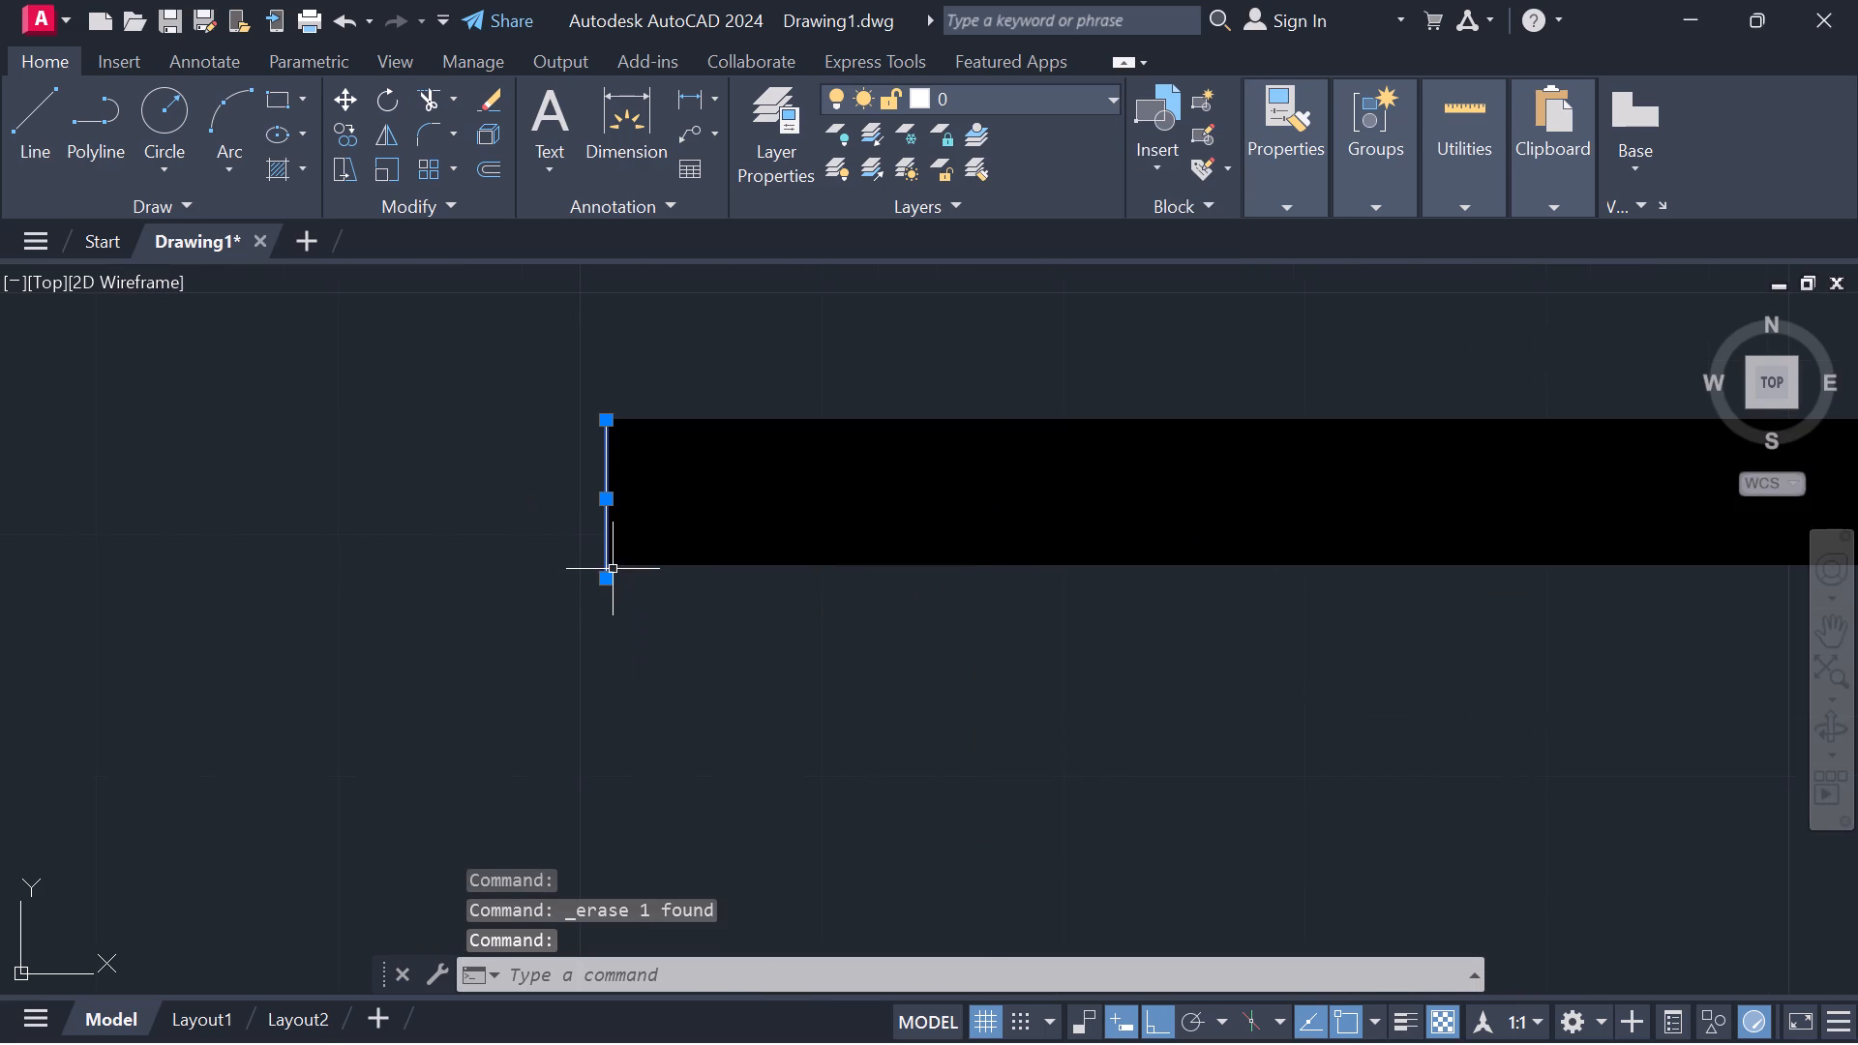
pyautogui.rightClick(711, 674)
pyautogui.click(769, 522)
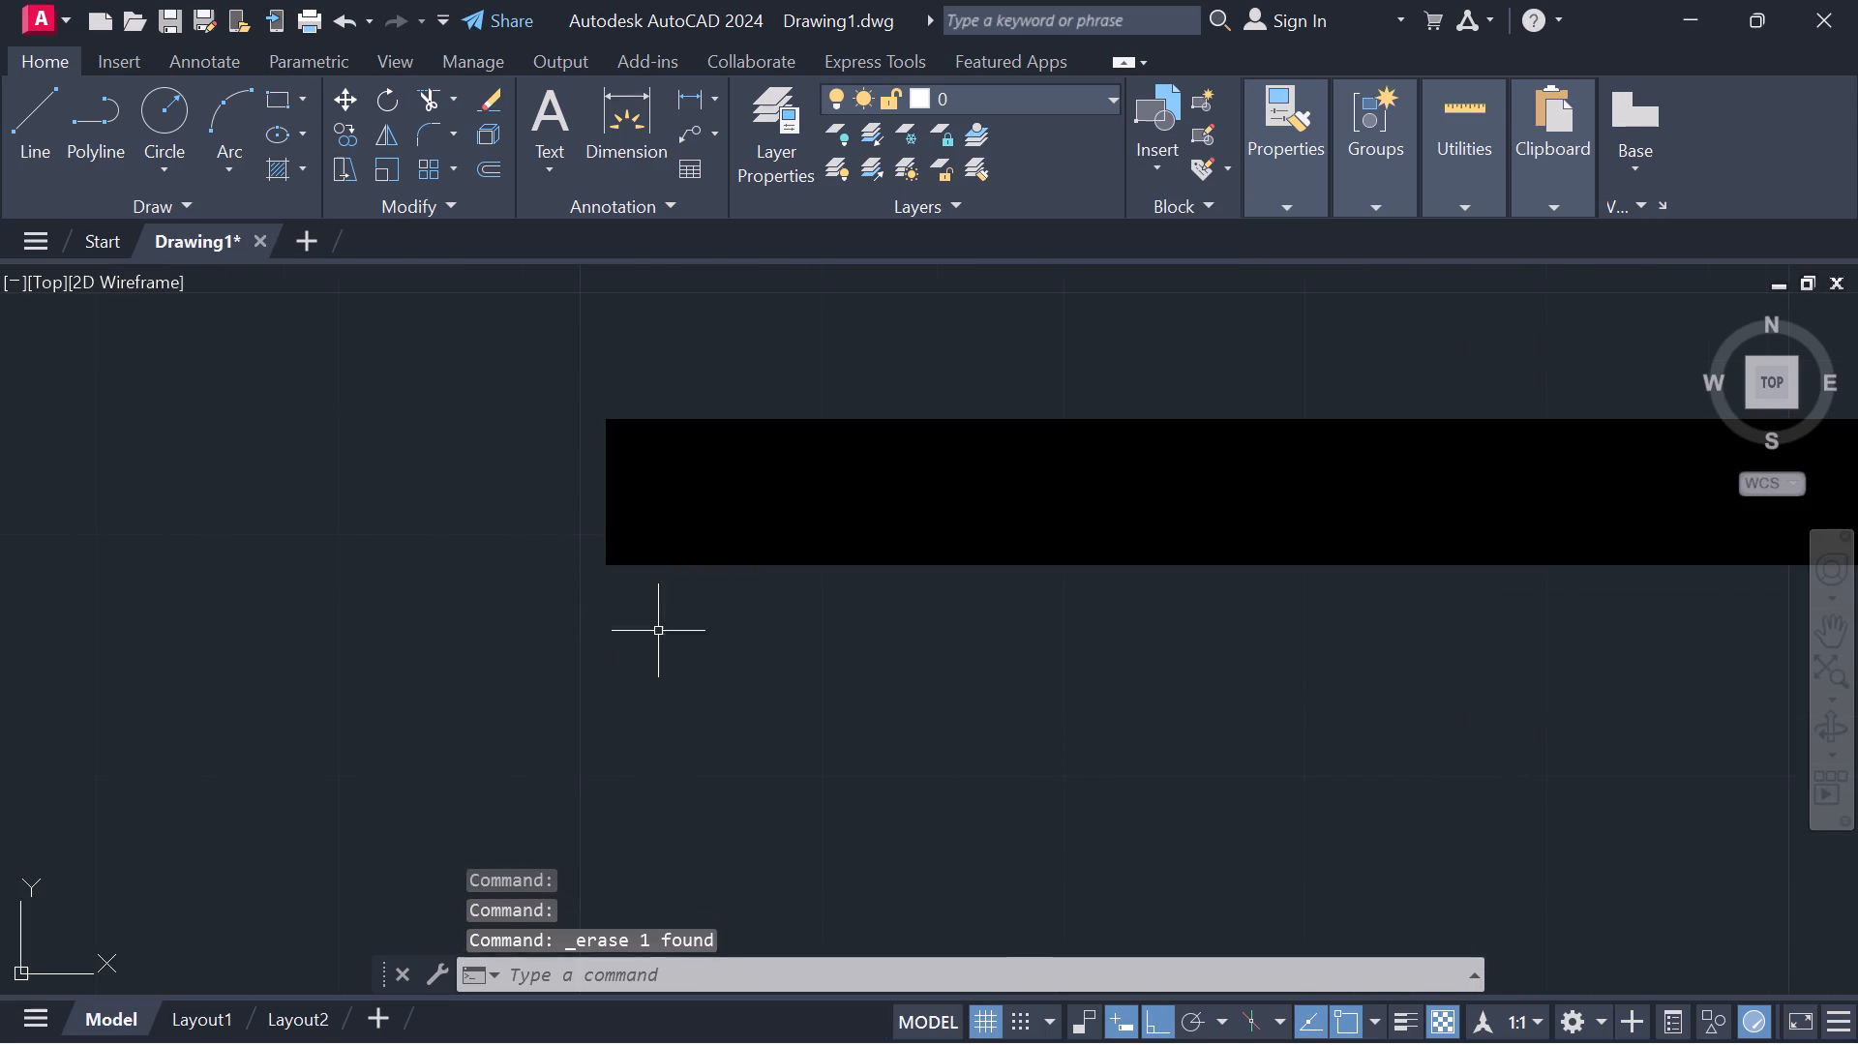
# Trace the partition between the middle rooms with one polyline: upper edge from the outer wall, 6" free end, and 10' lower edge back.
pyautogui.scroll(-3, 1011, 632)
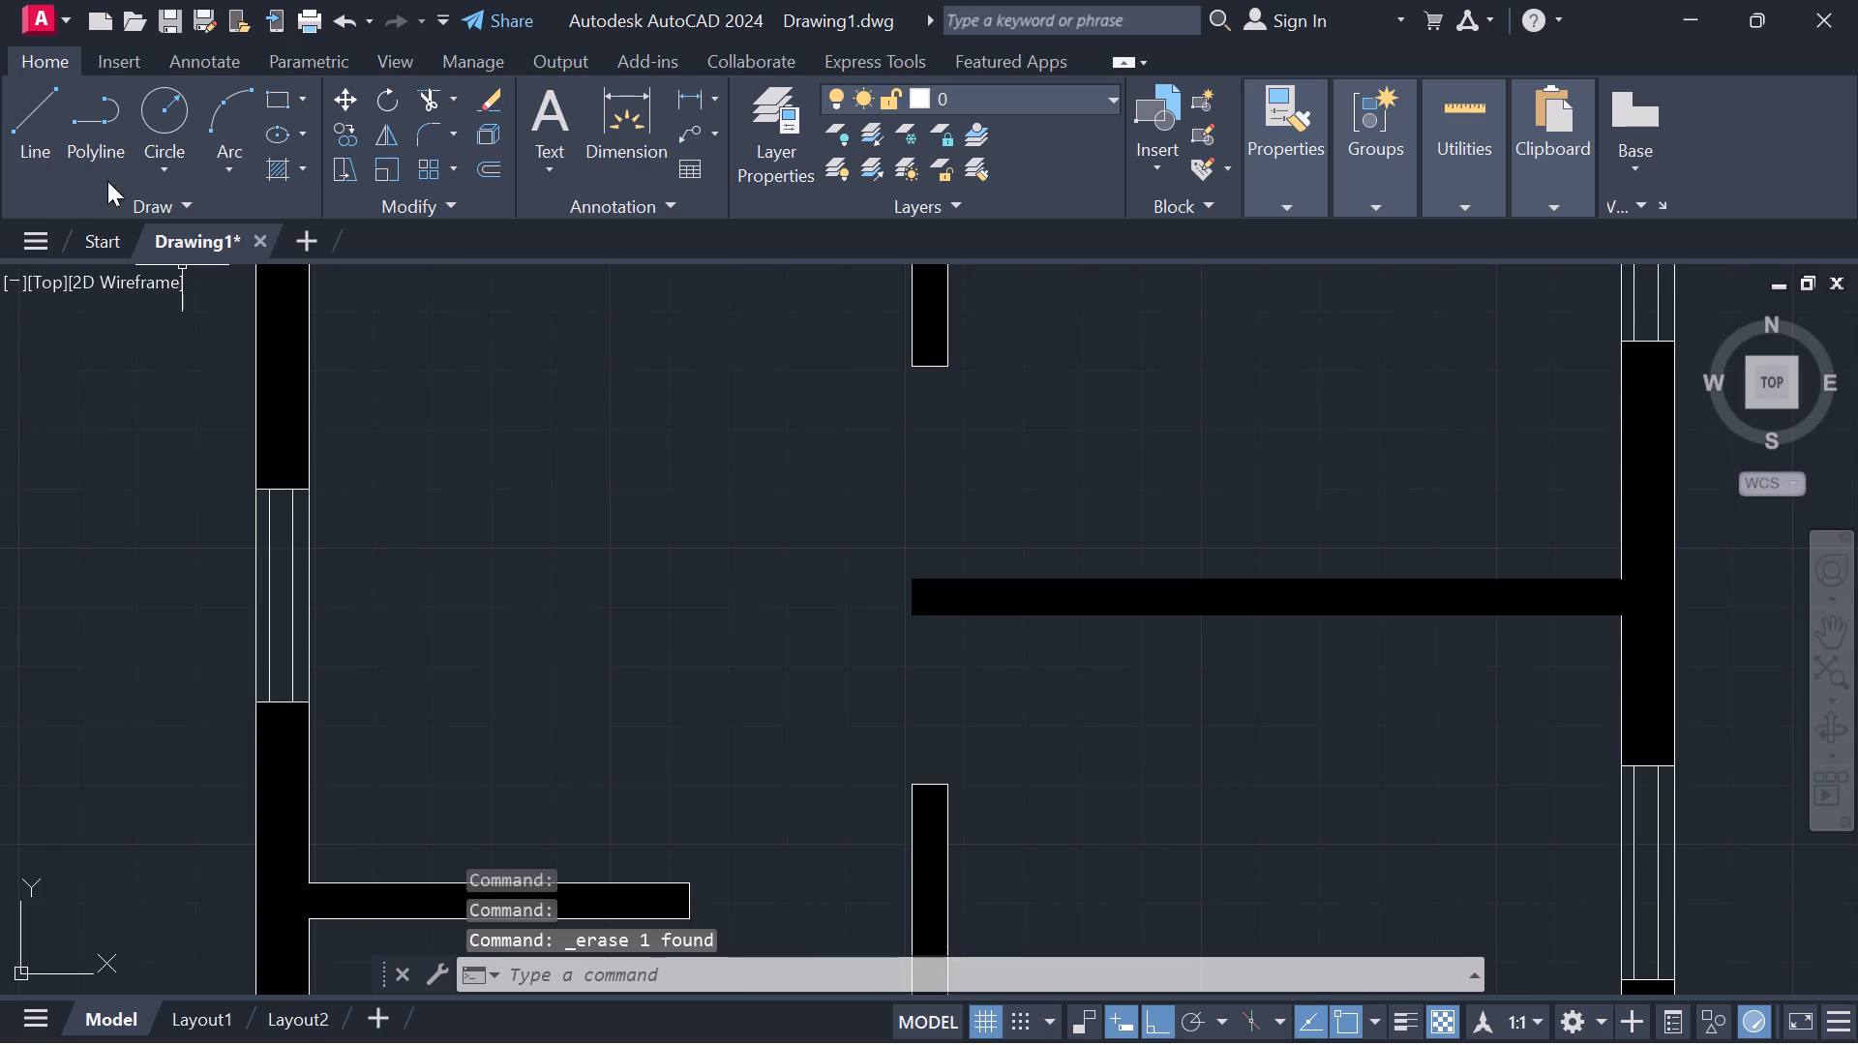
pyautogui.click(110, 117)
pyautogui.moveTo(1478, 757); pyautogui.dragTo(1154, 805, button='middle')
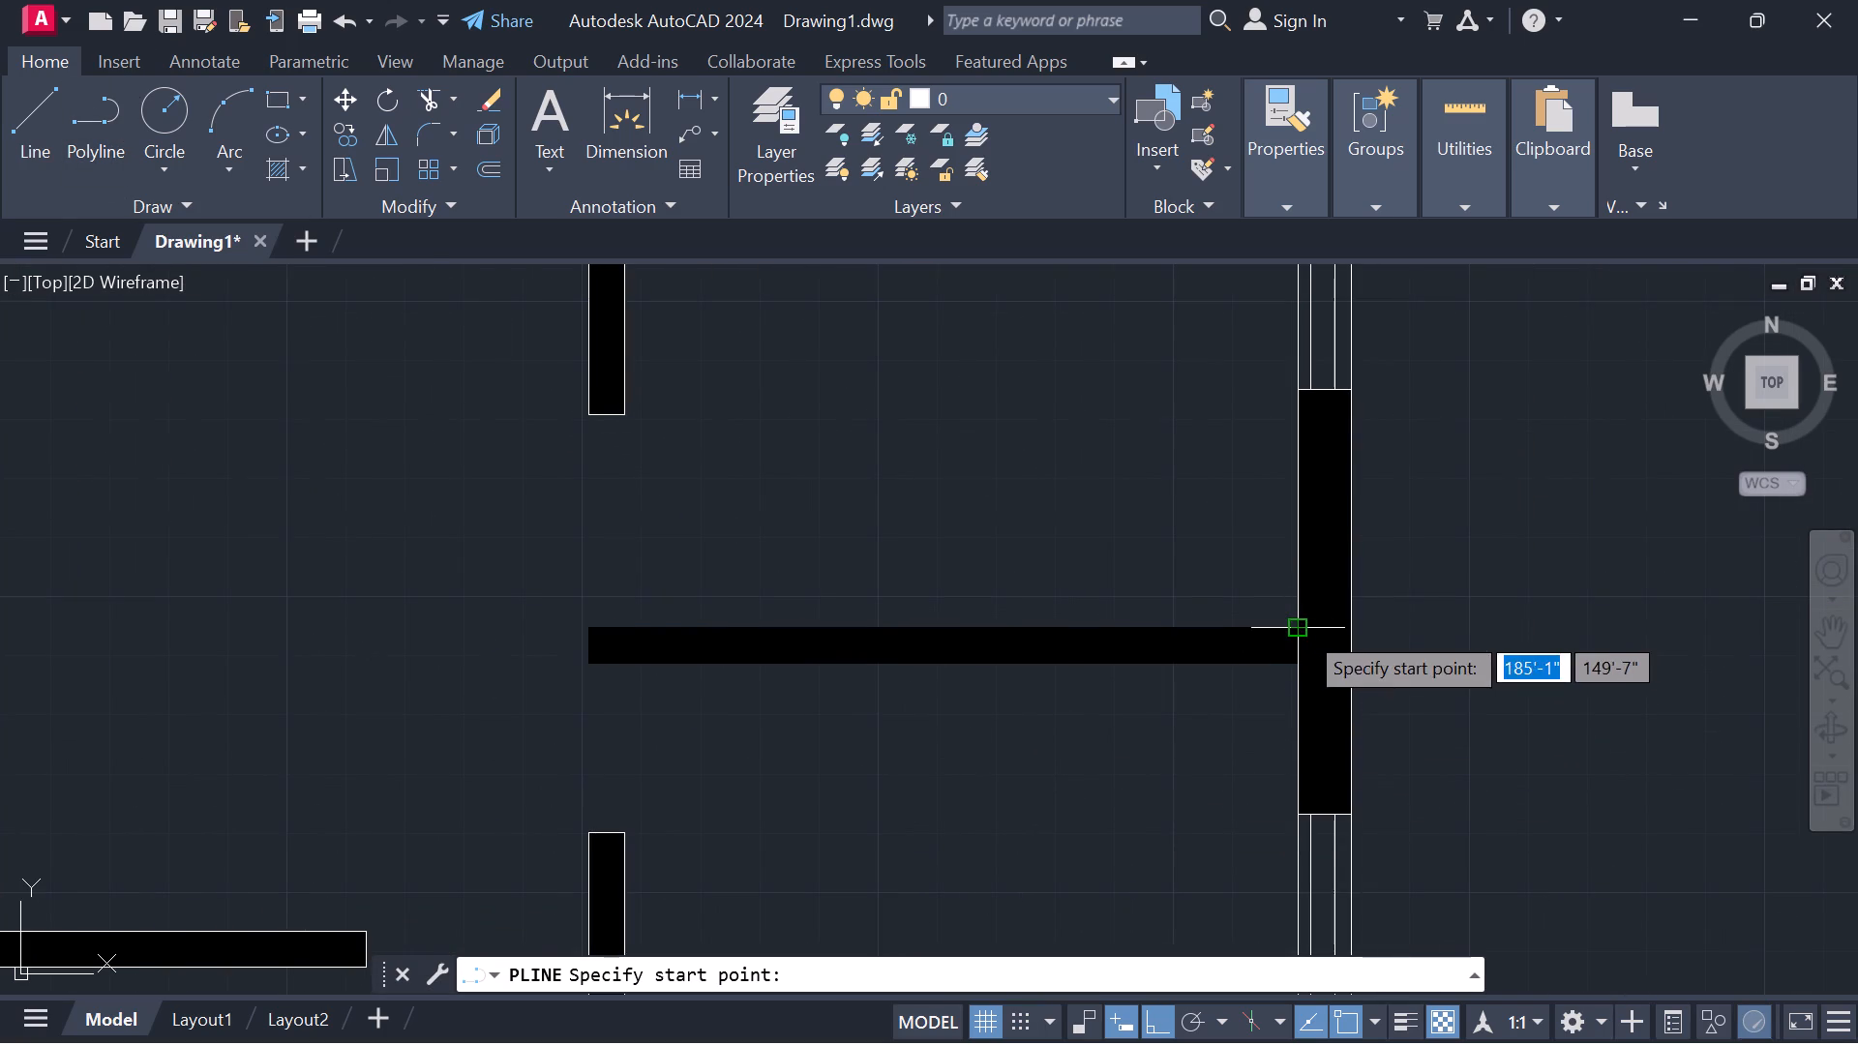
pyautogui.click(1303, 629)
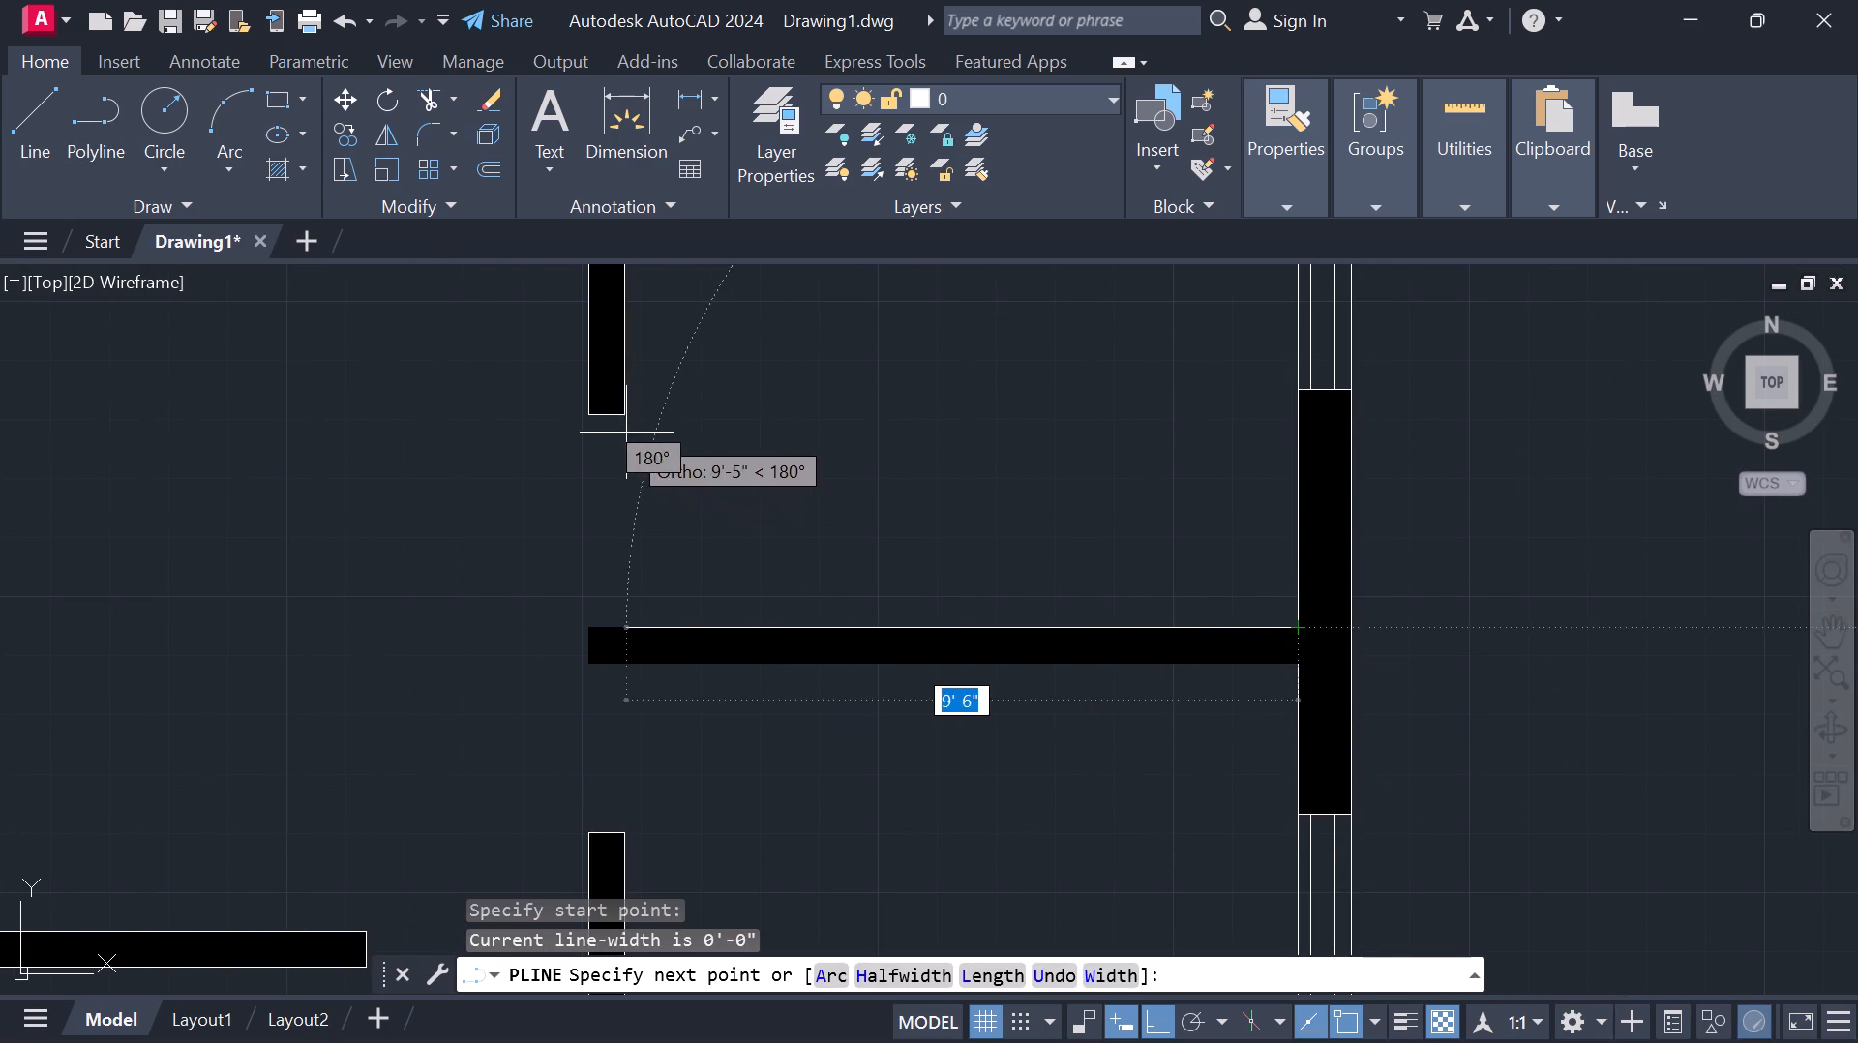
pyautogui.click(585, 529)
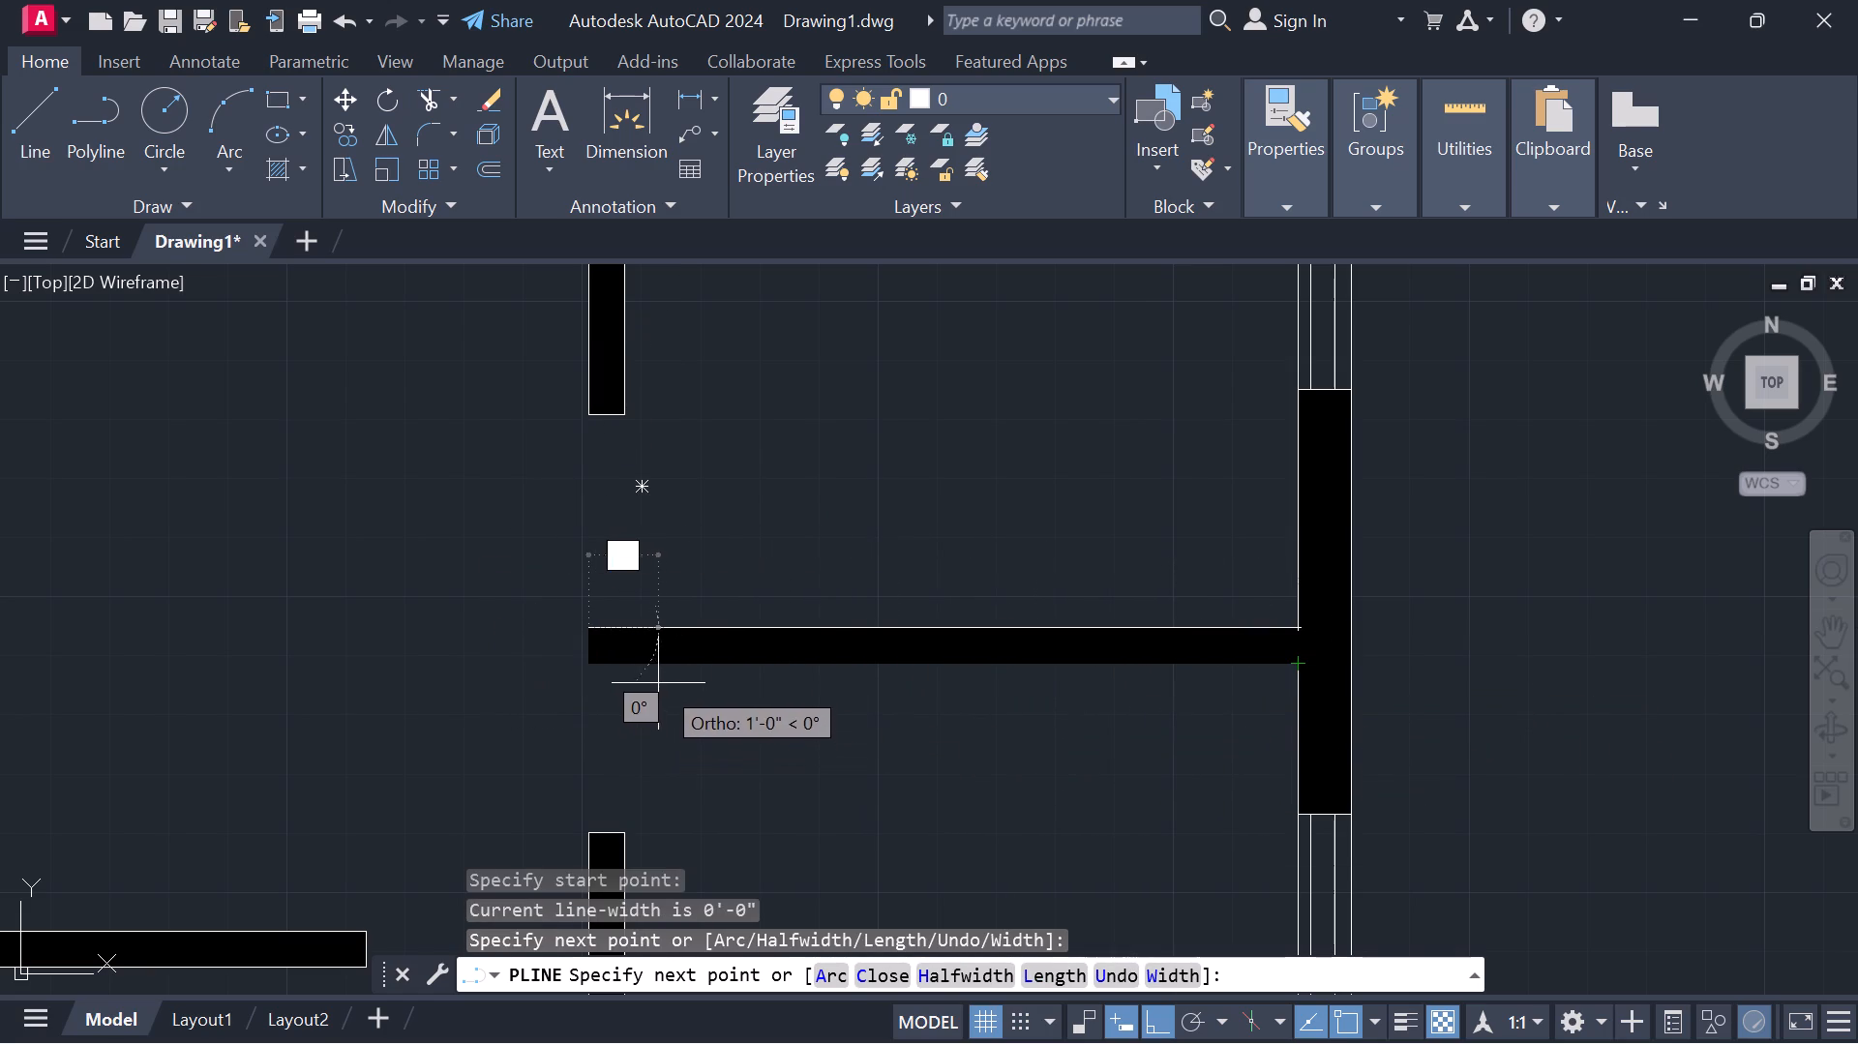
pyautogui.click(586, 663)
pyautogui.scroll(3, 1300, 668)
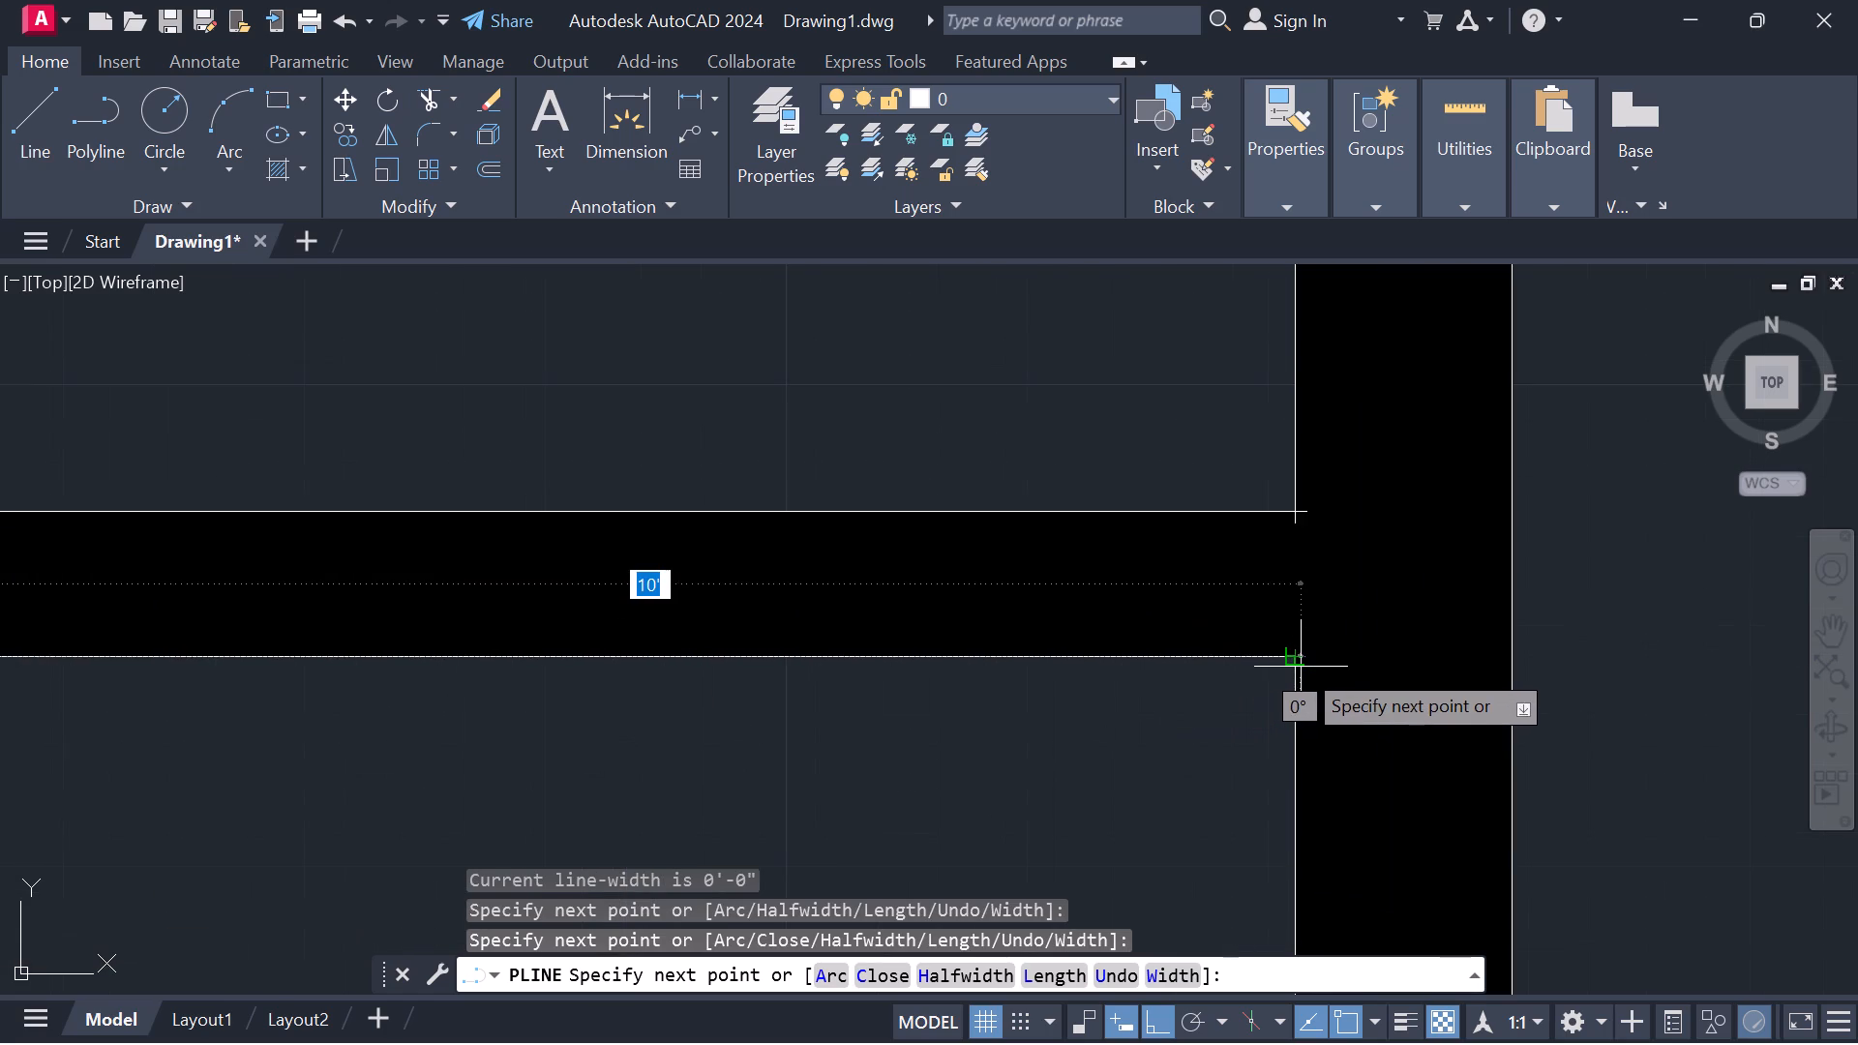
pyautogui.click(1301, 667)
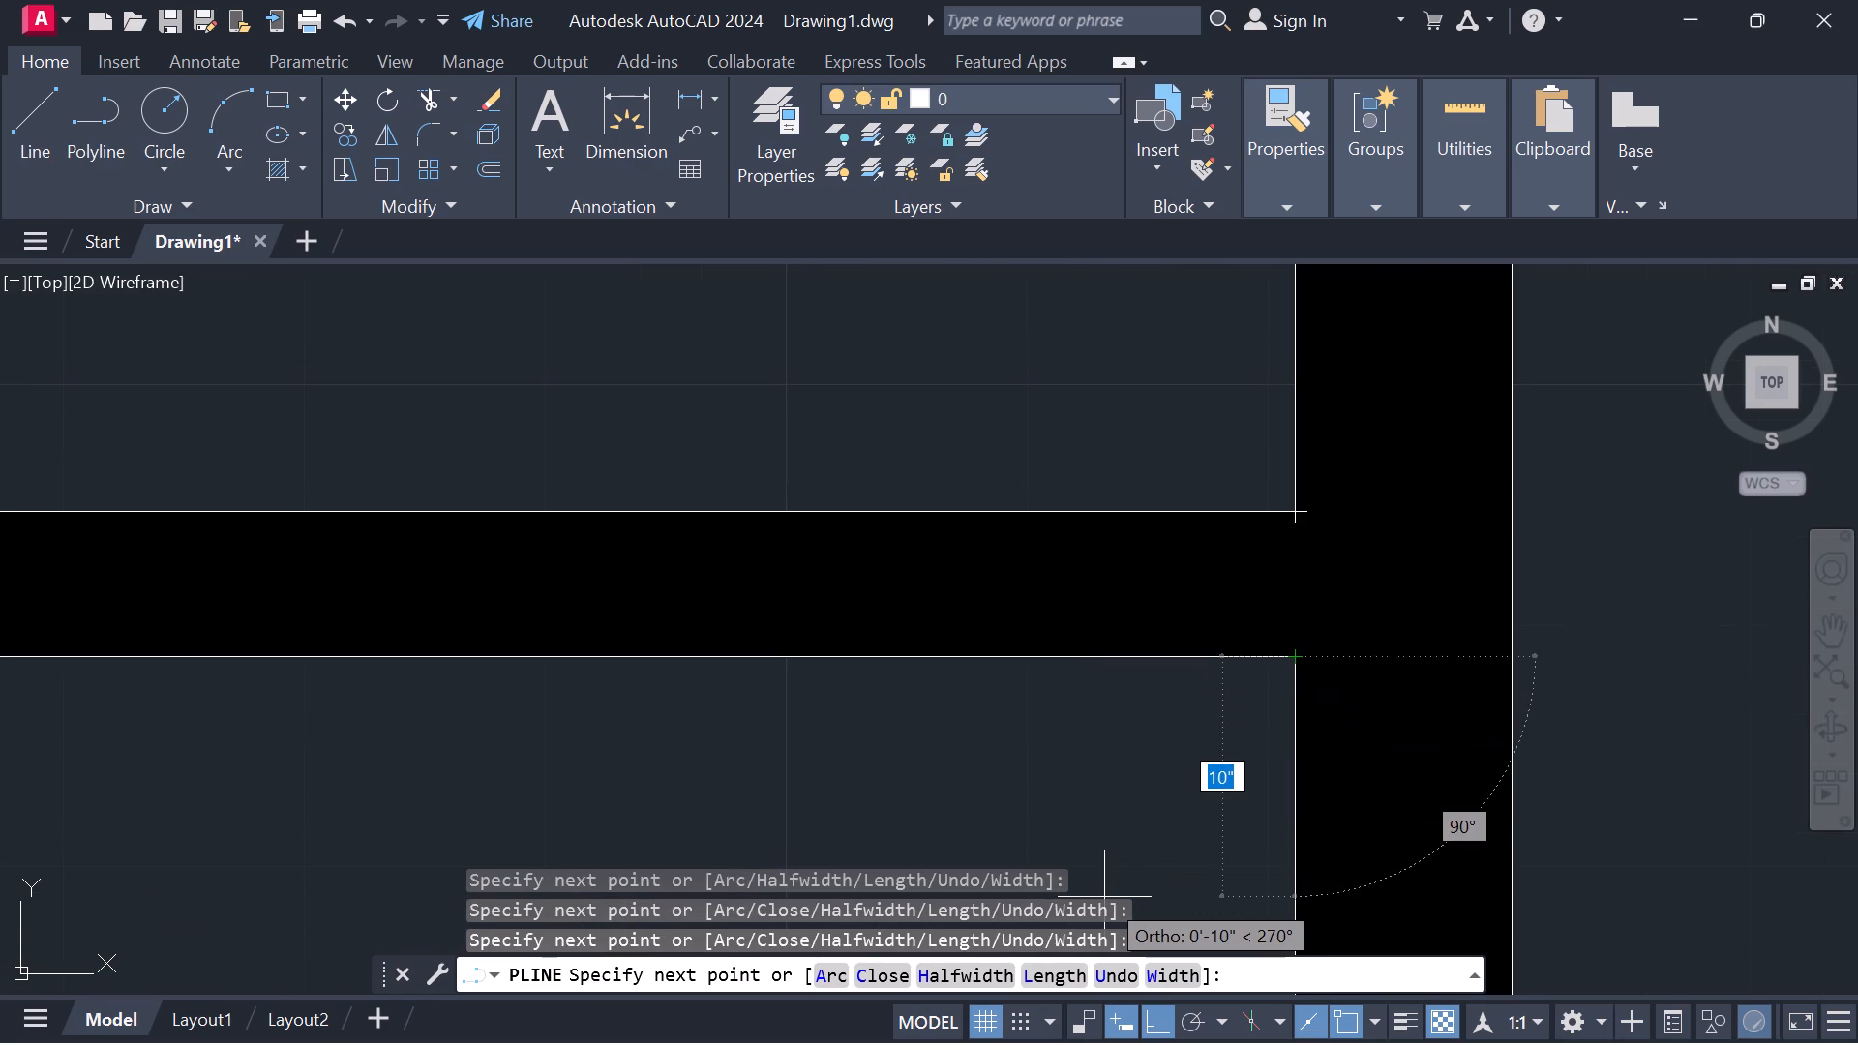
pyautogui.press('Escape')
# Examine the hatched walls, partitions and their outlines across the whole floor plan, from the upper rooms down to the staircase.
pyautogui.scroll(-3, 1124, 886)
pyautogui.scroll(-1, 1191, 924)
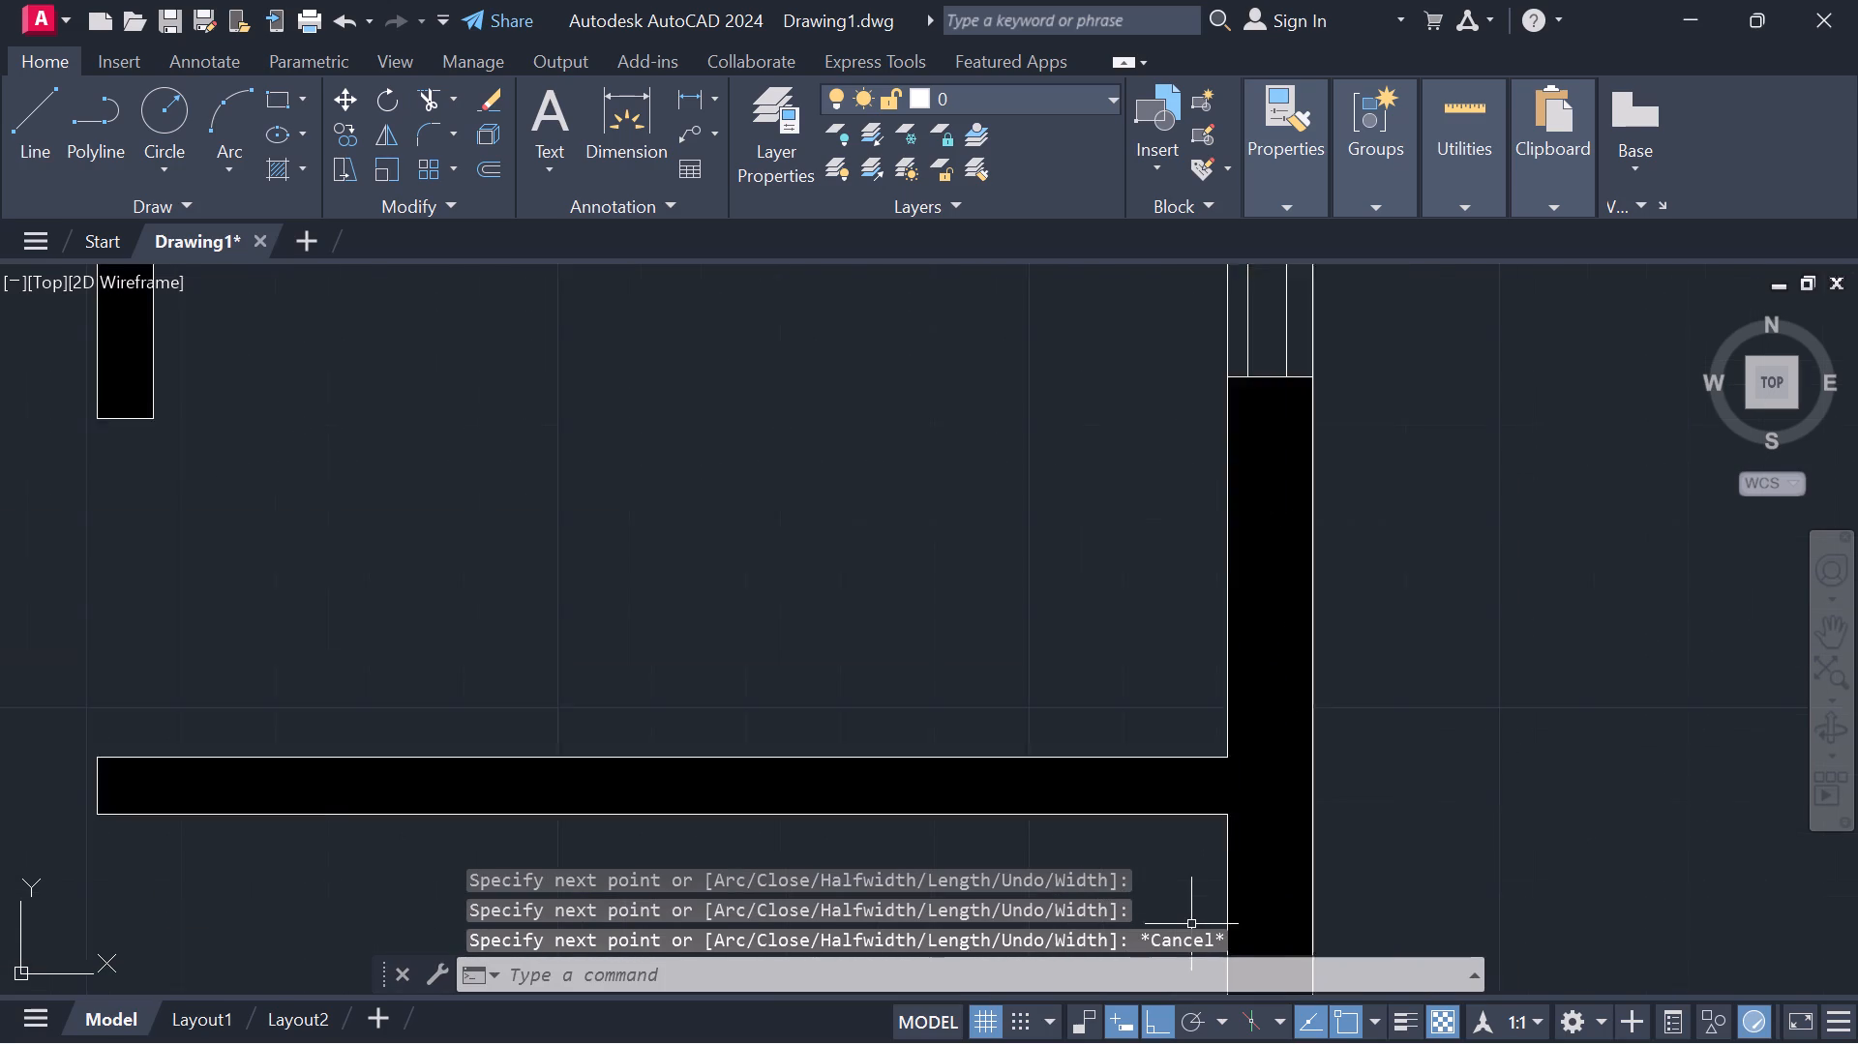
pyautogui.scroll(-1, 1187, 924)
pyautogui.moveTo(1087, 782); pyautogui.dragTo(1601, 717, button='middle')
pyautogui.scroll(-3, 1423, 733)
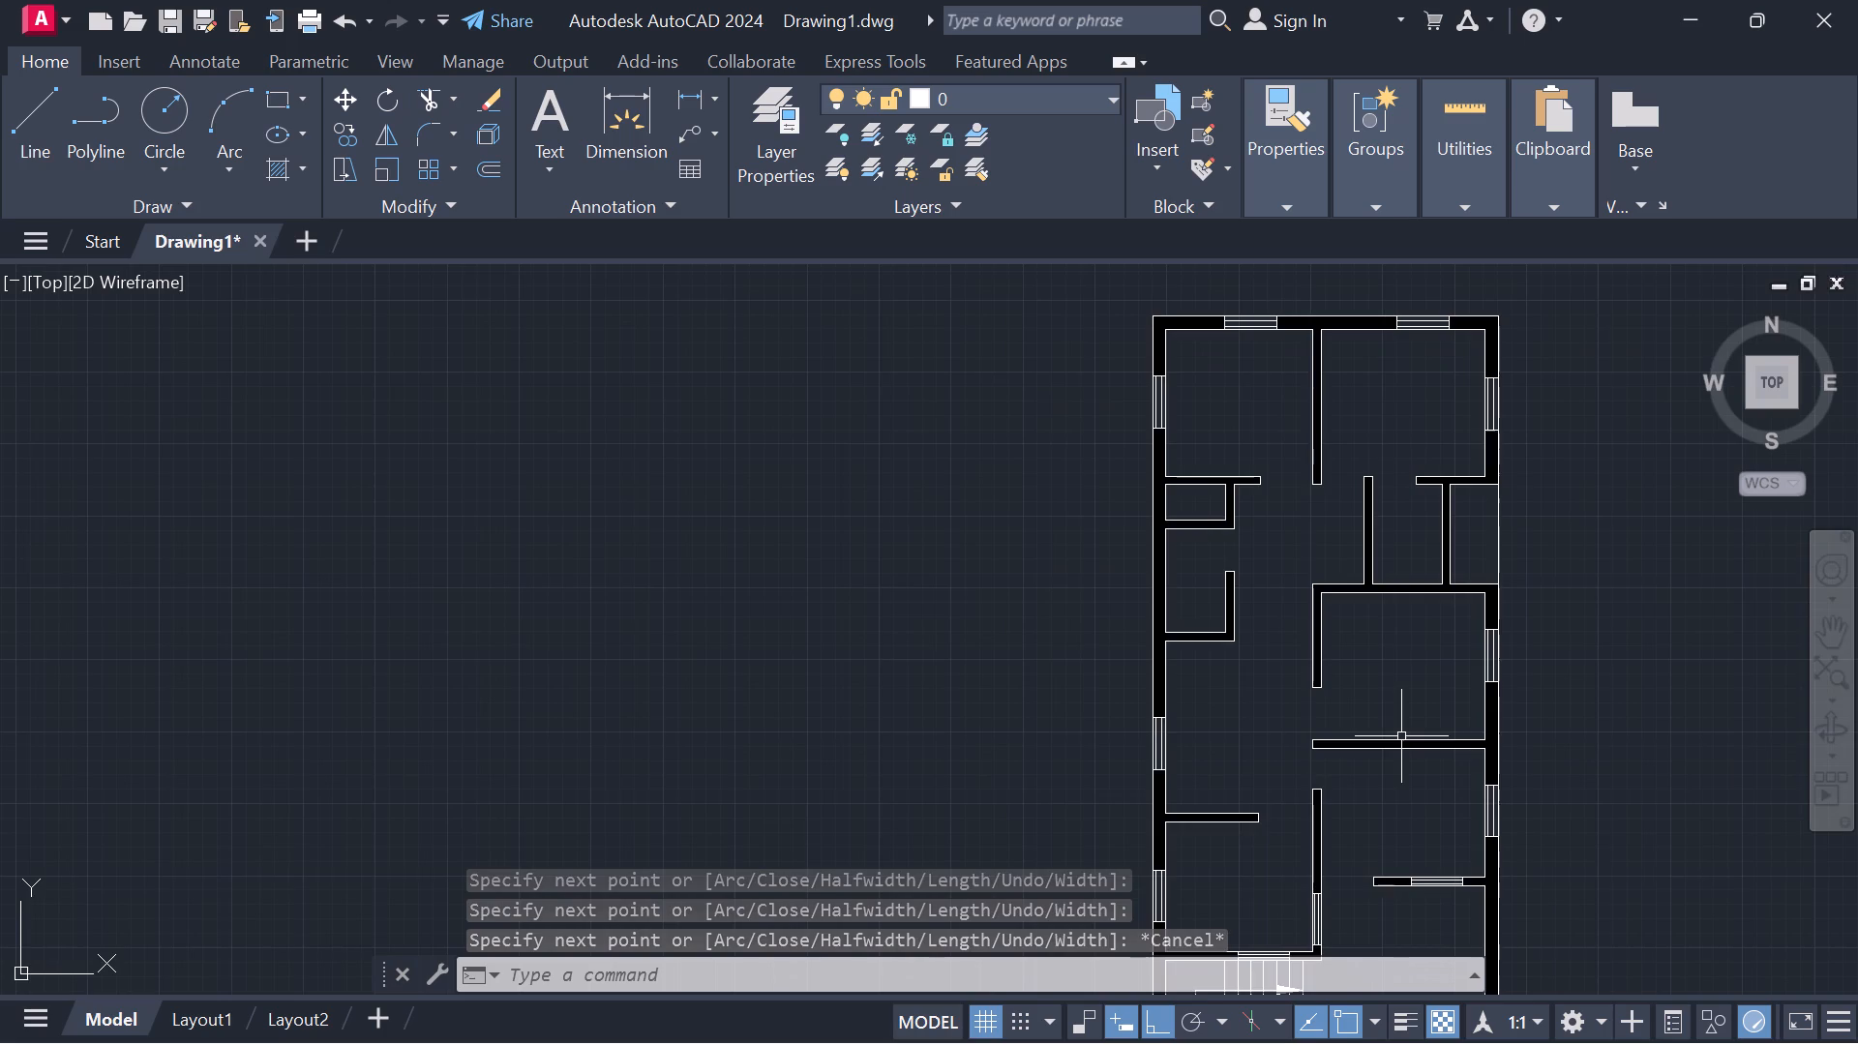
pyautogui.moveTo(1401, 736); pyautogui.dragTo(1115, 699, button='middle')
pyautogui.scroll(-1, 1024, 678)
pyautogui.scroll(2, 1024, 675)
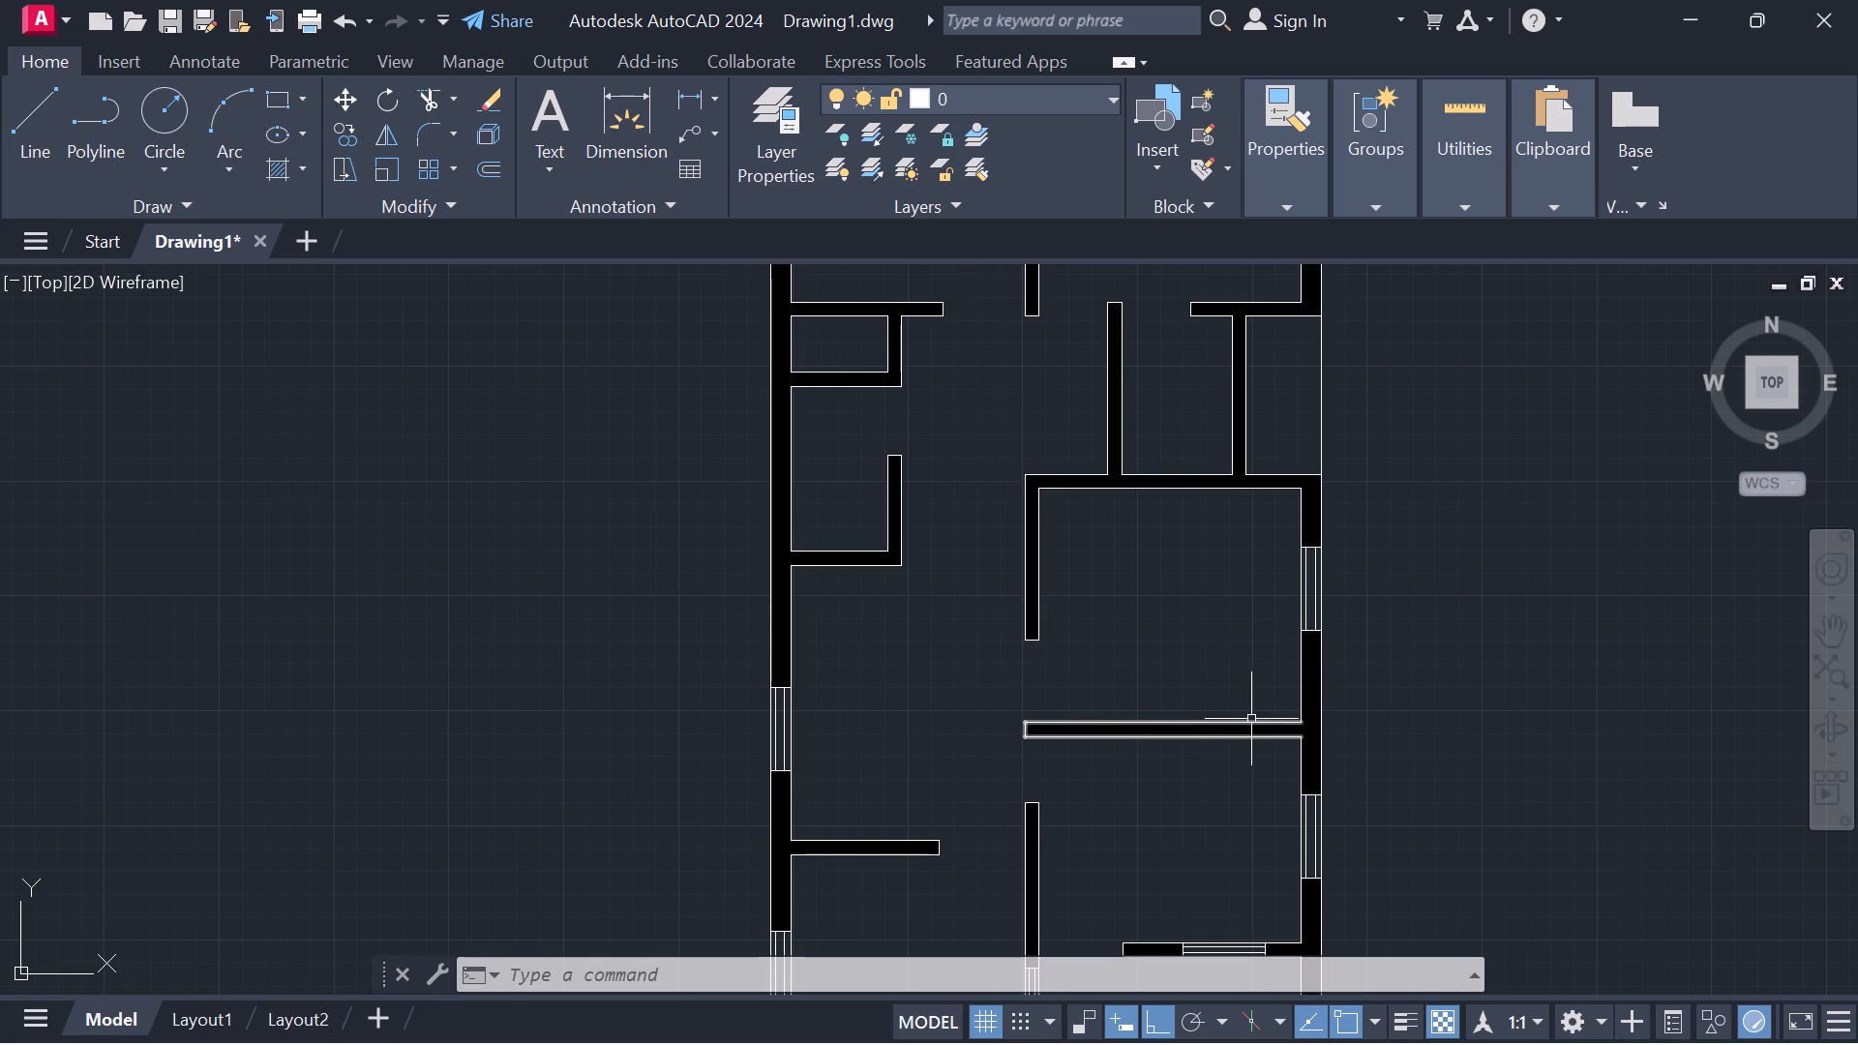
pyautogui.scroll(1, 1251, 719)
pyautogui.moveTo(1060, 551); pyautogui.dragTo(1441, 759, button='middle')
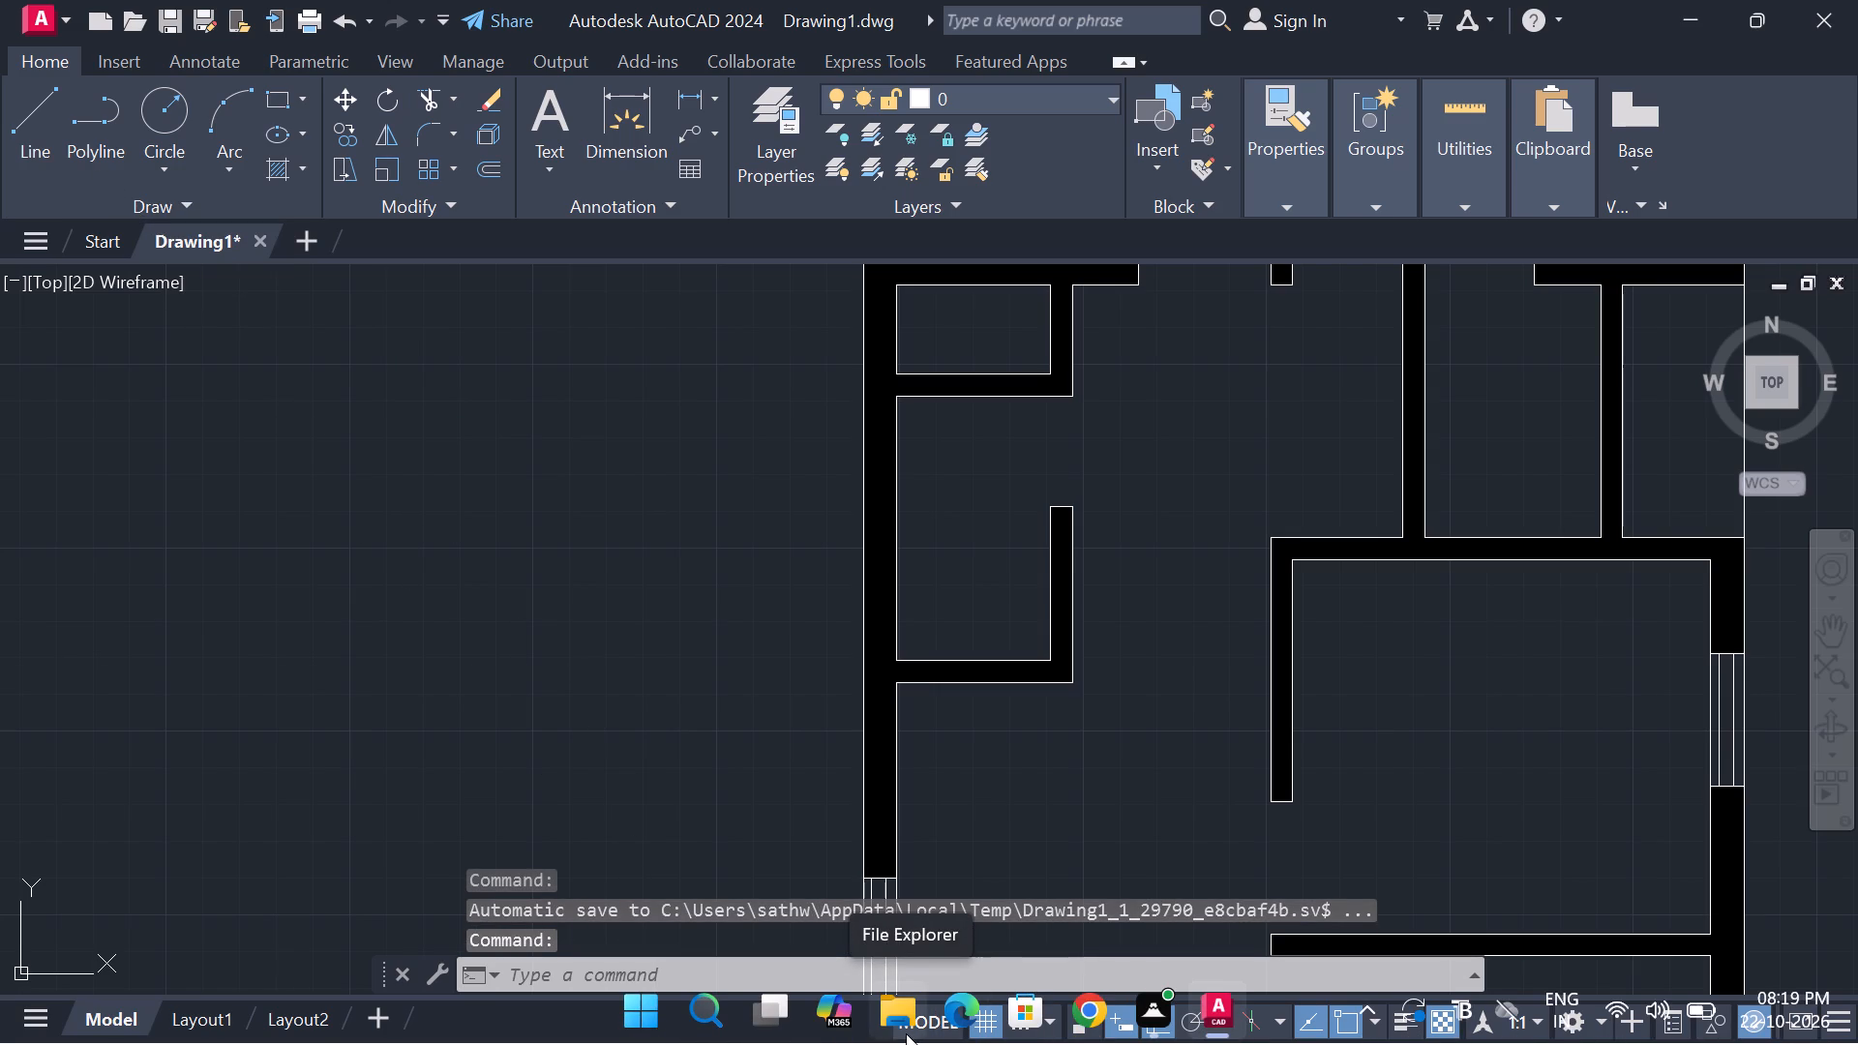
pyautogui.scroll(-1, 896, 1031)
pyautogui.scroll(-3, 1100, 755)
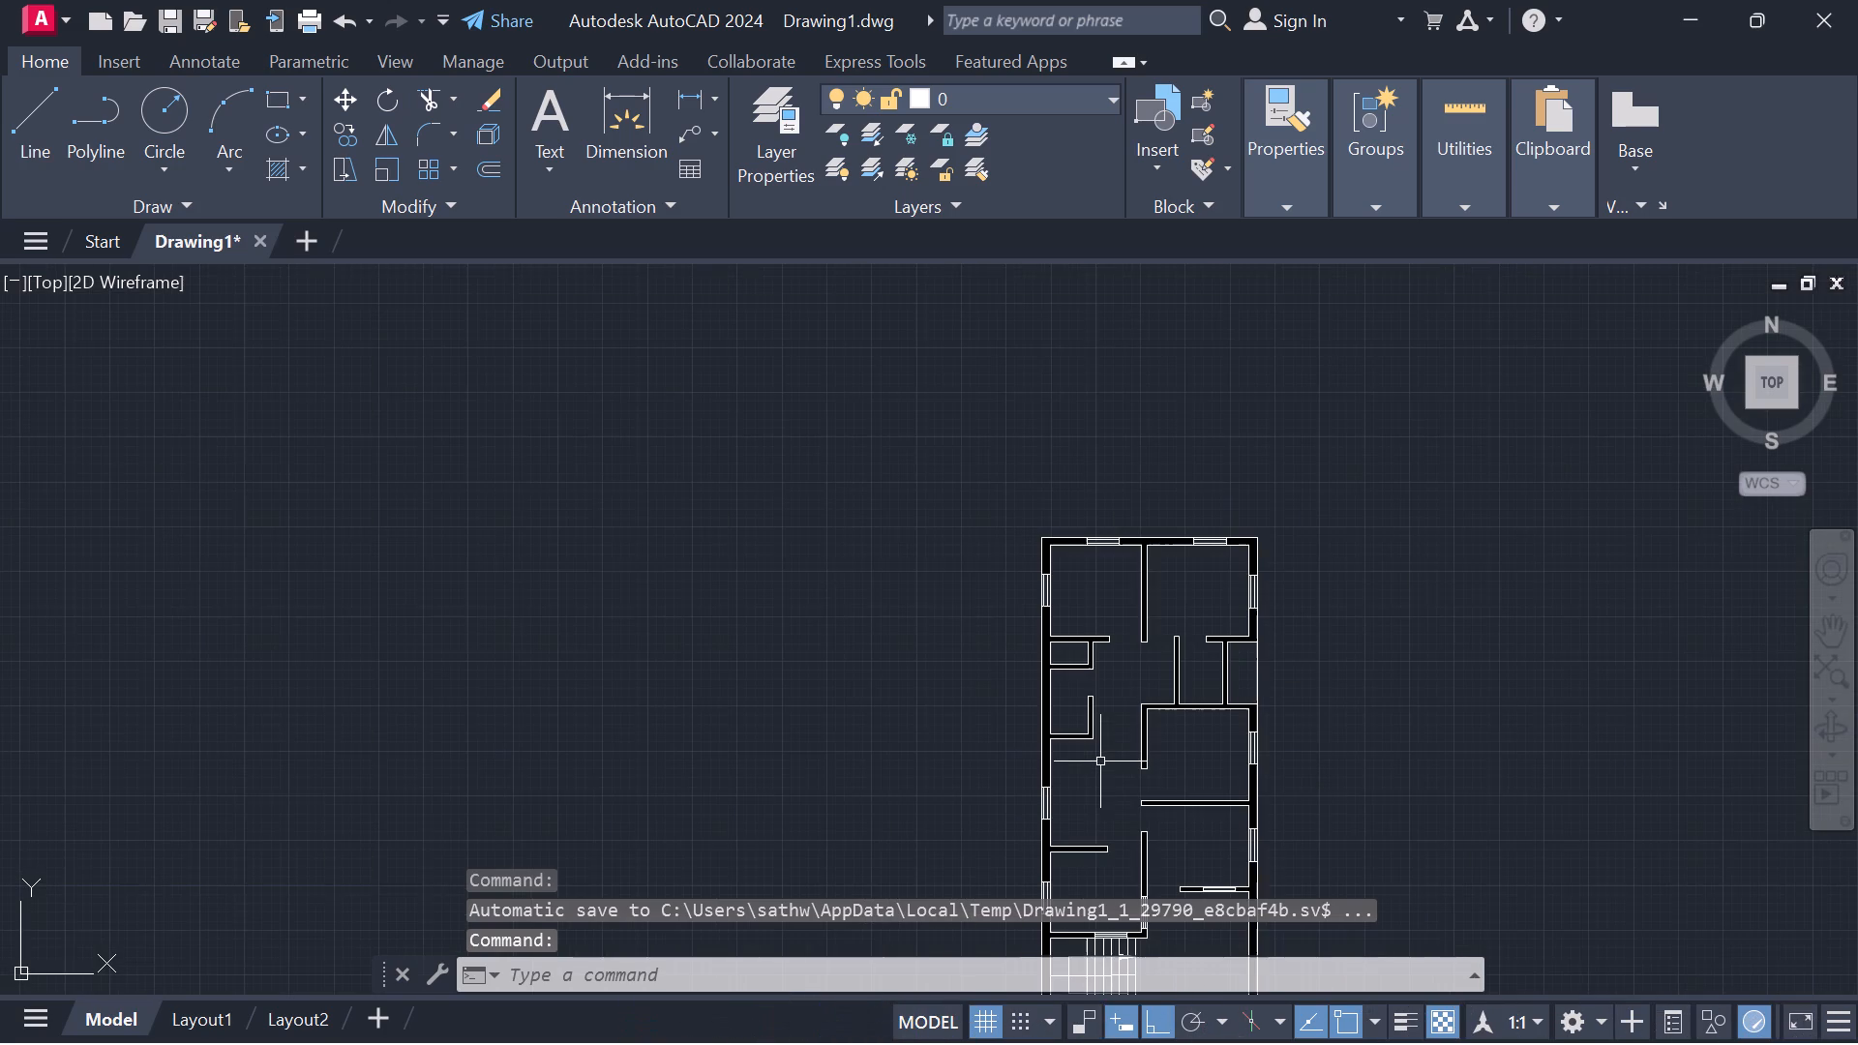
pyautogui.moveTo(1100, 761); pyautogui.dragTo(764, 652, button='middle')
pyautogui.scroll(1, 758, 643)
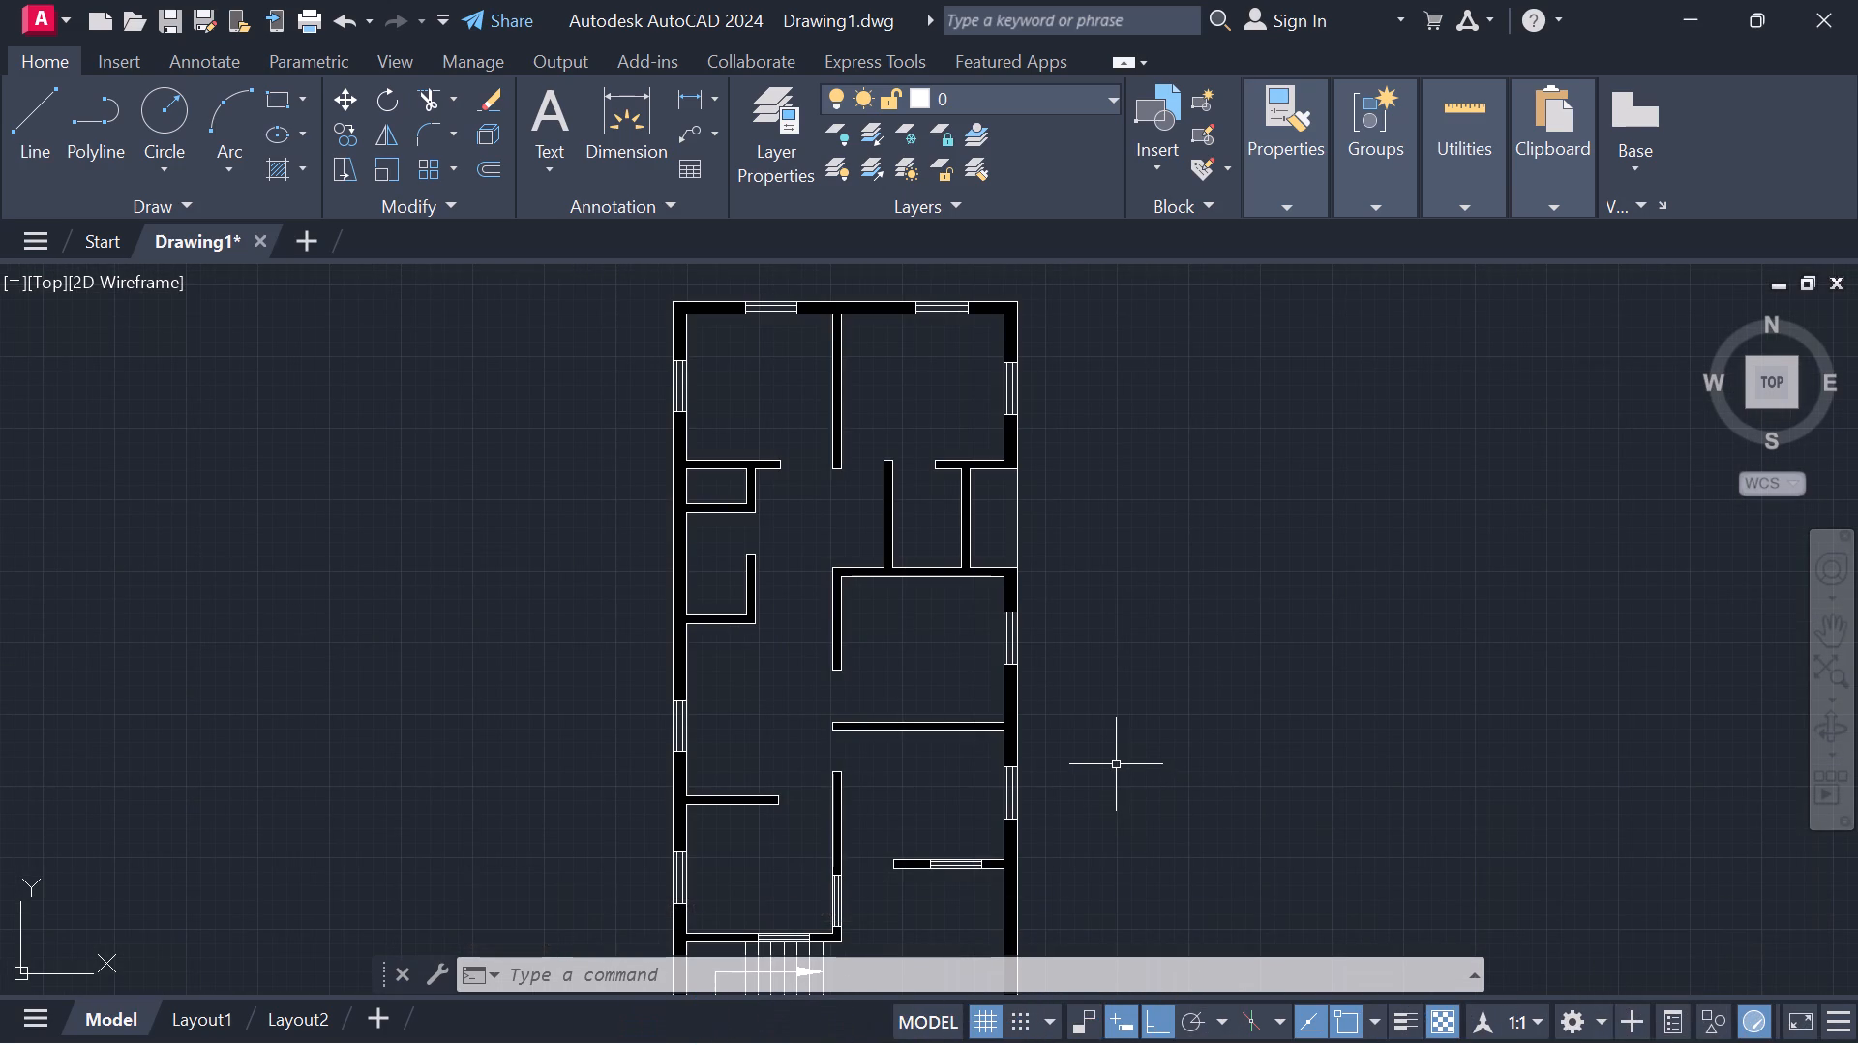
pyautogui.scroll(1, 1115, 764)
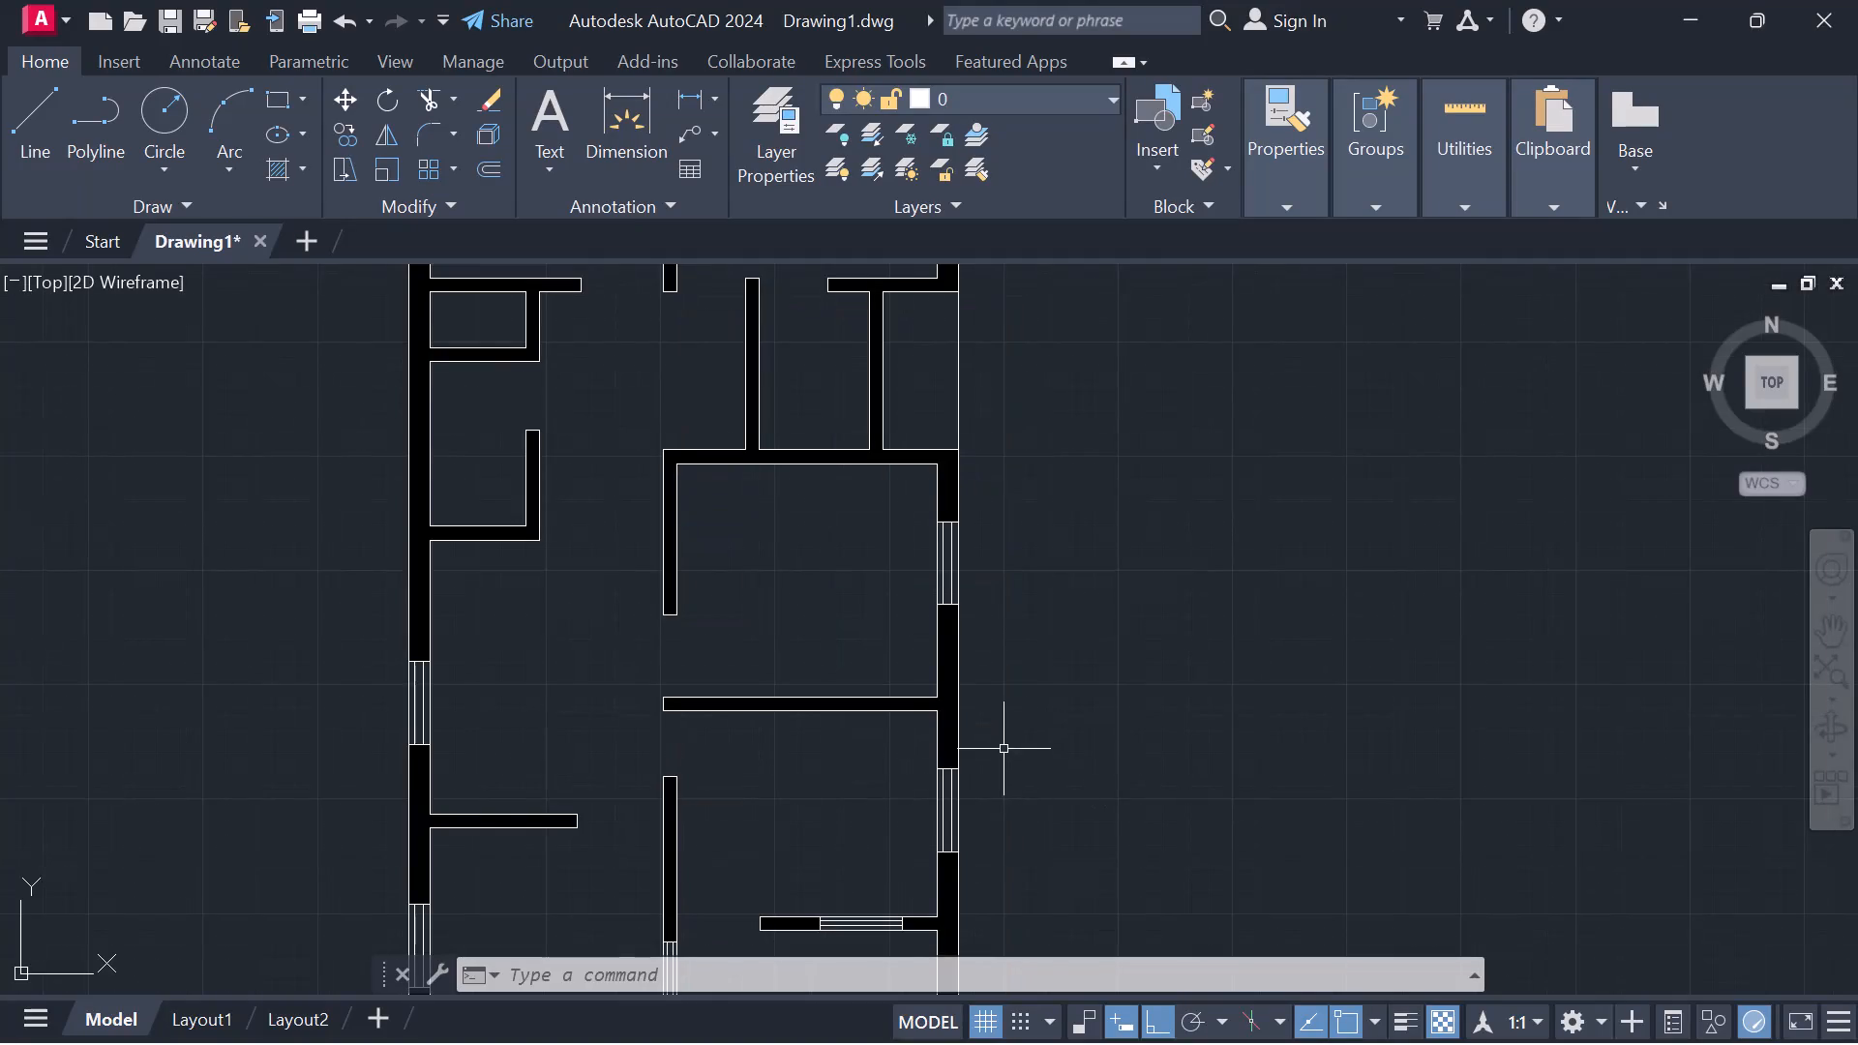
pyautogui.moveTo(1004, 748); pyautogui.dragTo(1144, 687, button='middle')
pyautogui.scroll(-1, 1145, 686)
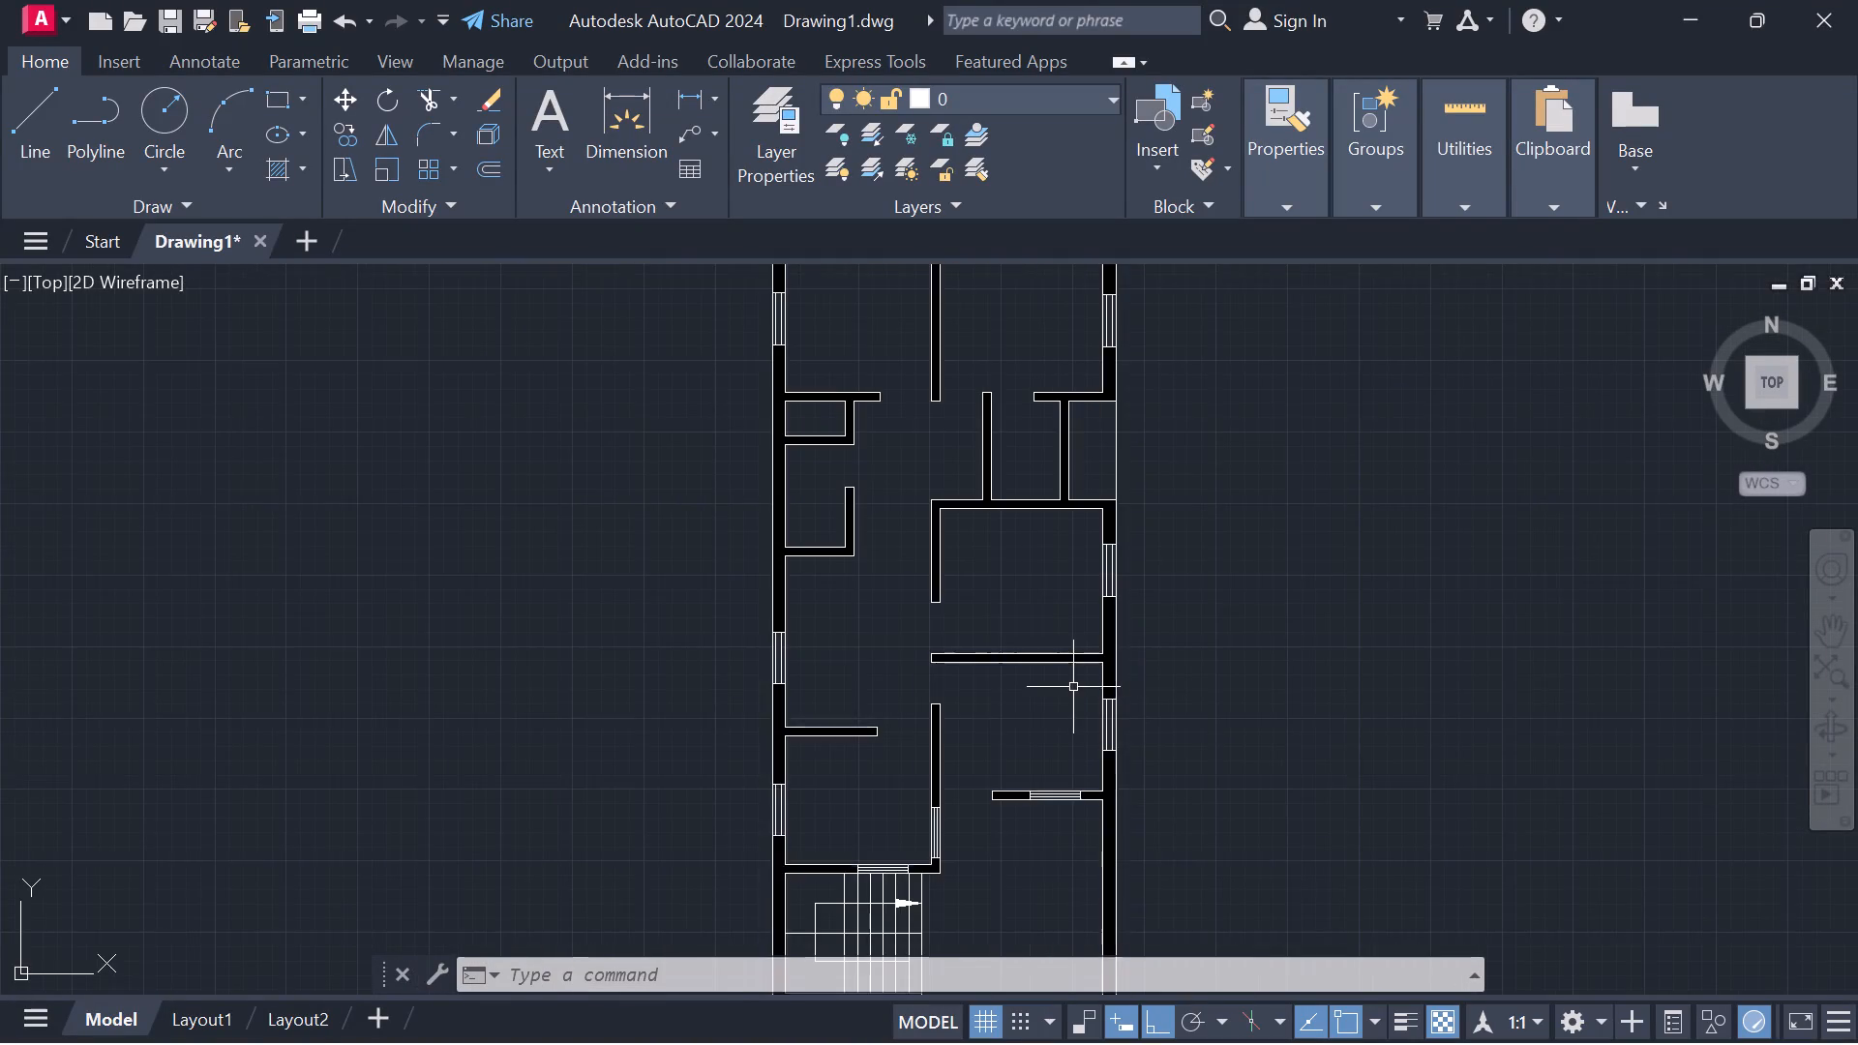
pyautogui.scroll(4, 1073, 687)
pyautogui.scroll(-4, 1072, 687)
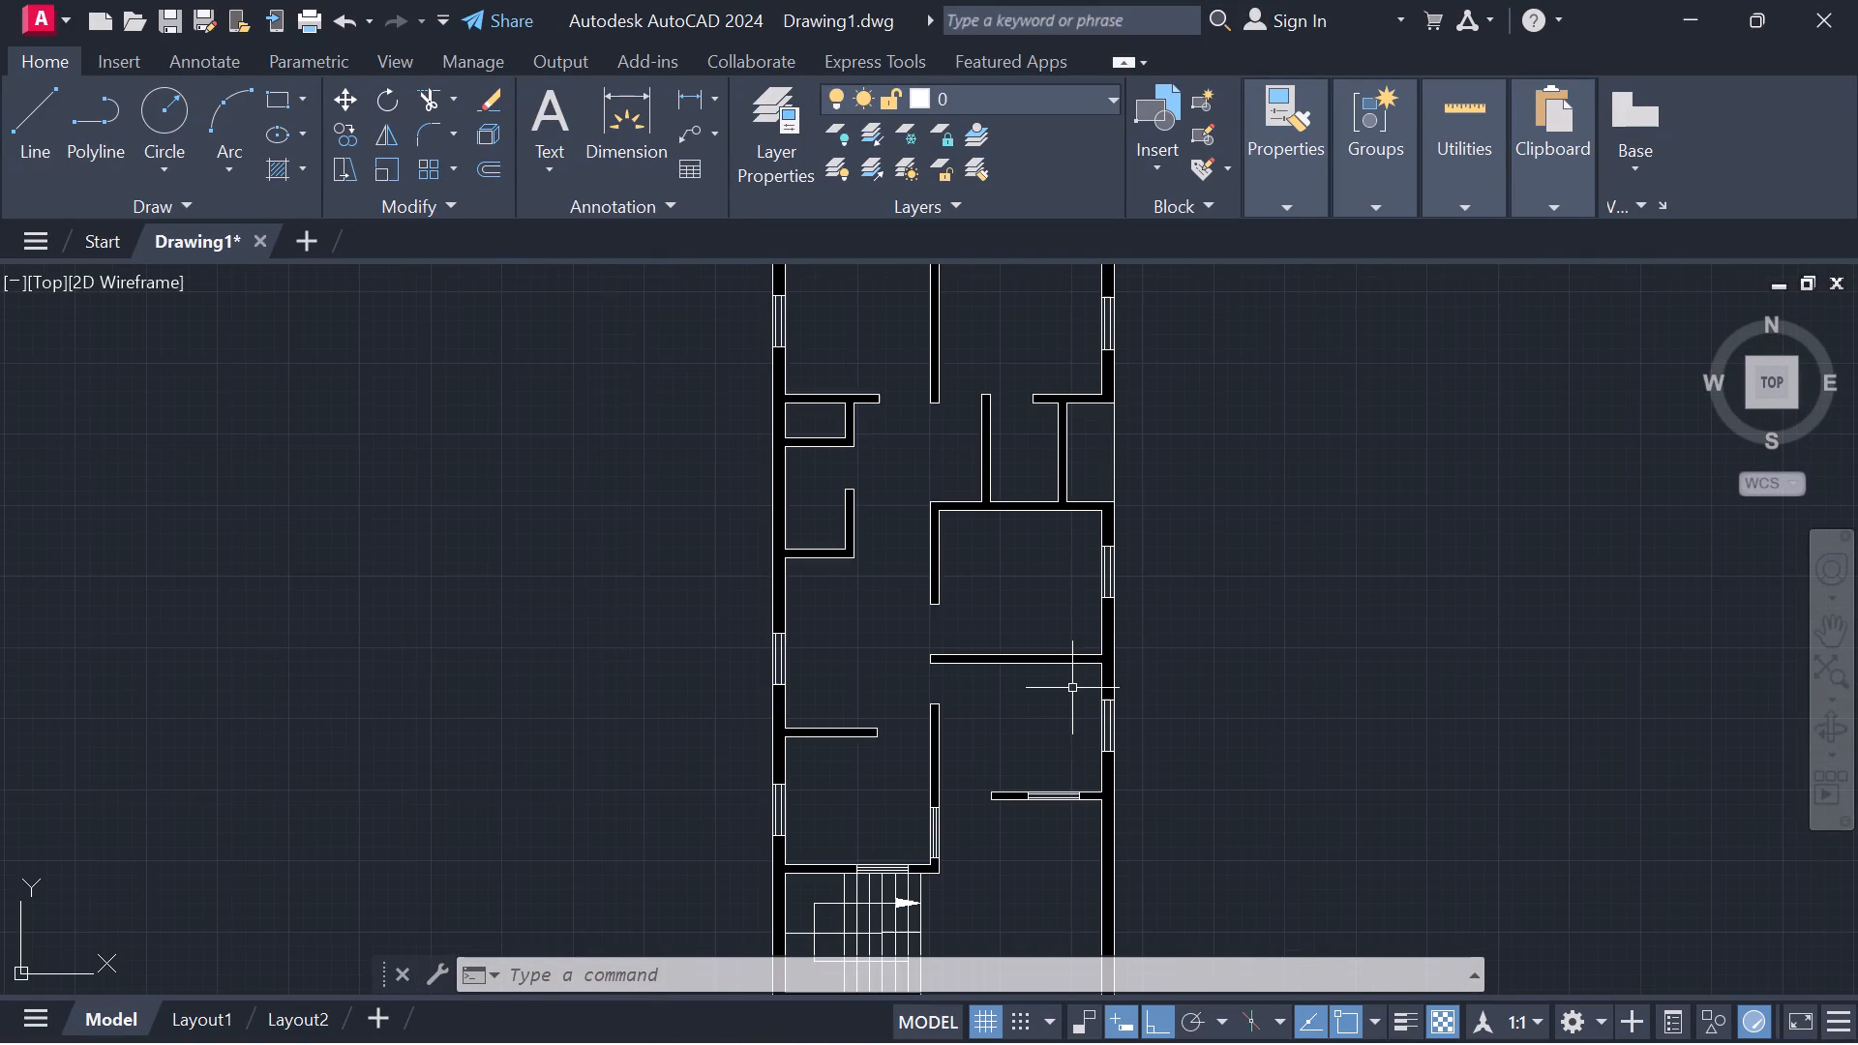
pyautogui.scroll(-1, 1072, 688)
pyautogui.moveTo(1072, 688); pyautogui.dragTo(1032, 668, button='middle')
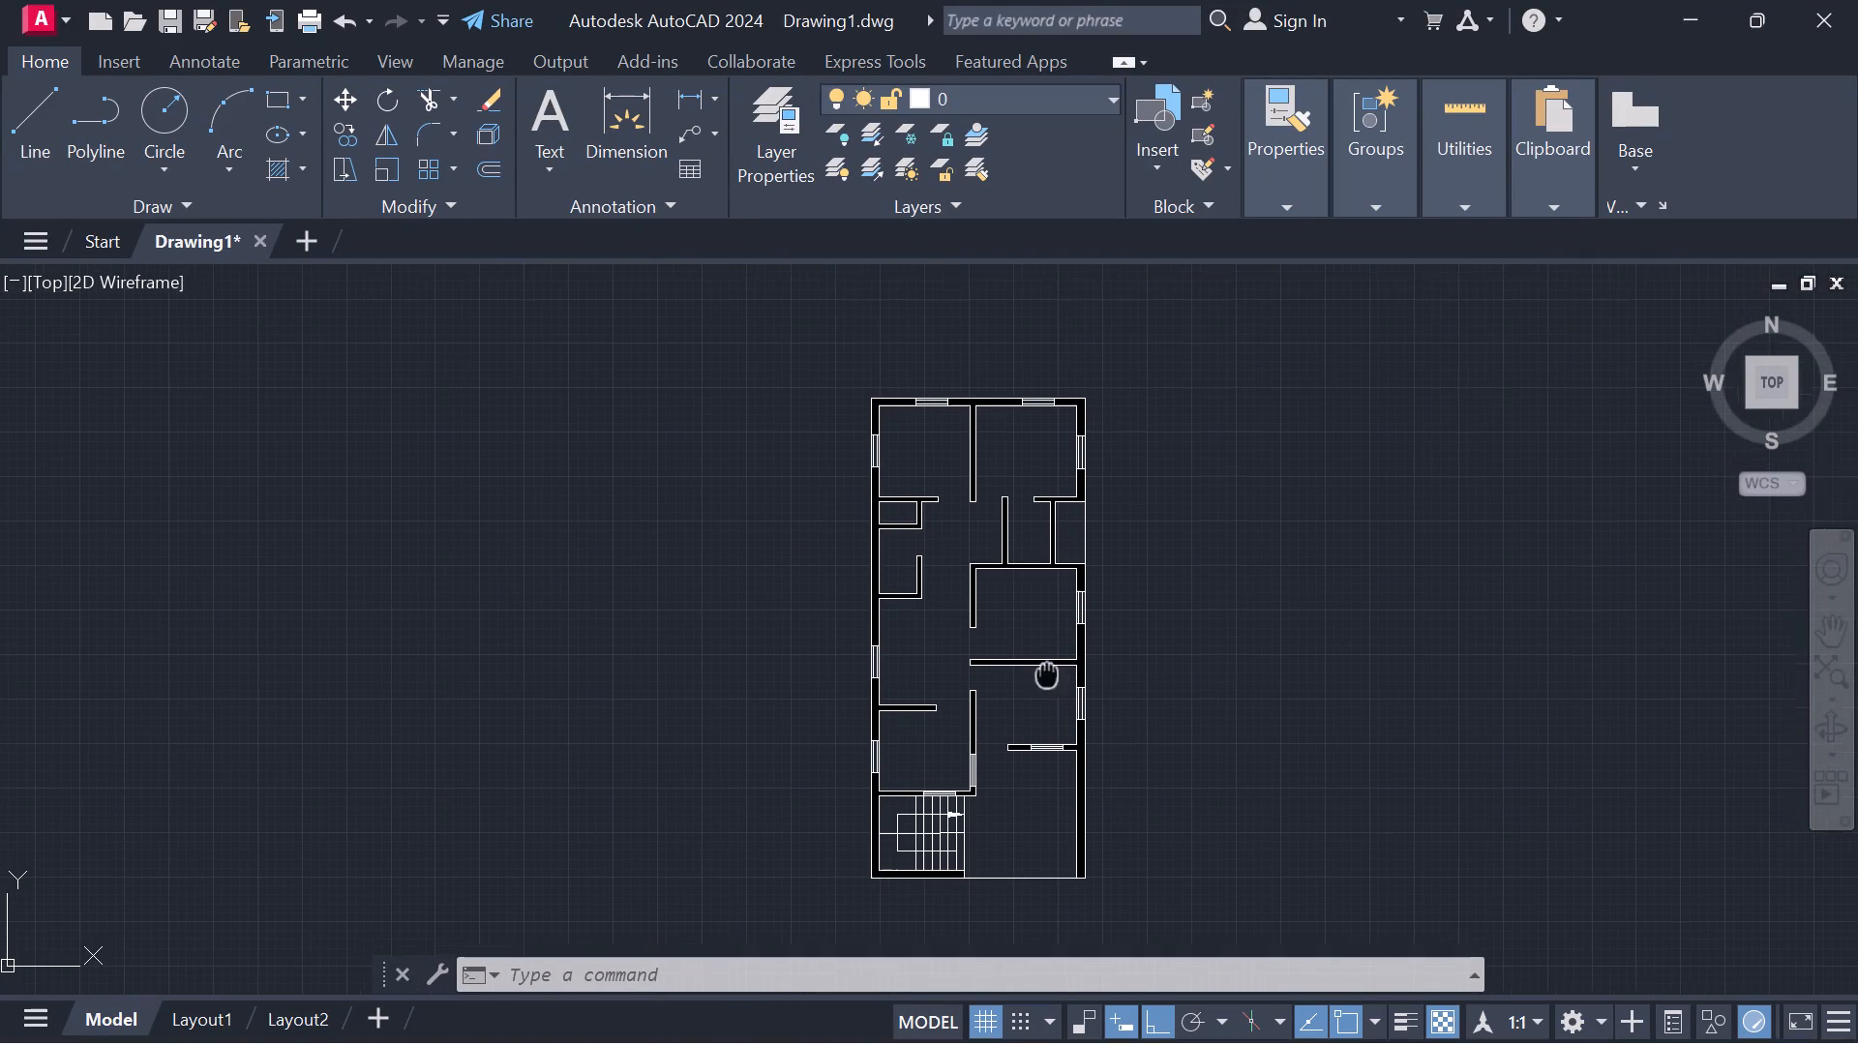
pyautogui.moveTo(1032, 668); pyautogui.dragTo(1016, 661, button='middle')
pyautogui.scroll(1, 1014, 661)
pyautogui.moveTo(1014, 661); pyautogui.dragTo(1021, 579, button='middle')
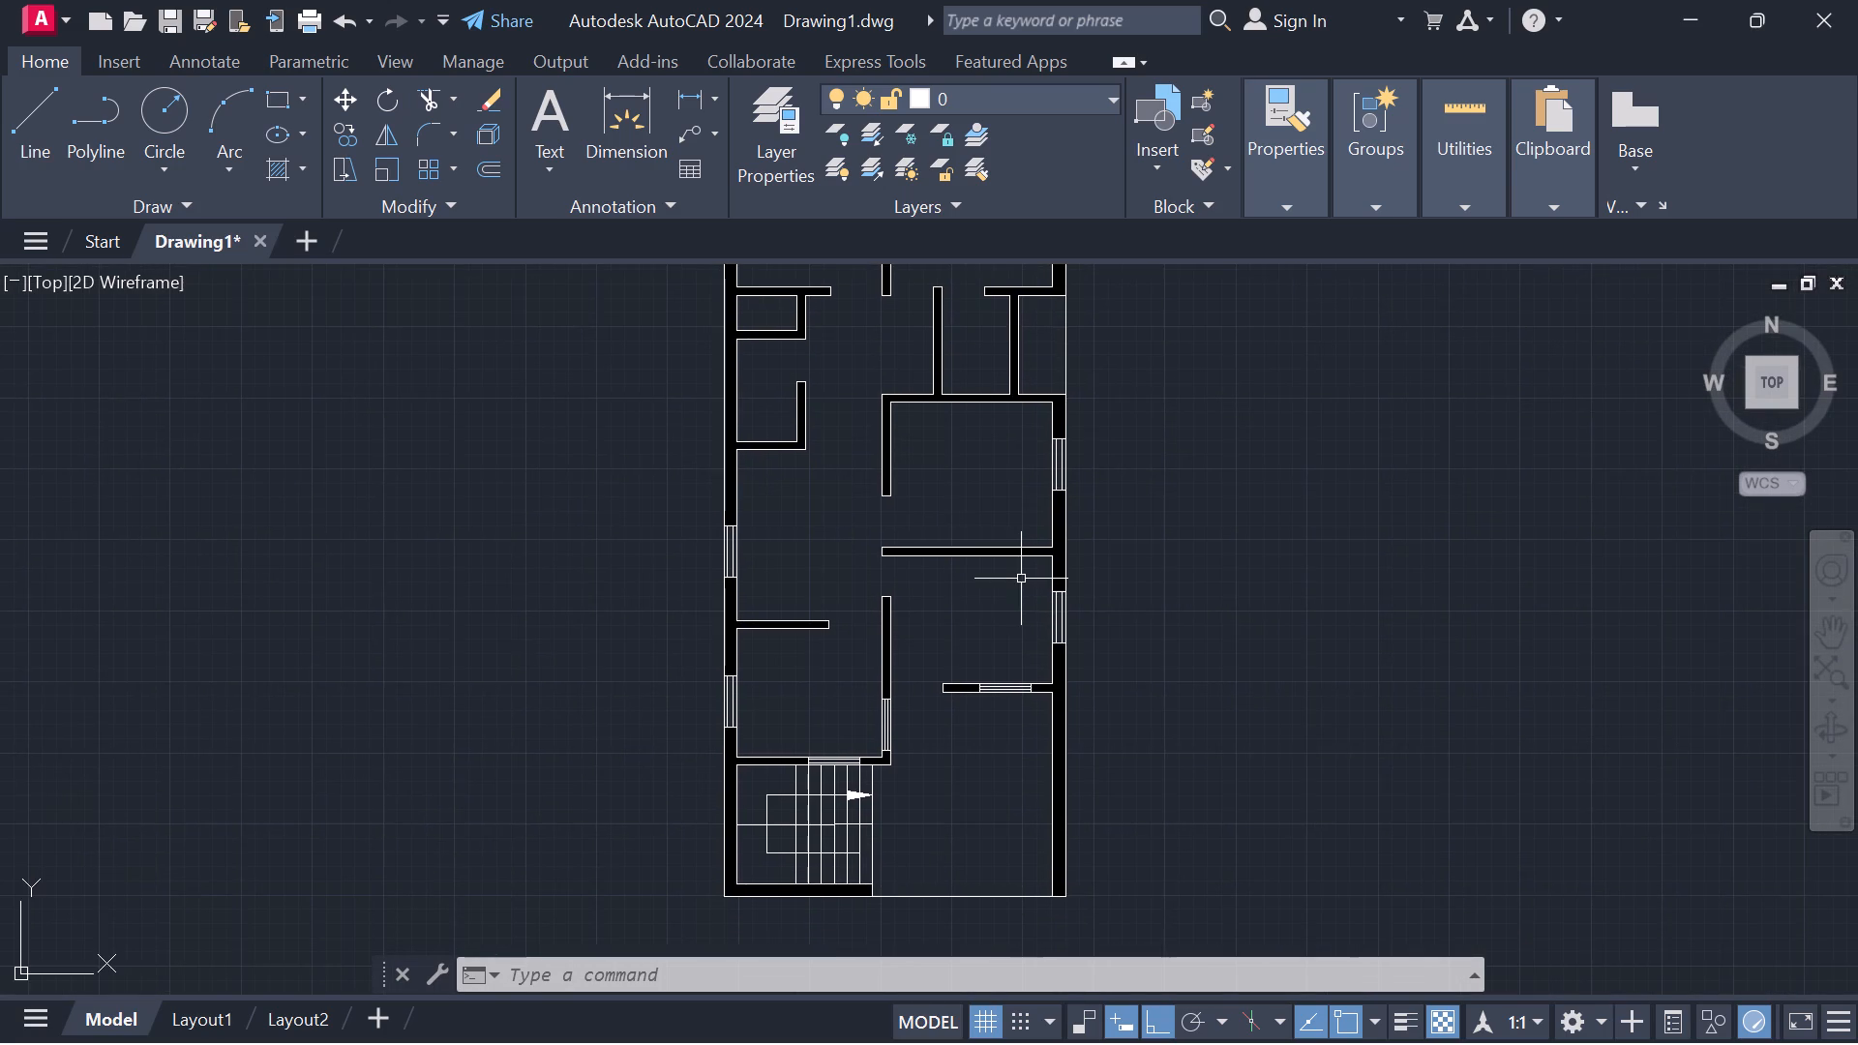
pyautogui.moveTo(1006, 600); pyautogui.dragTo(695, 686, button='middle')
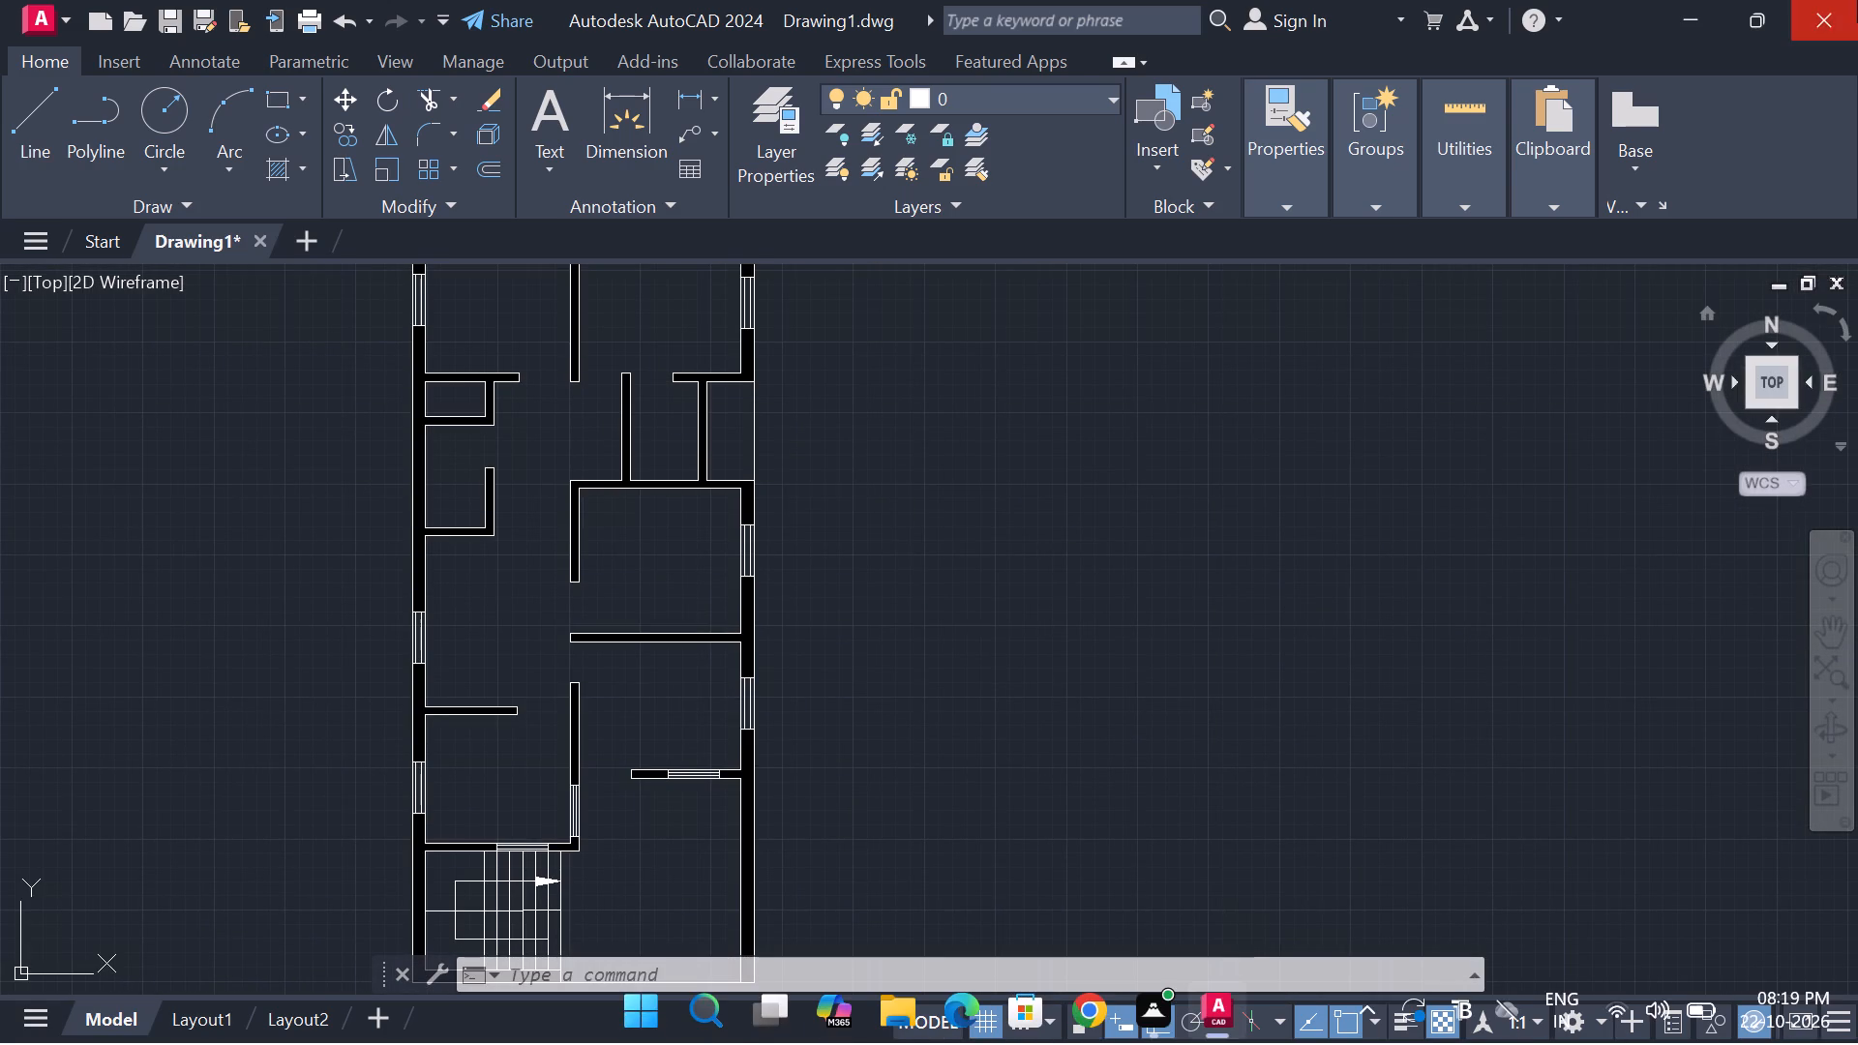
# Check the room sizes, door openings and wall thicknesses throughout the floor plan with Quick measure.
pyautogui.click(1464, 207)
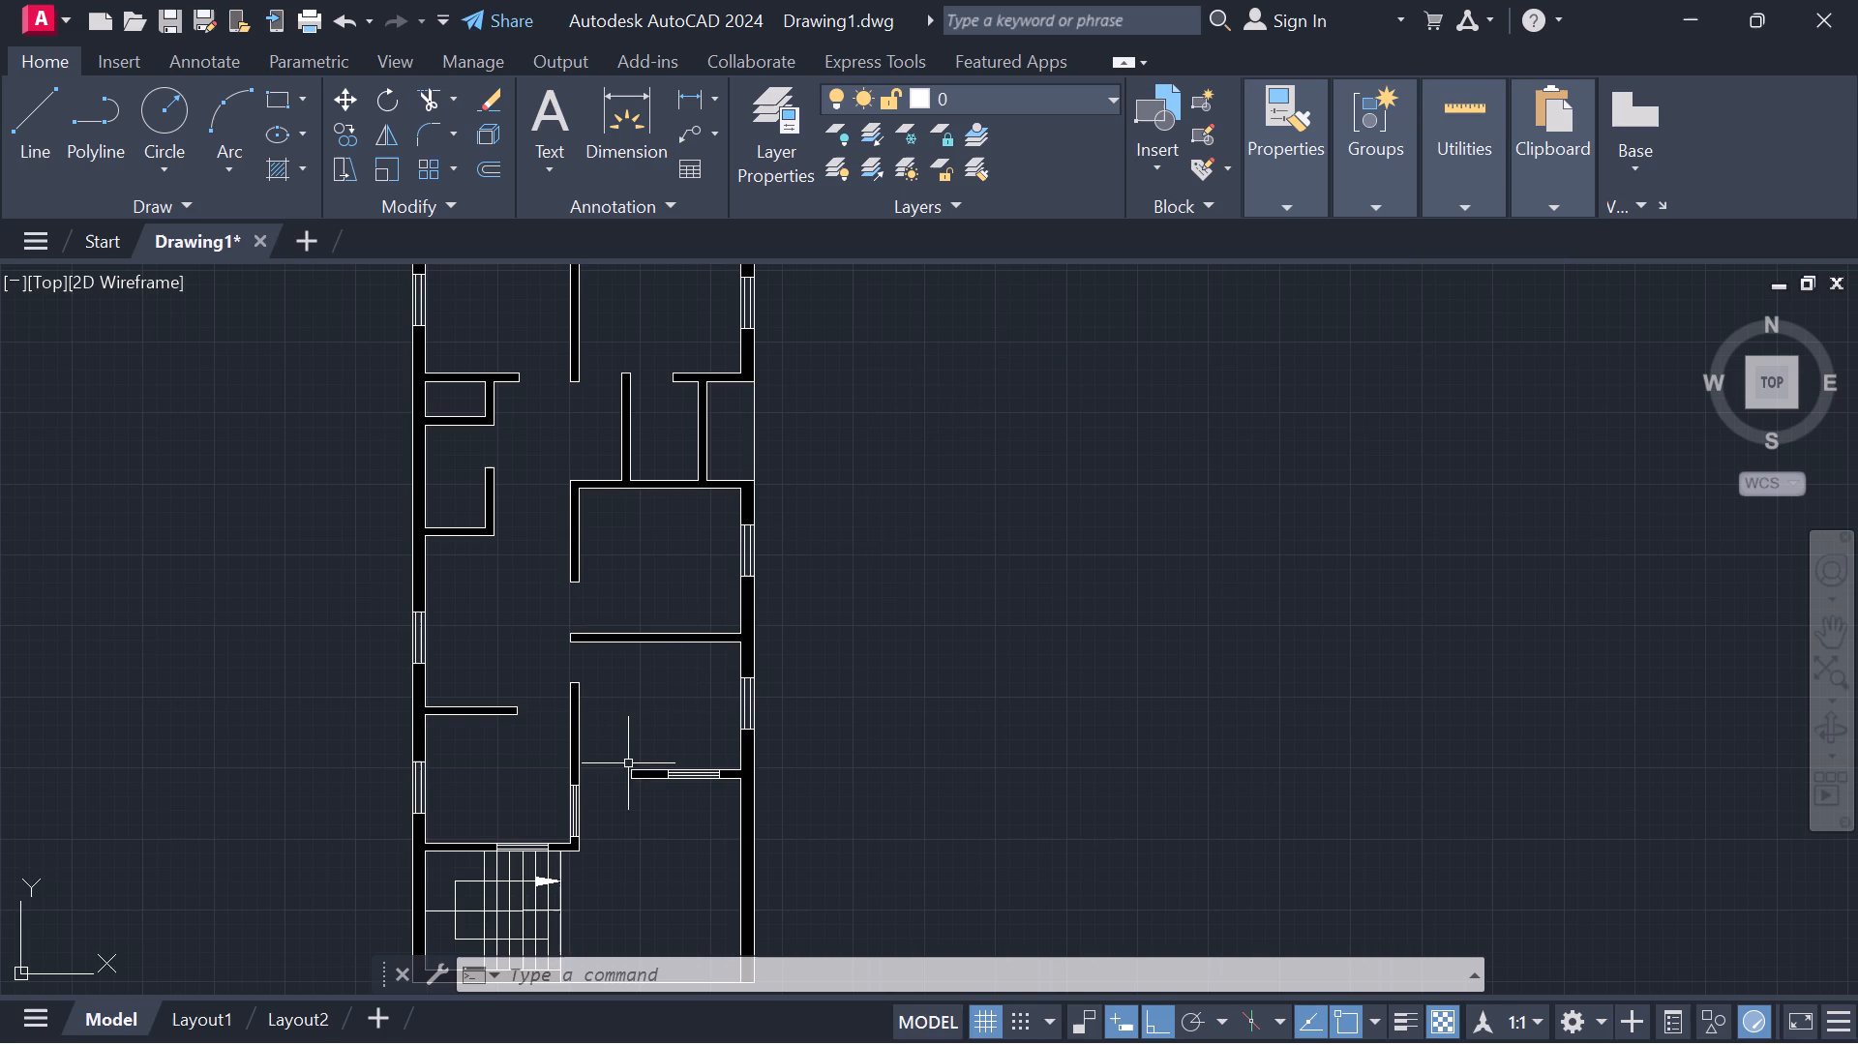
pyautogui.click(1460, 210)
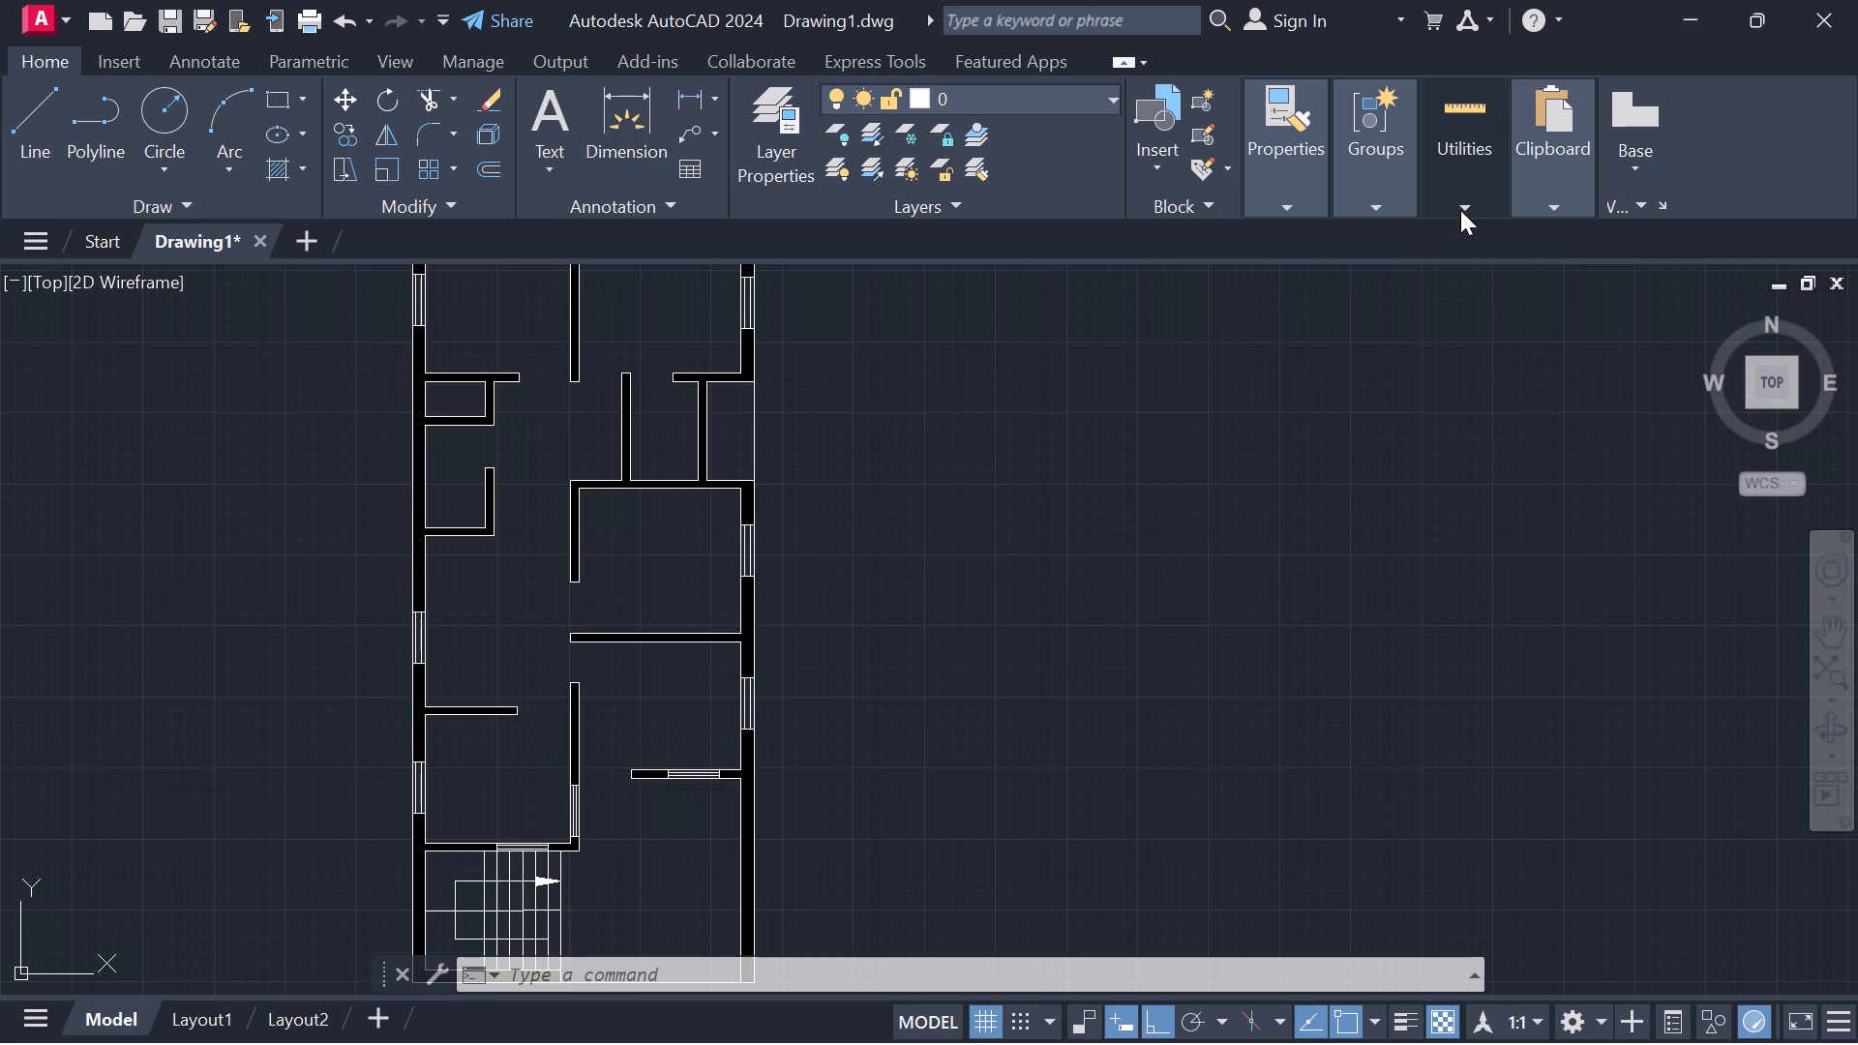
pyautogui.click(1461, 242)
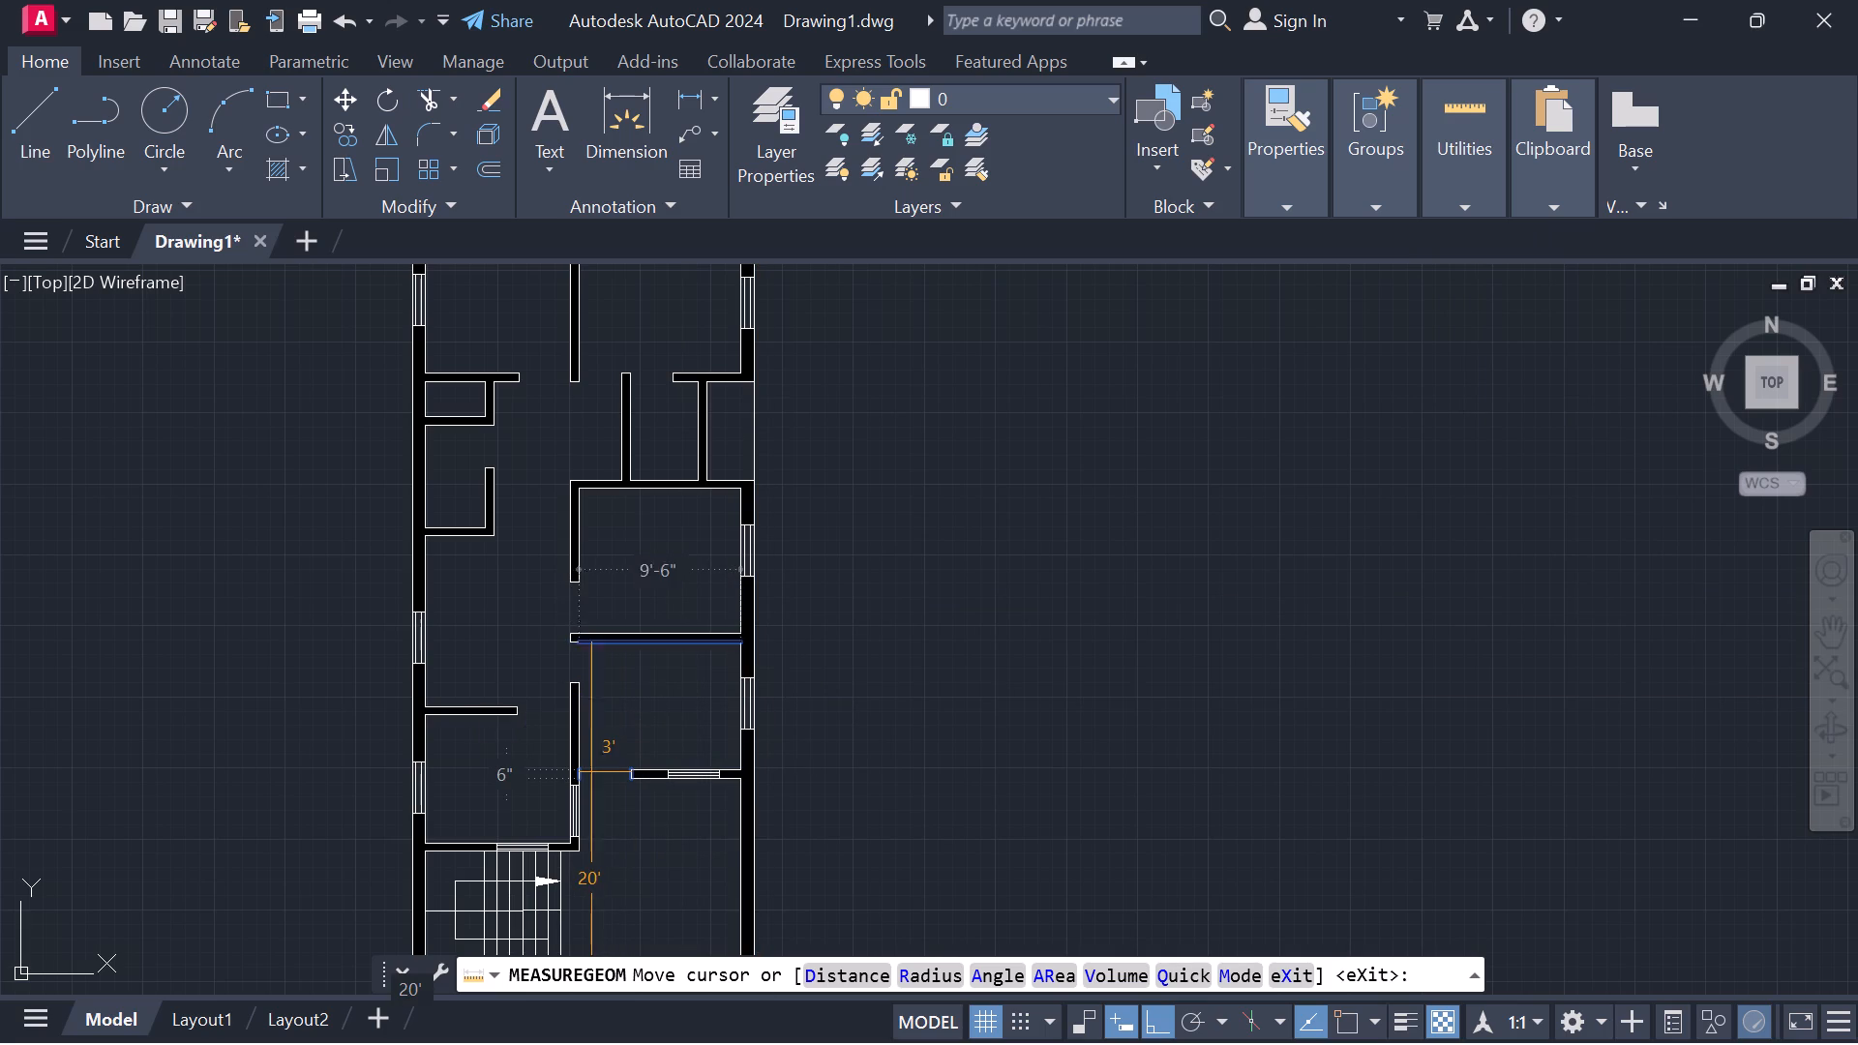
pyautogui.scroll(3, 600, 746)
pyautogui.scroll(-4, 600, 746)
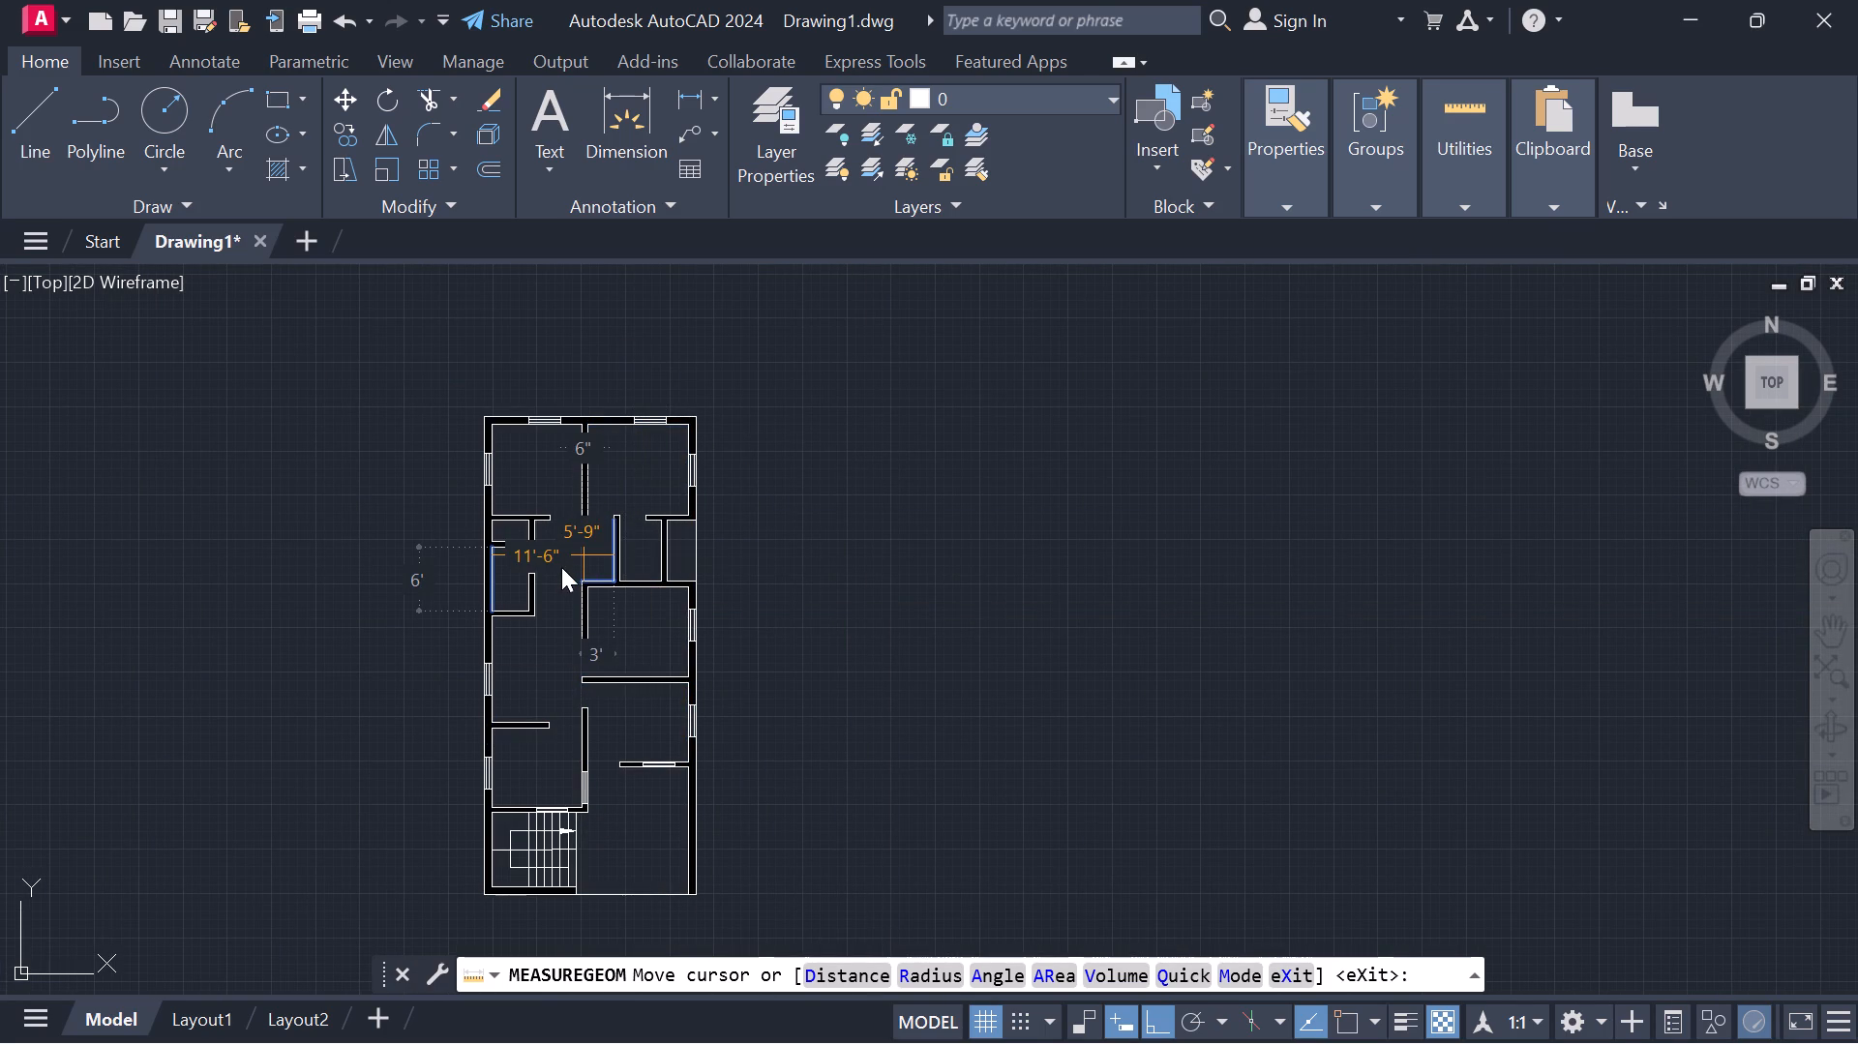
pyautogui.scroll(9, 557, 558)
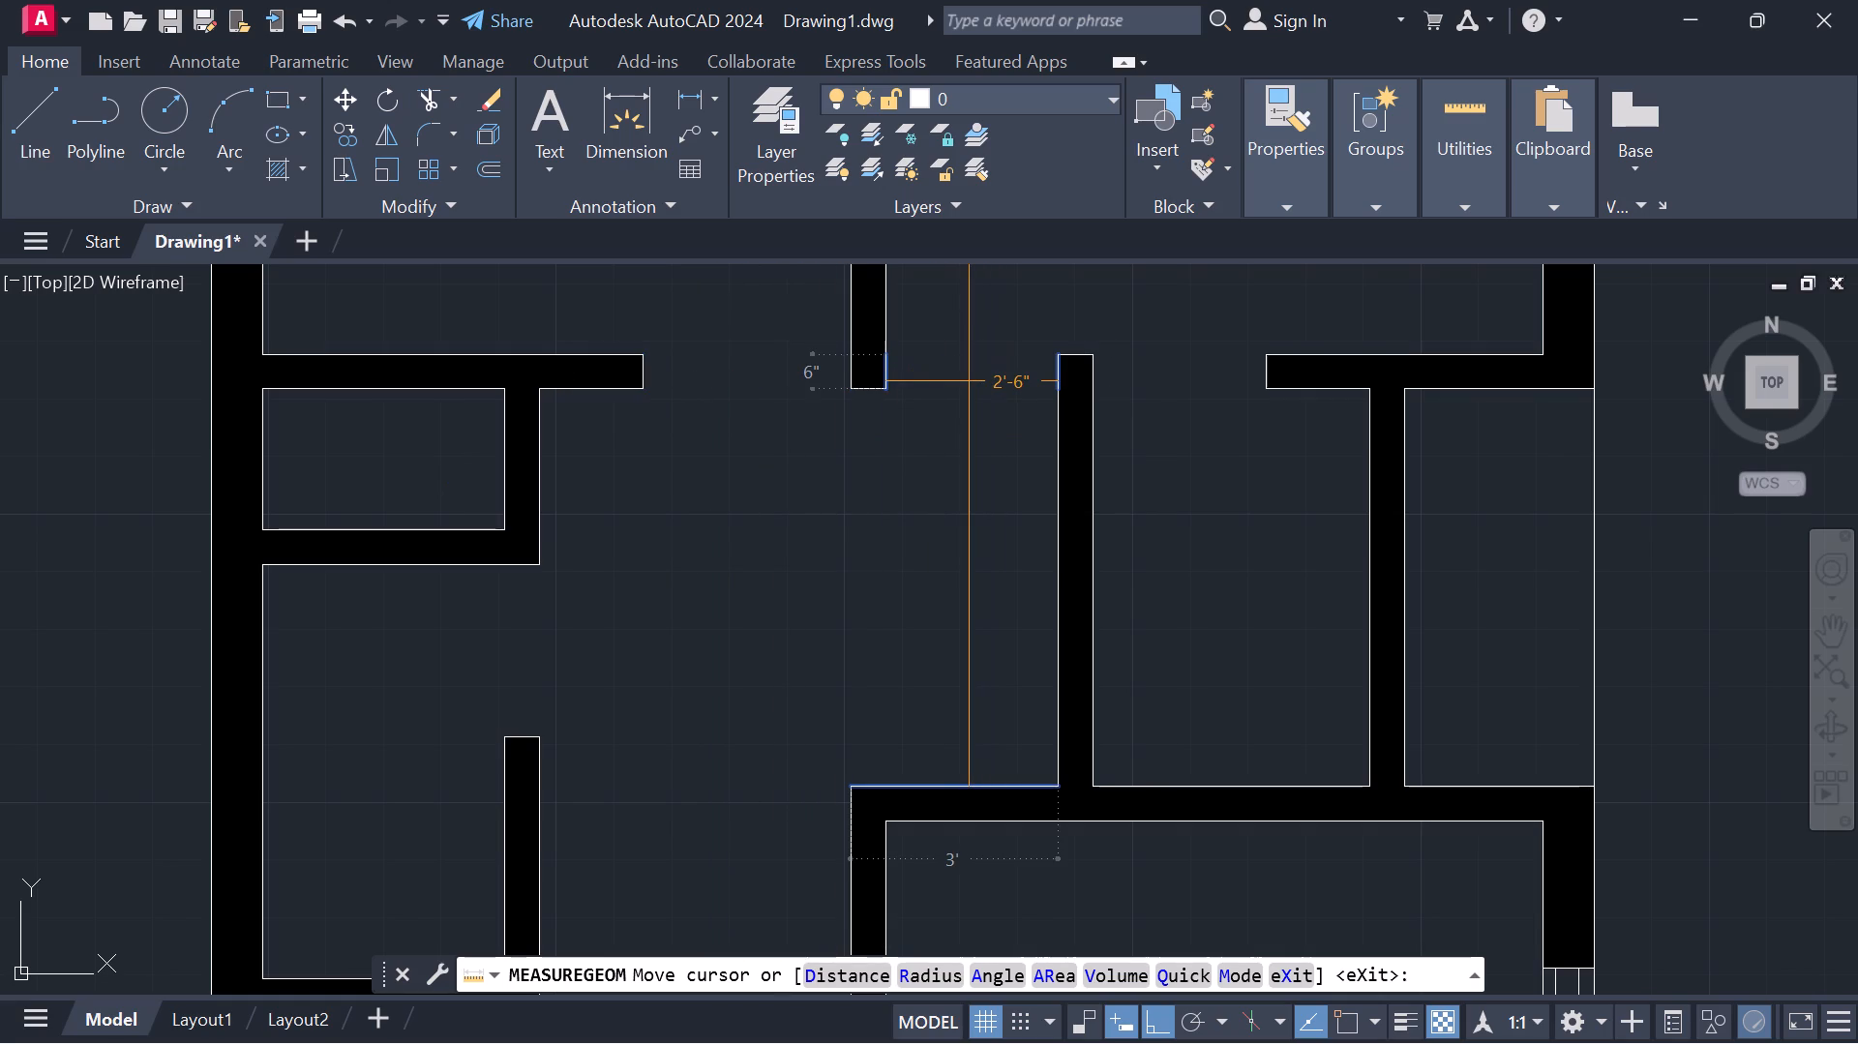
pyautogui.scroll(2, 972, 379)
pyautogui.scroll(-2, 972, 379)
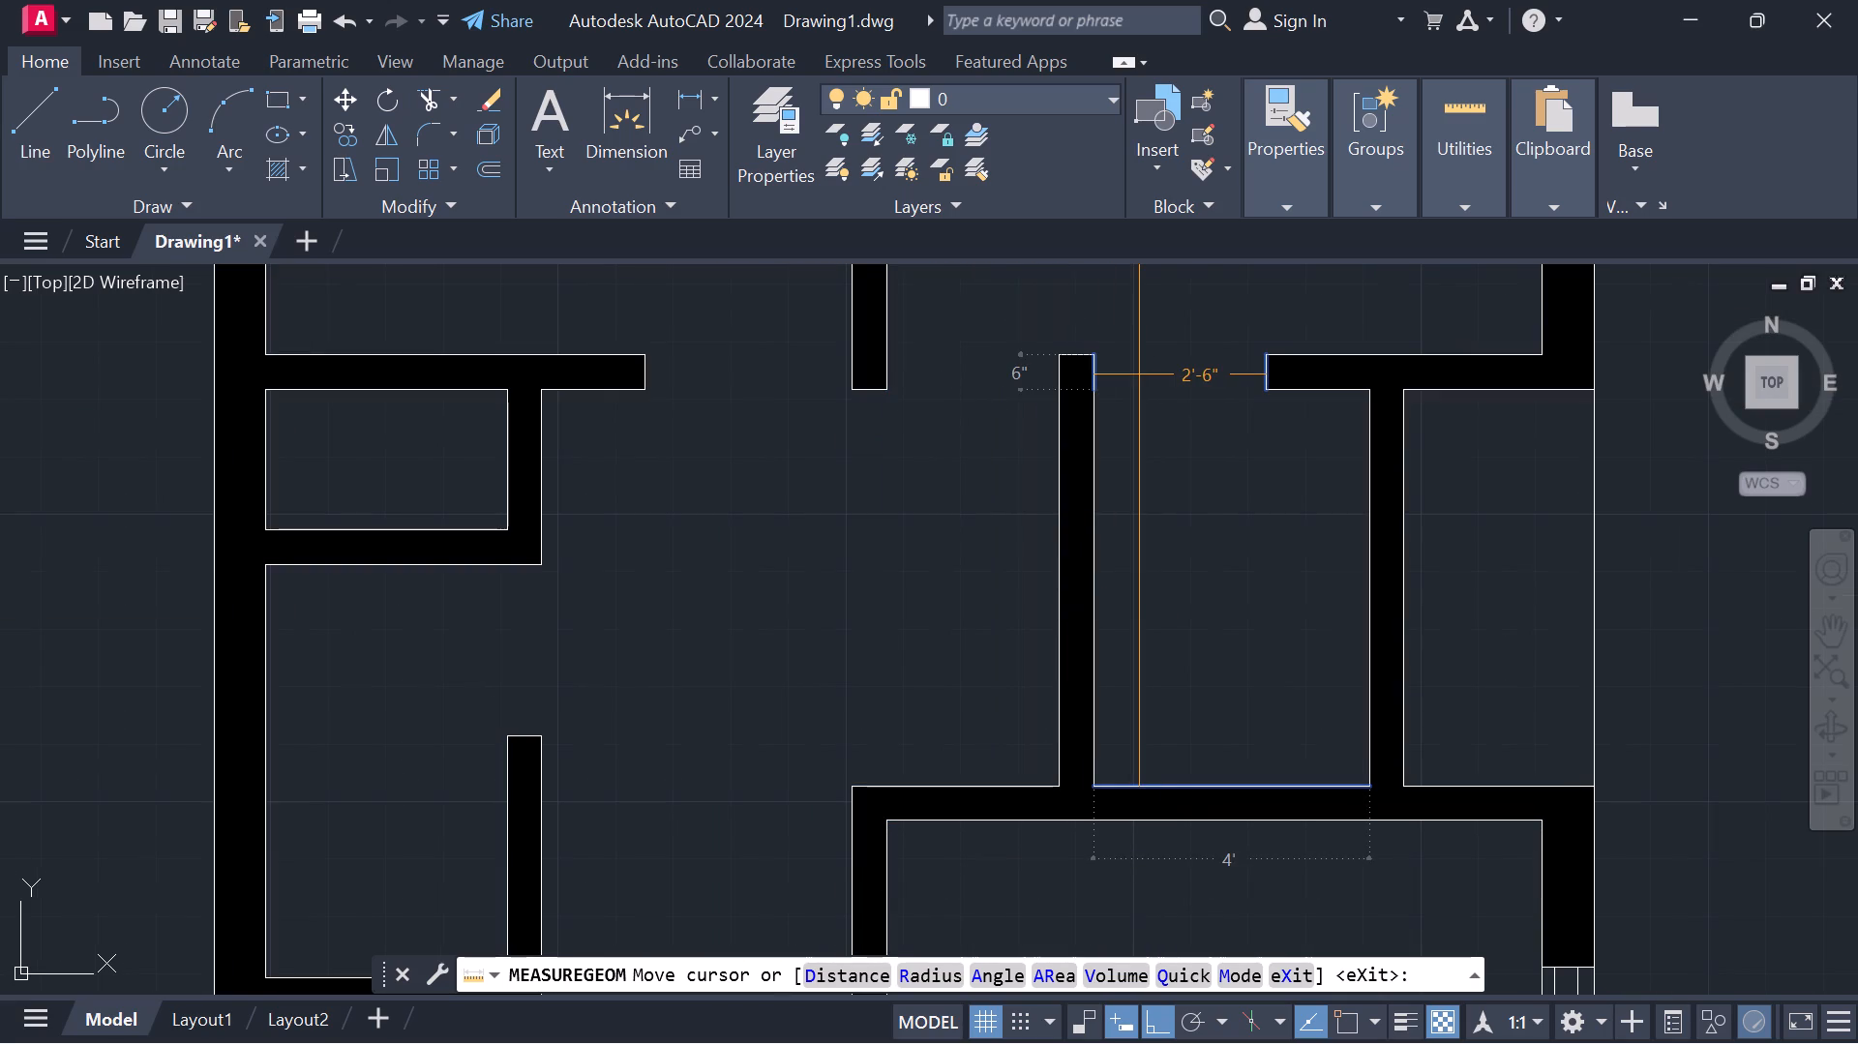
pyautogui.scroll(1, 1139, 374)
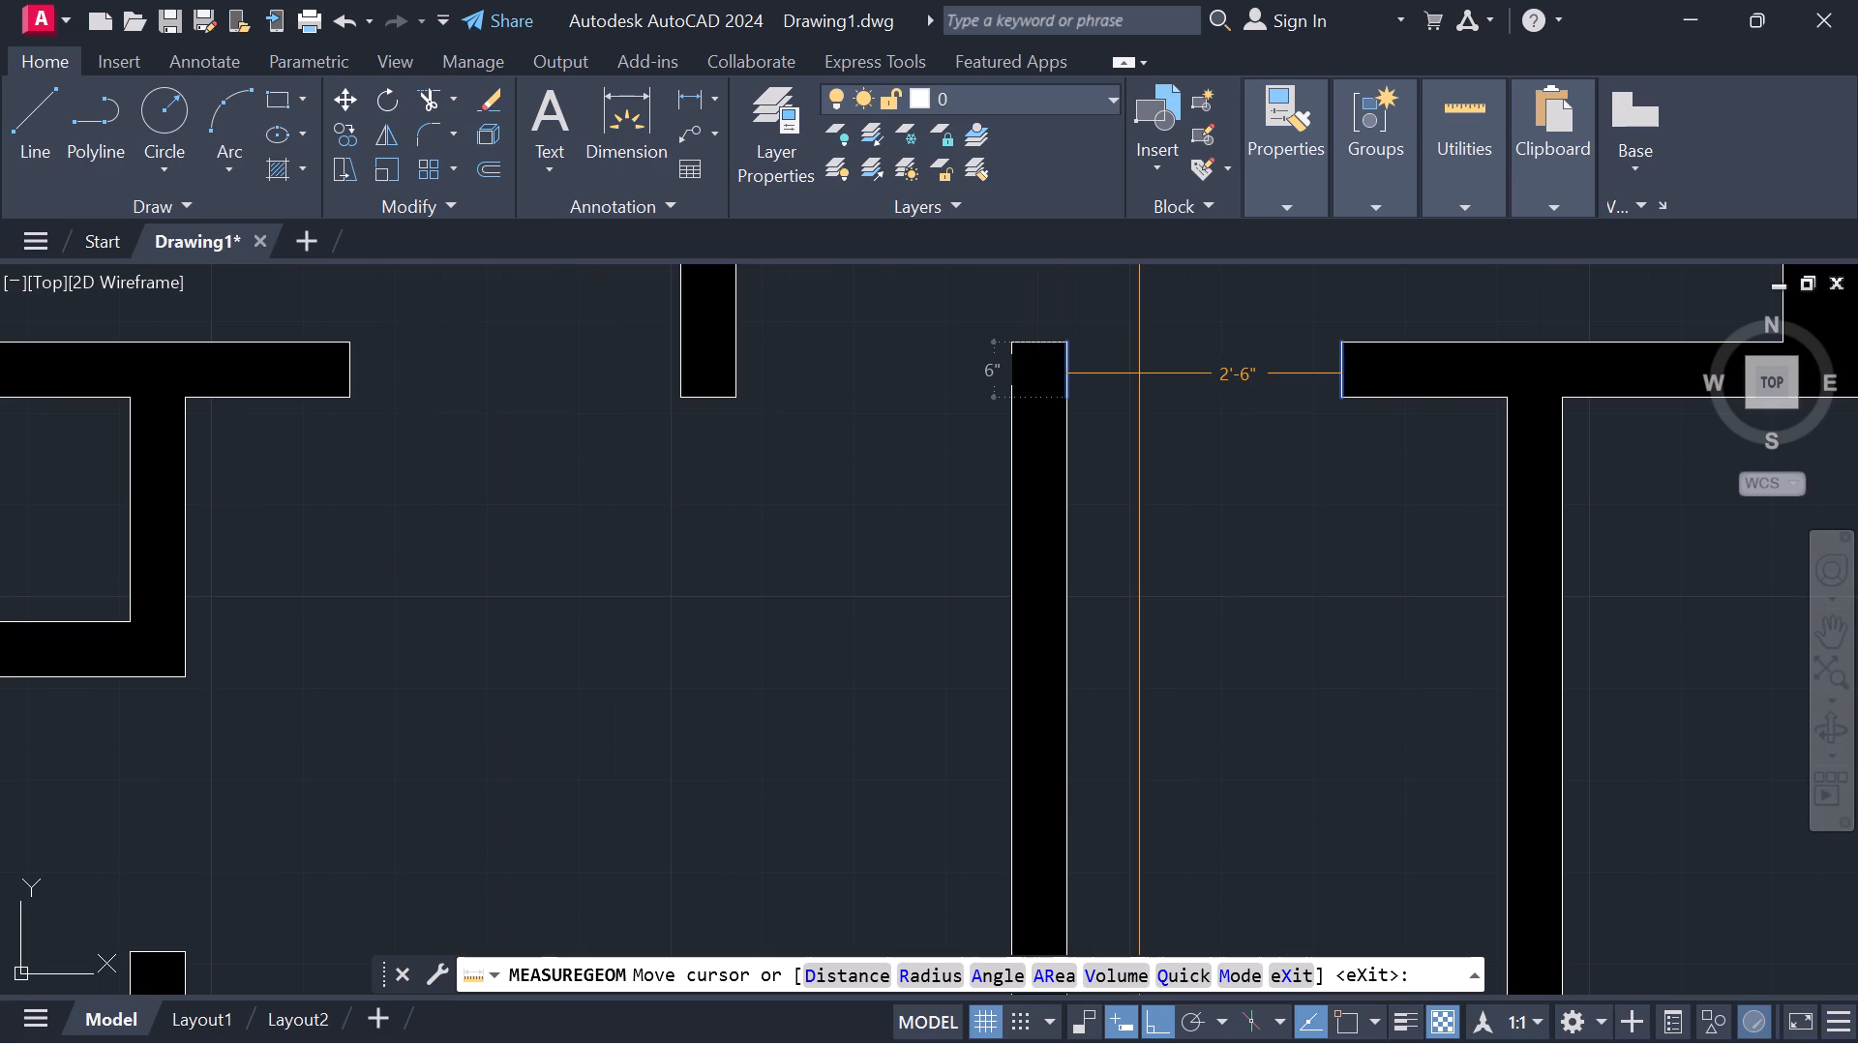
pyautogui.scroll(-2, 1138, 373)
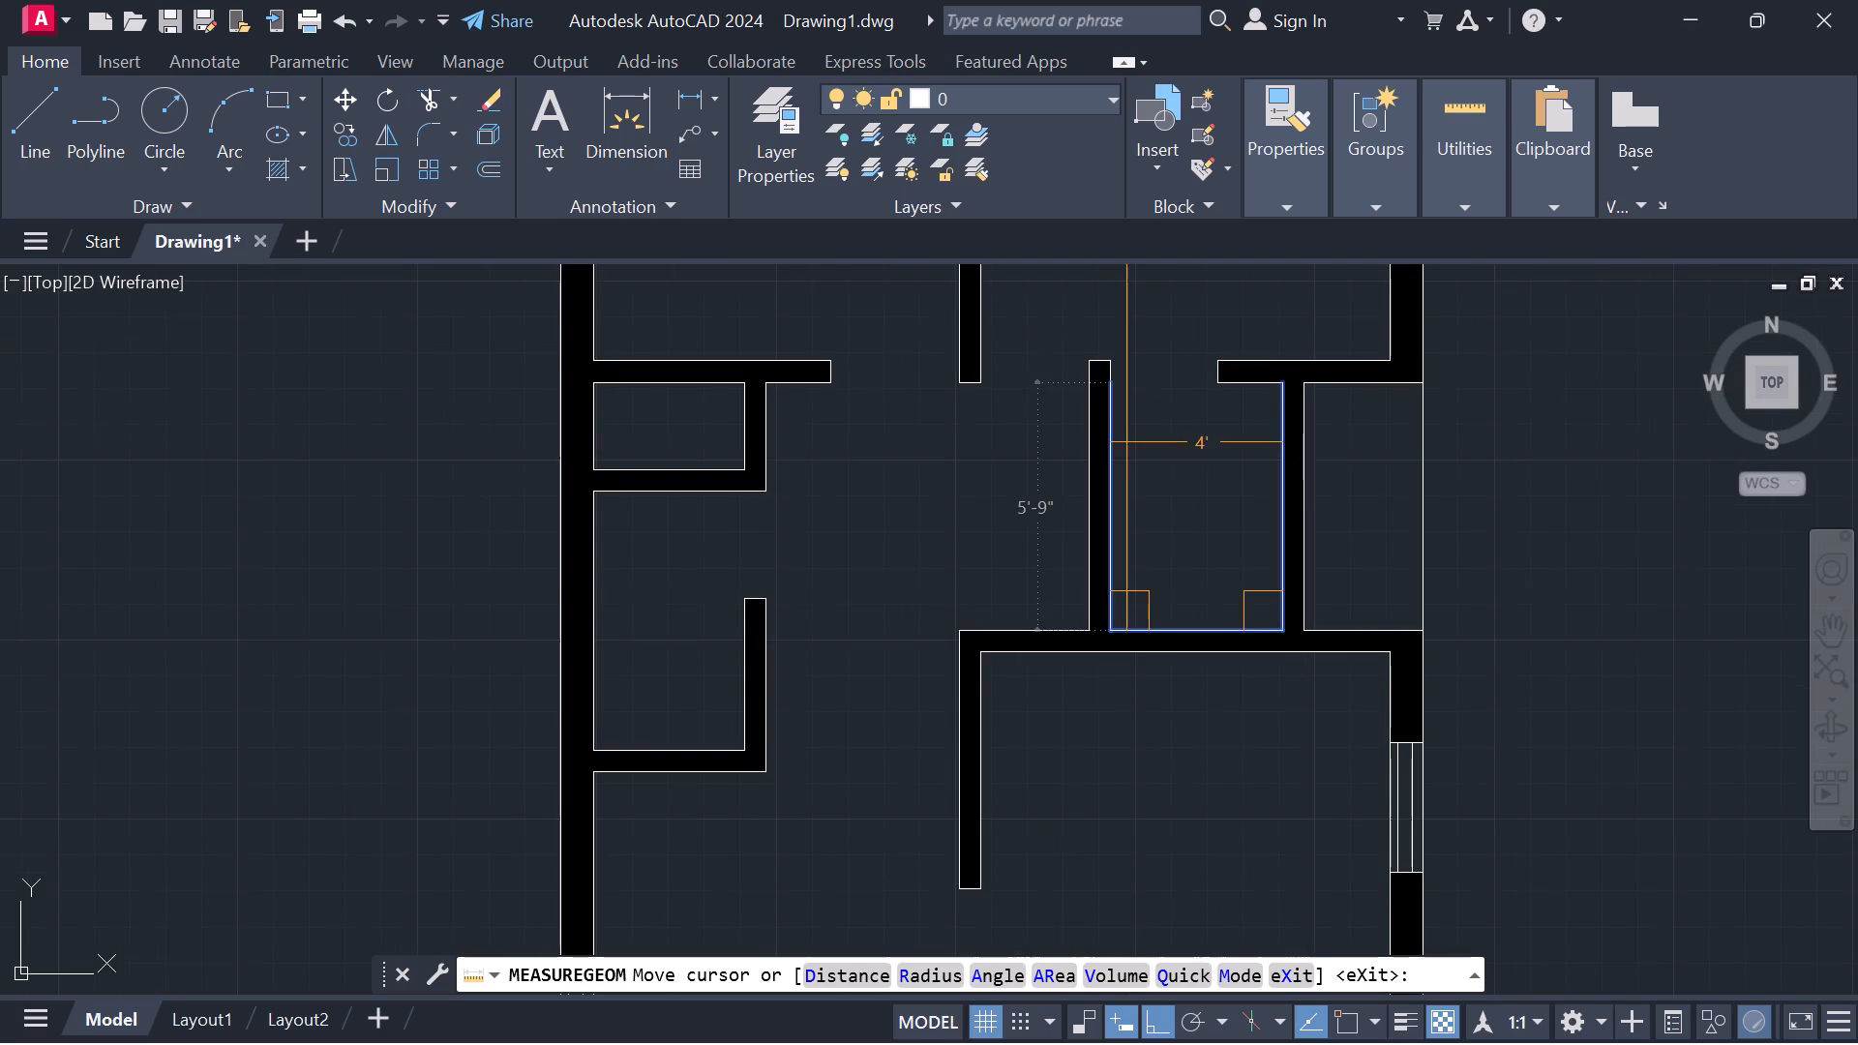
pyautogui.moveTo(1131, 442); pyautogui.dragTo(1043, 212, button='middle')
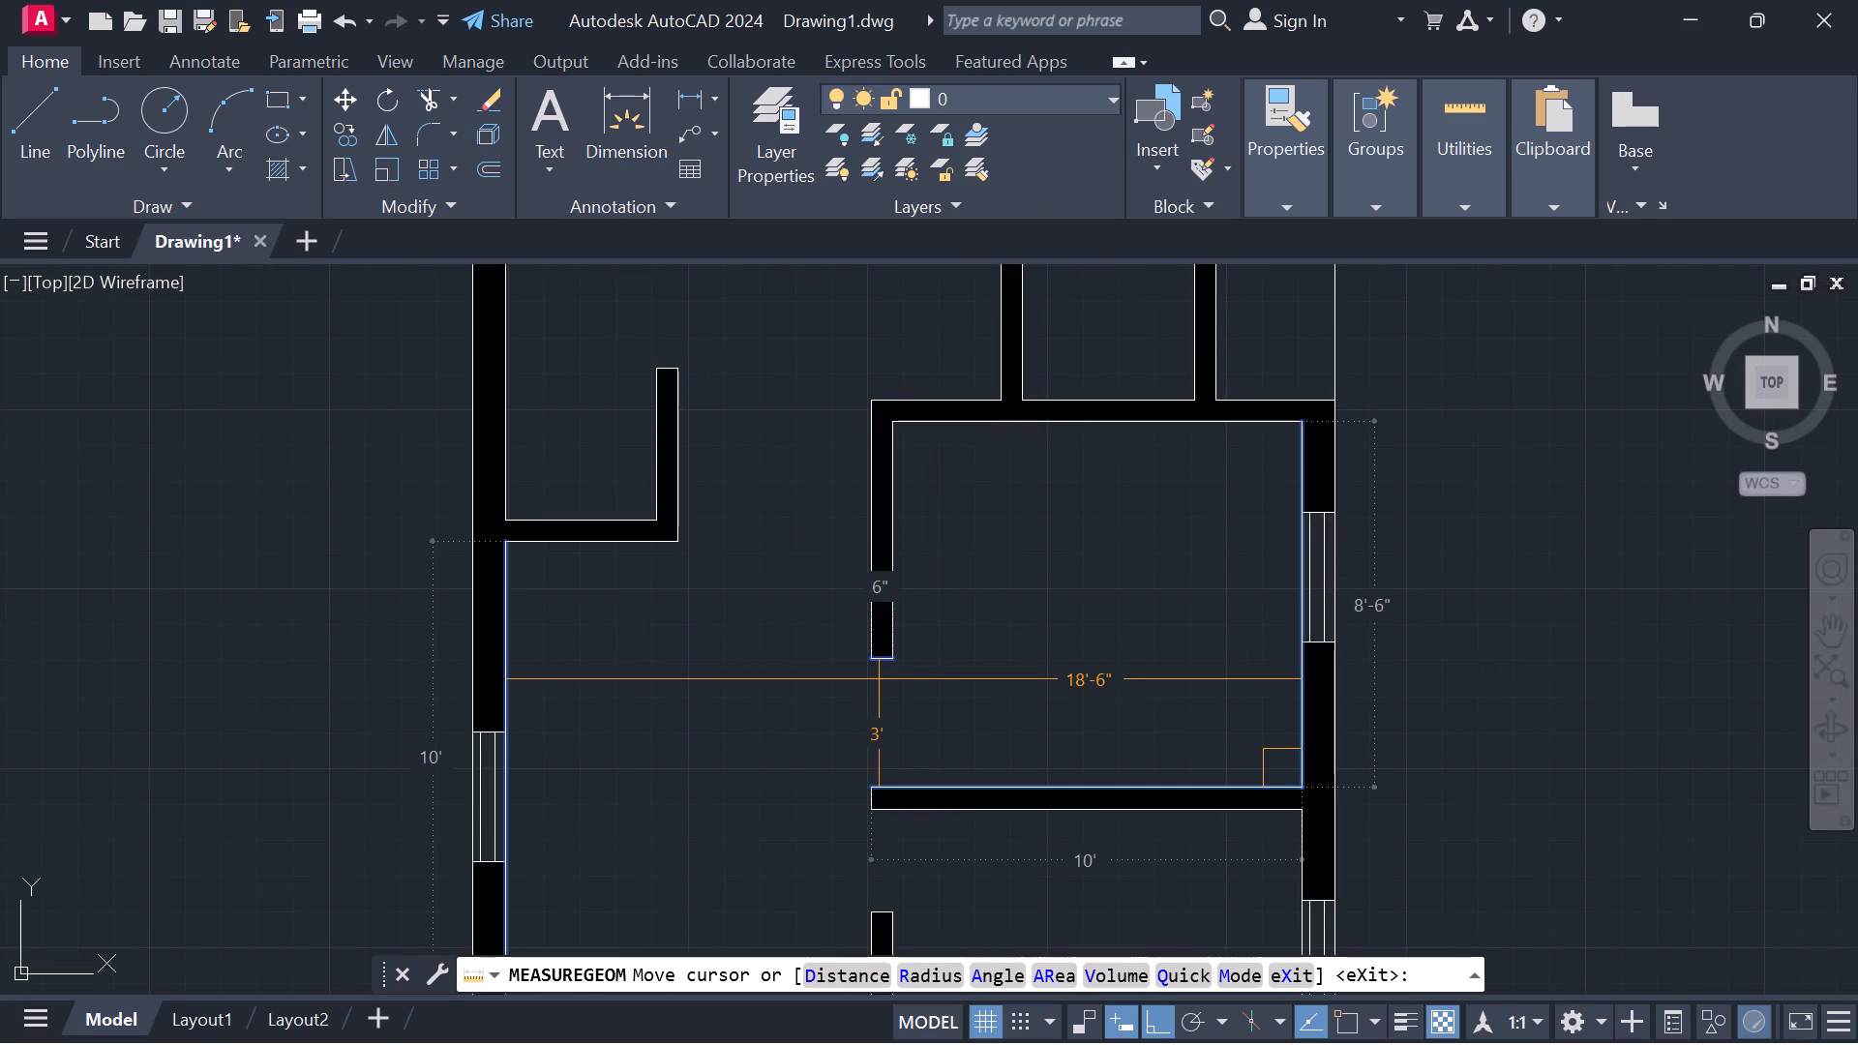
pyautogui.moveTo(847, 572); pyautogui.dragTo(799, 321, button='middle')
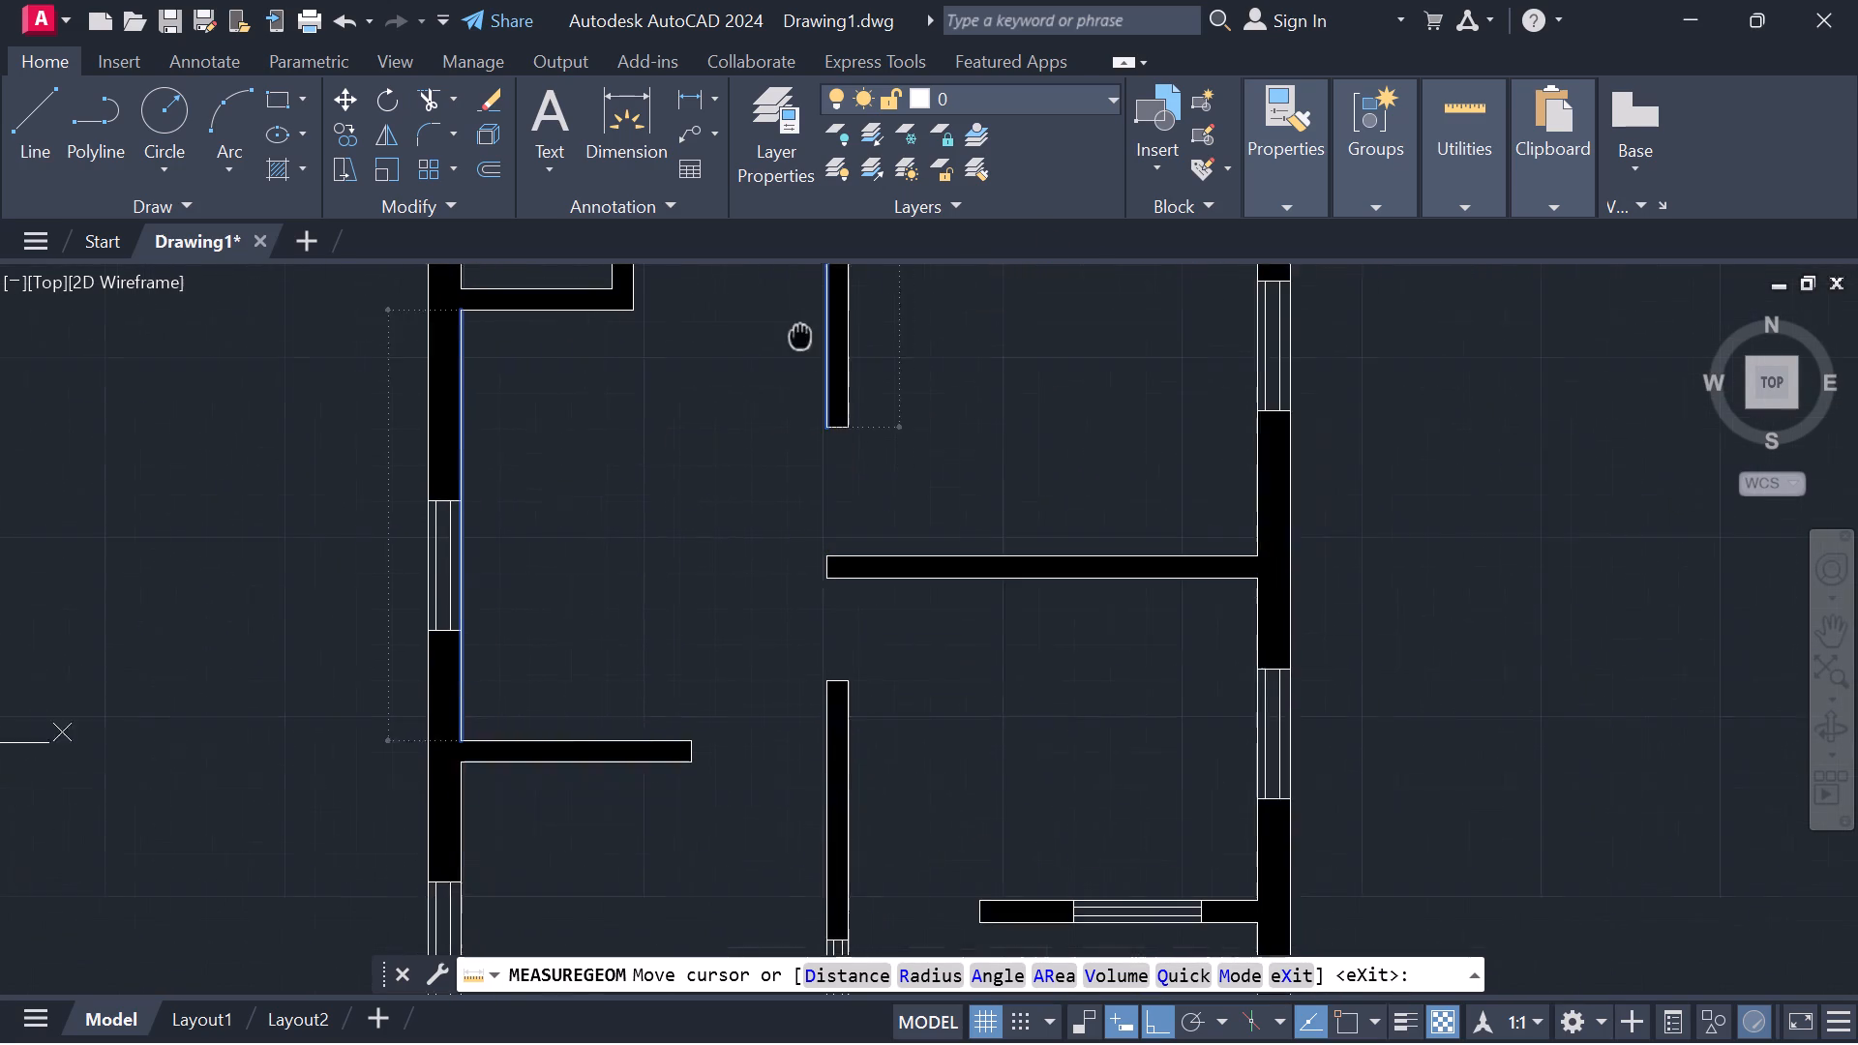
pyautogui.moveTo(799, 321); pyautogui.dragTo(799, 303, button='middle')
pyautogui.moveTo(923, 887); pyautogui.dragTo(901, 615, button='middle')
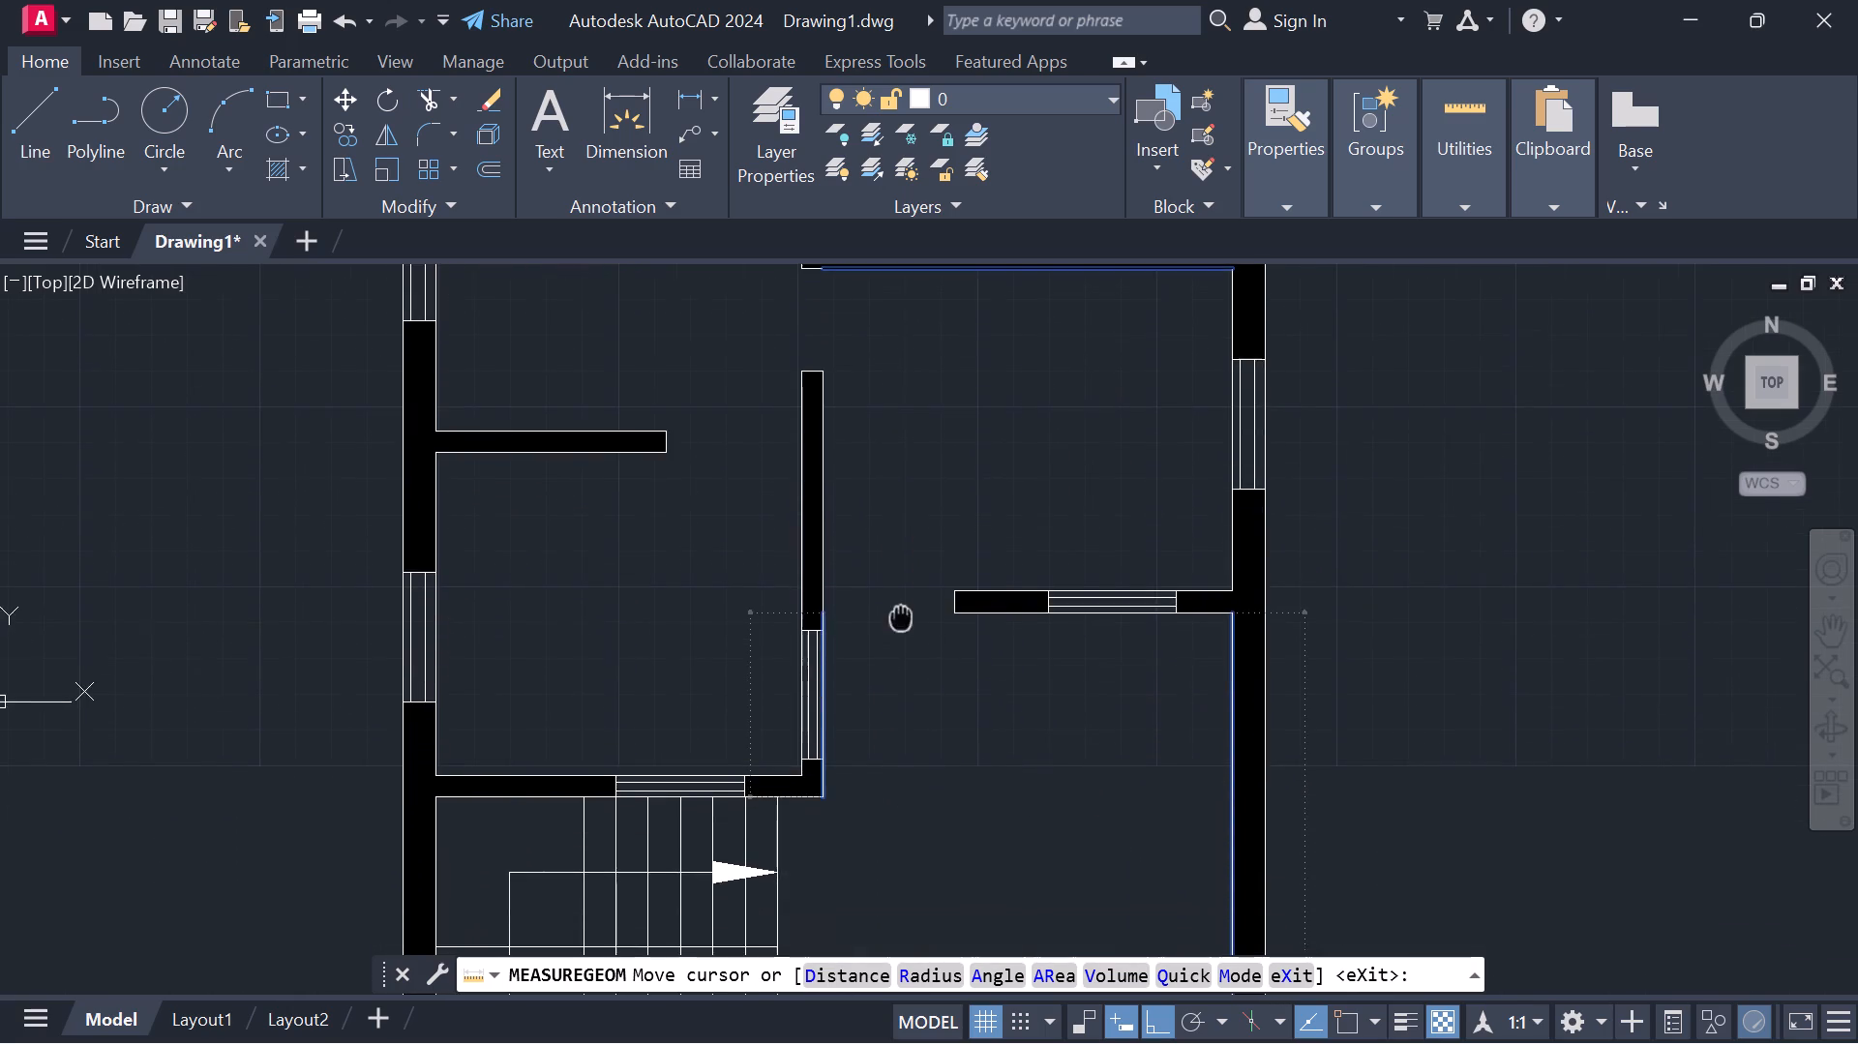
pyautogui.scroll(-2, 901, 615)
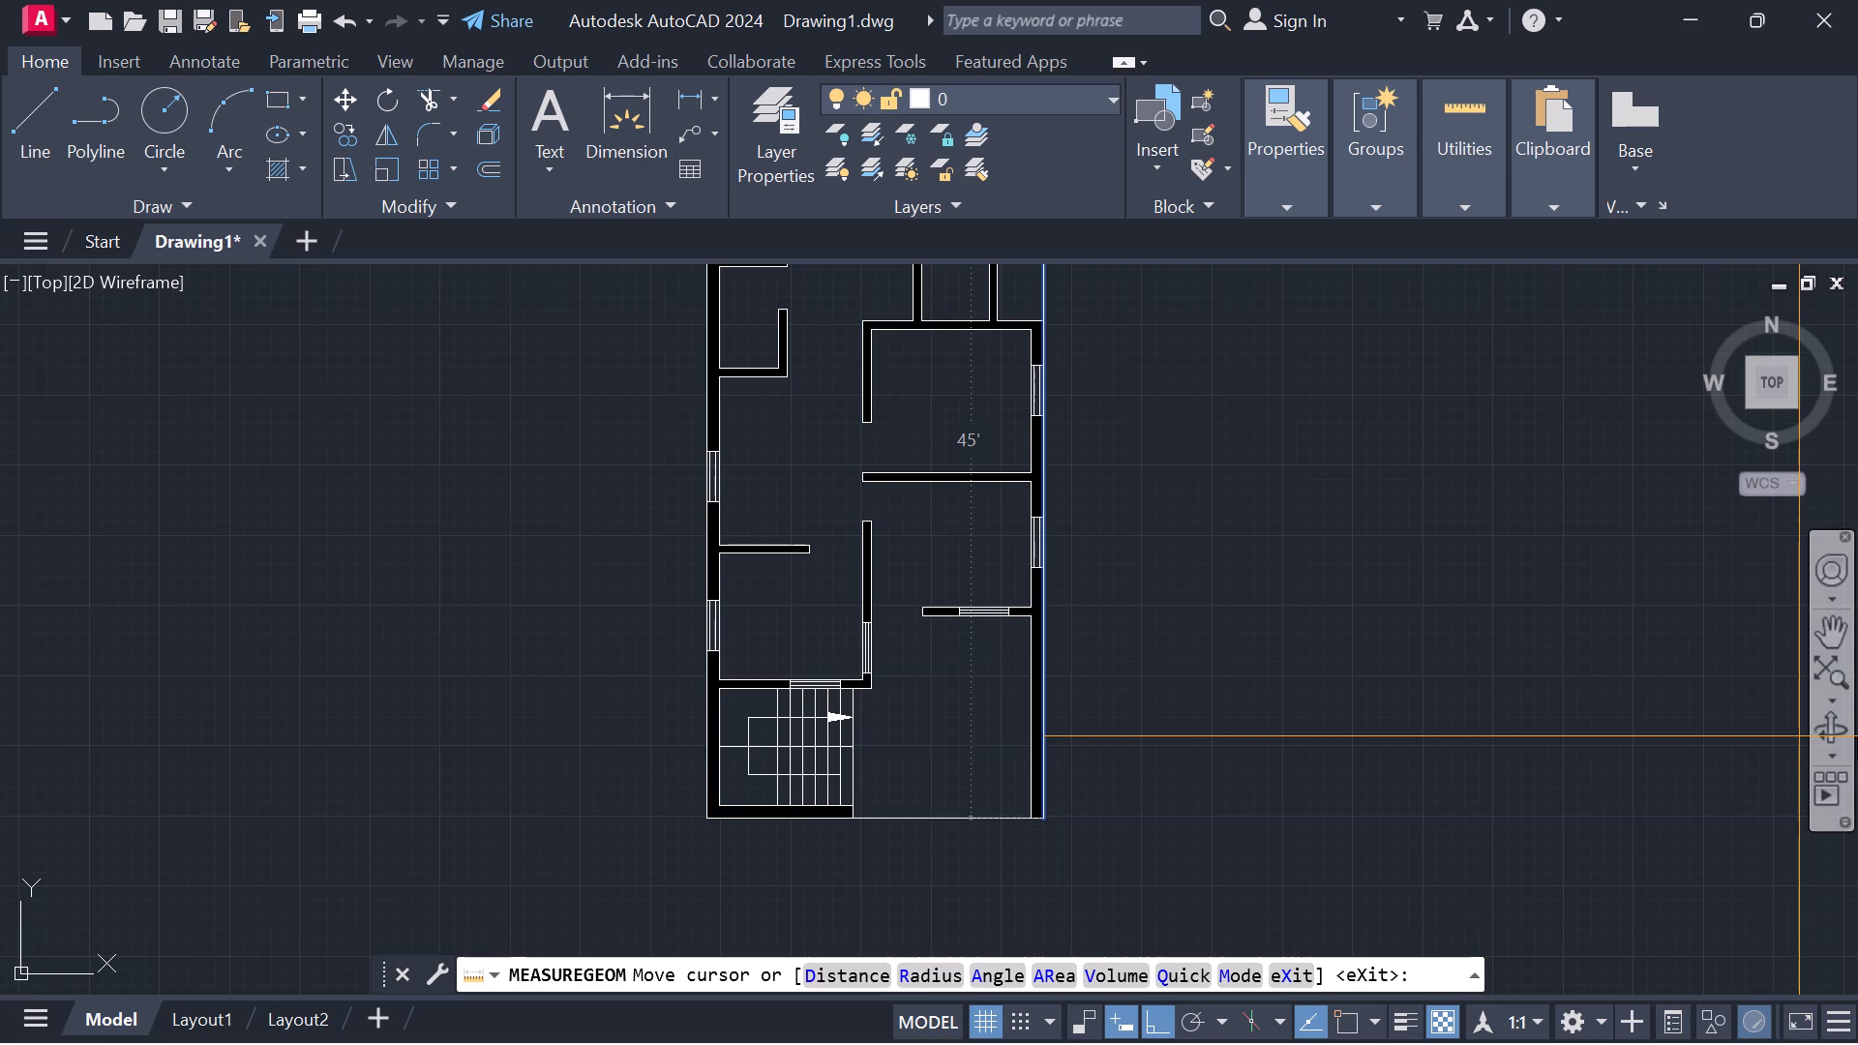
pyautogui.press('Escape')
pyautogui.press('Escape')
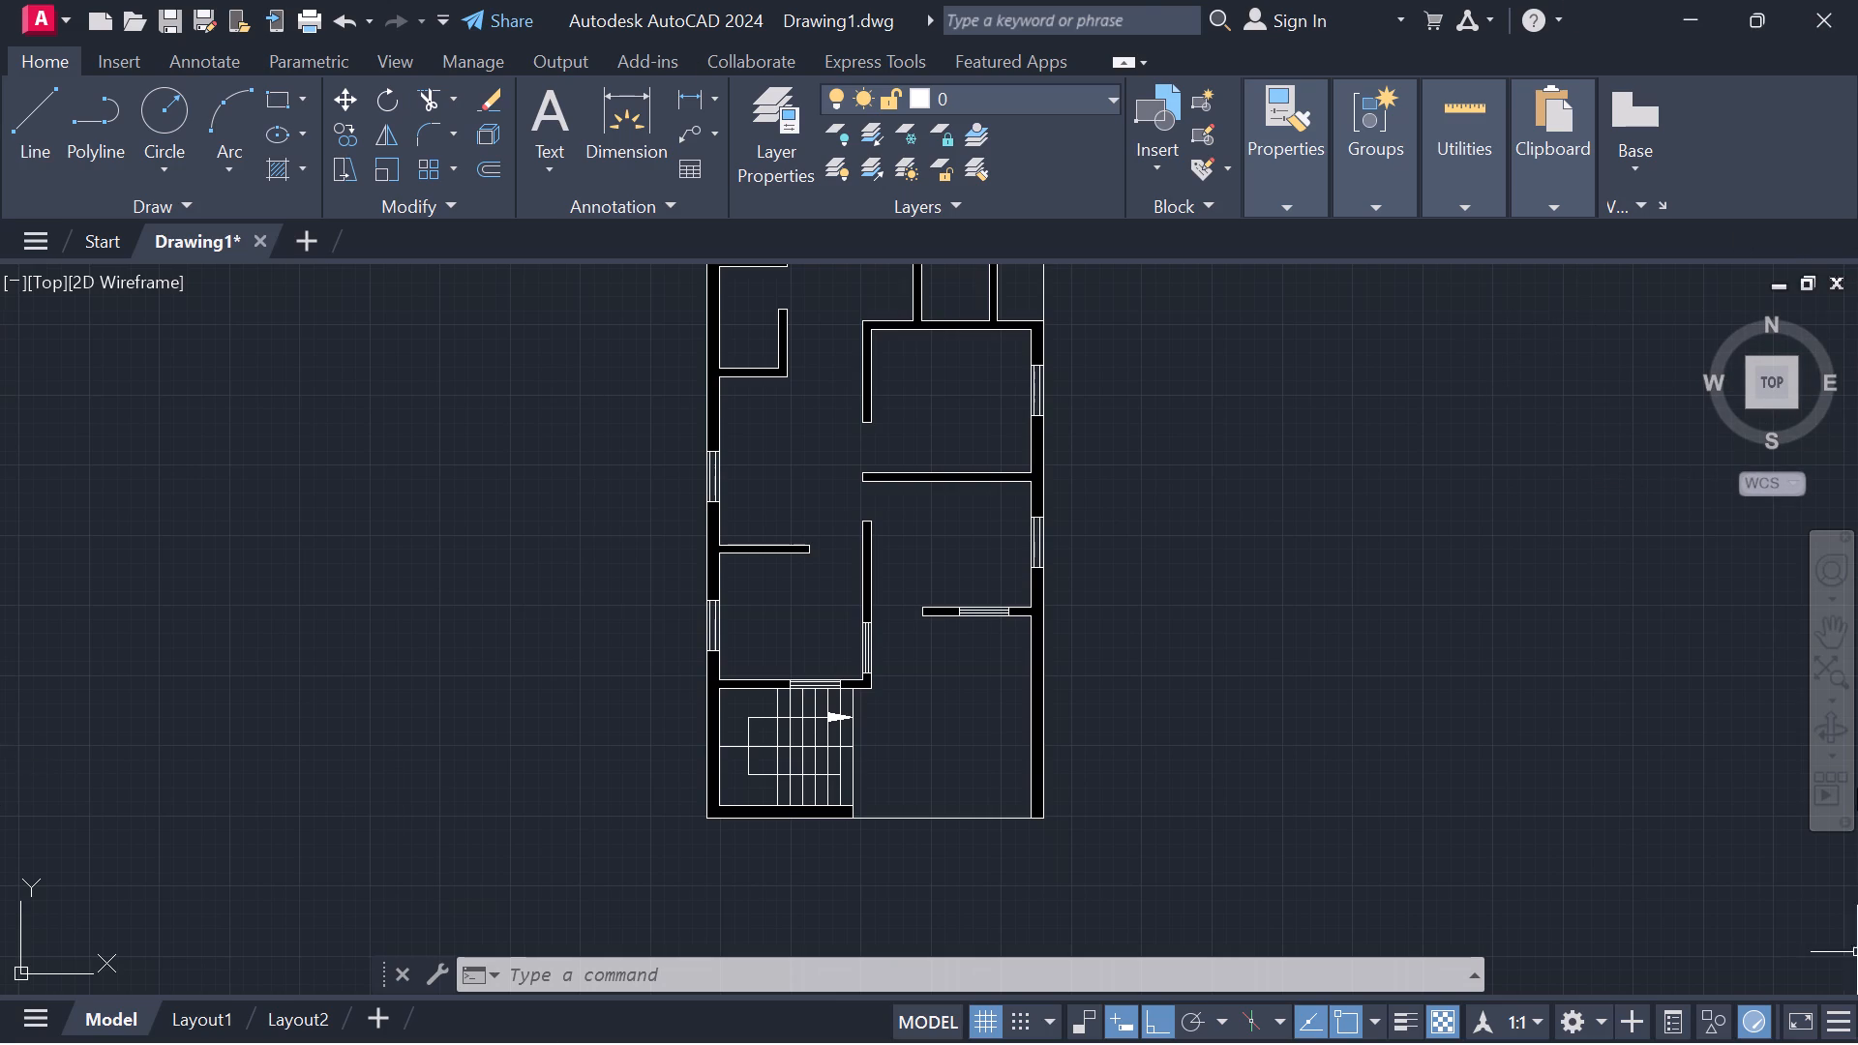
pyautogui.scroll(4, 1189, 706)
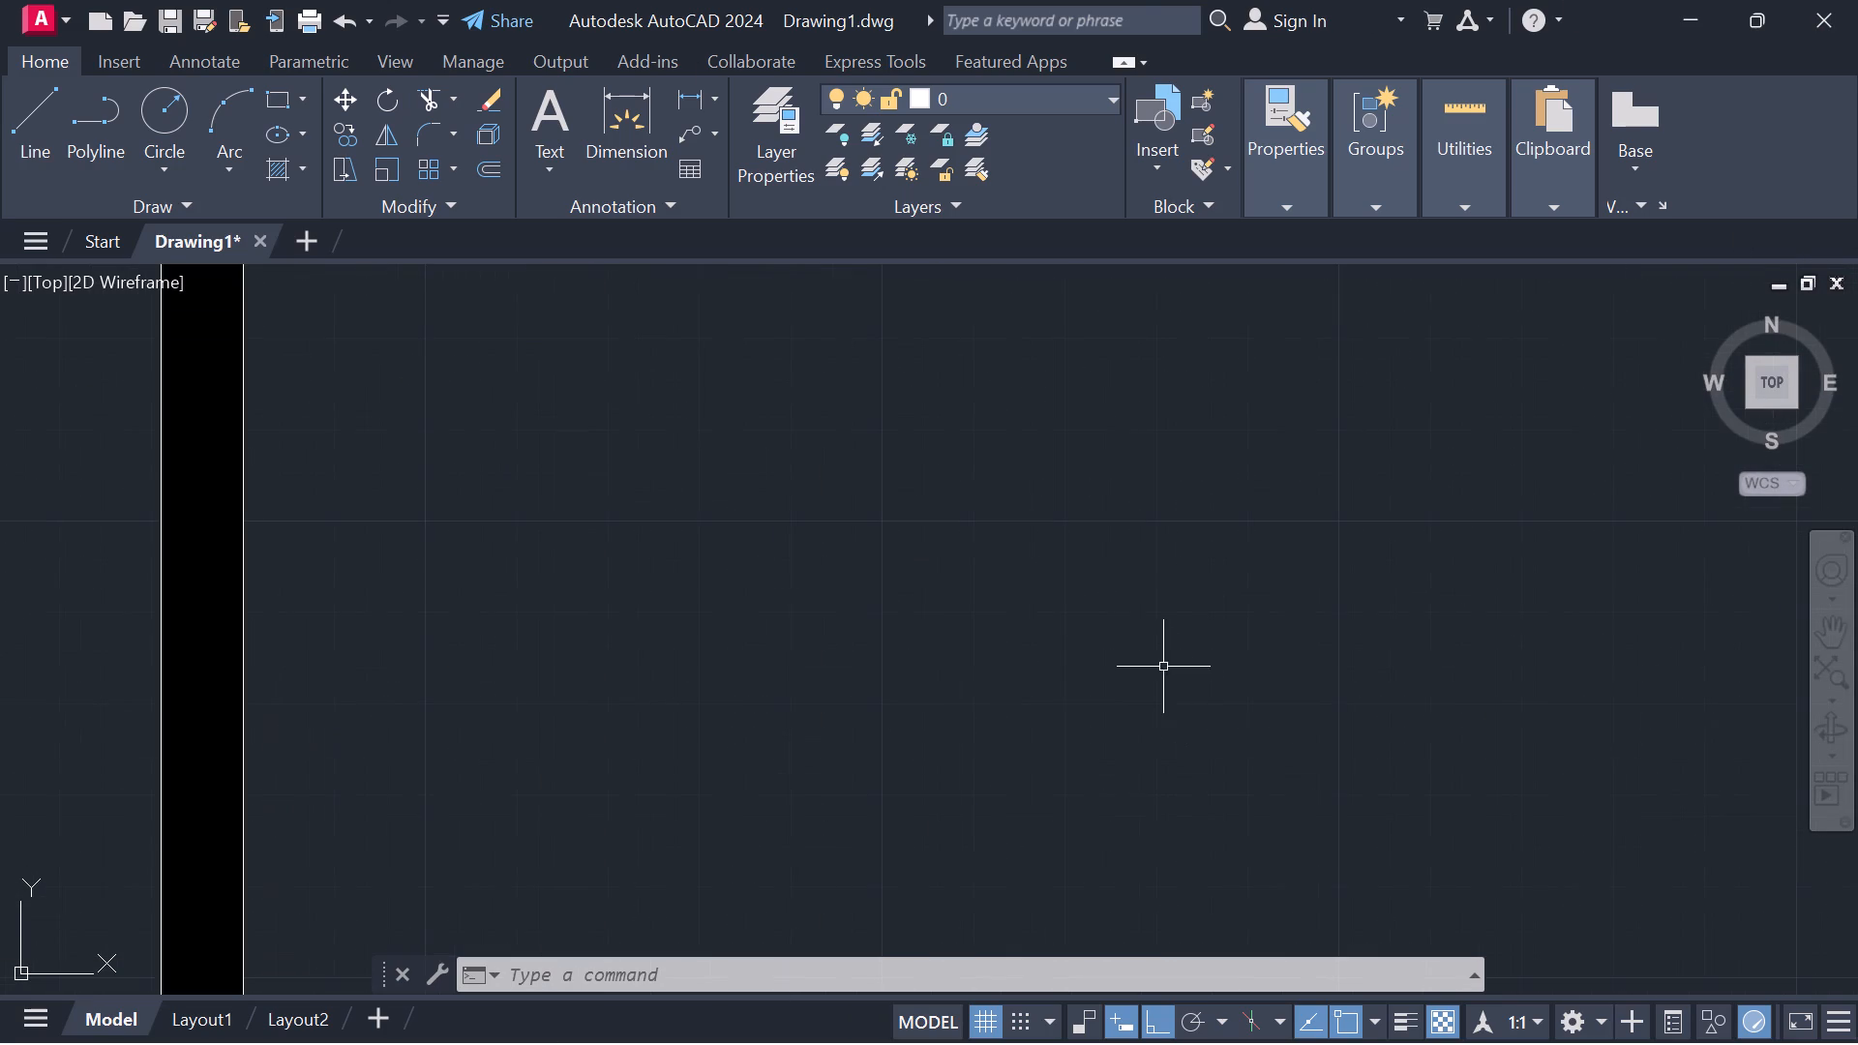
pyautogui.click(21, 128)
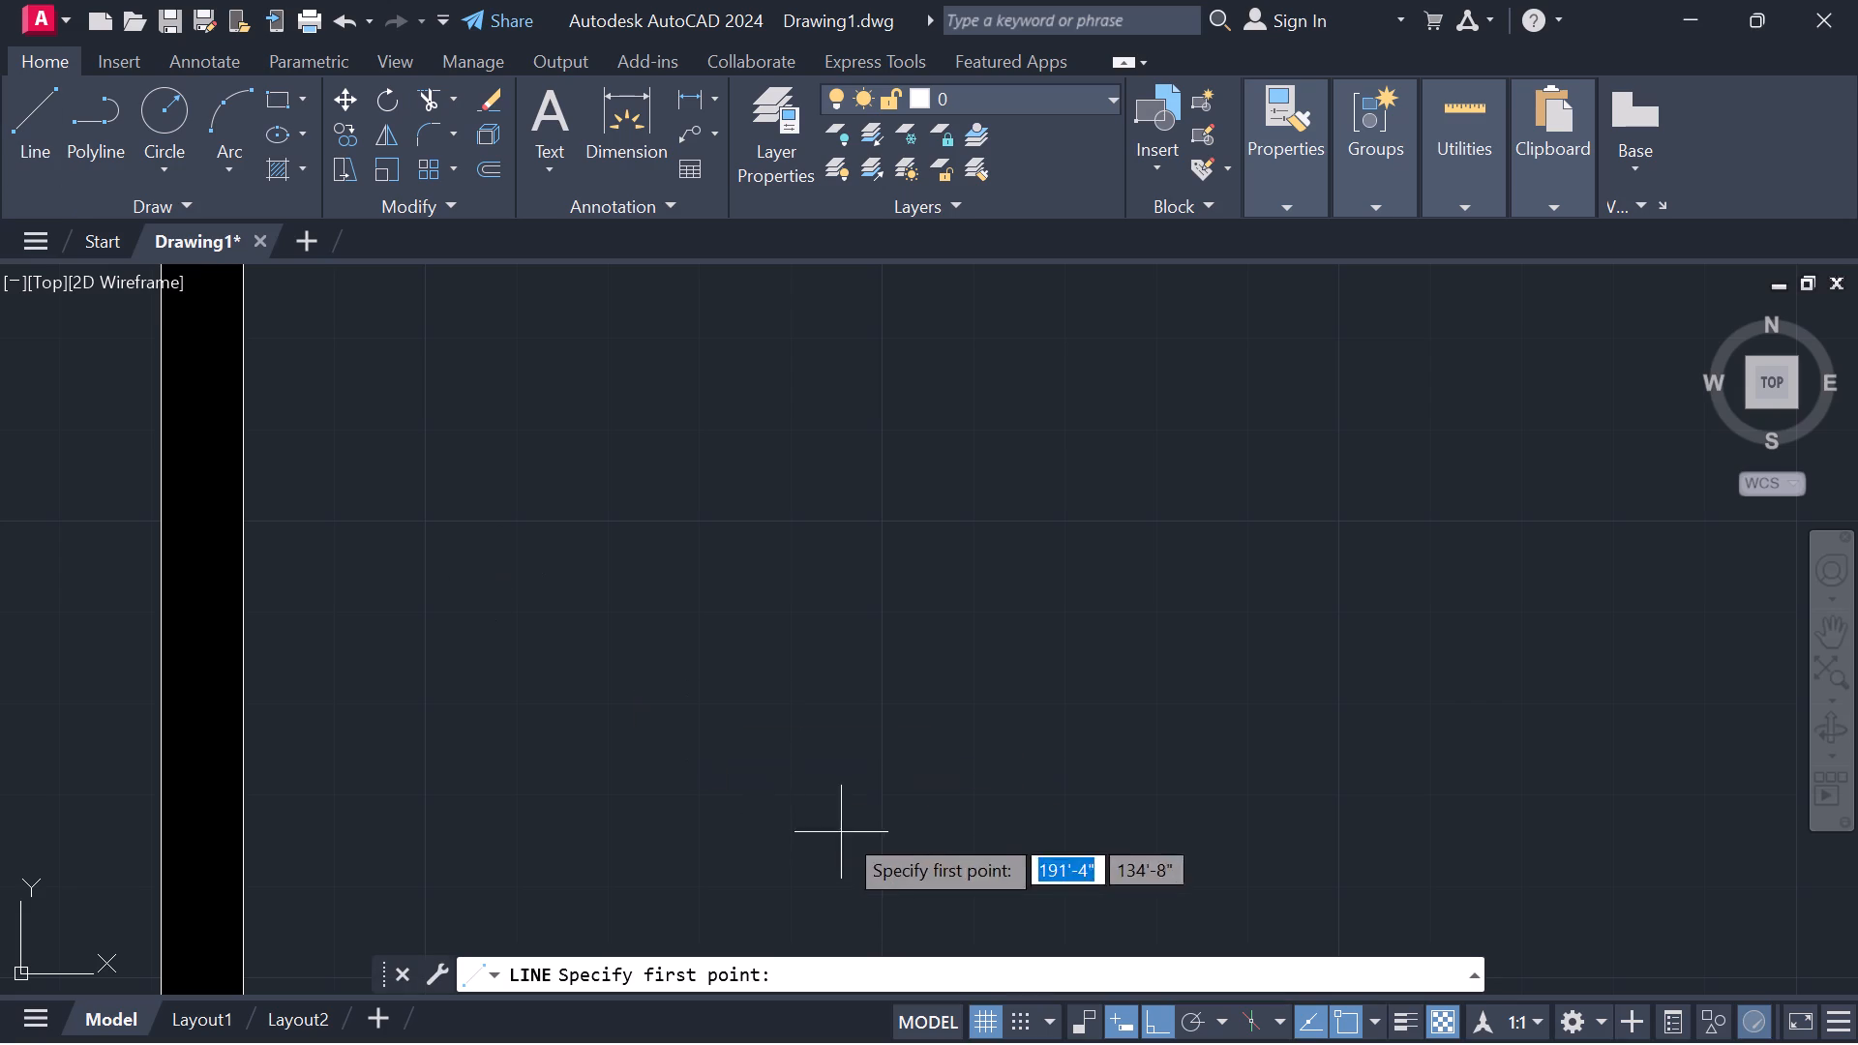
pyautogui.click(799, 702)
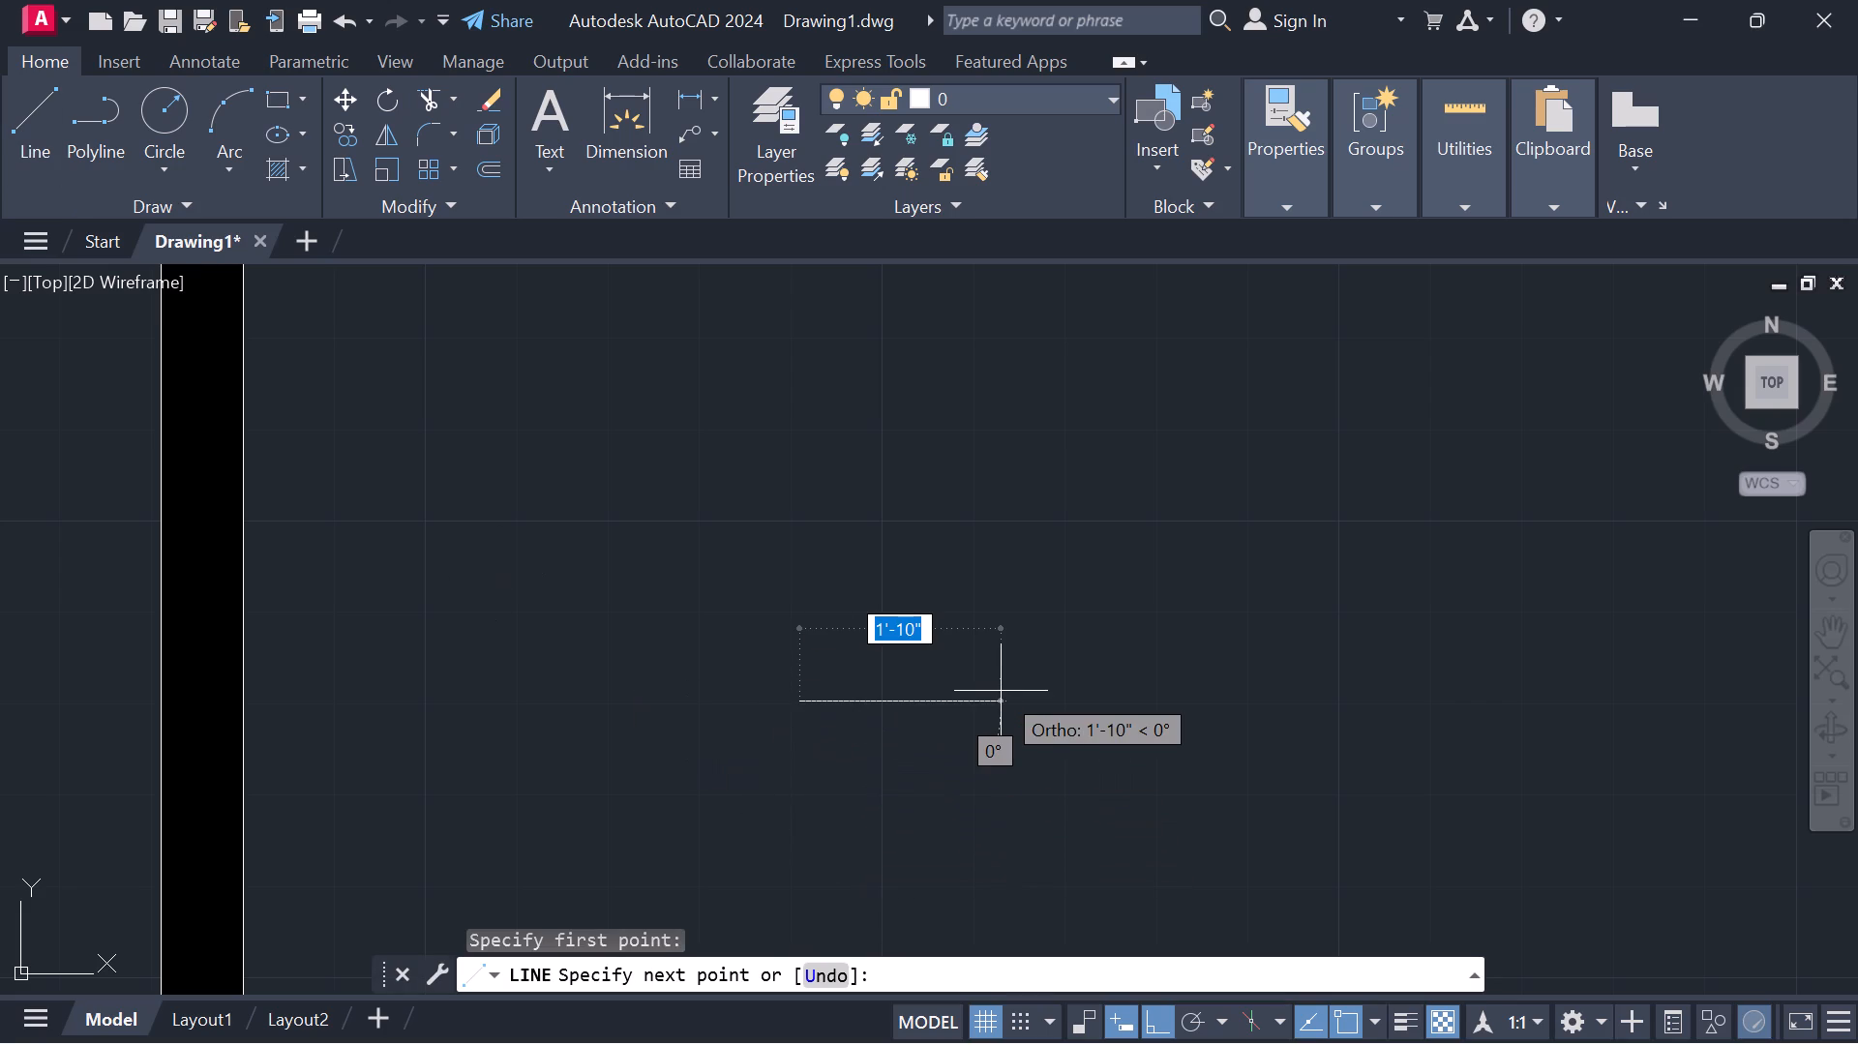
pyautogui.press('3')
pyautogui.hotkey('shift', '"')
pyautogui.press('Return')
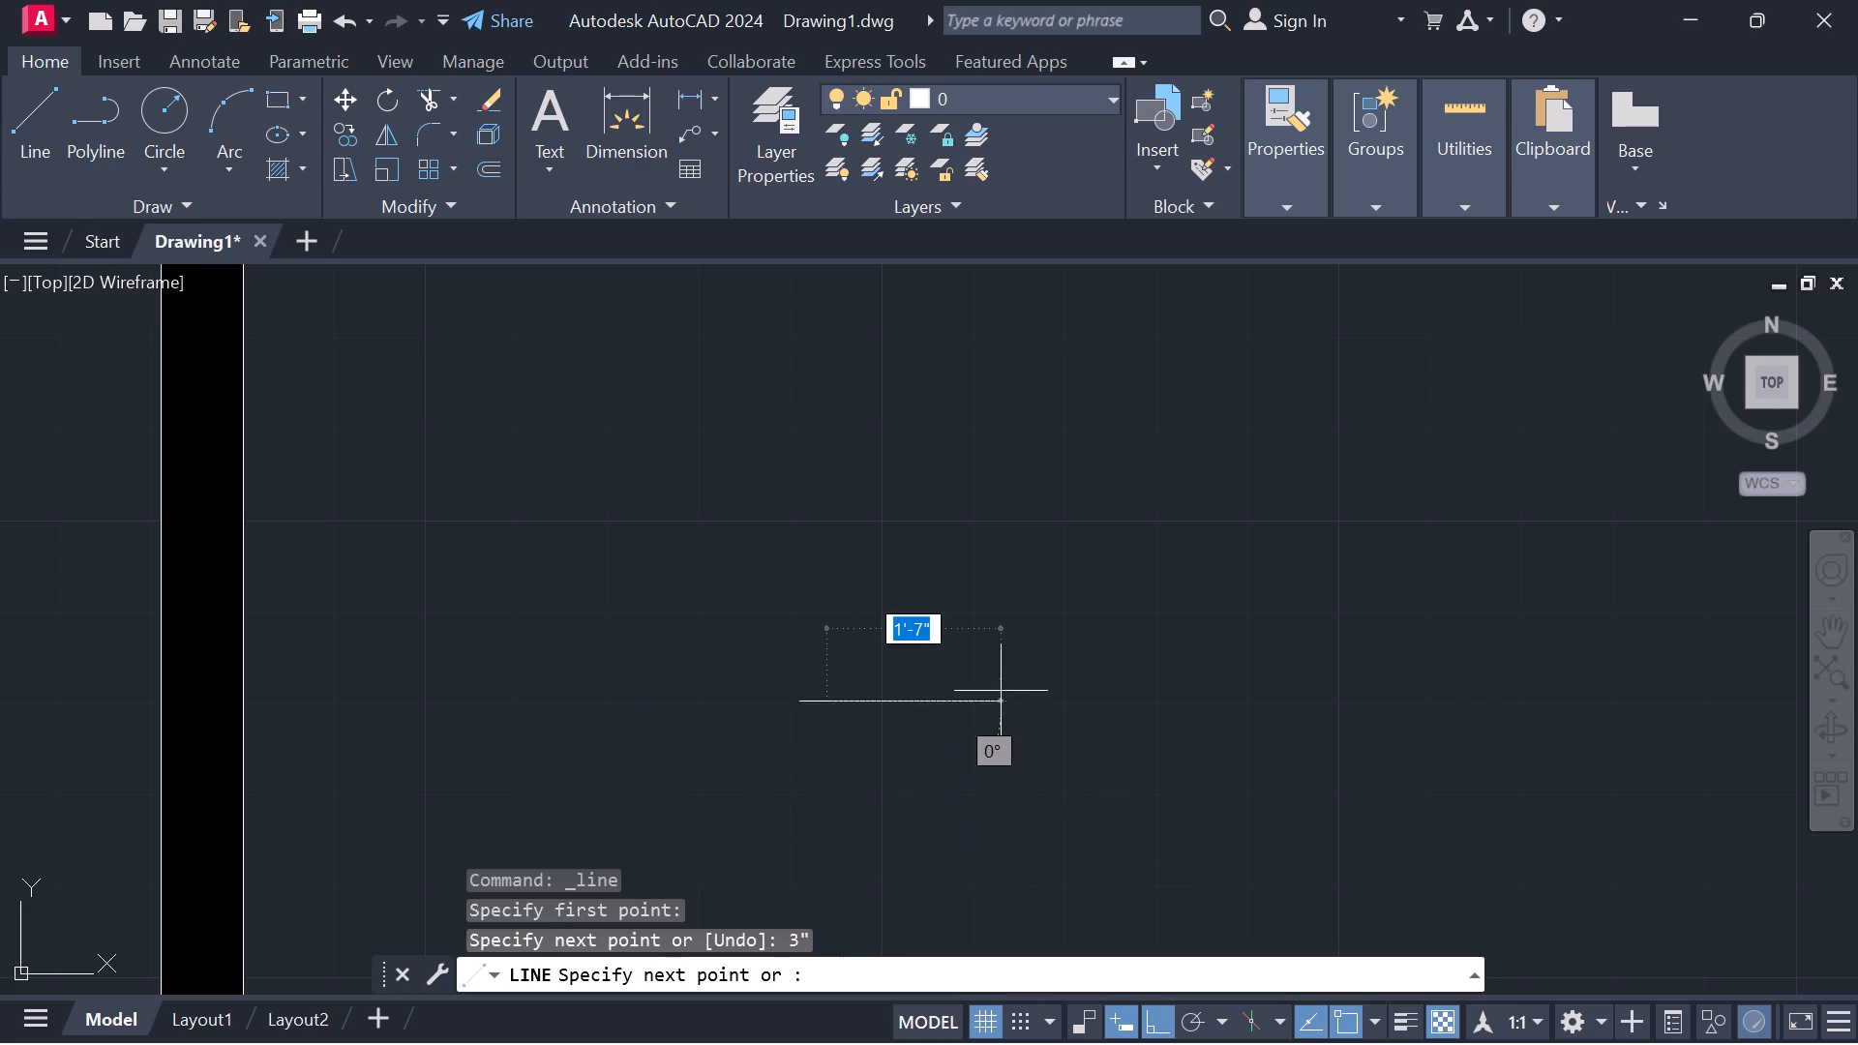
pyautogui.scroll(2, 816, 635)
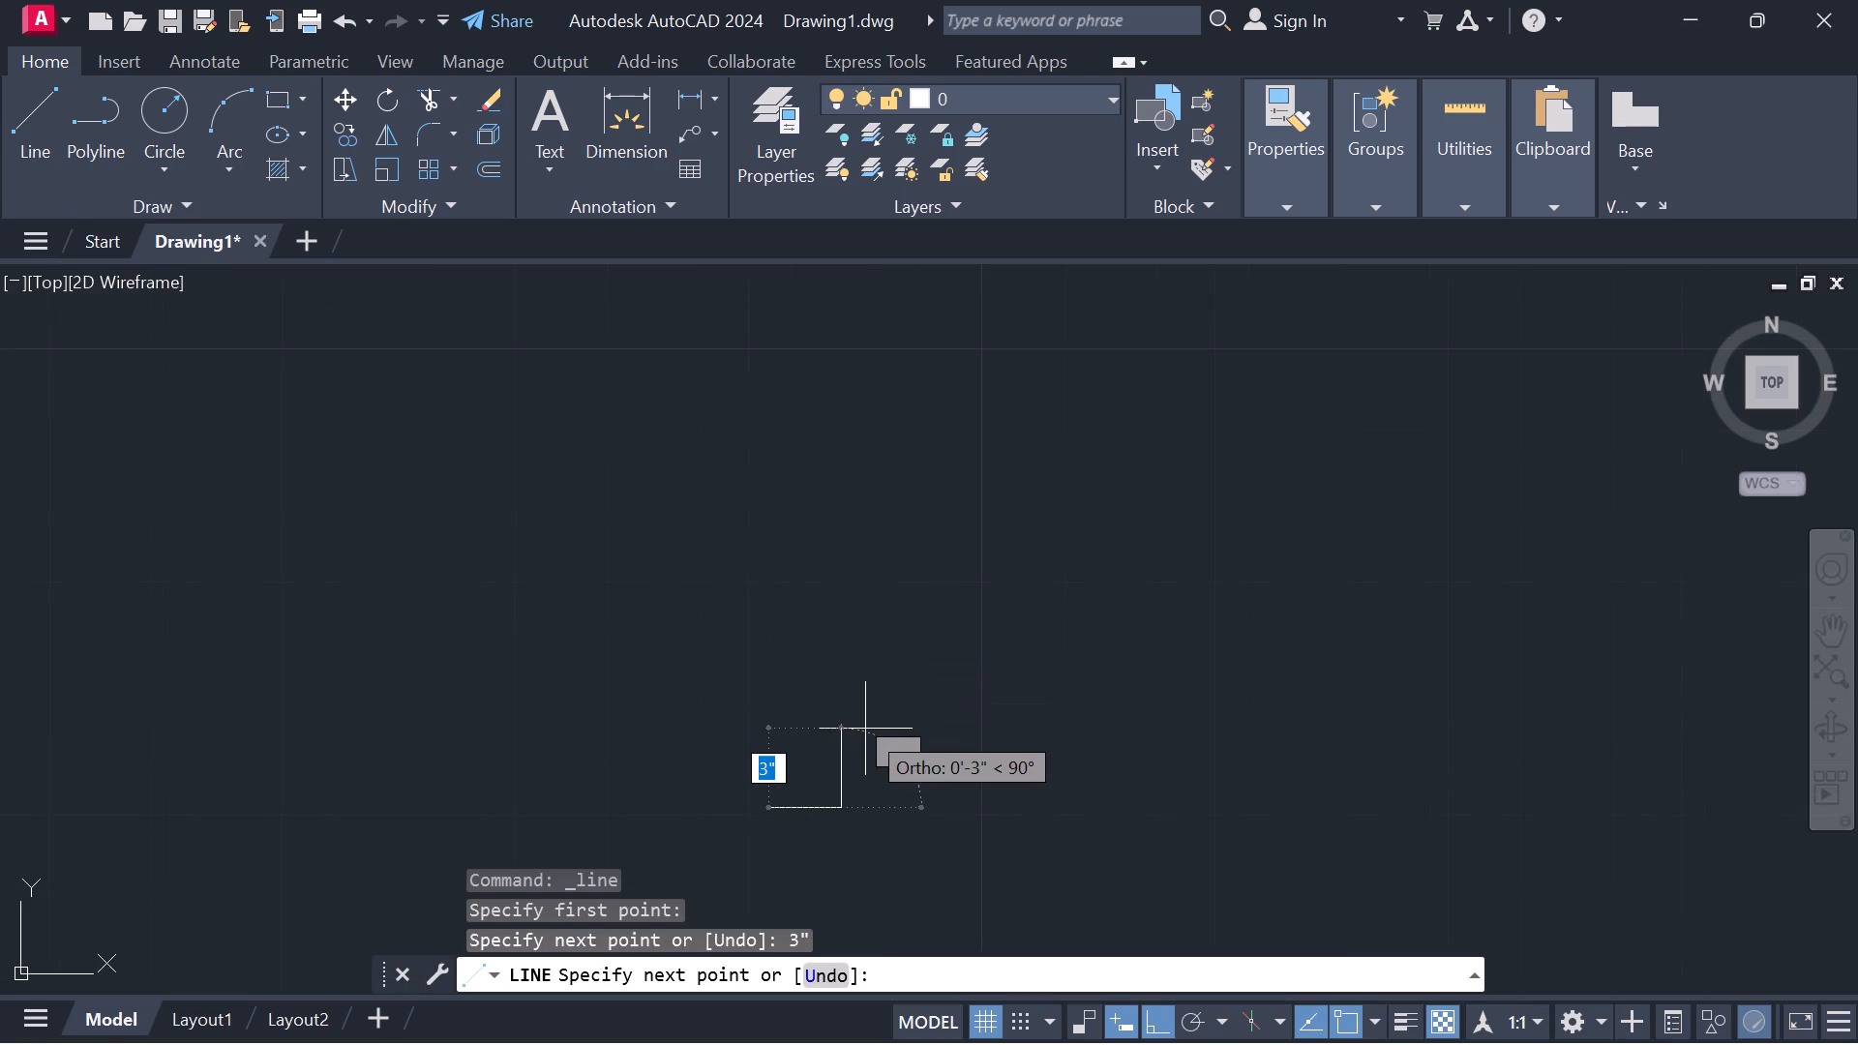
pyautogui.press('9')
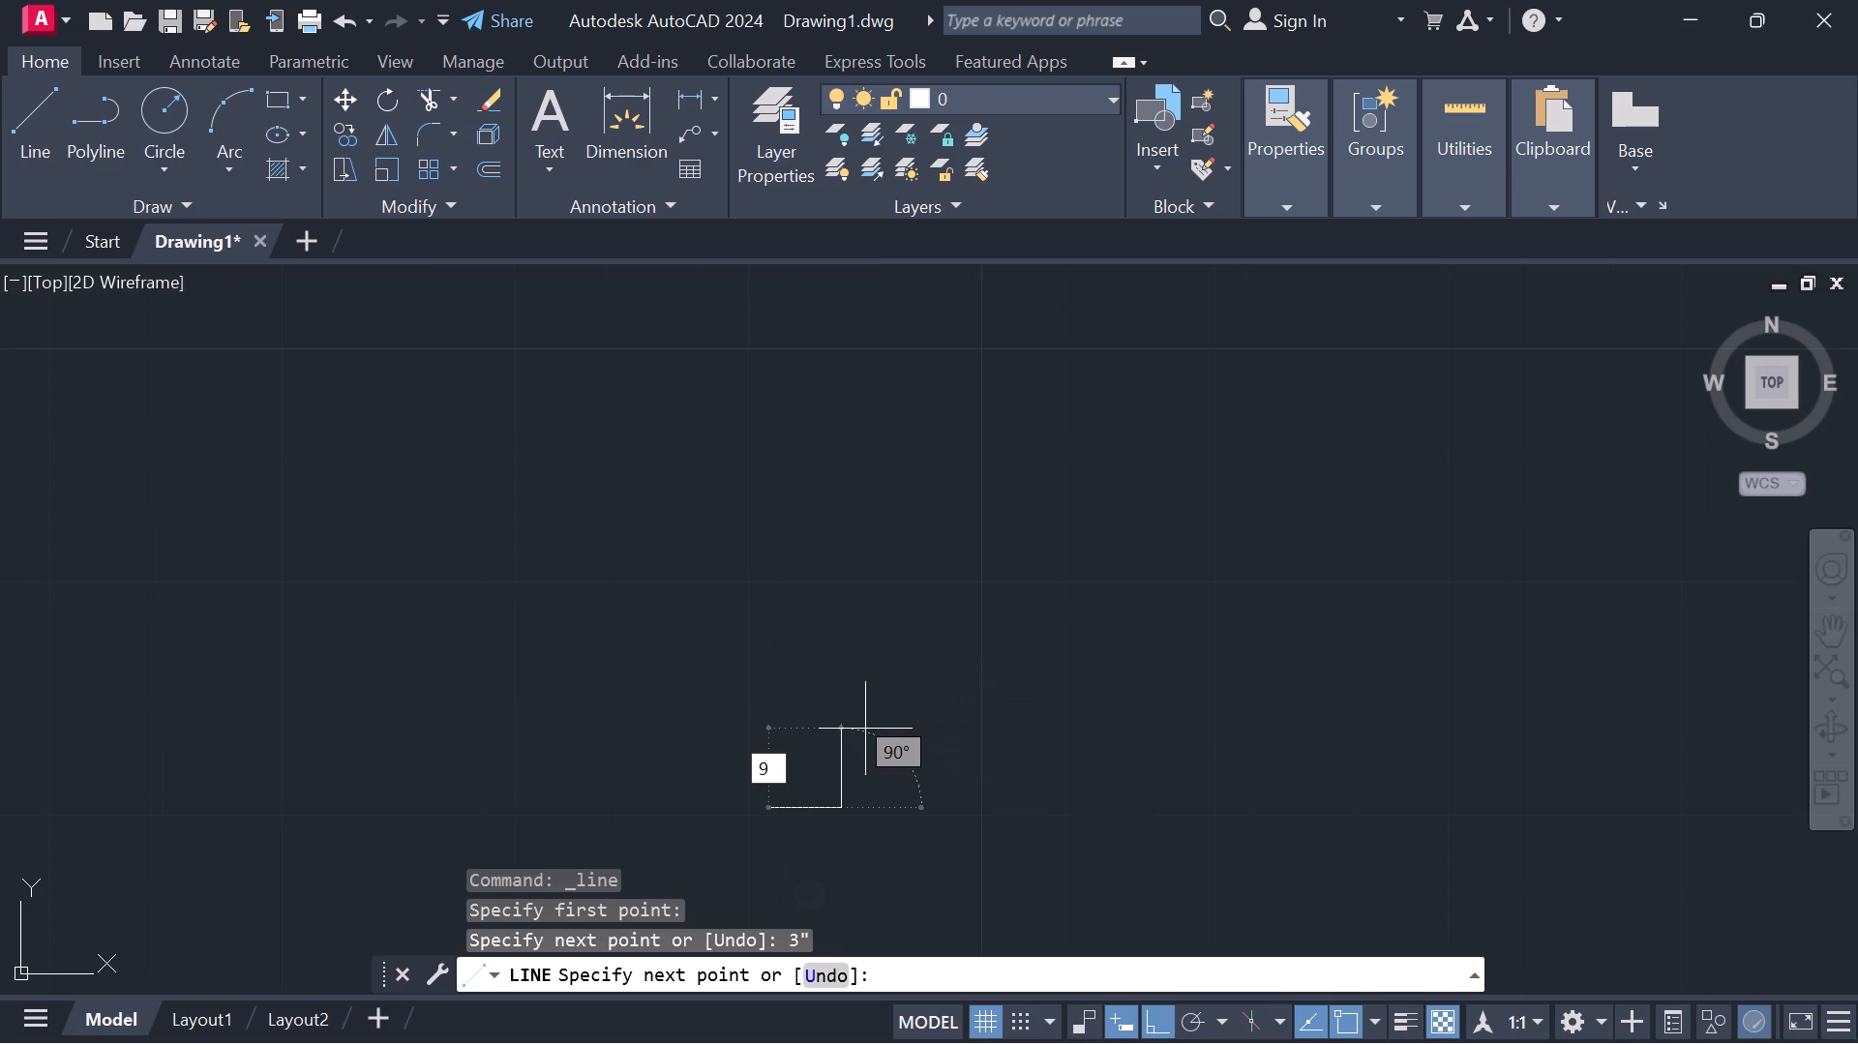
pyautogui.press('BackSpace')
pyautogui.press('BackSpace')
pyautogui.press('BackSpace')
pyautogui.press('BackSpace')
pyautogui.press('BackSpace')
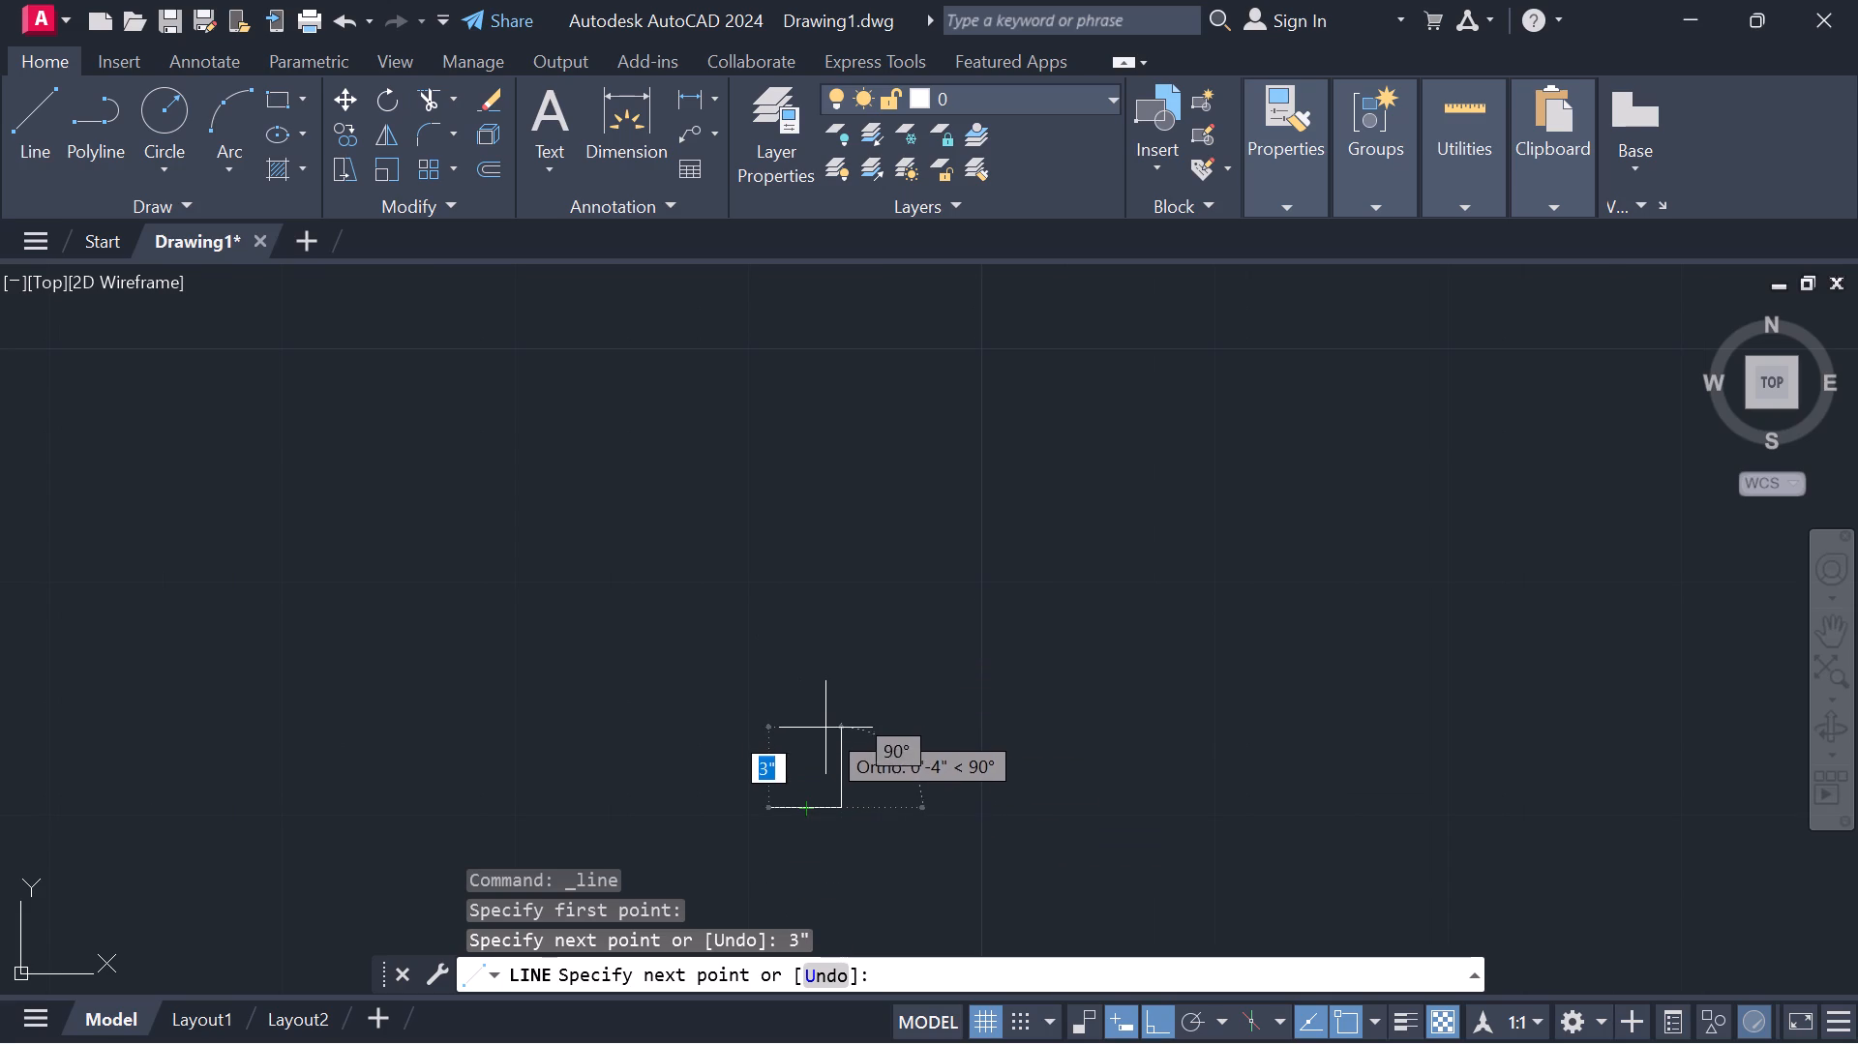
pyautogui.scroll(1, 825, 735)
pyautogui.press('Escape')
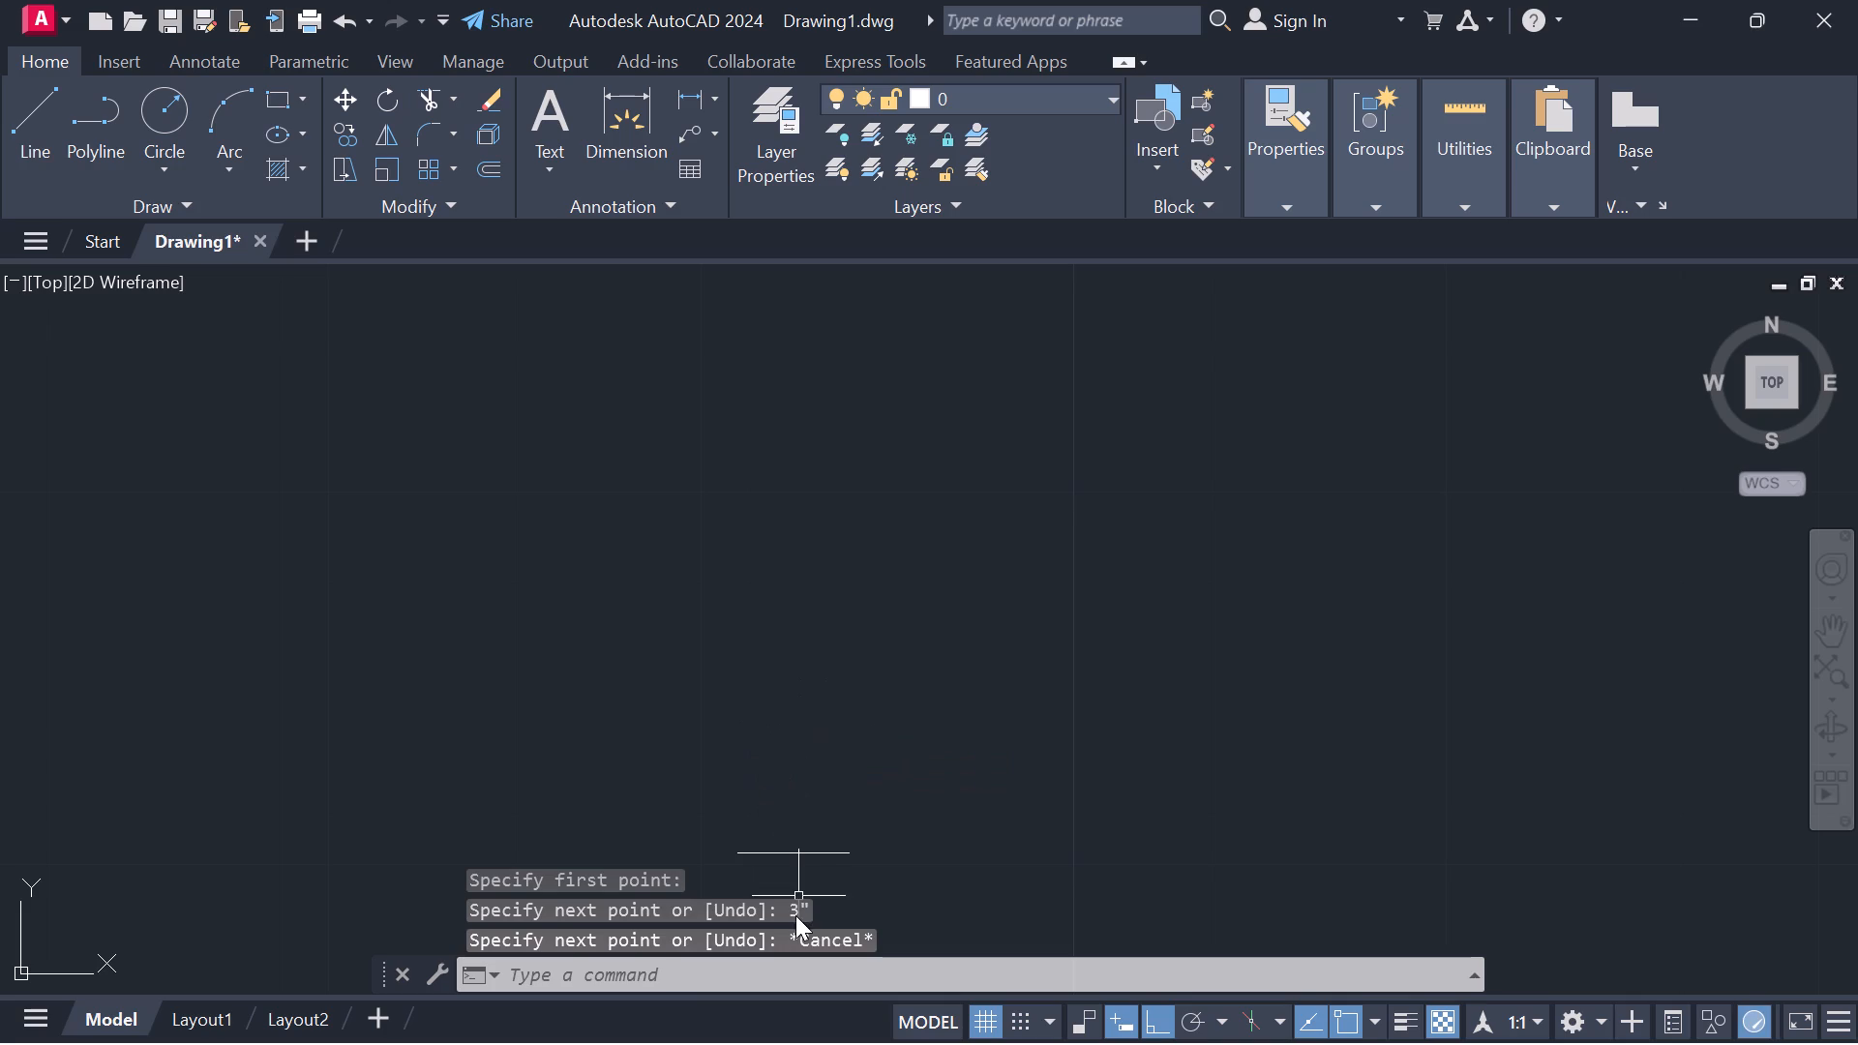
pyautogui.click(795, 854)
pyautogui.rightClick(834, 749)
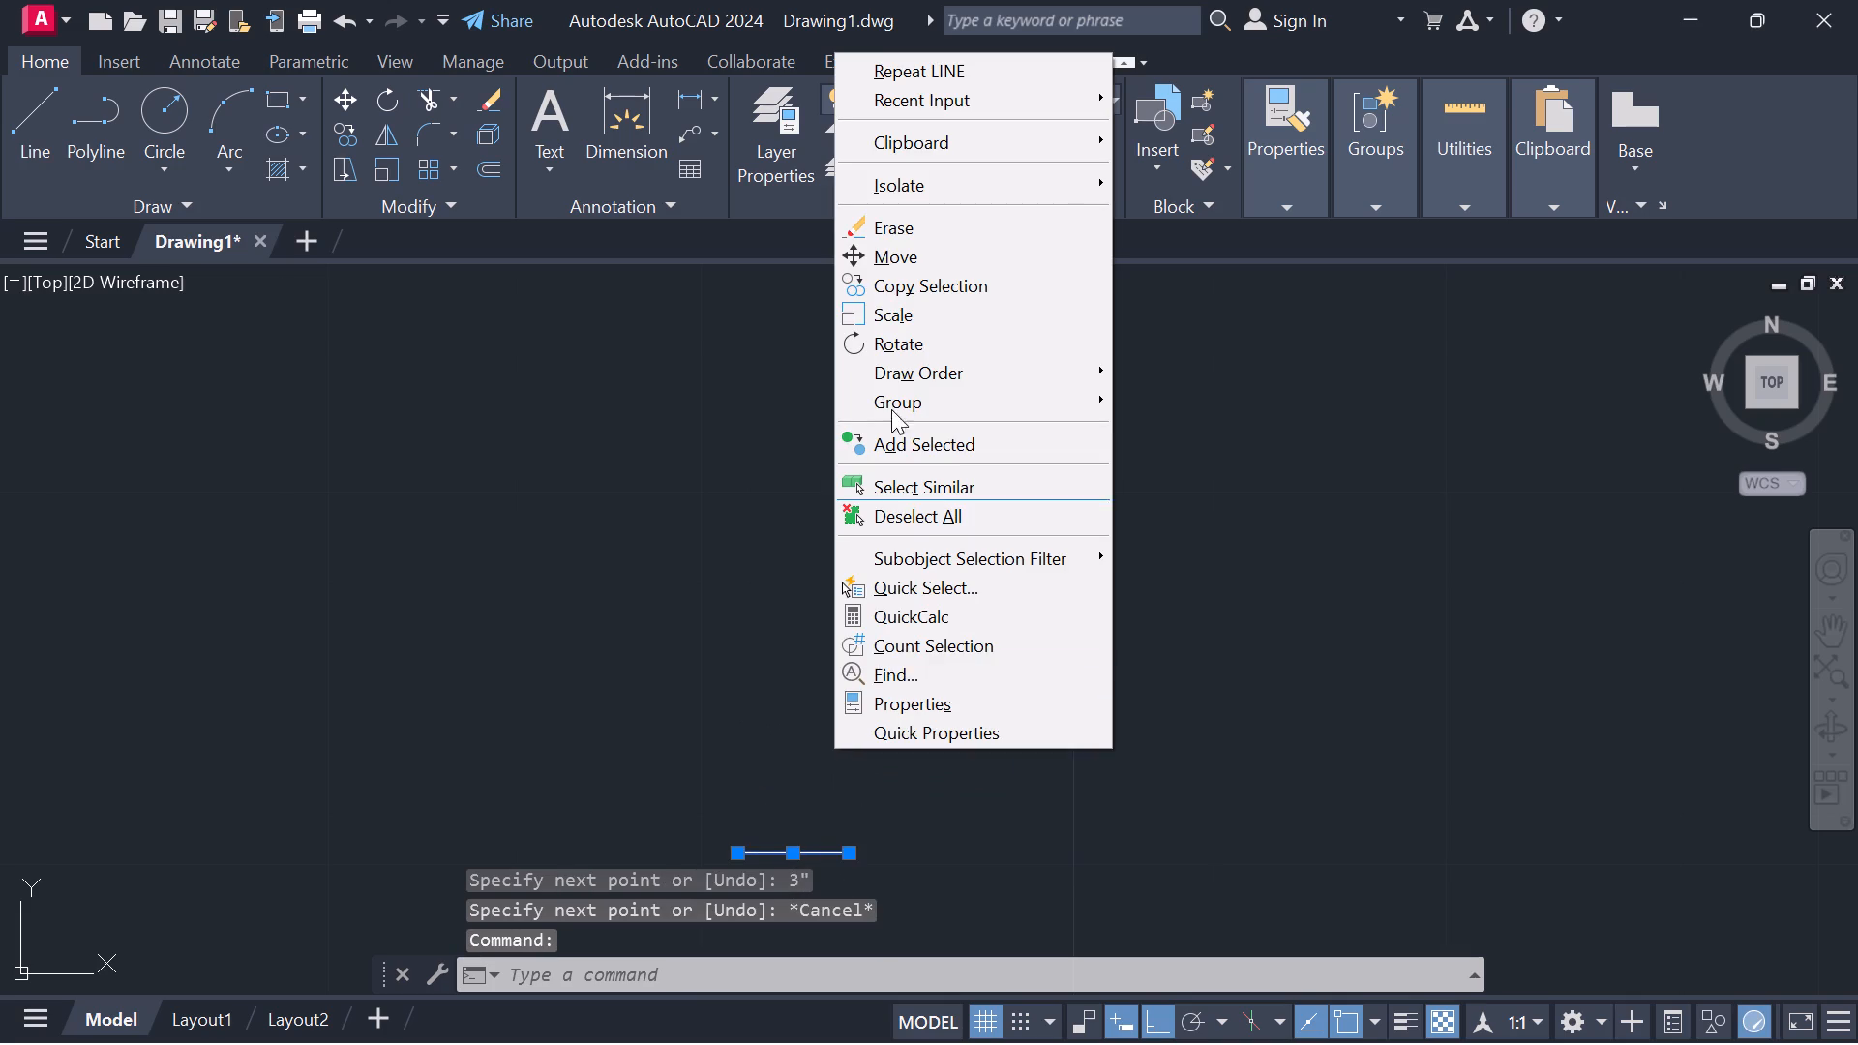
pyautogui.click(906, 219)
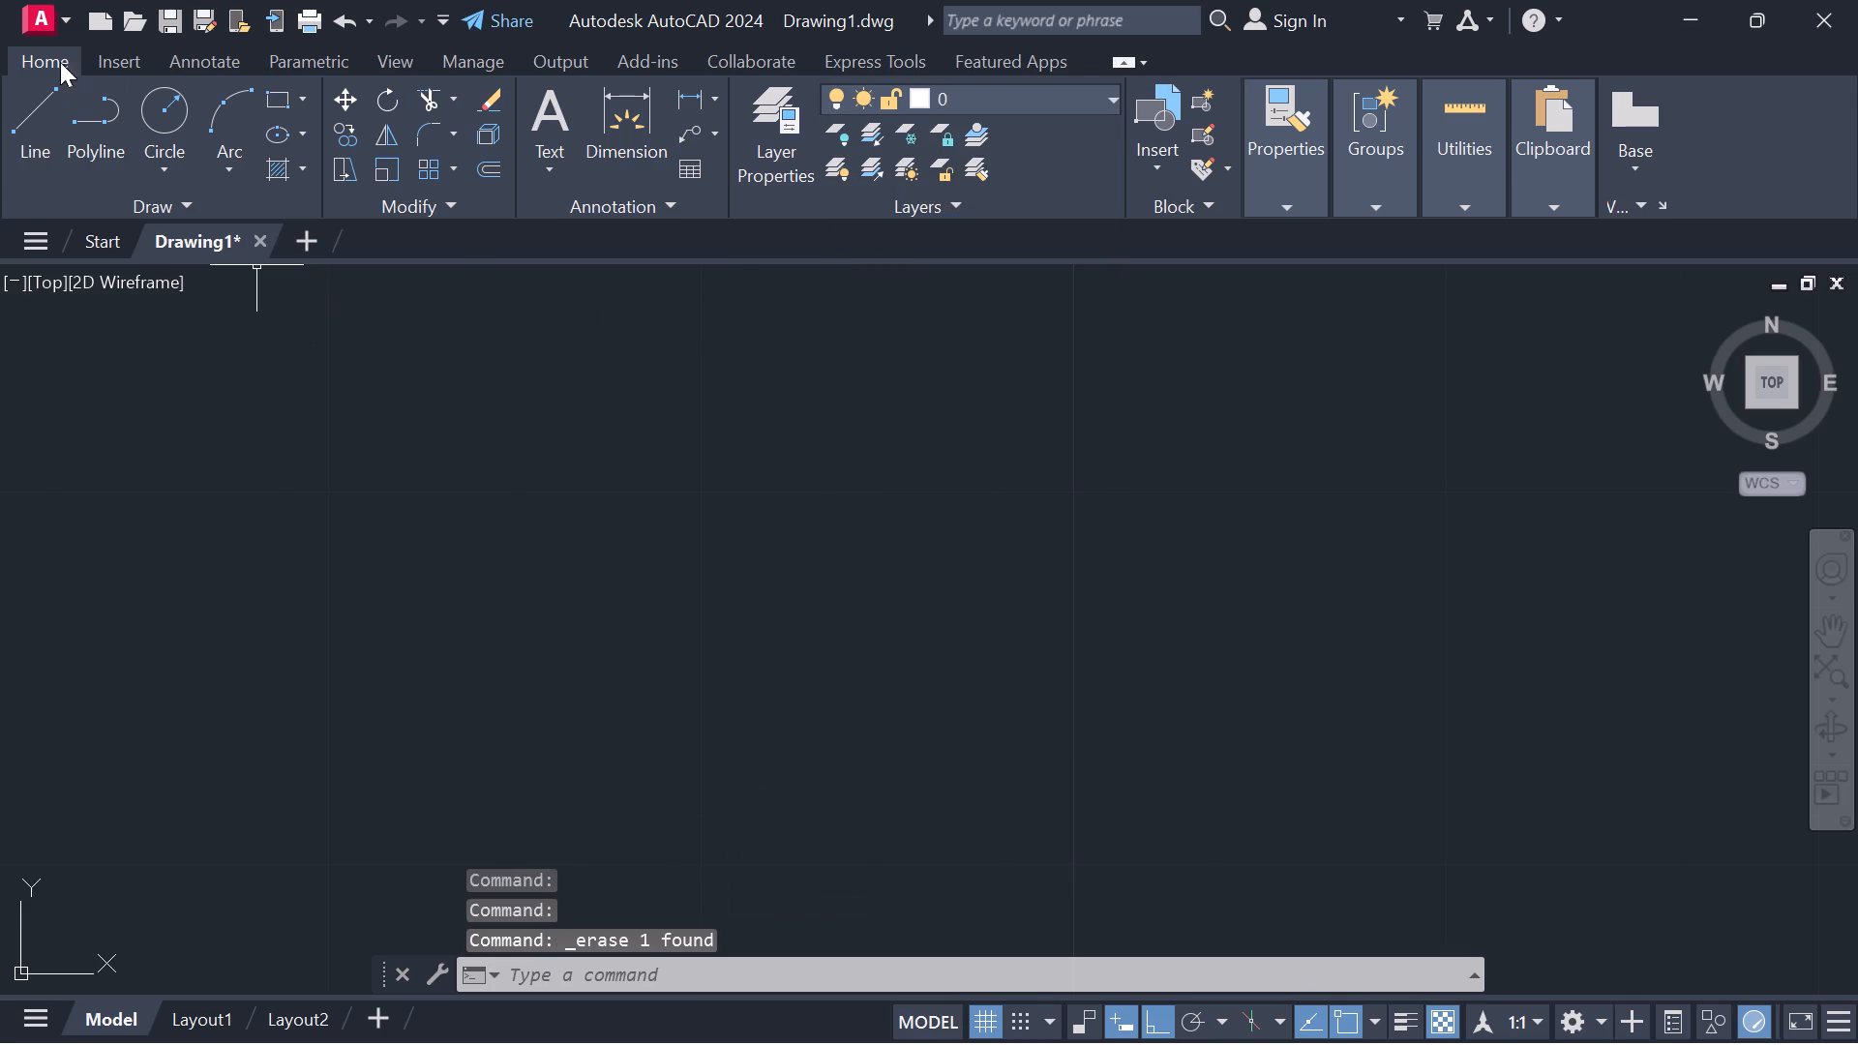
# Draw a closed stepped door-jamb profile beside the plan with lines: 3" base, 2" up, 1" back, 1" up, 2" back, and down to the start.
pyautogui.click(39, 111)
pyautogui.click(826, 637)
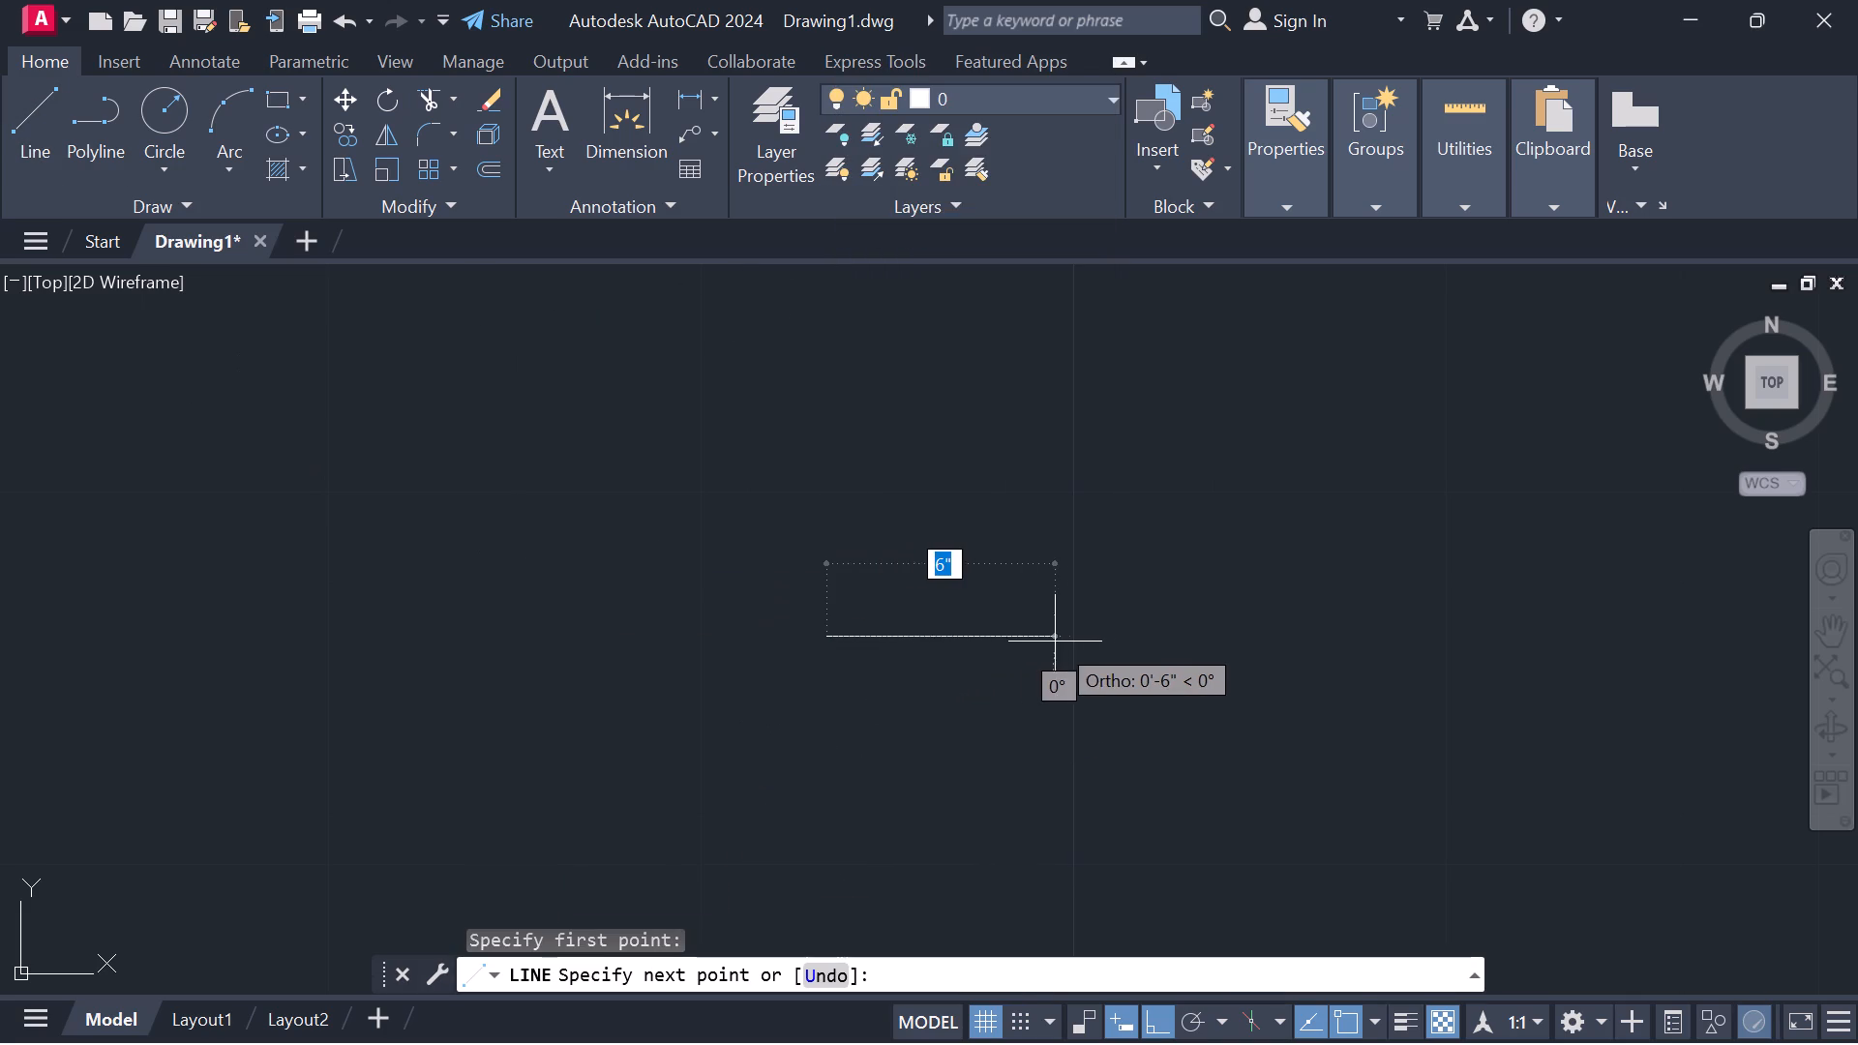
pyautogui.press('3')
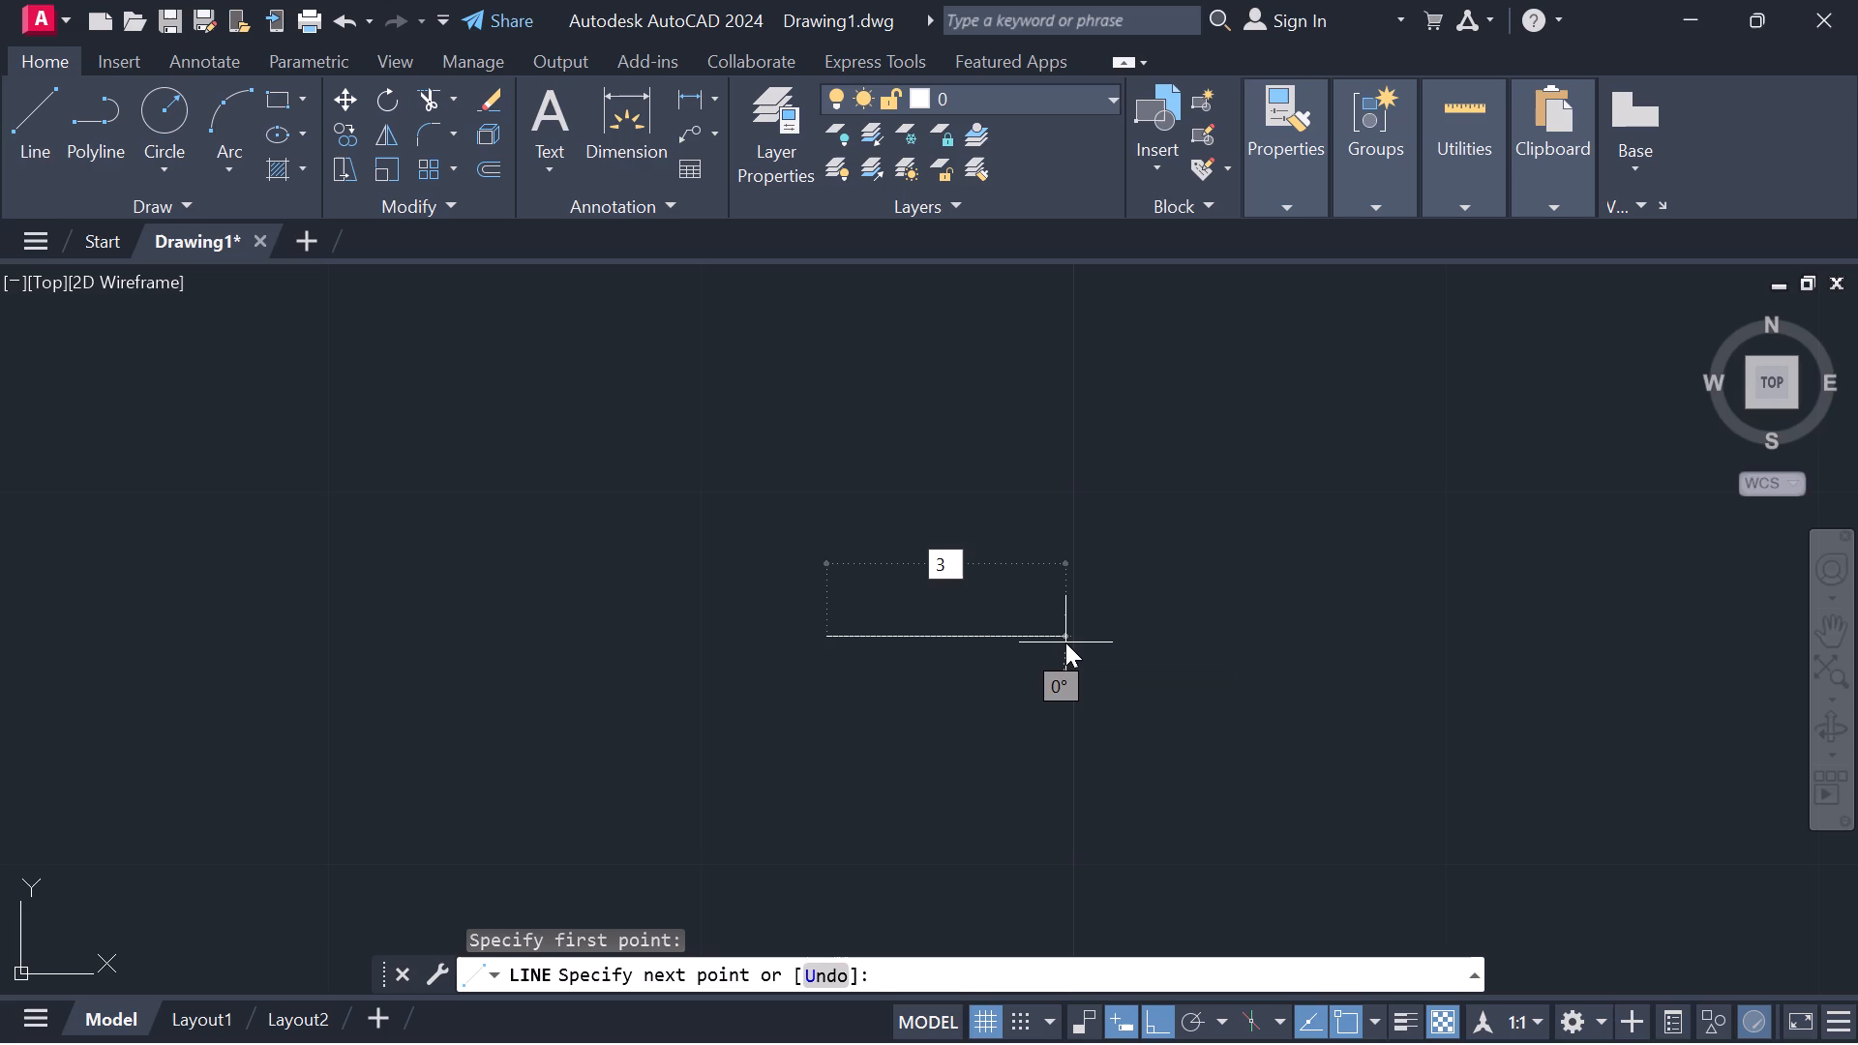
pyautogui.hotkey('shift', '"')
pyautogui.press('Return')
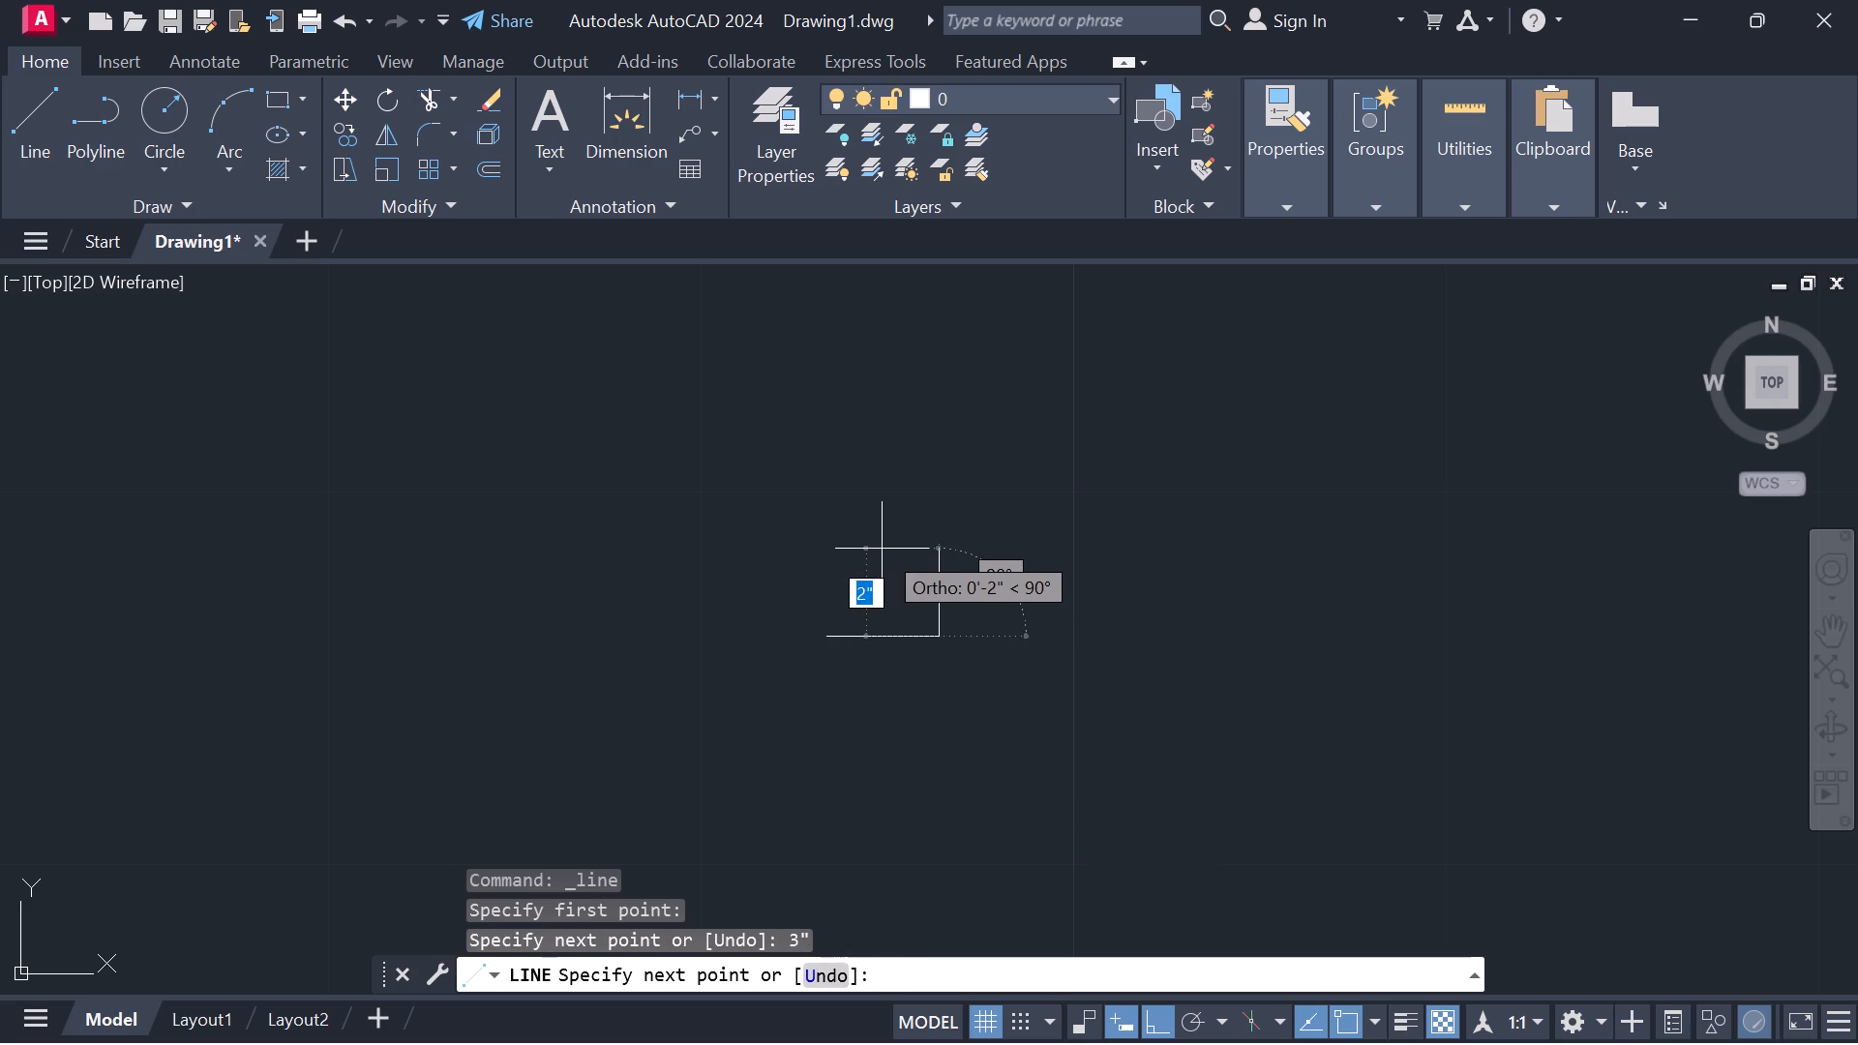
pyautogui.press('2')
pyautogui.hotkey('shift', '"')
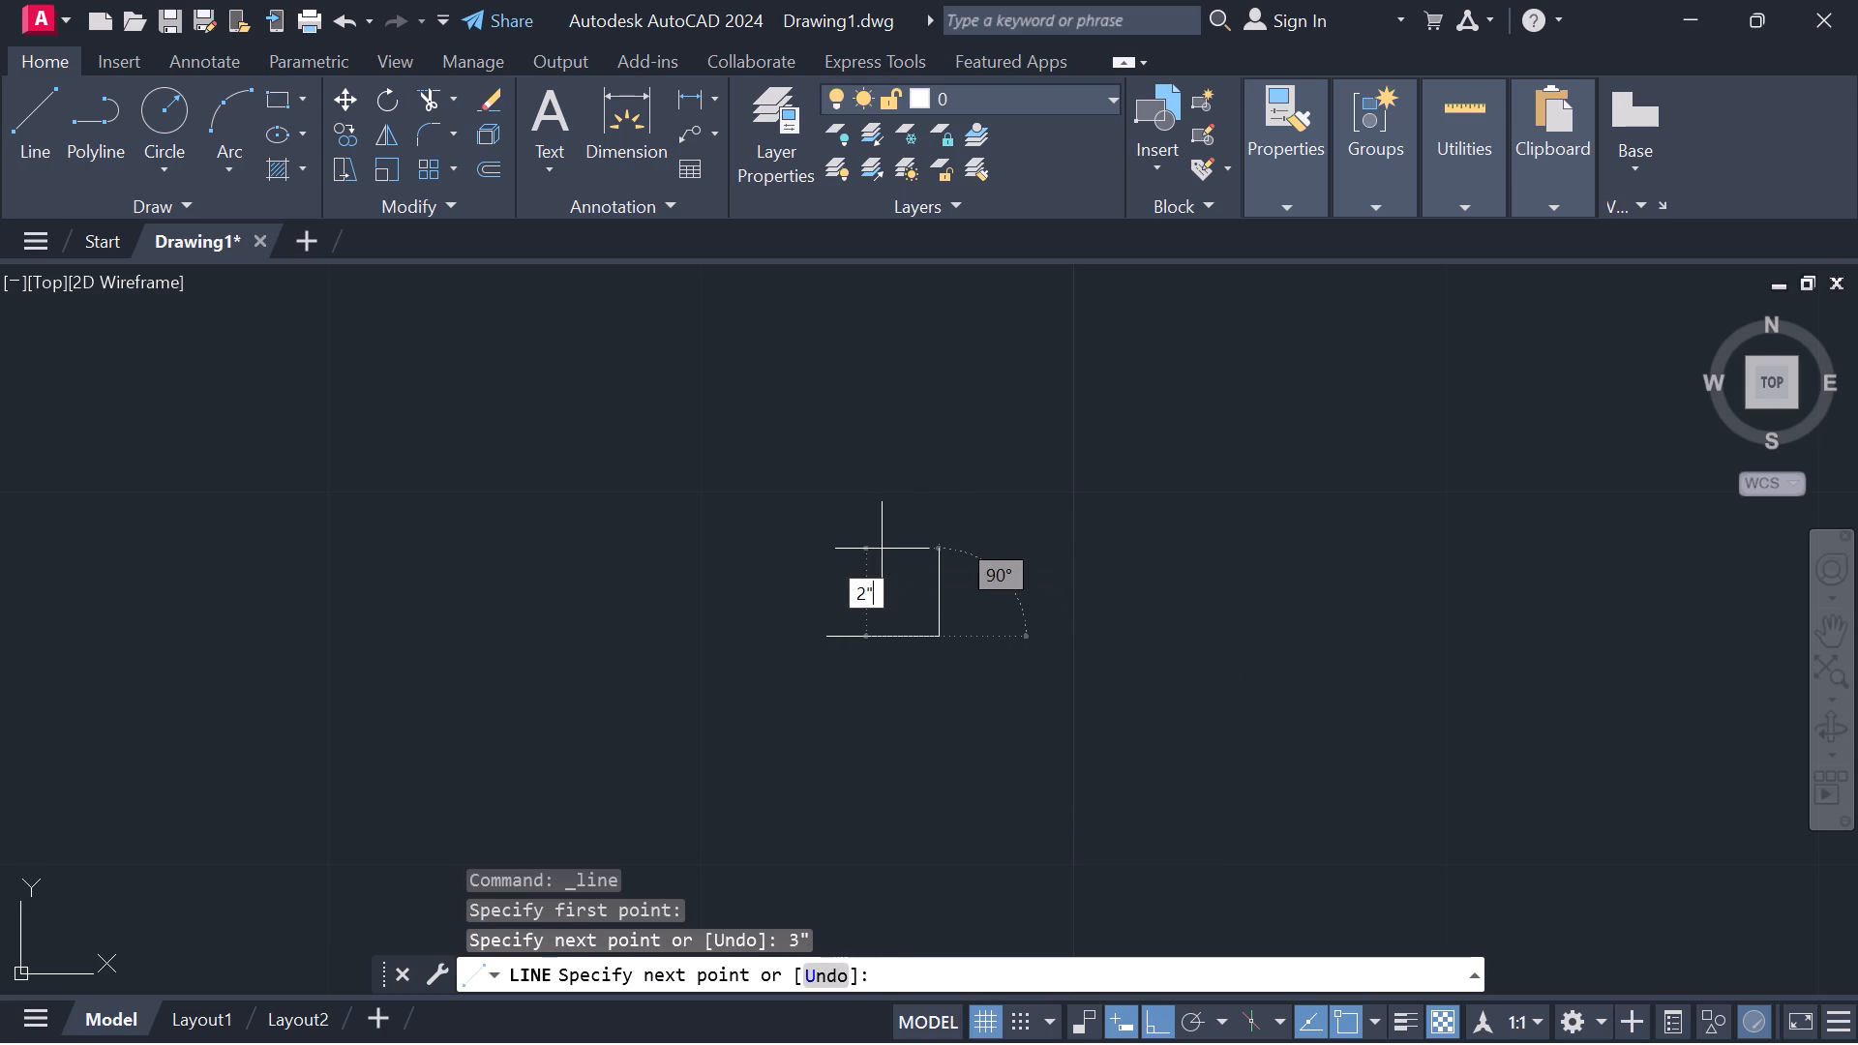
pyautogui.press('Return')
pyautogui.press('1')
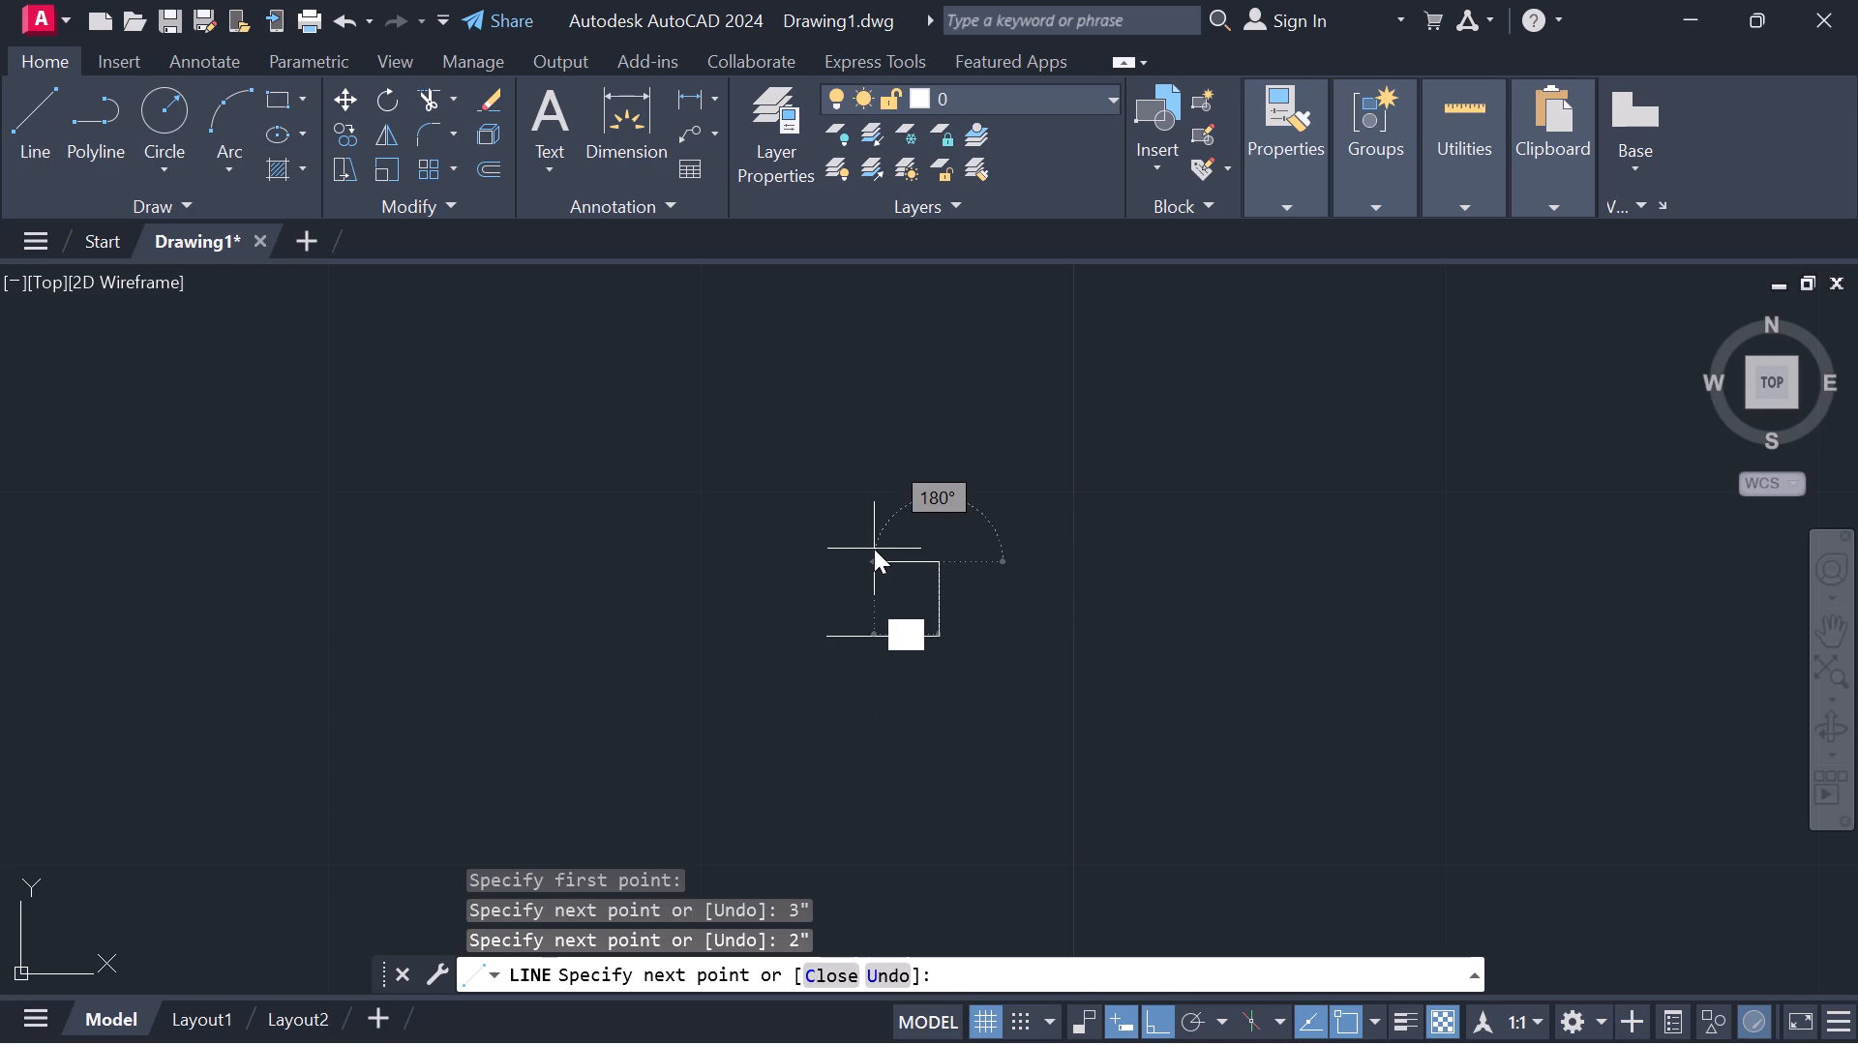
pyautogui.hotkey('shift', '"')
pyautogui.press('Return')
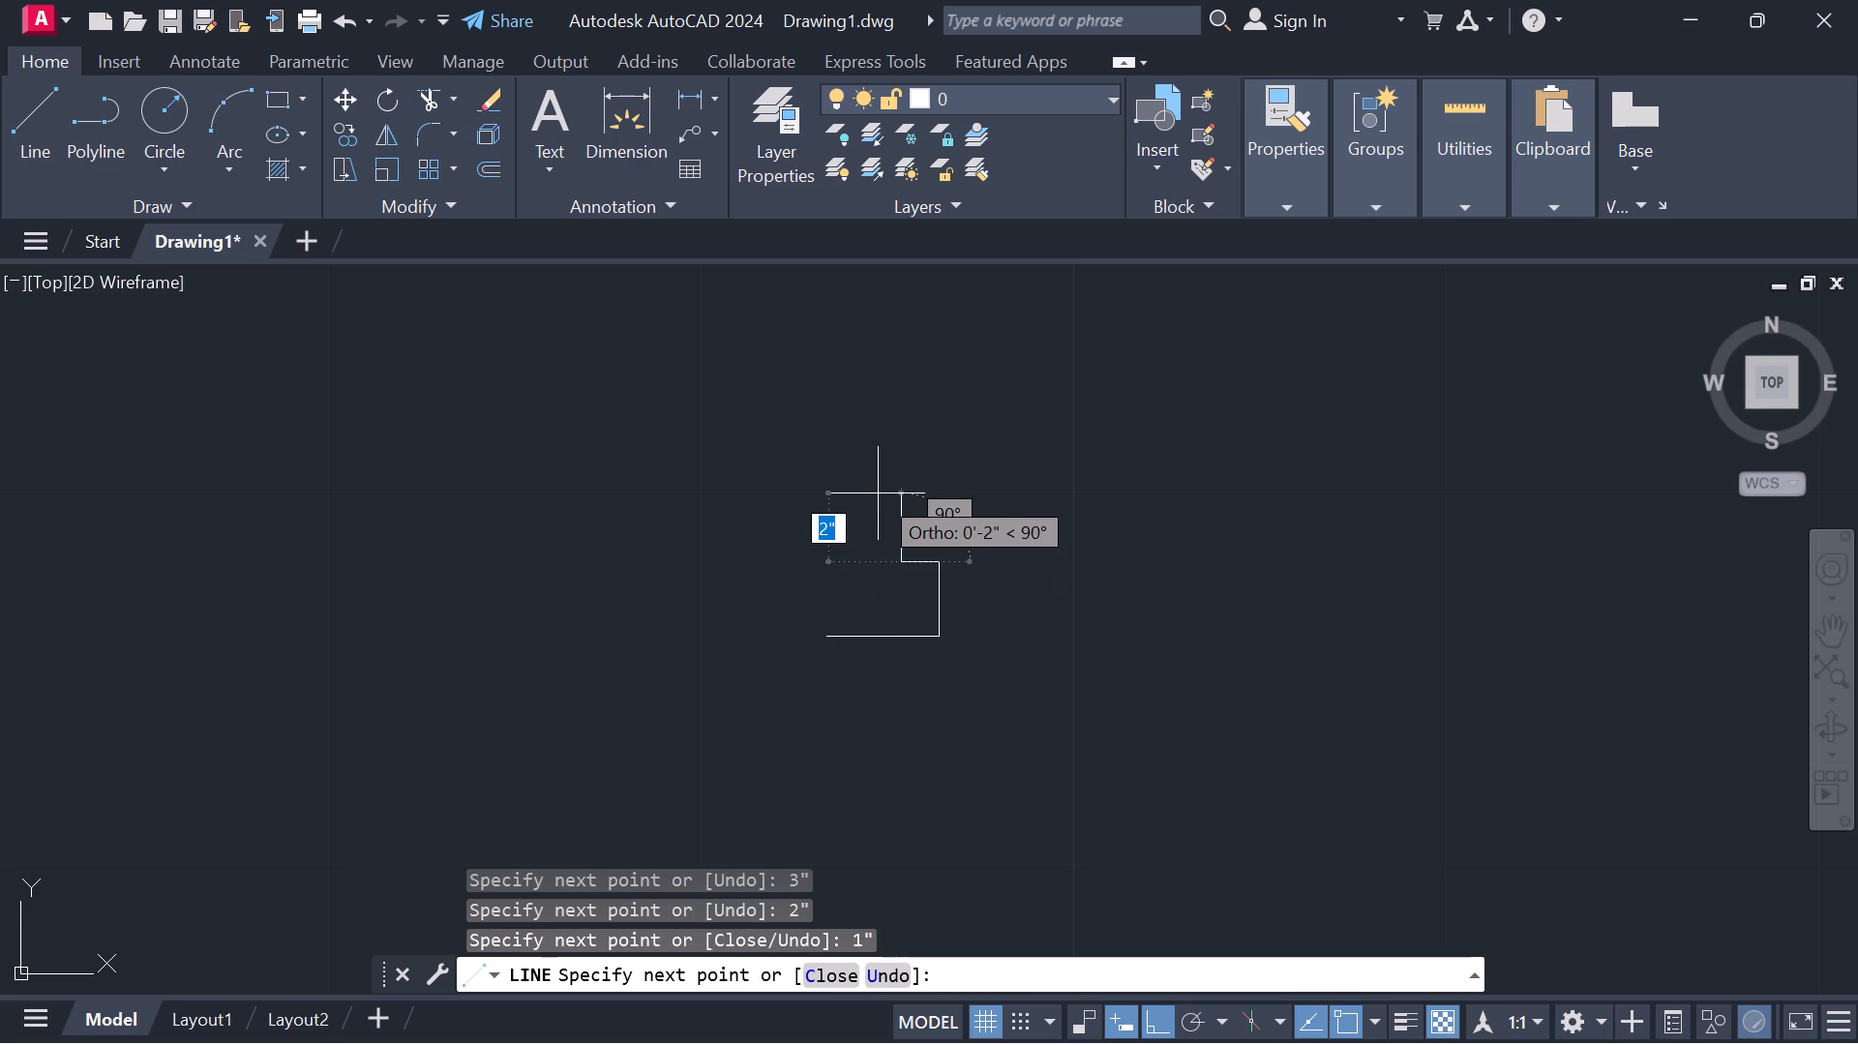
pyautogui.press('1')
pyautogui.hotkey('shift', '"')
pyautogui.press('Return')
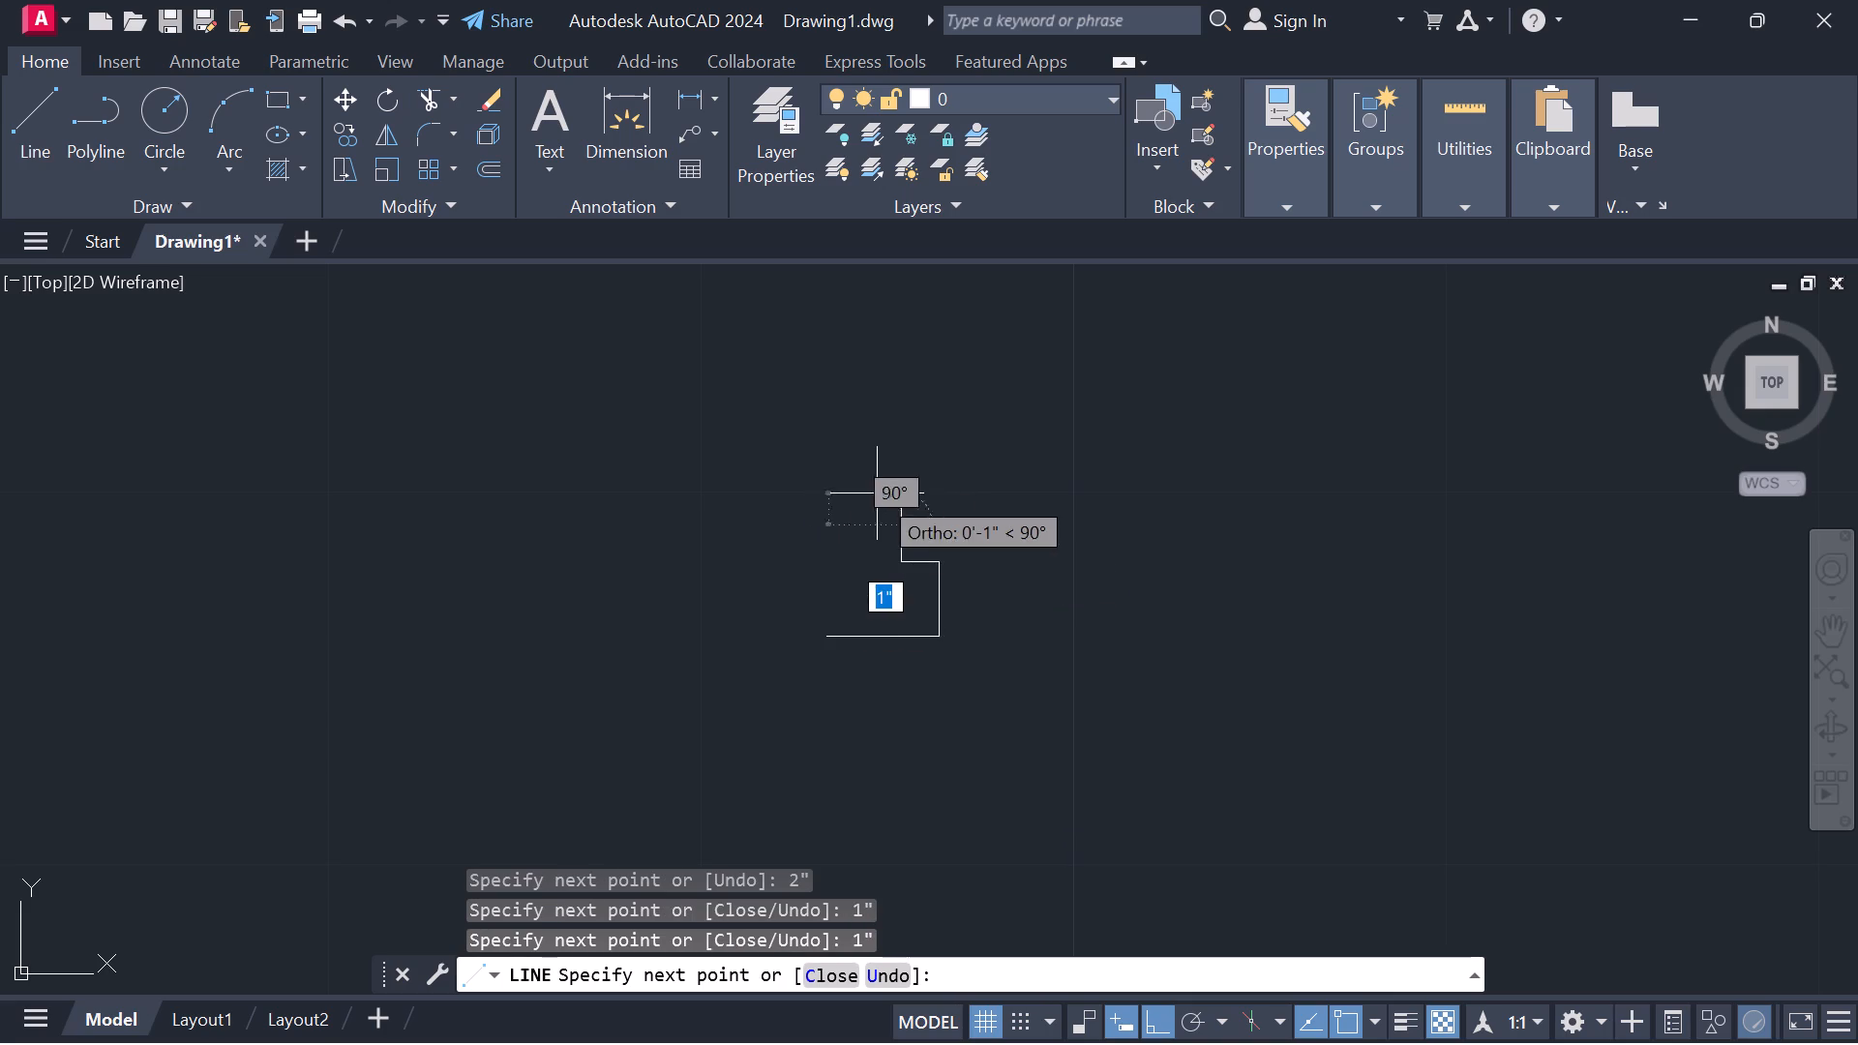
pyautogui.click(823, 588)
pyautogui.click(835, 632)
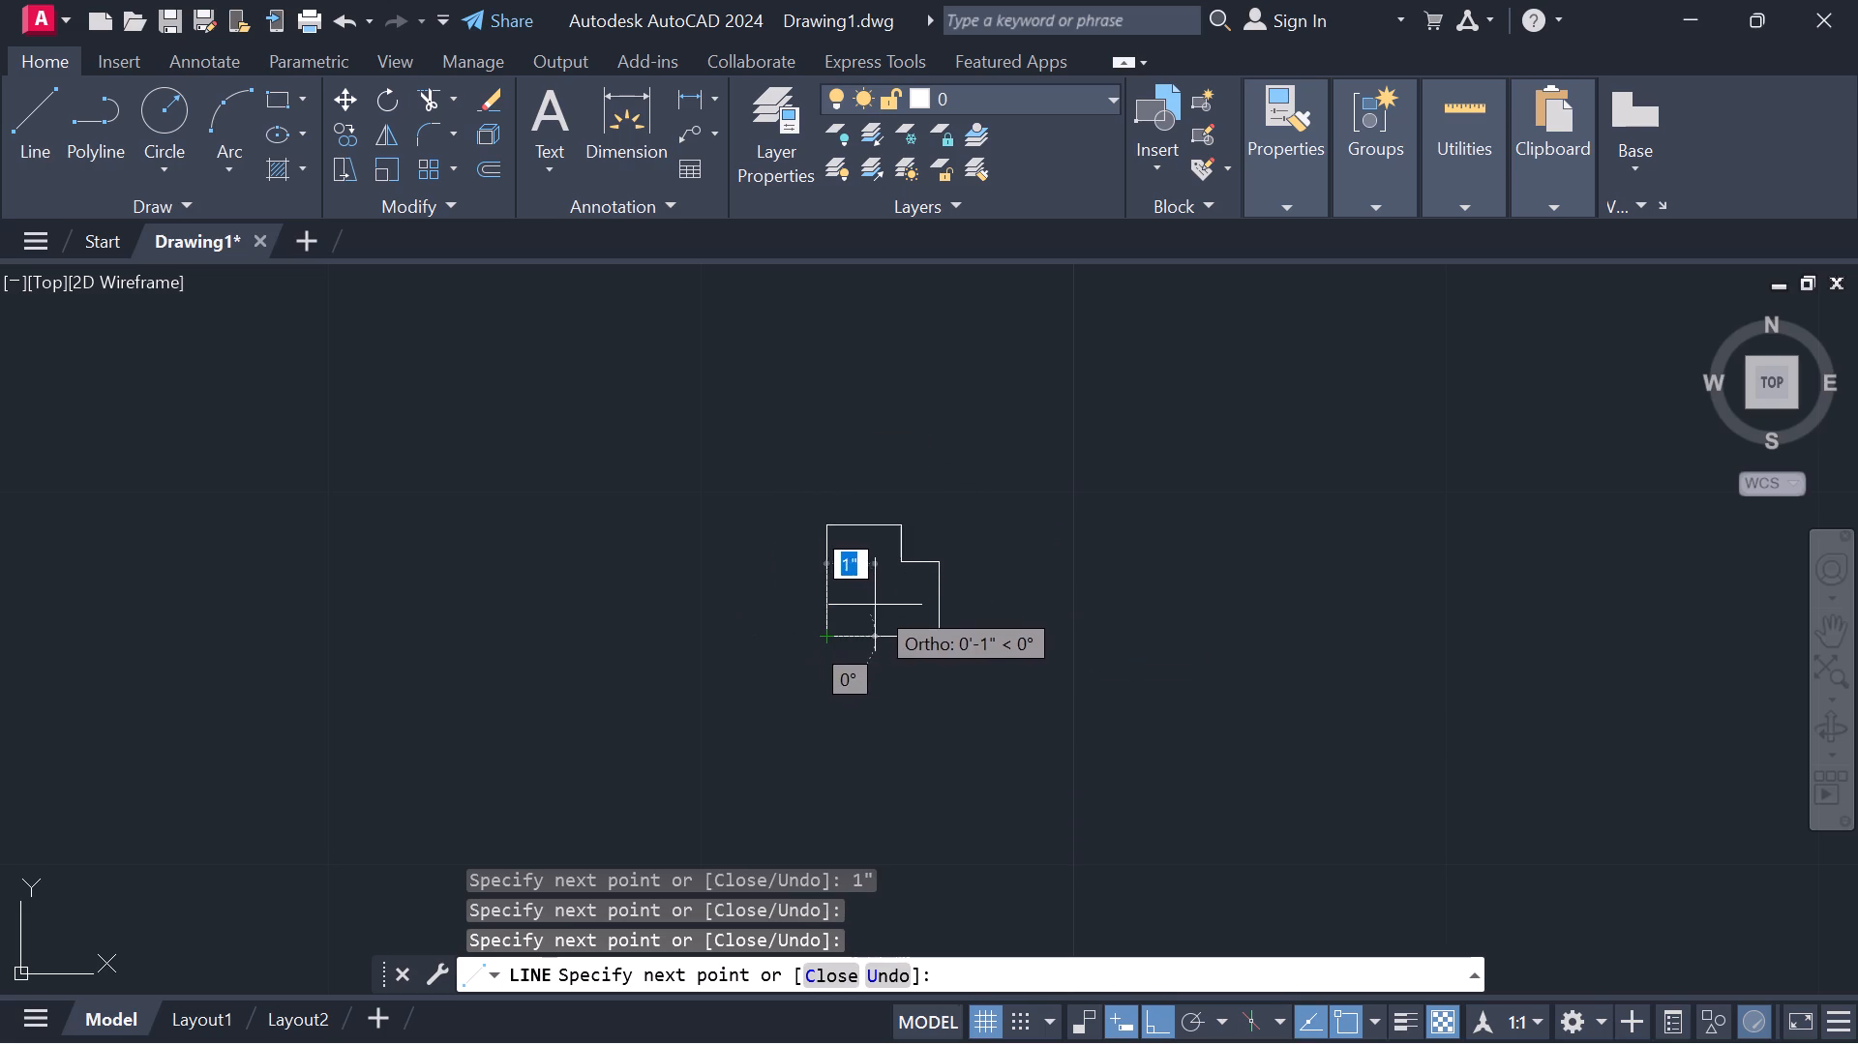
pyautogui.press('Escape')
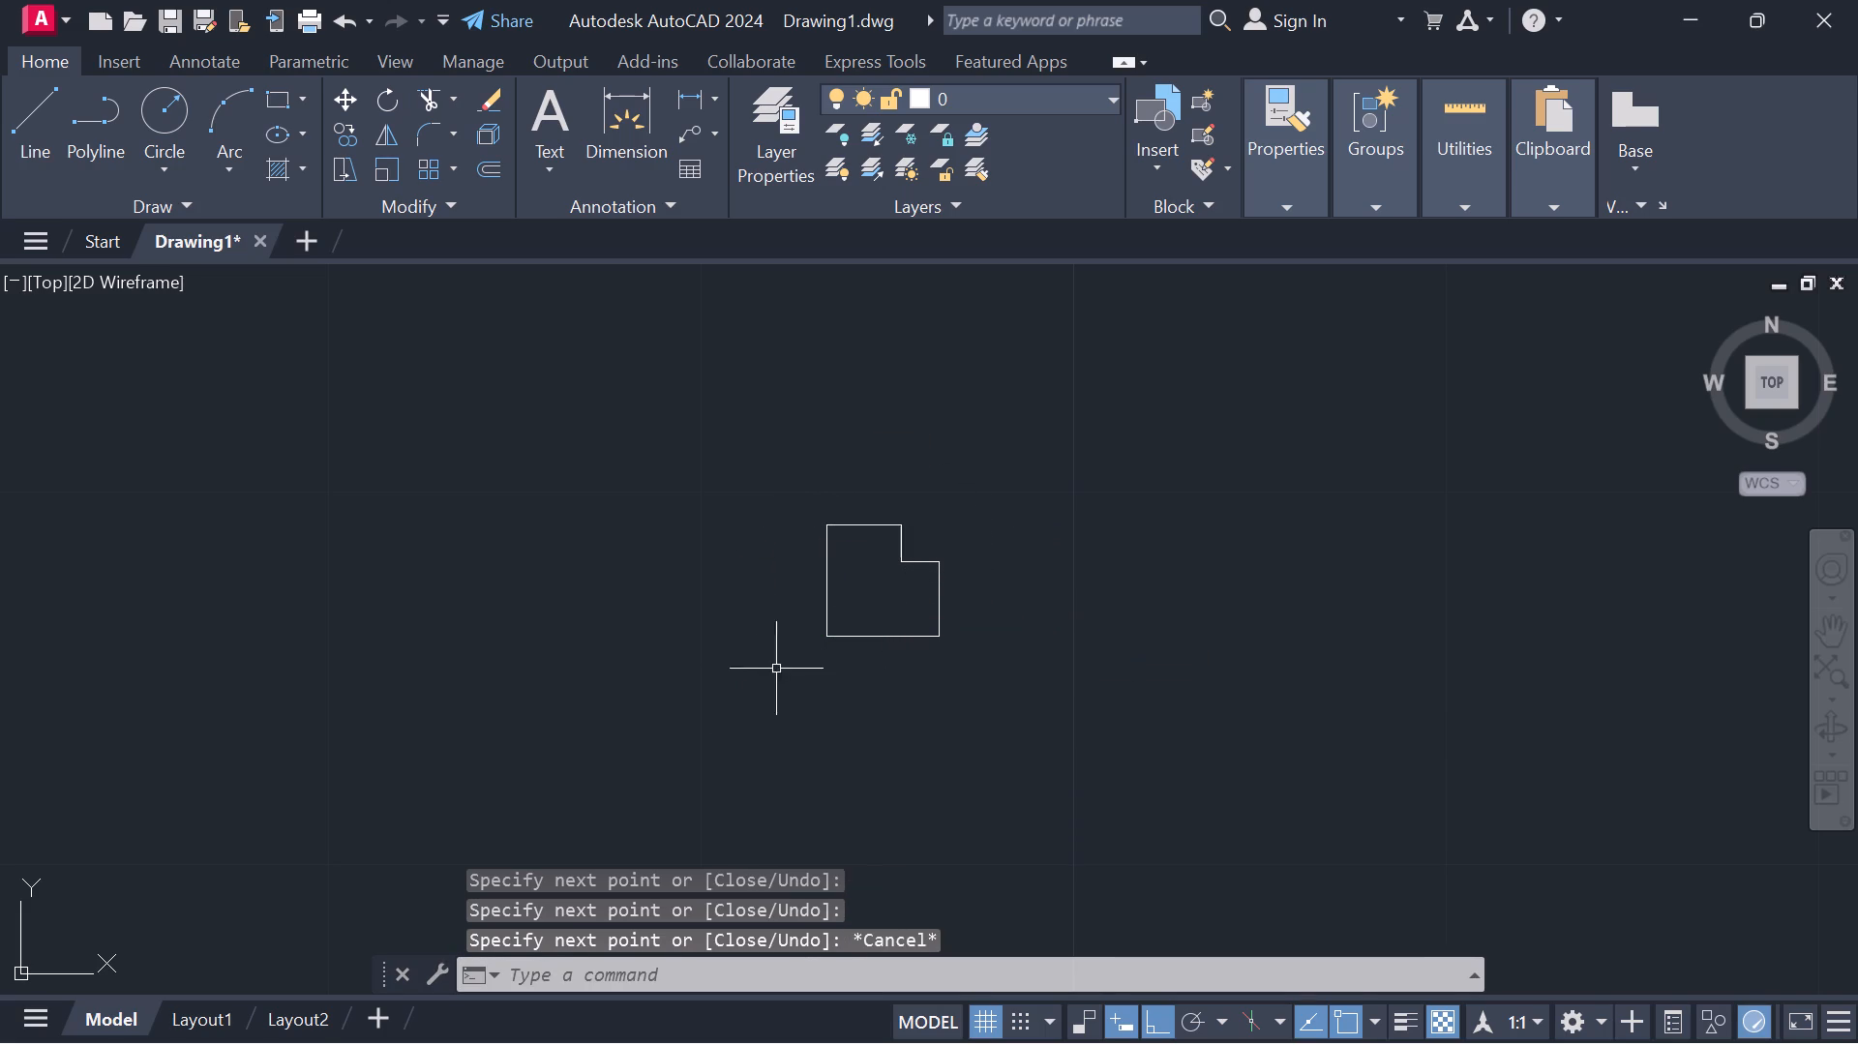
# Draw a 2'6" horizontal line from the jamb profile's lower-left corner, along its base, for the door width.
pyautogui.click(24, 125)
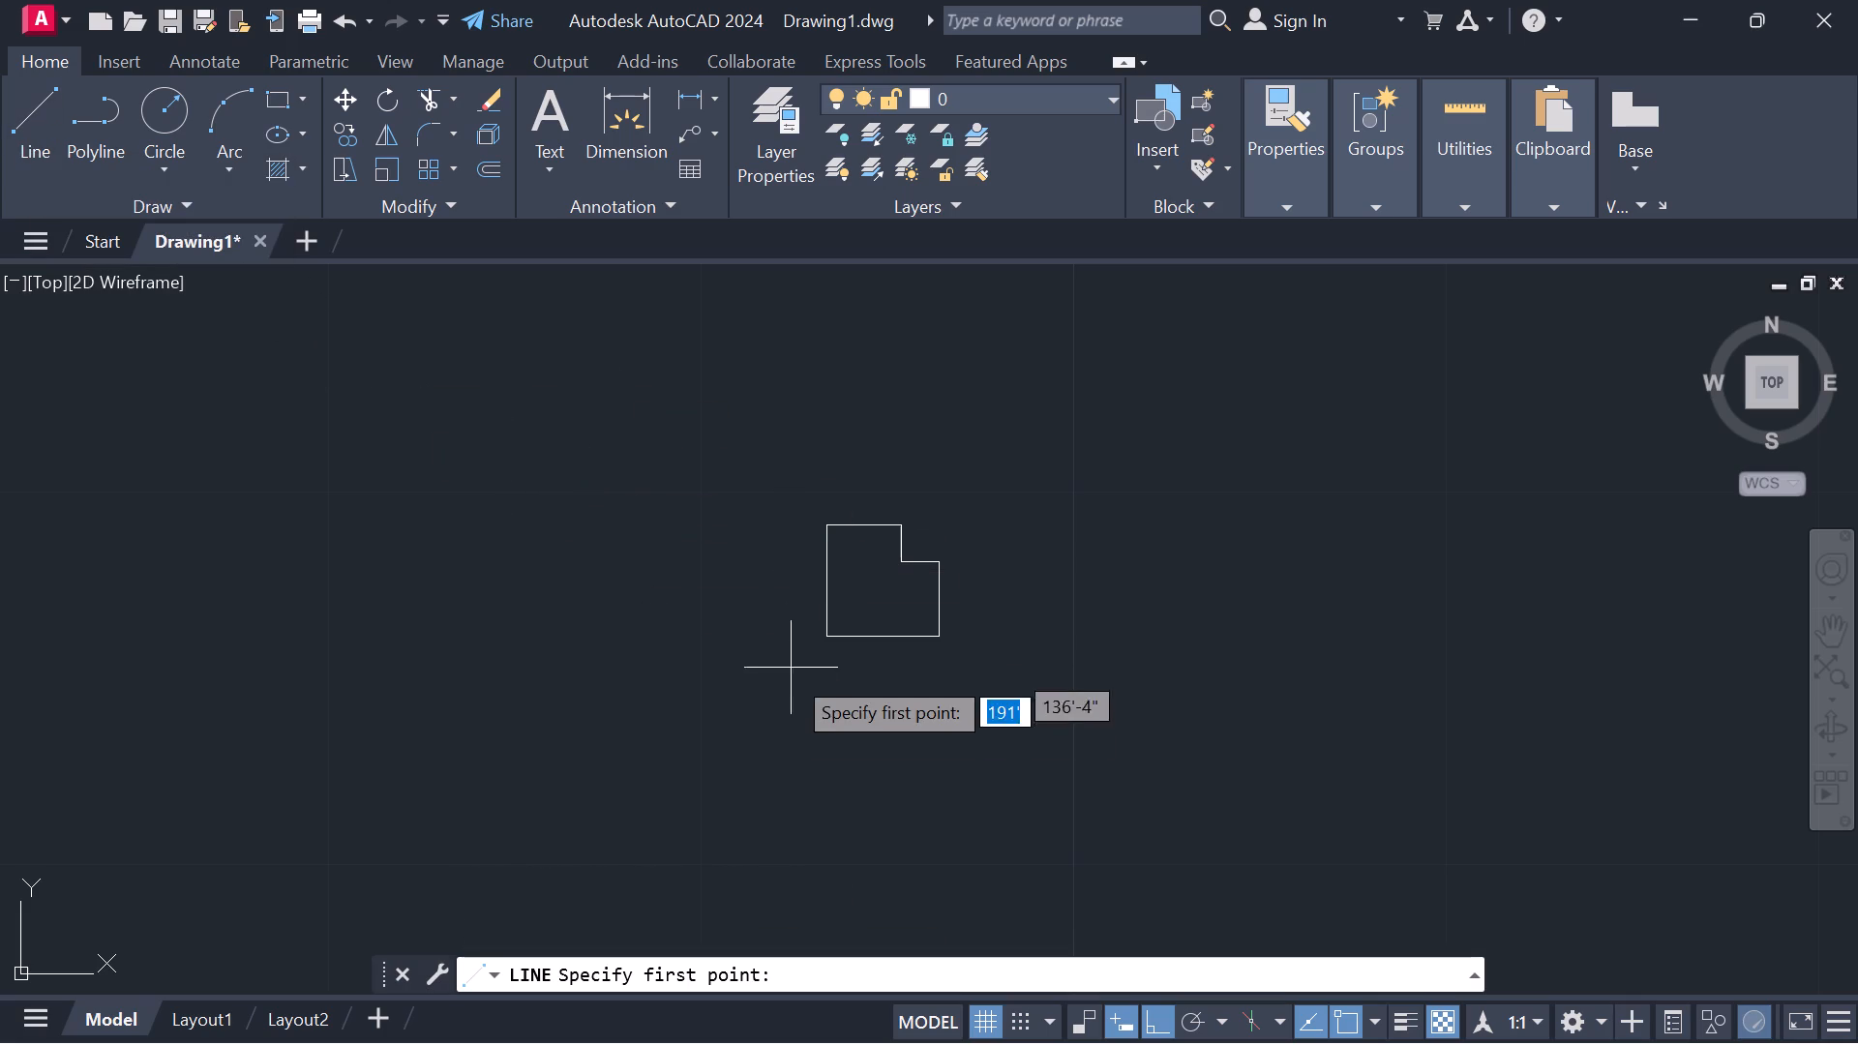
pyautogui.click(820, 641)
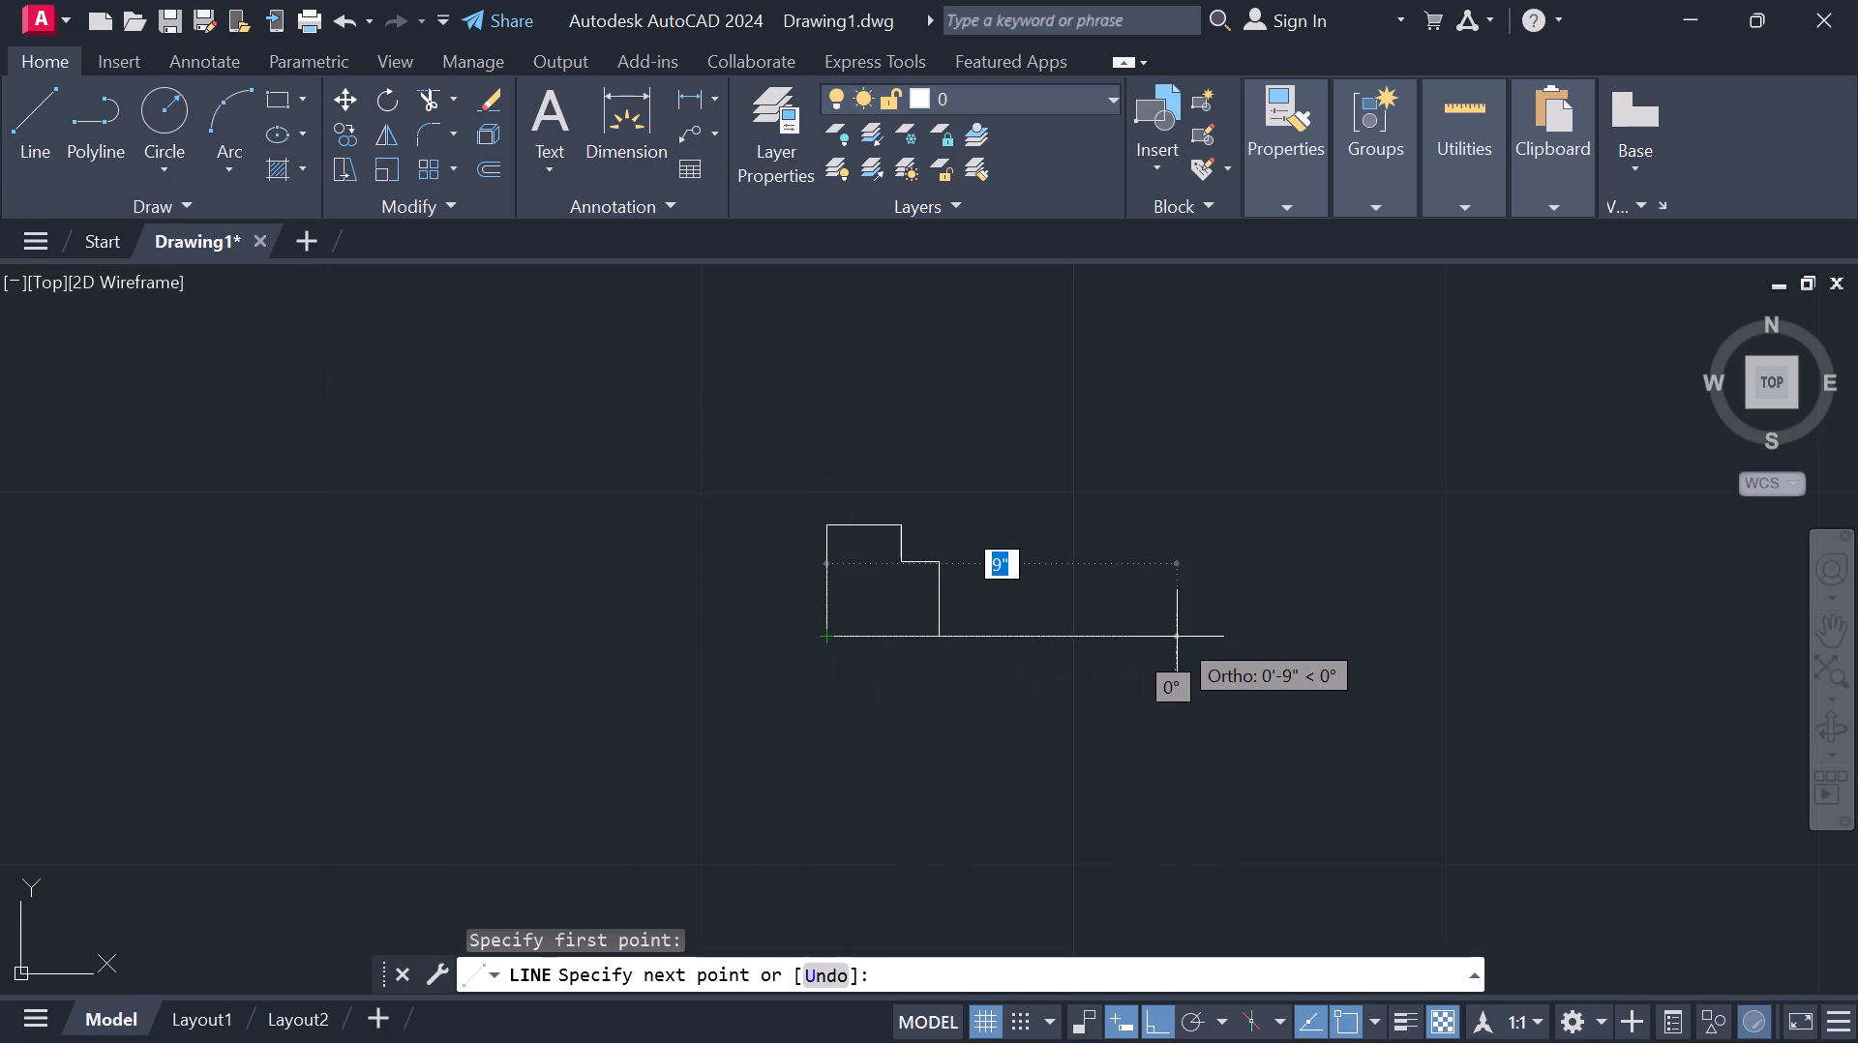
pyautogui.press('2')
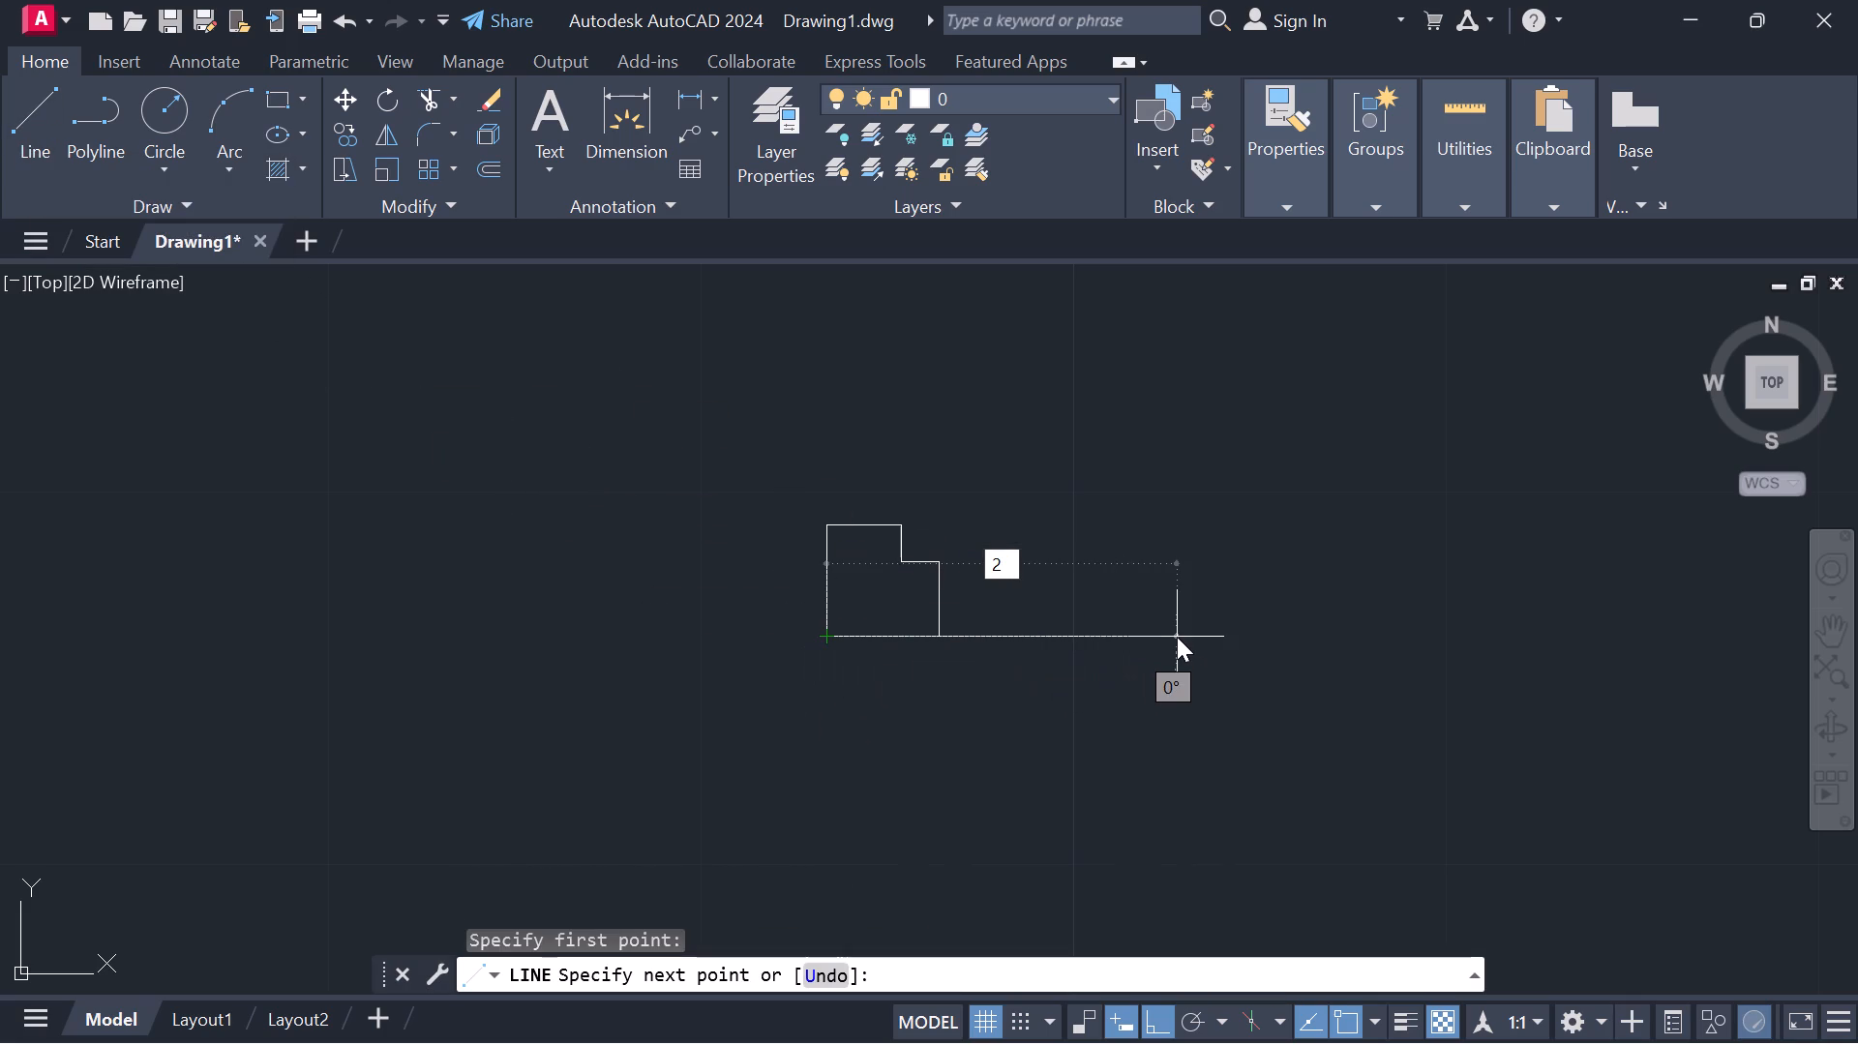
pyautogui.press("'")
pyautogui.press('6')
pyautogui.hotkey('shift', '"')
pyautogui.press('Return')
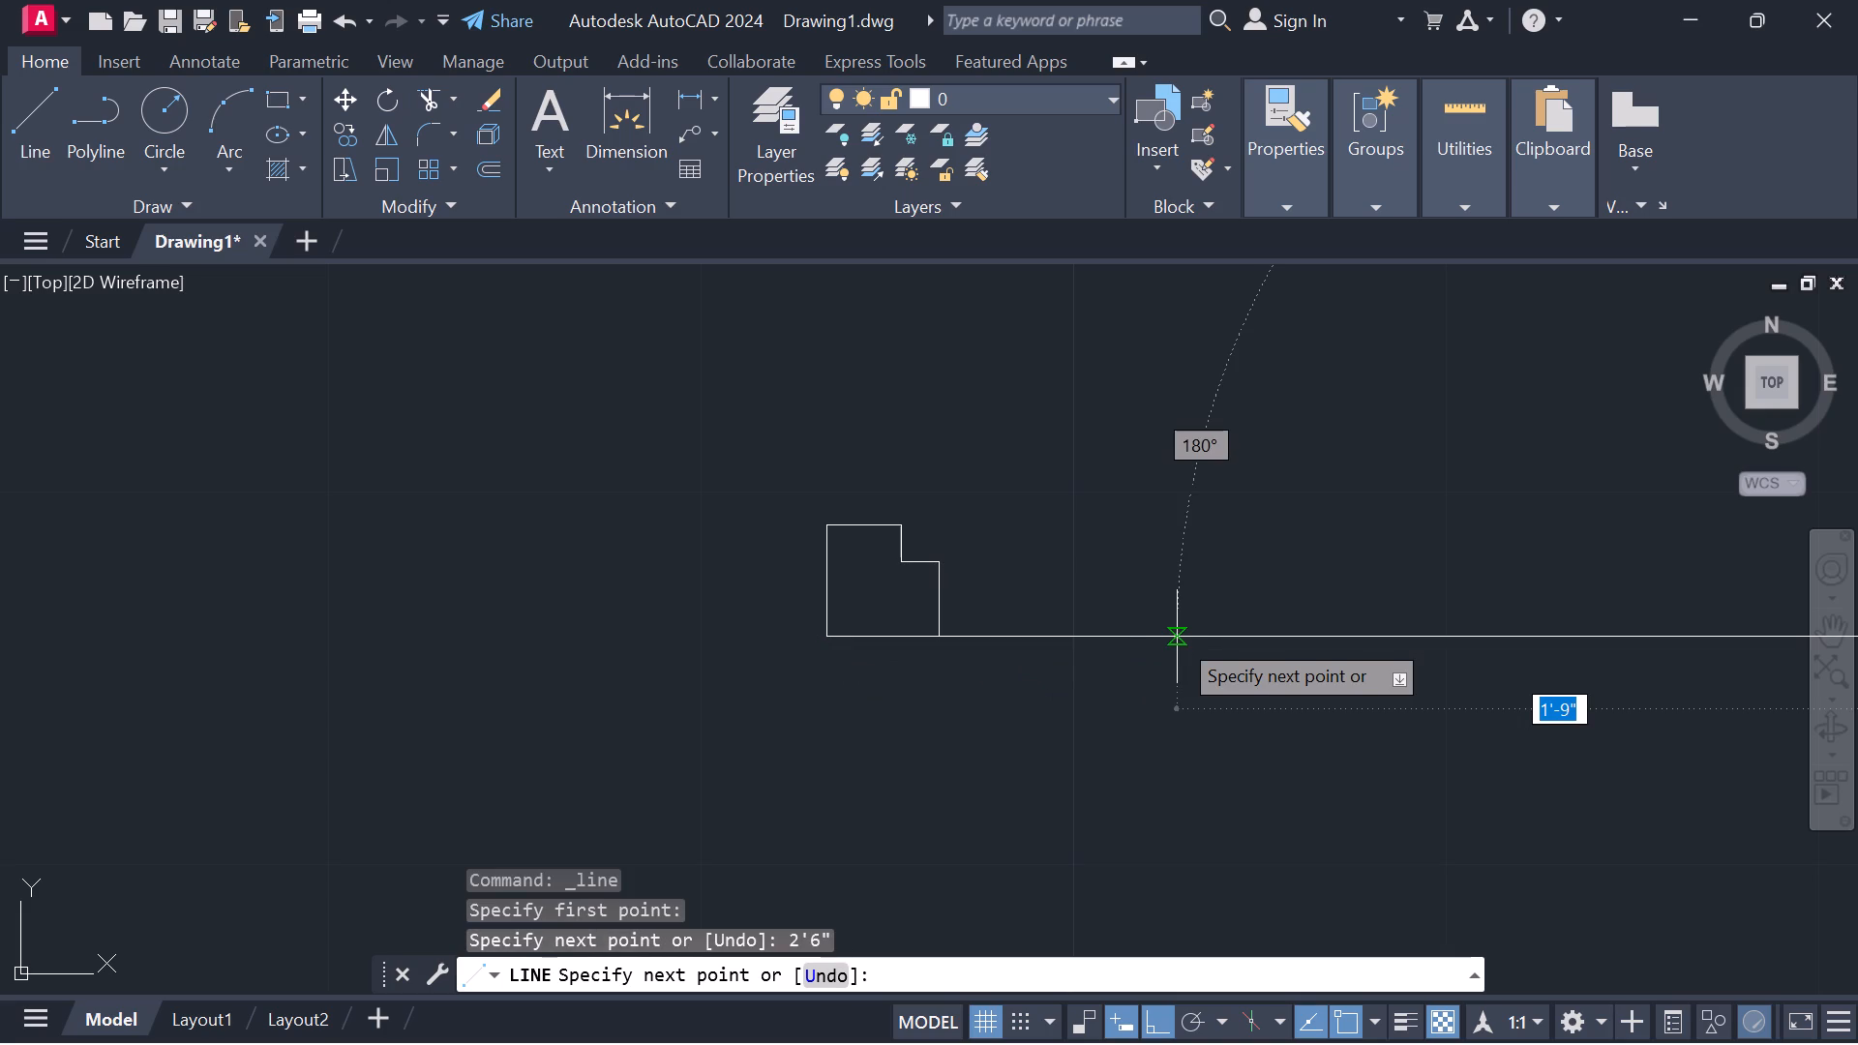
pyautogui.scroll(-2, 1168, 625)
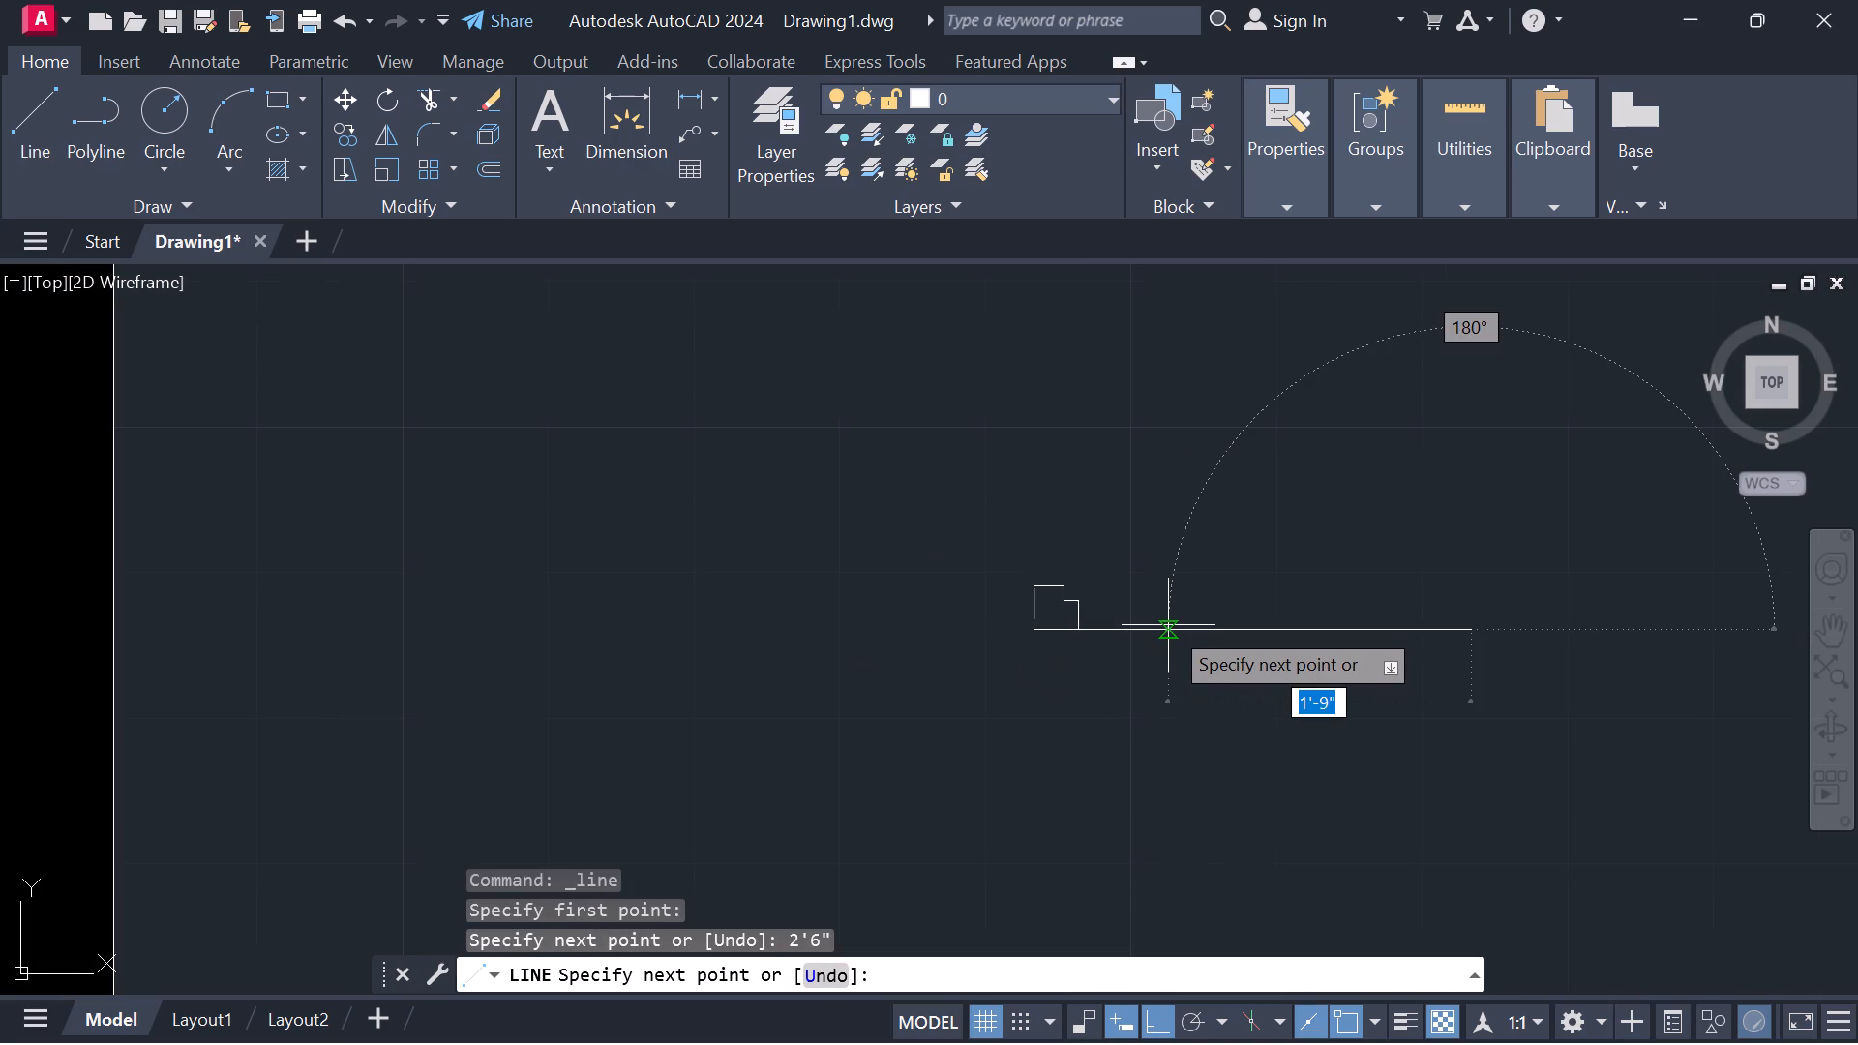
pyautogui.moveTo(1168, 625); pyautogui.dragTo(1017, 626, button='middle')
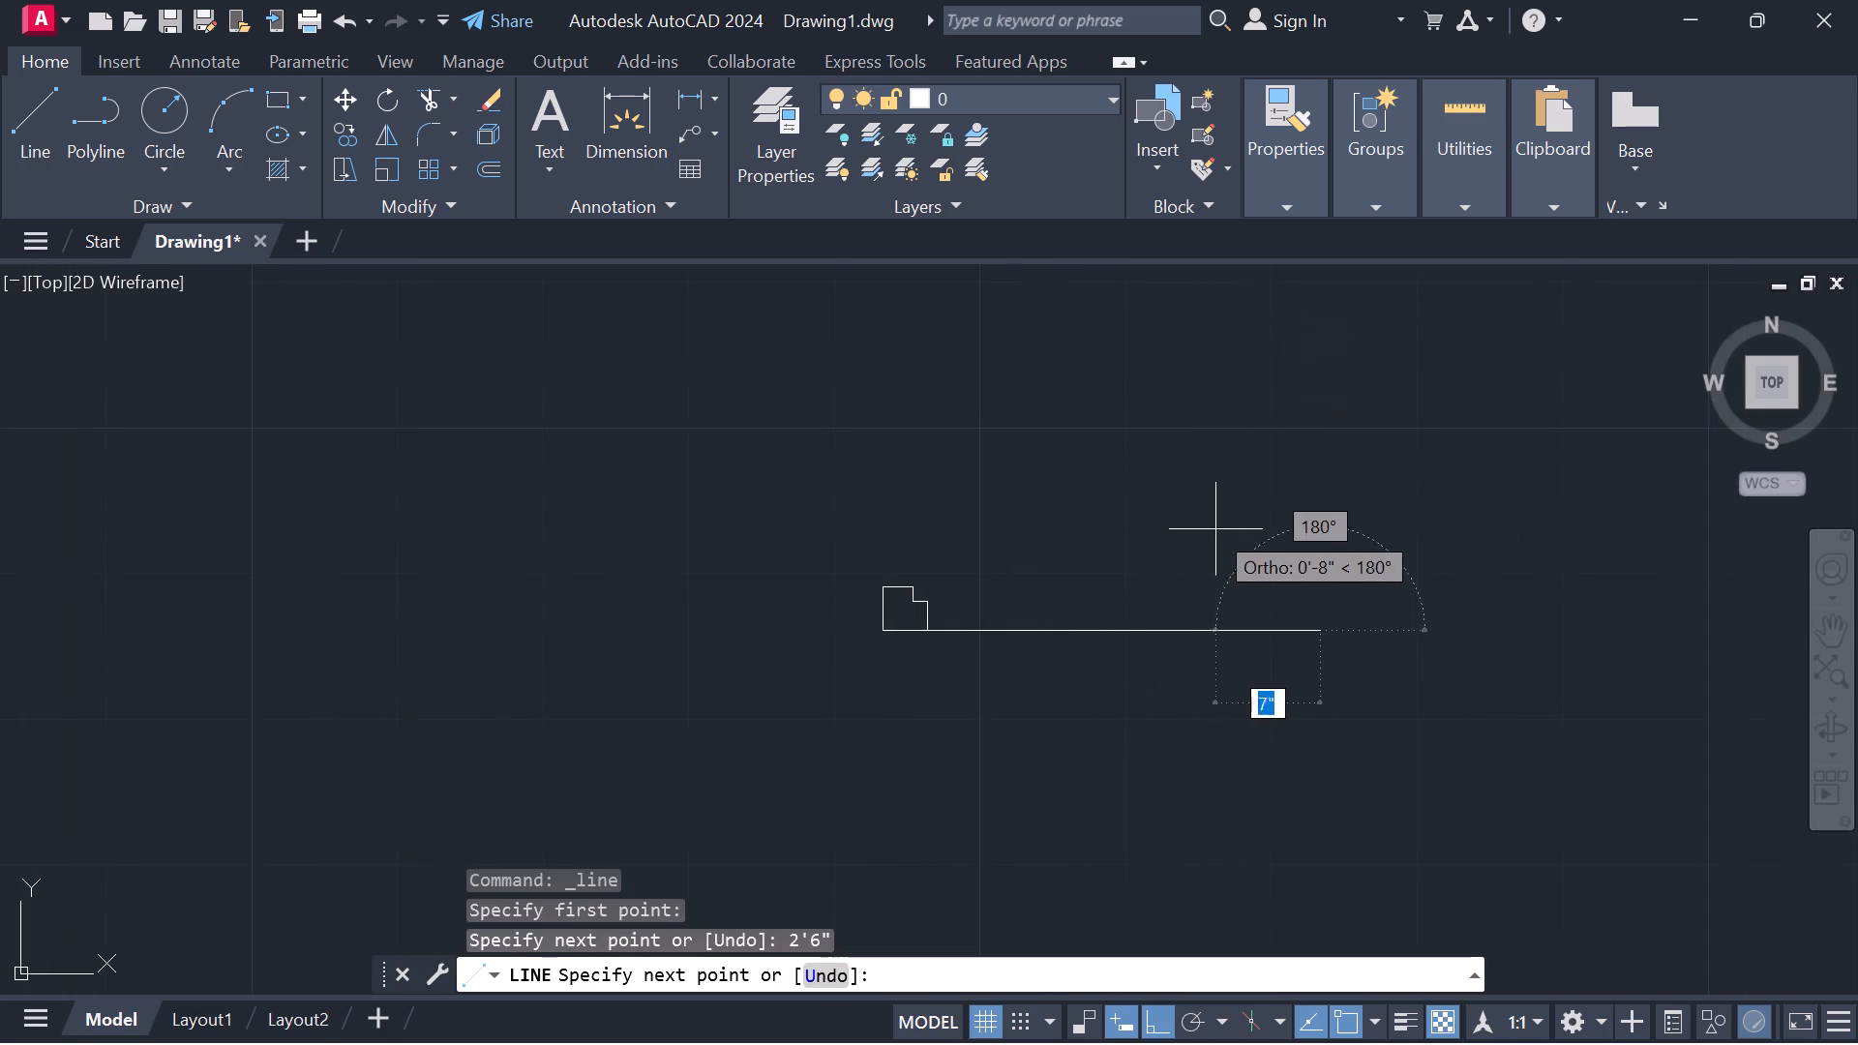
pyautogui.press('Escape')
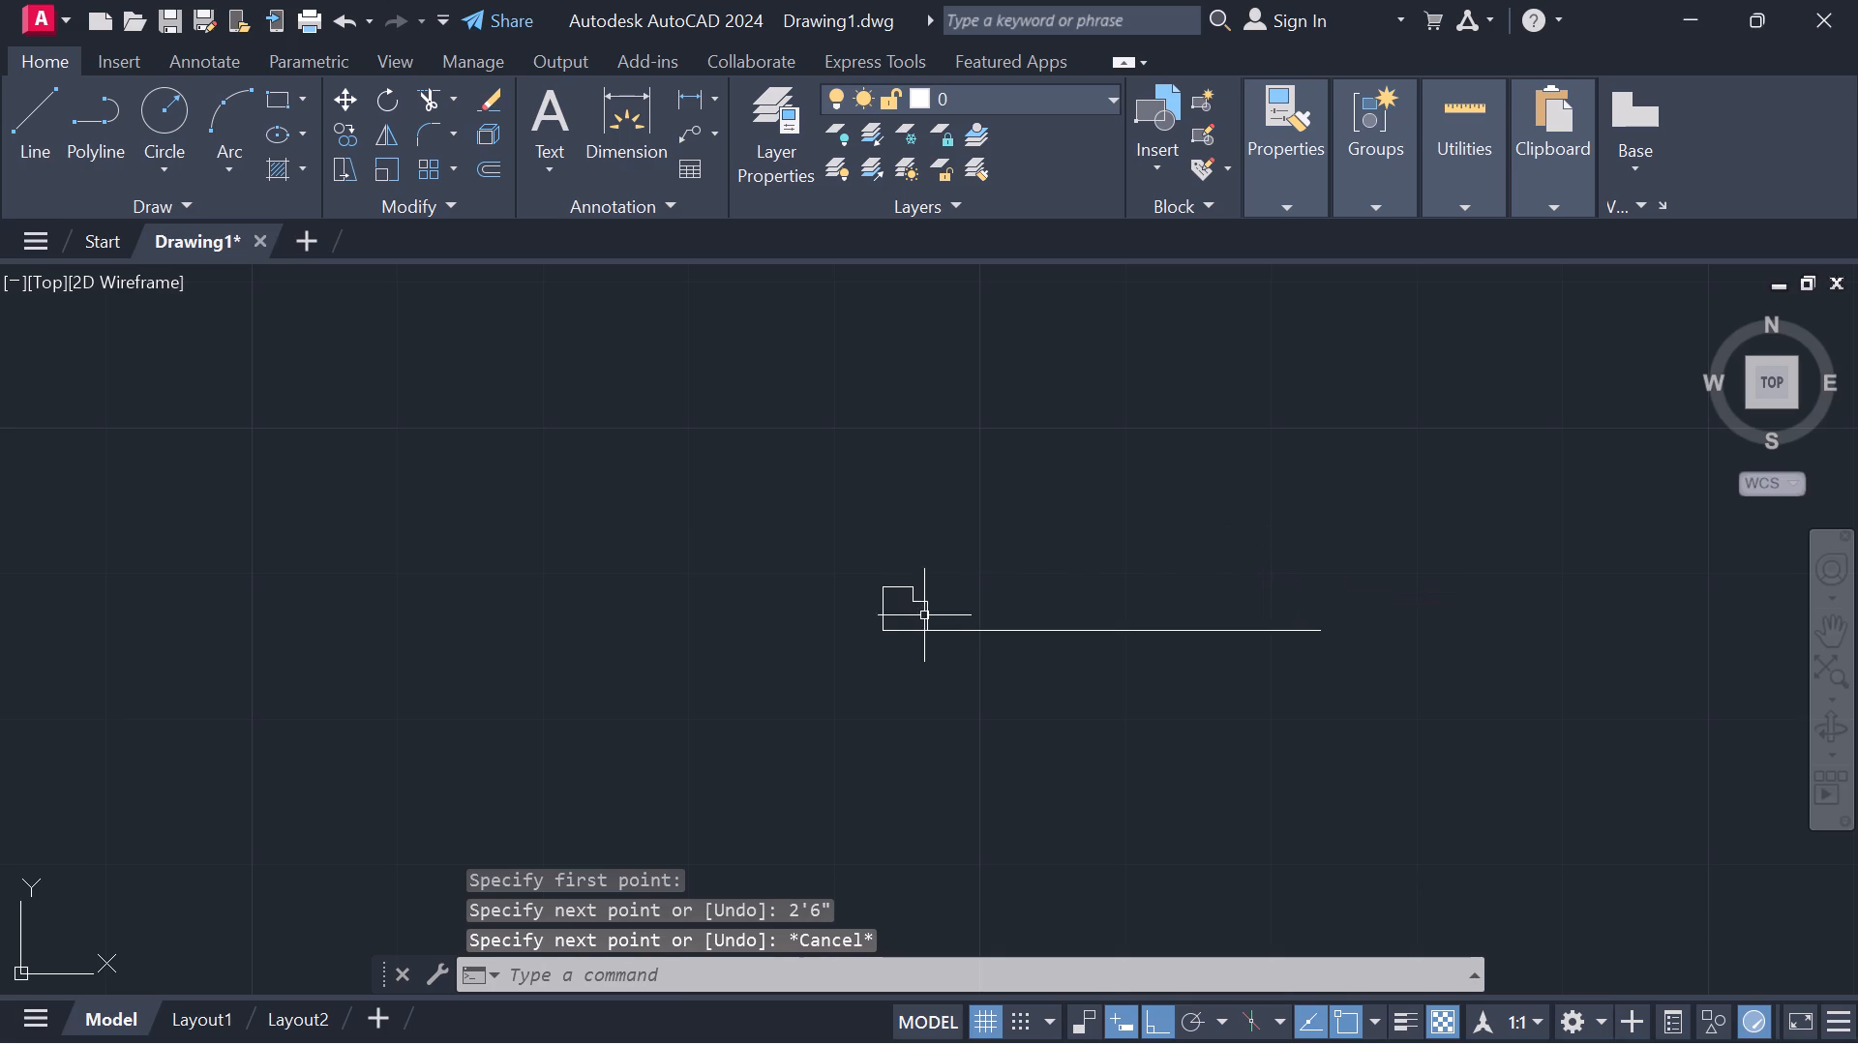
# Mirror the jamb profile about a vertical axis through the 2'6" line's midpoint, keeping the original.
pyautogui.moveTo(954, 616); pyautogui.dragTo(862, 612)
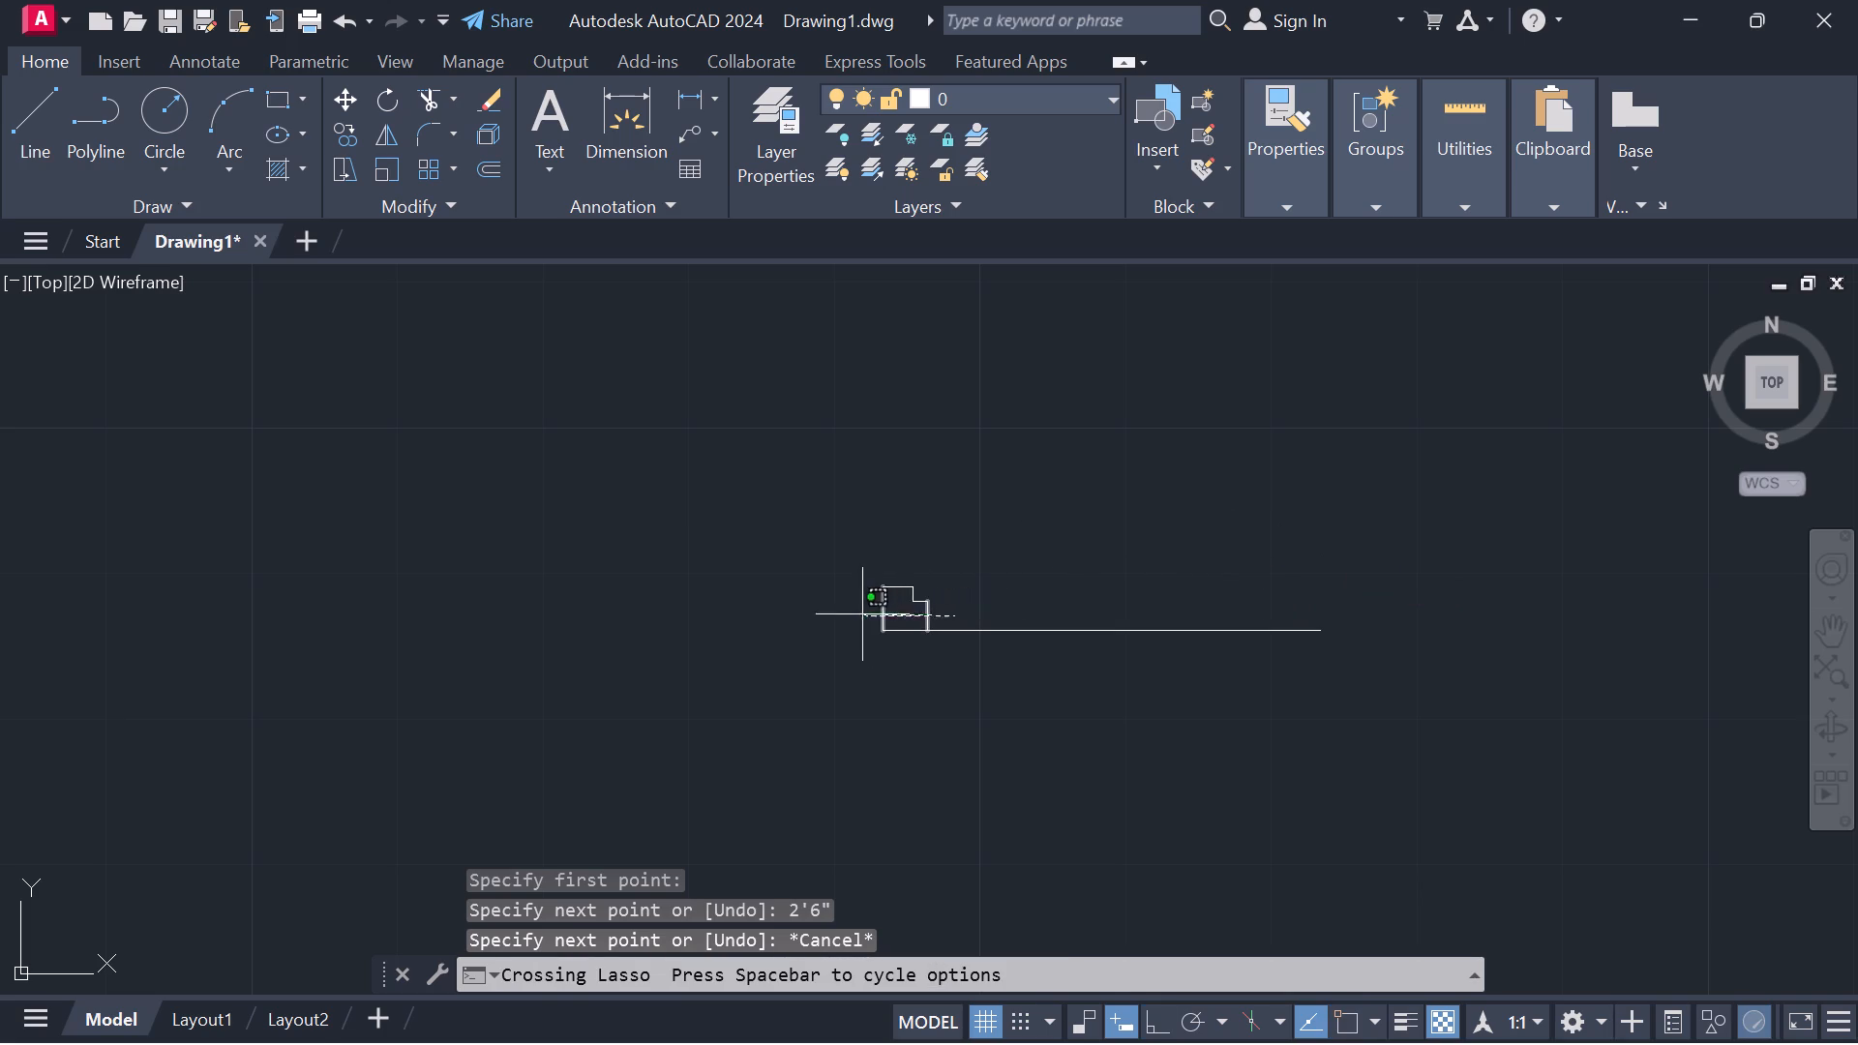
pyautogui.moveTo(862, 612); pyautogui.dragTo(885, 547)
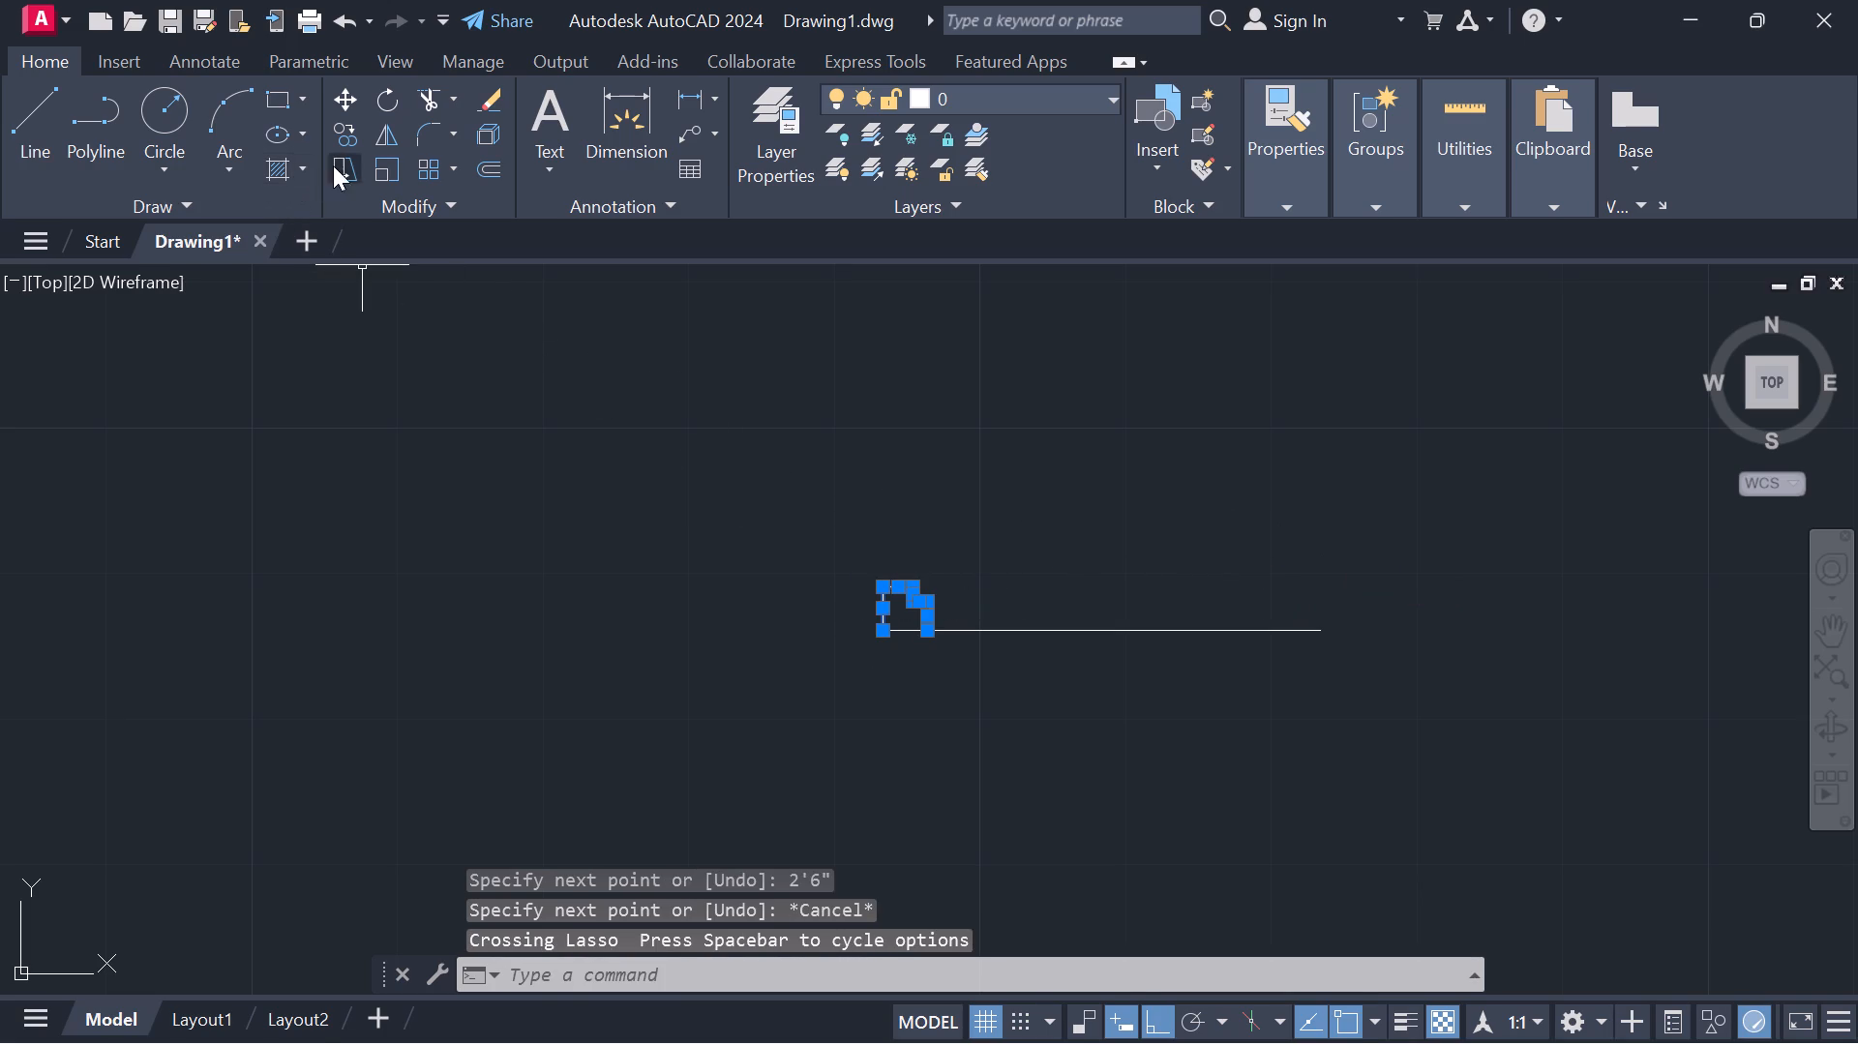
pyautogui.click(379, 141)
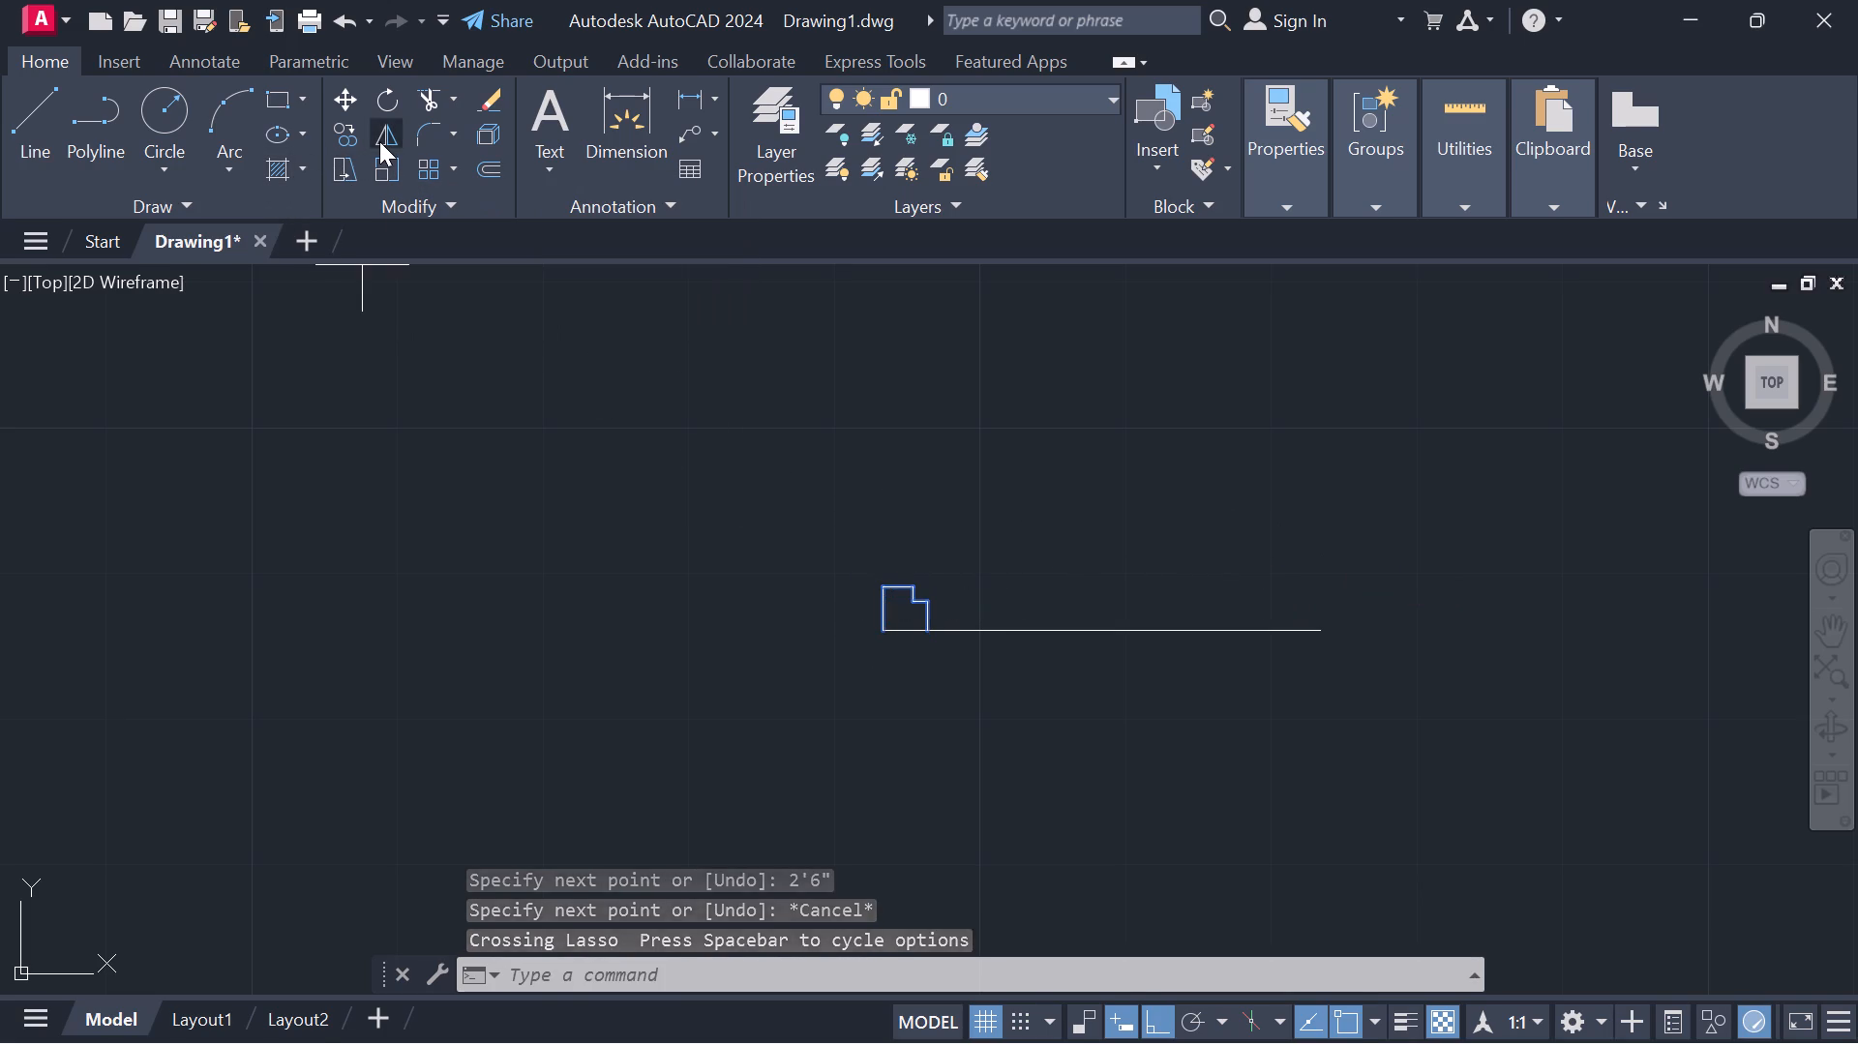
pyautogui.click(1110, 630)
pyautogui.click(1081, 476)
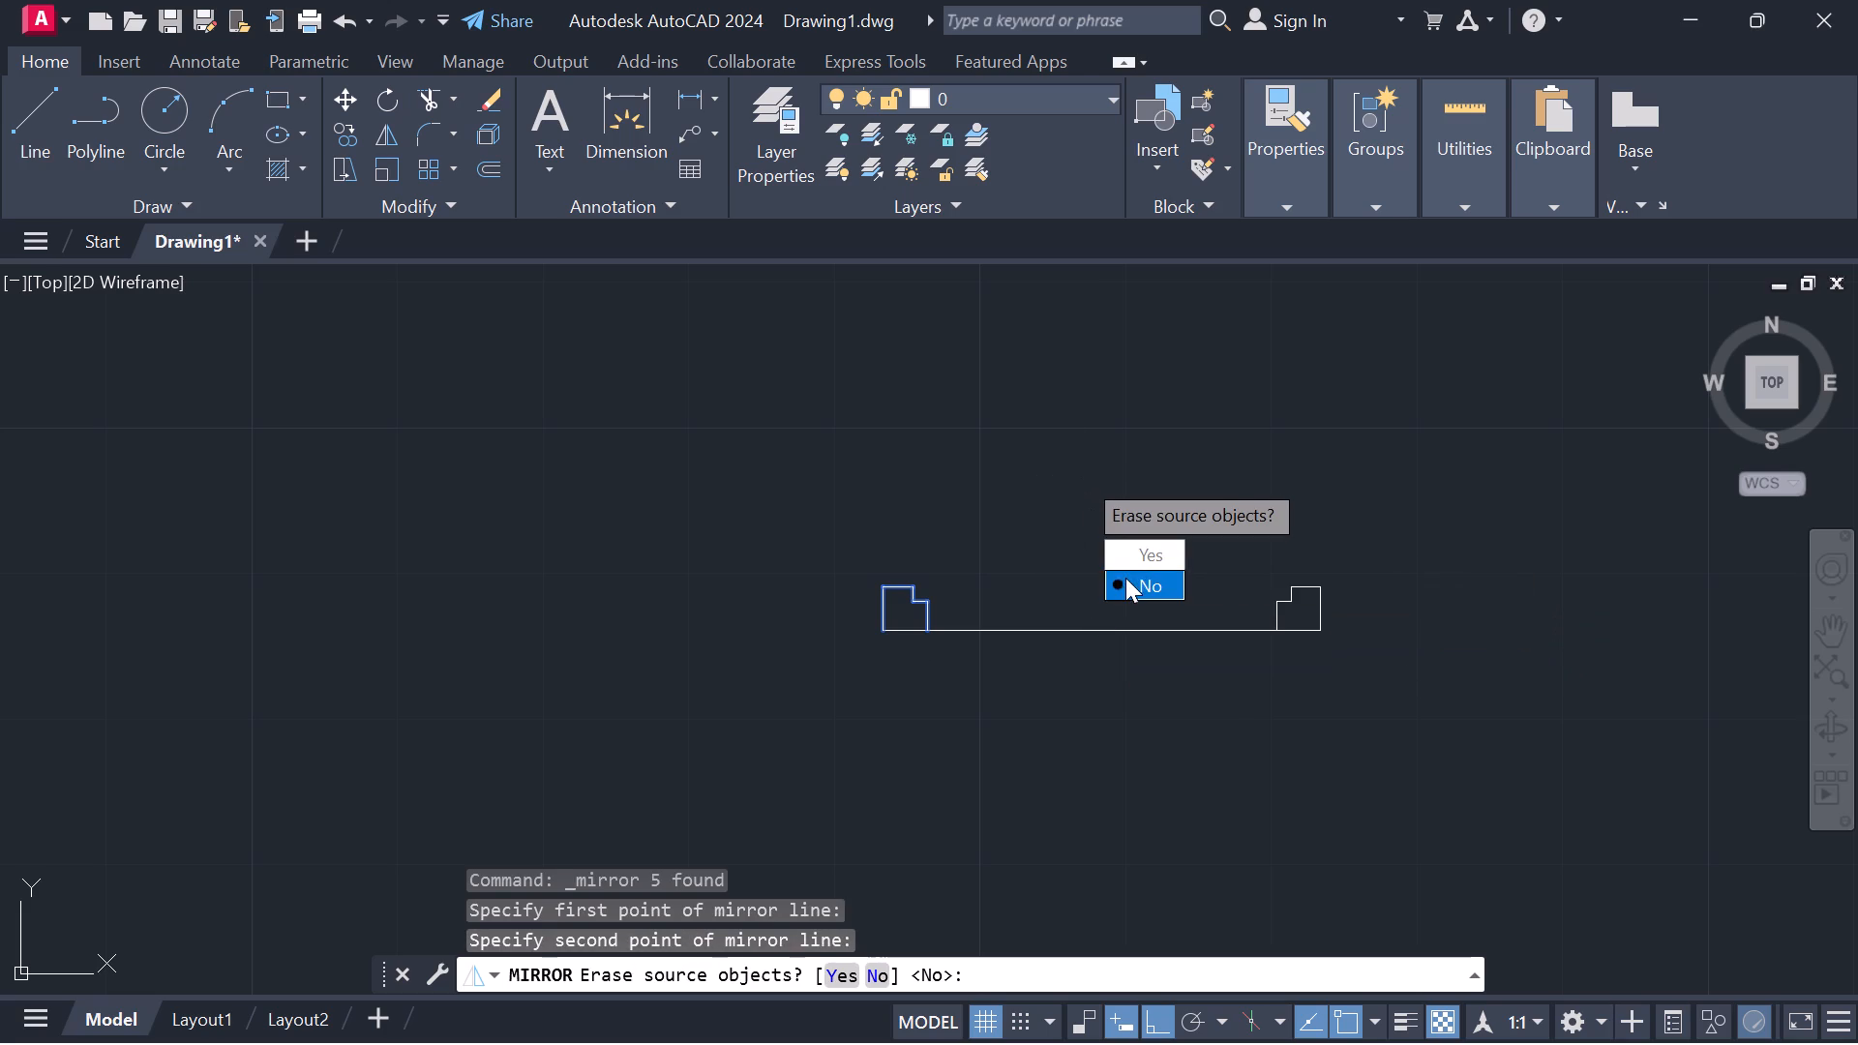
pyautogui.moveTo(1125, 578); pyautogui.dragTo(1081, 476)
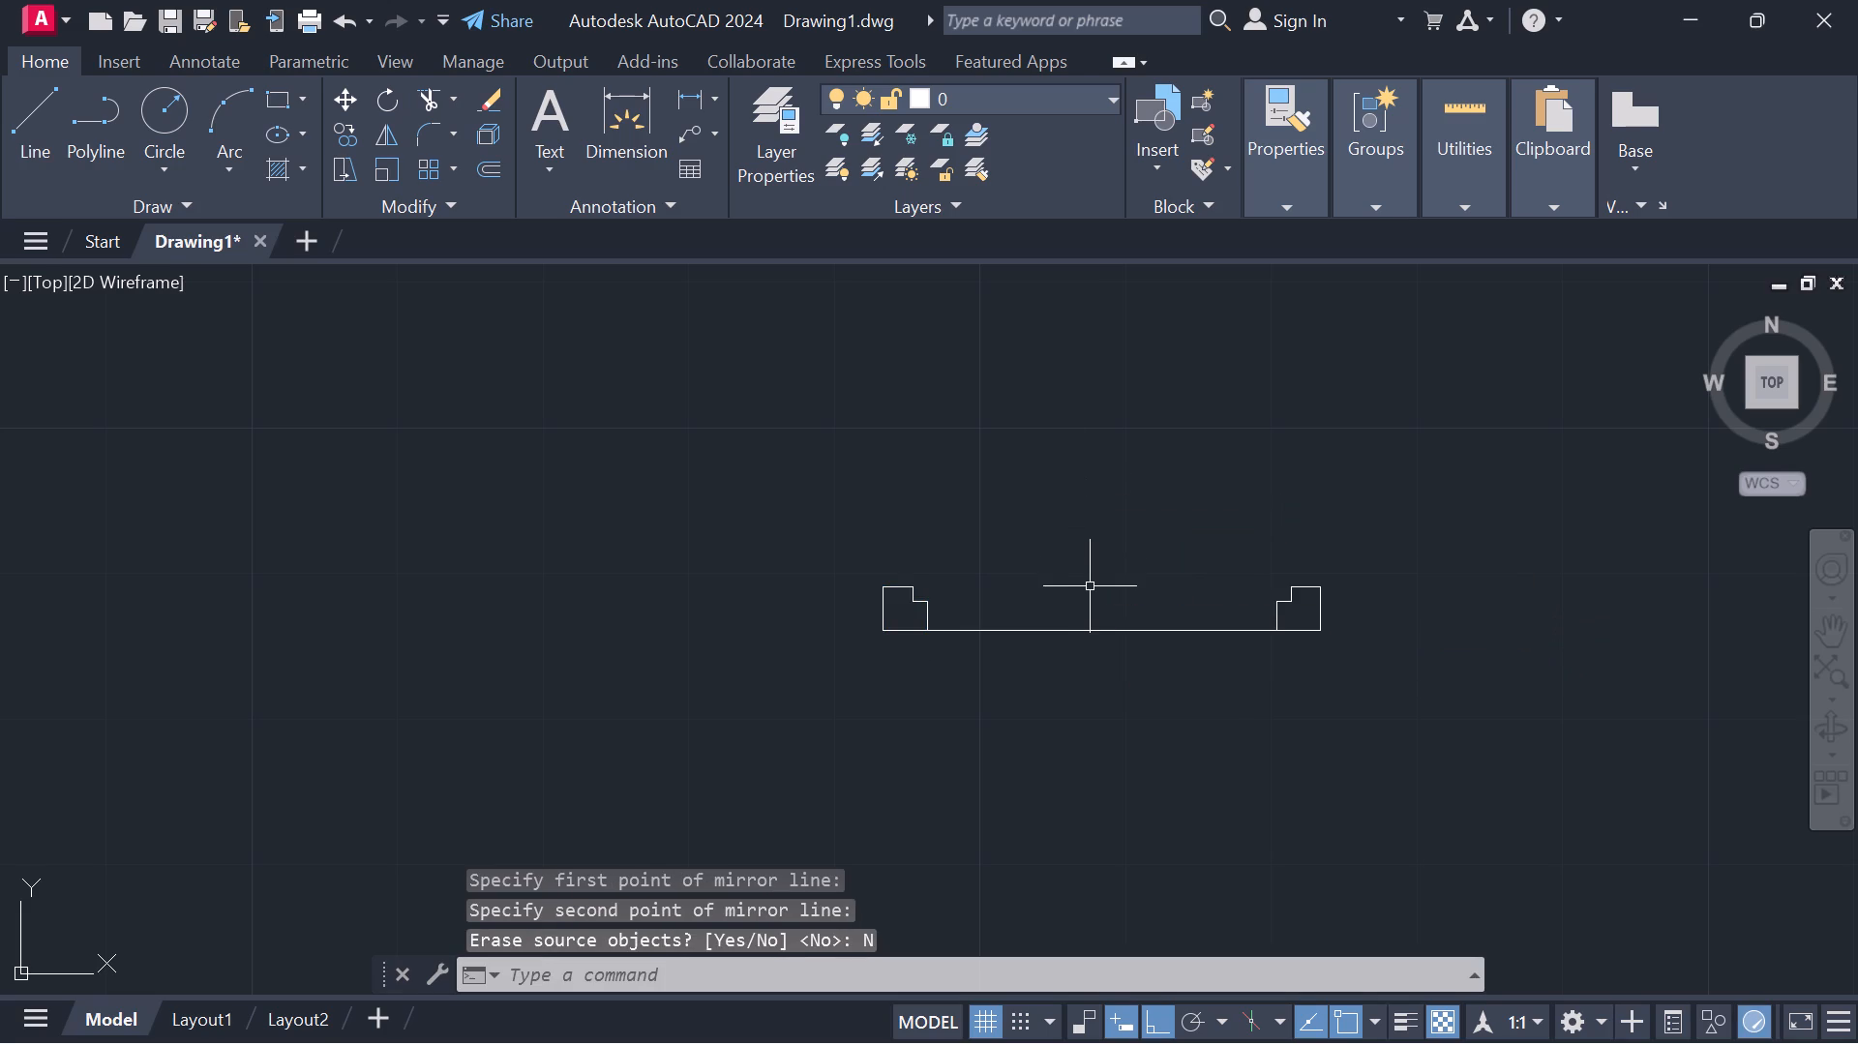
# Draw a 2' vertical line upward from the upper inner corner of the right-hand door jamb for the door leaf.
pyautogui.write('L')
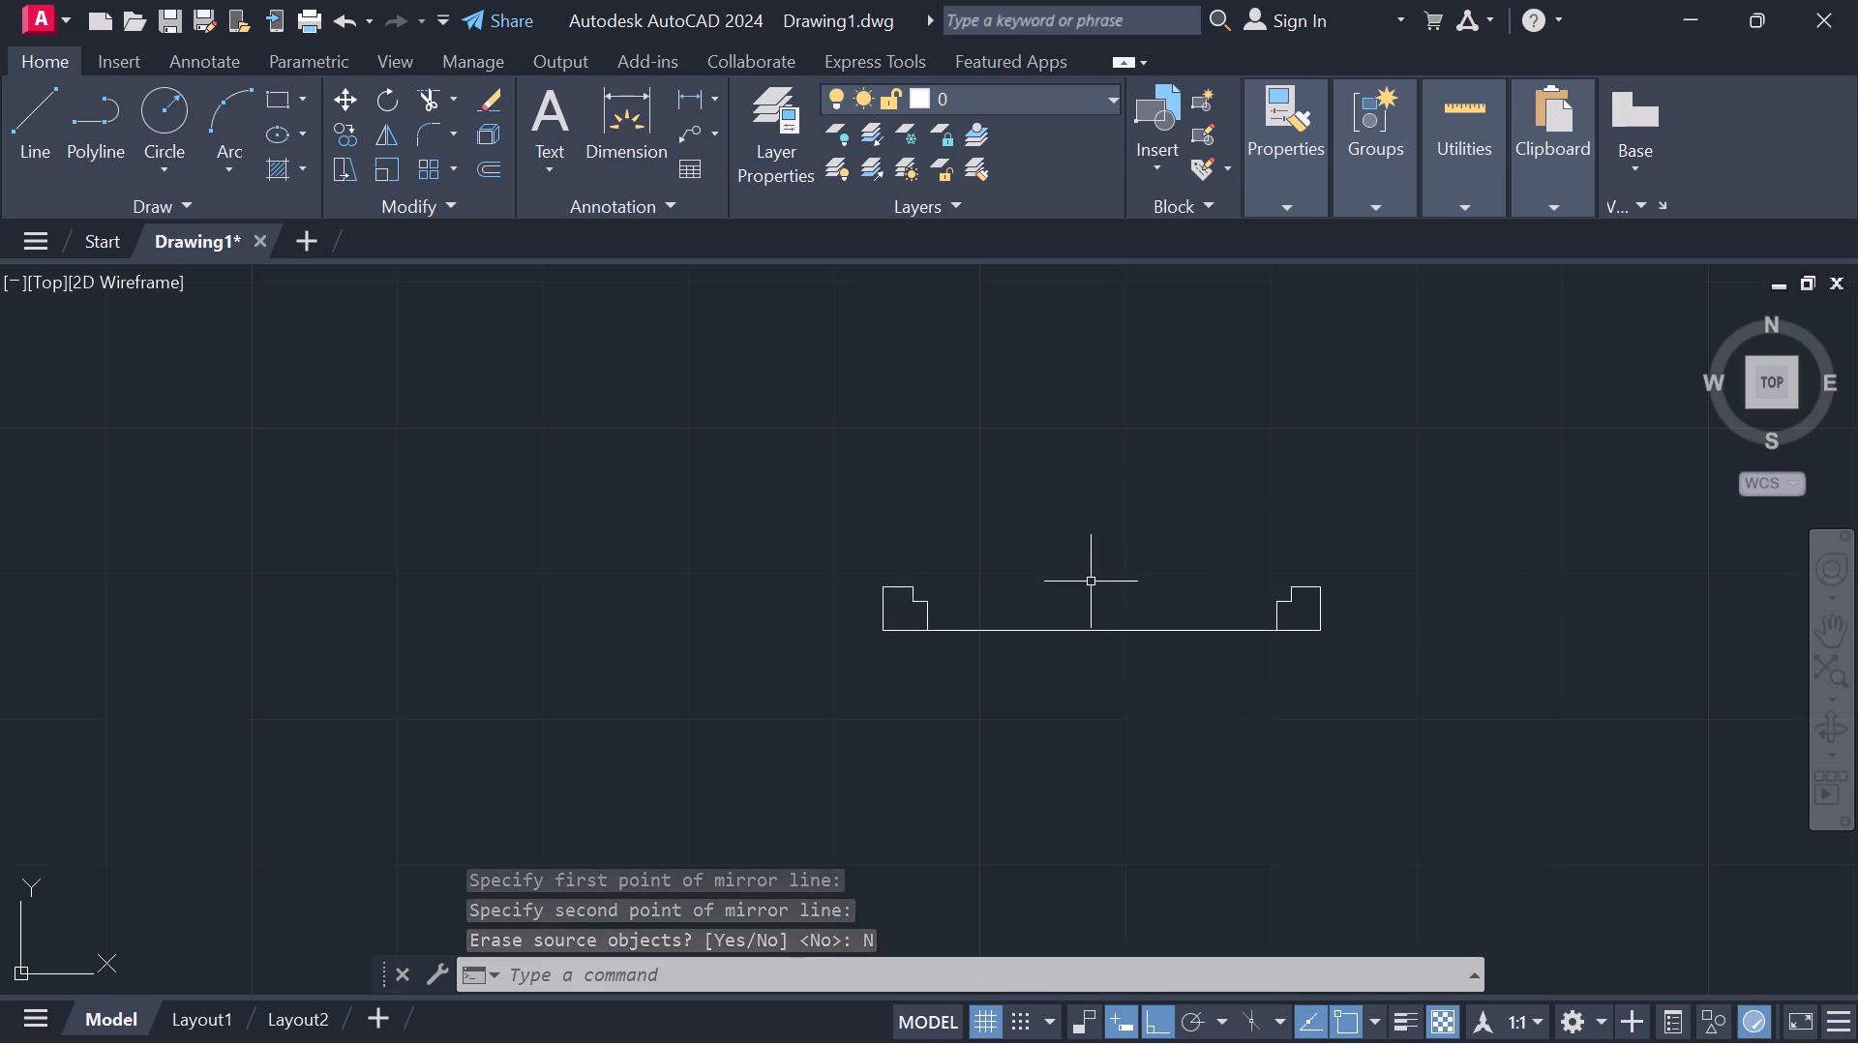
pyautogui.press('space')
pyautogui.scroll(1, 1290, 603)
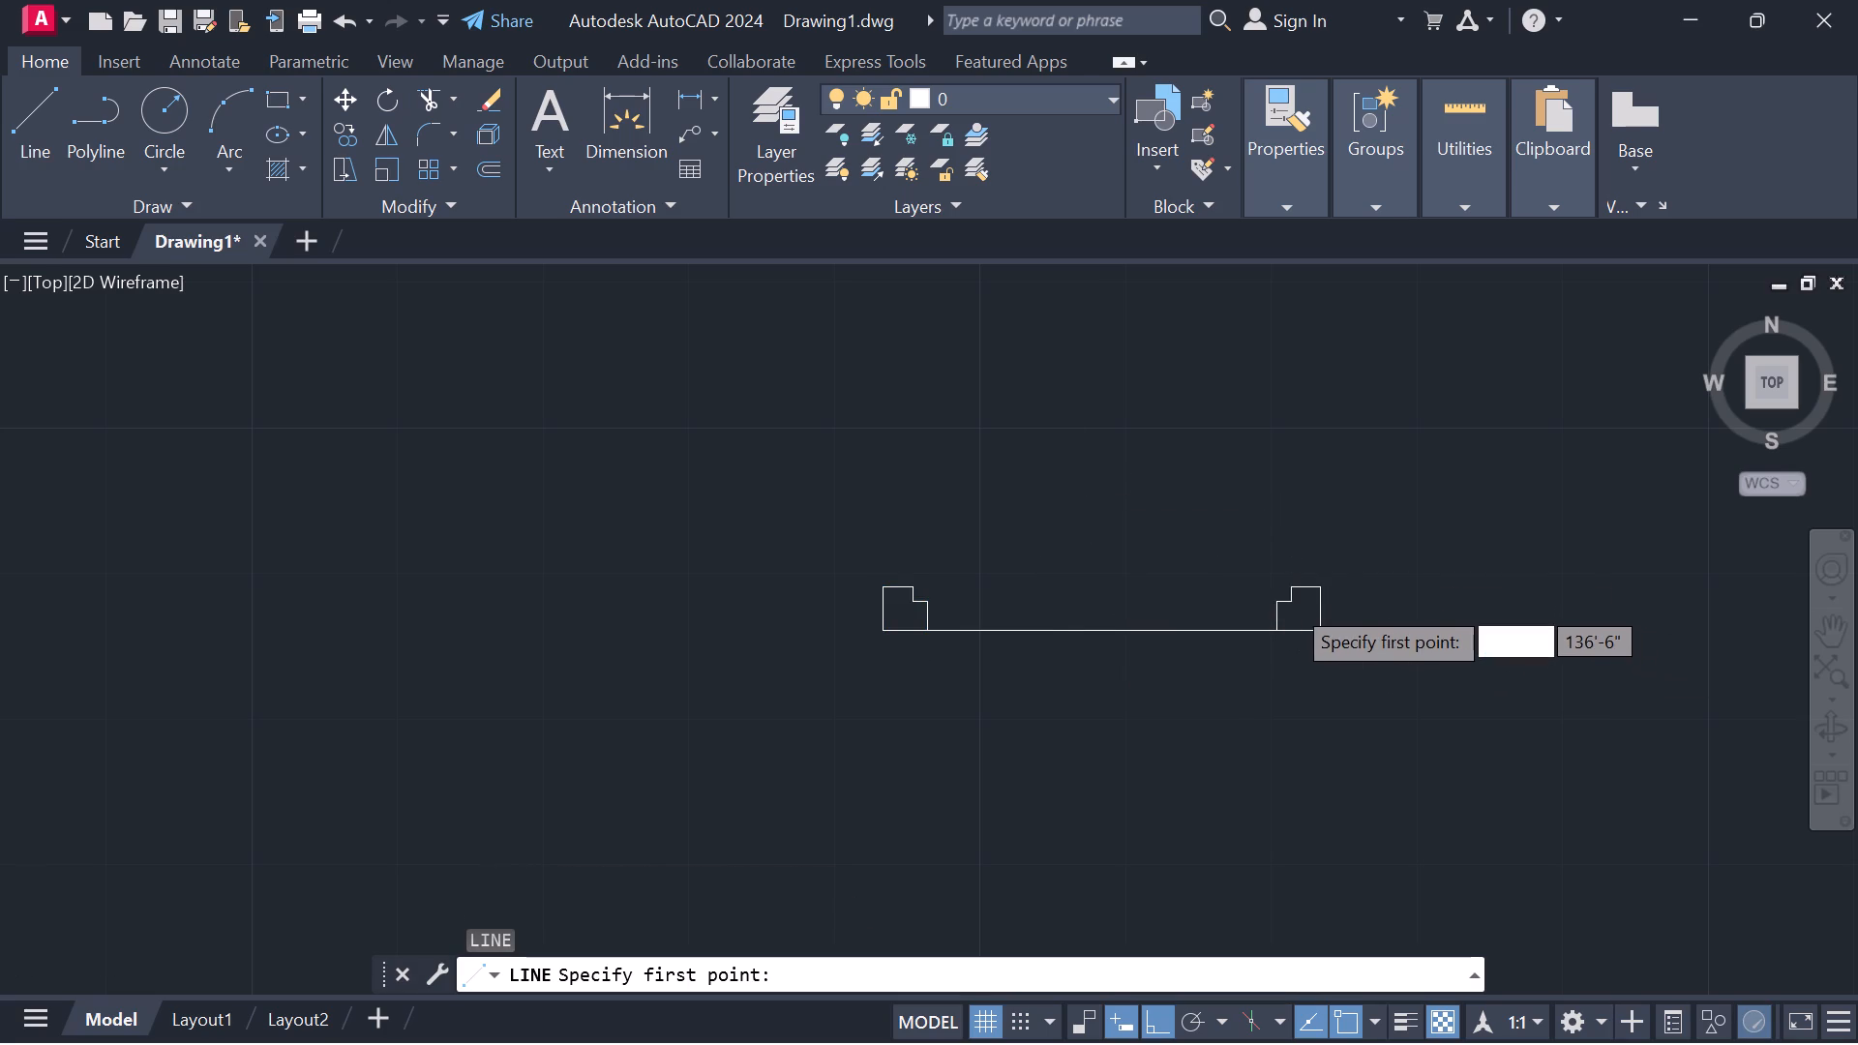
pyautogui.scroll(1, 1290, 603)
pyautogui.click(1284, 563)
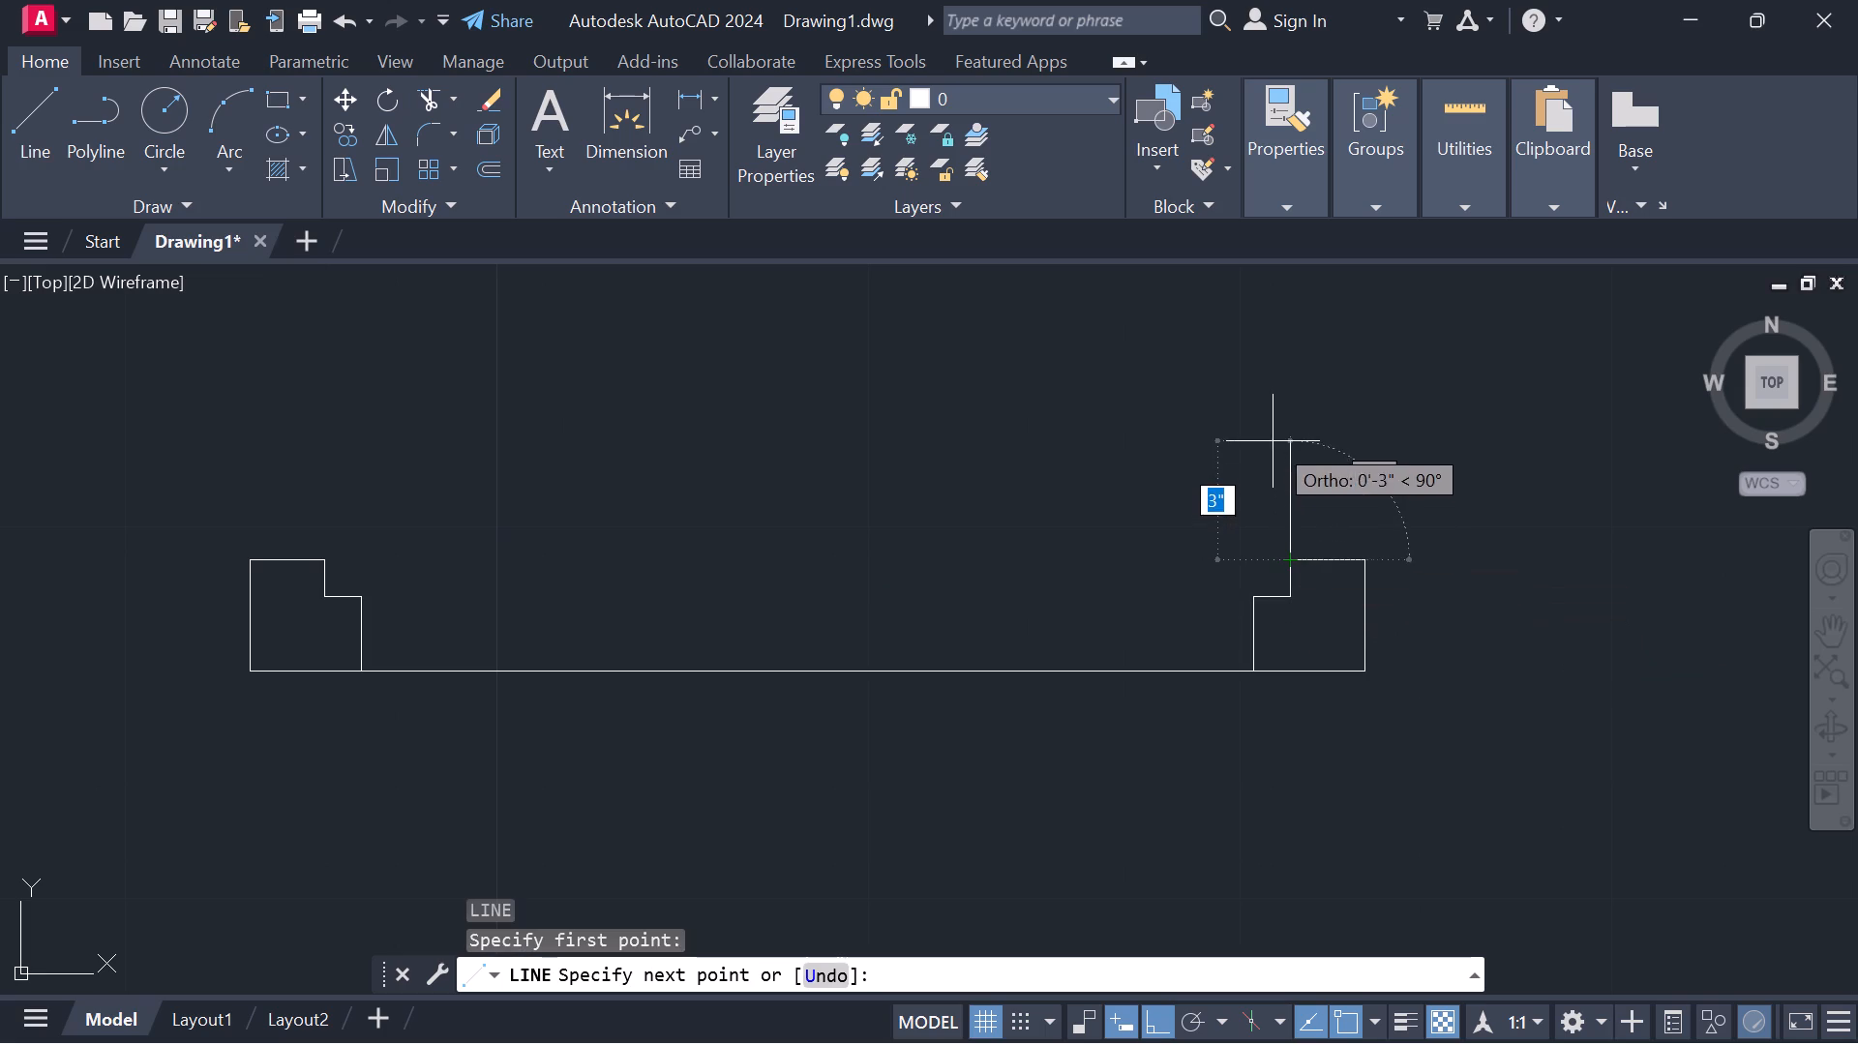
pyautogui.scroll(-2, 1273, 438)
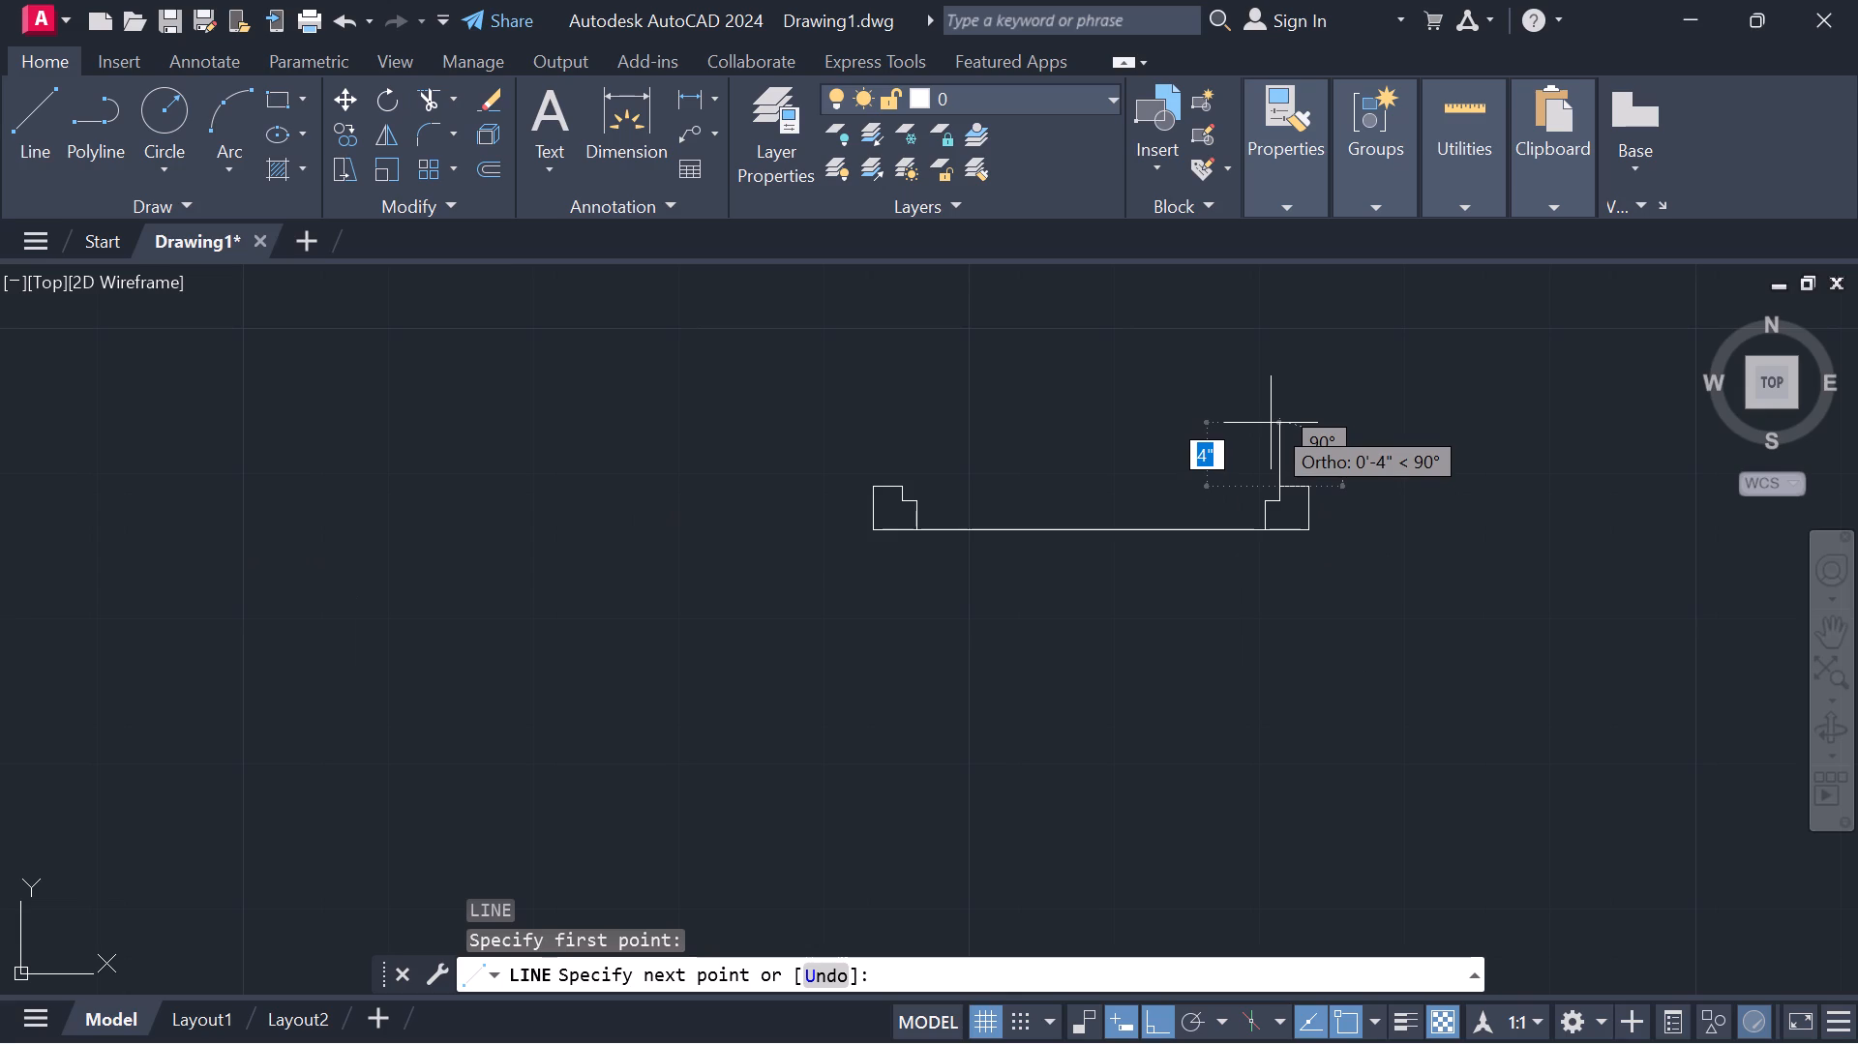
pyautogui.press('2')
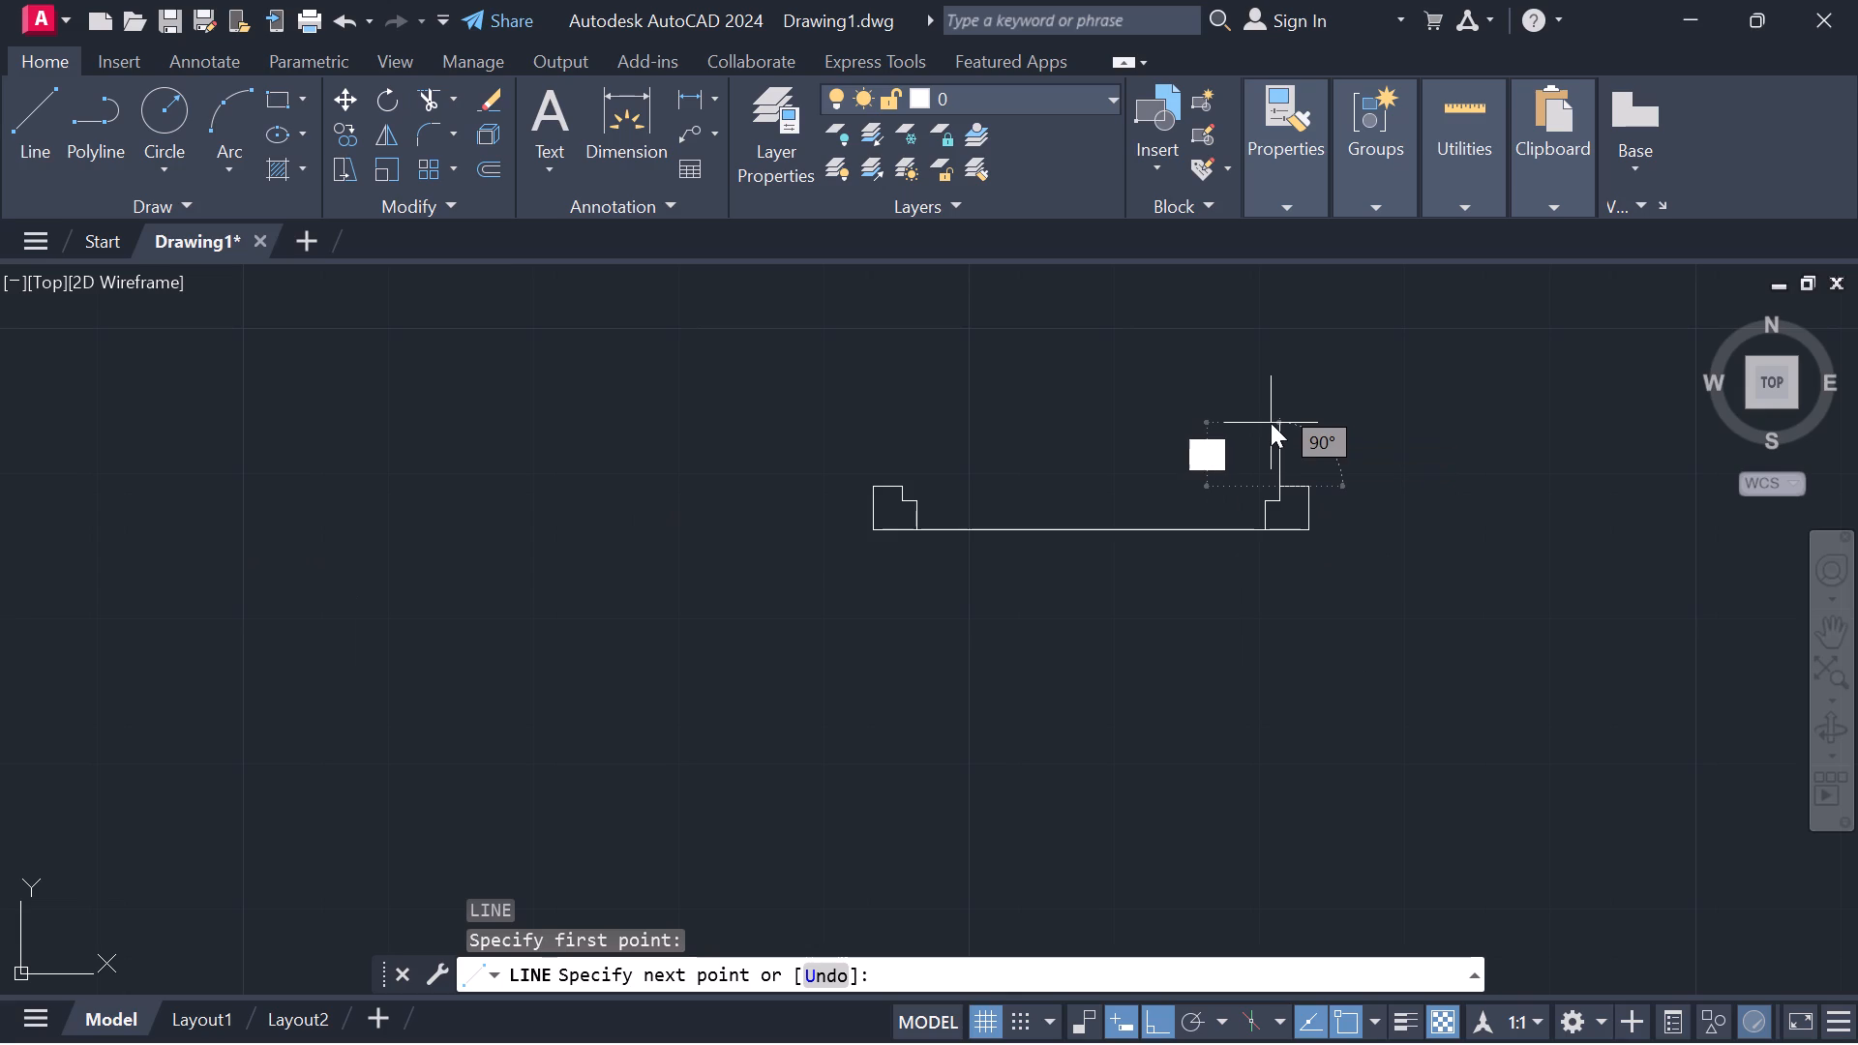
pyautogui.press("'")
pyautogui.press('Return')
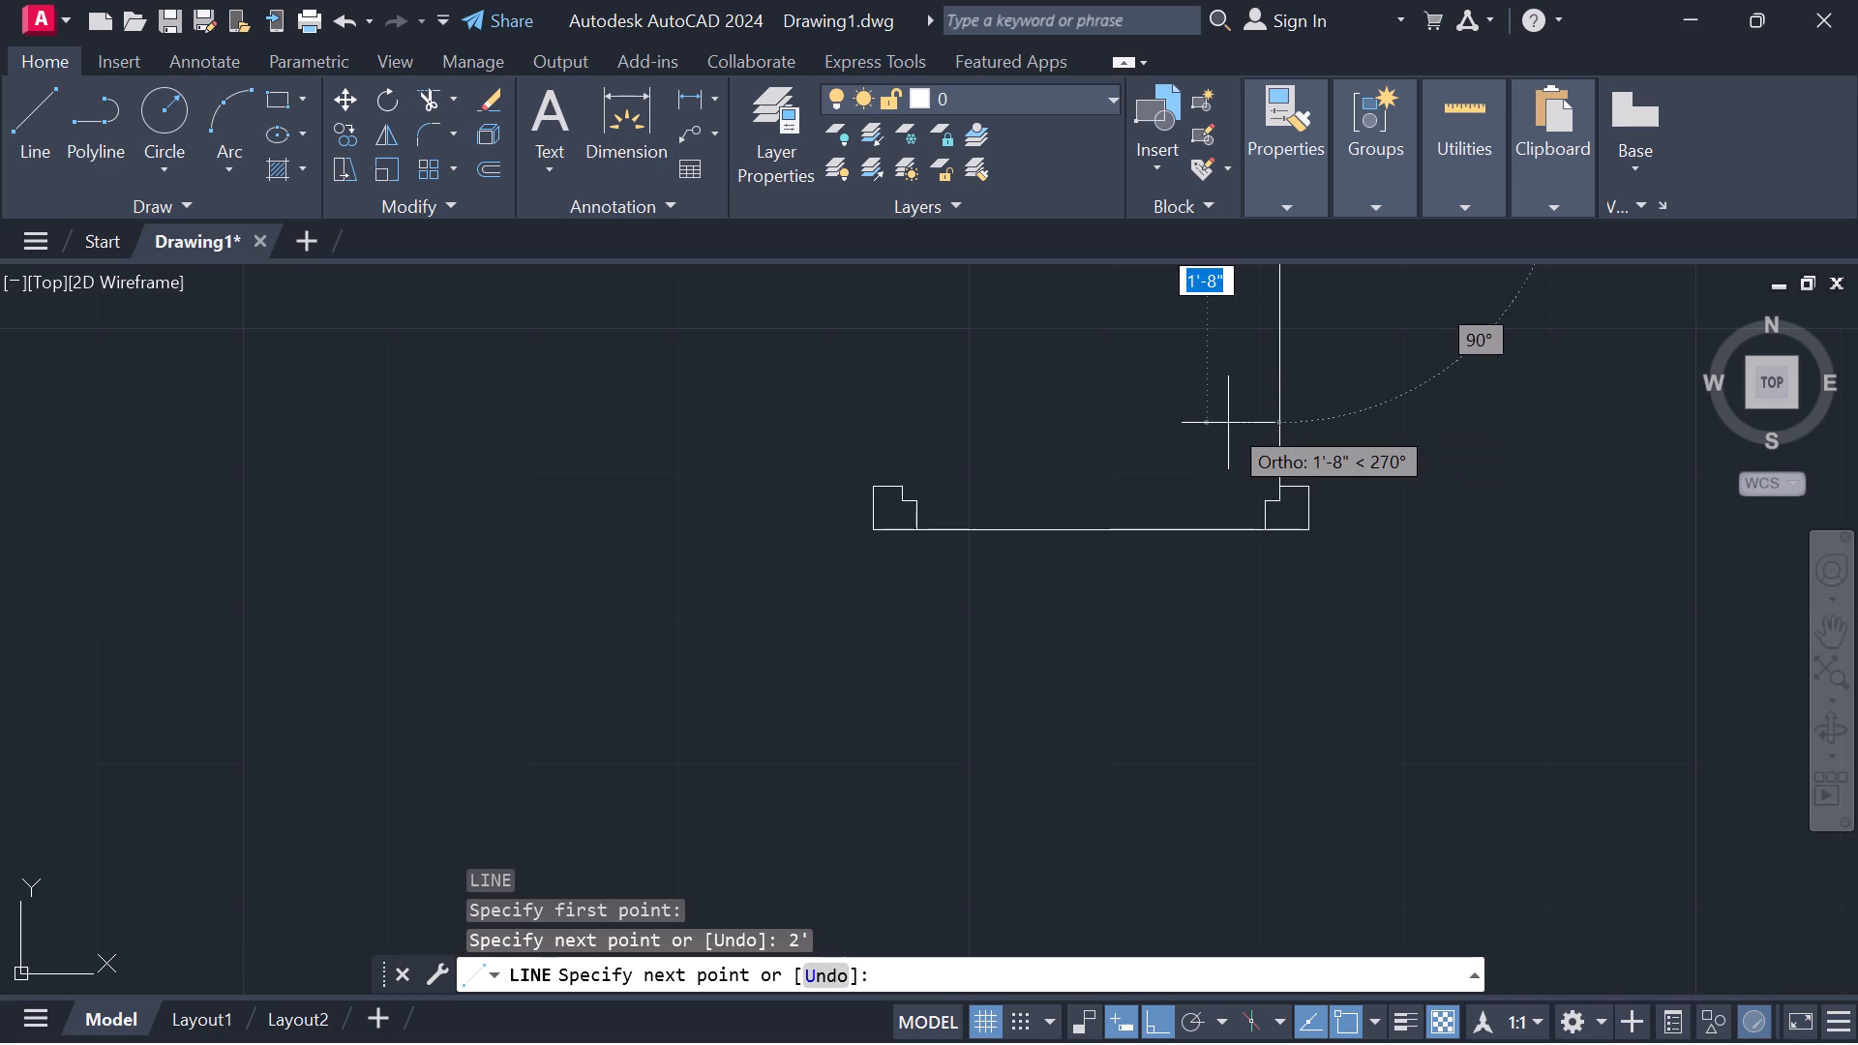
# Complete the door leaf outline with a 2" line toward the opening, down to the jamb's top level, and back to its starting corner.
pyautogui.scroll(-3, 1225, 423)
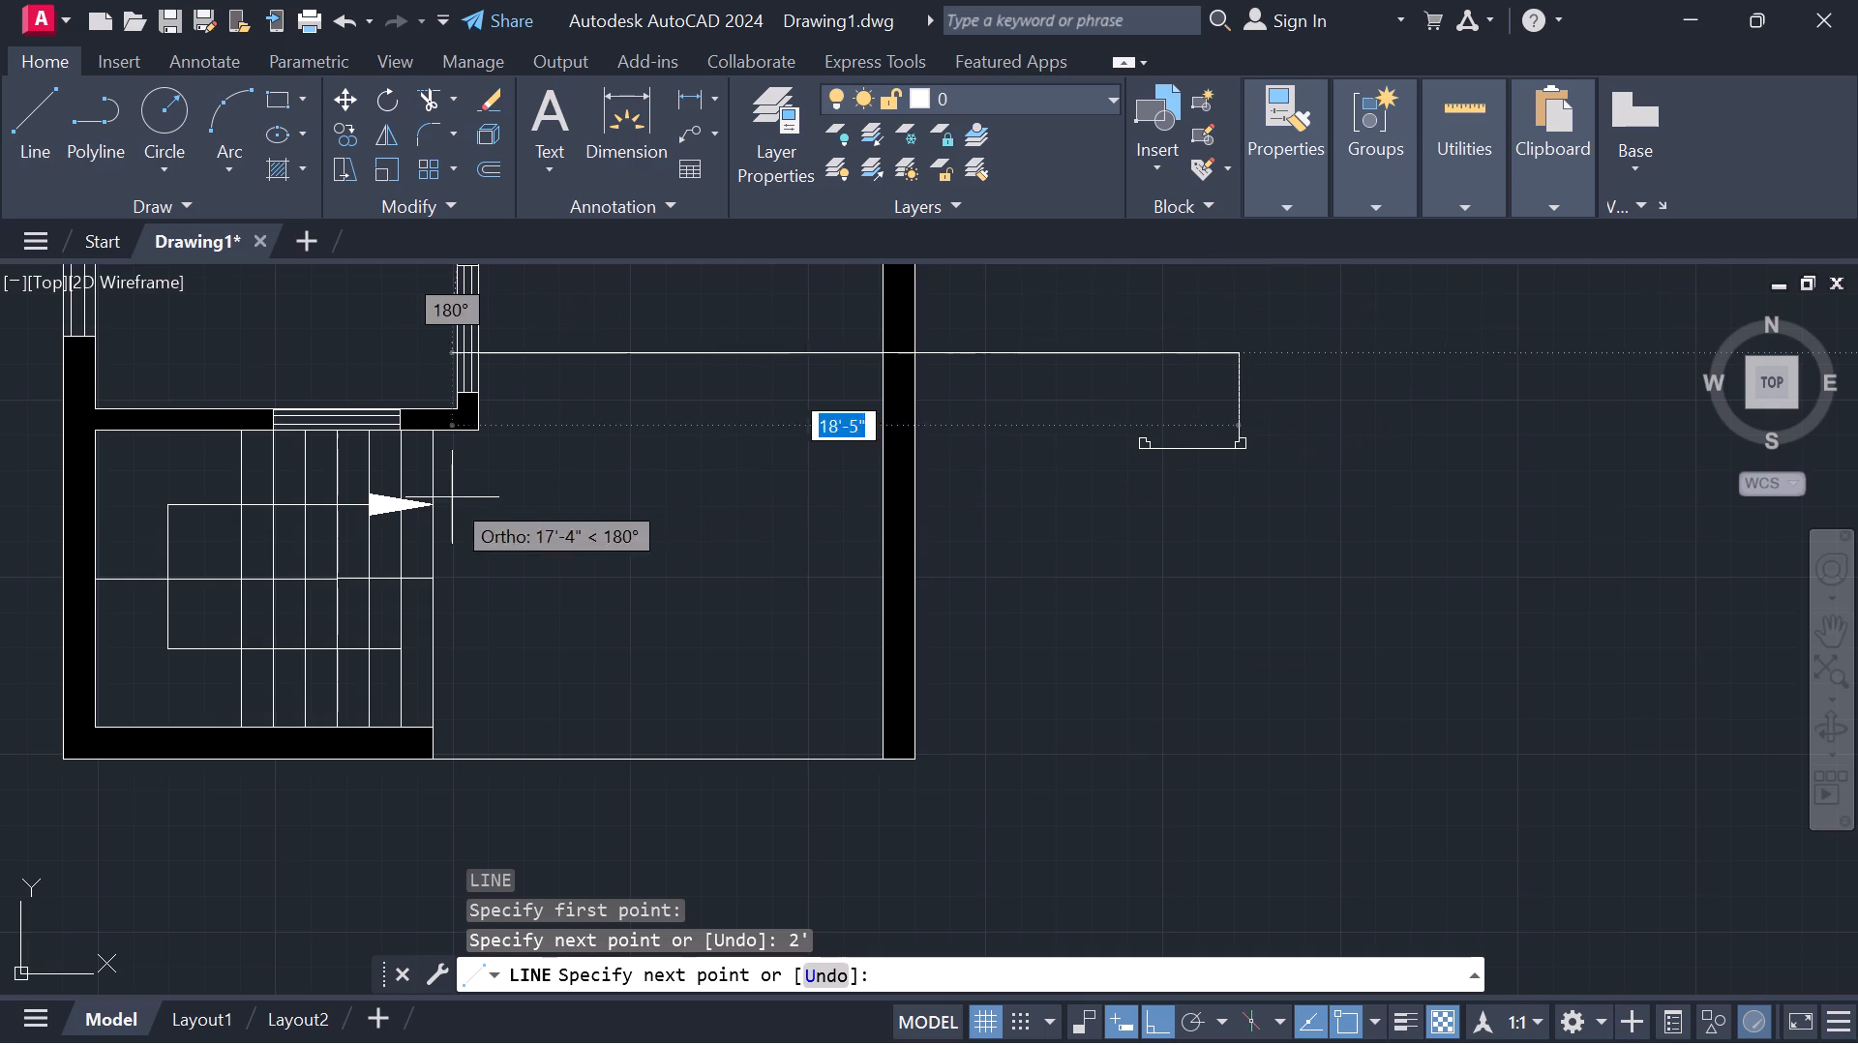
pyautogui.scroll(3, 318, 499)
pyautogui.scroll(-2, 318, 498)
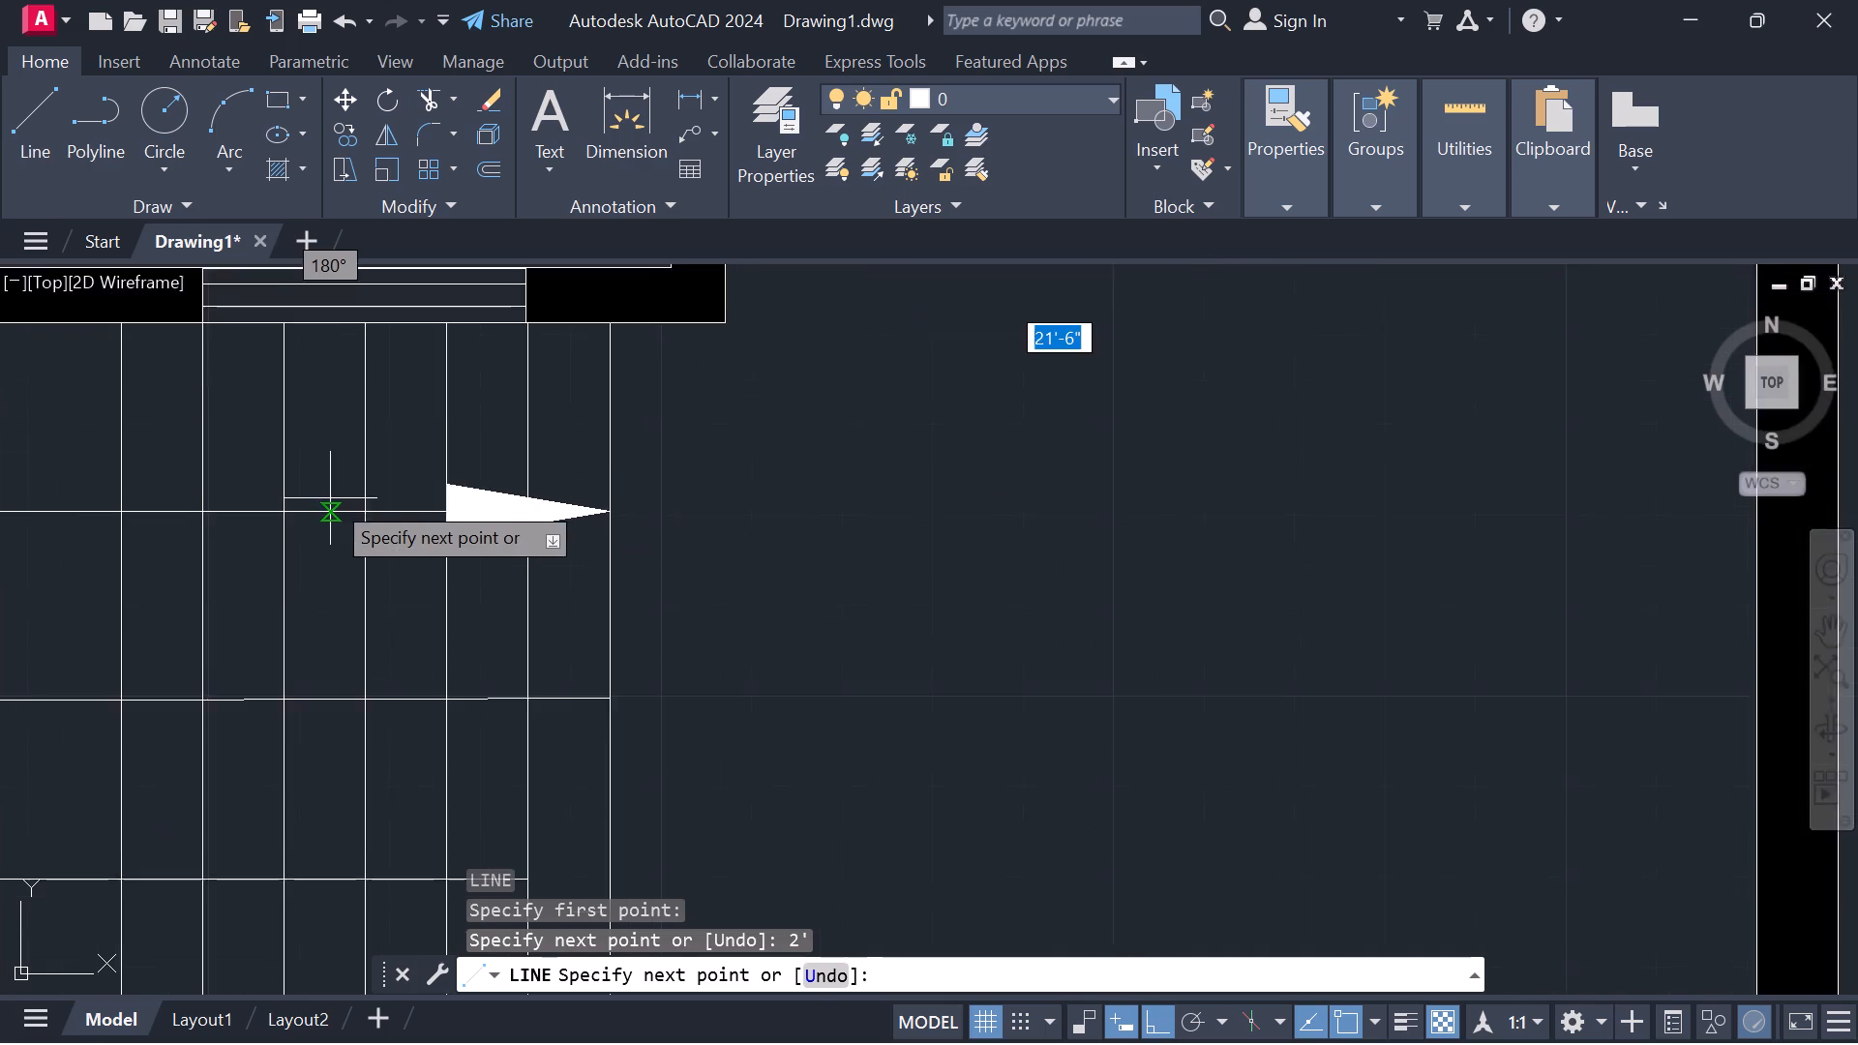
pyautogui.scroll(-2, 343, 497)
pyautogui.scroll(-1, 590, 441)
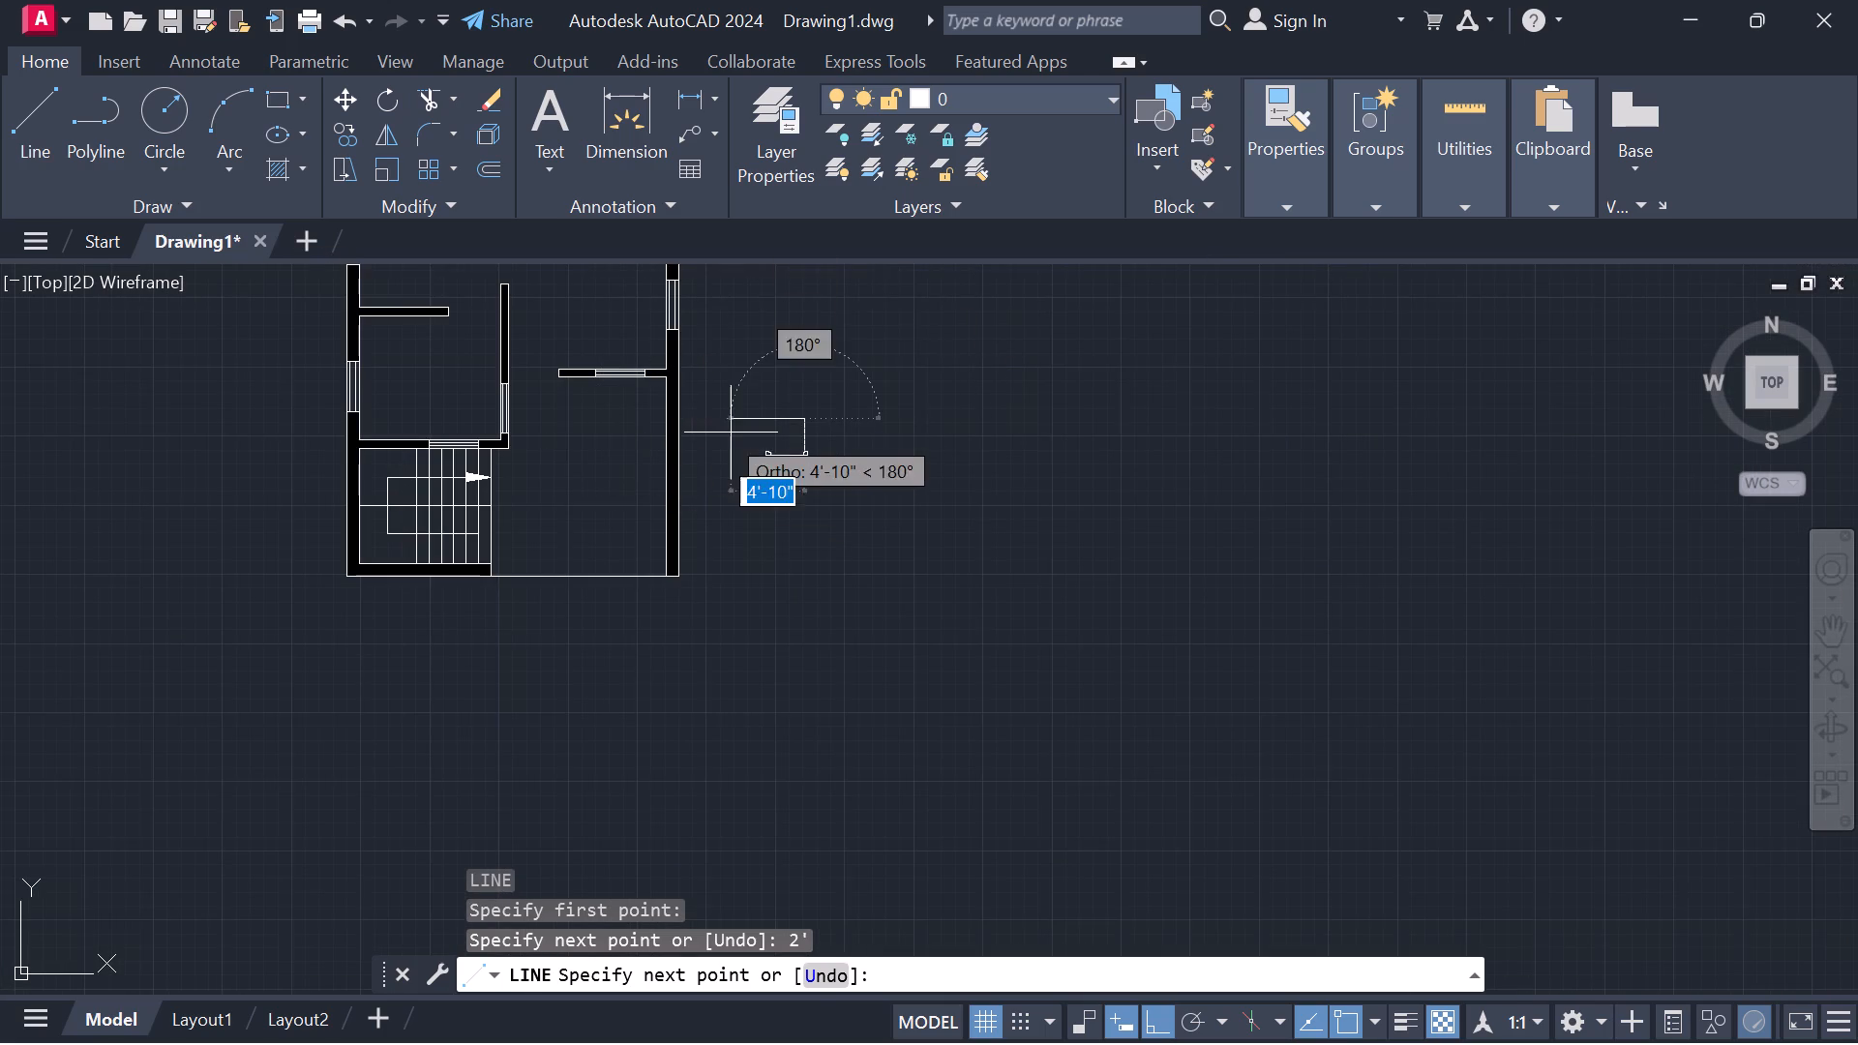
pyautogui.scroll(3, 732, 433)
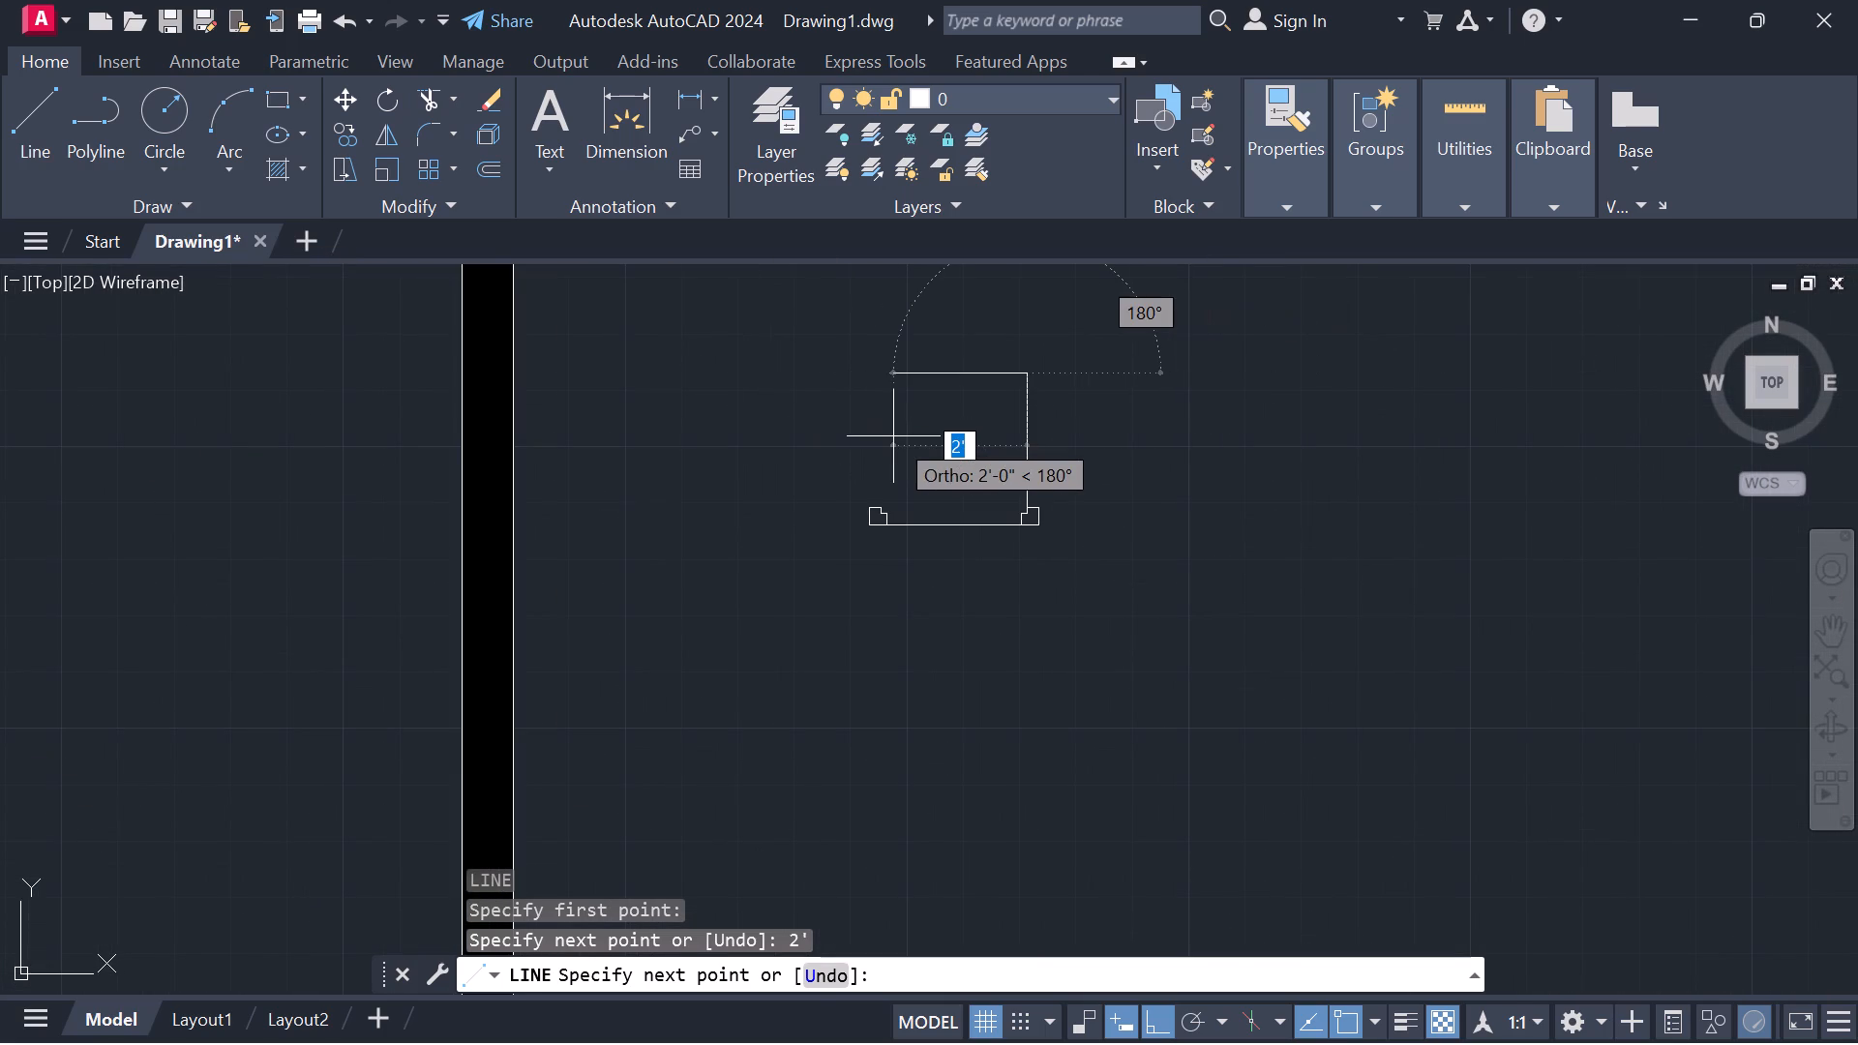
pyautogui.press('2')
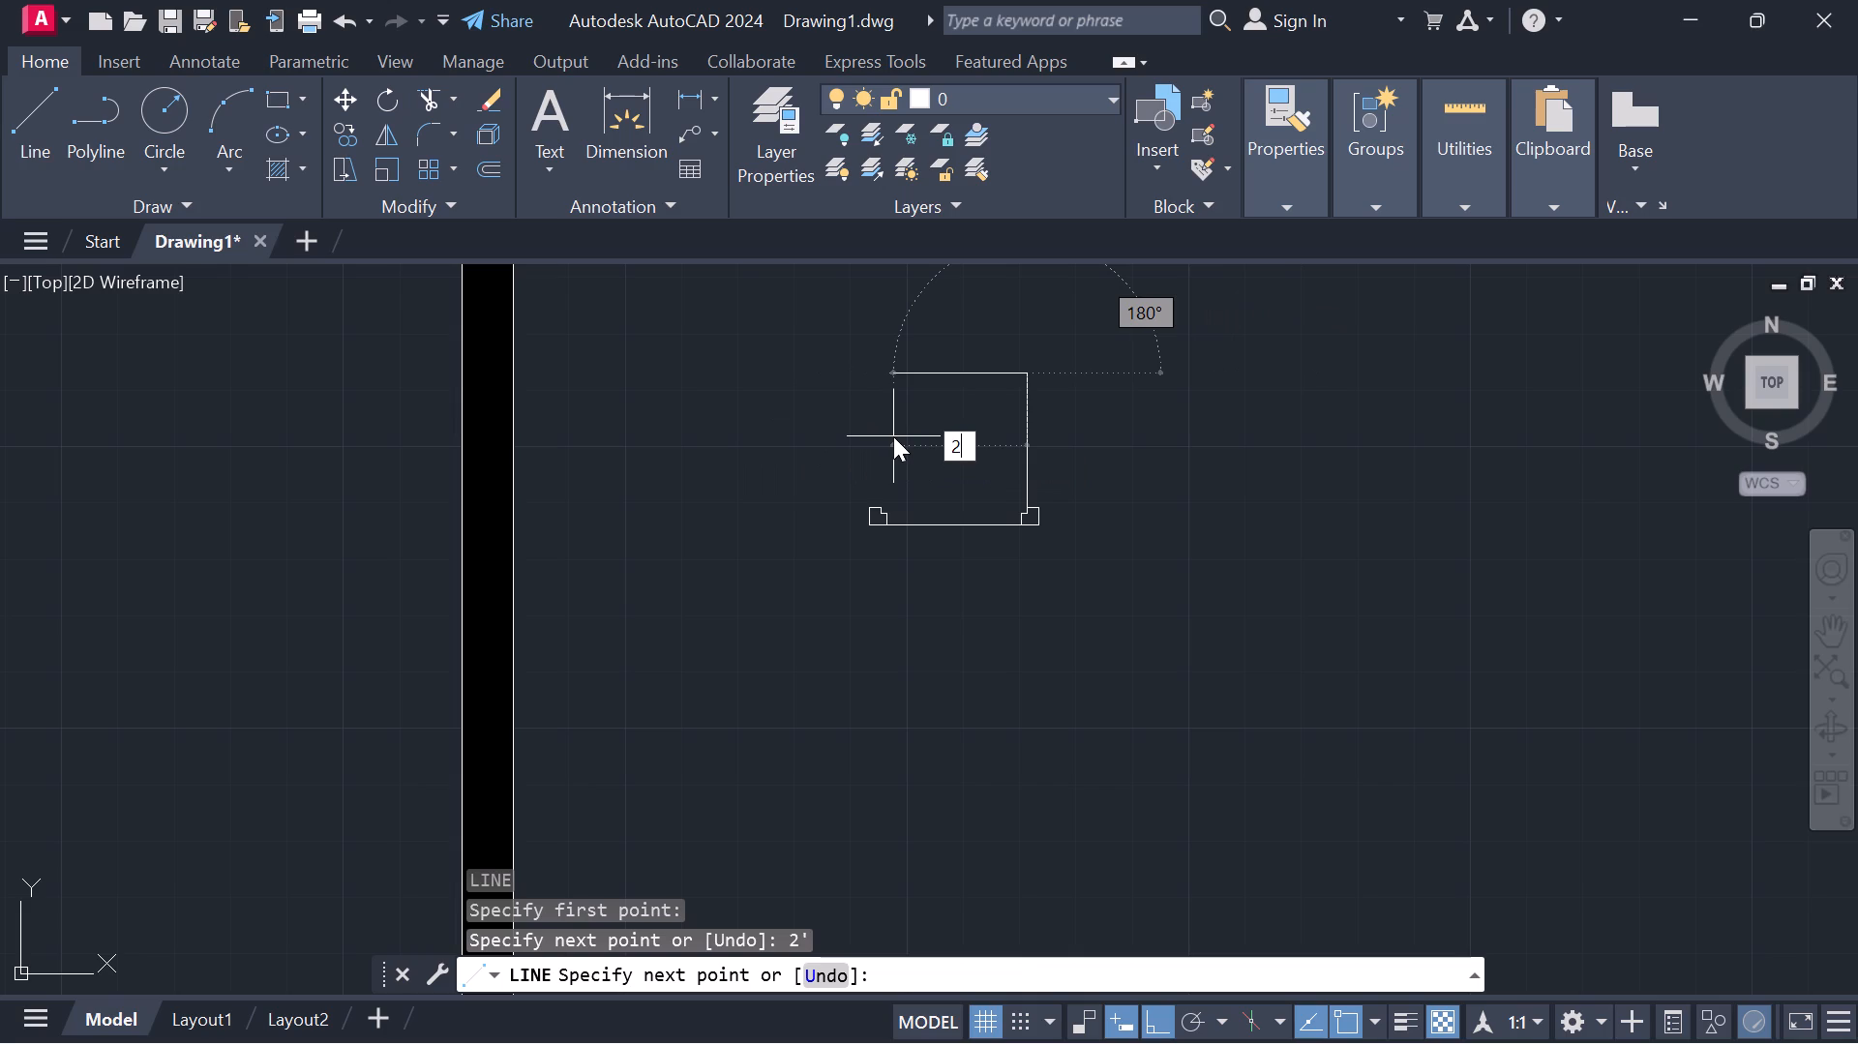
pyautogui.hotkey('shift', '"')
pyautogui.press('Return')
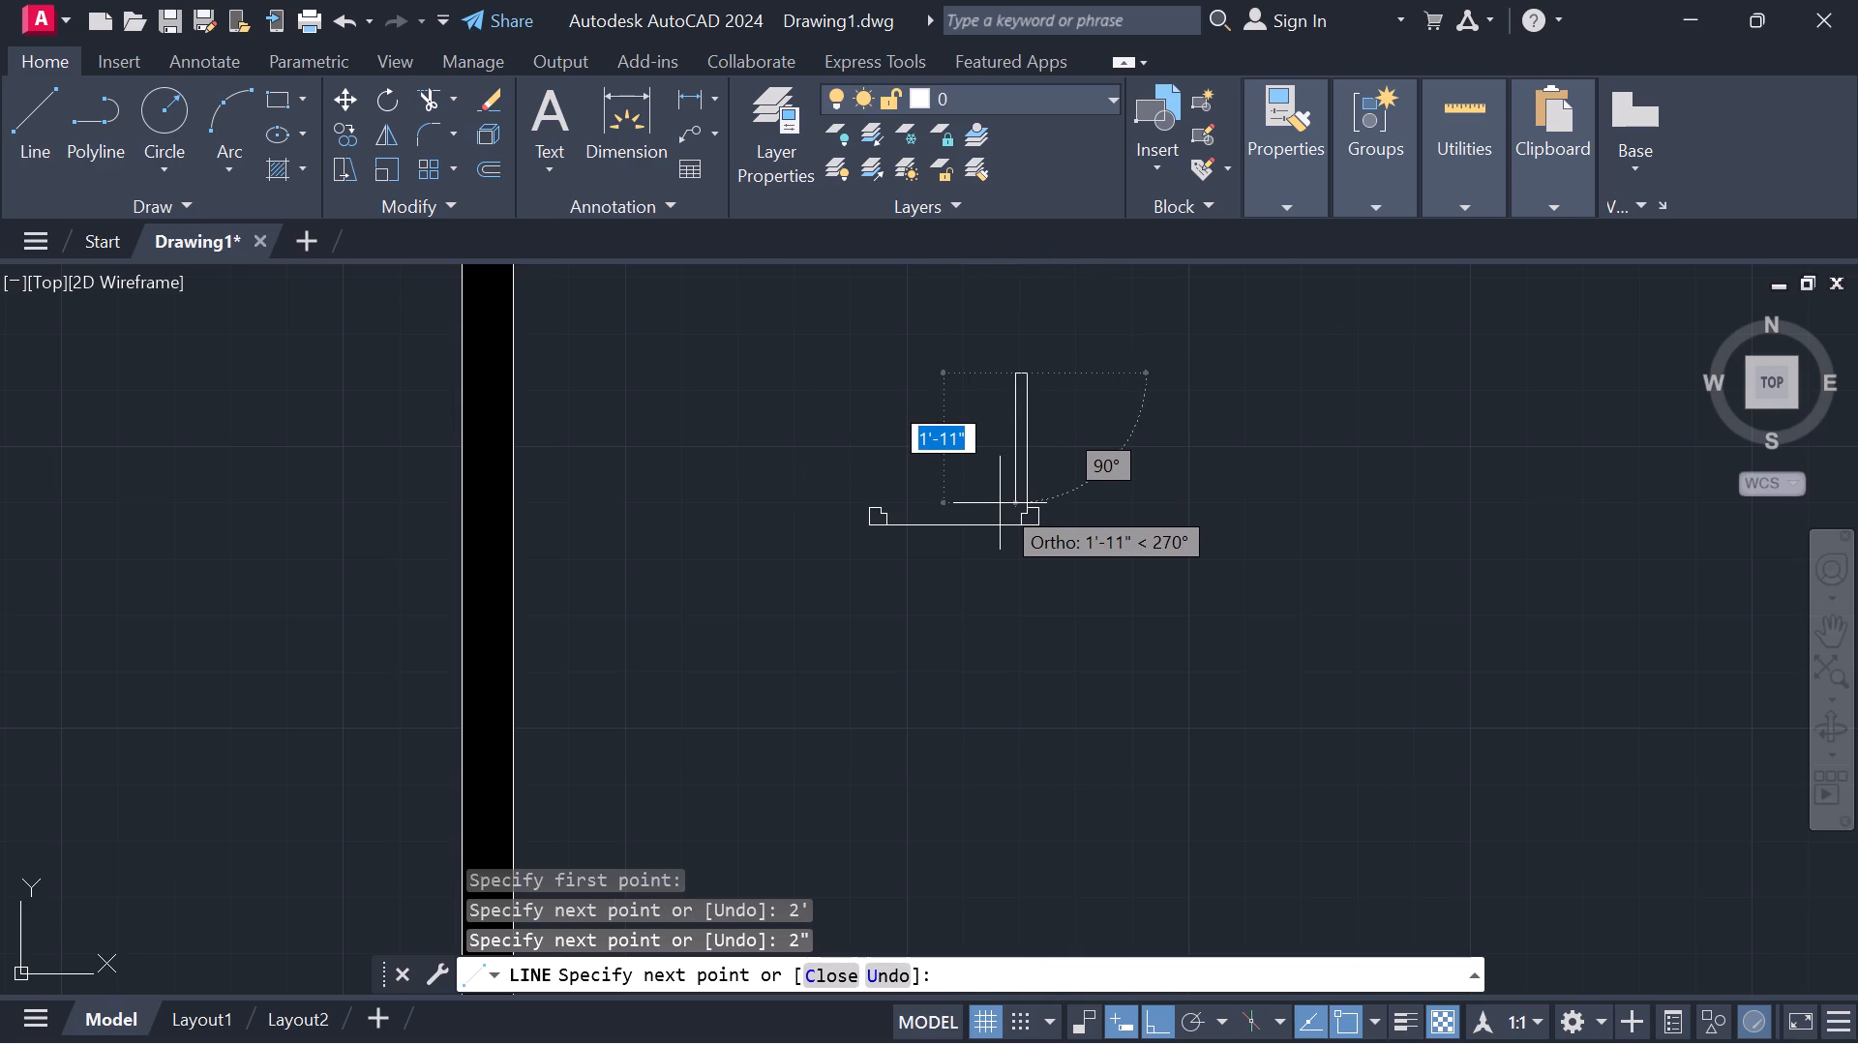
pyautogui.scroll(3, 1000, 503)
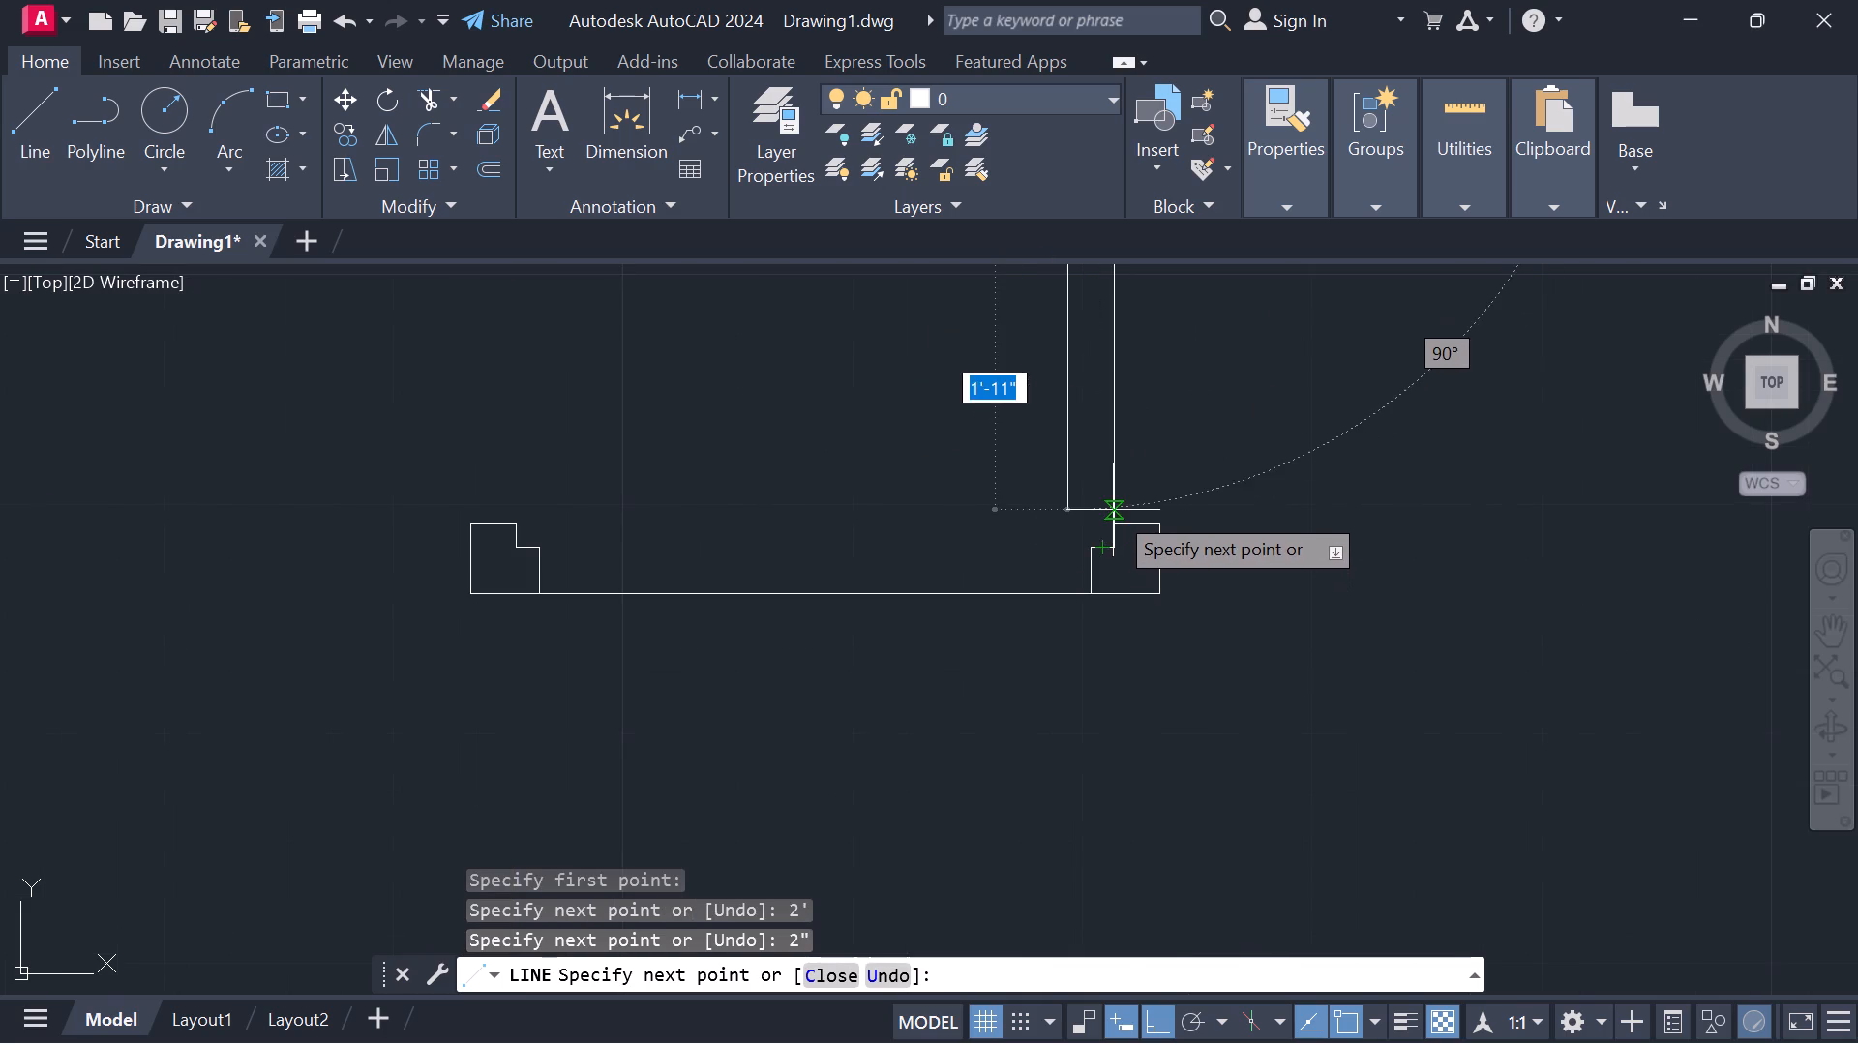
pyautogui.click(1094, 527)
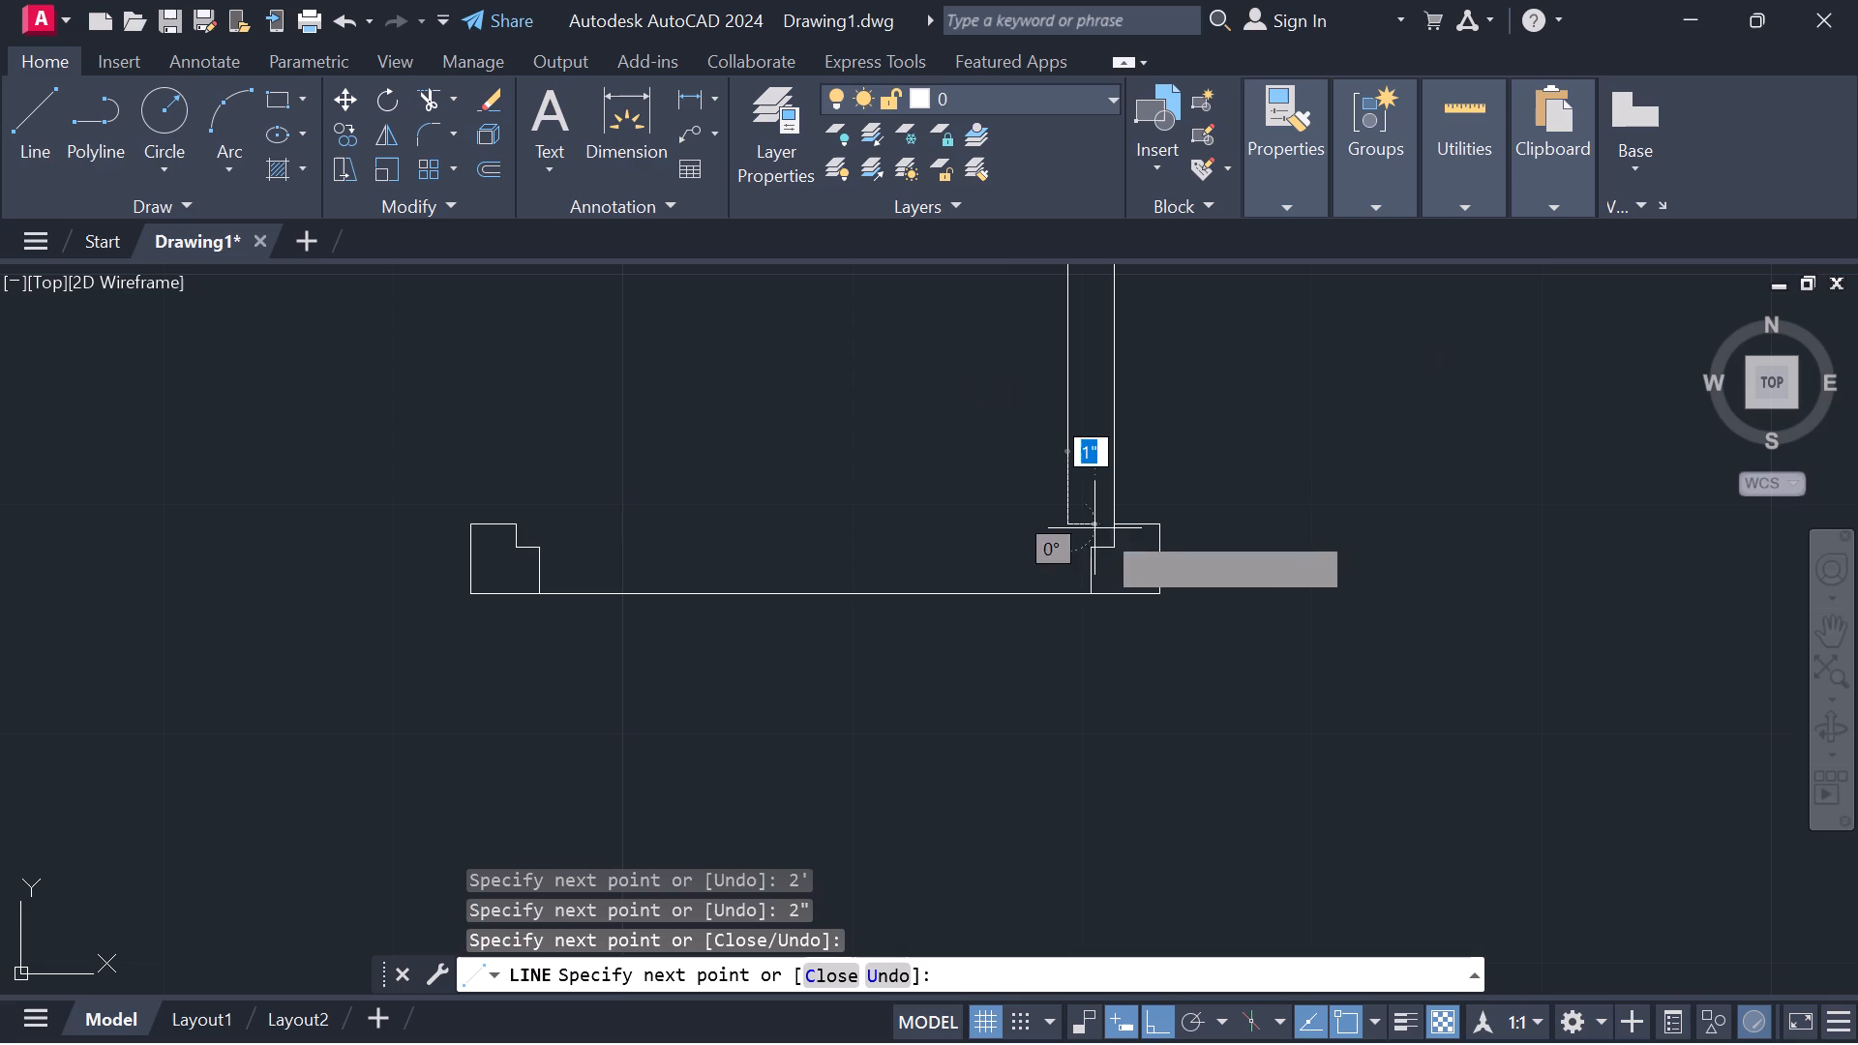
pyautogui.click(1109, 525)
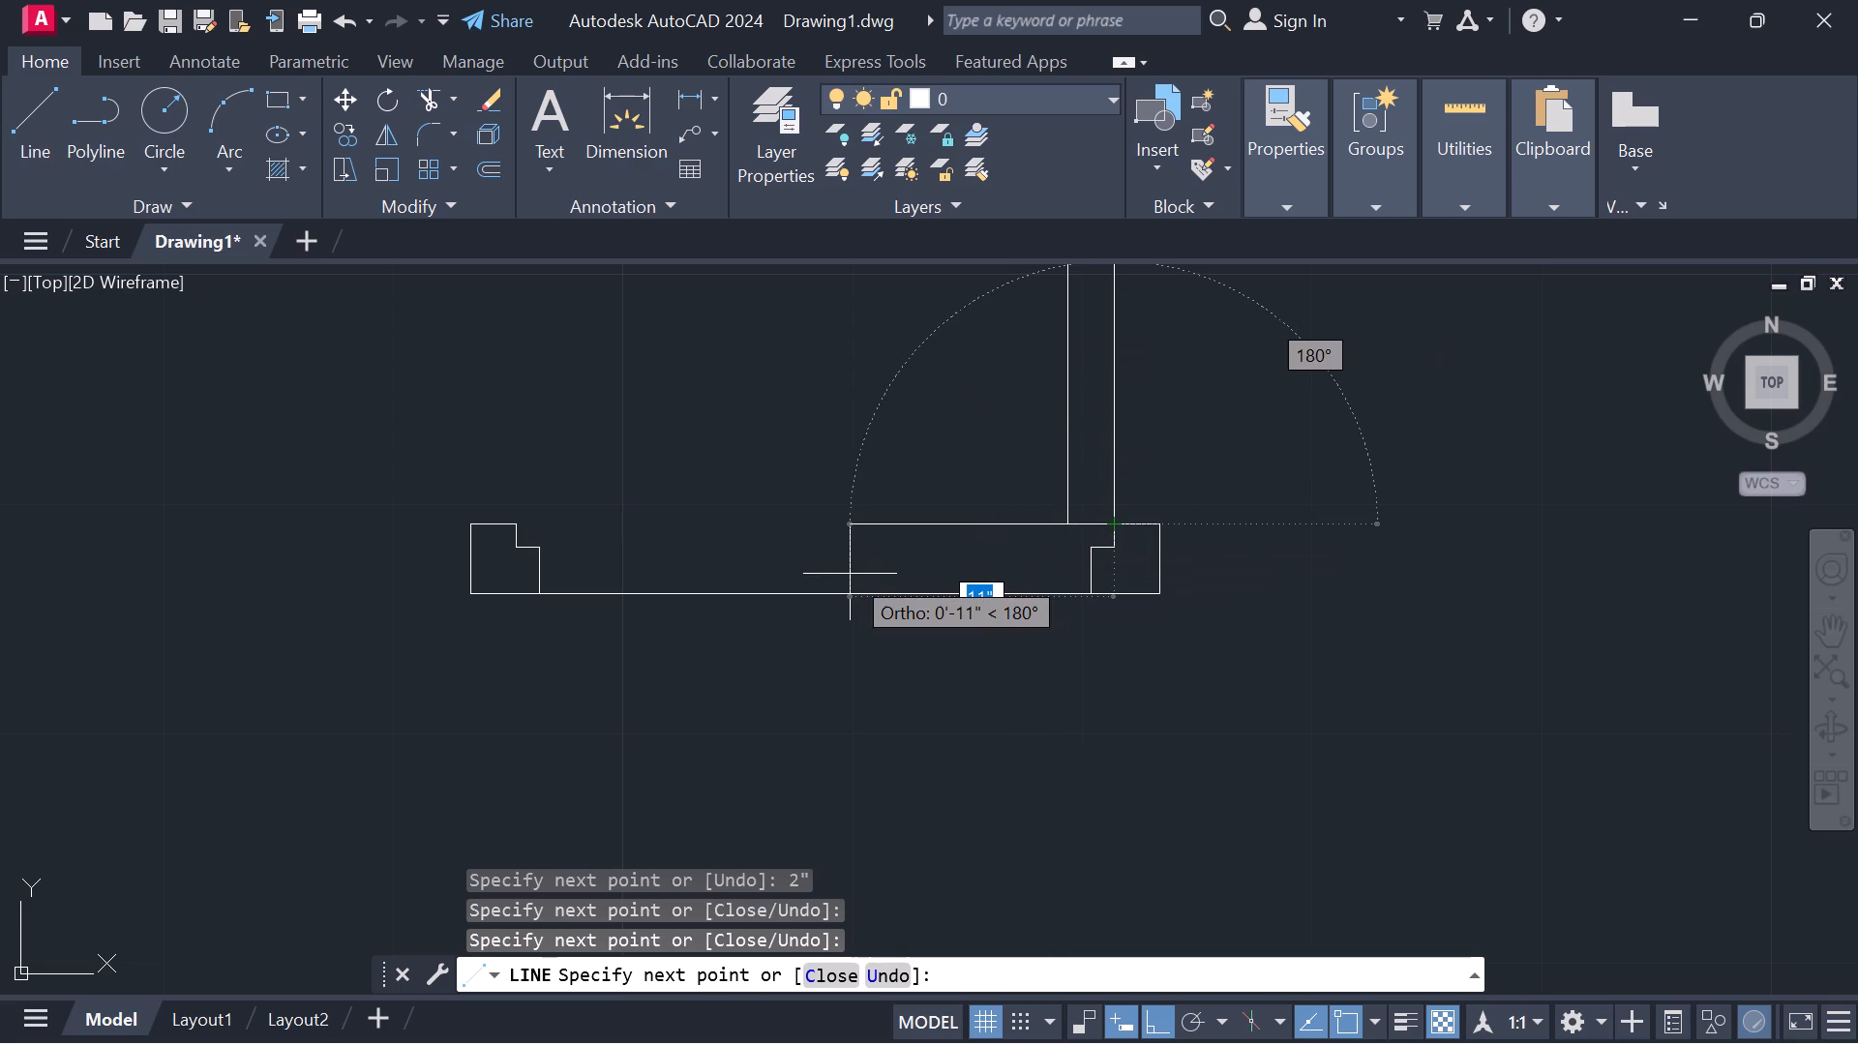
pyautogui.press('Escape')
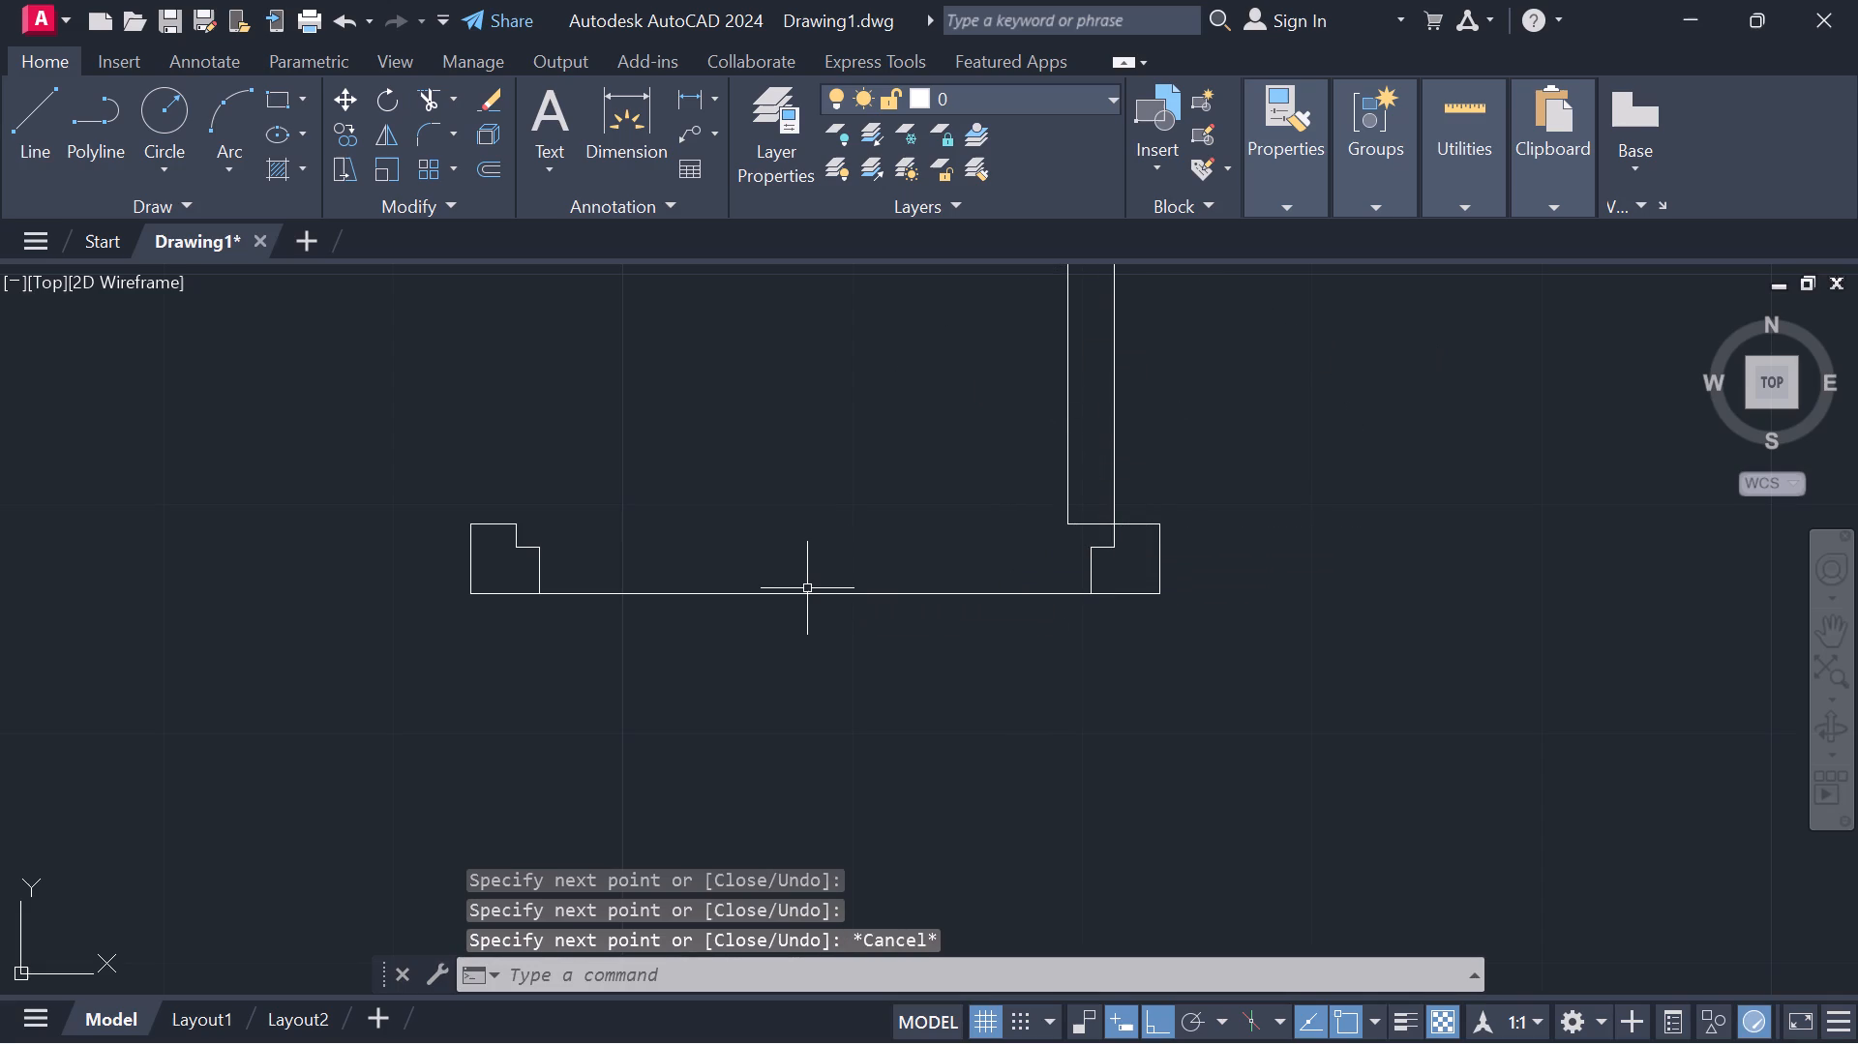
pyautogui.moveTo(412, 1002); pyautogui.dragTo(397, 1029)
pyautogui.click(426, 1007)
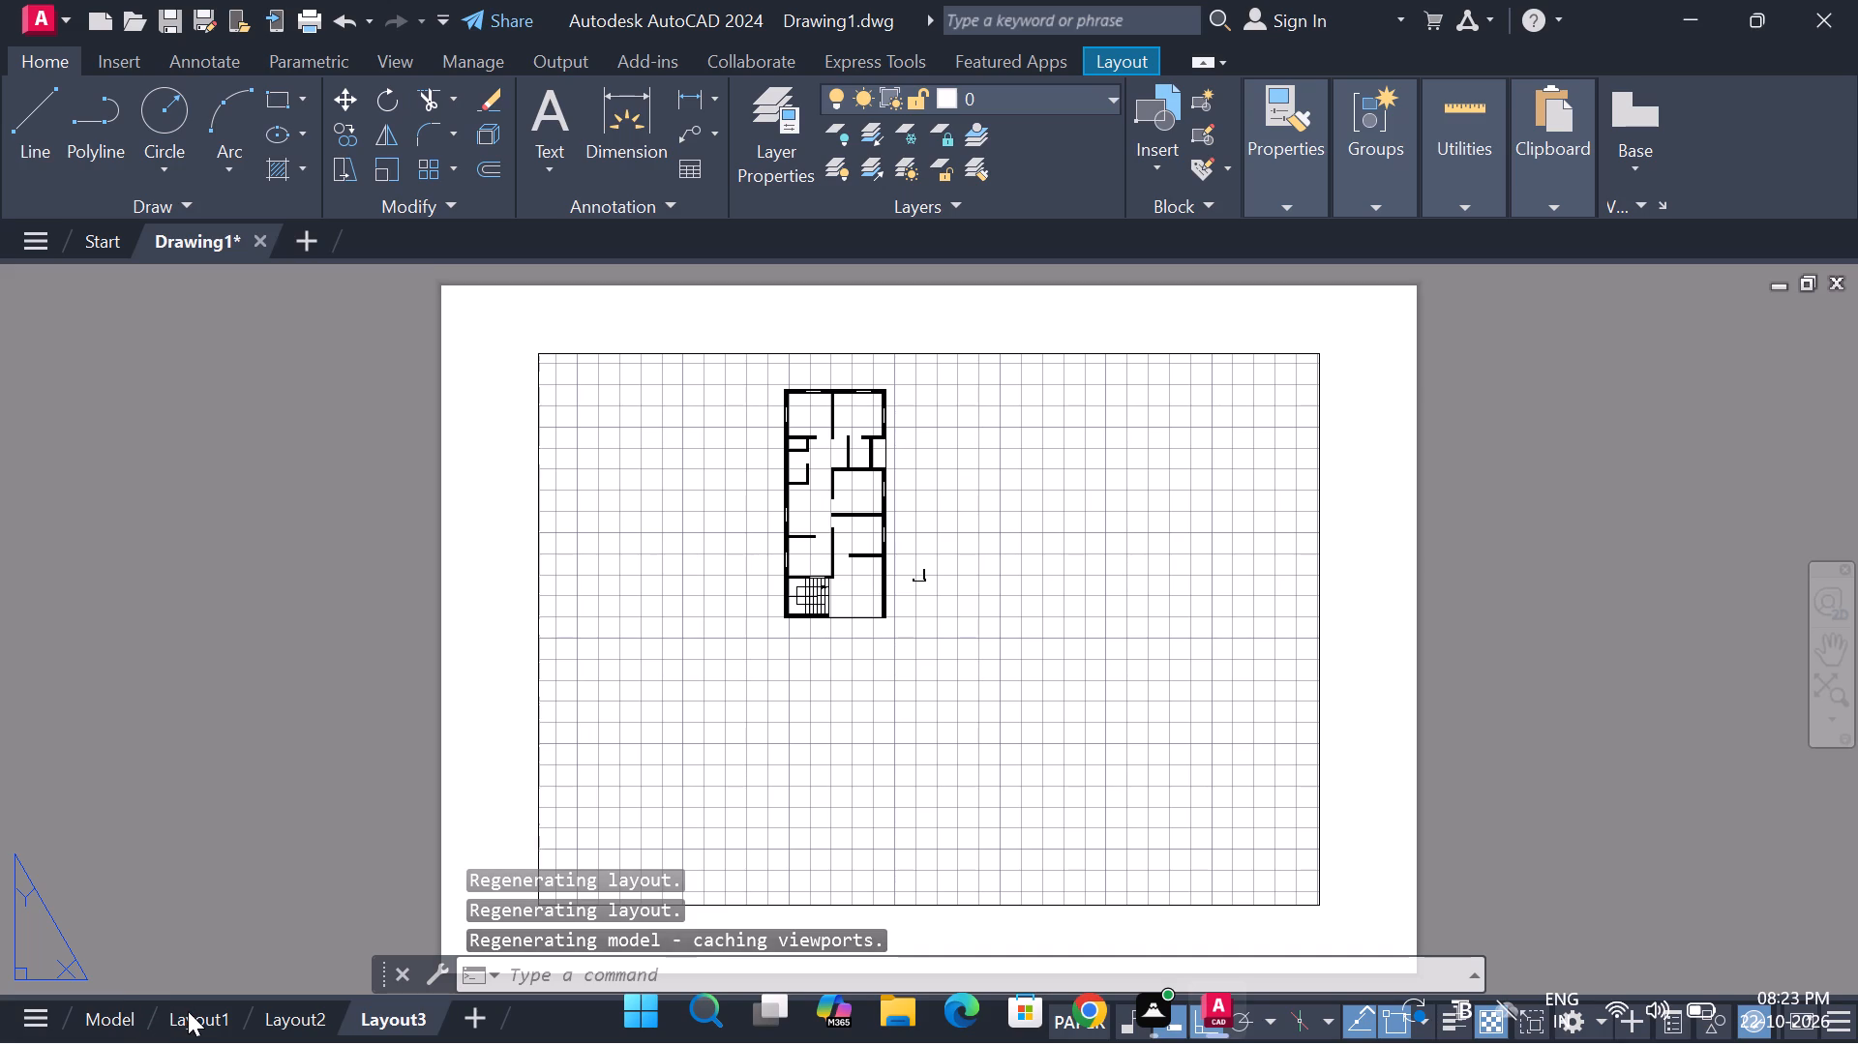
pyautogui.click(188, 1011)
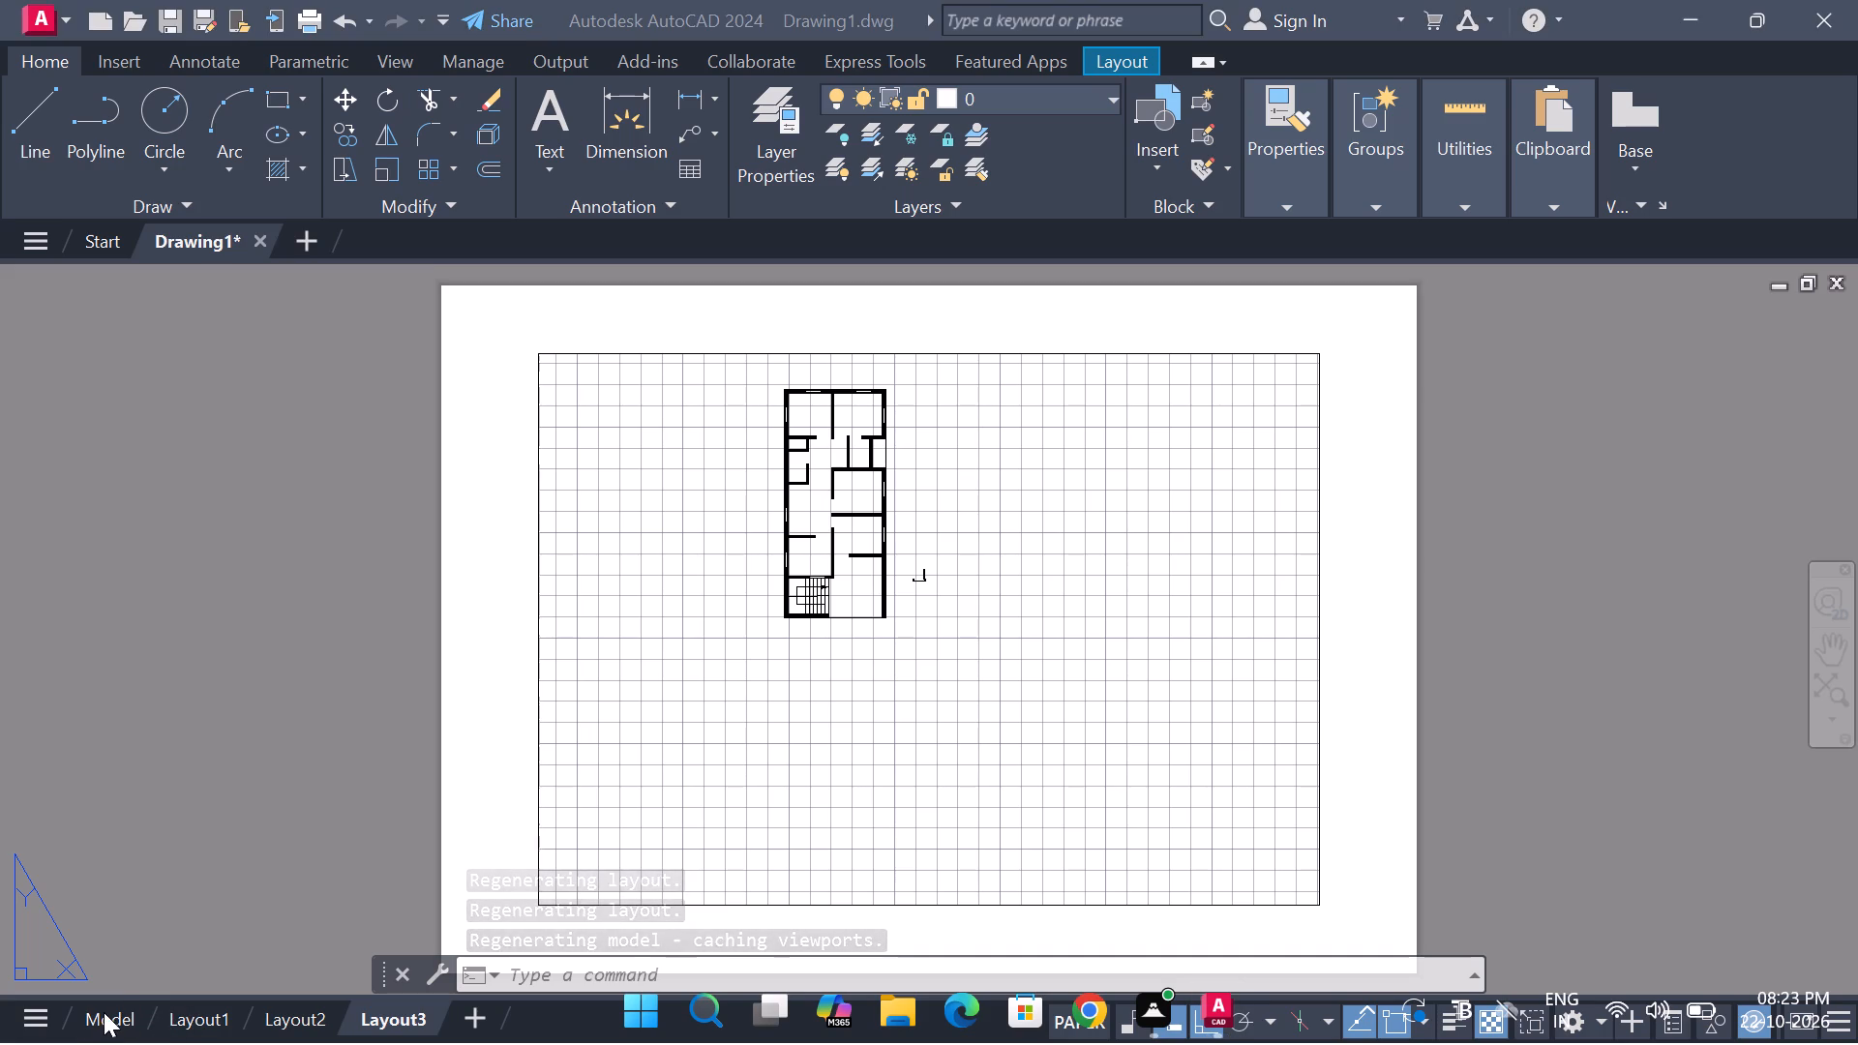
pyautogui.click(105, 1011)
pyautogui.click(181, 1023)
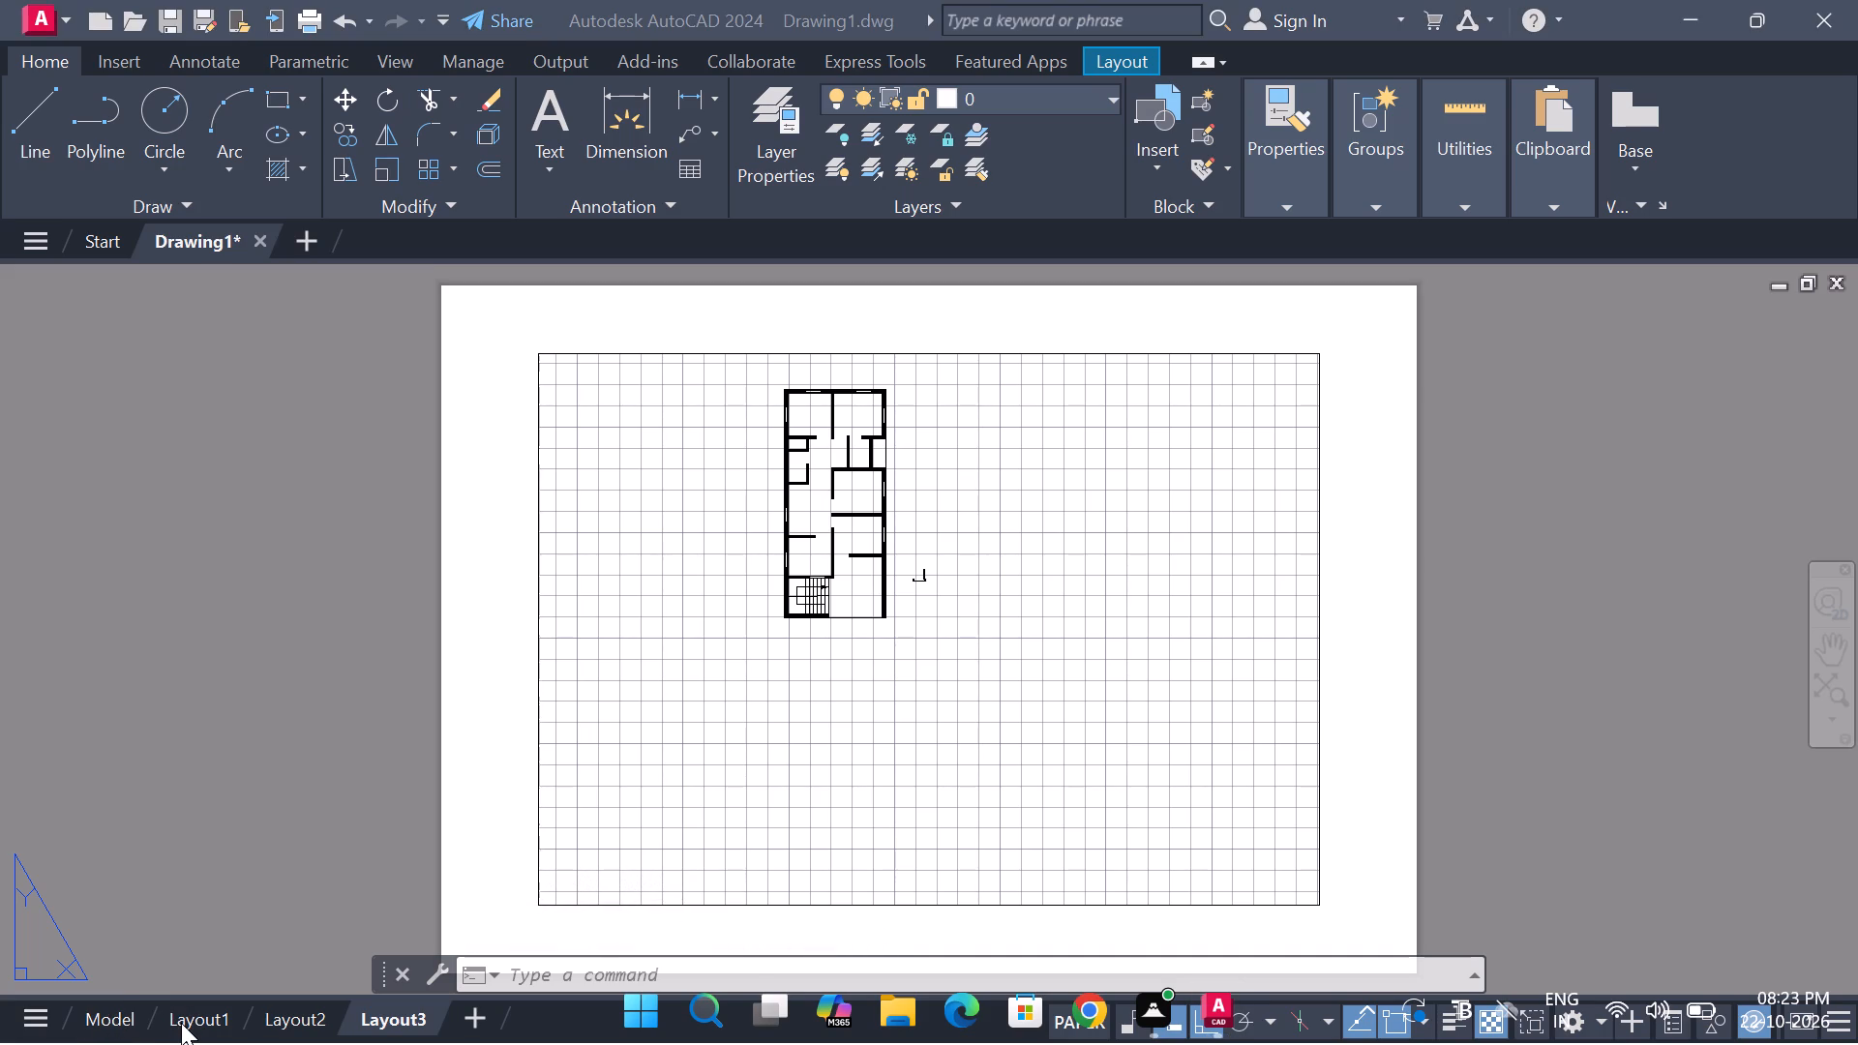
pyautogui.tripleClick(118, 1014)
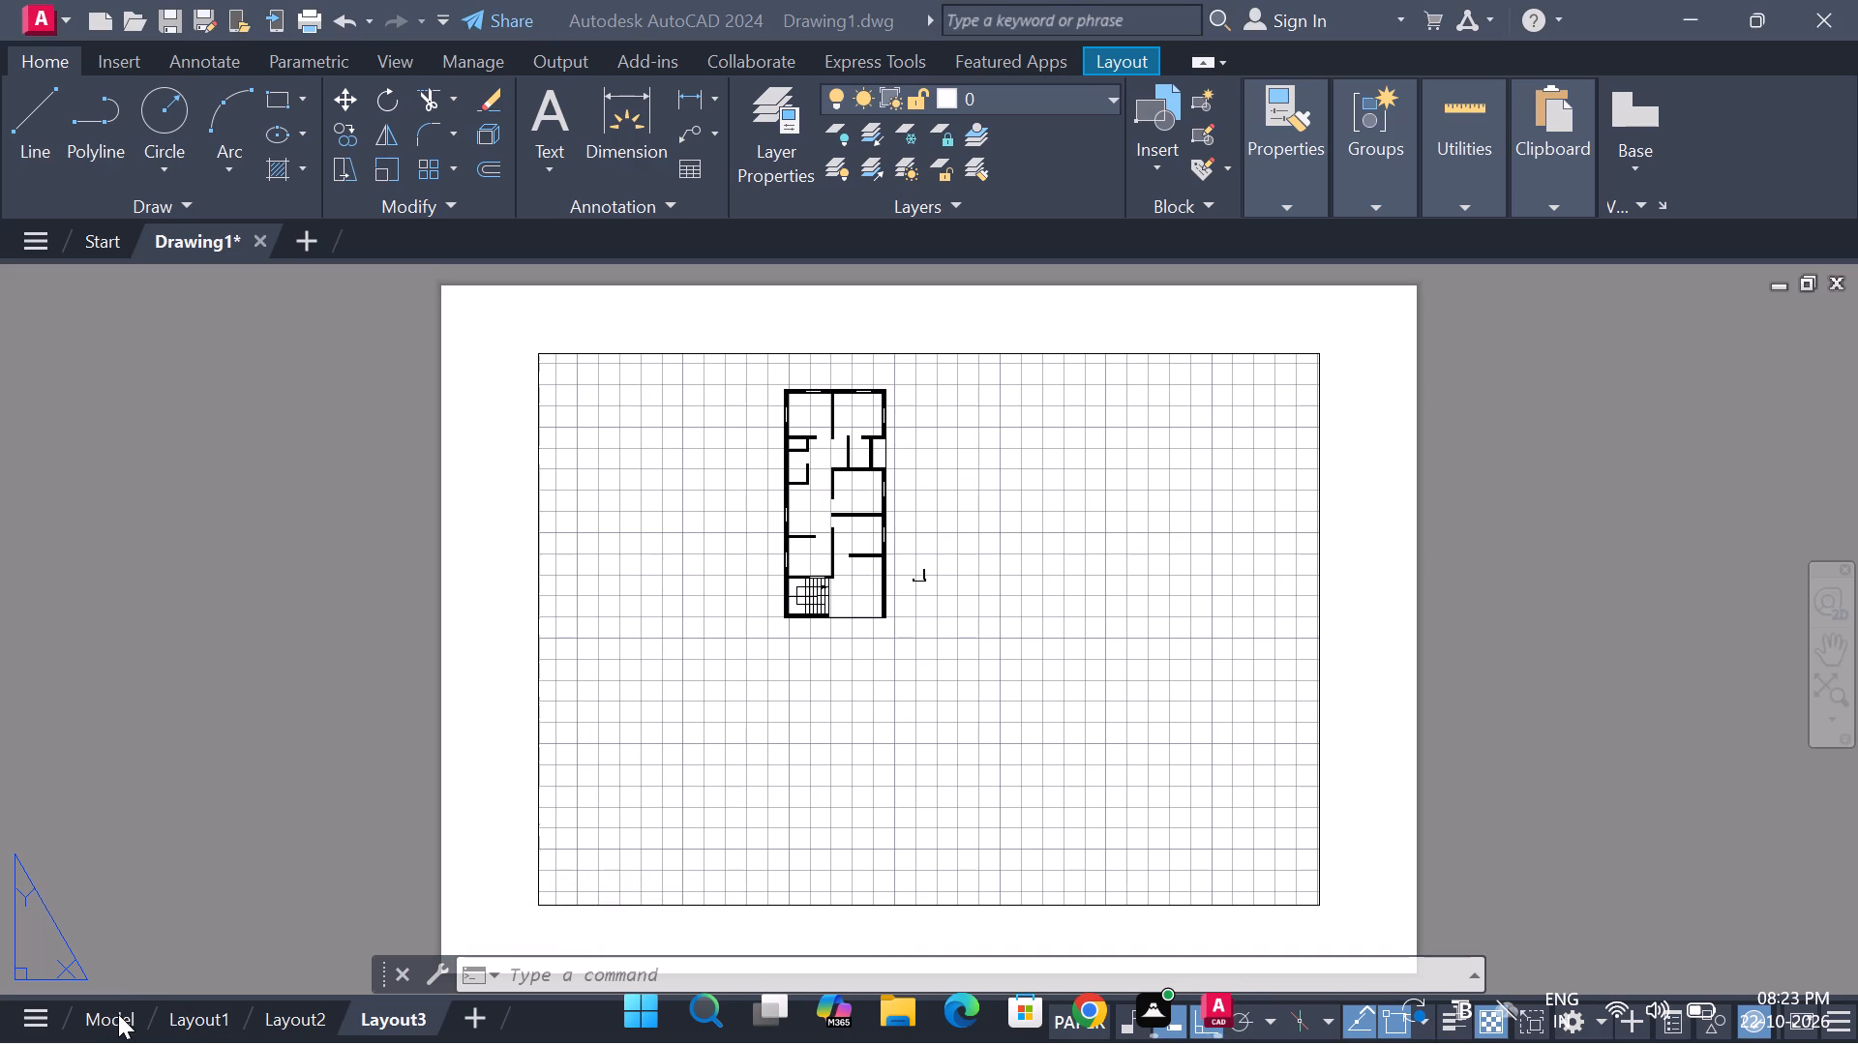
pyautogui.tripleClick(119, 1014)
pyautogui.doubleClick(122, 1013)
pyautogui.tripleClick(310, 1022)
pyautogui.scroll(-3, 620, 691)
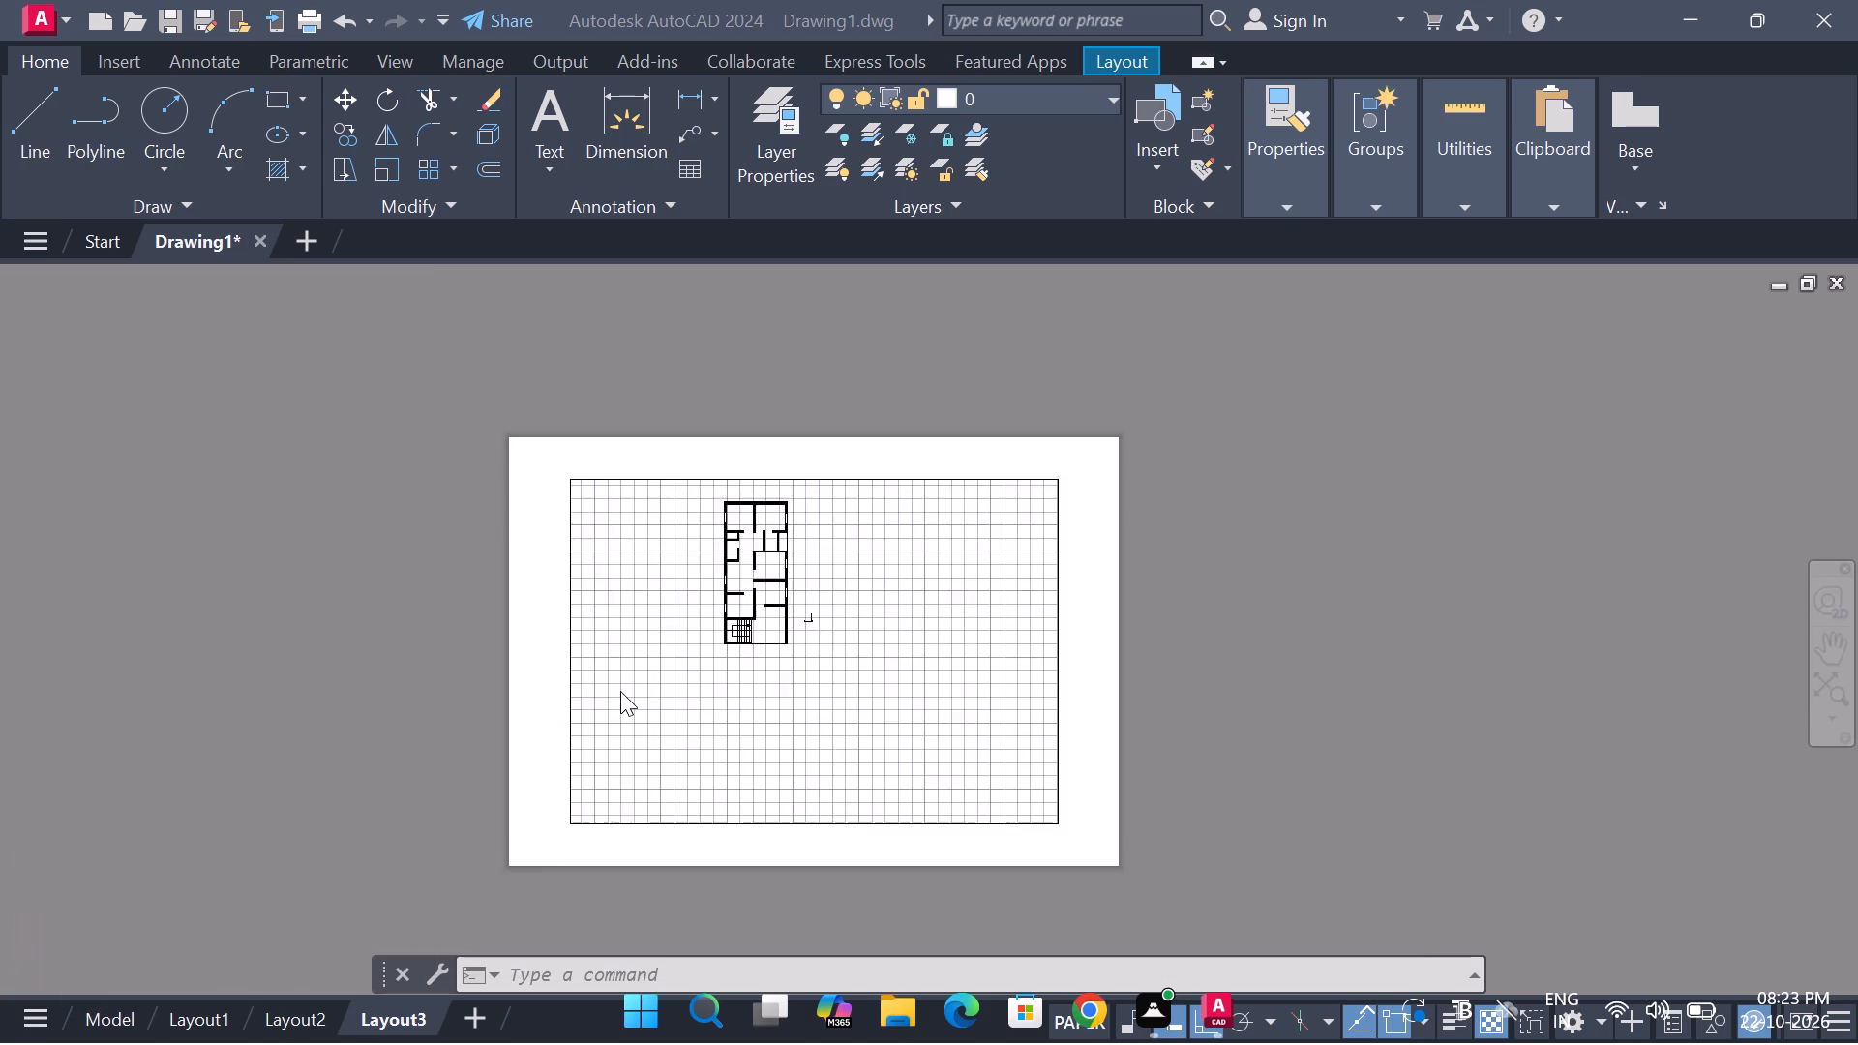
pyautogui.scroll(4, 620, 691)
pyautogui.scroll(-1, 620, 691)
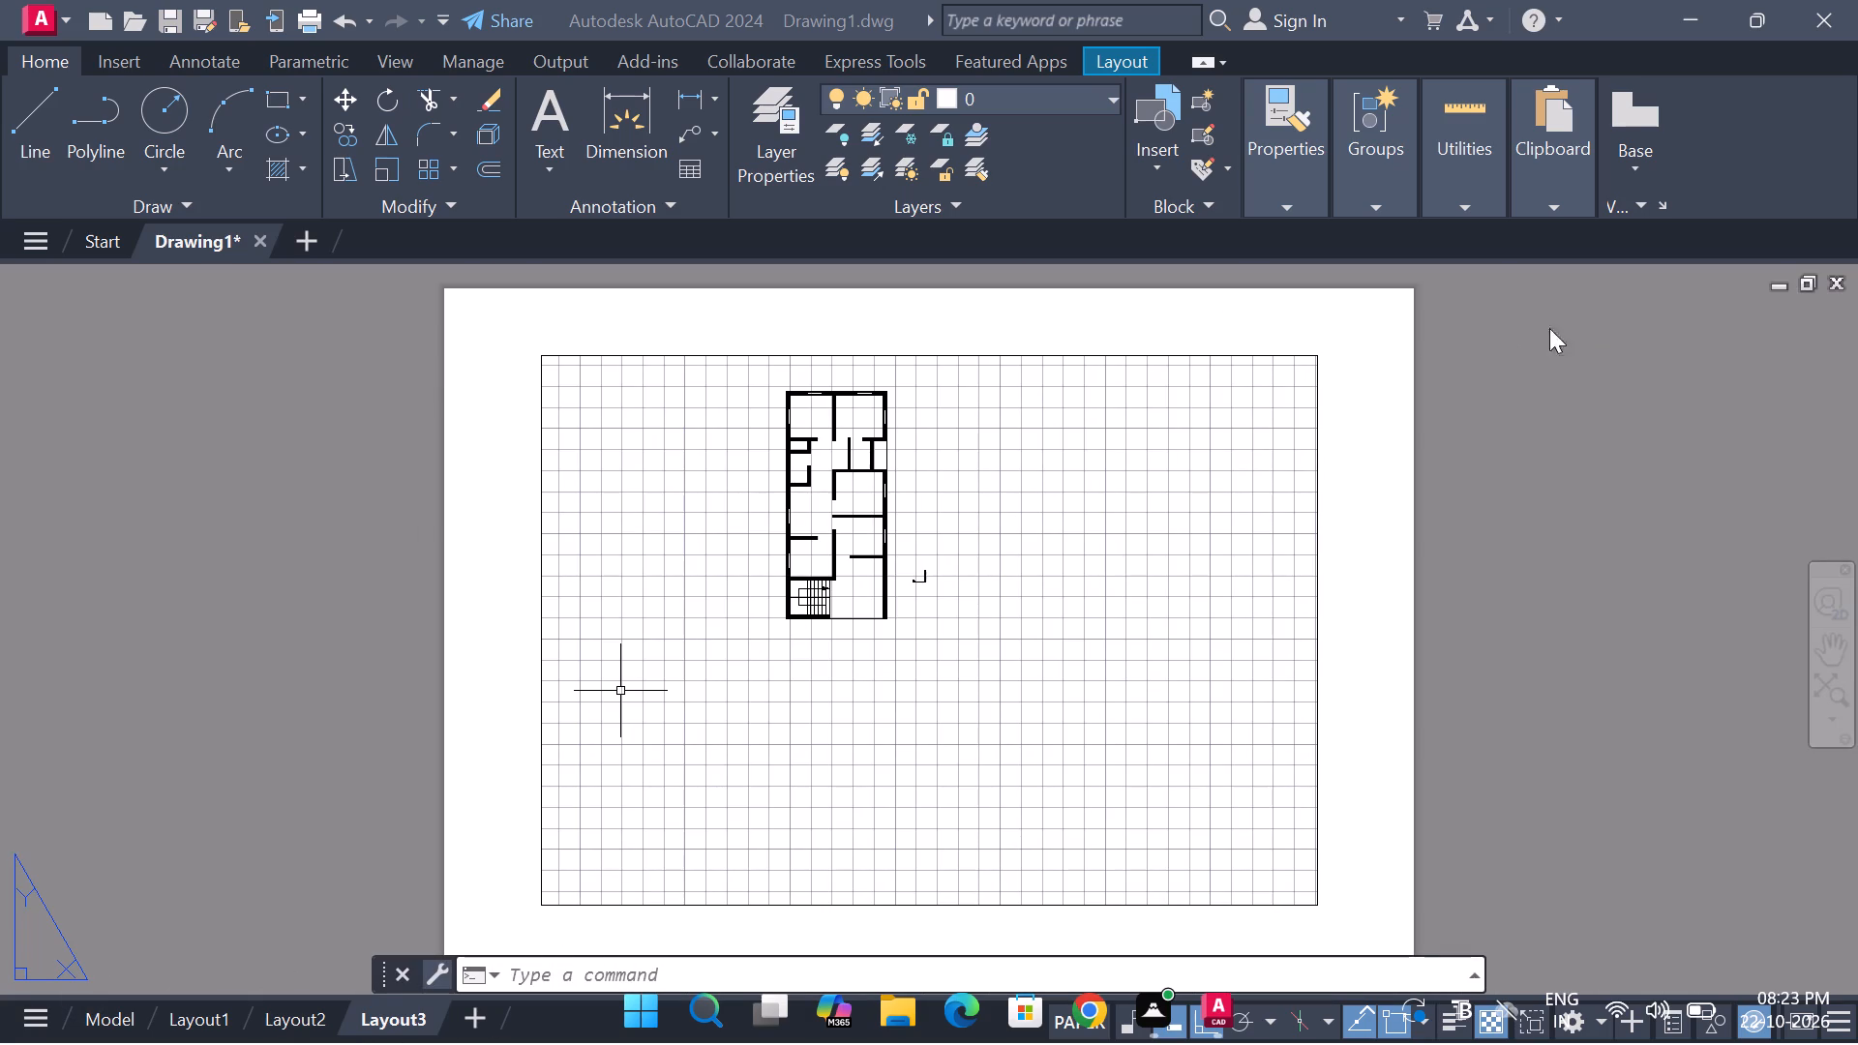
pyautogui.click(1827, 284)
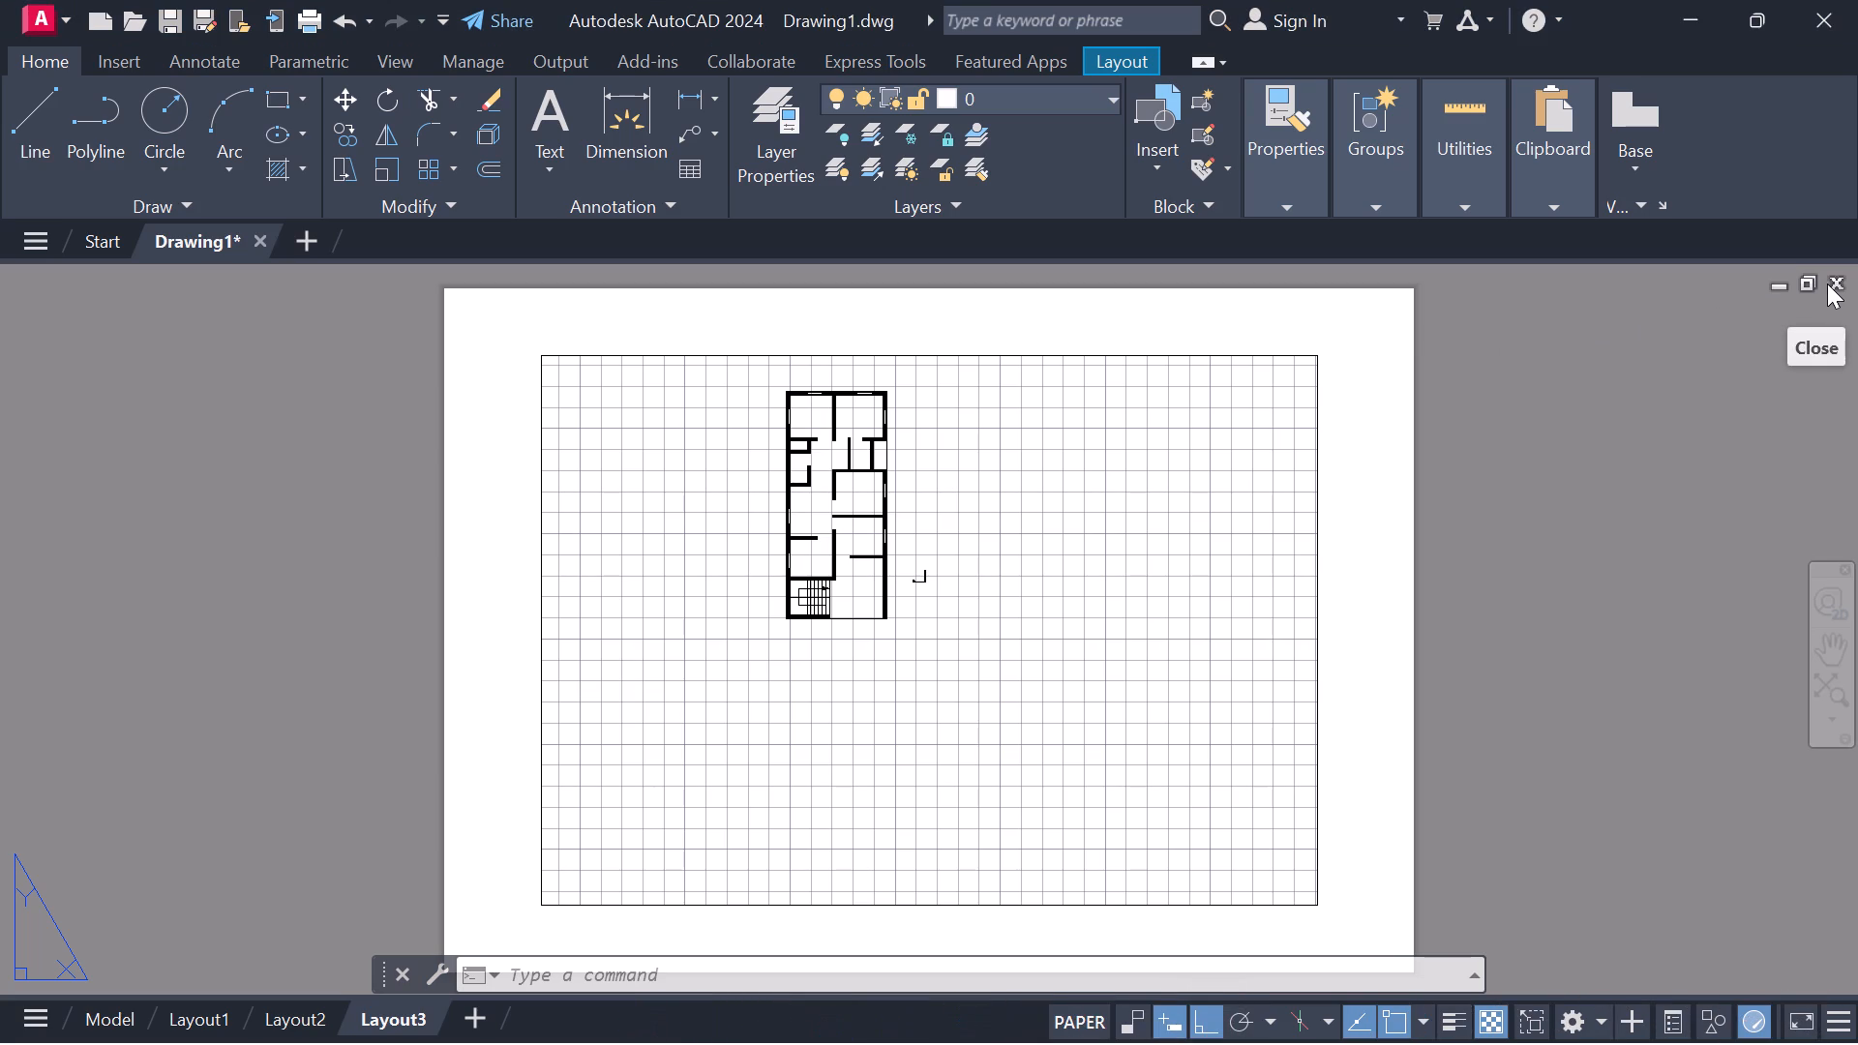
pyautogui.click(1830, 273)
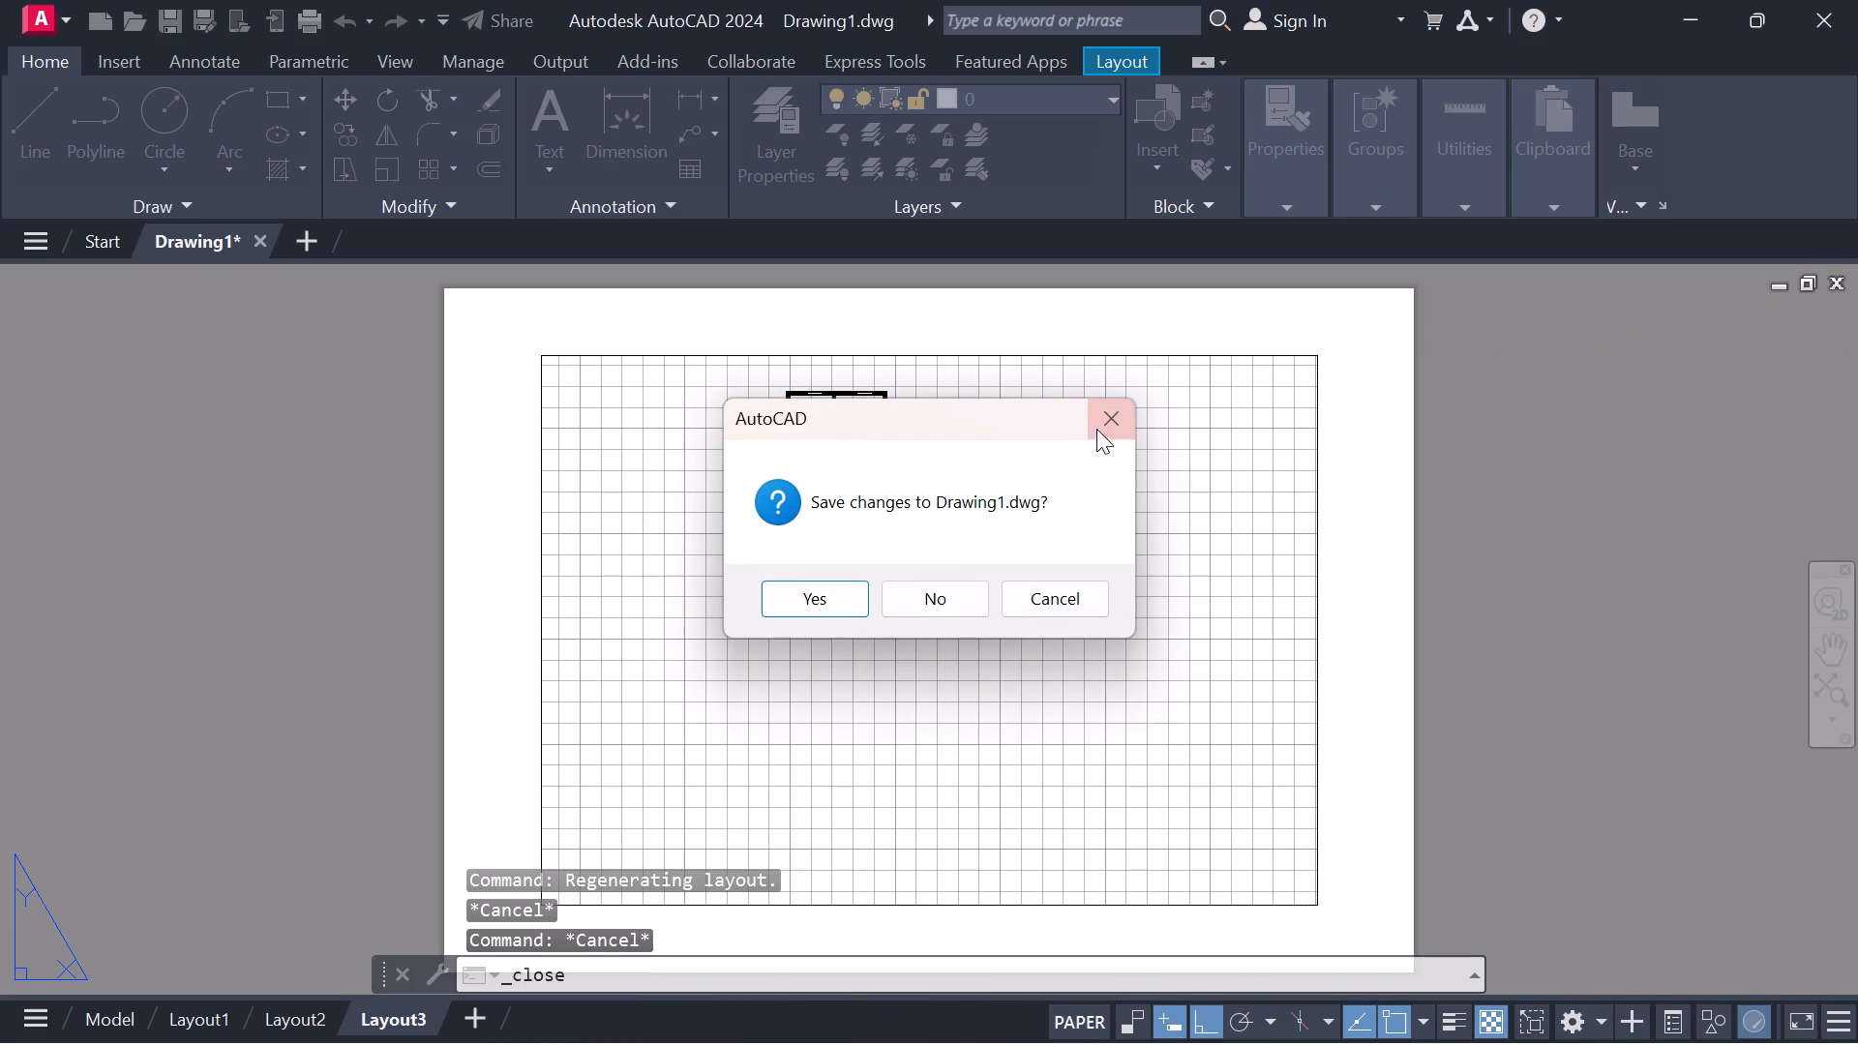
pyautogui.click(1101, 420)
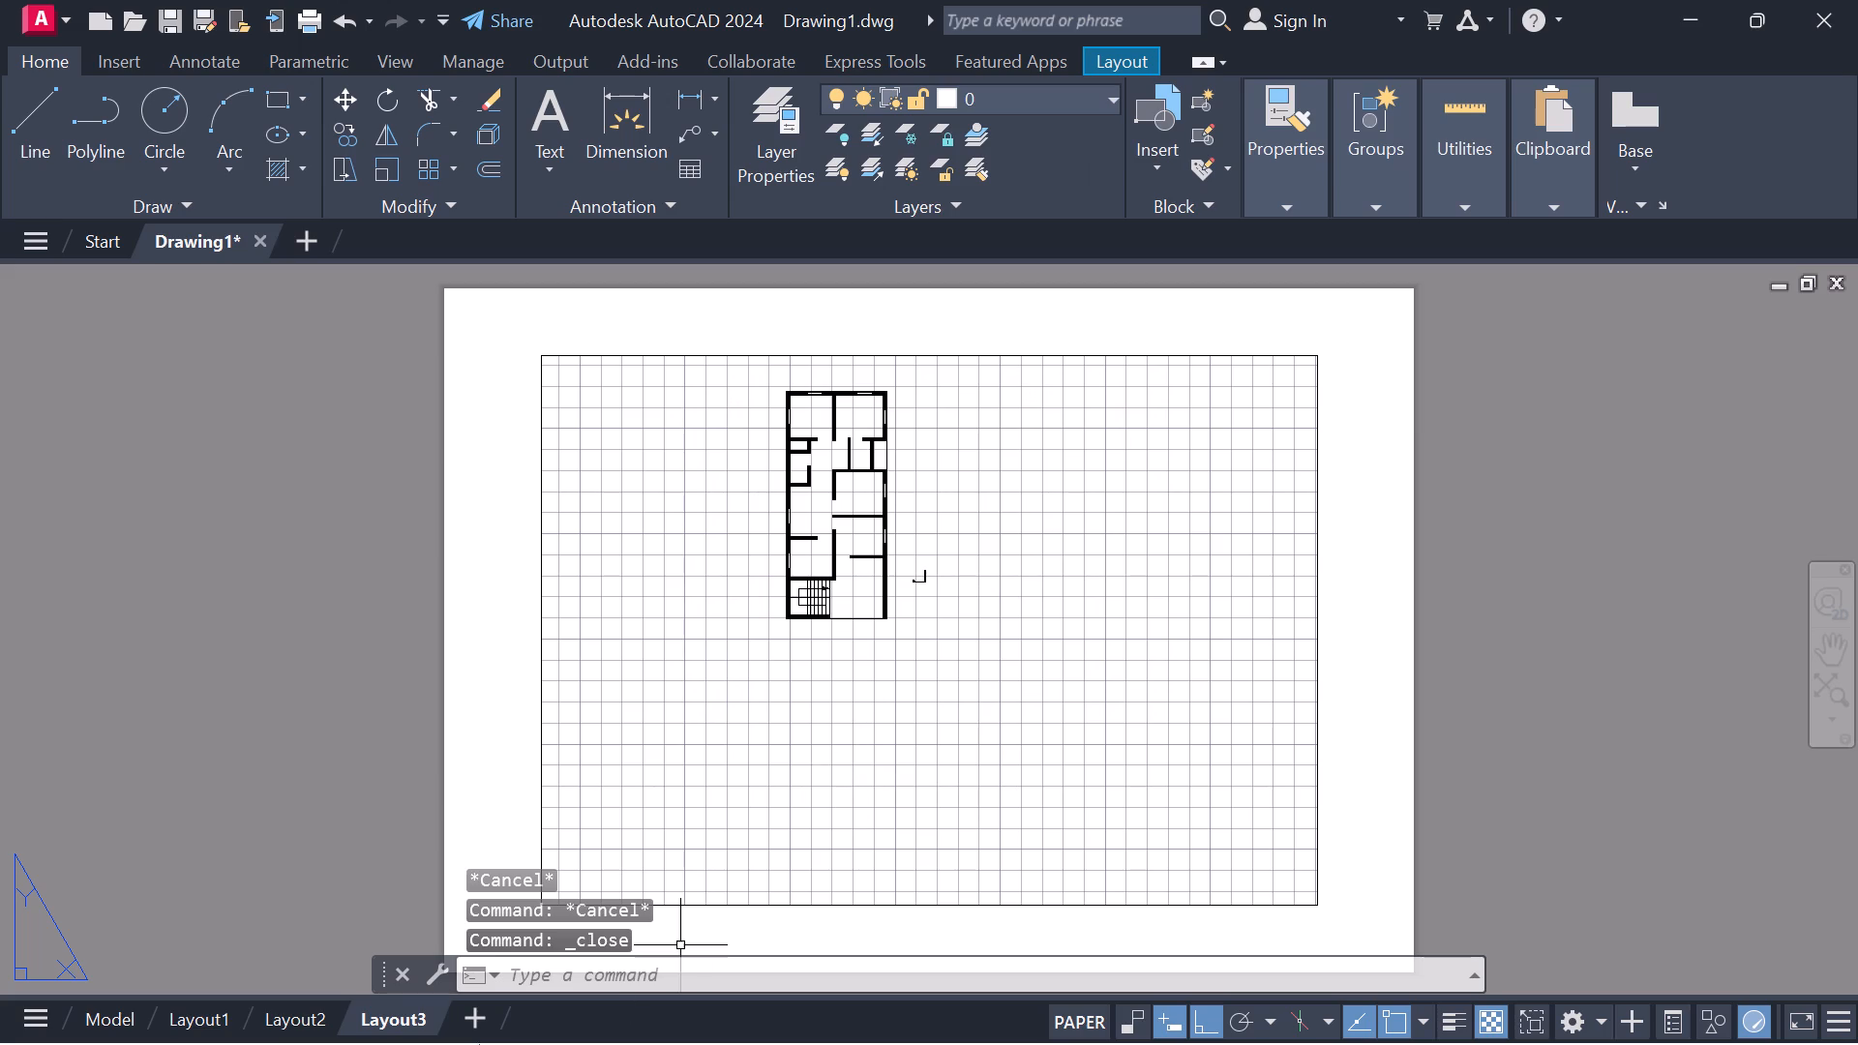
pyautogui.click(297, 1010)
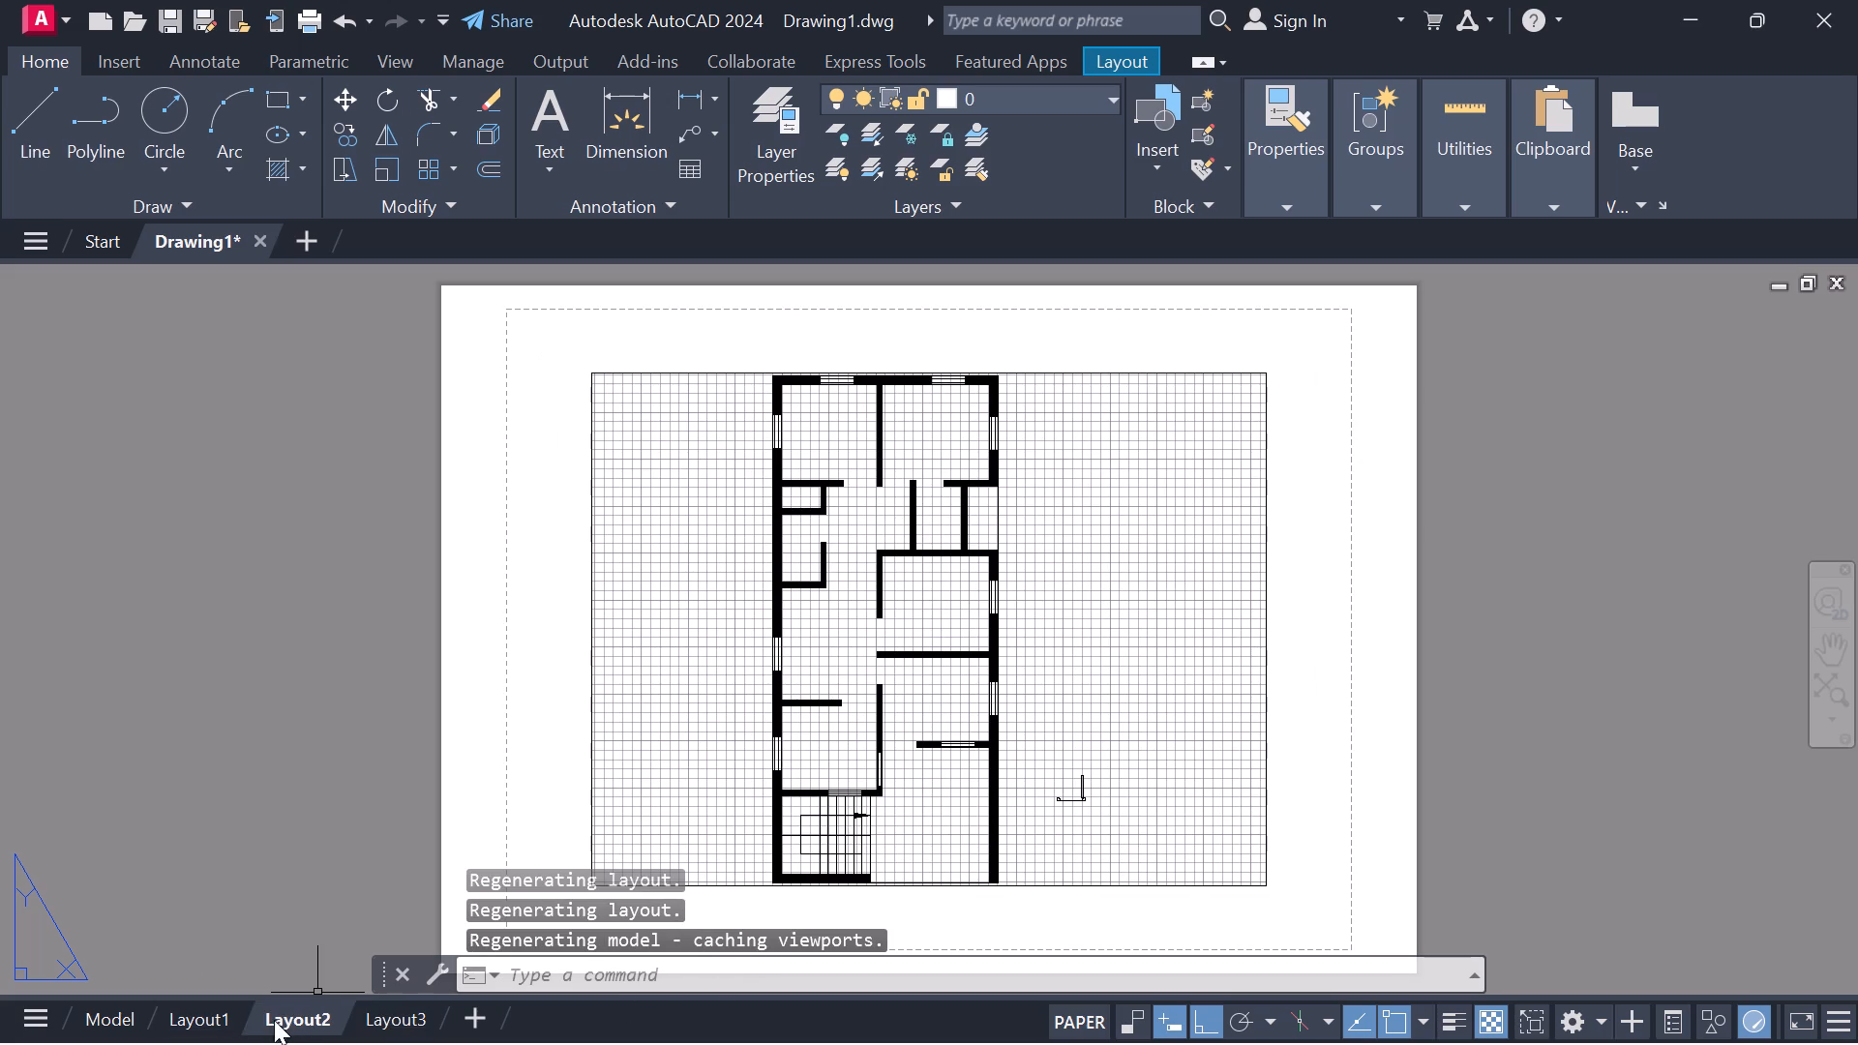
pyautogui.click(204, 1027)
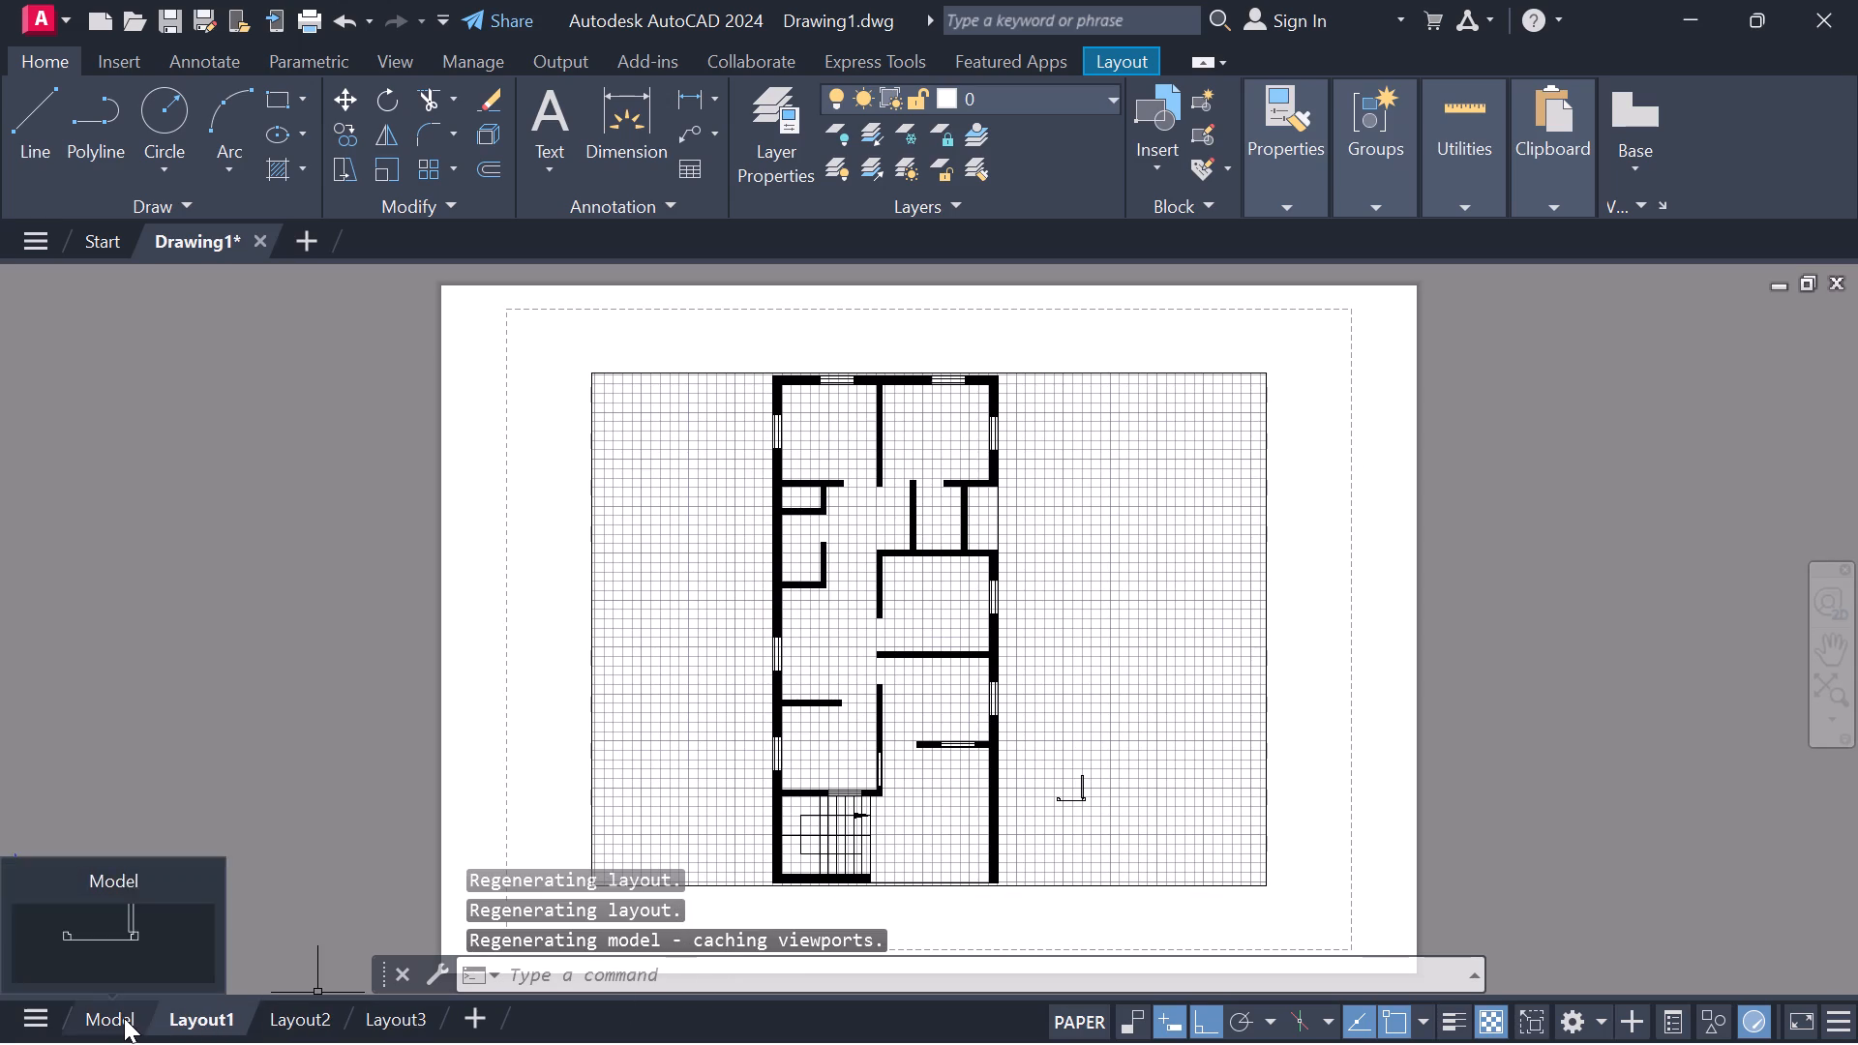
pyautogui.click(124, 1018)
# Draw a three-point swing arc from the door leaf's outer top corner through its inner top corner to the left jamb's upper inner corner.
pyautogui.scroll(-1, 593, 776)
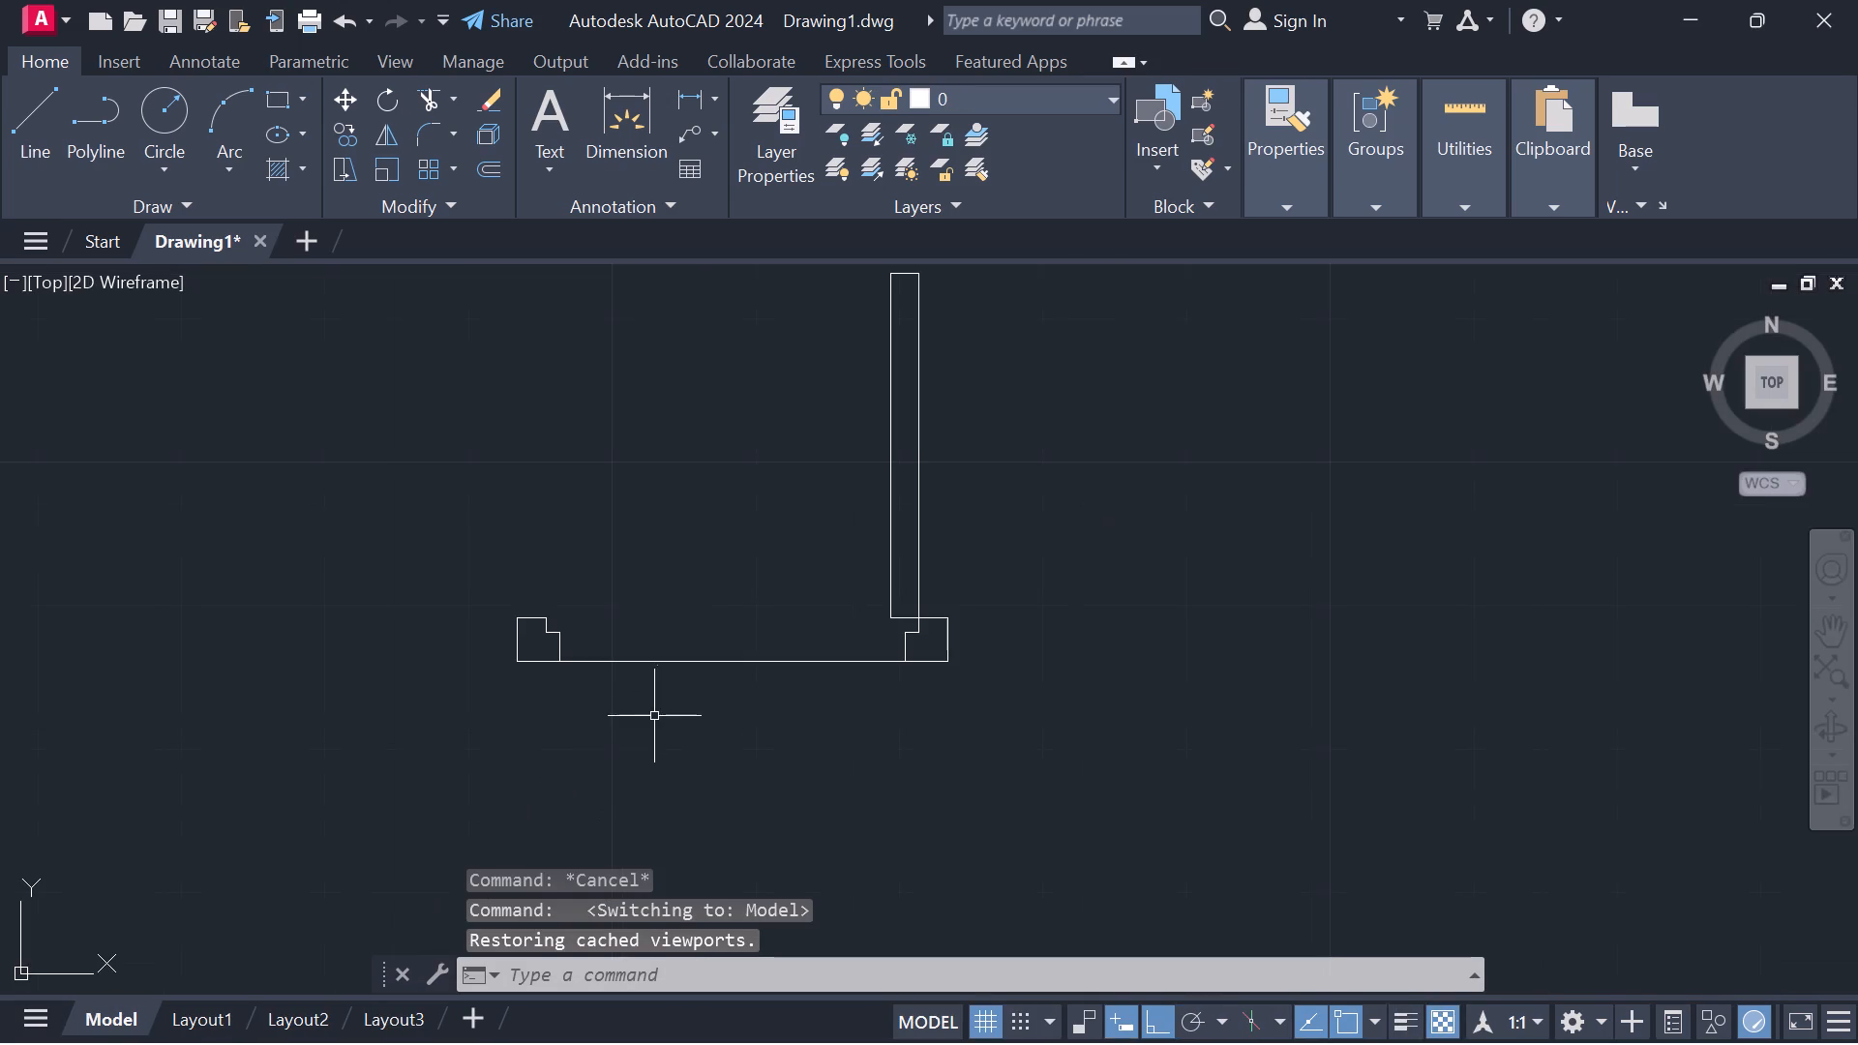
pyautogui.scroll(-3, 657, 712)
pyautogui.scroll(3, 657, 712)
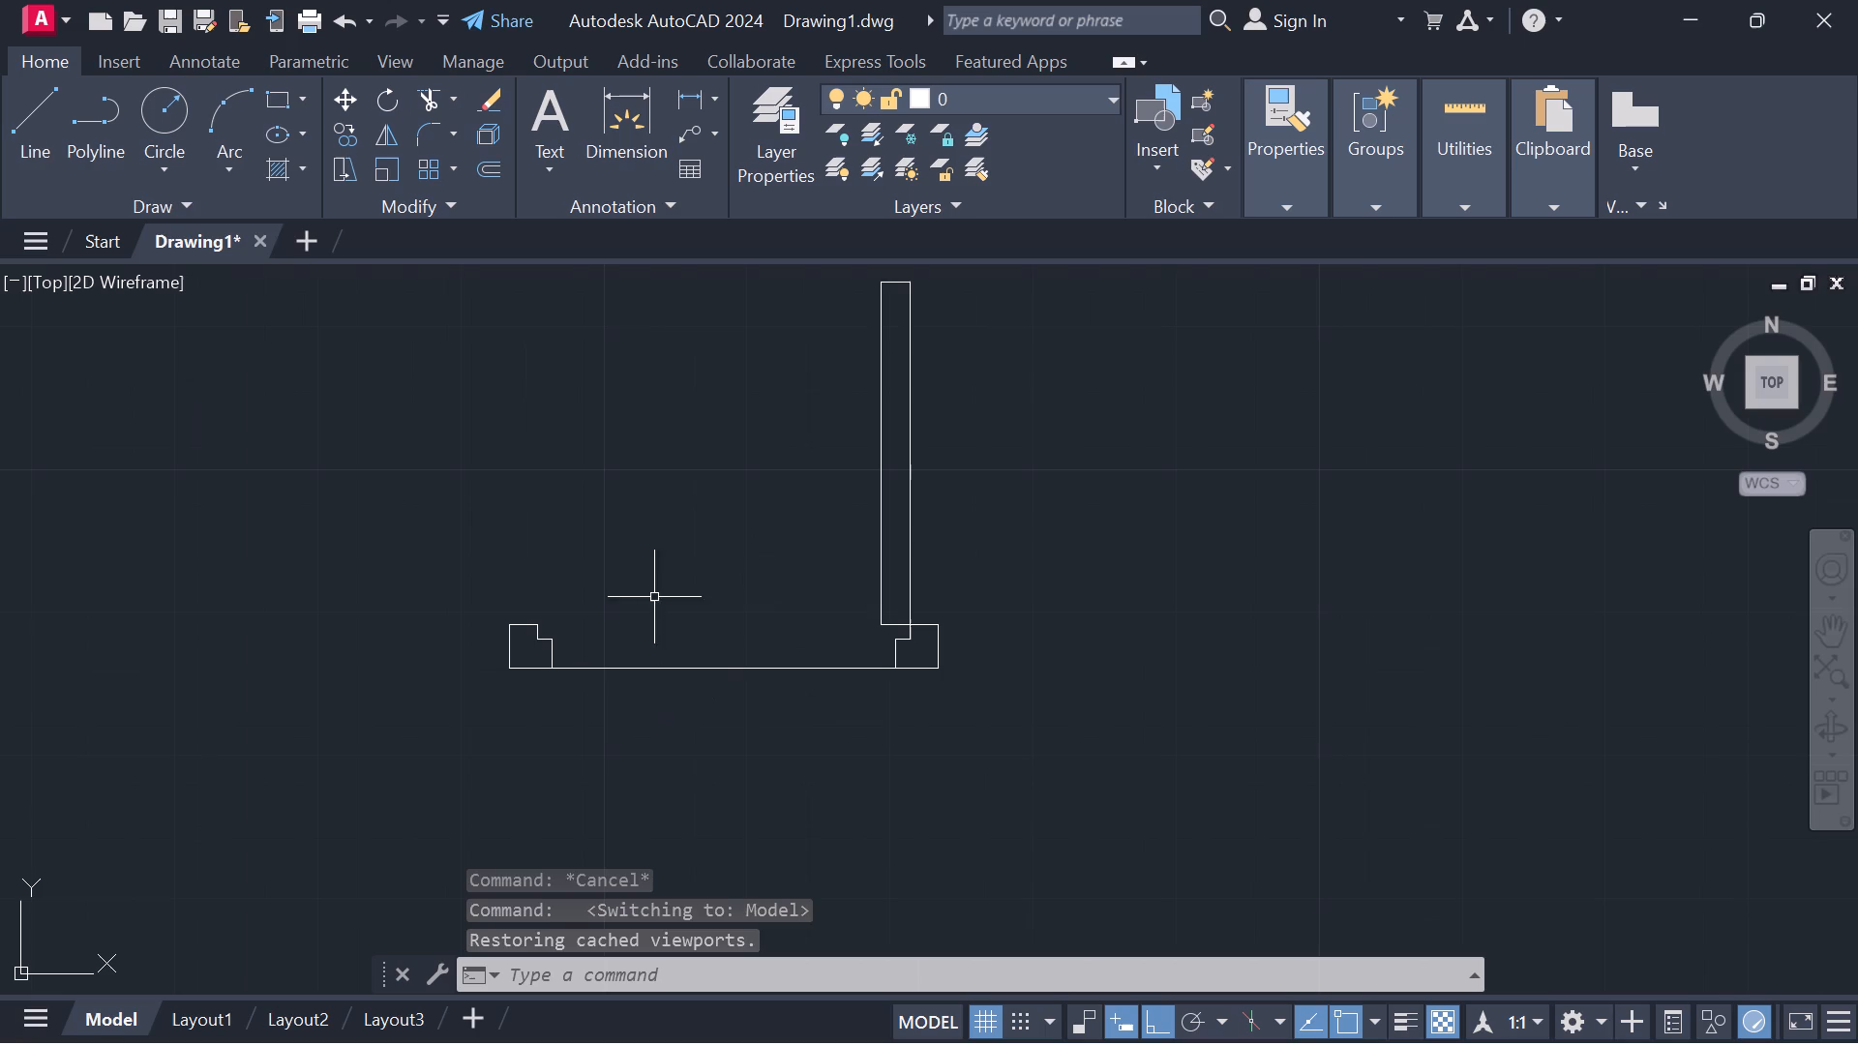
pyautogui.click(225, 112)
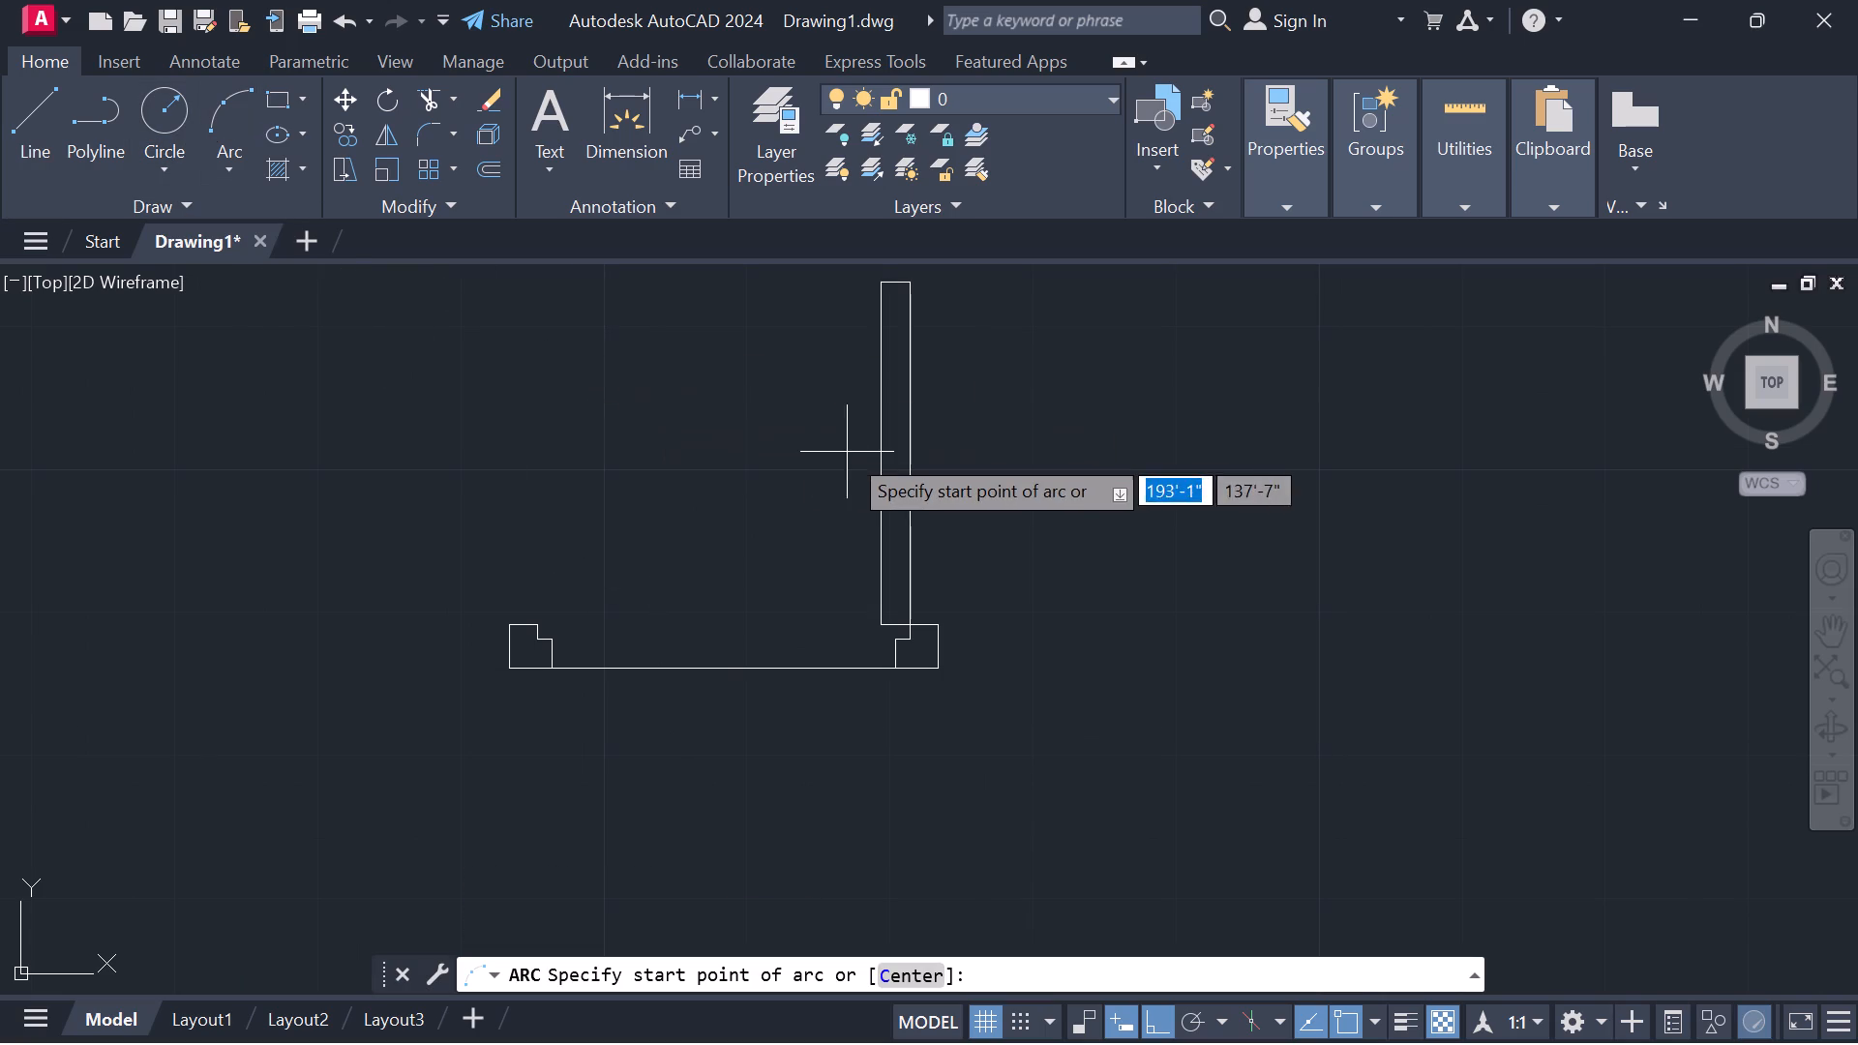
pyautogui.click(918, 276)
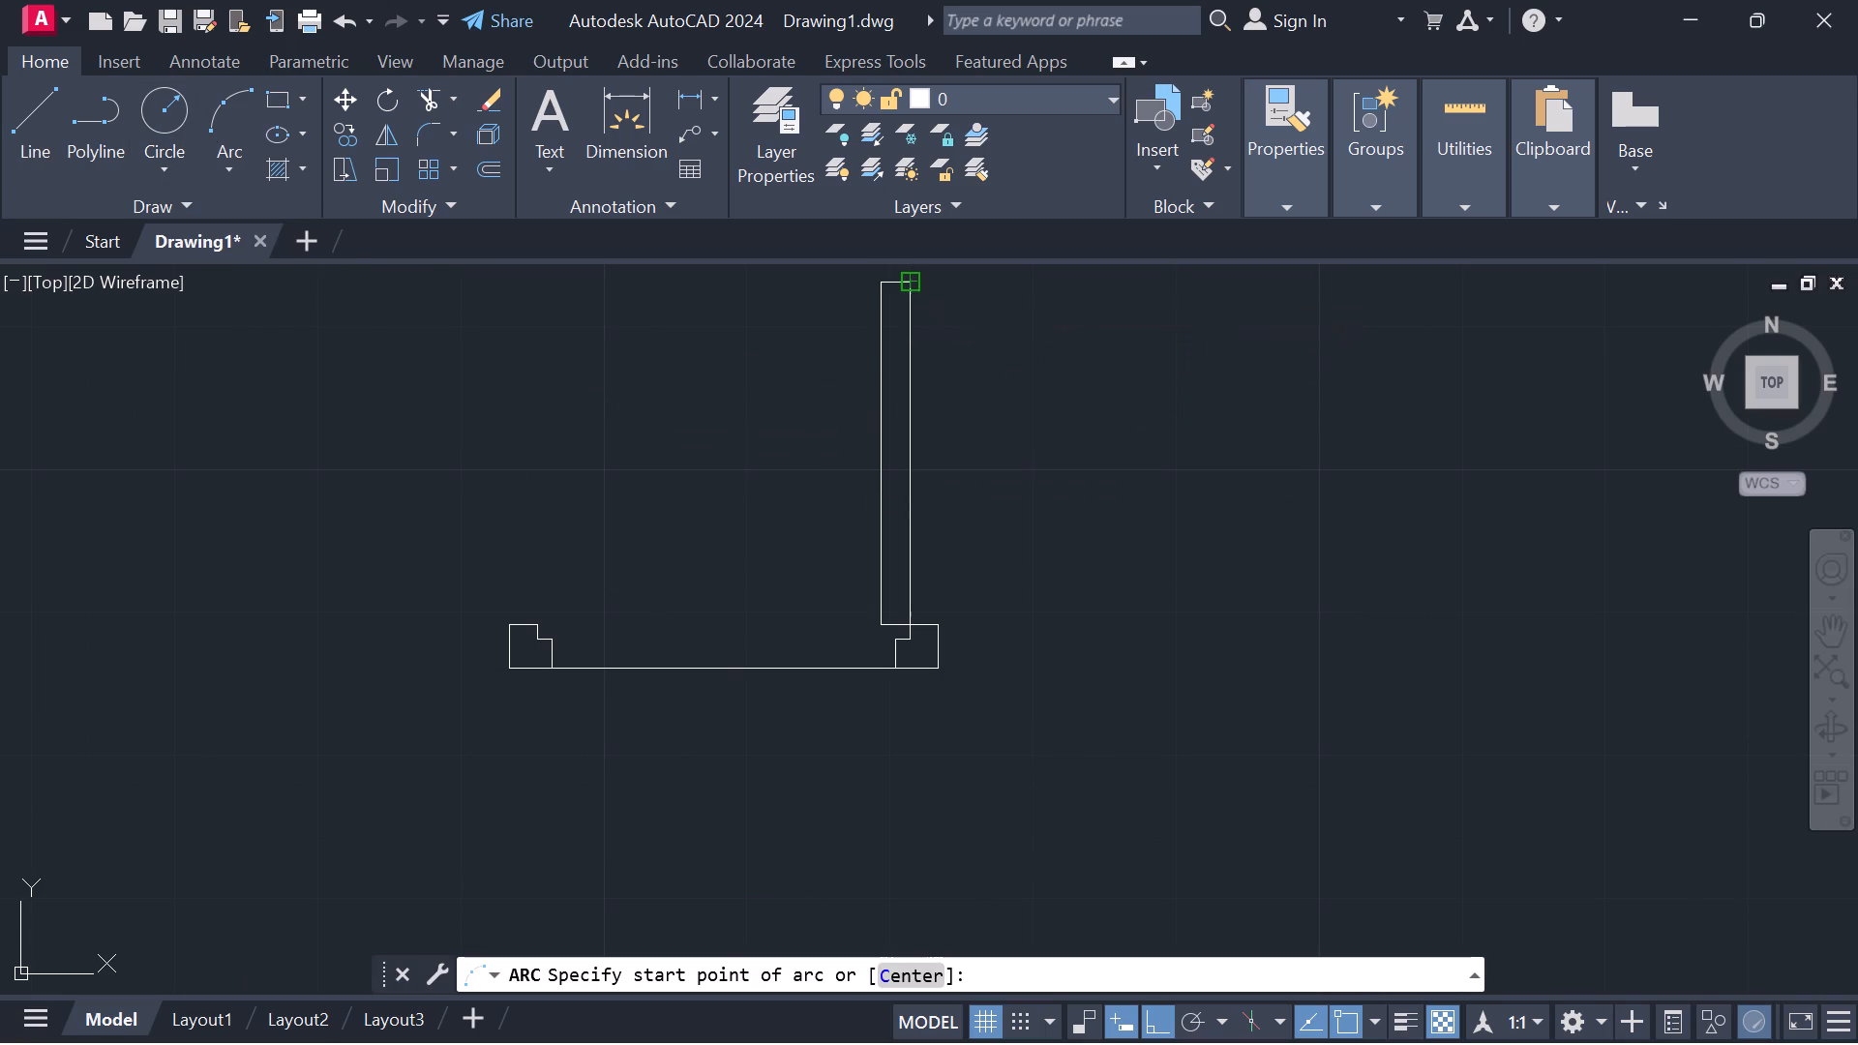
pyautogui.click(884, 281)
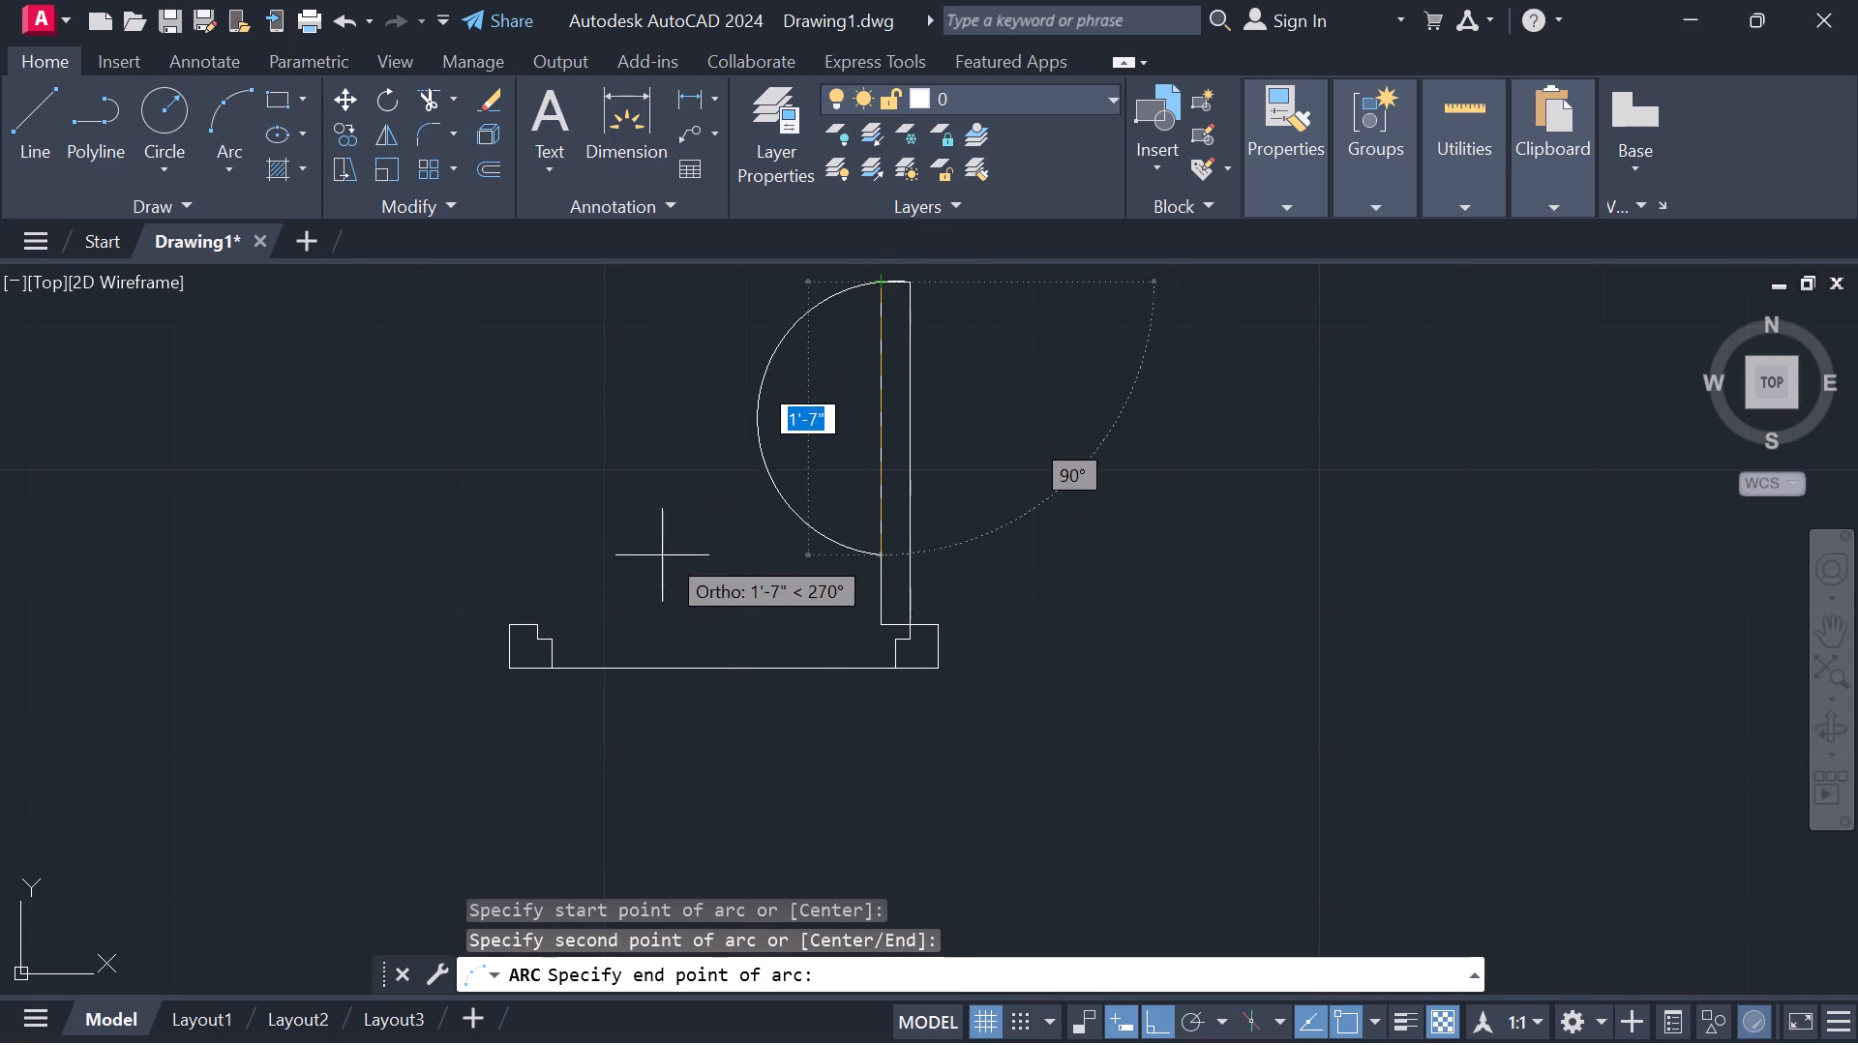
pyautogui.click(530, 627)
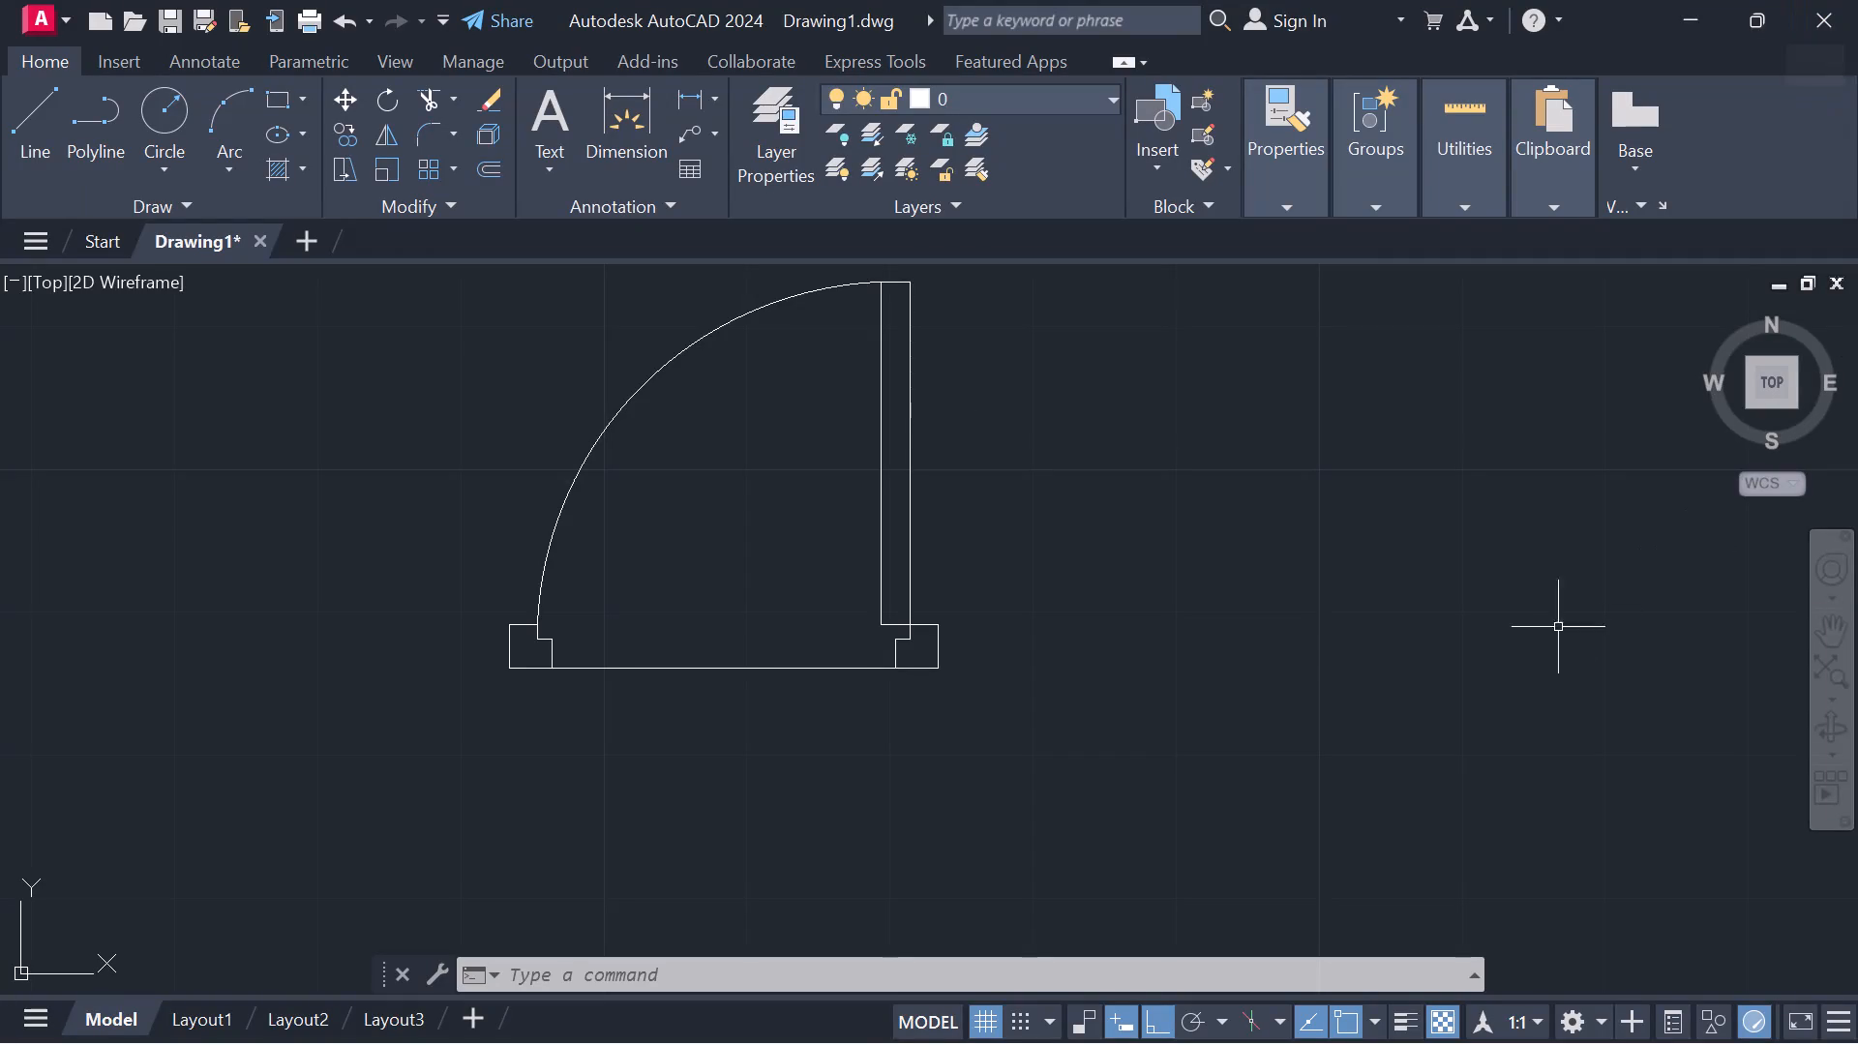
# Trim away the base line between the two door jambs.
pyautogui.click(434, 102)
pyautogui.moveTo(767, 571); pyautogui.dragTo(734, 748)
pyautogui.press('Escape')
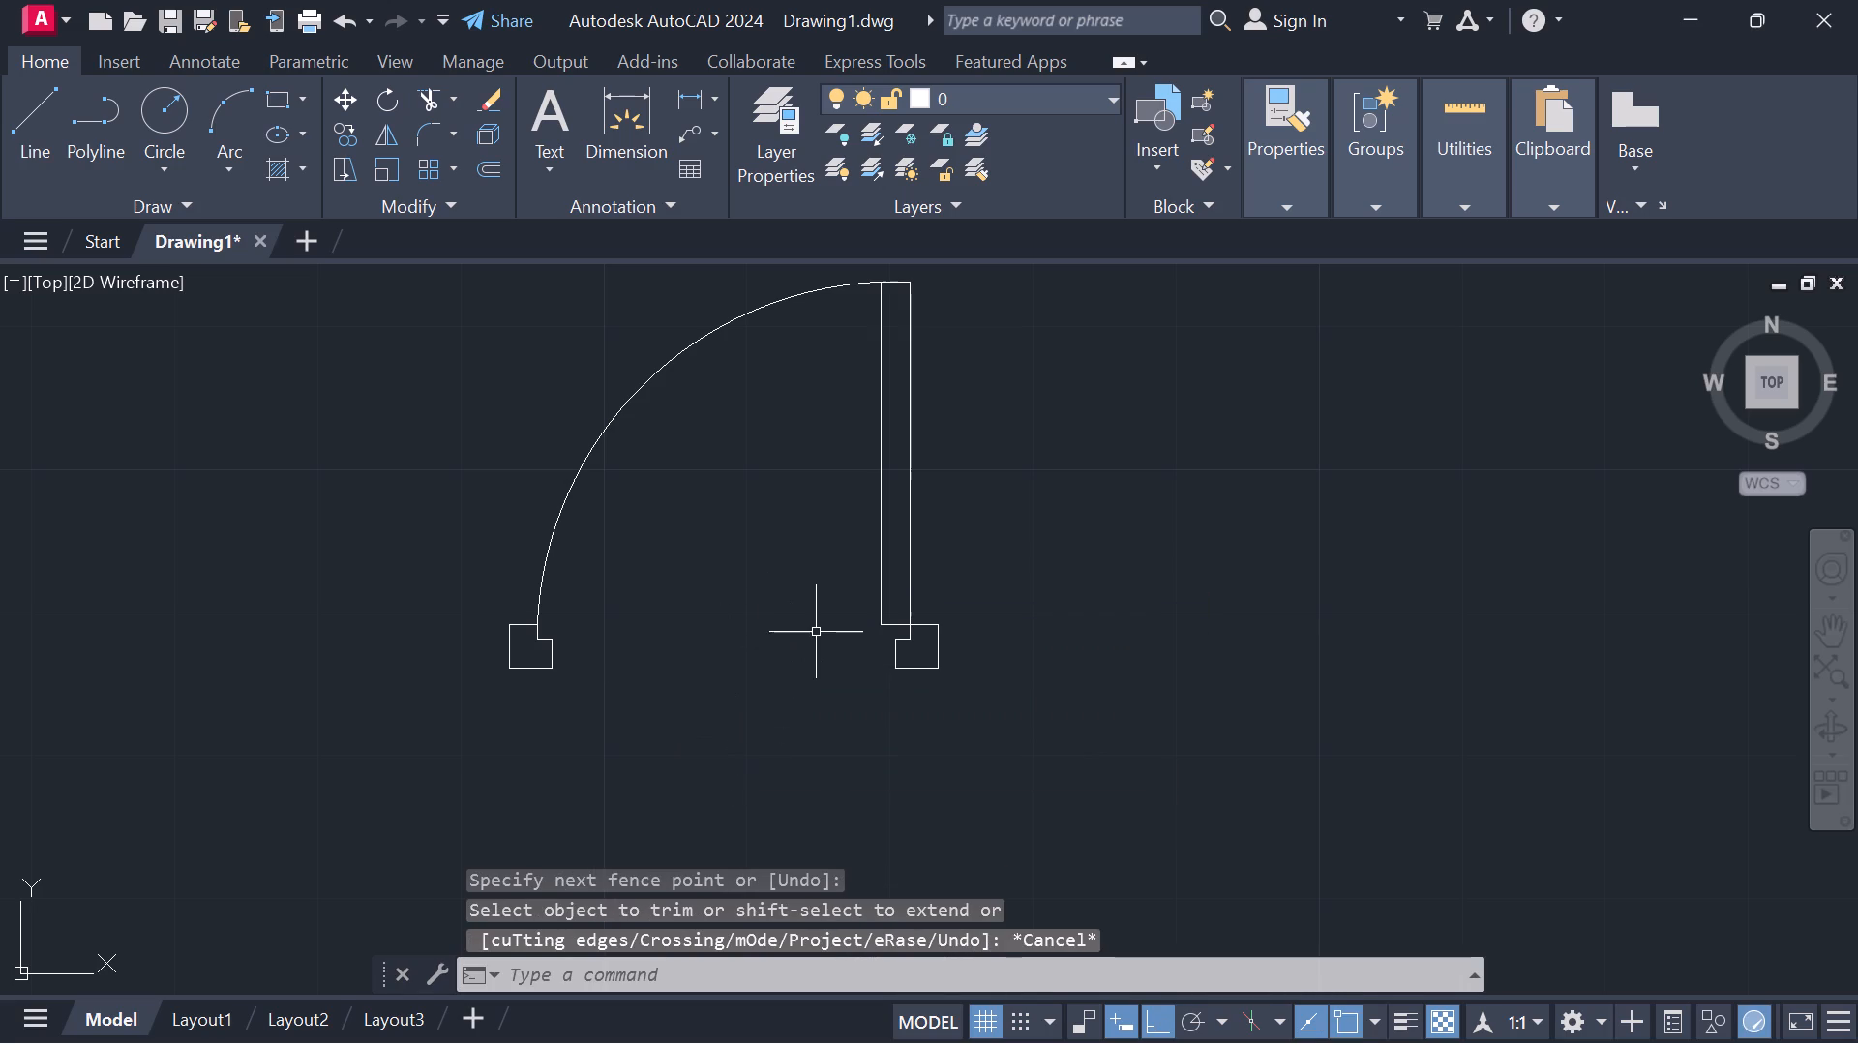
# Copy the complete door from its right jamb's lower-right corner, placing one copy to its right and another directly above.
pyautogui.scroll(-2, 820, 631)
pyautogui.moveTo(869, 480); pyautogui.dragTo(598, 673)
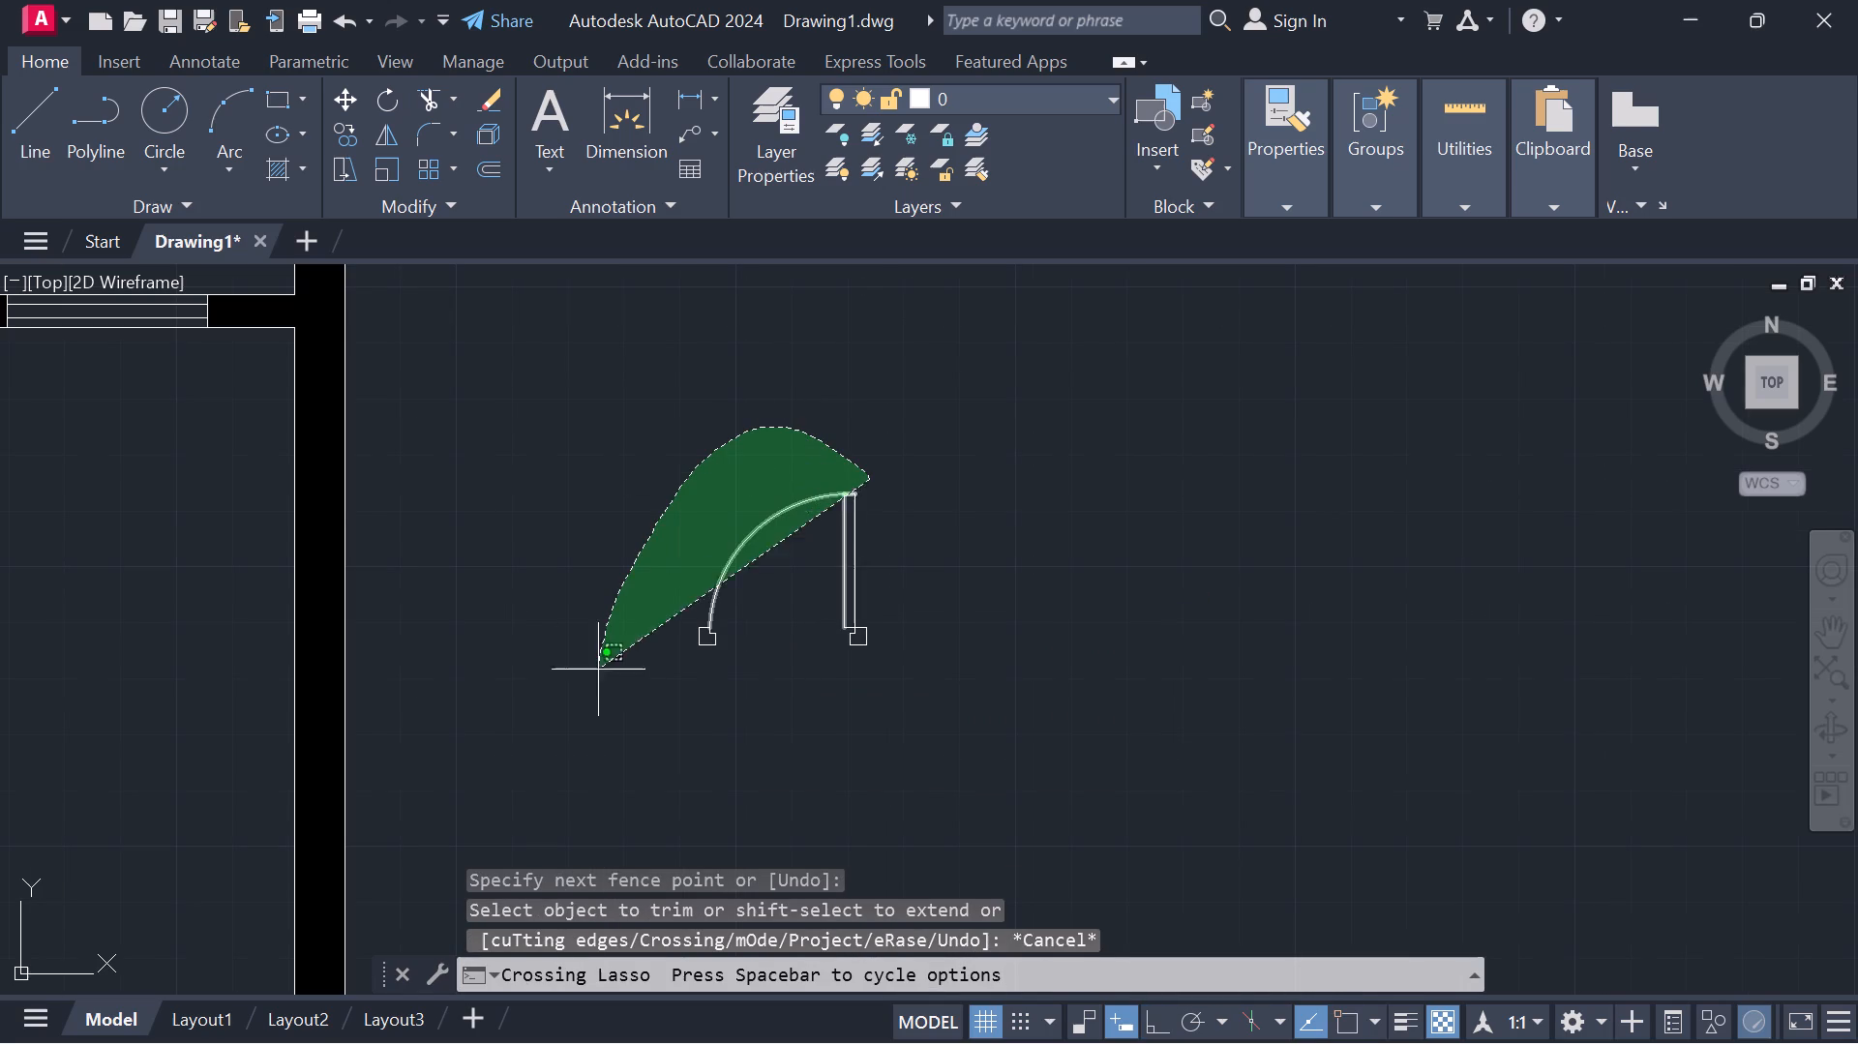
pyautogui.moveTo(598, 673); pyautogui.dragTo(918, 702)
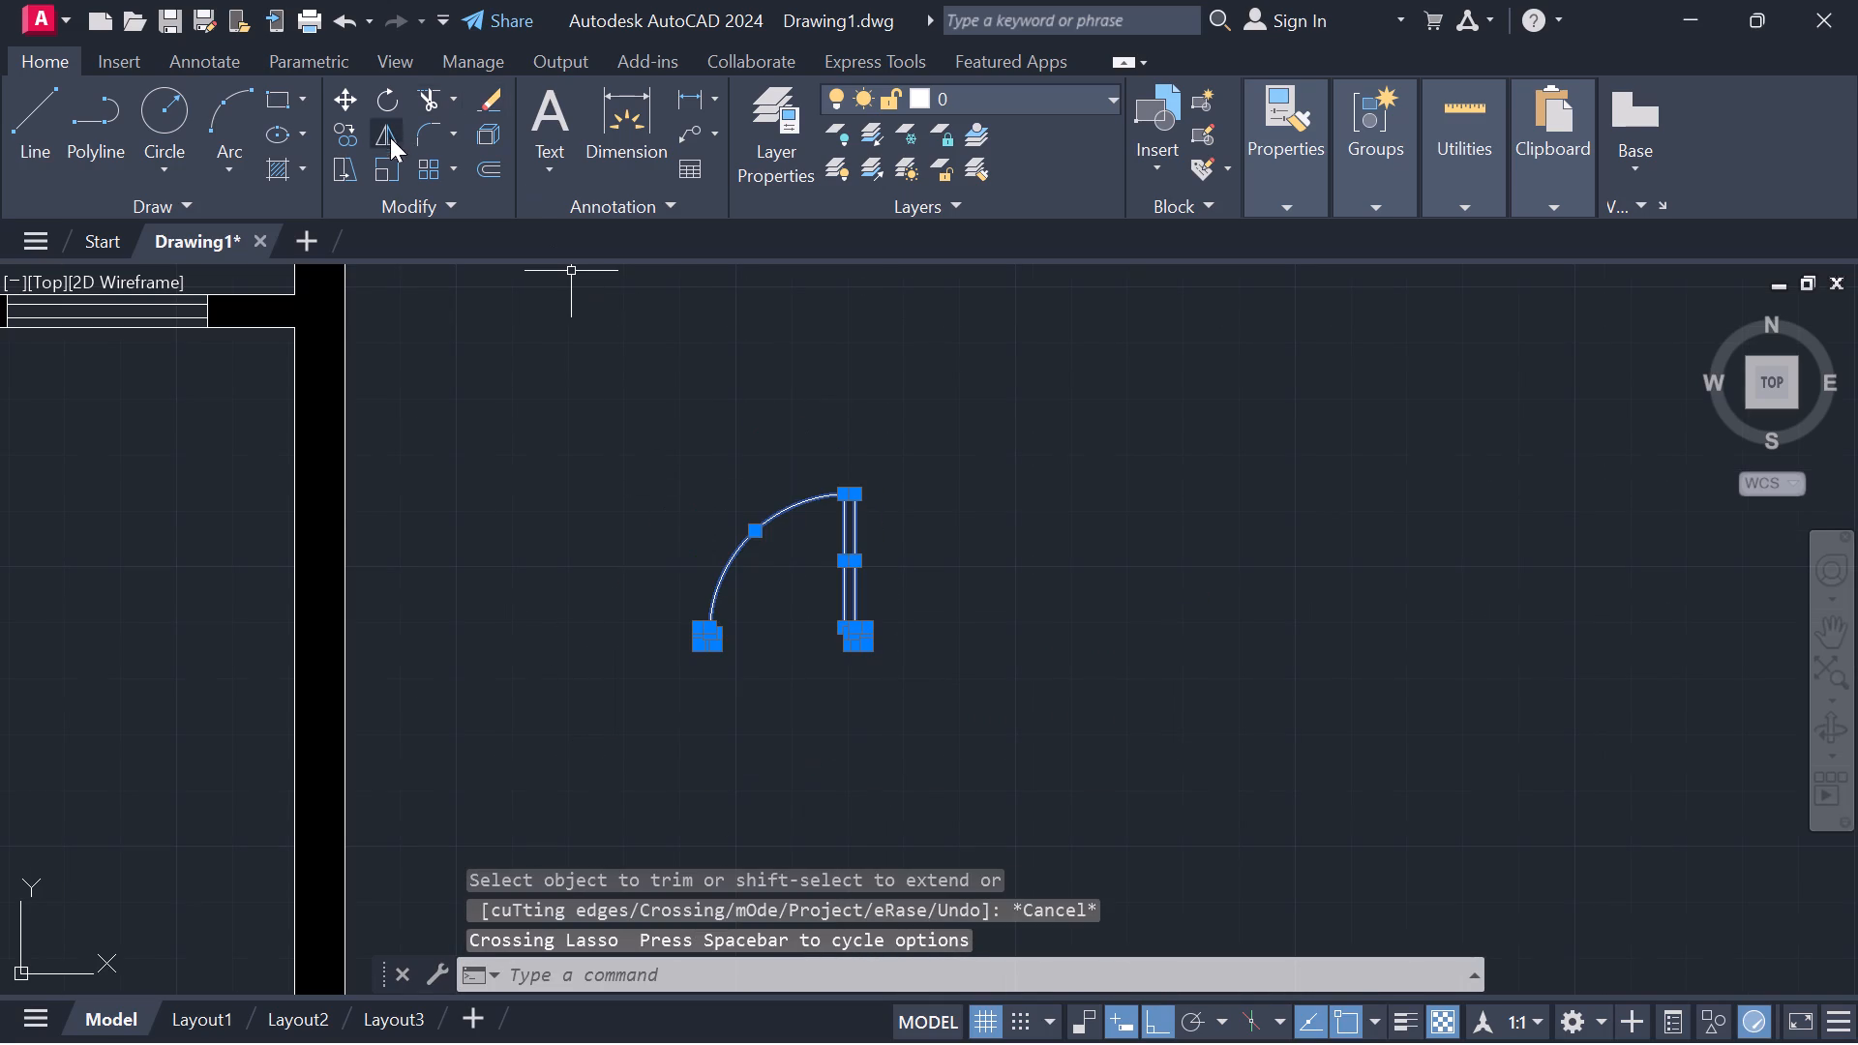
pyautogui.click(355, 134)
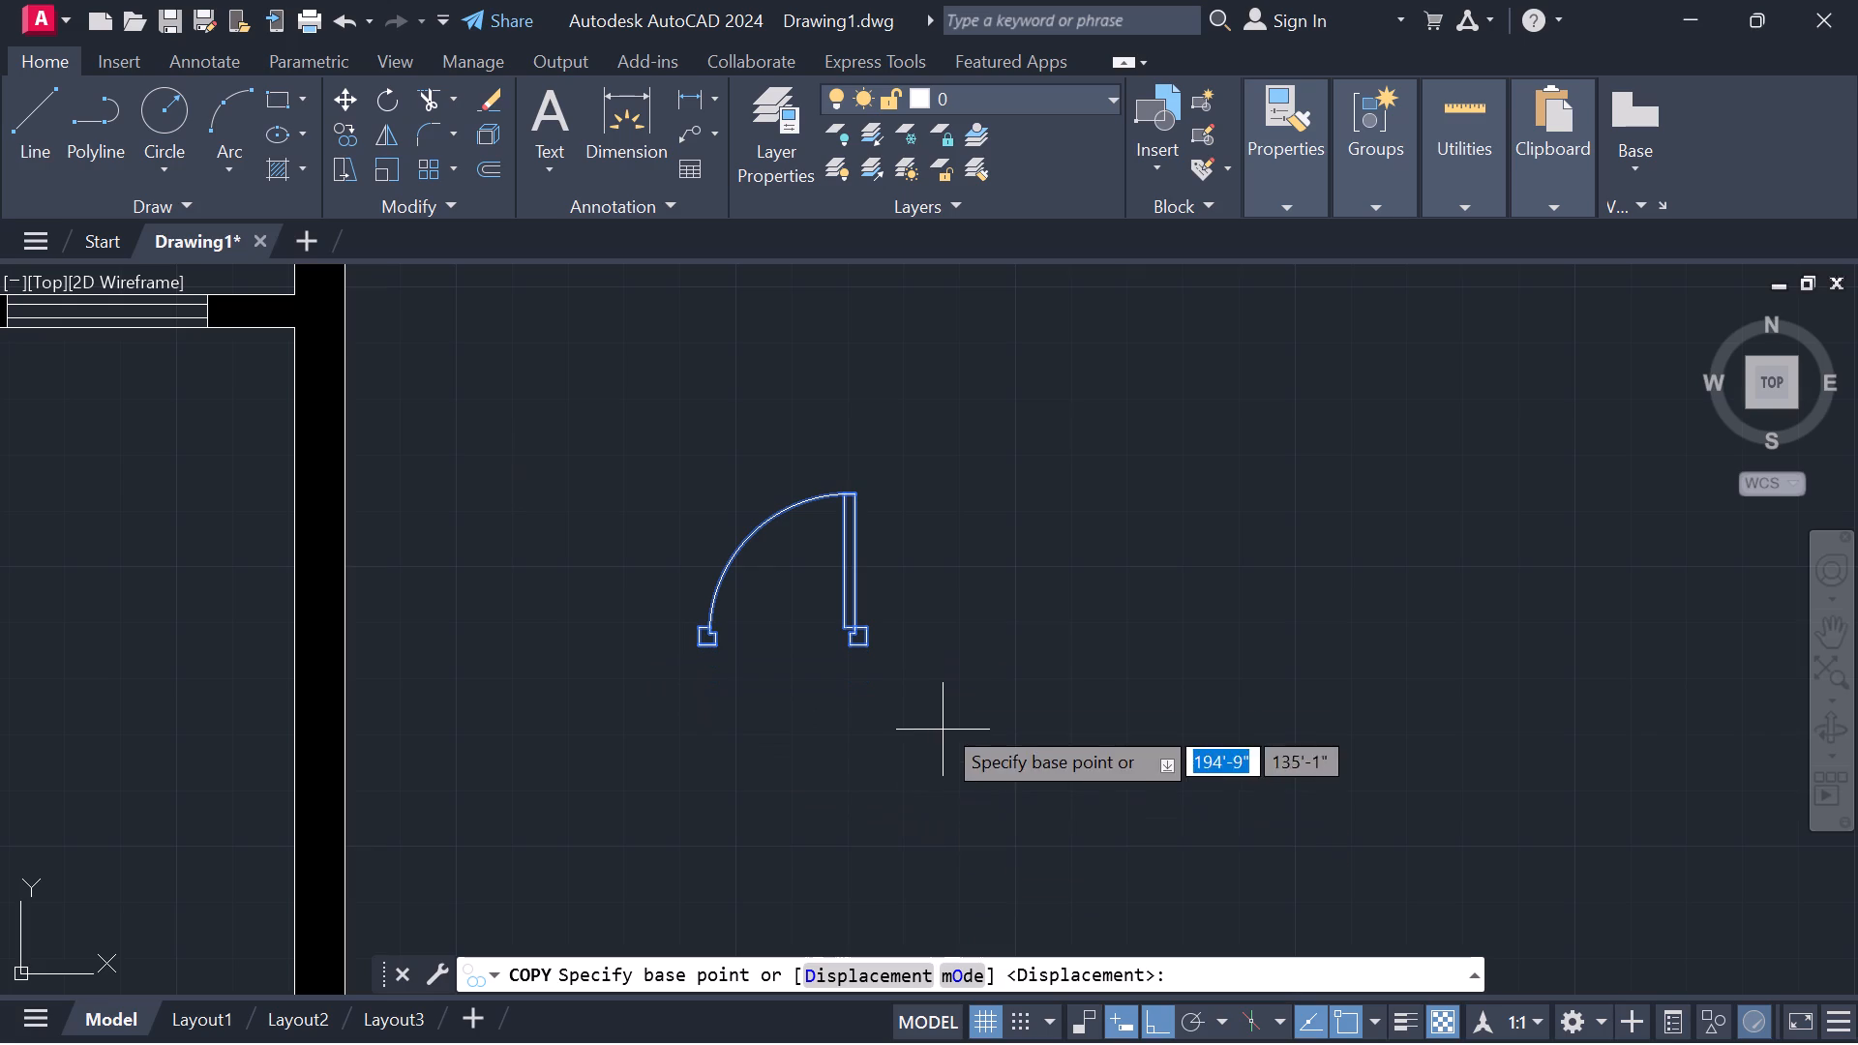
pyautogui.scroll(1, 851, 648)
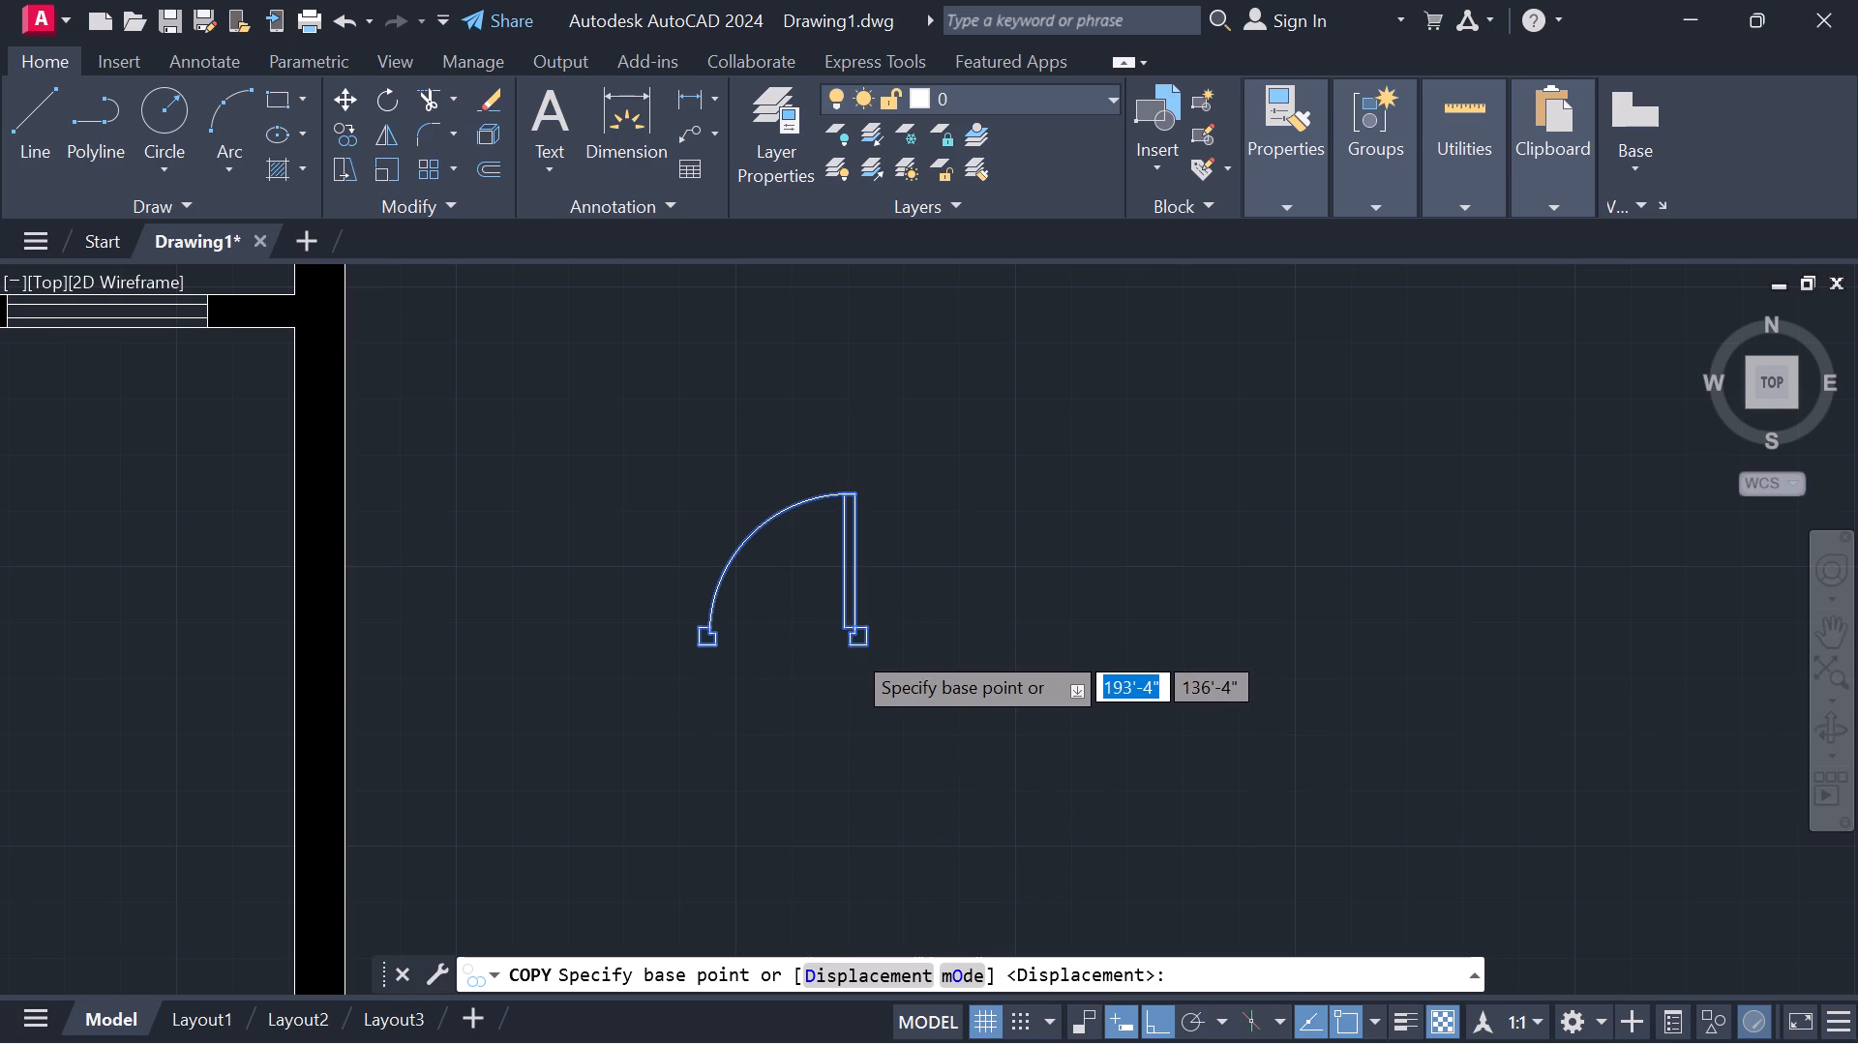
pyautogui.scroll(1, 851, 648)
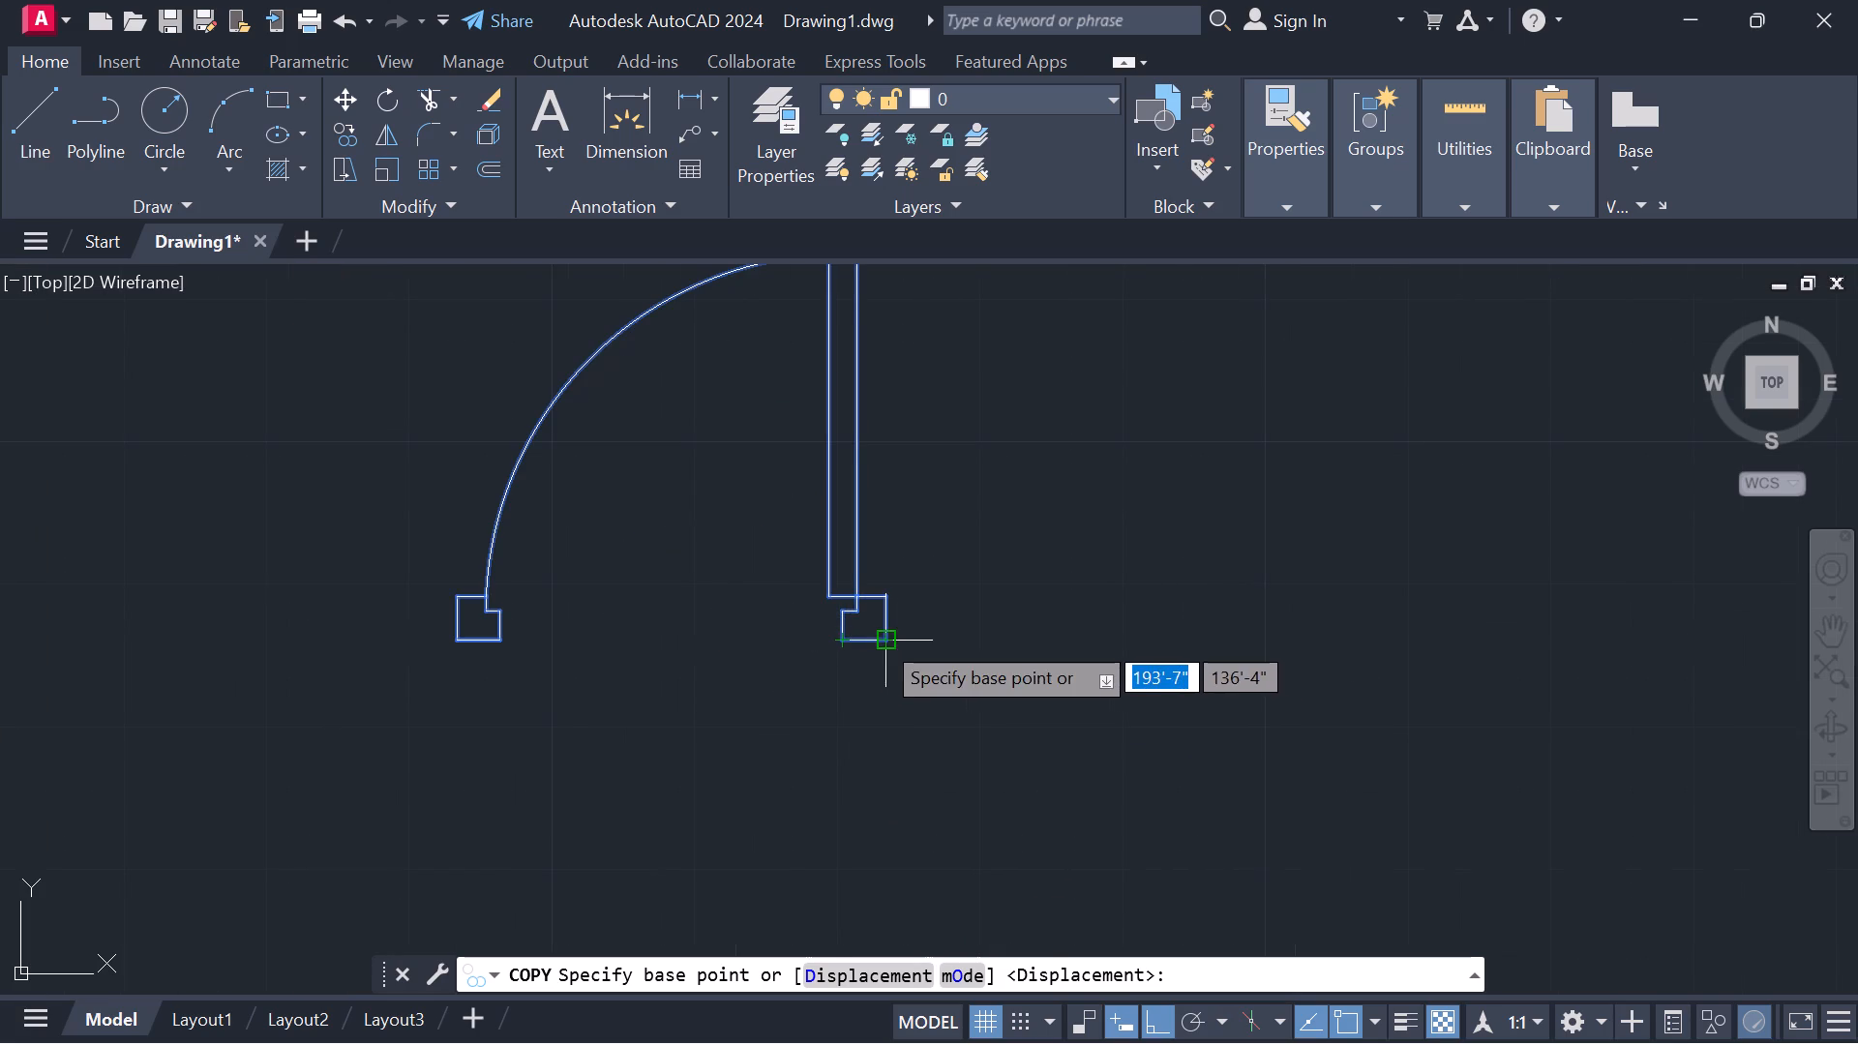
pyautogui.click(880, 639)
pyautogui.scroll(-4, 1512, 603)
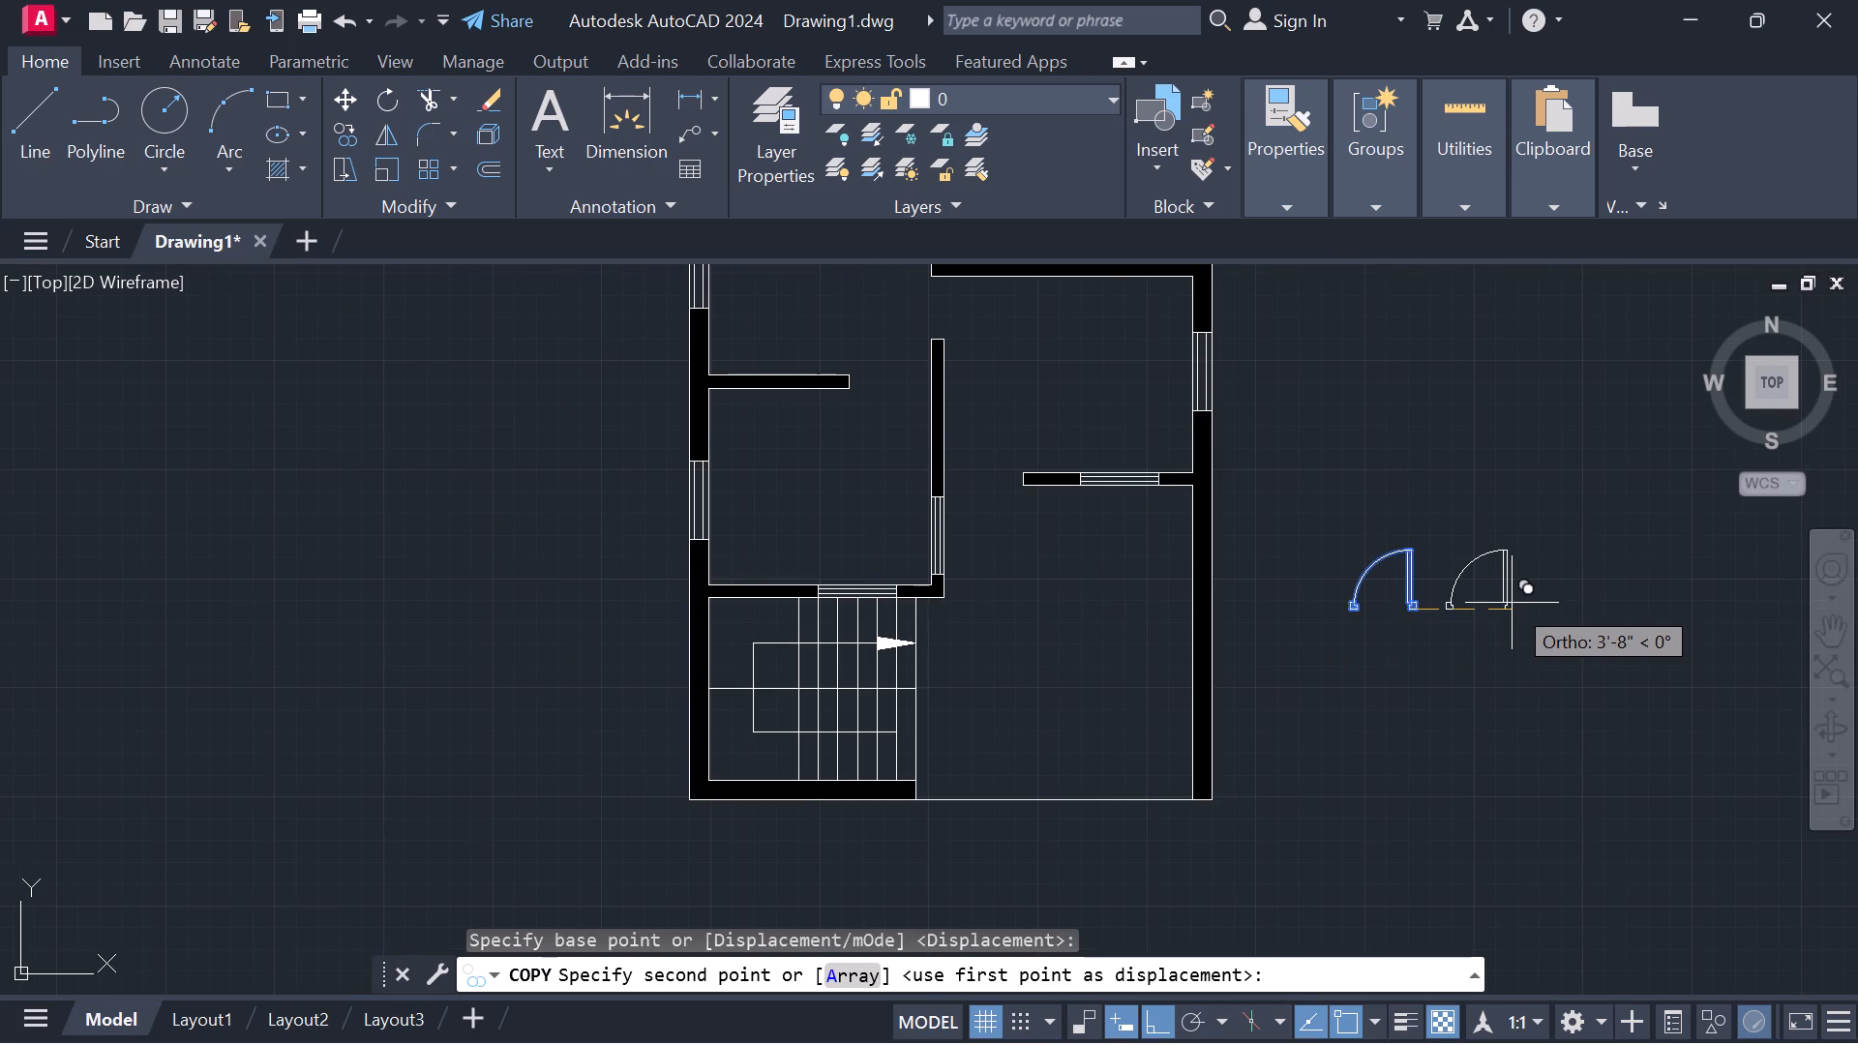
pyautogui.click(1630, 565)
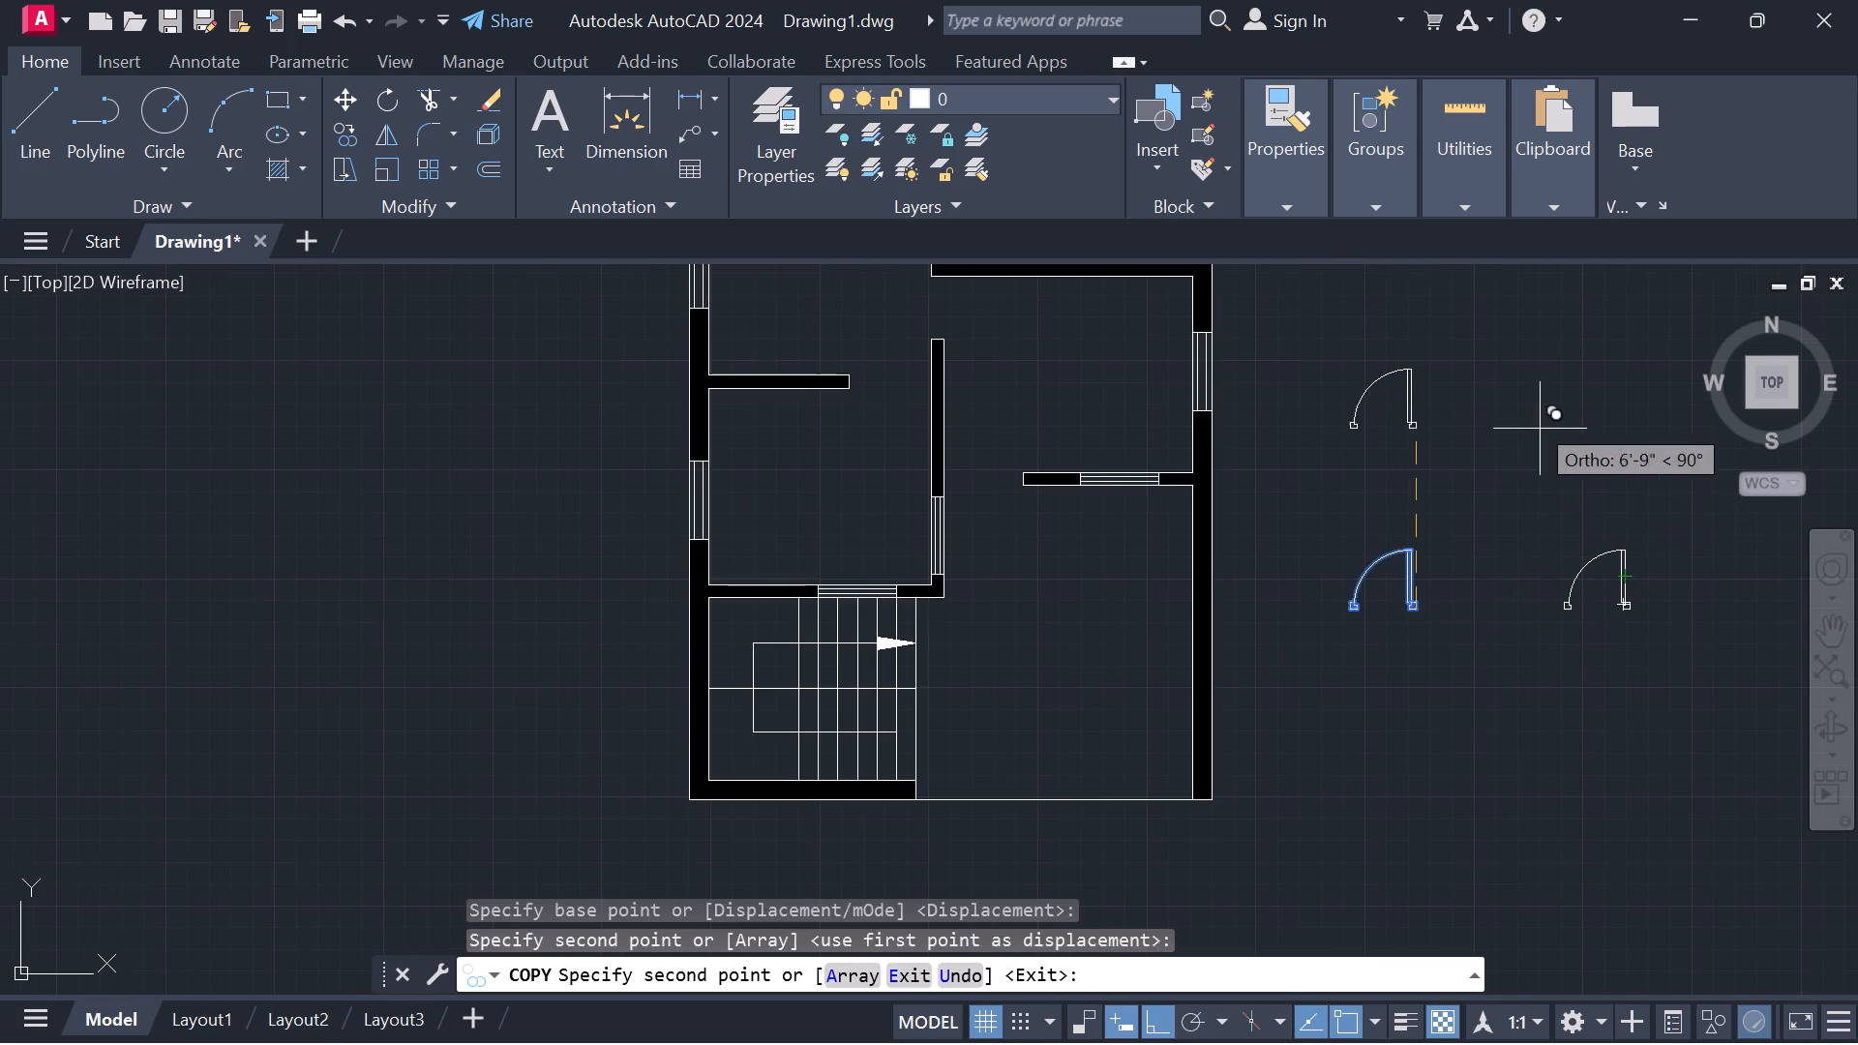
pyautogui.click(1526, 402)
pyautogui.press('Escape')
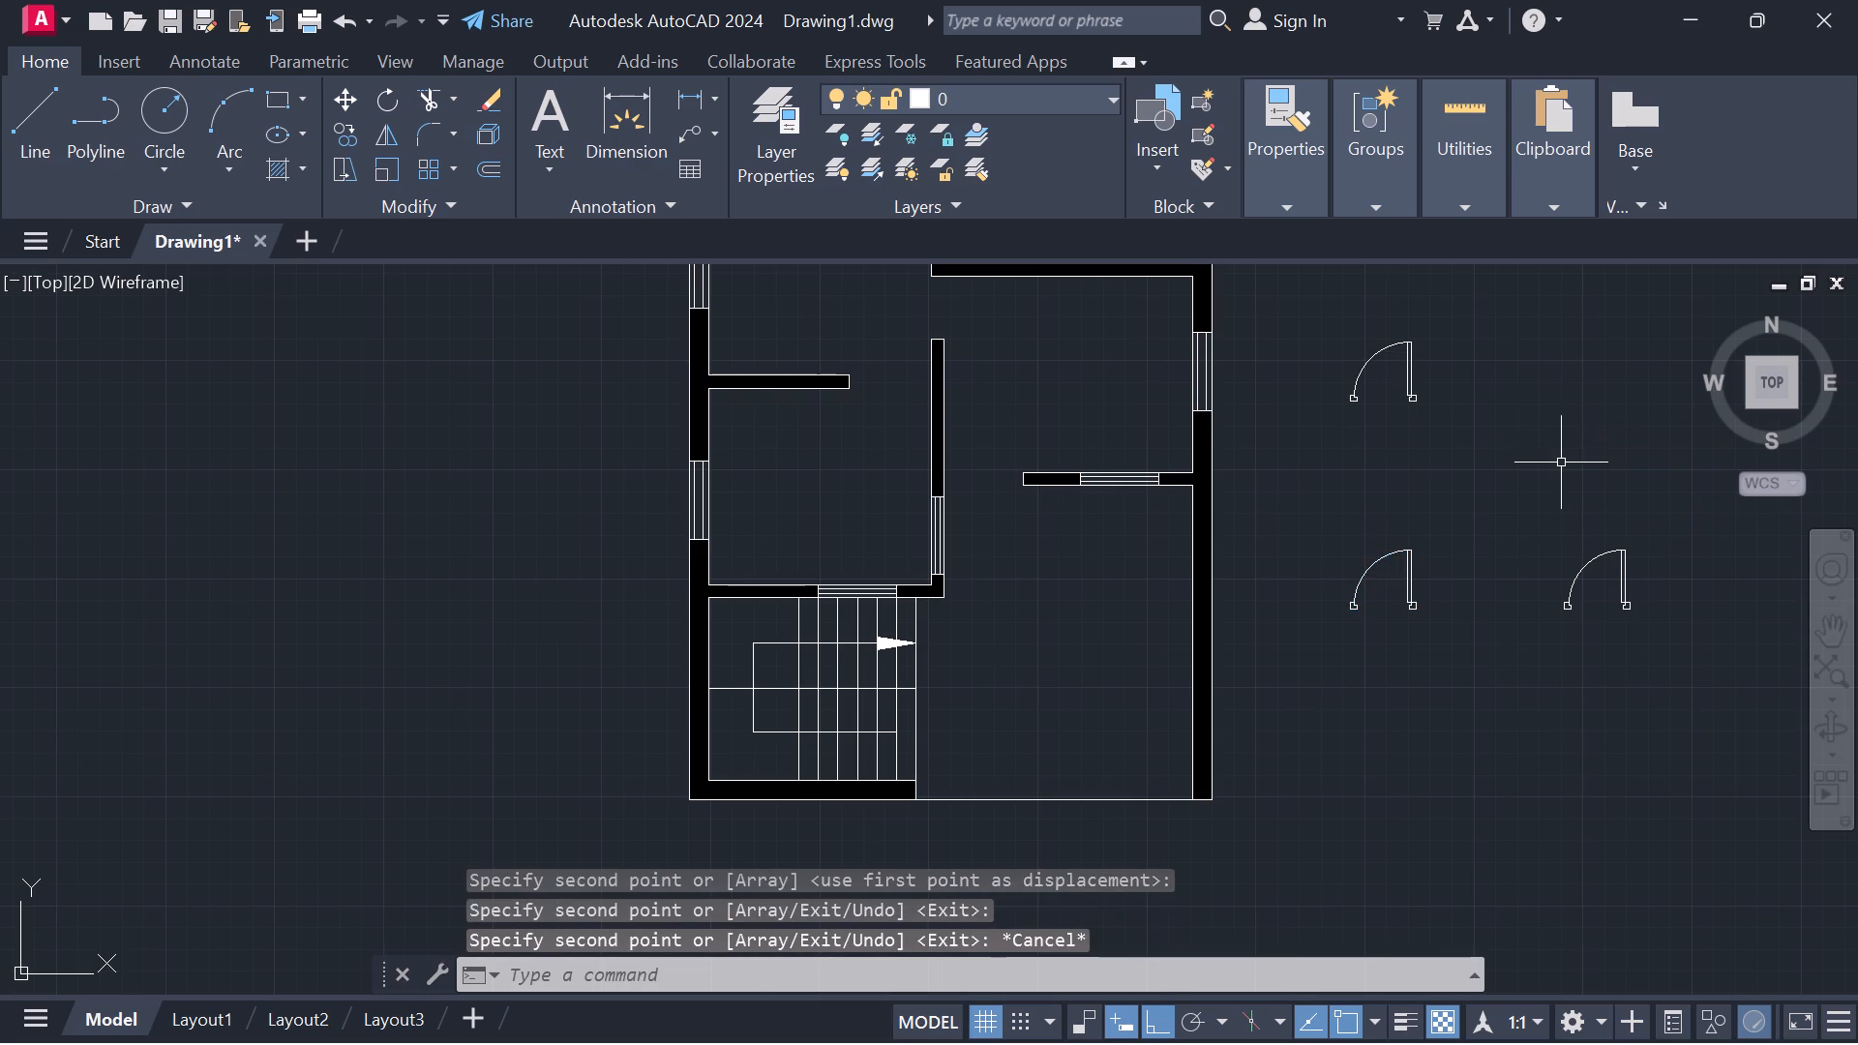
# Copy the original door's left jamb profile by its lower-left corner horizontally to the clear area beyond the right-hand door copy.
pyautogui.scroll(-1, 1561, 465)
pyautogui.moveTo(1561, 470); pyautogui.dragTo(1232, 515, button='middle')
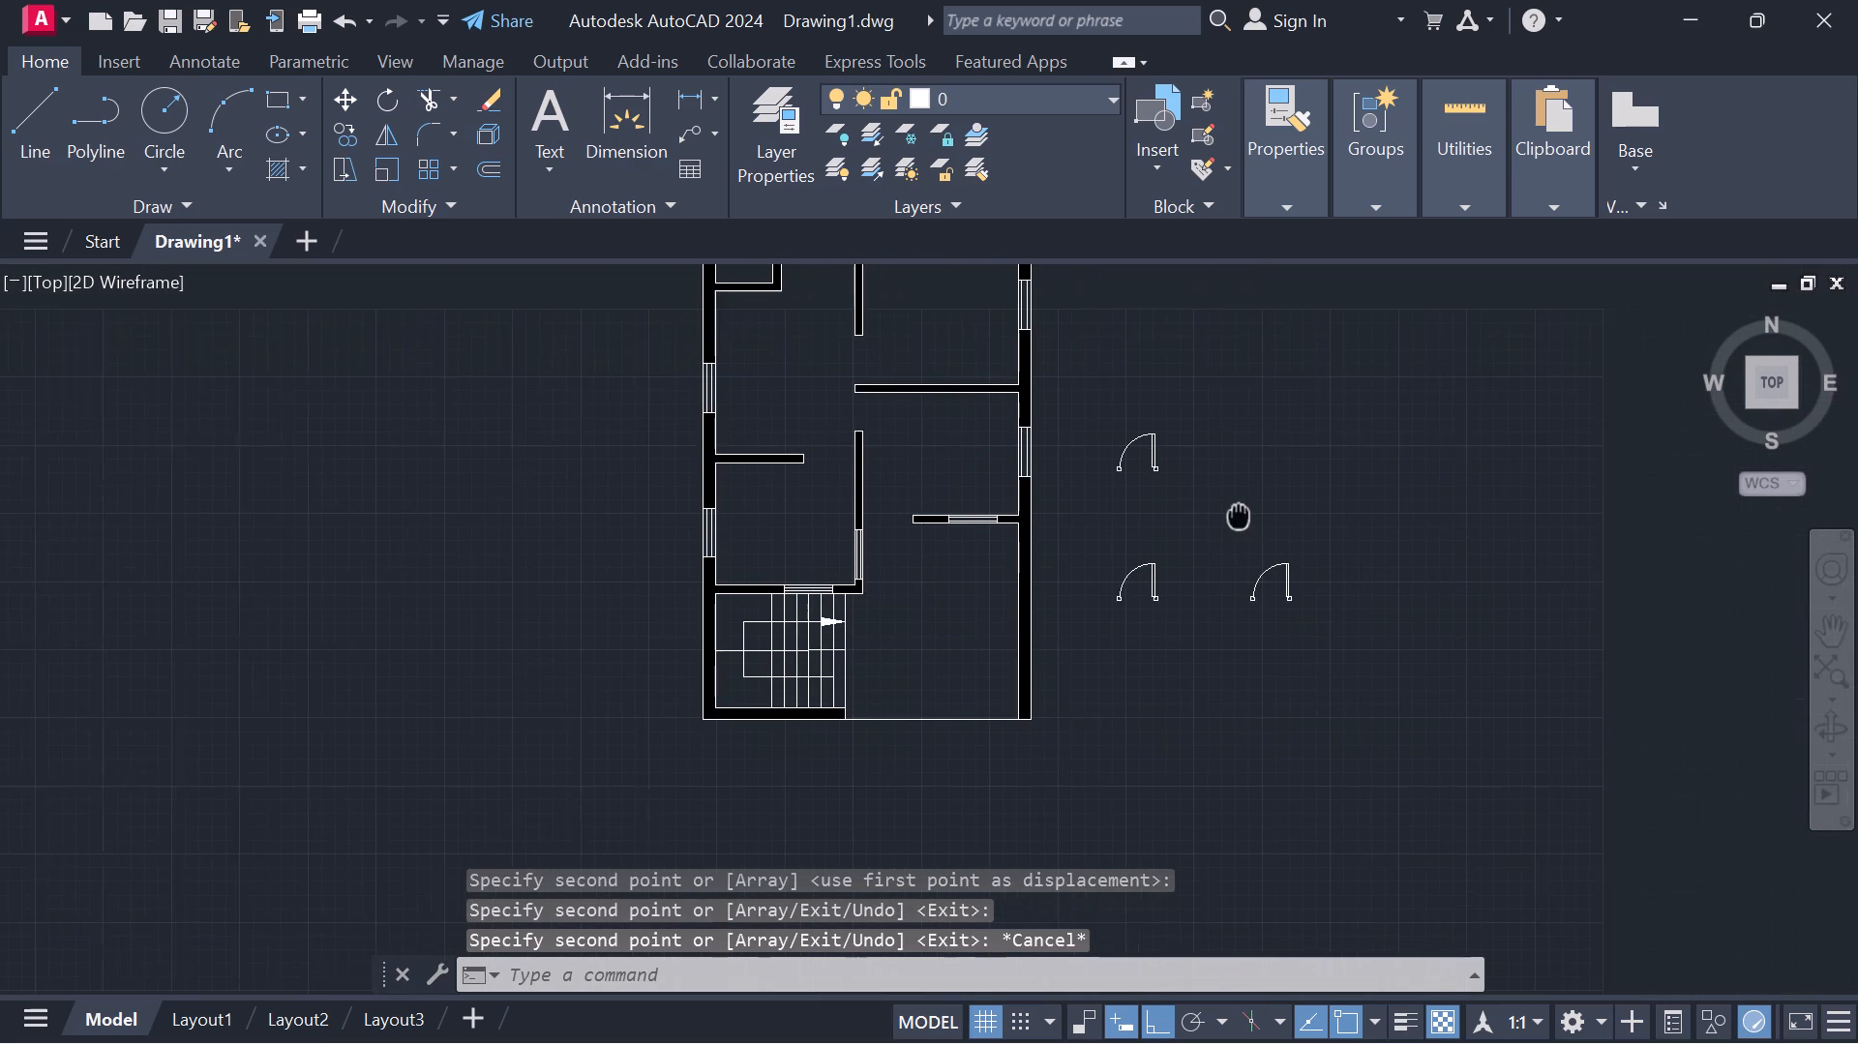
pyautogui.moveTo(1232, 515); pyautogui.dragTo(1225, 515, button='middle')
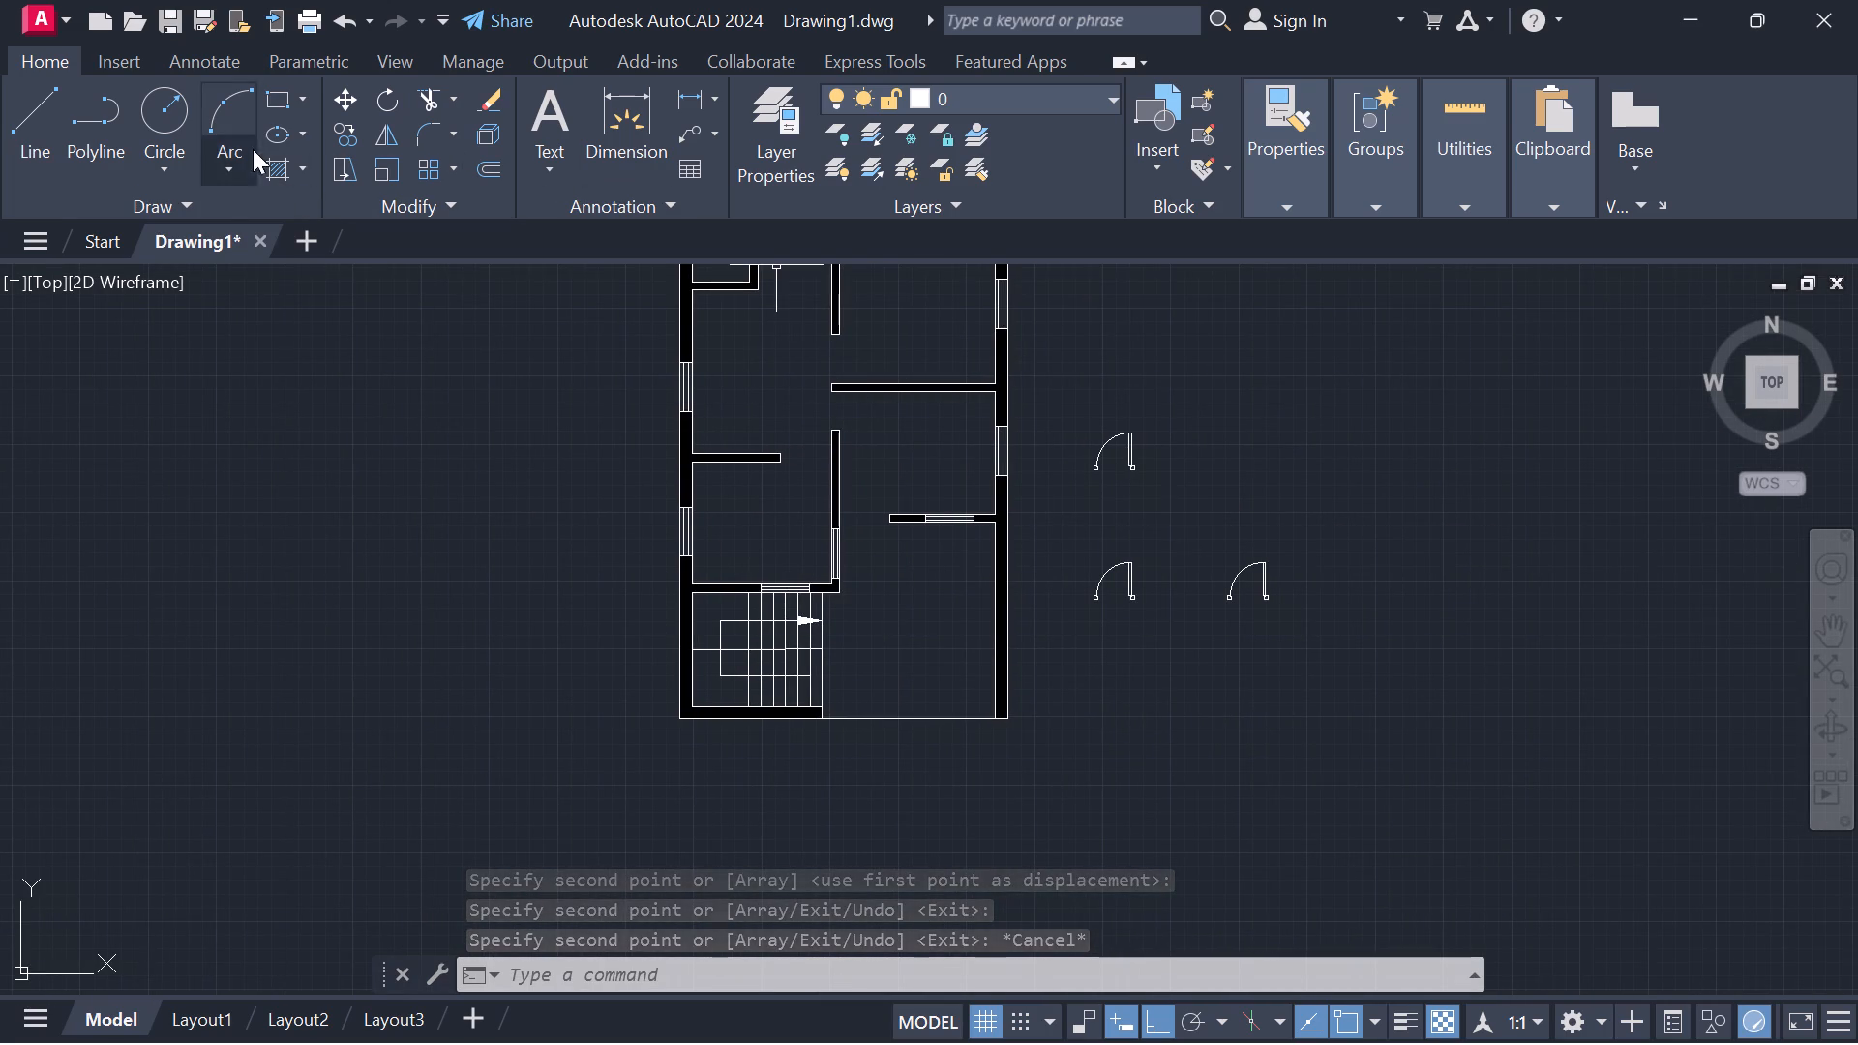
pyautogui.scroll(5, 1177, 669)
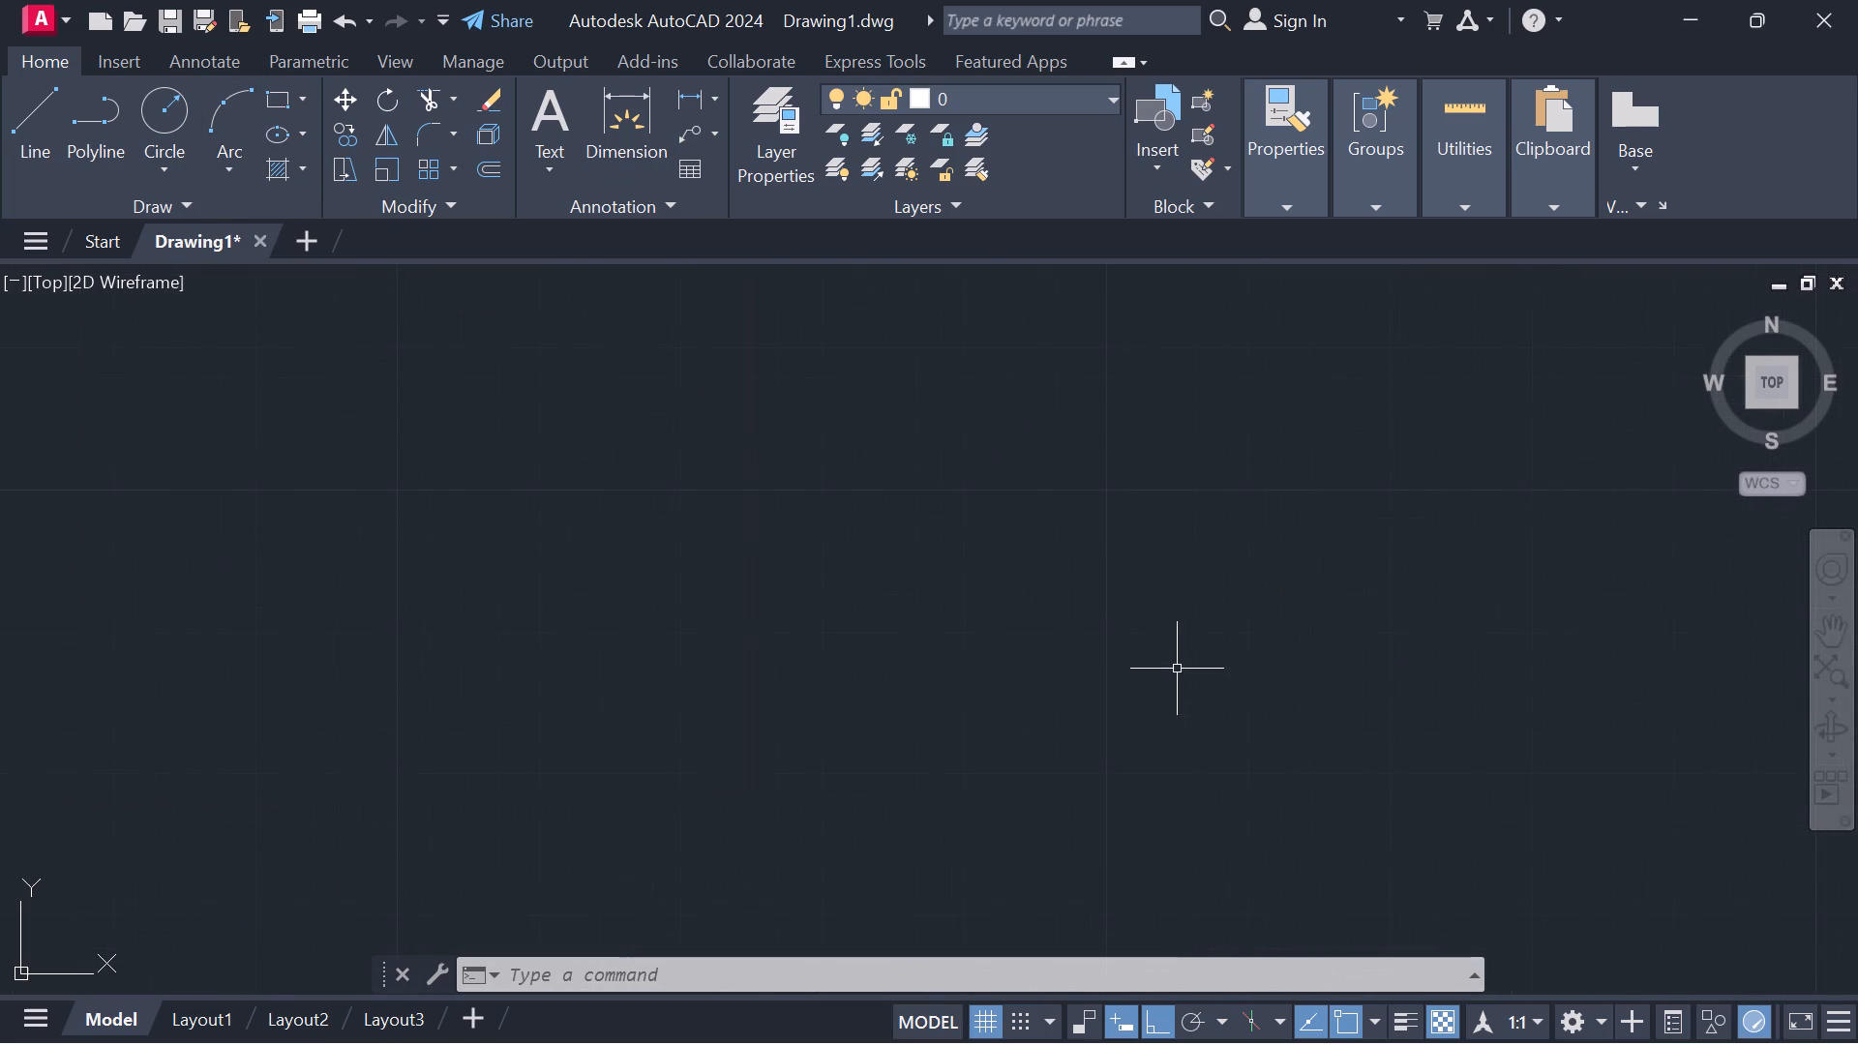
pyautogui.scroll(-3, 963, 448)
pyautogui.moveTo(846, 385); pyautogui.dragTo(1336, 807, button='middle')
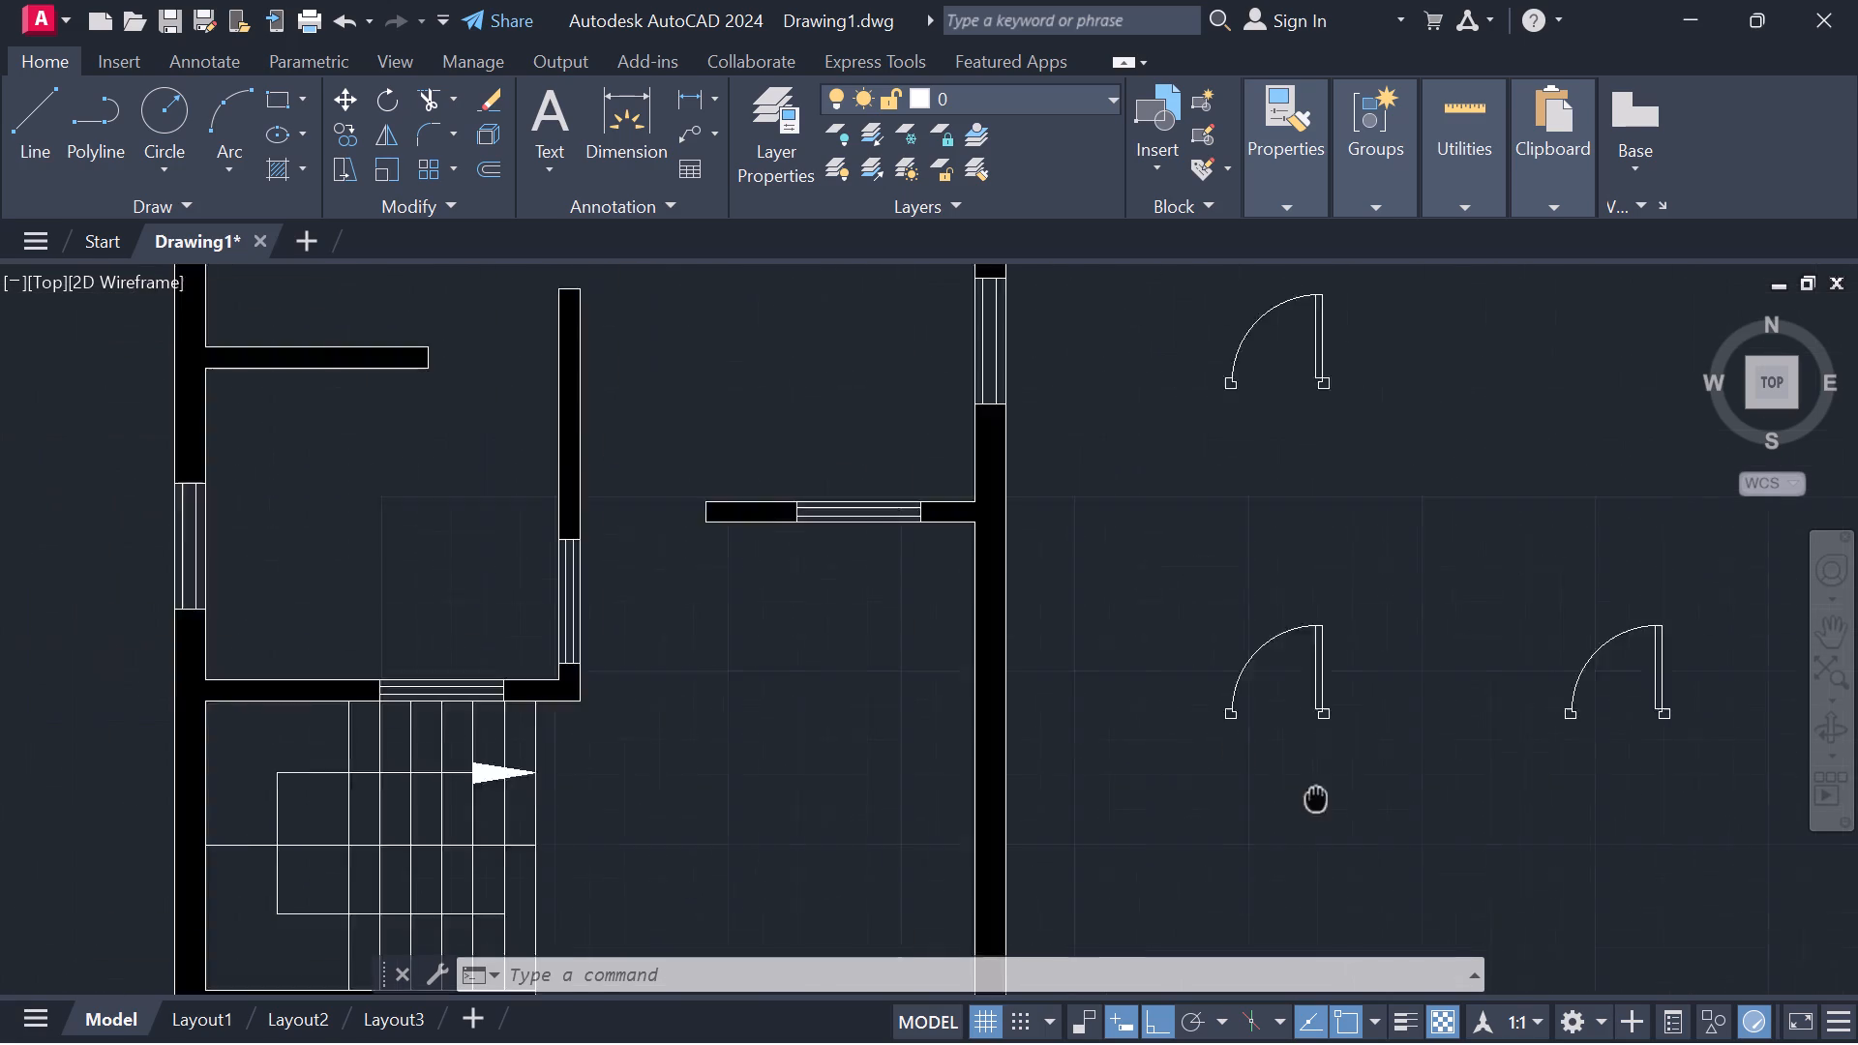
pyautogui.moveTo(1336, 807); pyautogui.dragTo(1337, 808, button='middle')
pyautogui.scroll(5, 1327, 784)
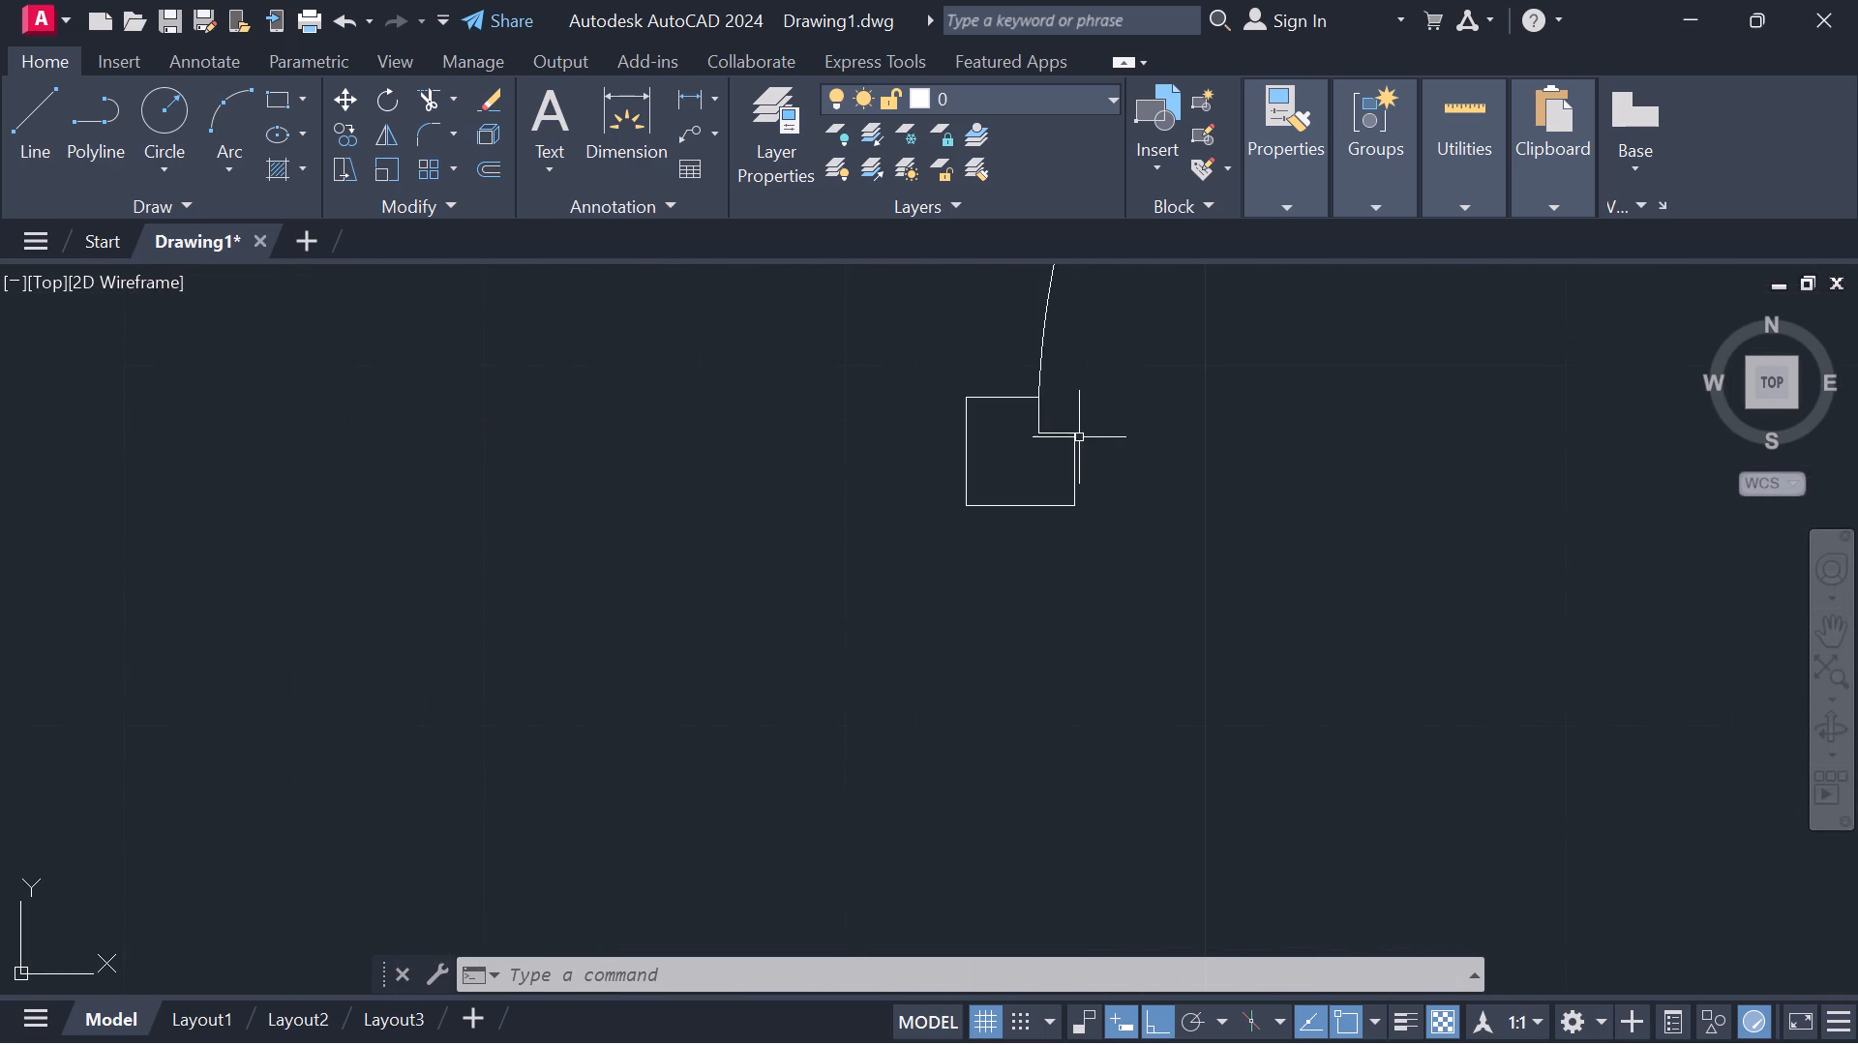
pyautogui.moveTo(1087, 414); pyautogui.dragTo(961, 425)
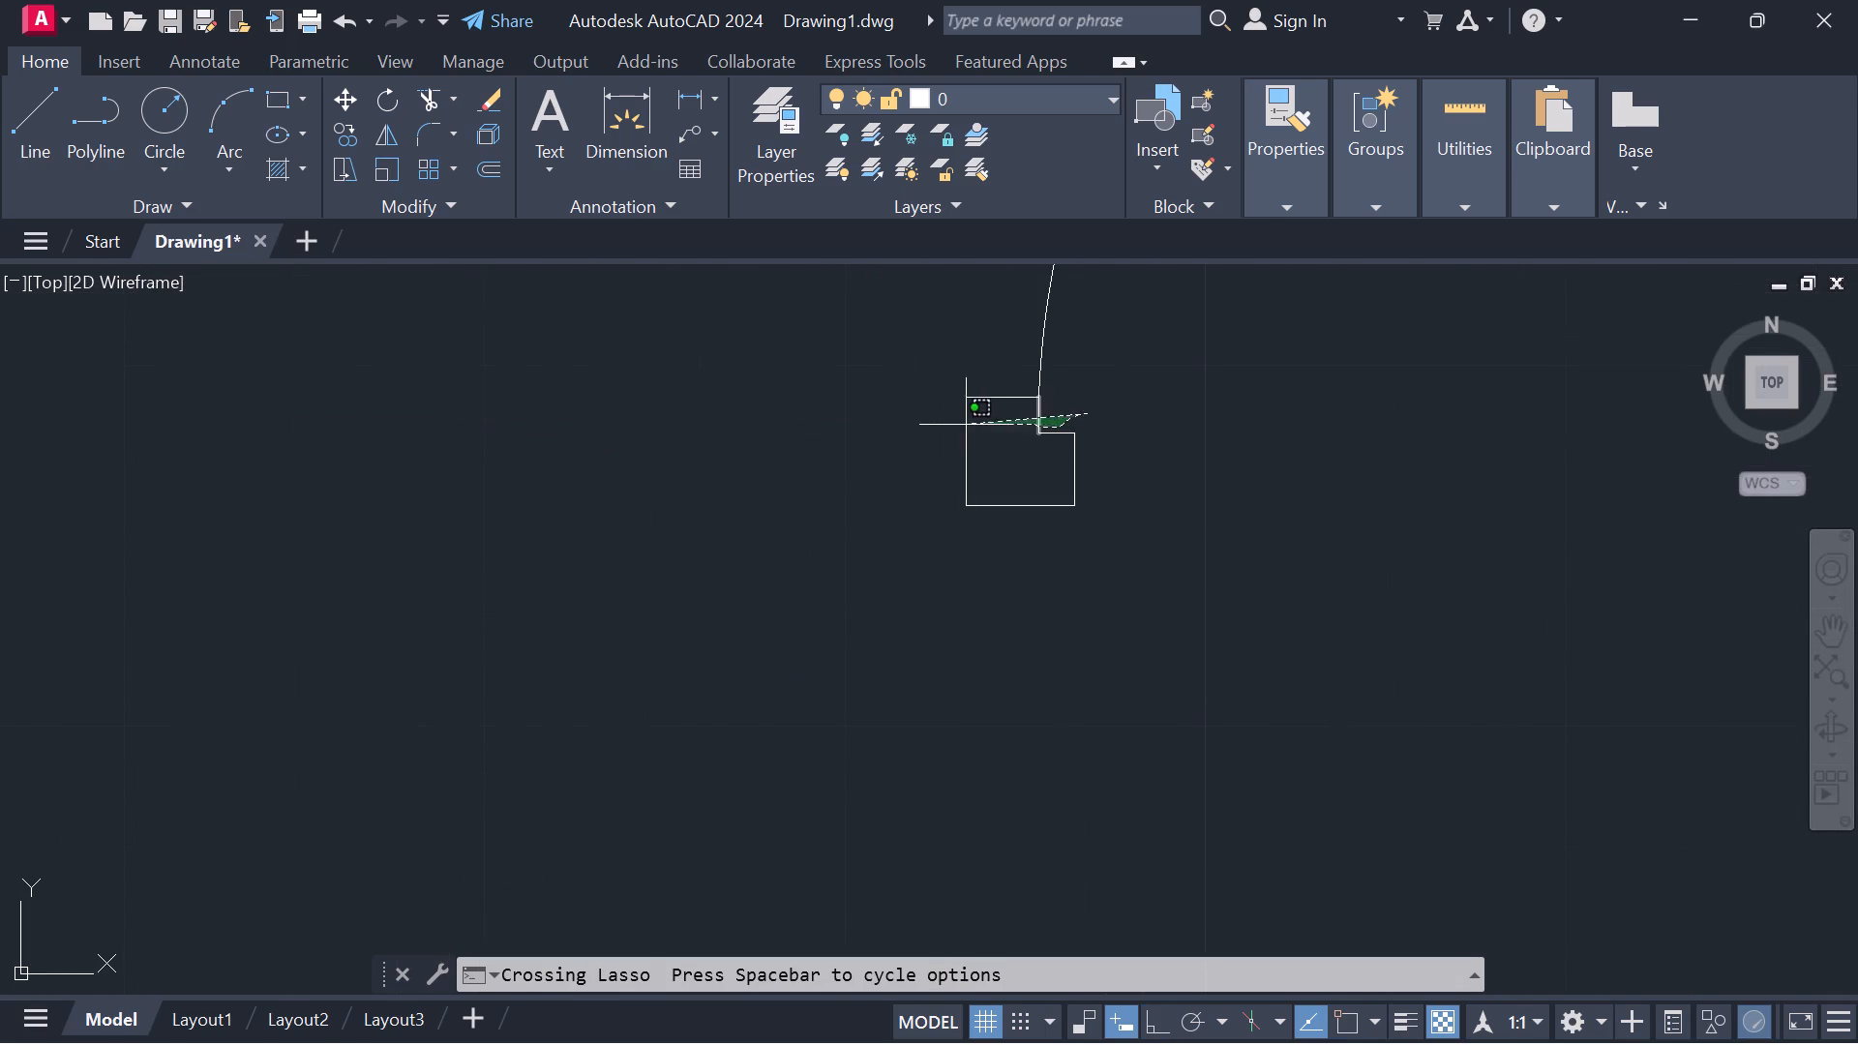
pyautogui.moveTo(961, 425); pyautogui.dragTo(1259, 596)
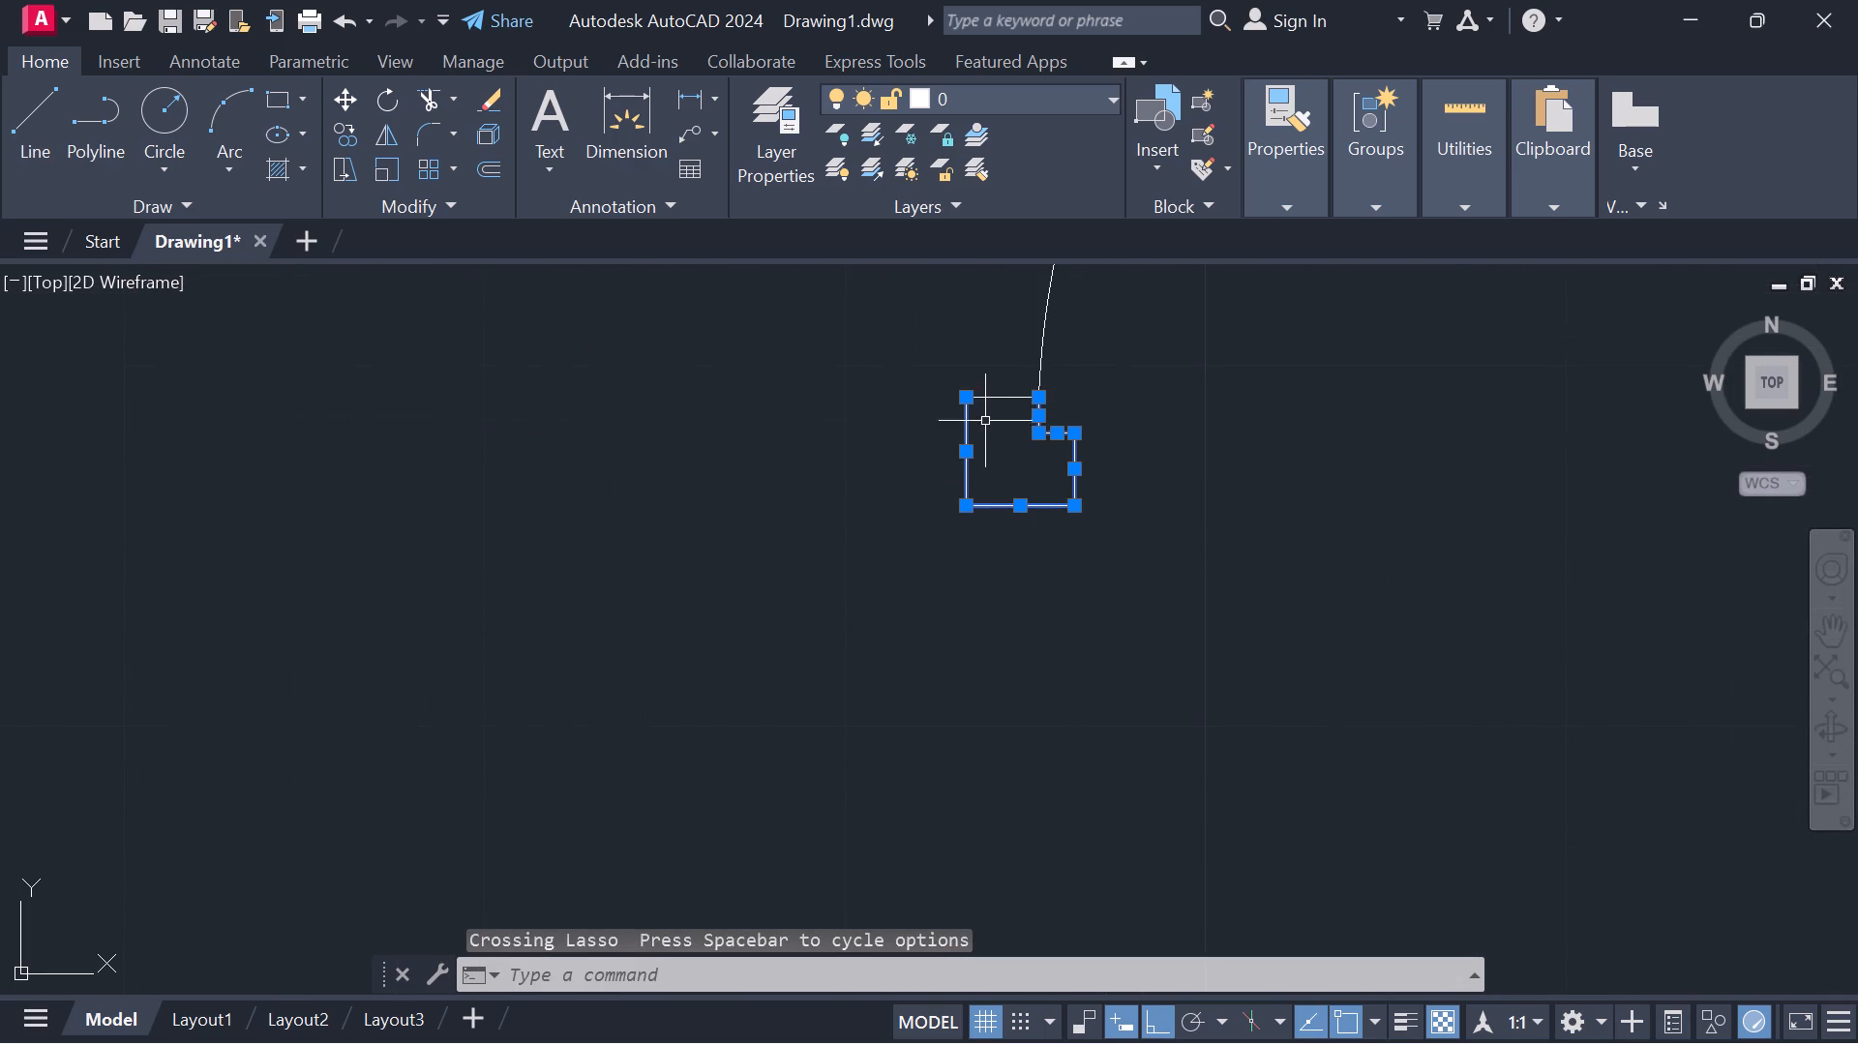
pyautogui.click(994, 400)
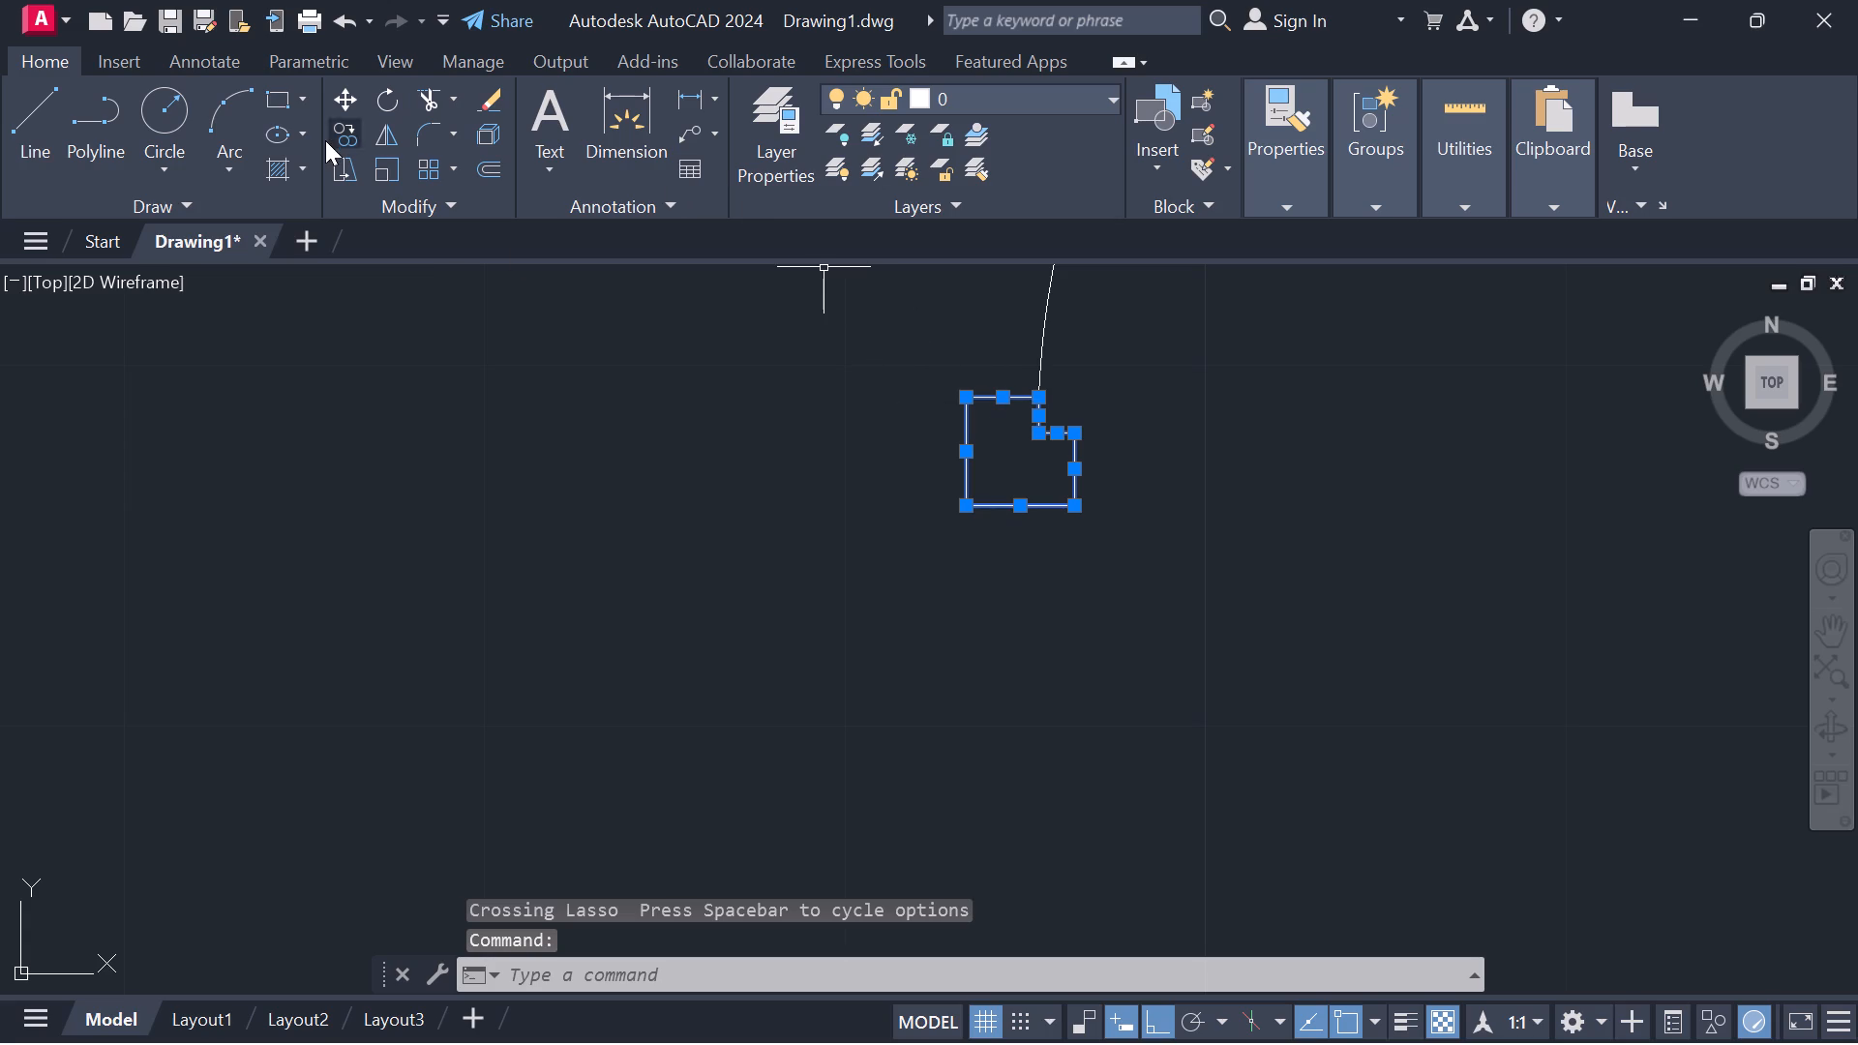
pyautogui.click(338, 127)
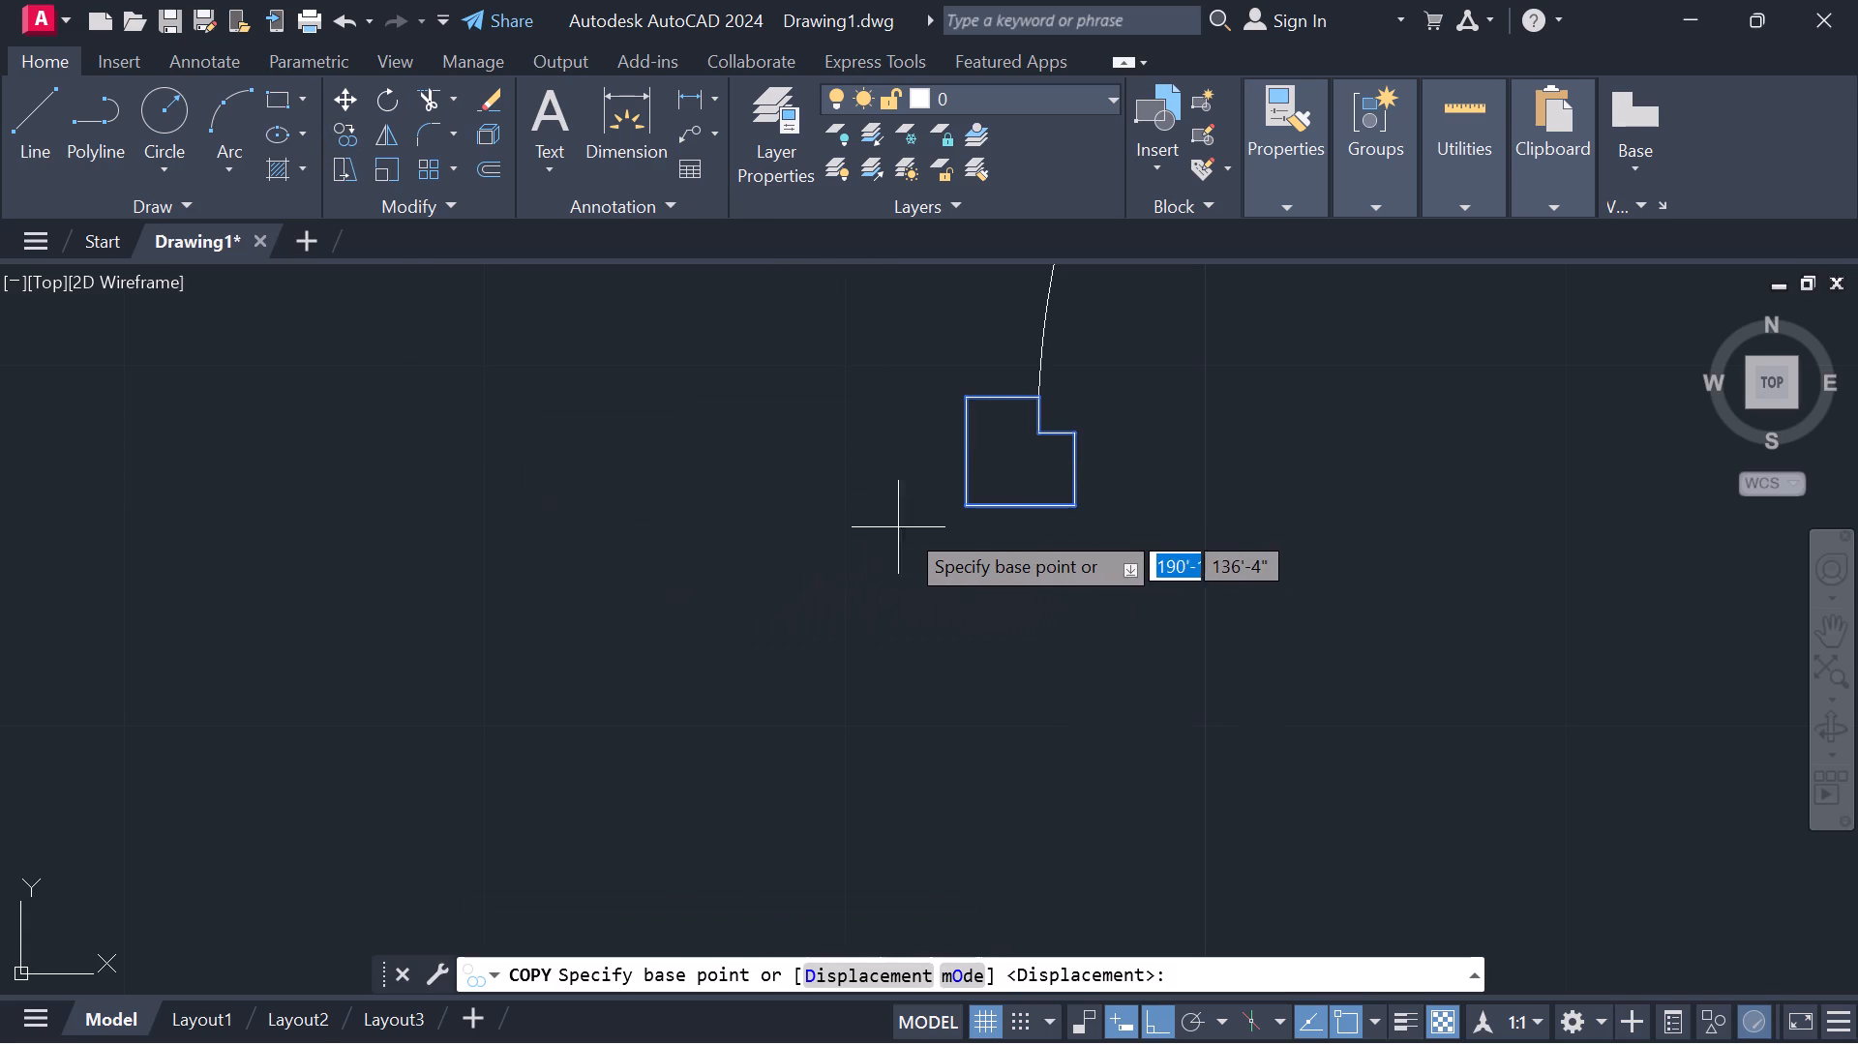
pyautogui.click(973, 511)
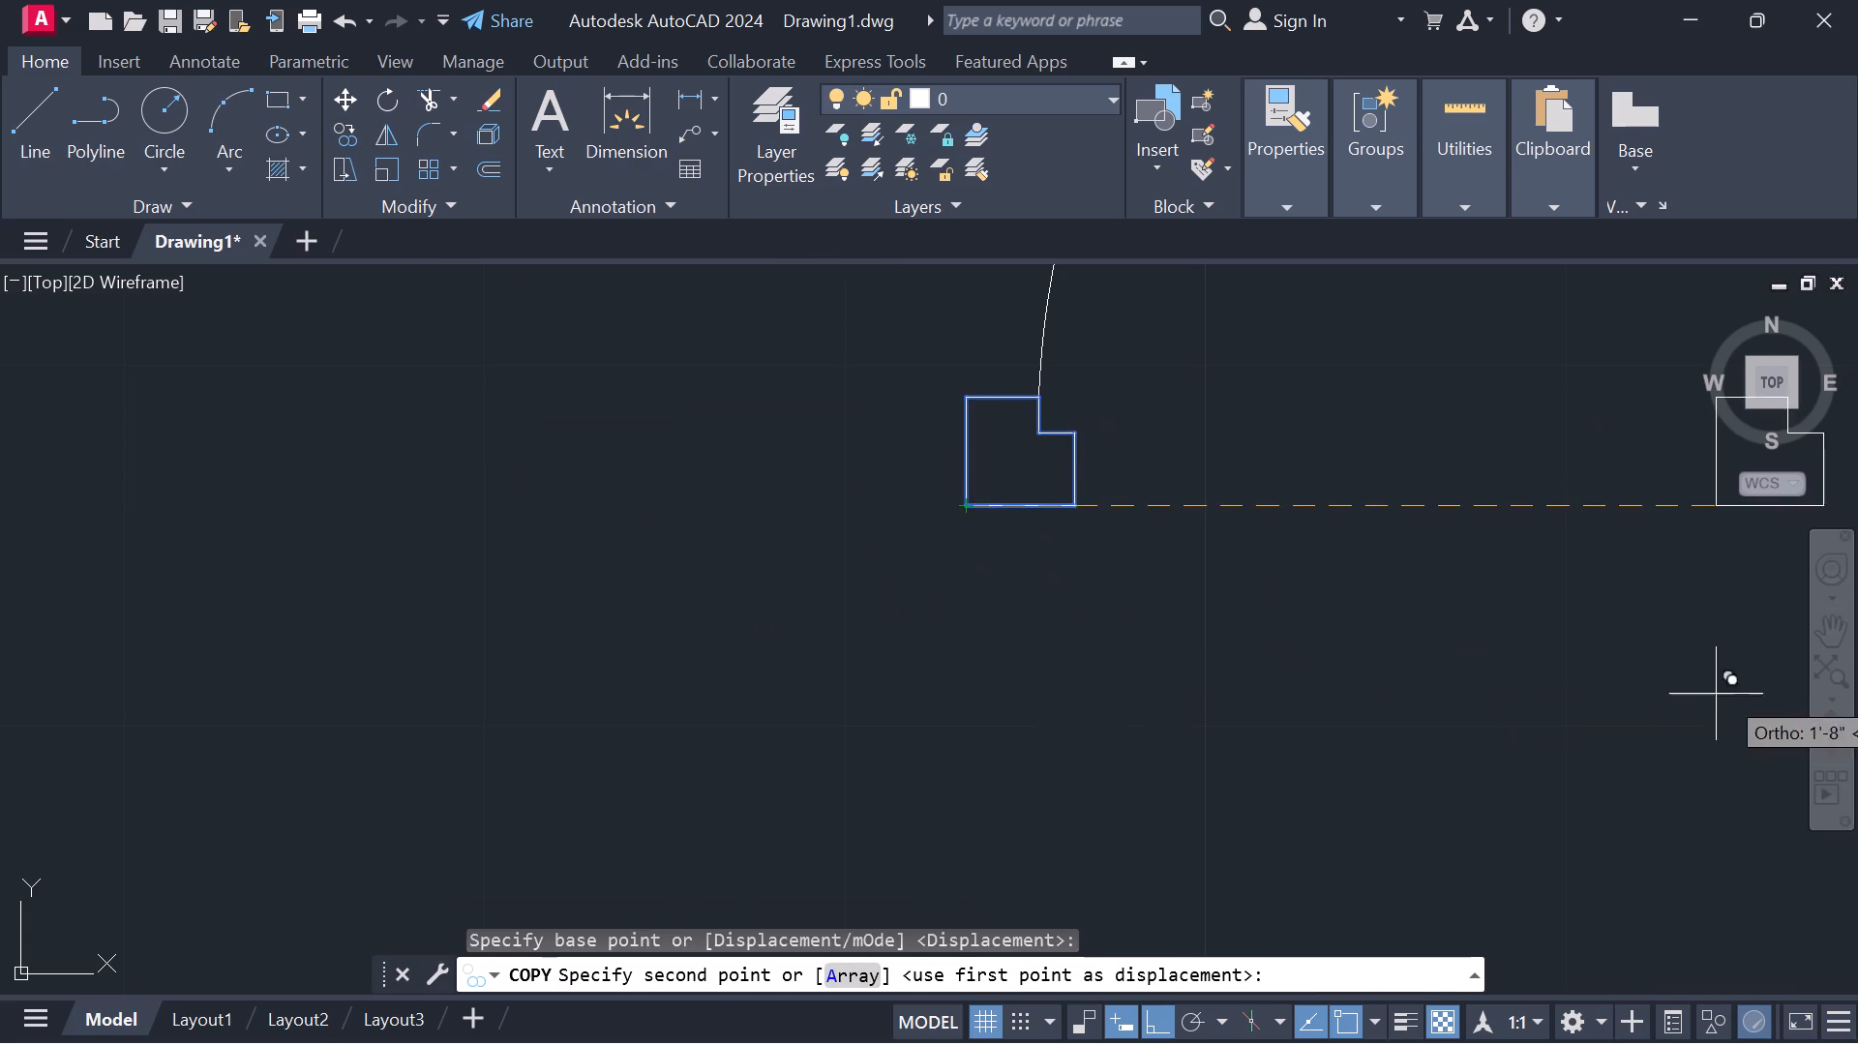
pyautogui.scroll(-2, 1772, 724)
pyautogui.moveTo(1775, 727); pyautogui.dragTo(819, 572, button='middle')
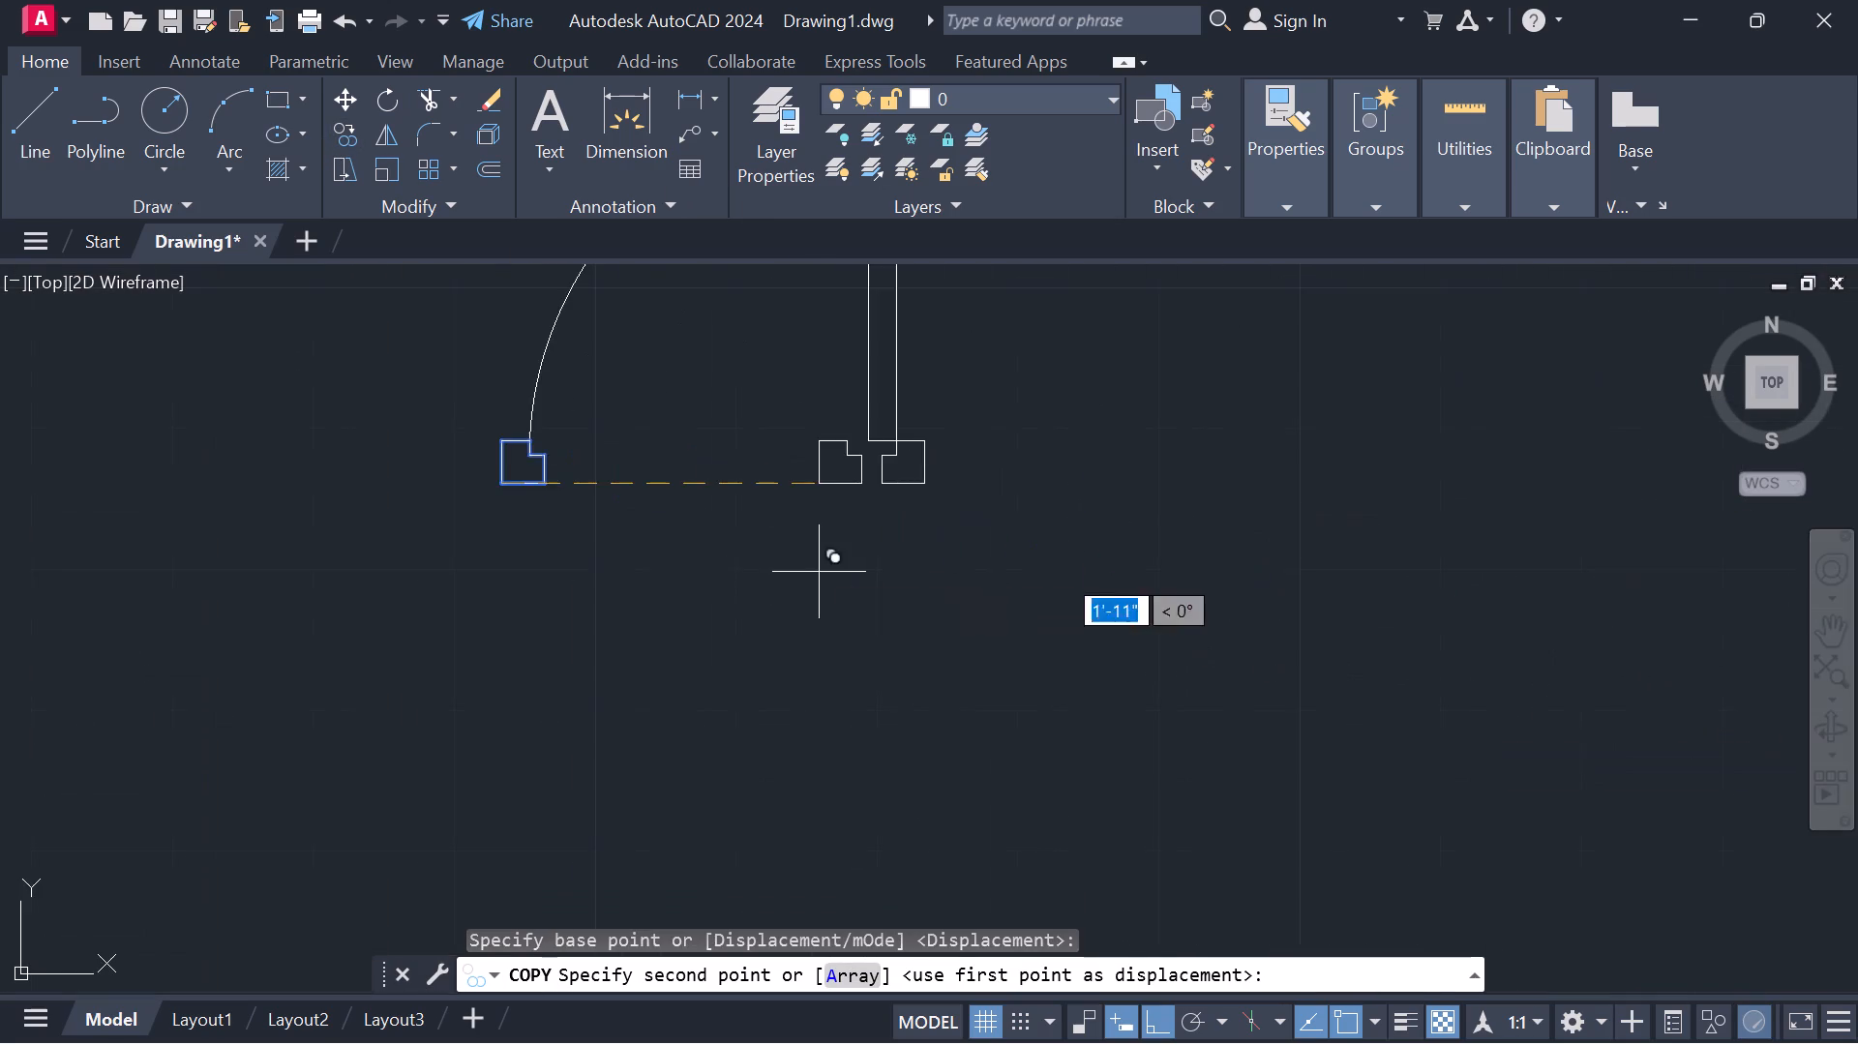
pyautogui.scroll(-3, 958, 638)
pyautogui.moveTo(1483, 702); pyautogui.dragTo(763, 463, button='middle')
pyautogui.click(974, 530)
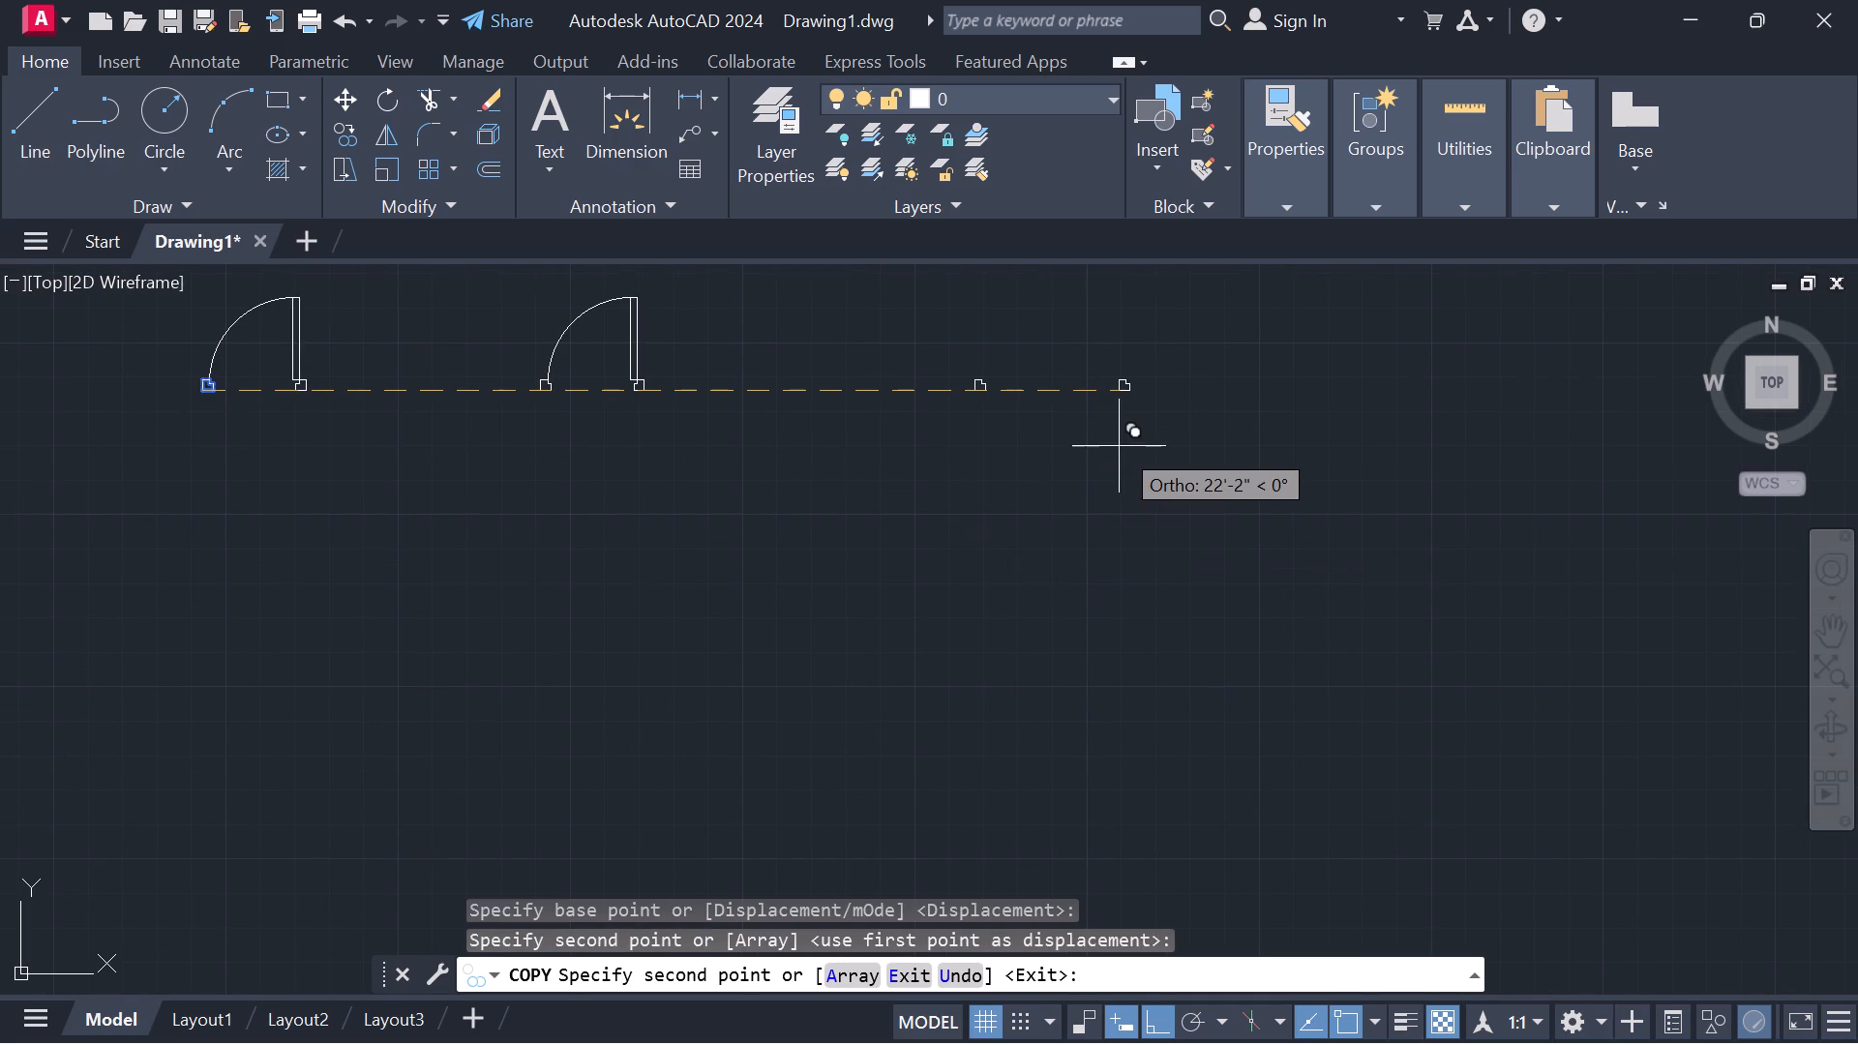
pyautogui.press('Escape')
# Draw a 3' horizontal line rightward from the copied jamb profile's lower-left corner for the wider door's width.
pyautogui.scroll(3, 981, 393)
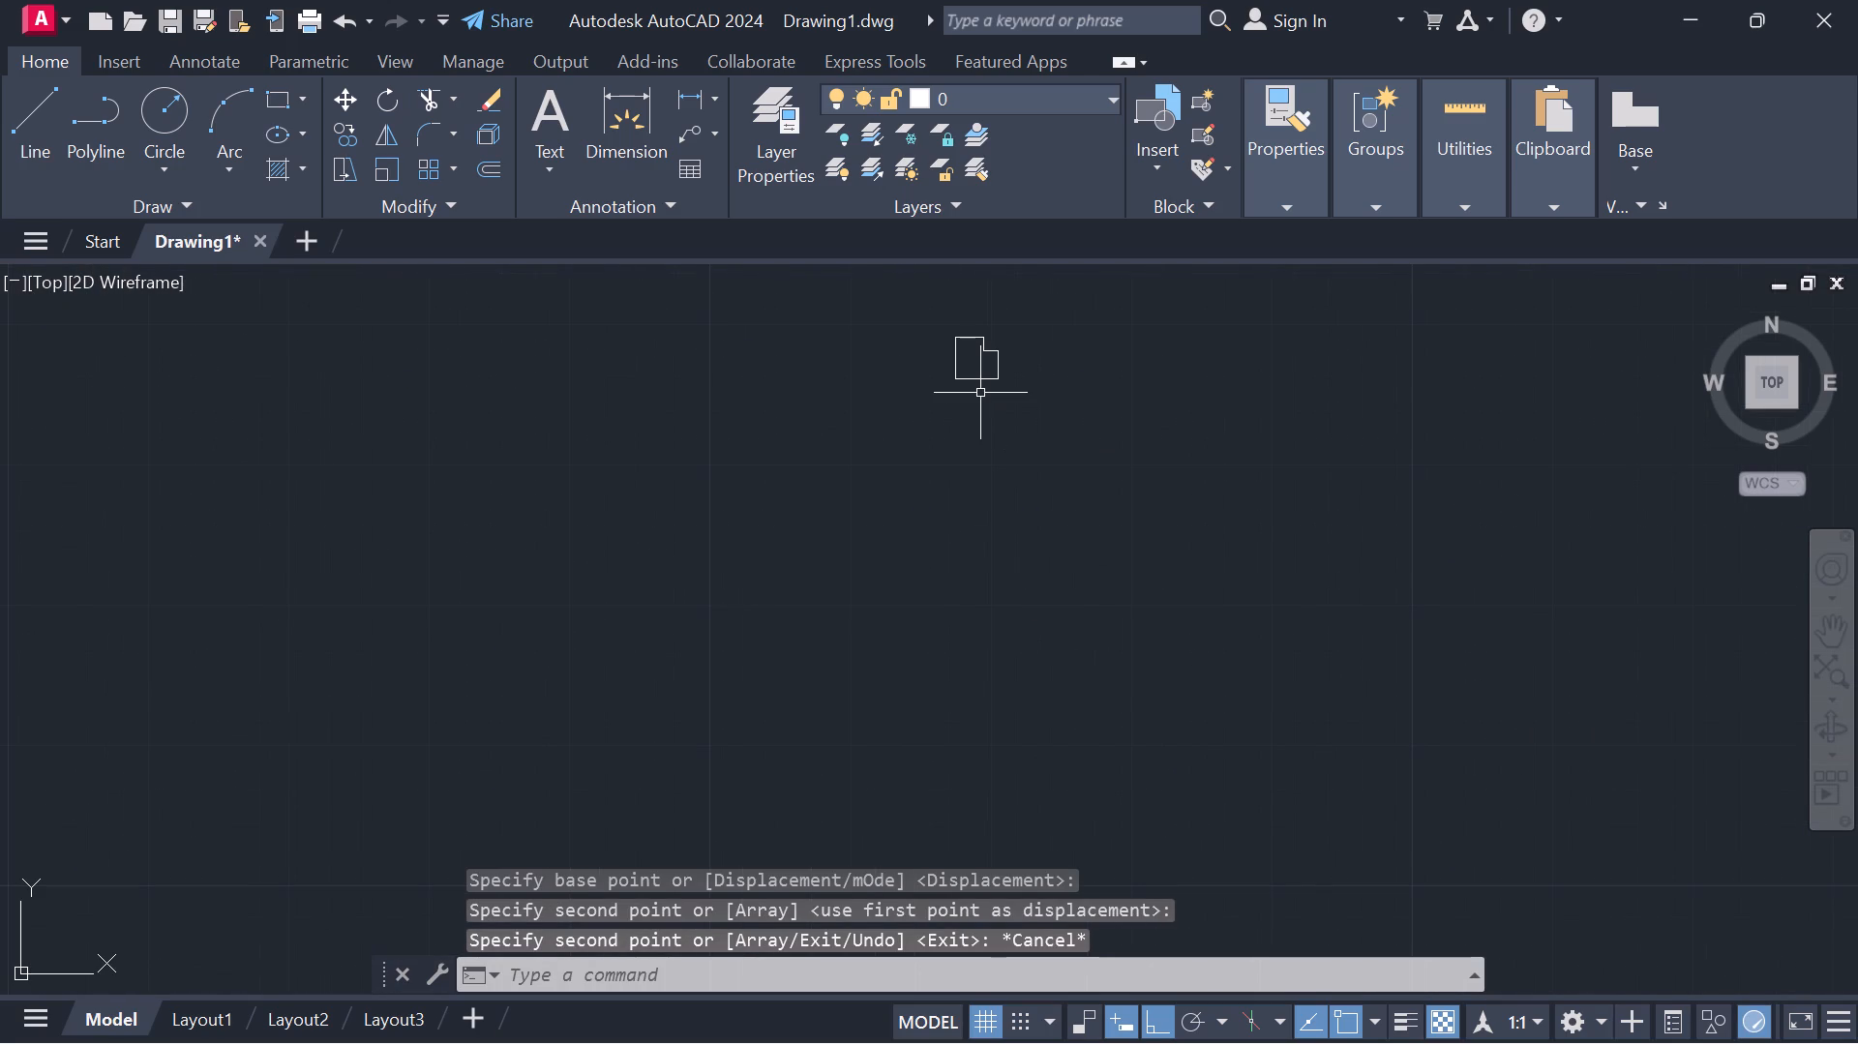
pyautogui.write('L')
pyautogui.press('space')
pyautogui.click(962, 379)
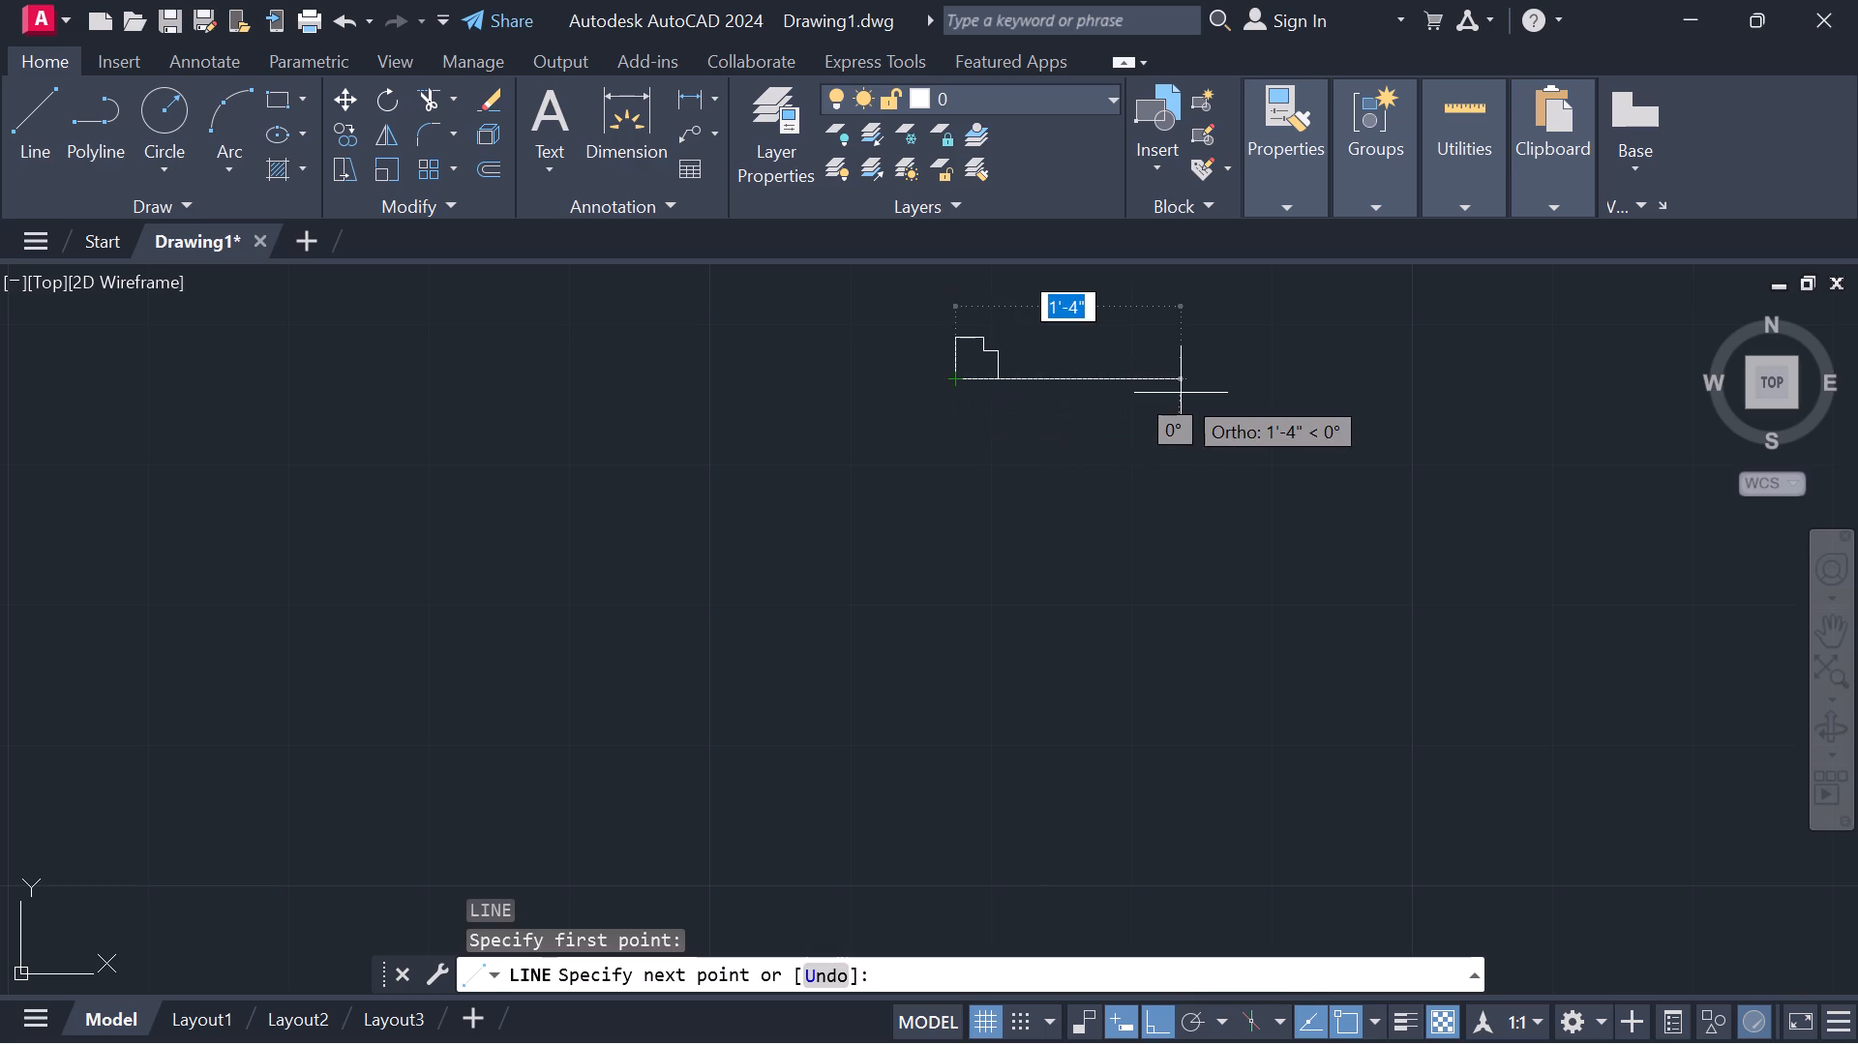
pyautogui.press('3')
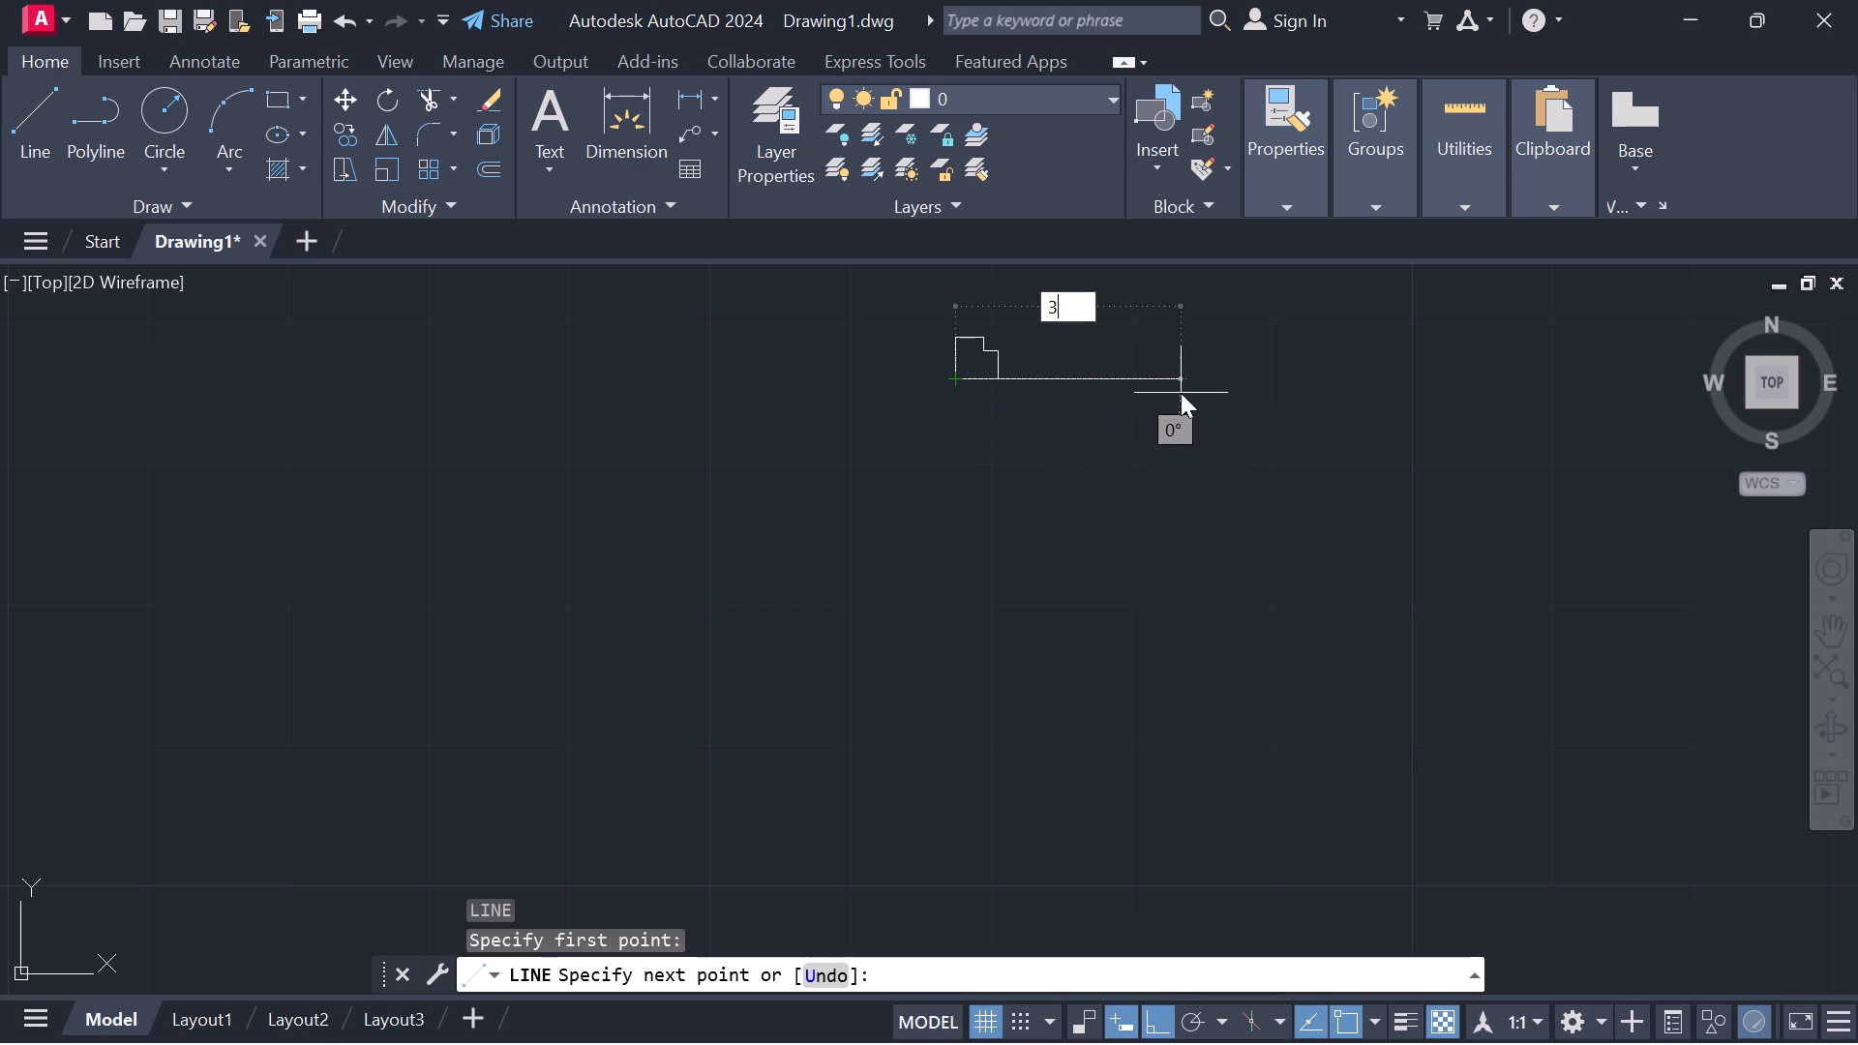
pyautogui.press("'")
pyautogui.press('Return')
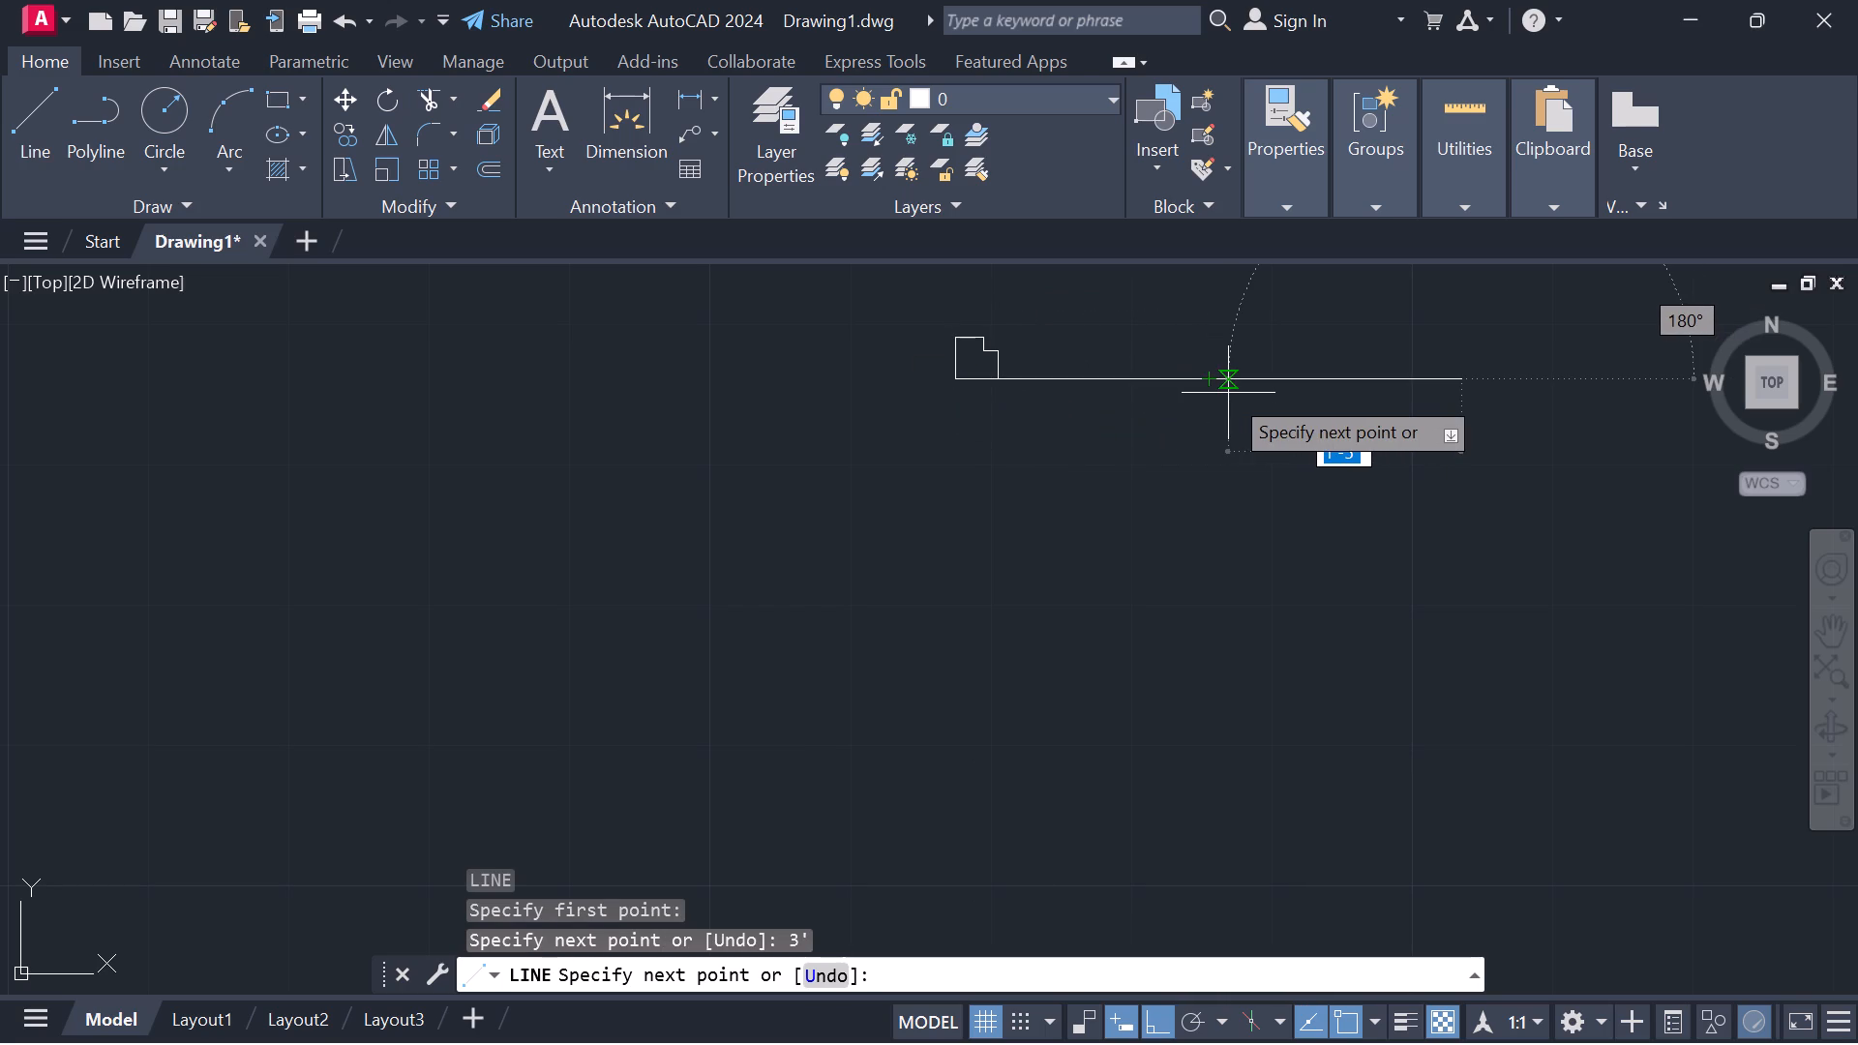
pyautogui.press('Escape')
# Mirror the left jamb profile about a vertical axis through the 3' base line's midpoint, keeping the original.
pyautogui.moveTo(1033, 364); pyautogui.dragTo(1009, 364)
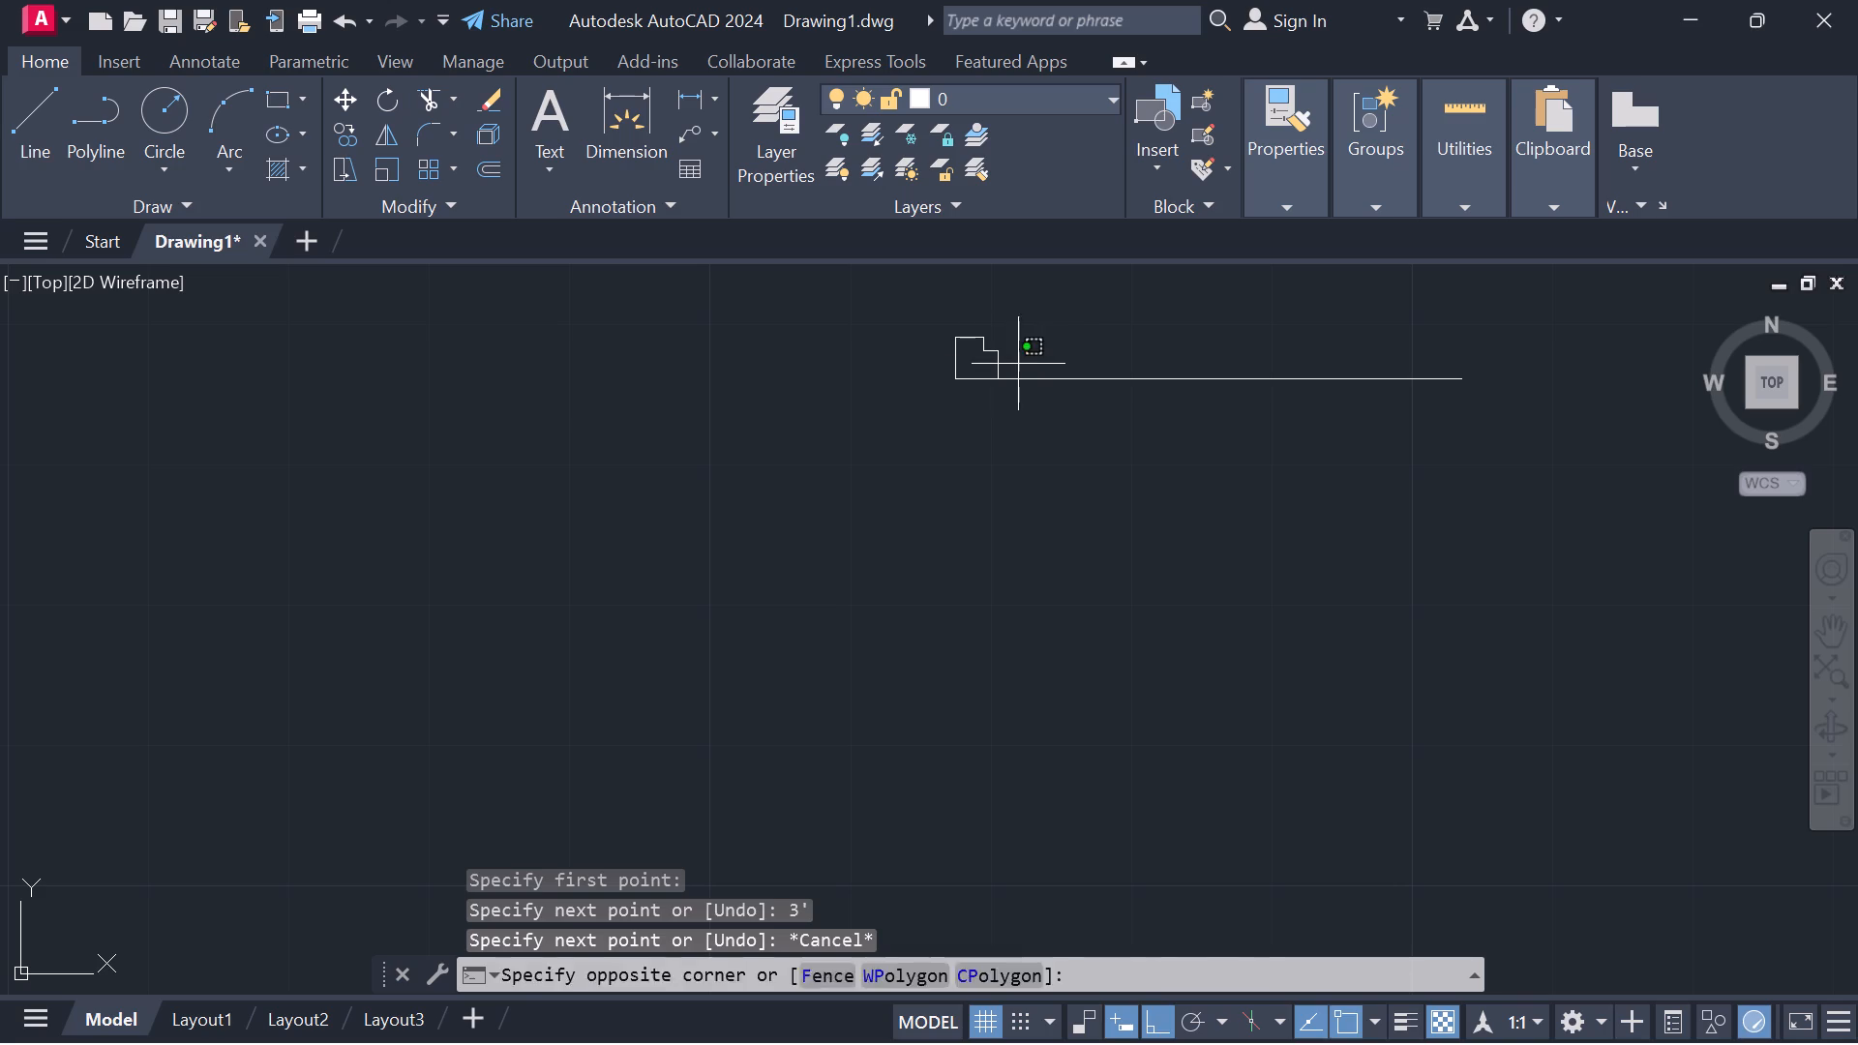
pyautogui.moveTo(1009, 364); pyautogui.dragTo(953, 303)
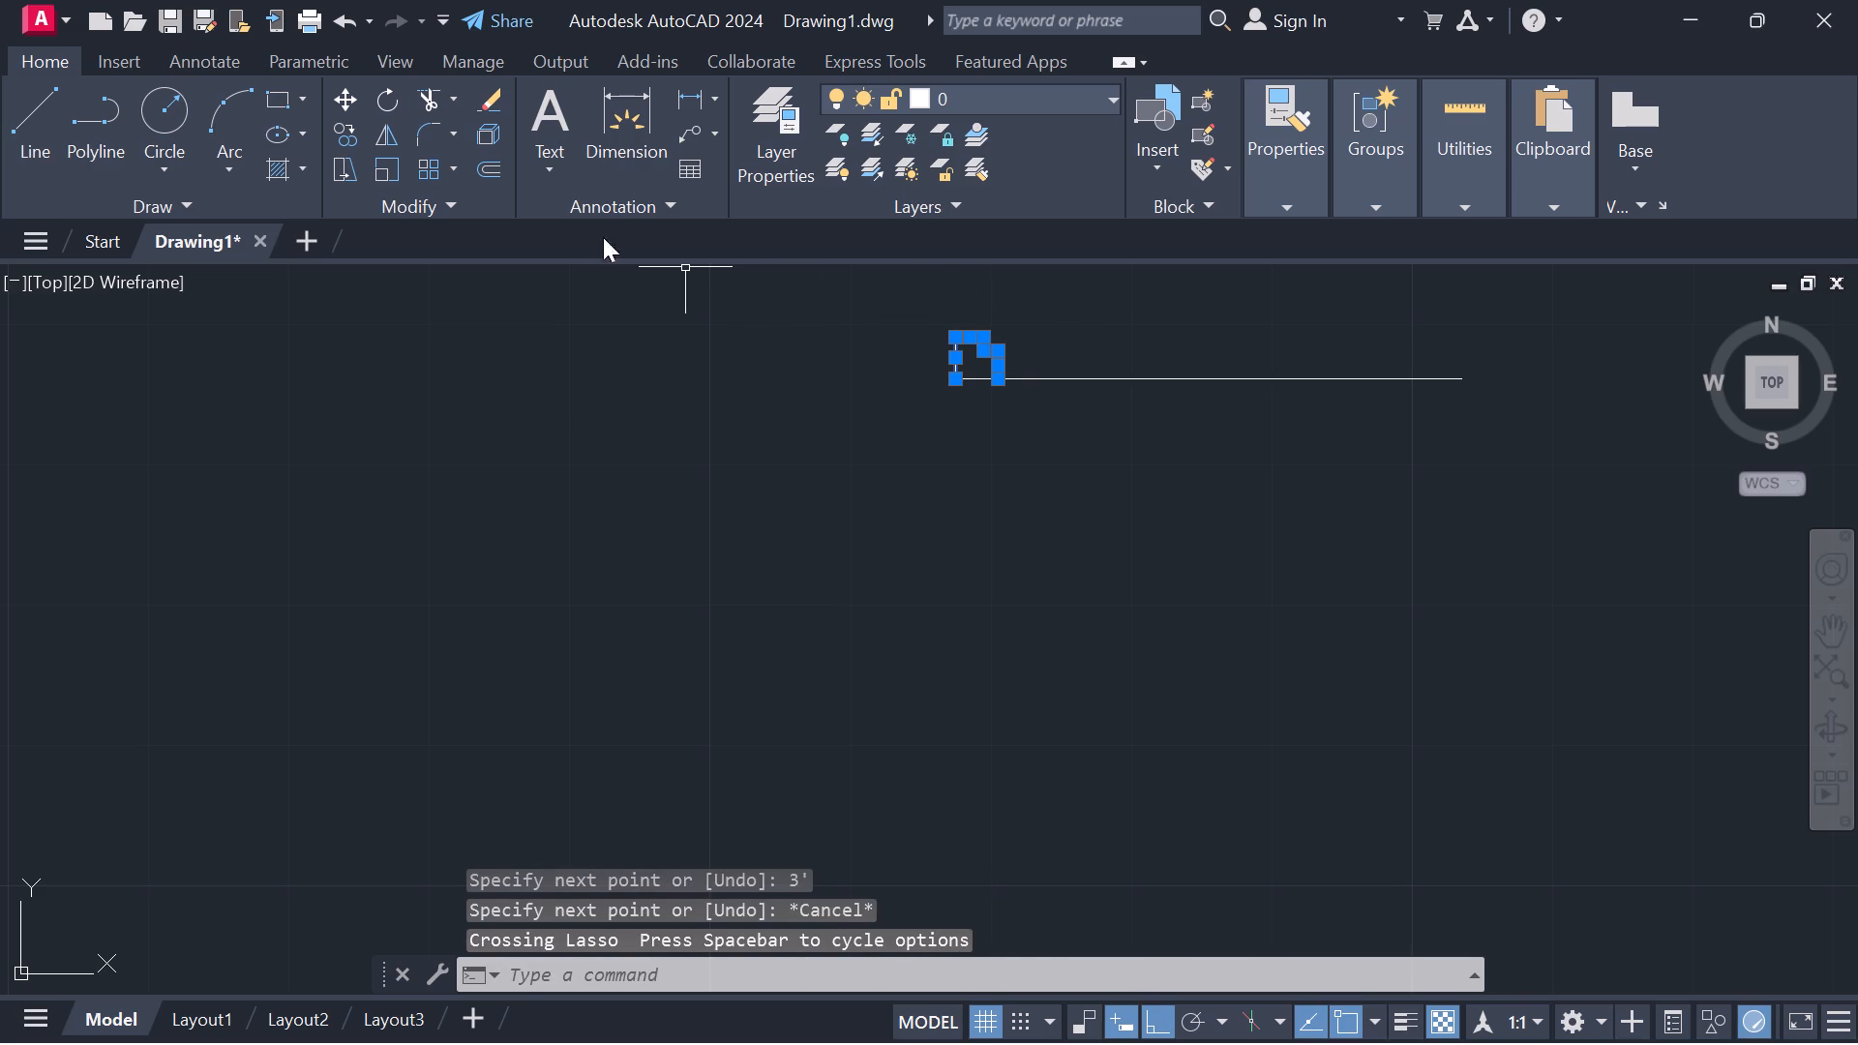
pyautogui.click(379, 131)
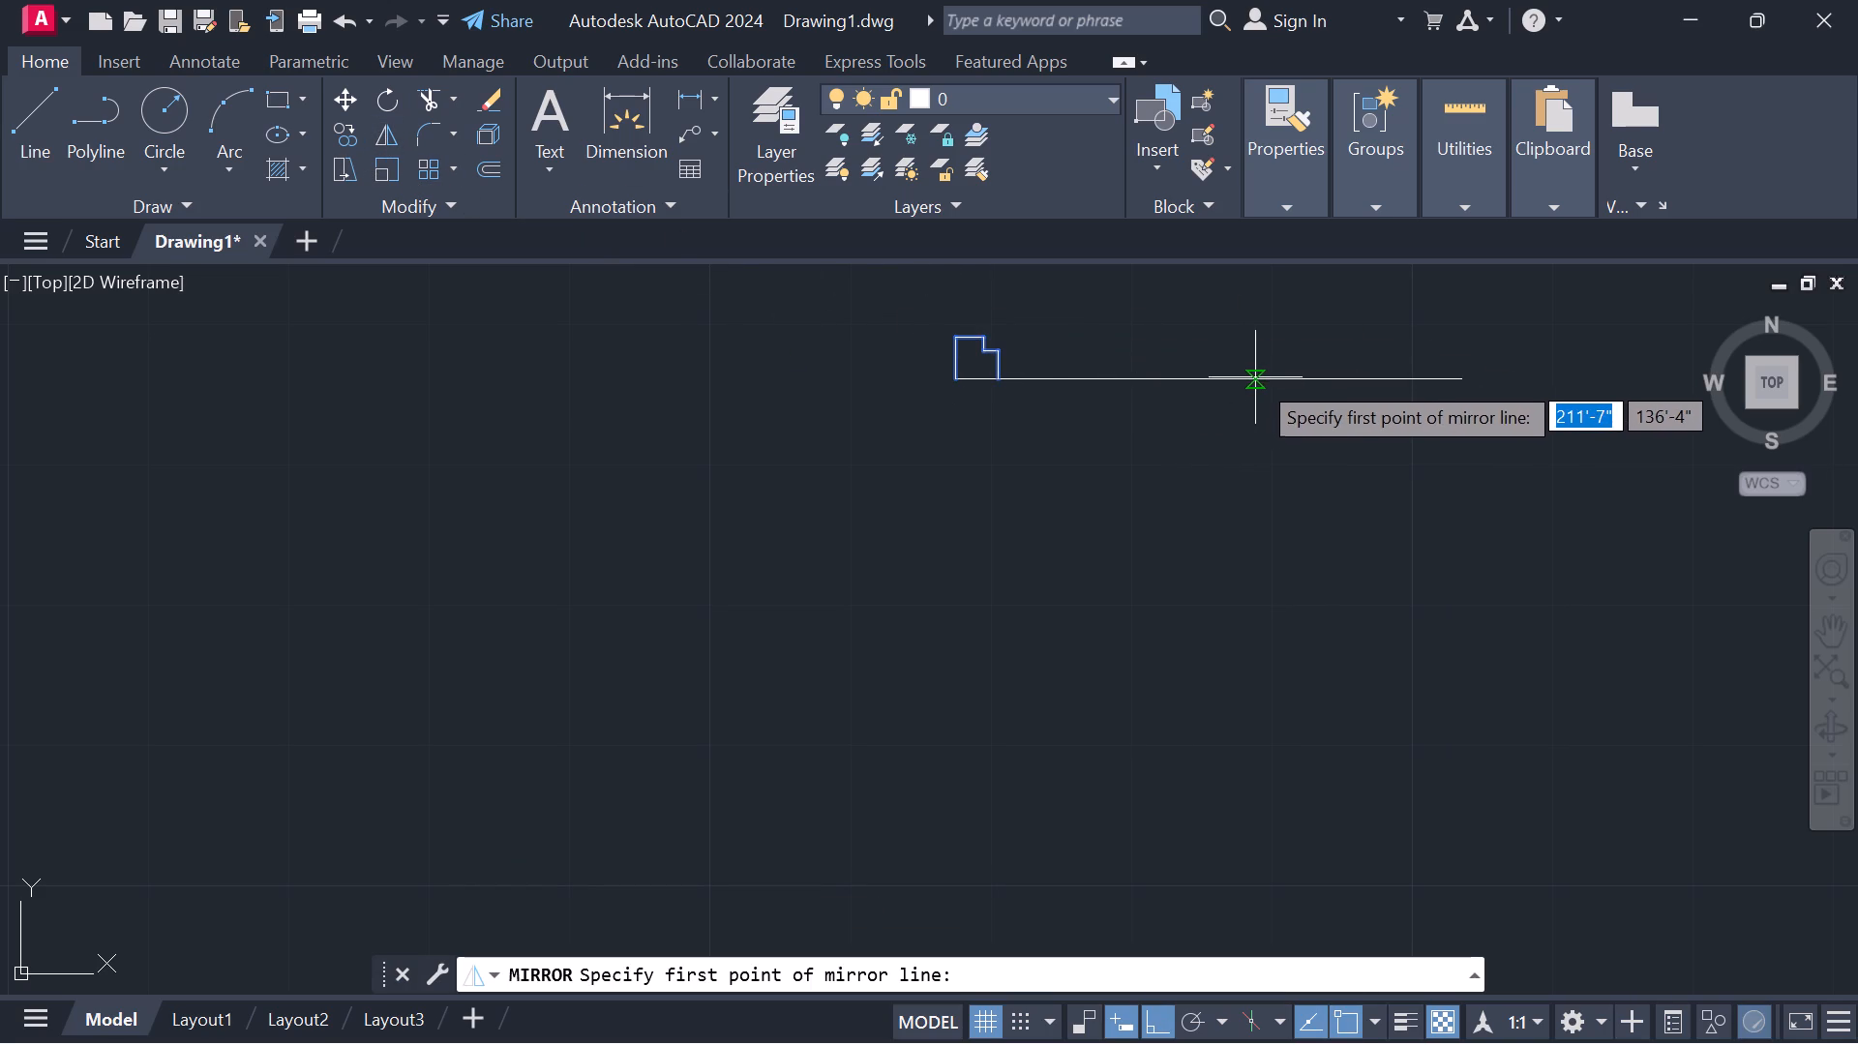
pyautogui.click(1210, 379)
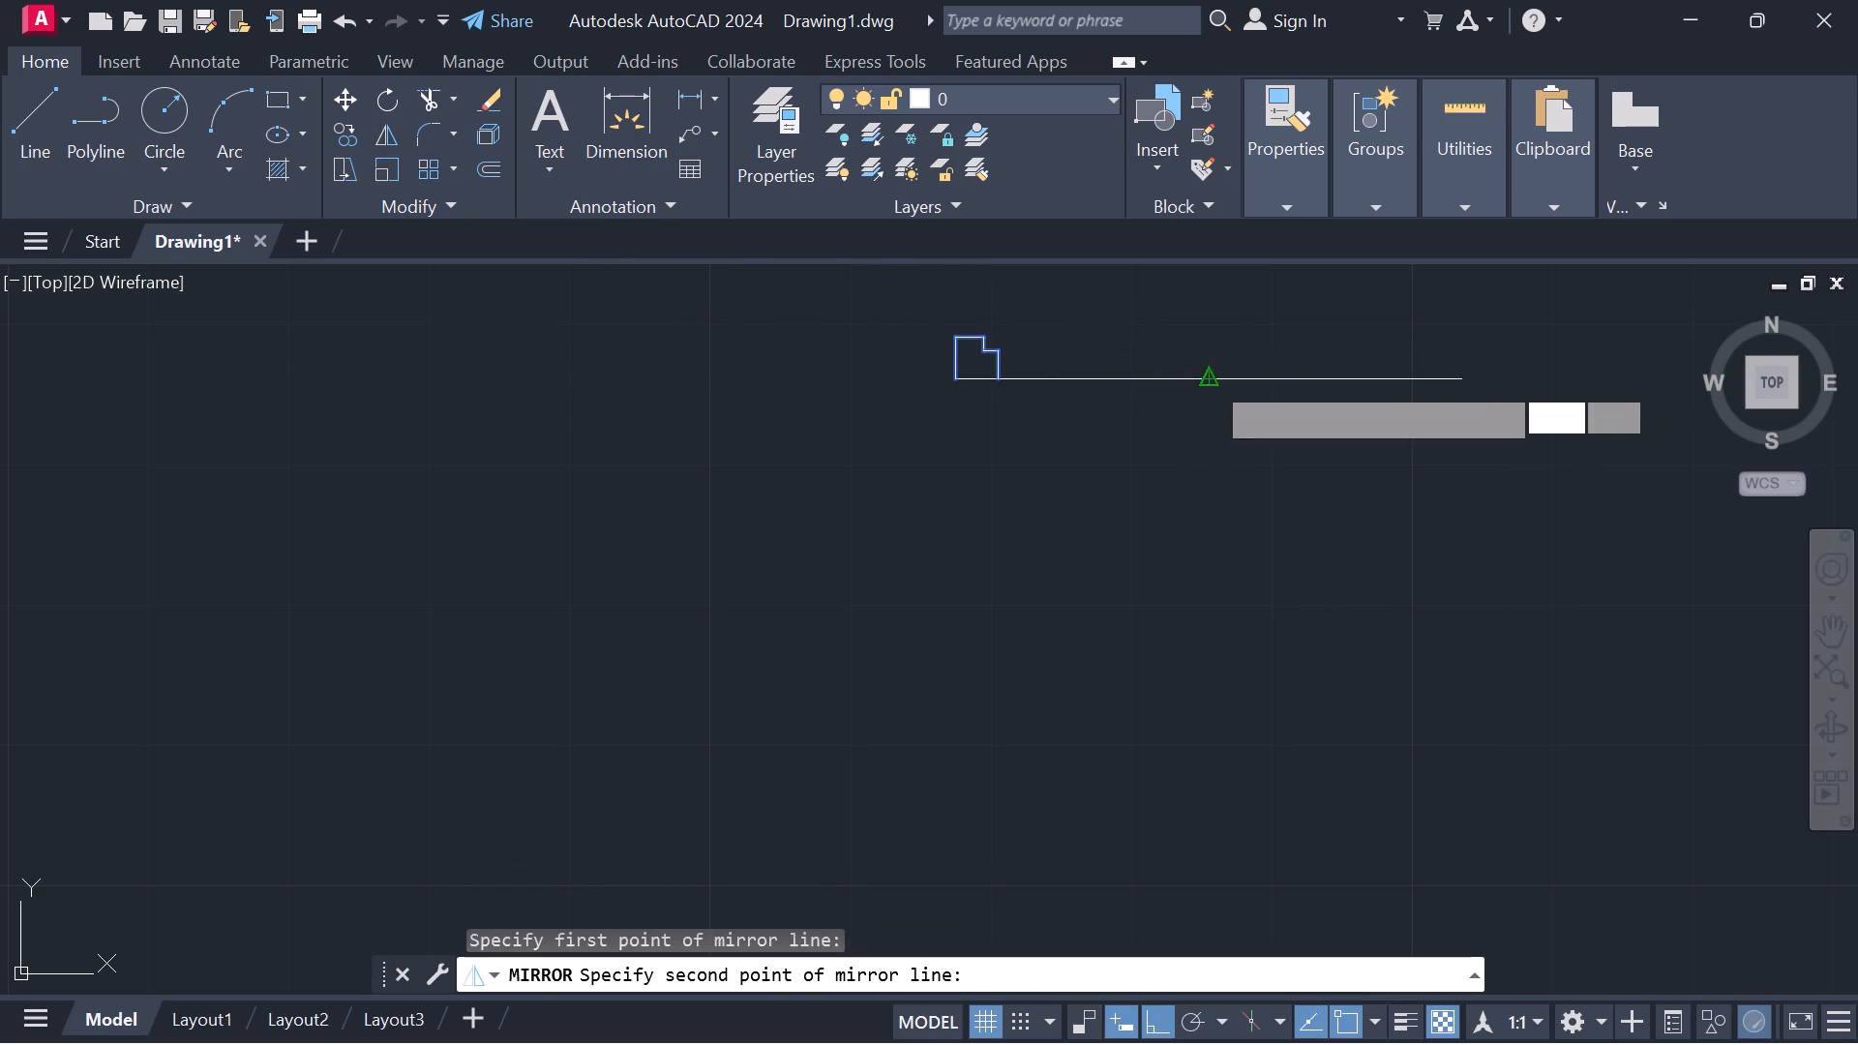
pyautogui.click(1204, 450)
pyautogui.moveTo(1304, 552); pyautogui.dragTo(1204, 450)
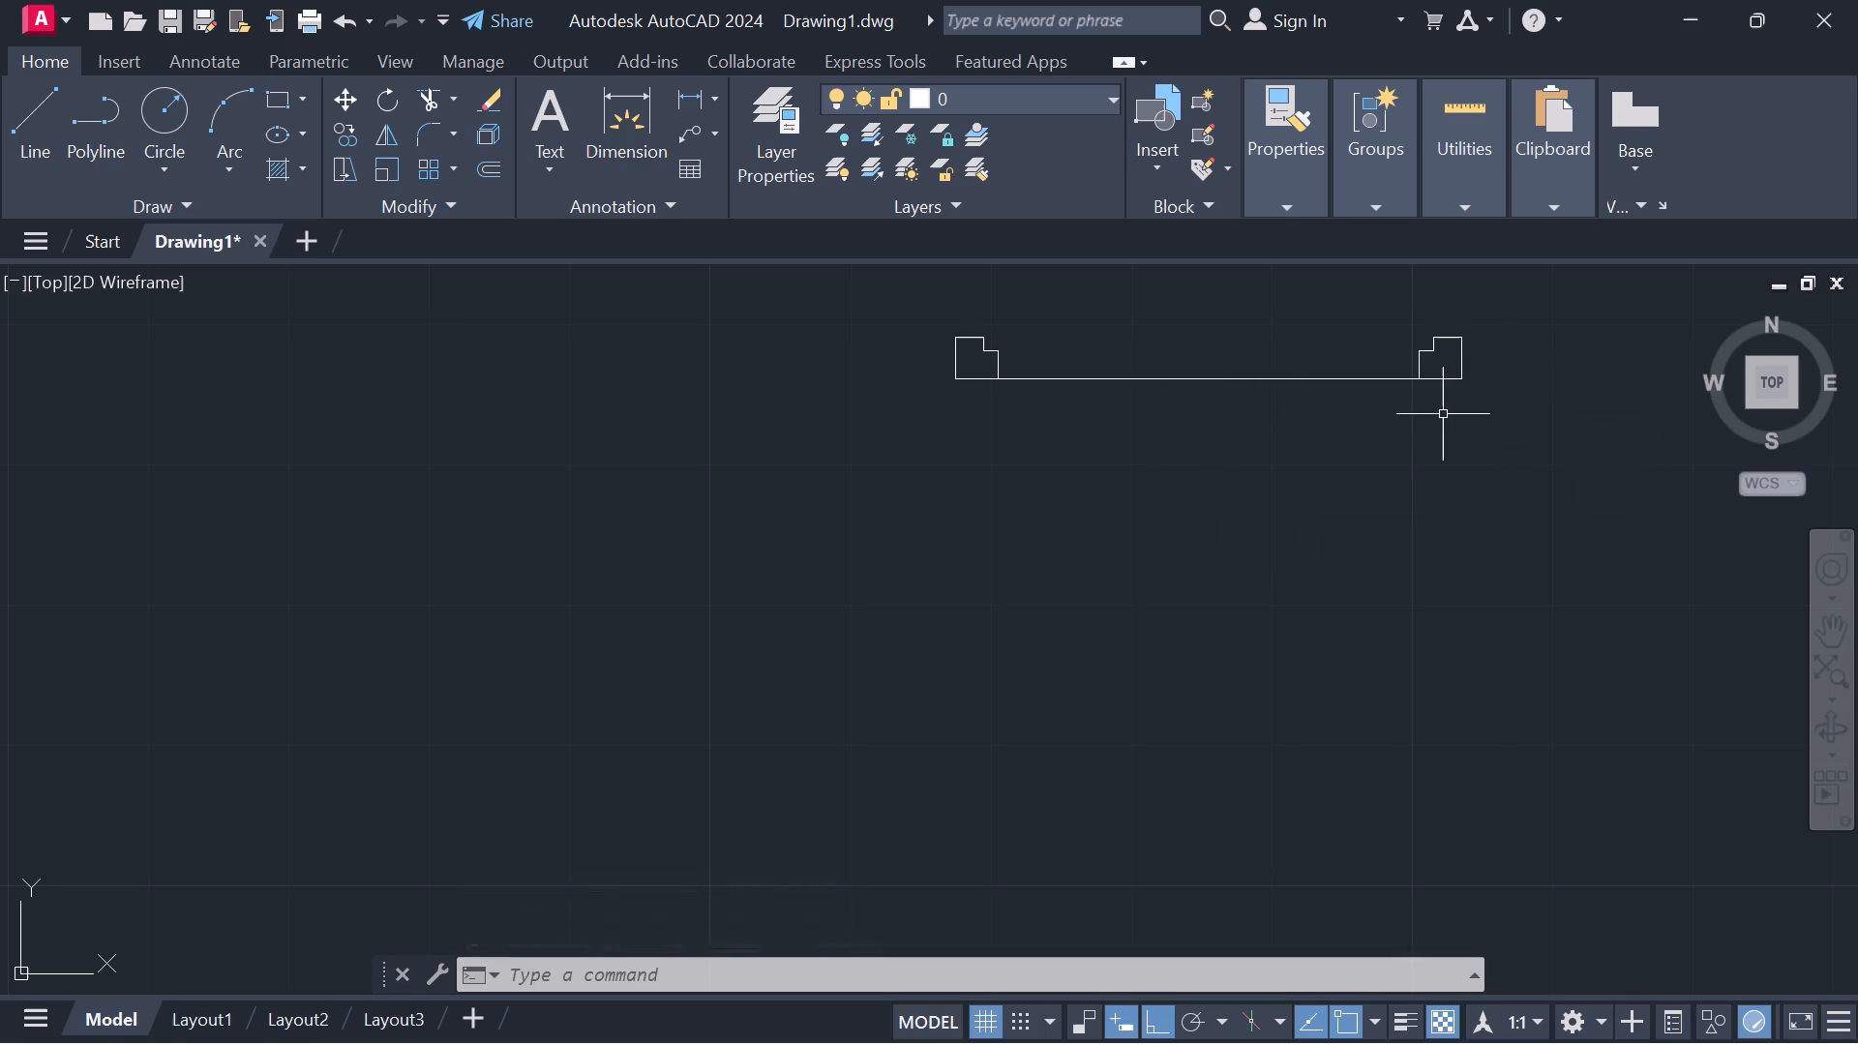
# Draw a closed door leaf 2'6" tall and 2" wide, rising from the right jamb's upper notch corner.
pyautogui.write('L')
pyautogui.press('space')
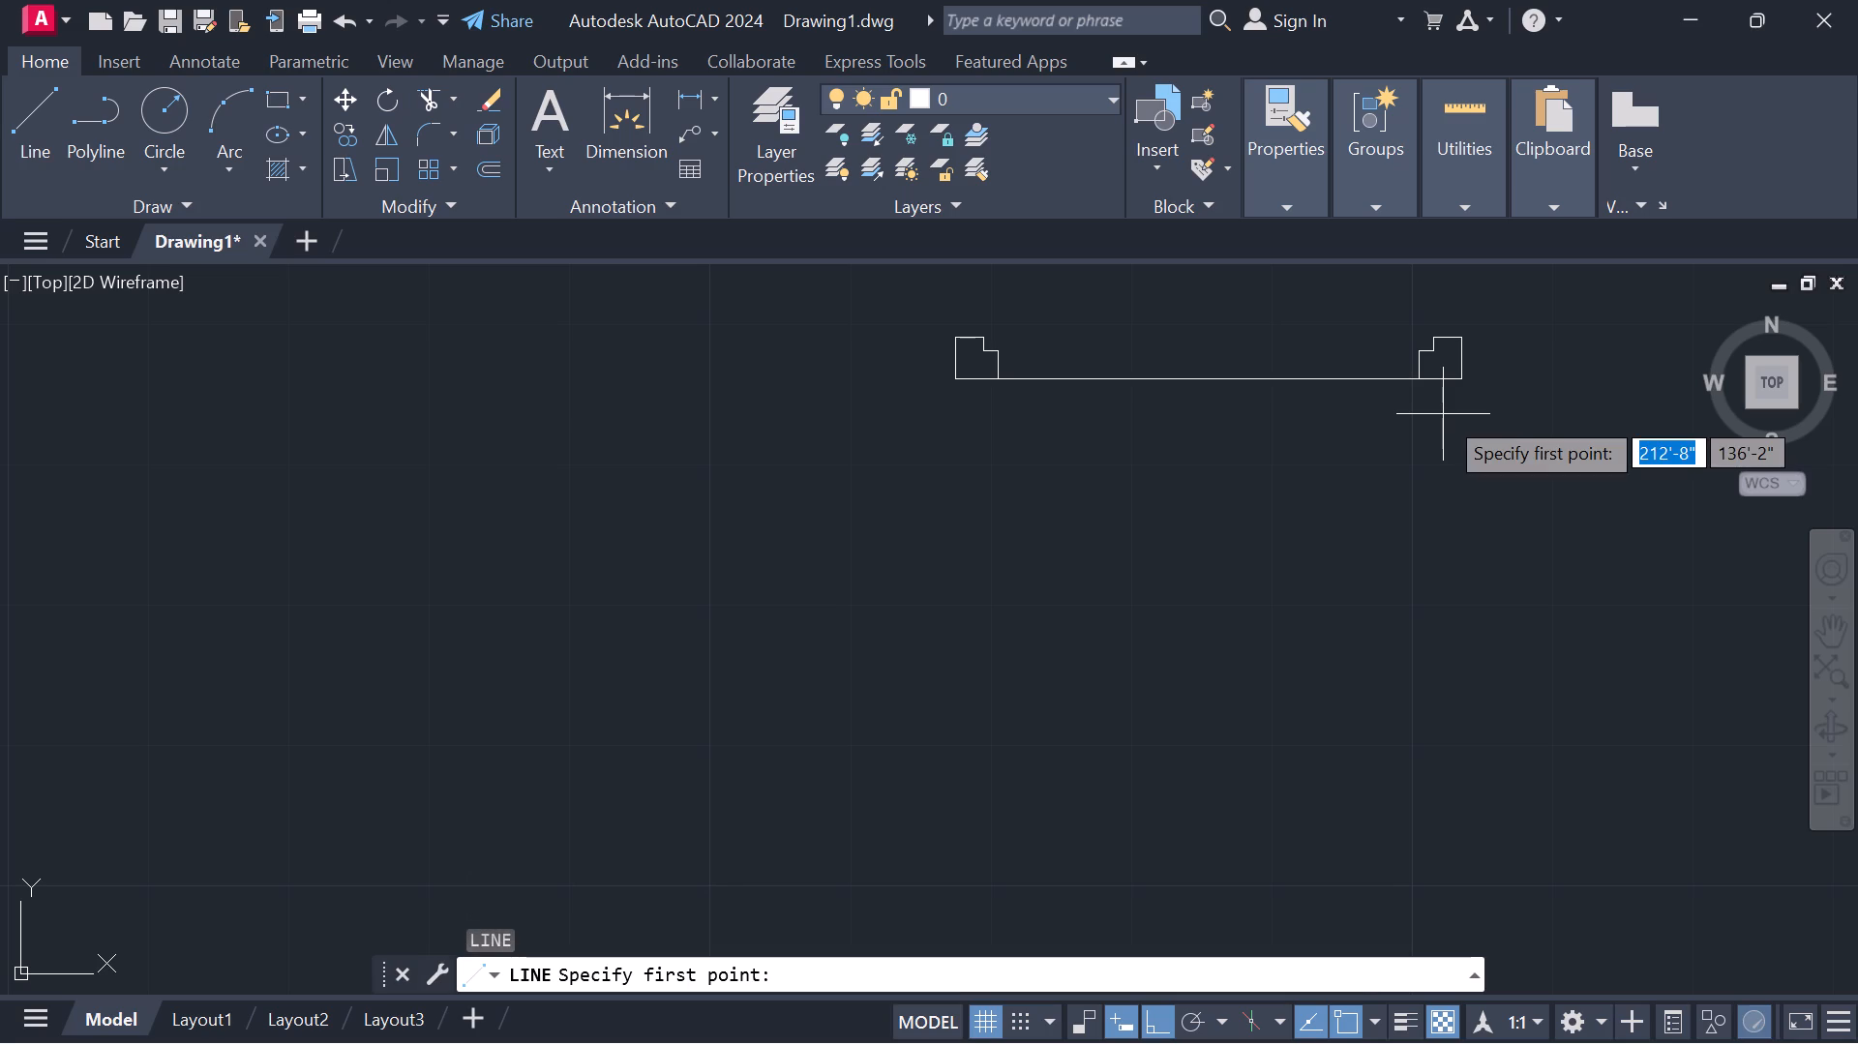
pyautogui.scroll(-2, 1443, 414)
pyautogui.moveTo(1442, 414); pyautogui.dragTo(1296, 543, button='middle')
pyautogui.scroll(1, 1277, 523)
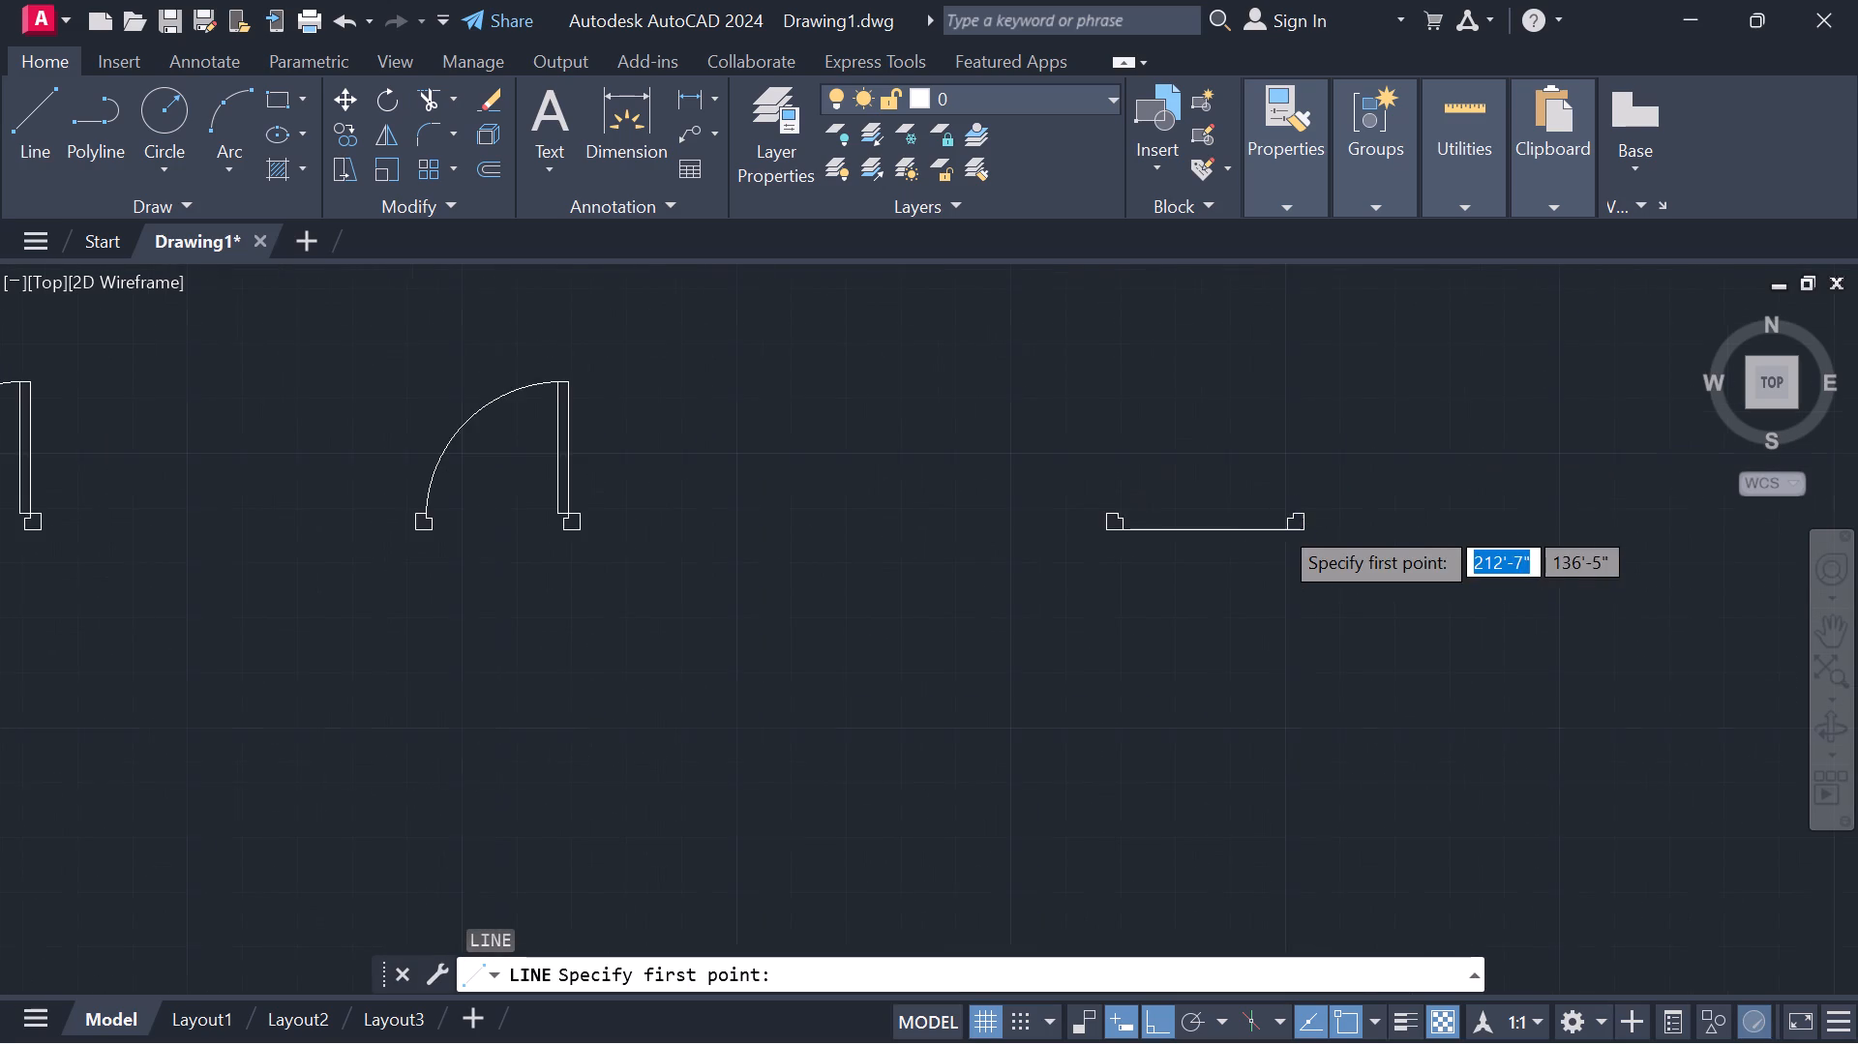
pyautogui.scroll(3, 1277, 523)
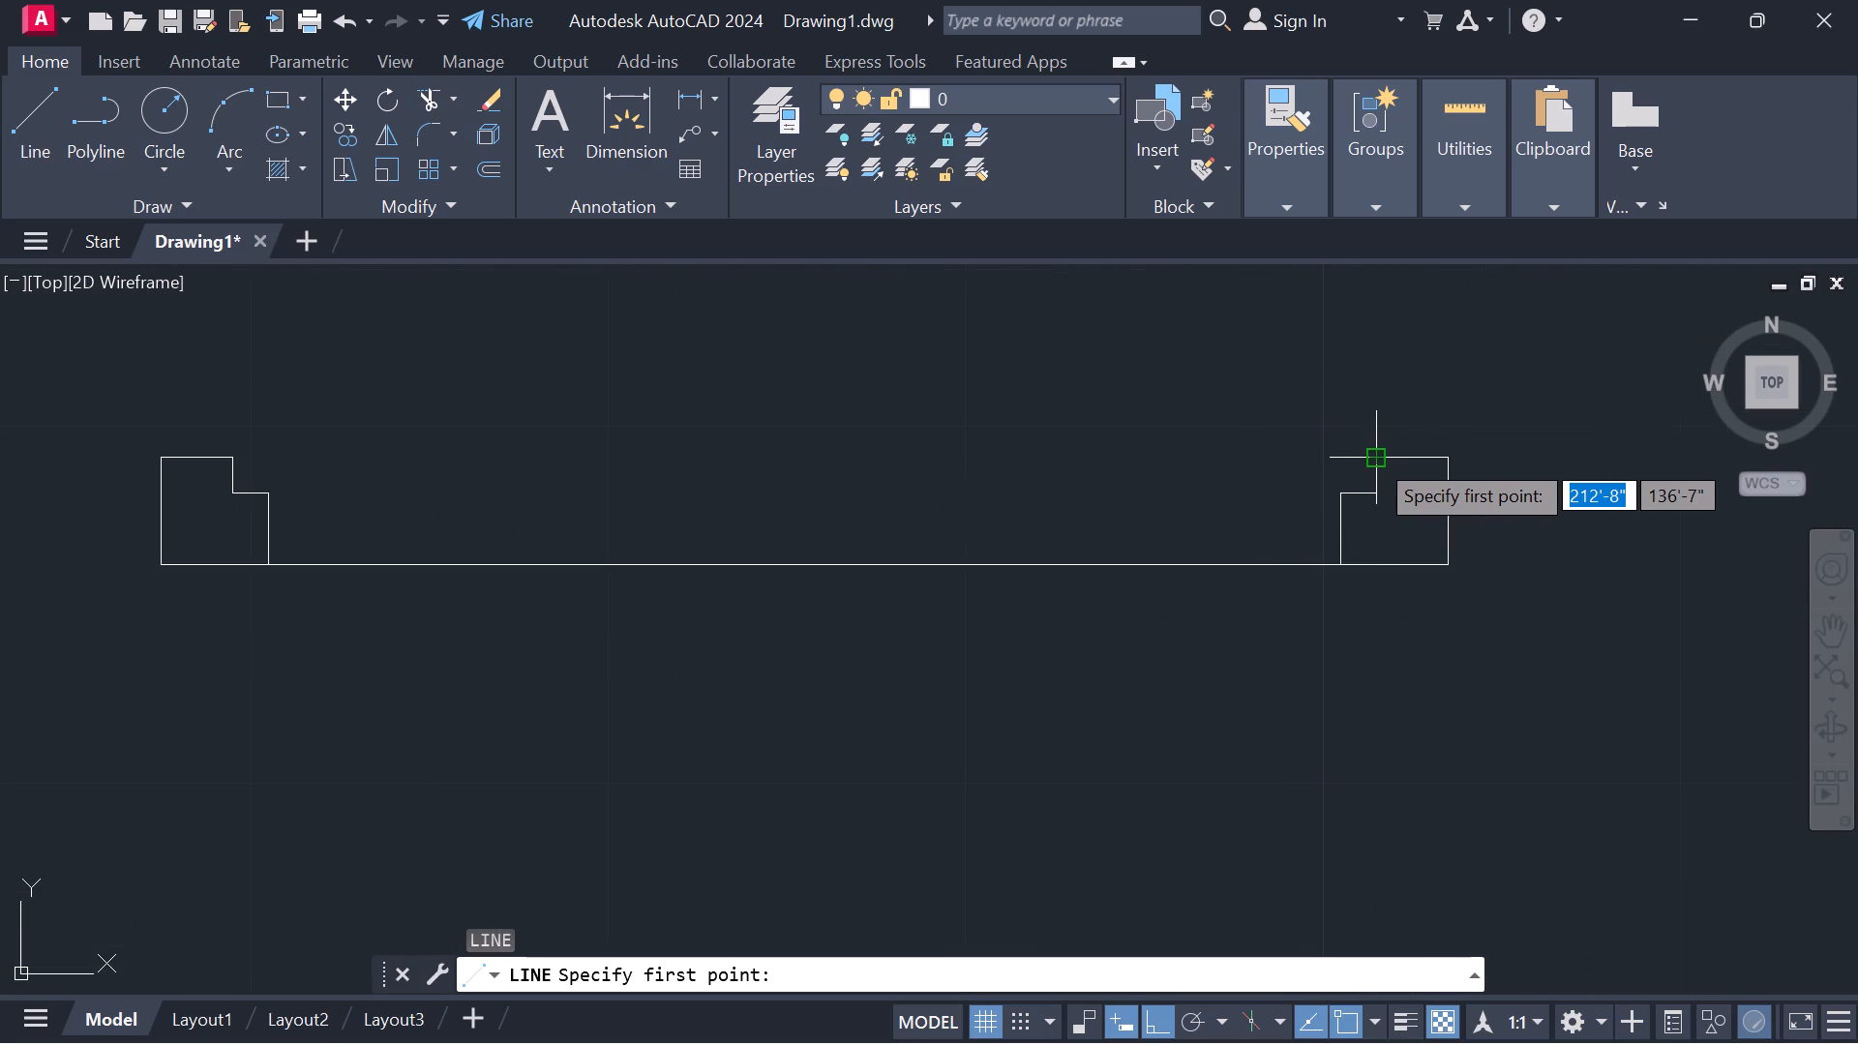
pyautogui.click(1373, 457)
pyautogui.press('2')
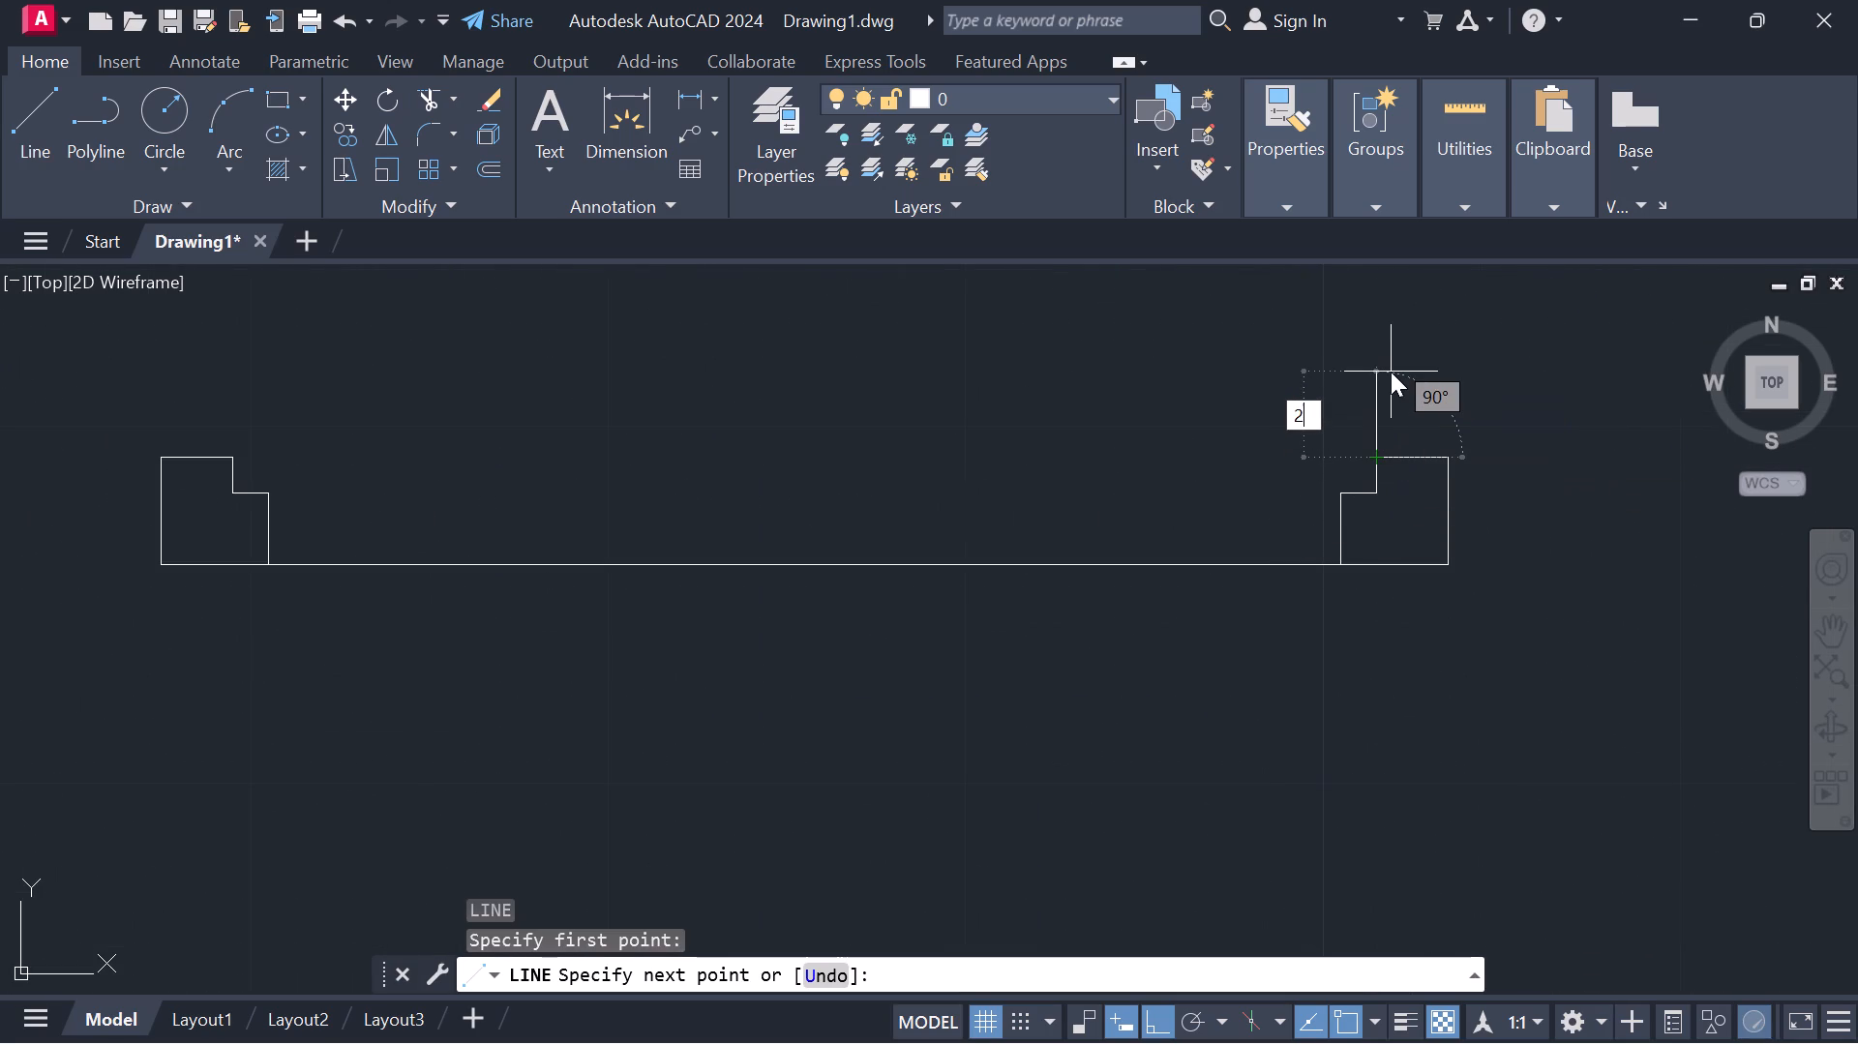
pyautogui.press("'")
pyautogui.press('6')
pyautogui.hotkey('shift', '"')
pyautogui.press('Return')
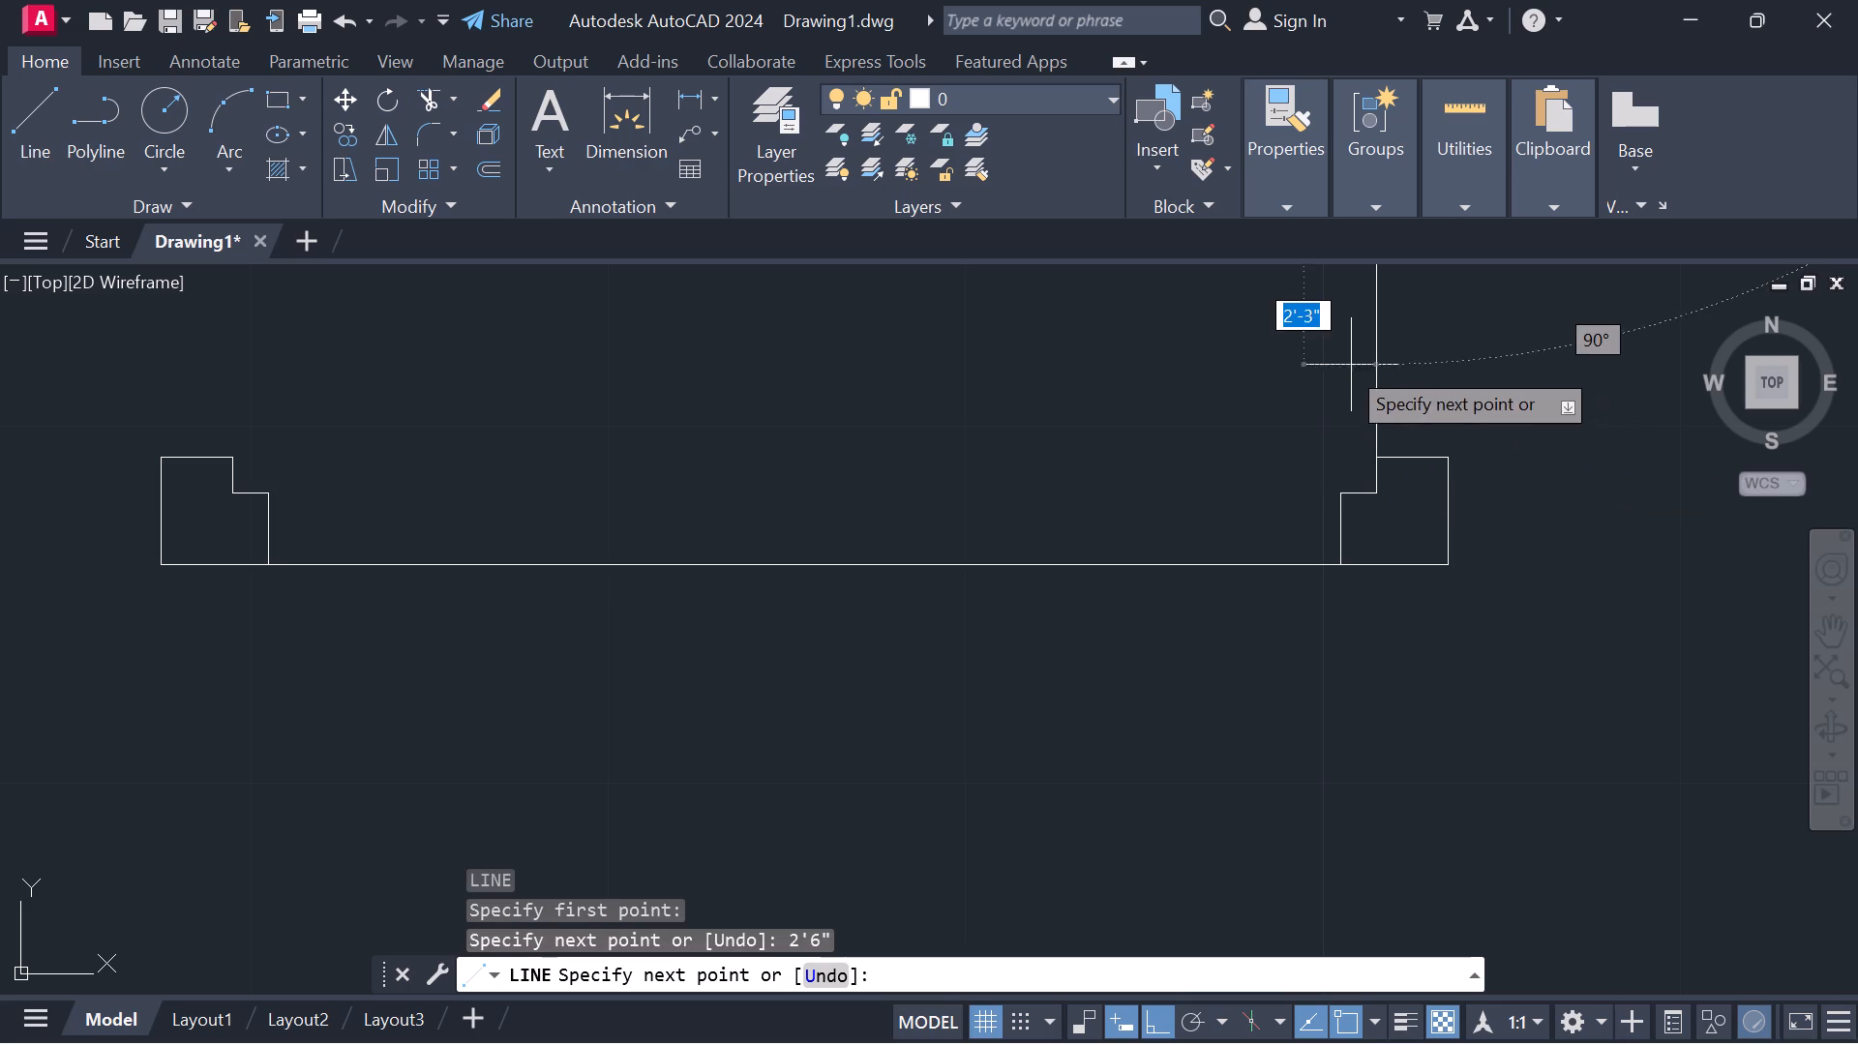
pyautogui.scroll(-2, 1276, 353)
pyautogui.moveTo(1275, 353); pyautogui.dragTo(1071, 741, button='middle')
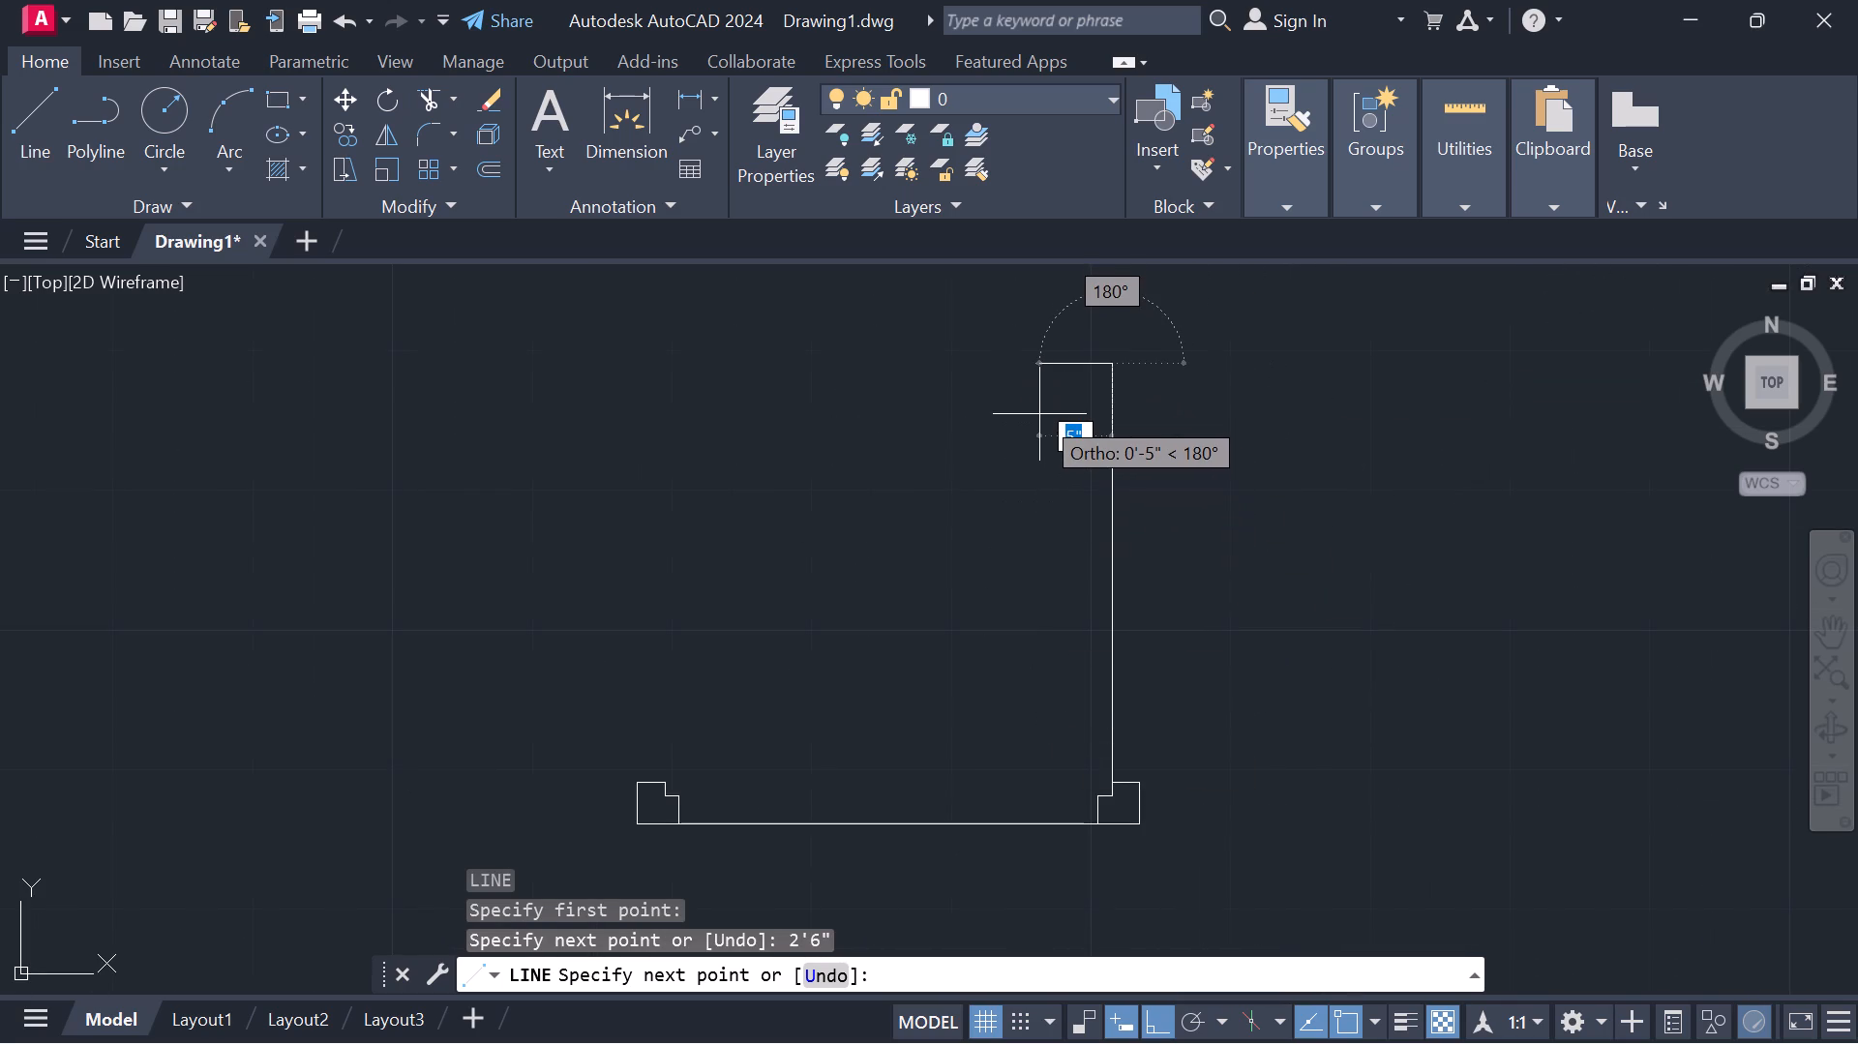
pyautogui.write('2"')
pyautogui.press('Return')
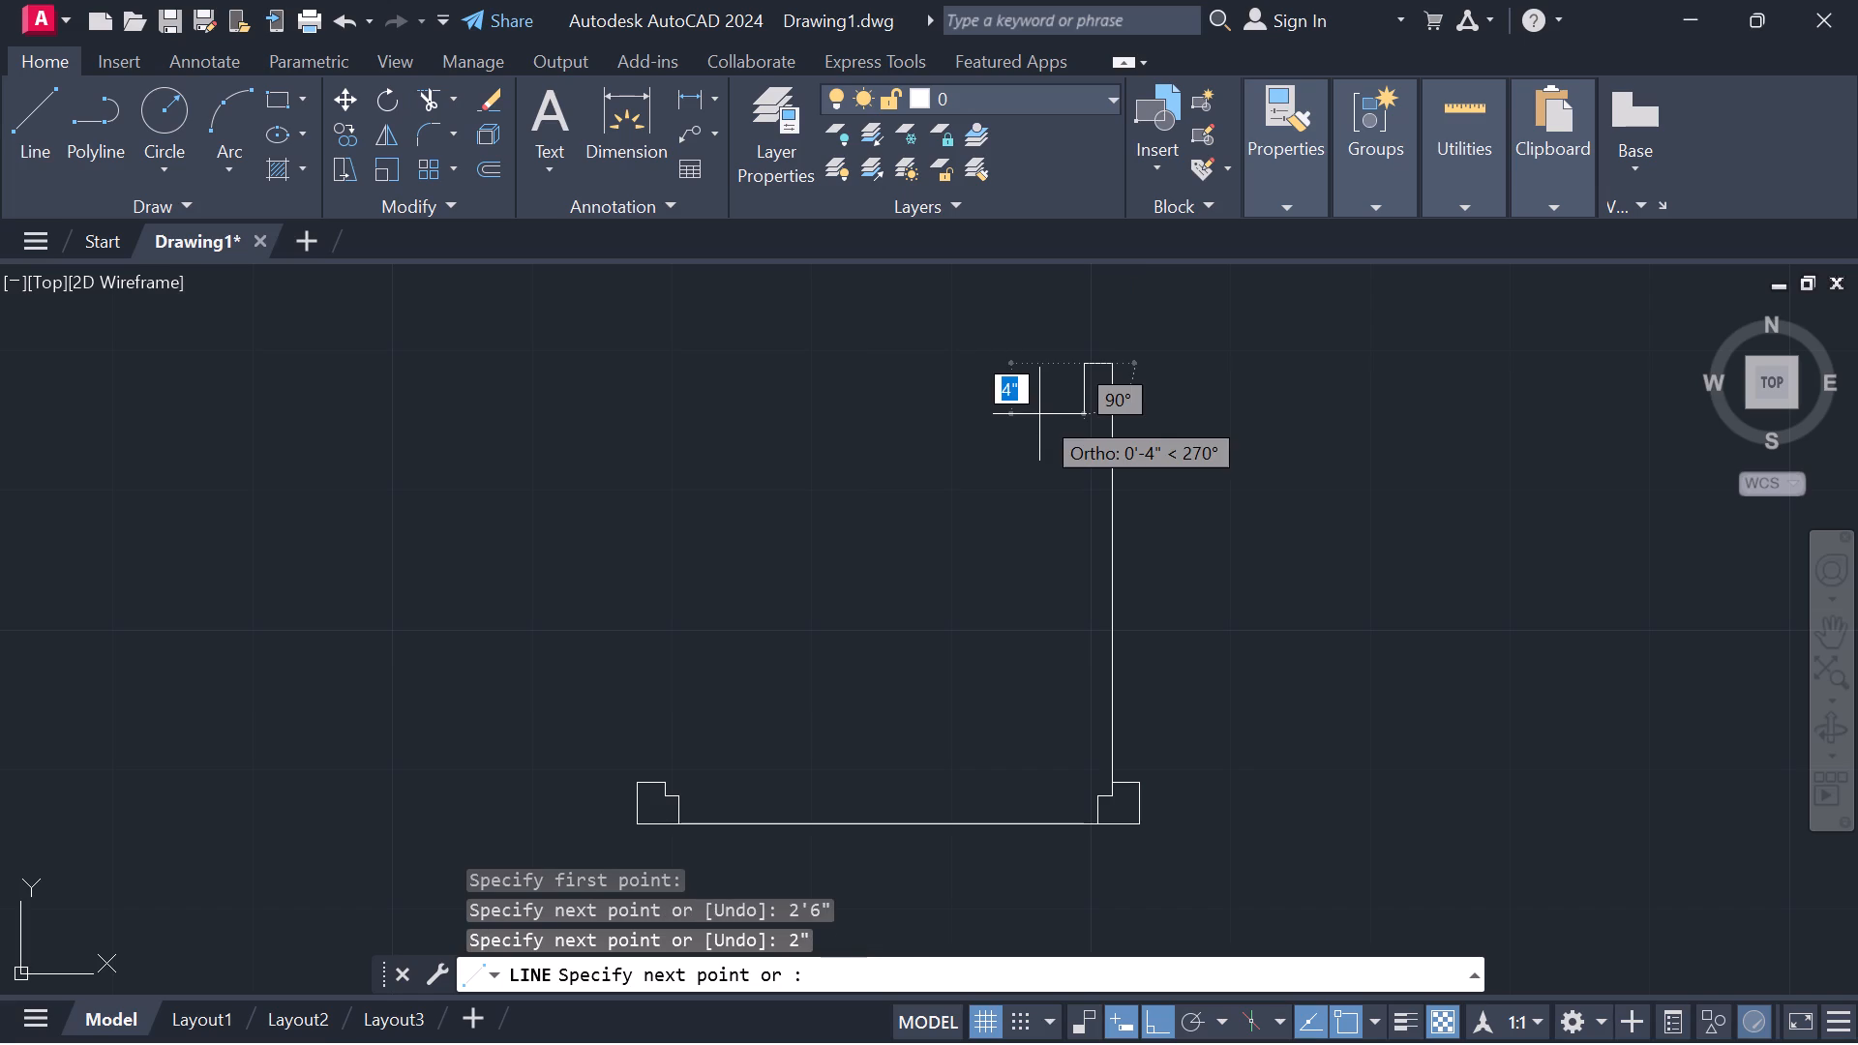
pyautogui.click(1091, 783)
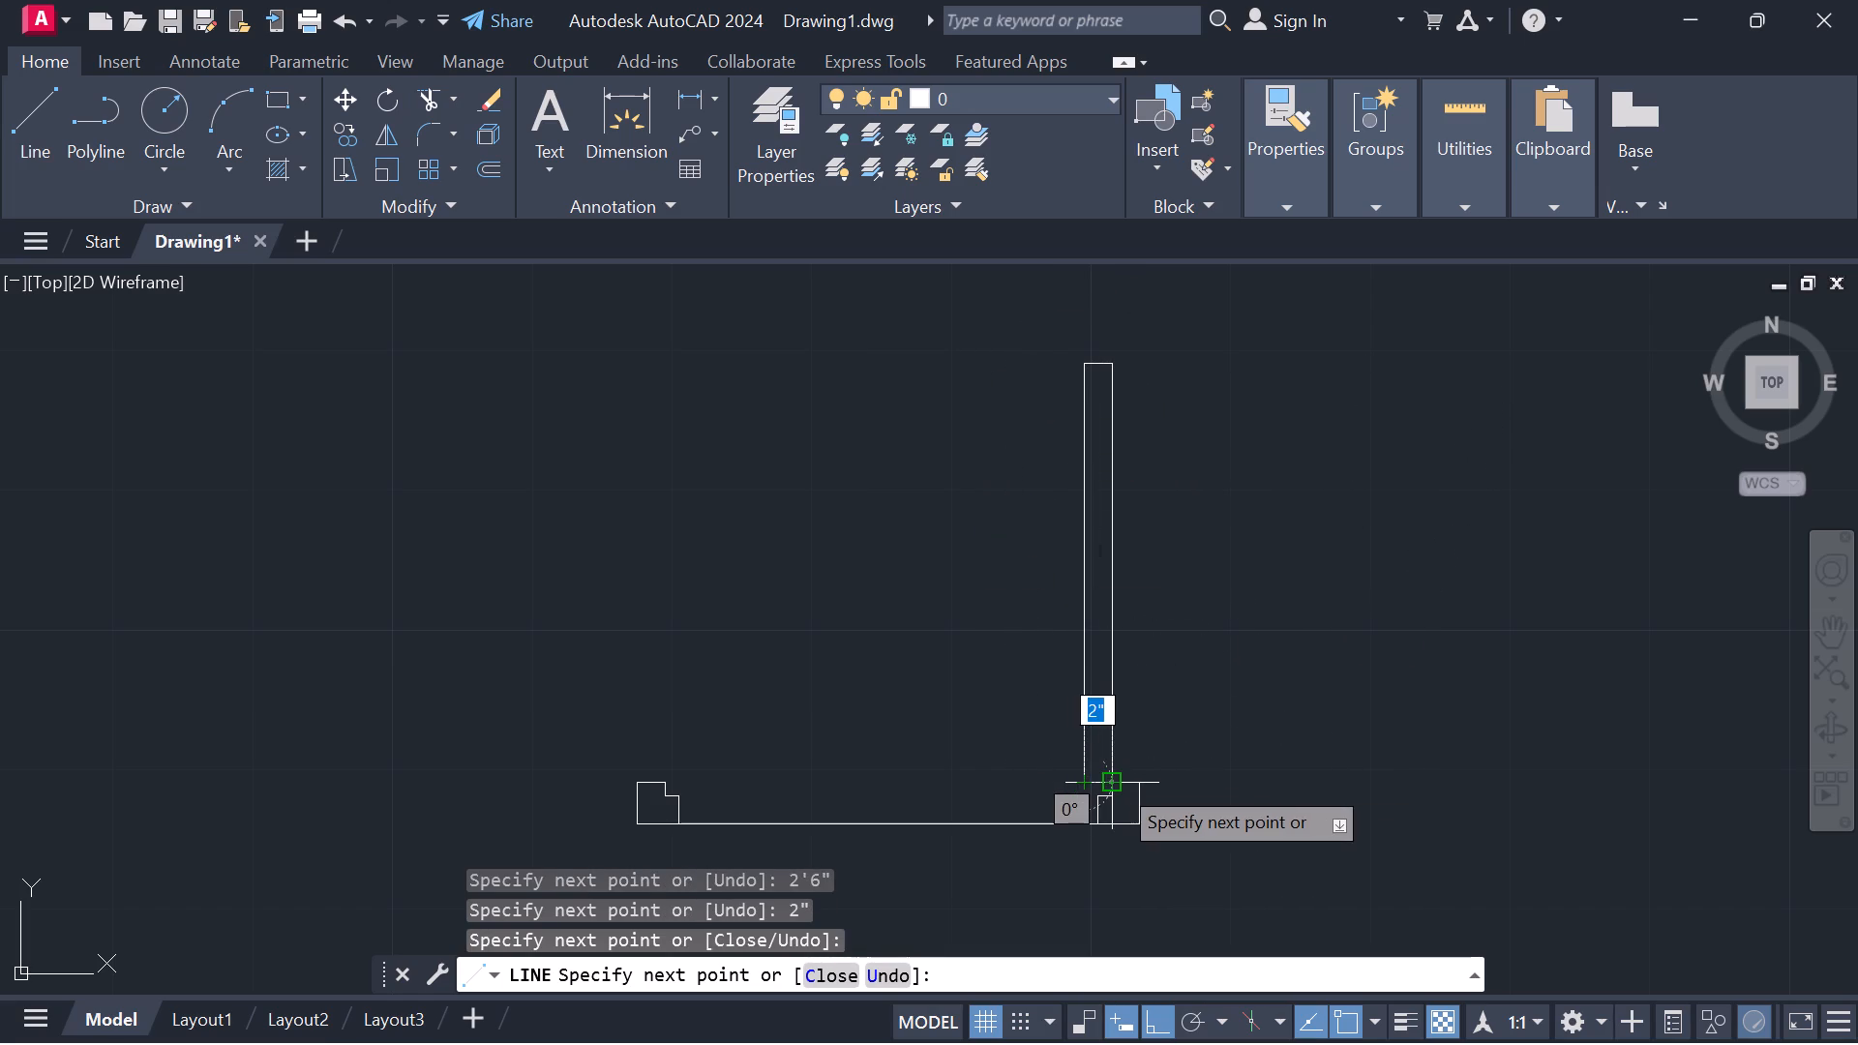
pyautogui.click(1117, 783)
pyautogui.press('Escape')
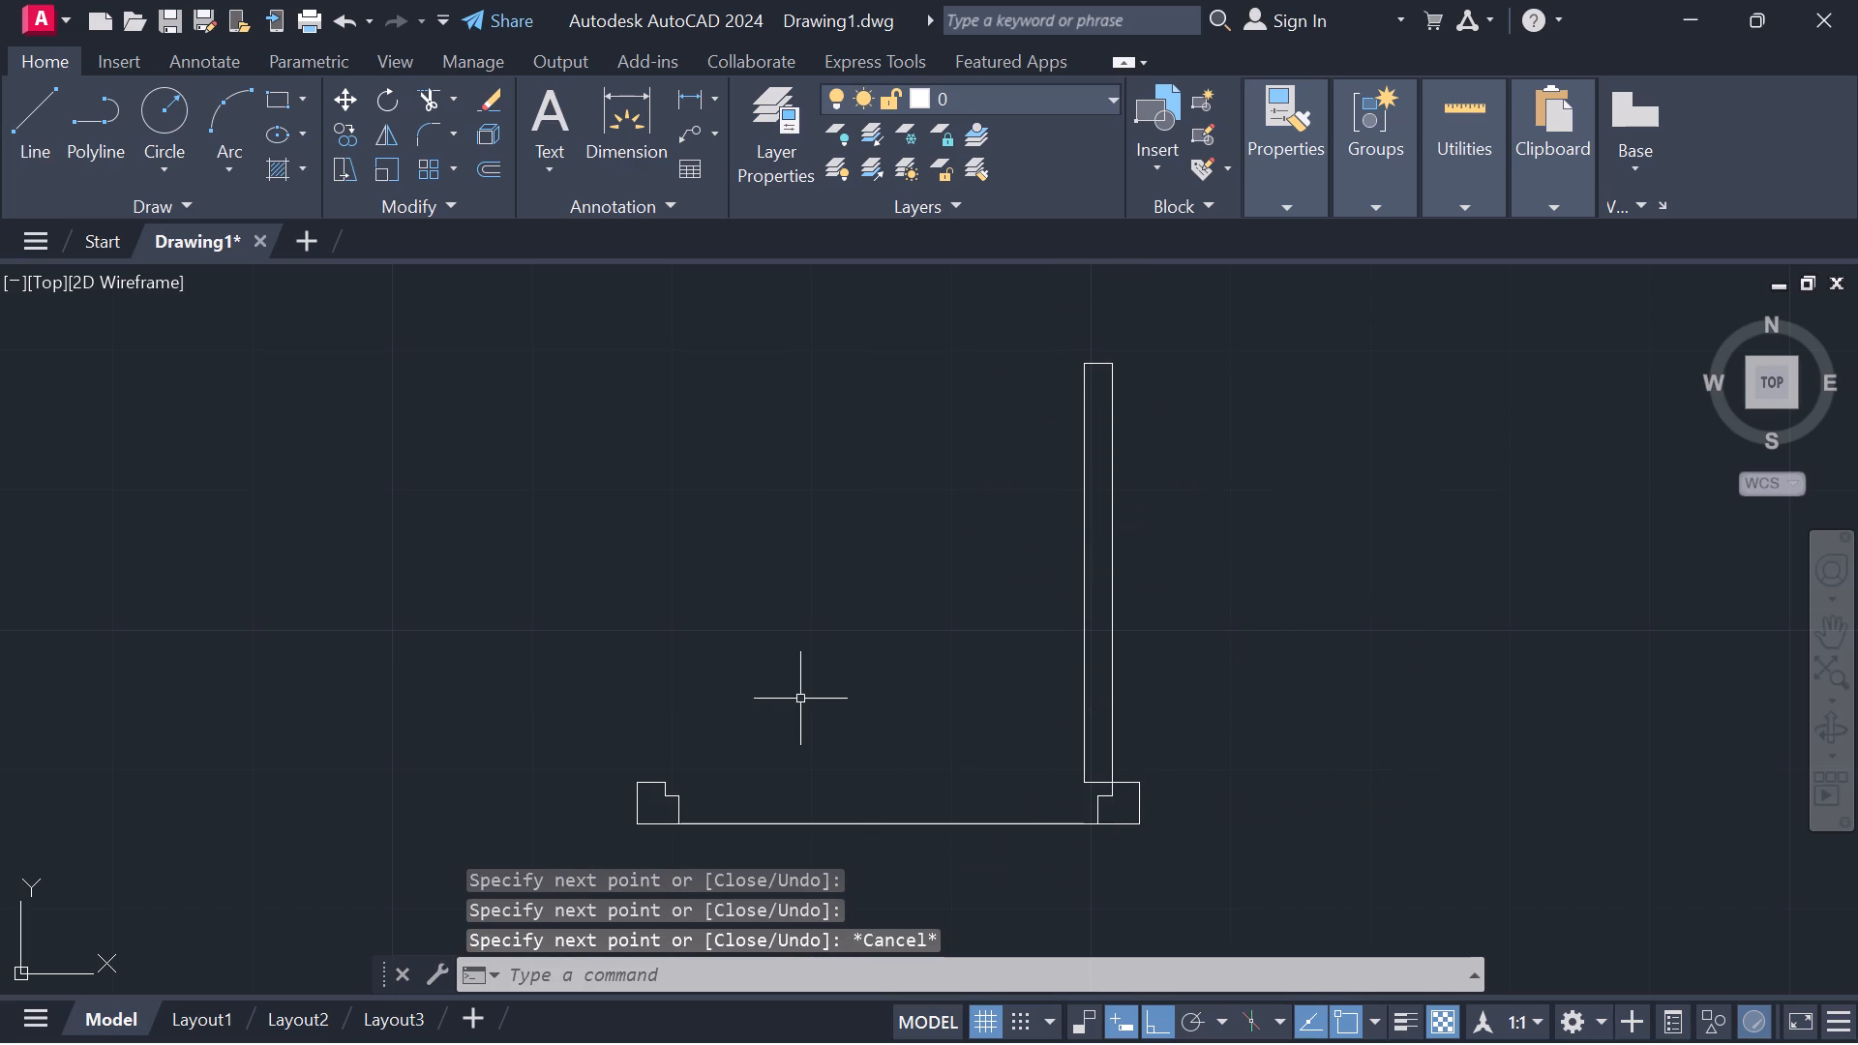
# Draw the swing as a three-point arc from the leaf's top-right corner through its top-left corner to the left jamb's upper notch corner.
pyautogui.click(216, 106)
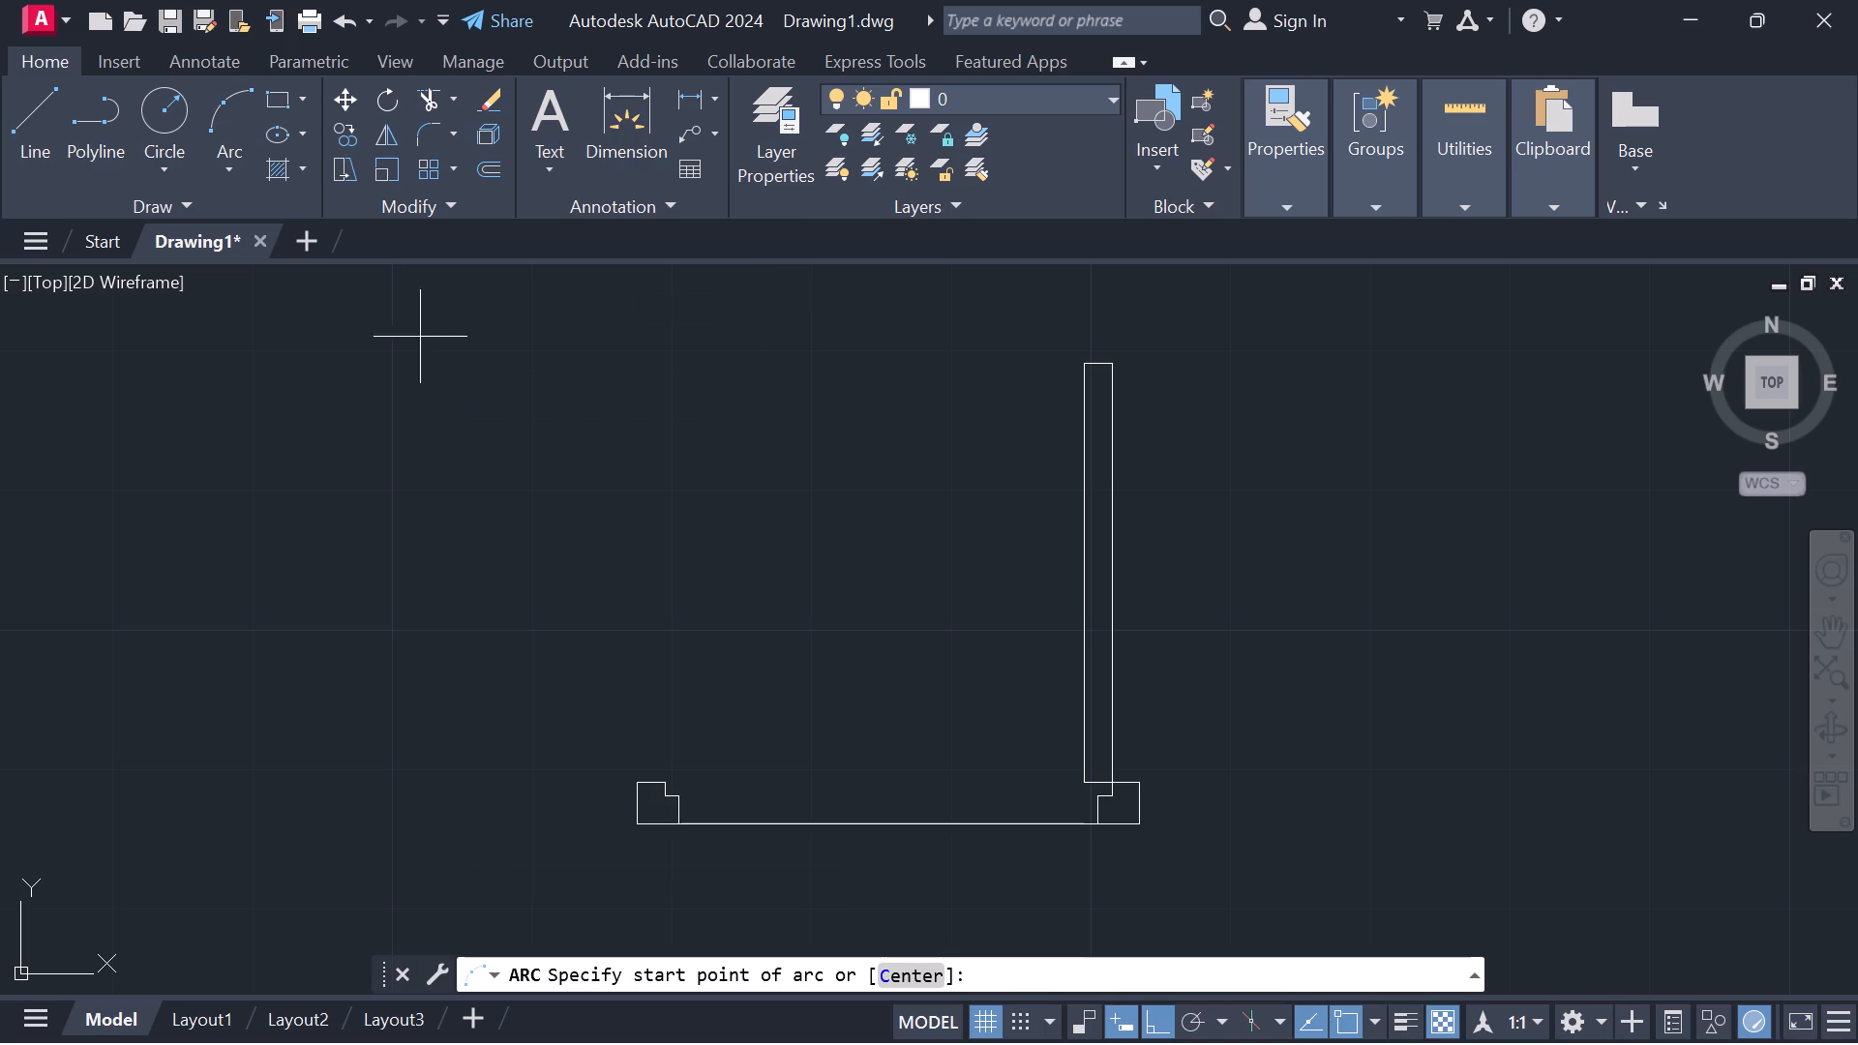
pyautogui.click(1110, 365)
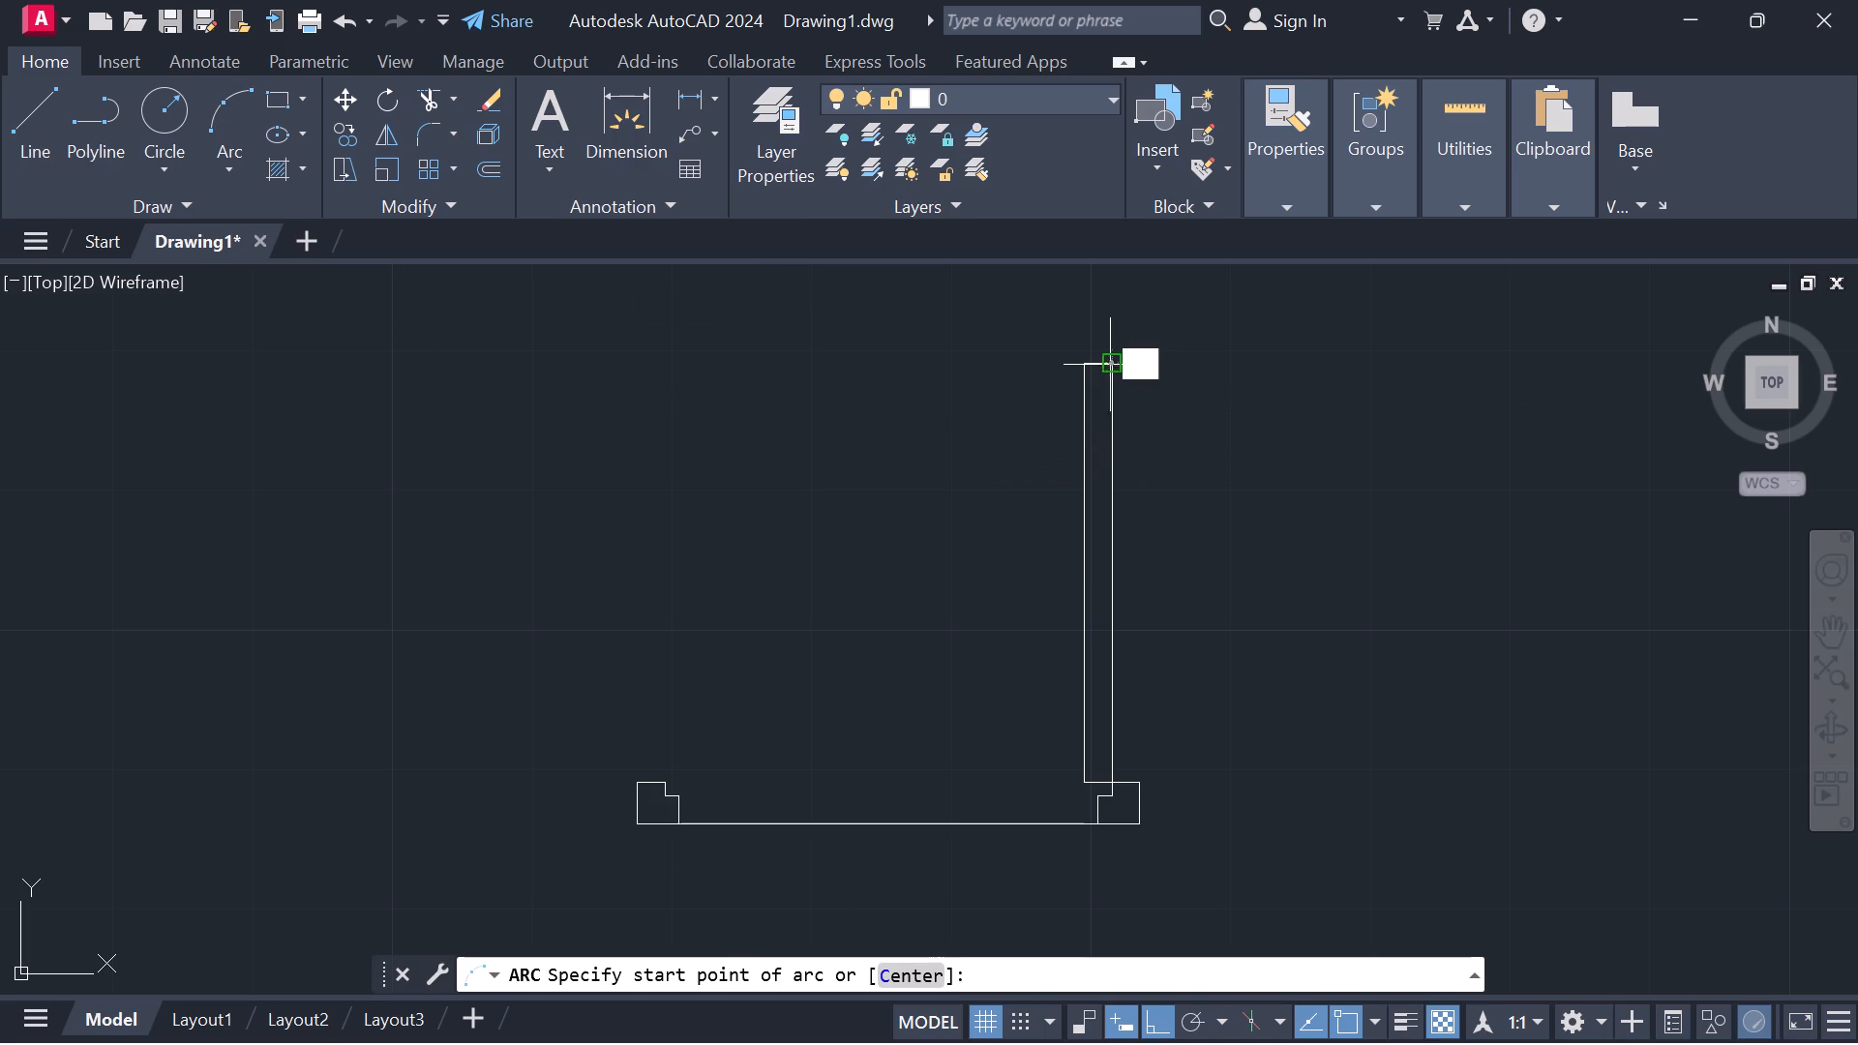
pyautogui.click(1085, 363)
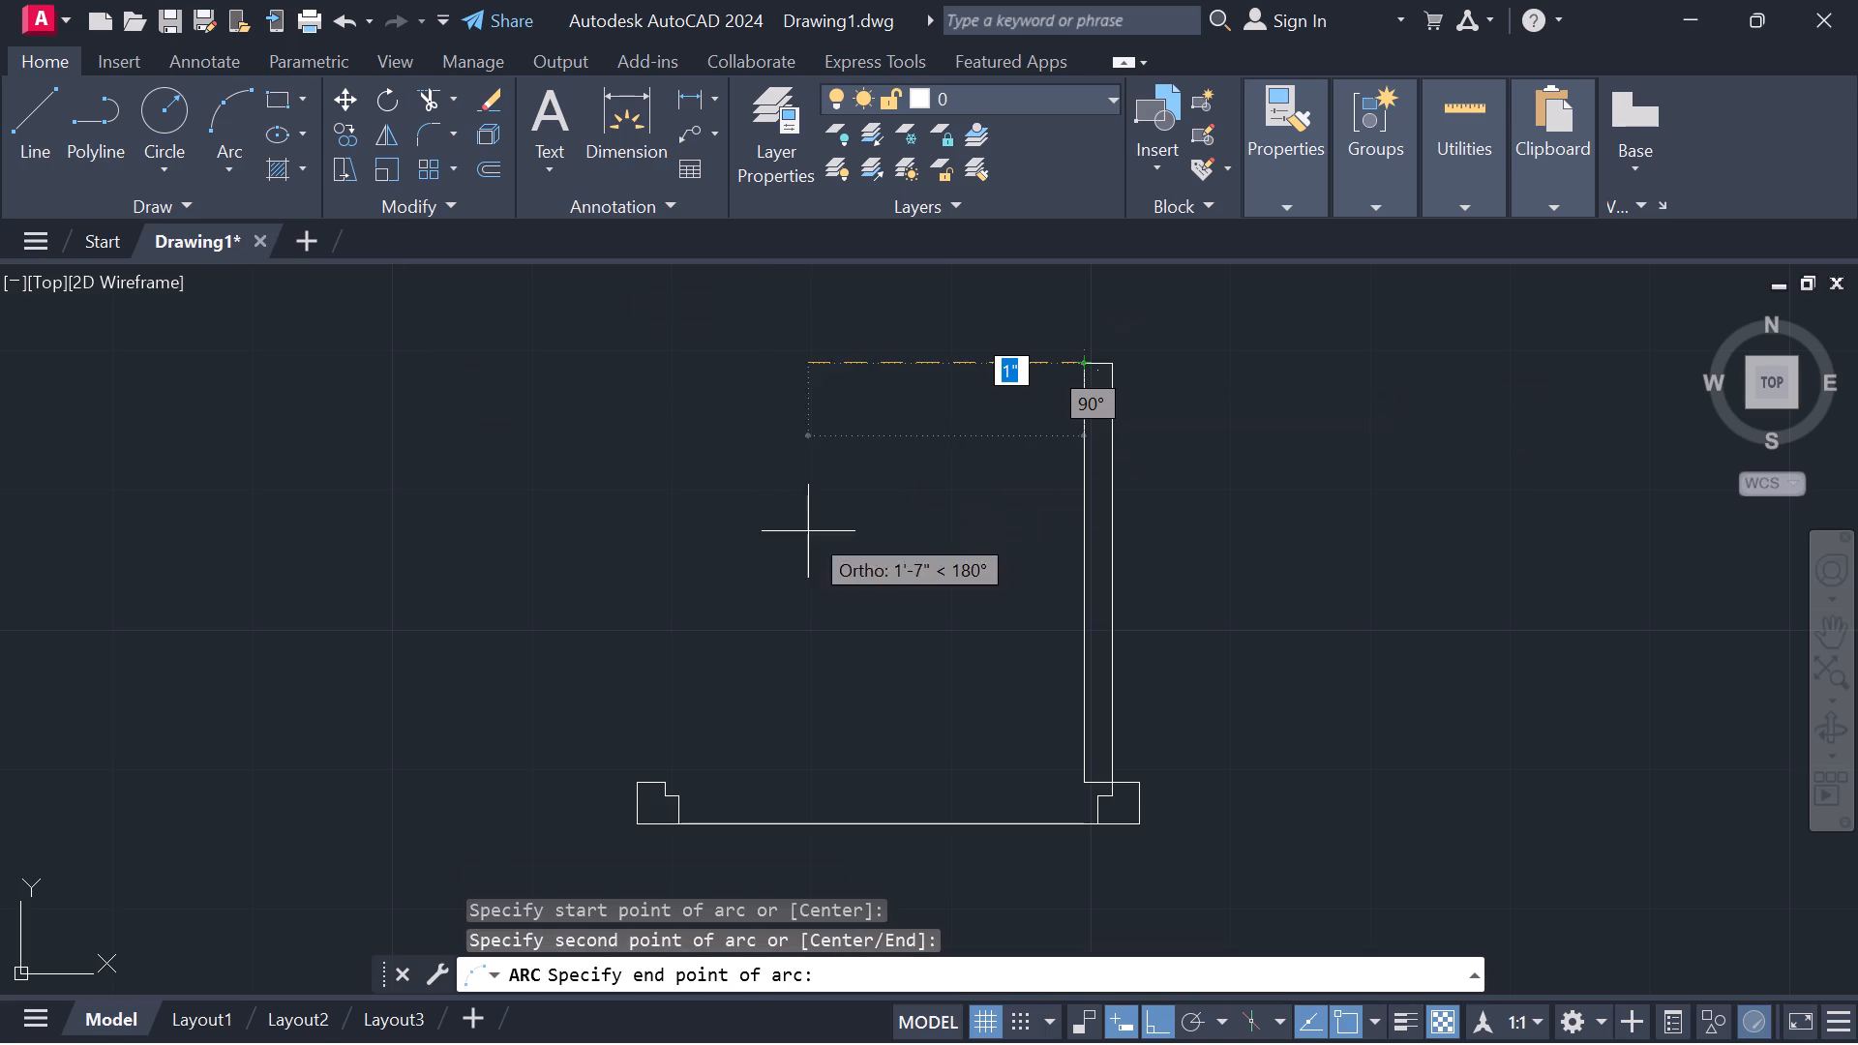
pyautogui.click(660, 774)
pyautogui.press('Escape')
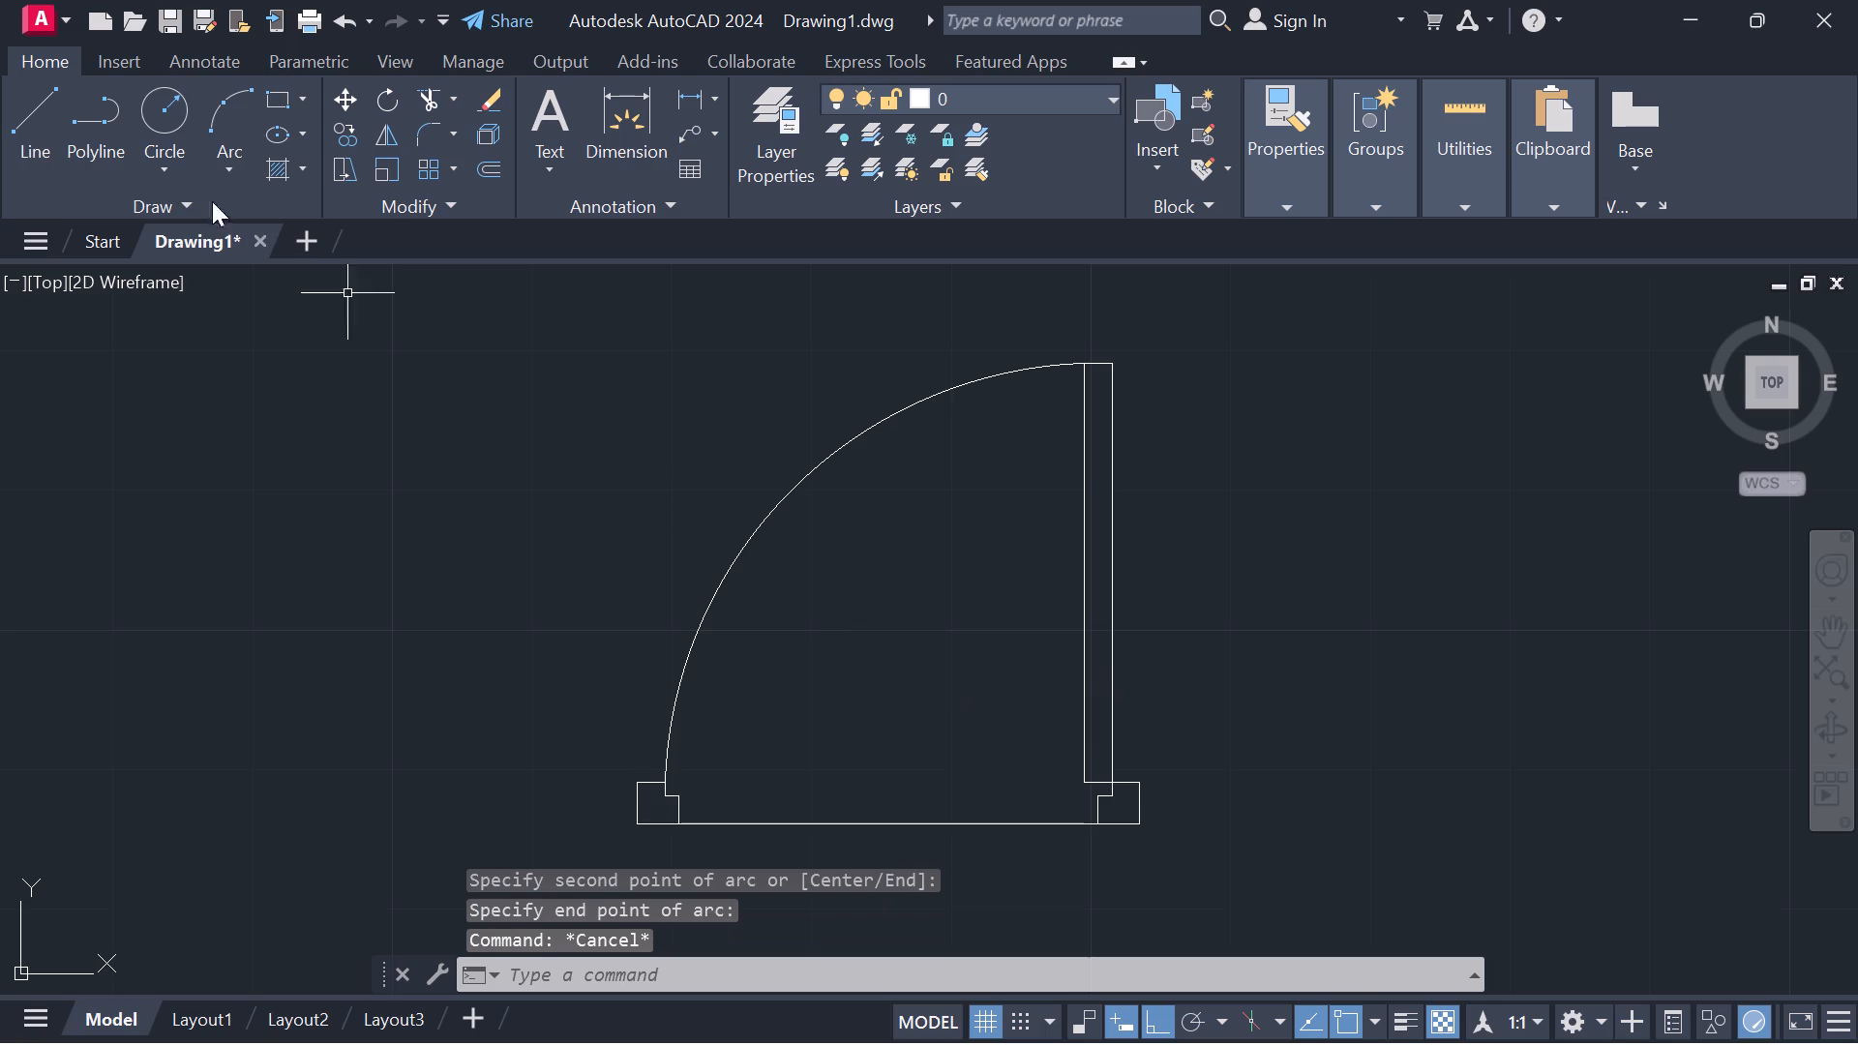
# Trim away the base line between the two jambs of the 3' door.
pyautogui.click(432, 96)
pyautogui.moveTo(834, 676); pyautogui.dragTo(854, 927)
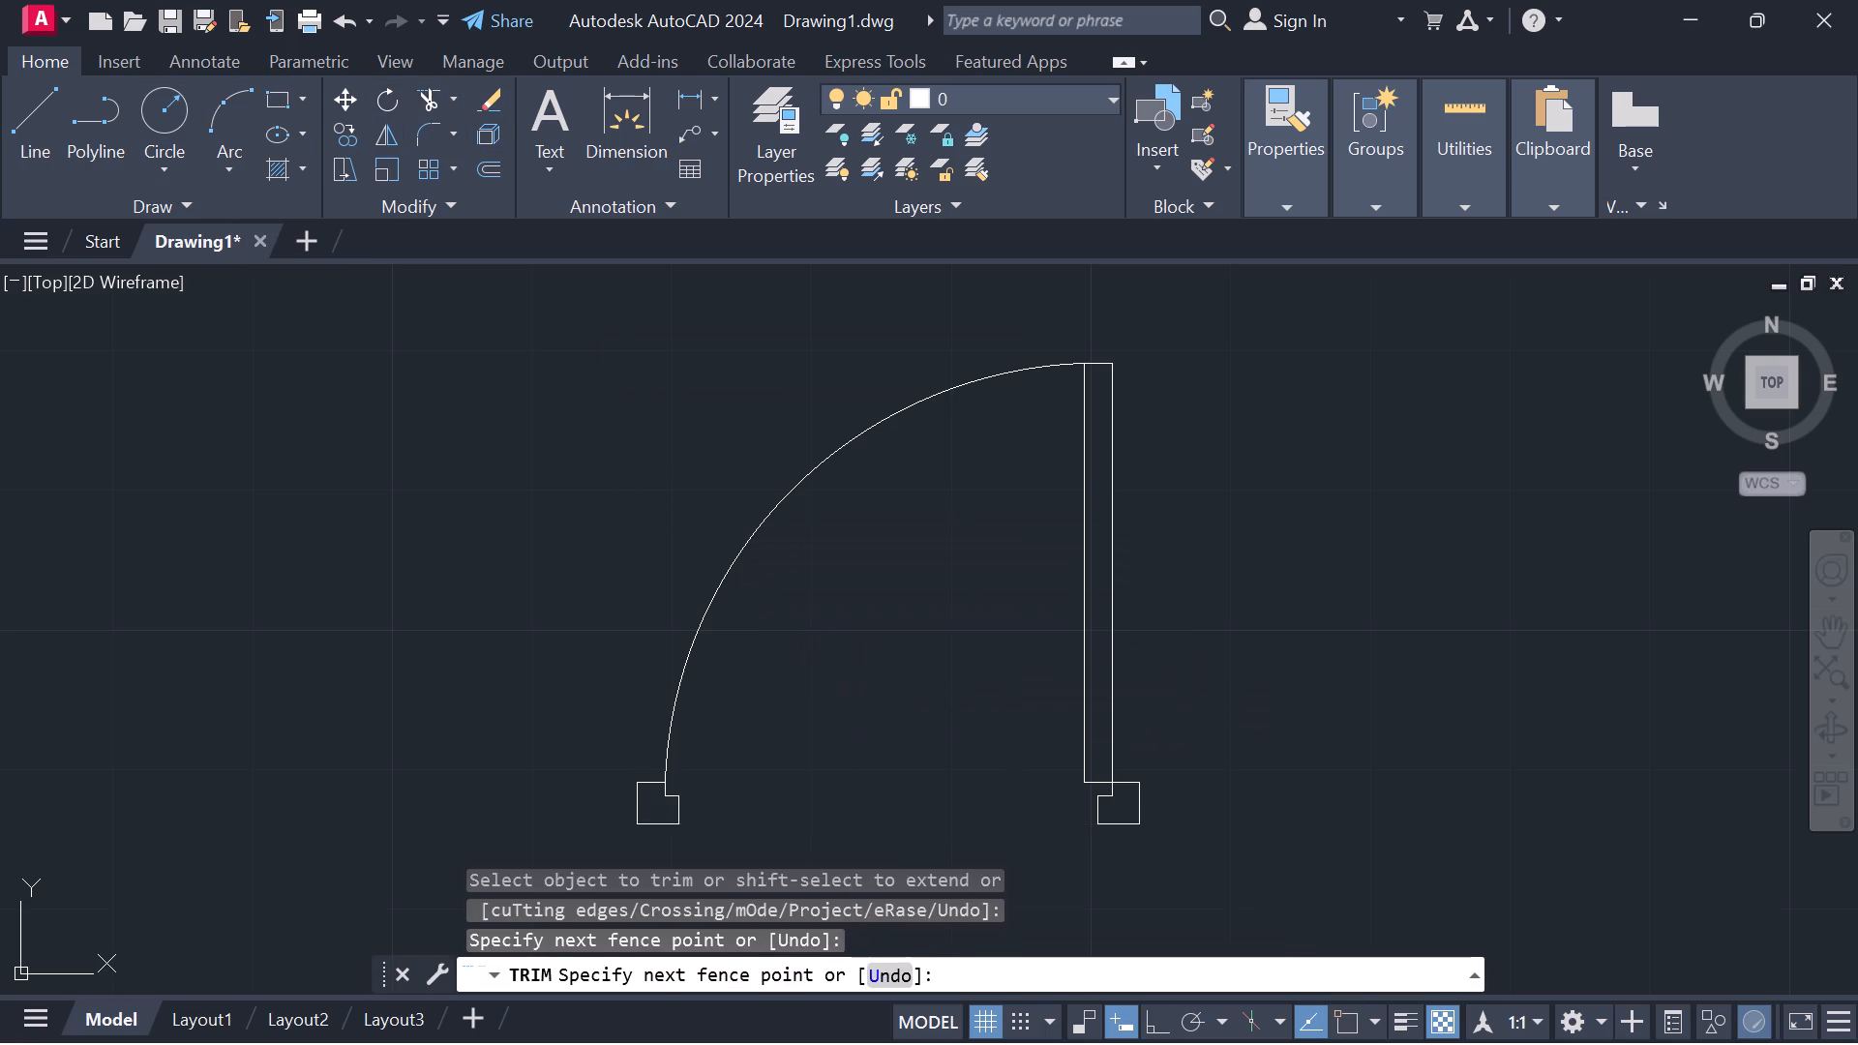
pyautogui.press('Escape')
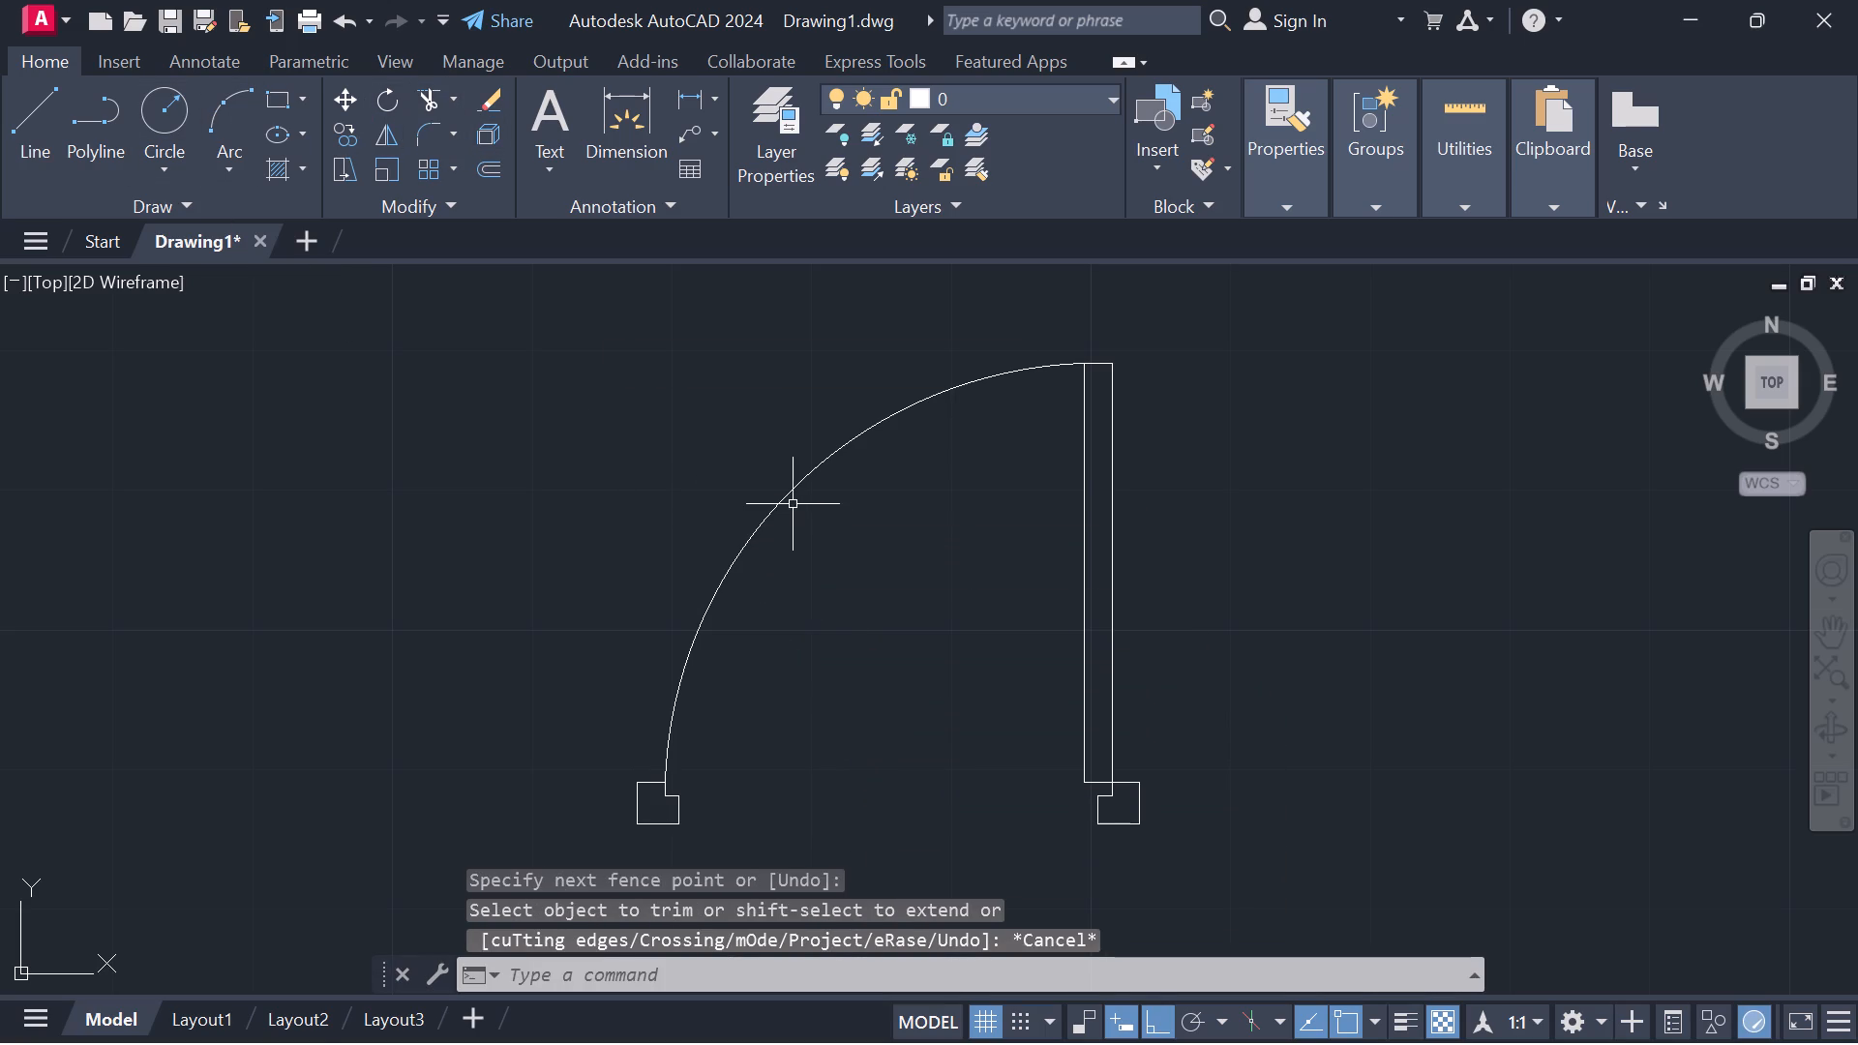
# Copy the complete 3' door by its left jamb's lower-left corner, placing one copy horizontally to its right.
pyautogui.scroll(-1, 1270, 397)
pyautogui.moveTo(1269, 378); pyautogui.dragTo(1120, 313)
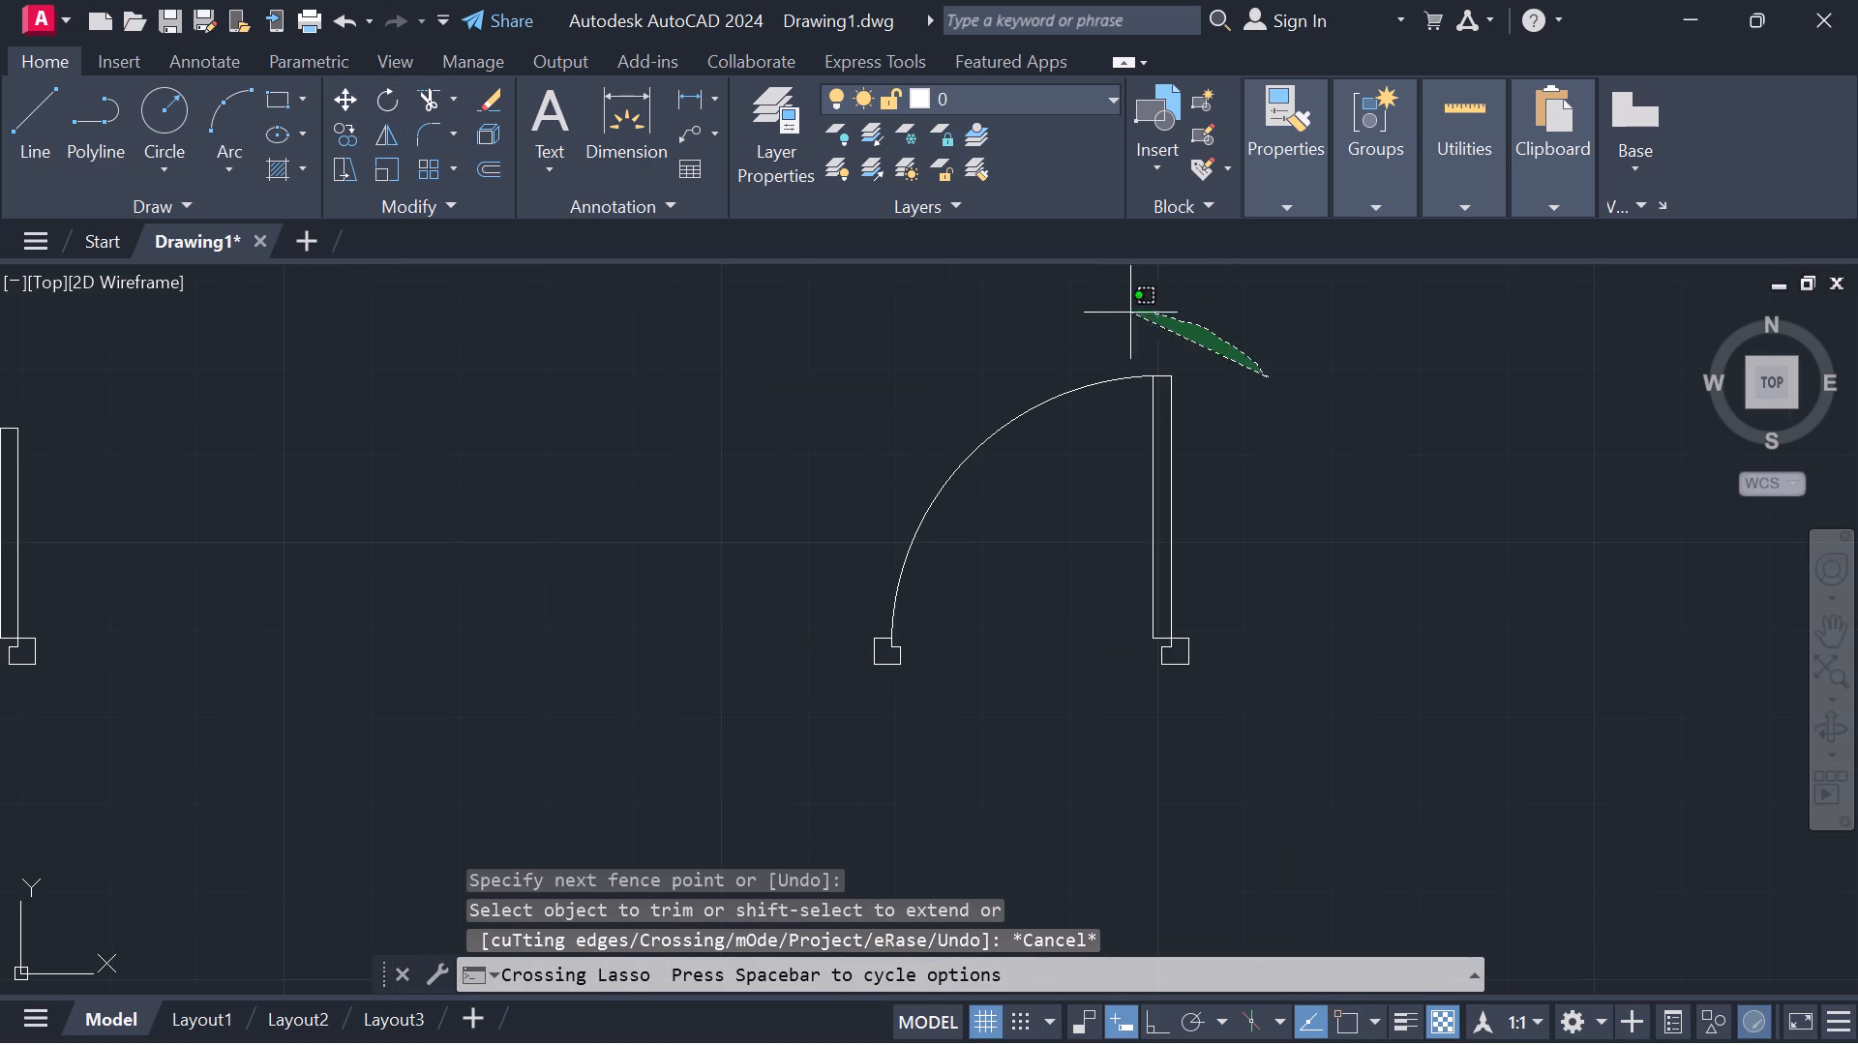
pyautogui.moveTo(1120, 313); pyautogui.dragTo(1270, 691)
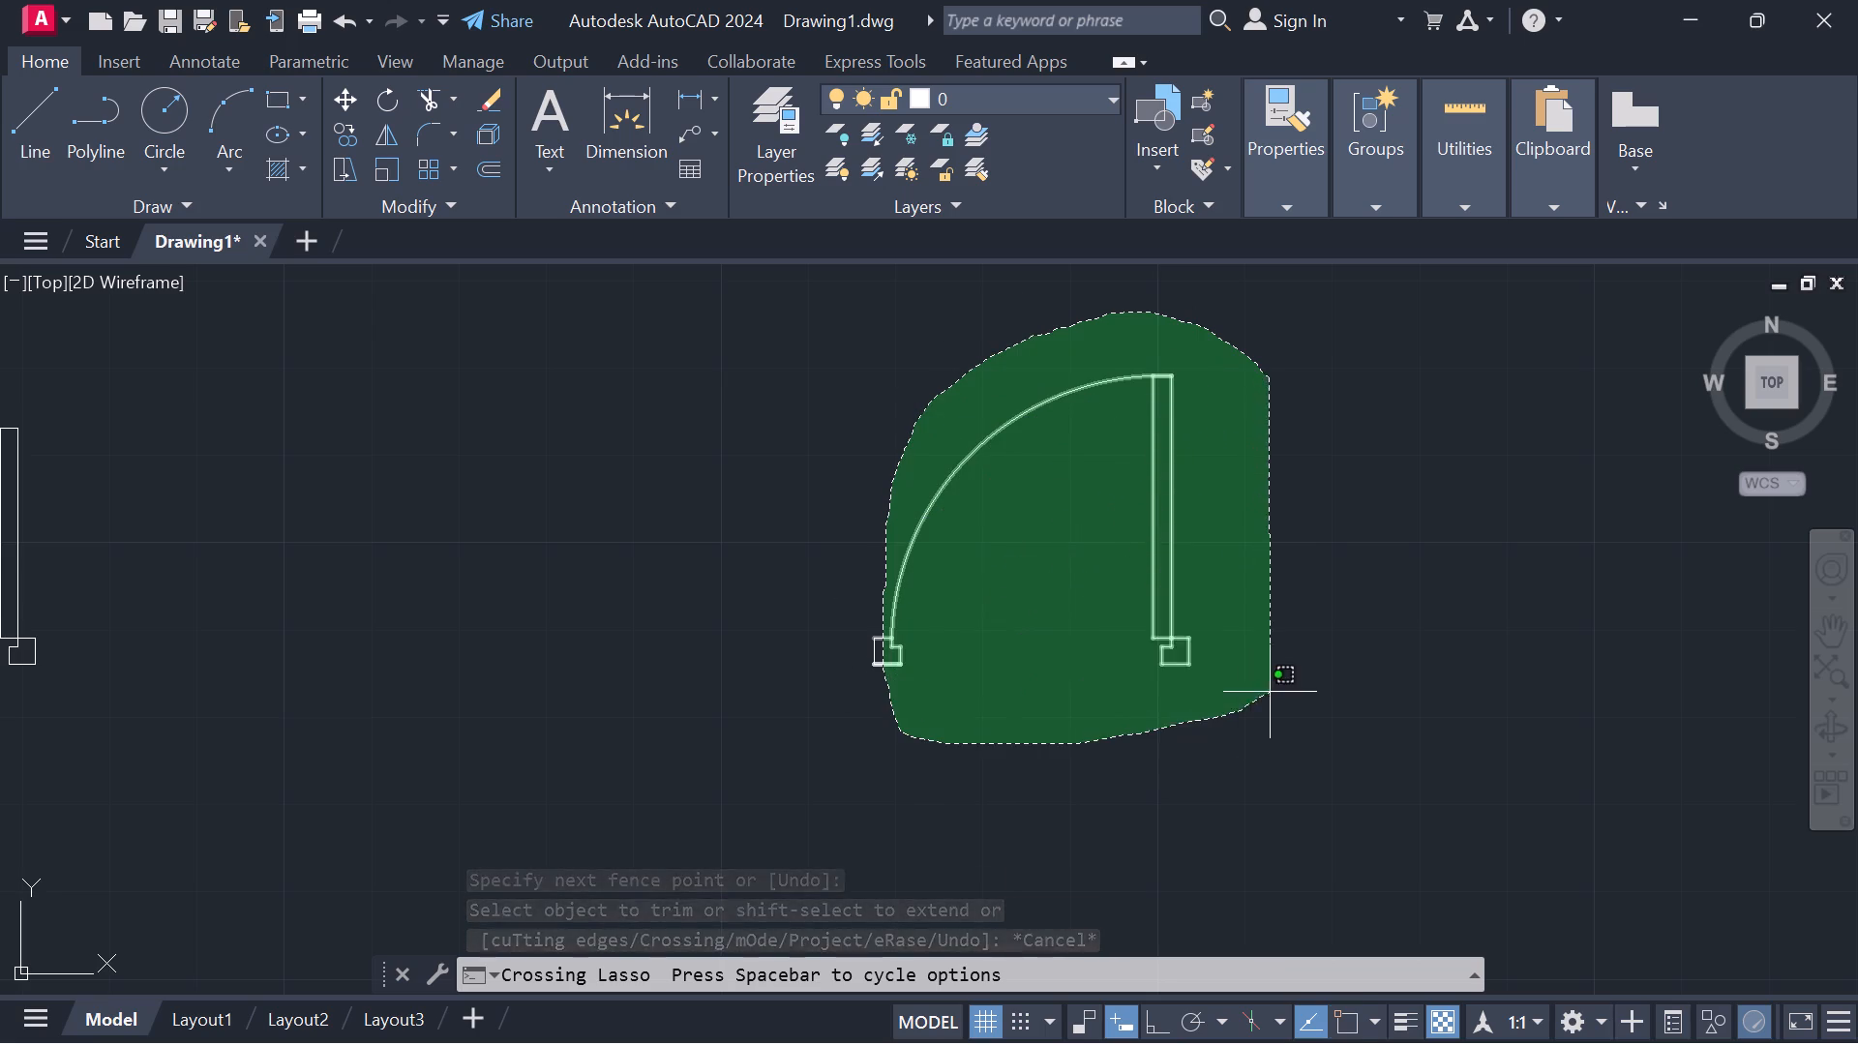
pyautogui.moveTo(895, 562); pyautogui.dragTo(1081, 715)
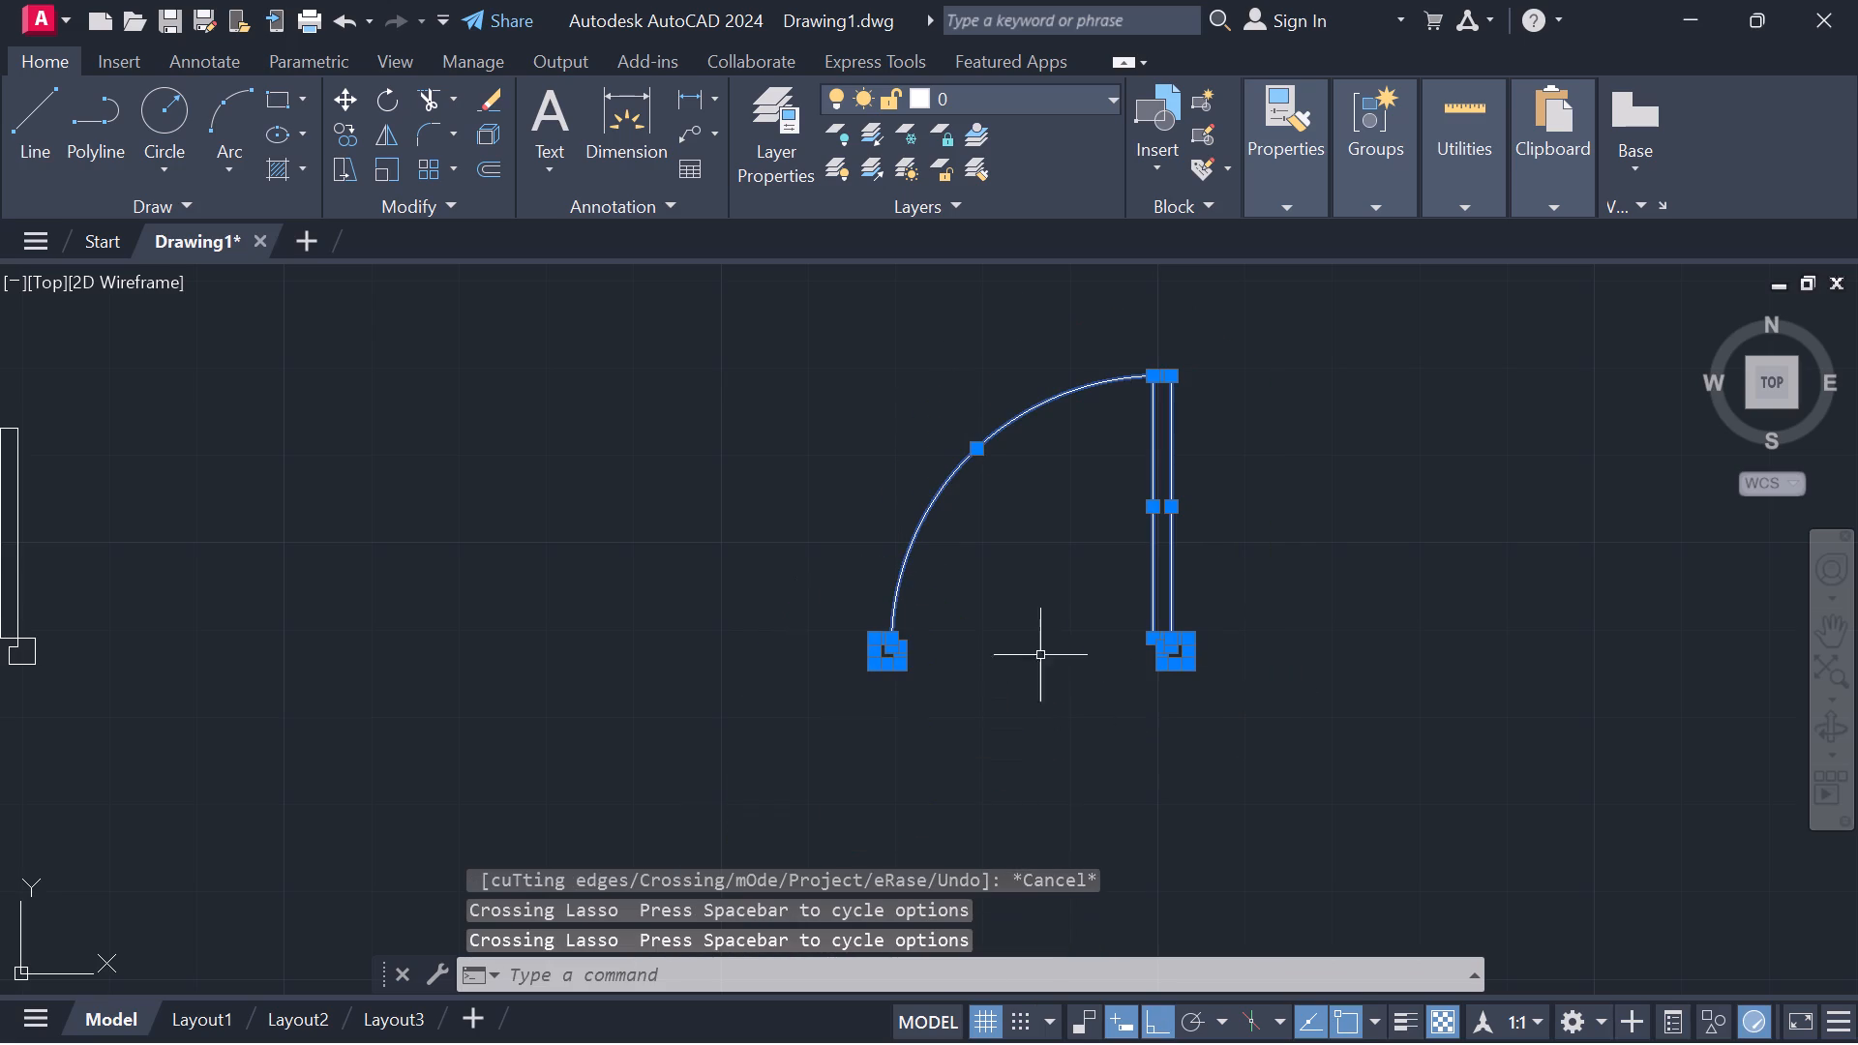
pyautogui.click(335, 129)
pyautogui.click(871, 668)
pyautogui.click(1469, 665)
pyautogui.press('Escape')
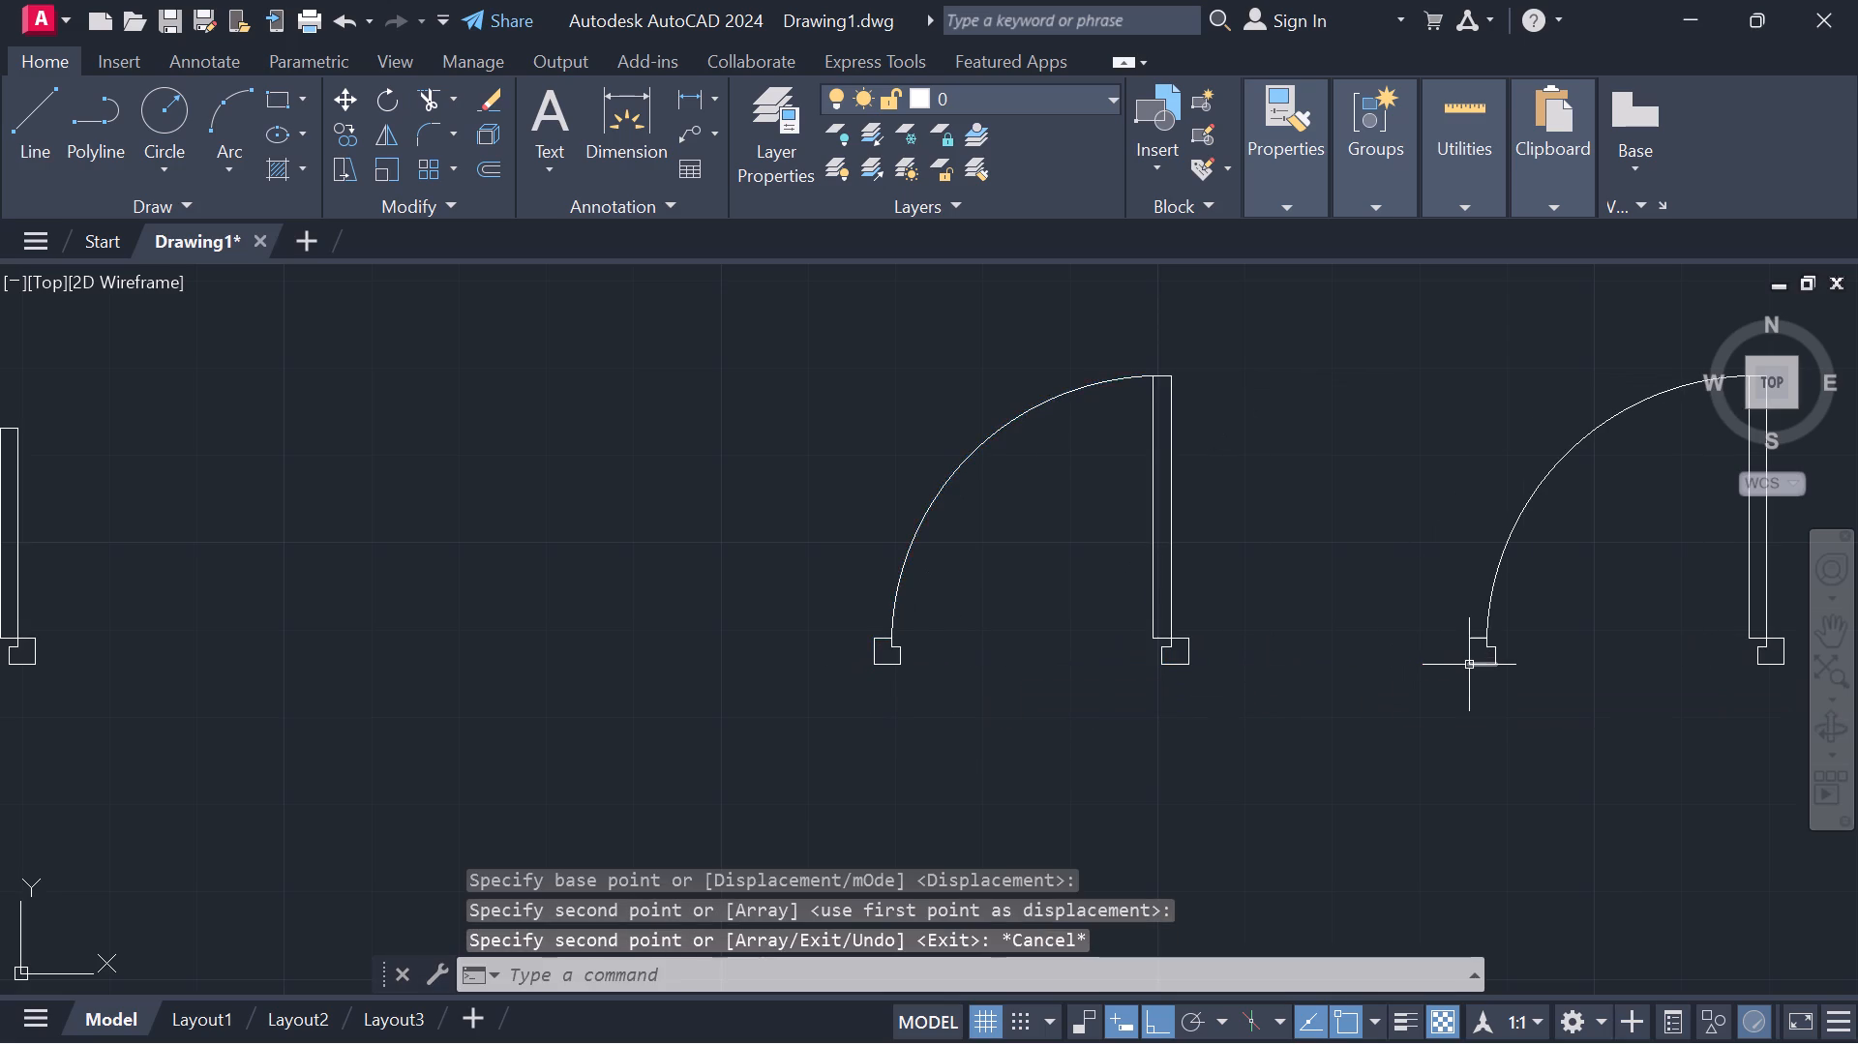
# Check the width of the opening between the central vertical wall and the short windowed wall above the entrance area using a temporary line.
pyautogui.scroll(-6, 1460, 665)
pyautogui.moveTo(1451, 668); pyautogui.dragTo(1421, 586, button='middle')
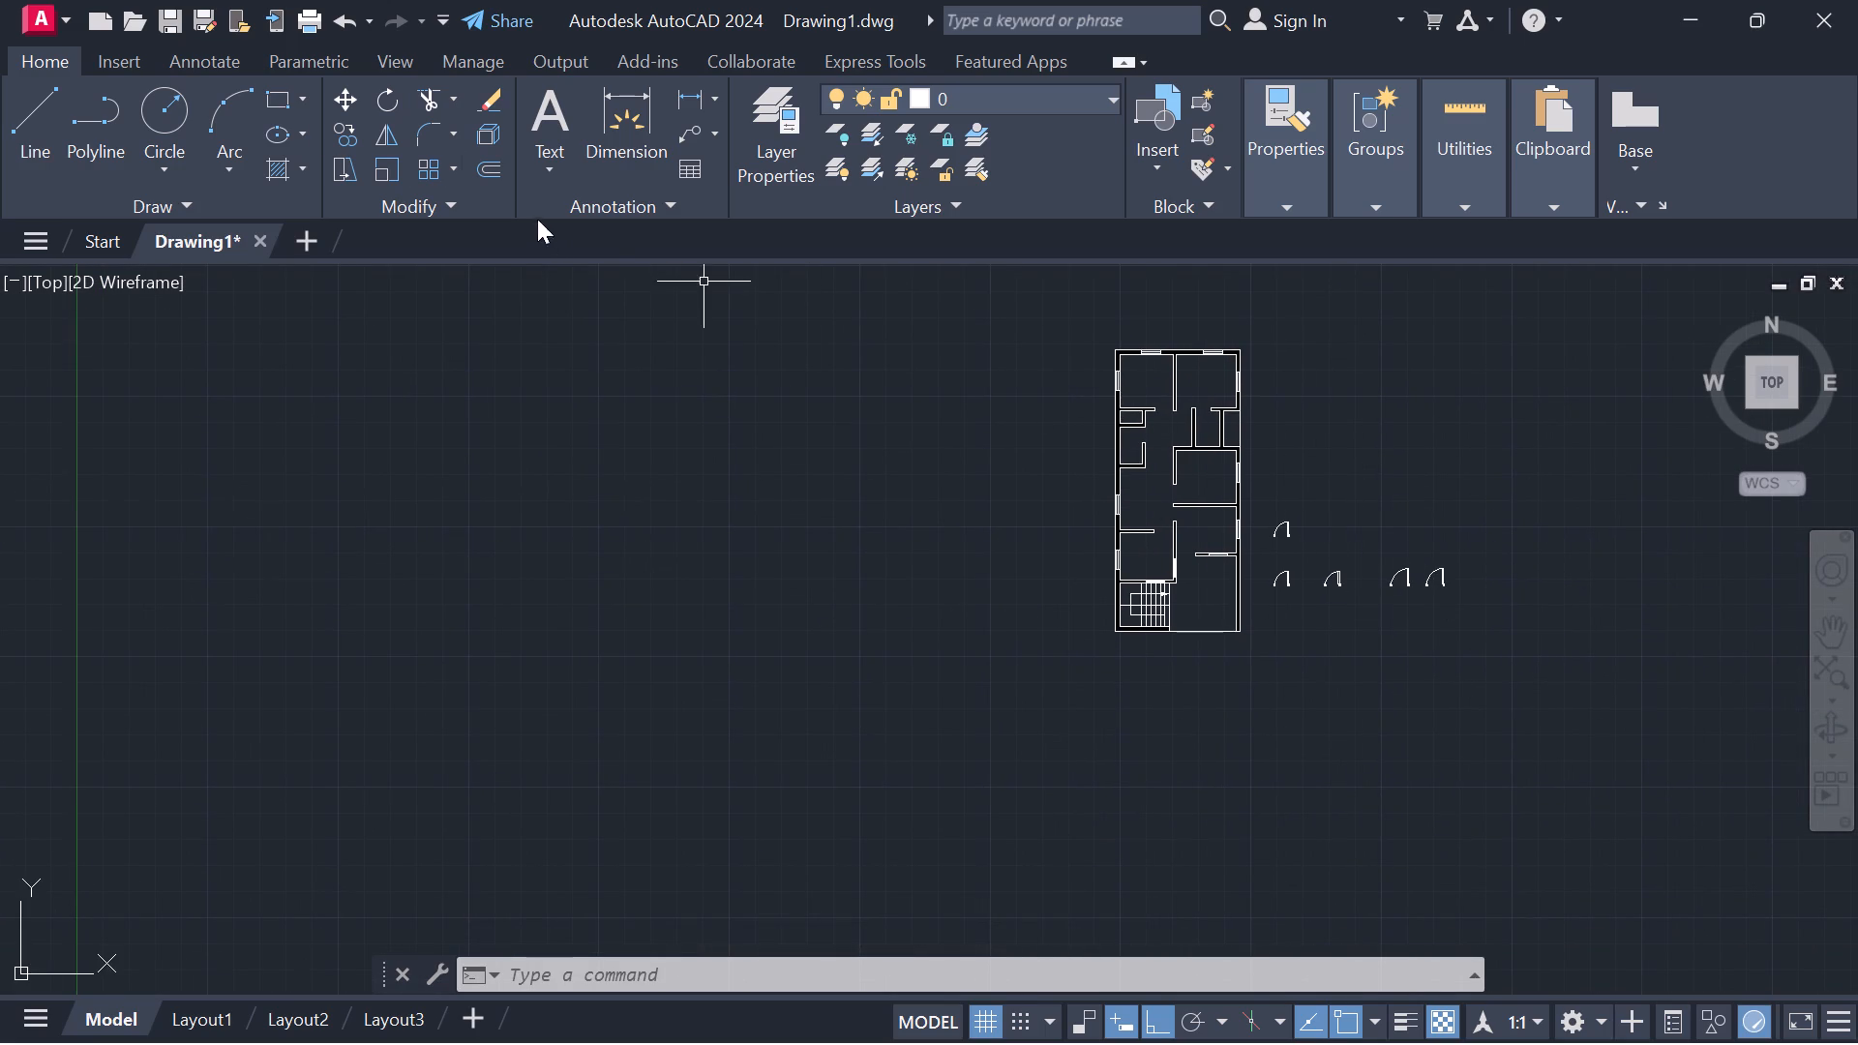
pyautogui.click(14, 118)
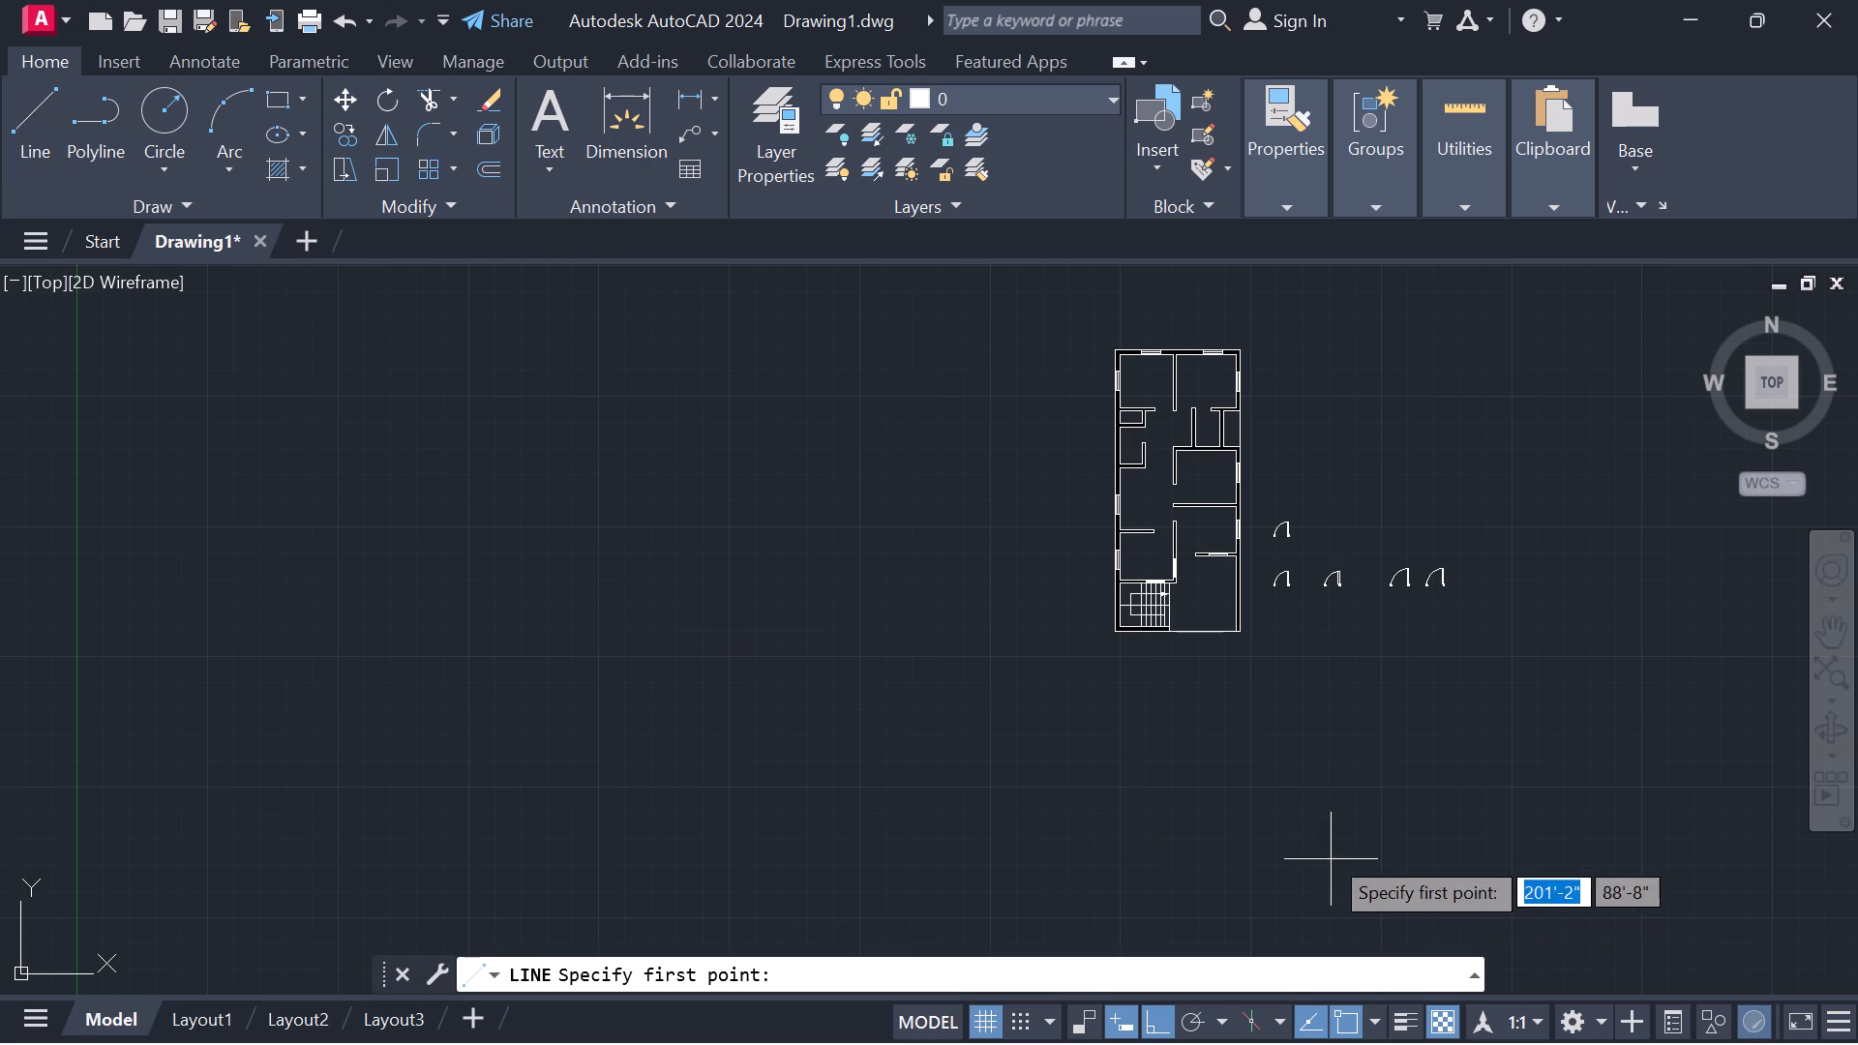
pyautogui.scroll(2, 1191, 700)
pyautogui.moveTo(1244, 473); pyautogui.dragTo(1035, 610, button='middle')
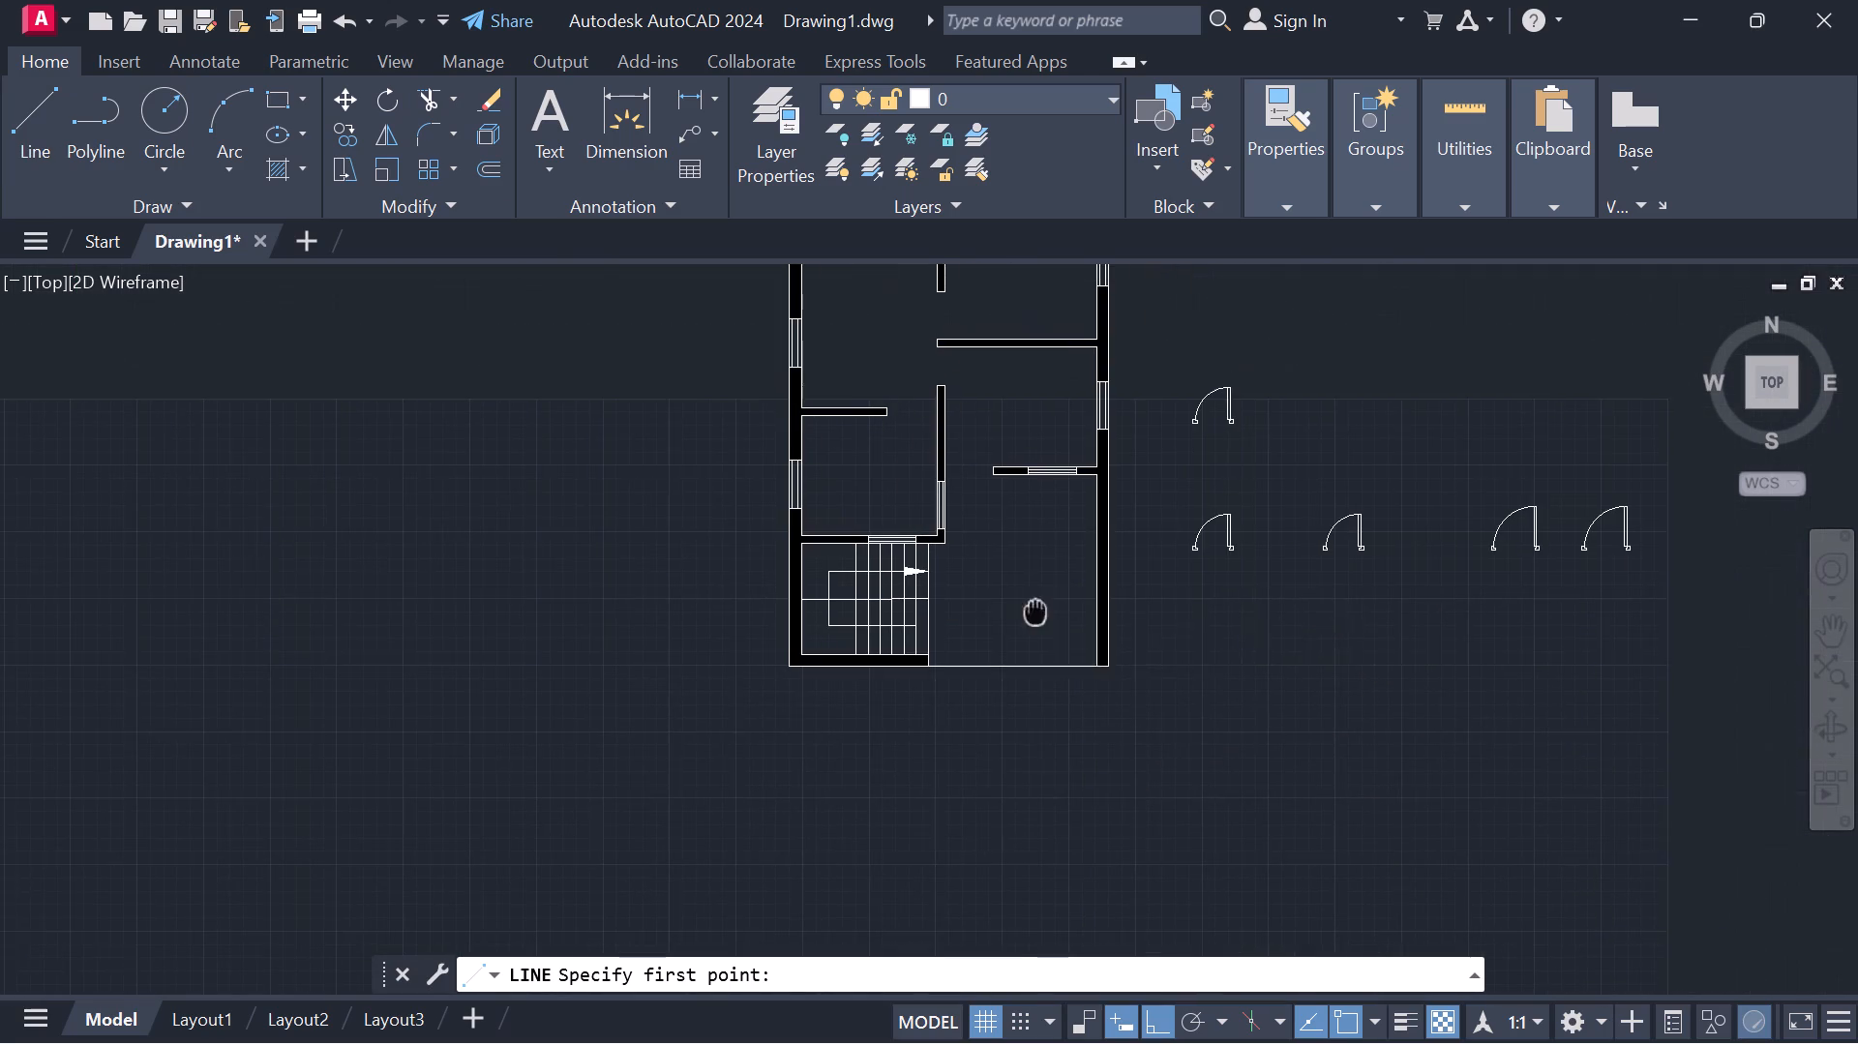
pyautogui.scroll(1, 1029, 608)
pyautogui.moveTo(1019, 482); pyautogui.dragTo(1252, 846, button='middle')
pyautogui.scroll(2, 1159, 781)
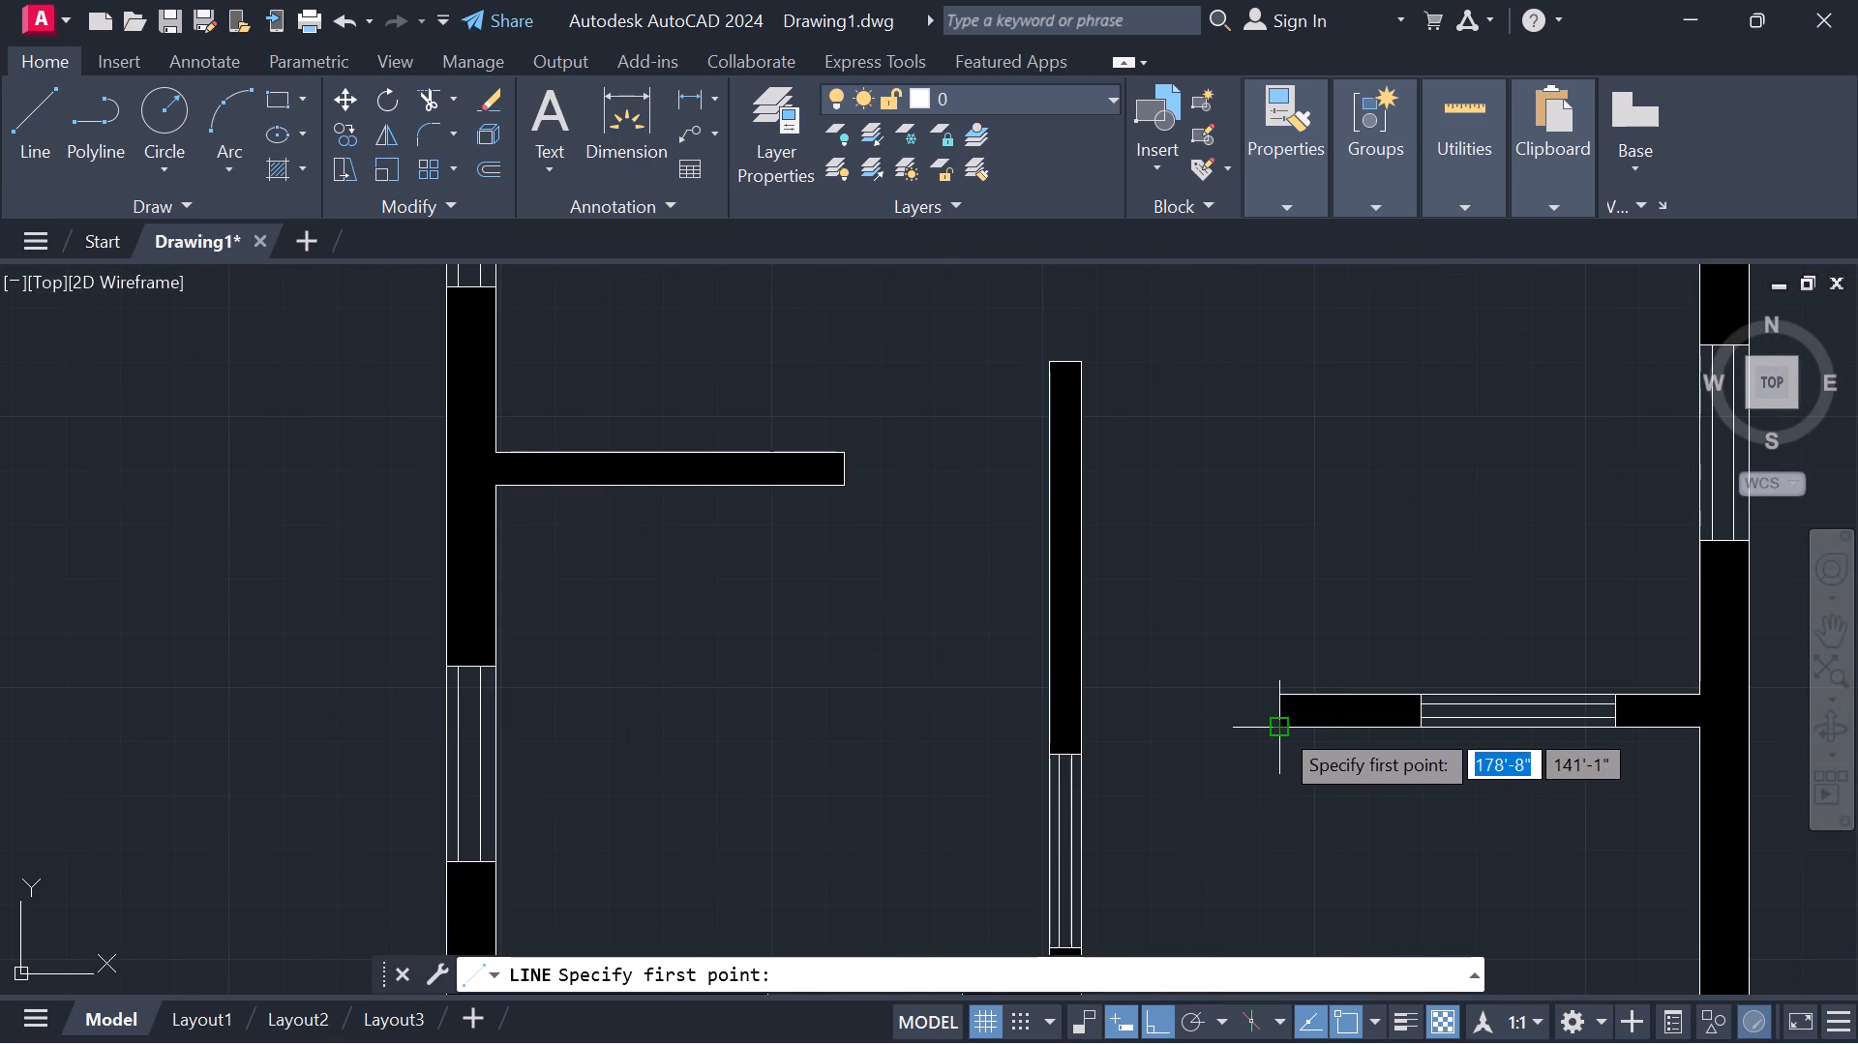
pyautogui.click(1278, 727)
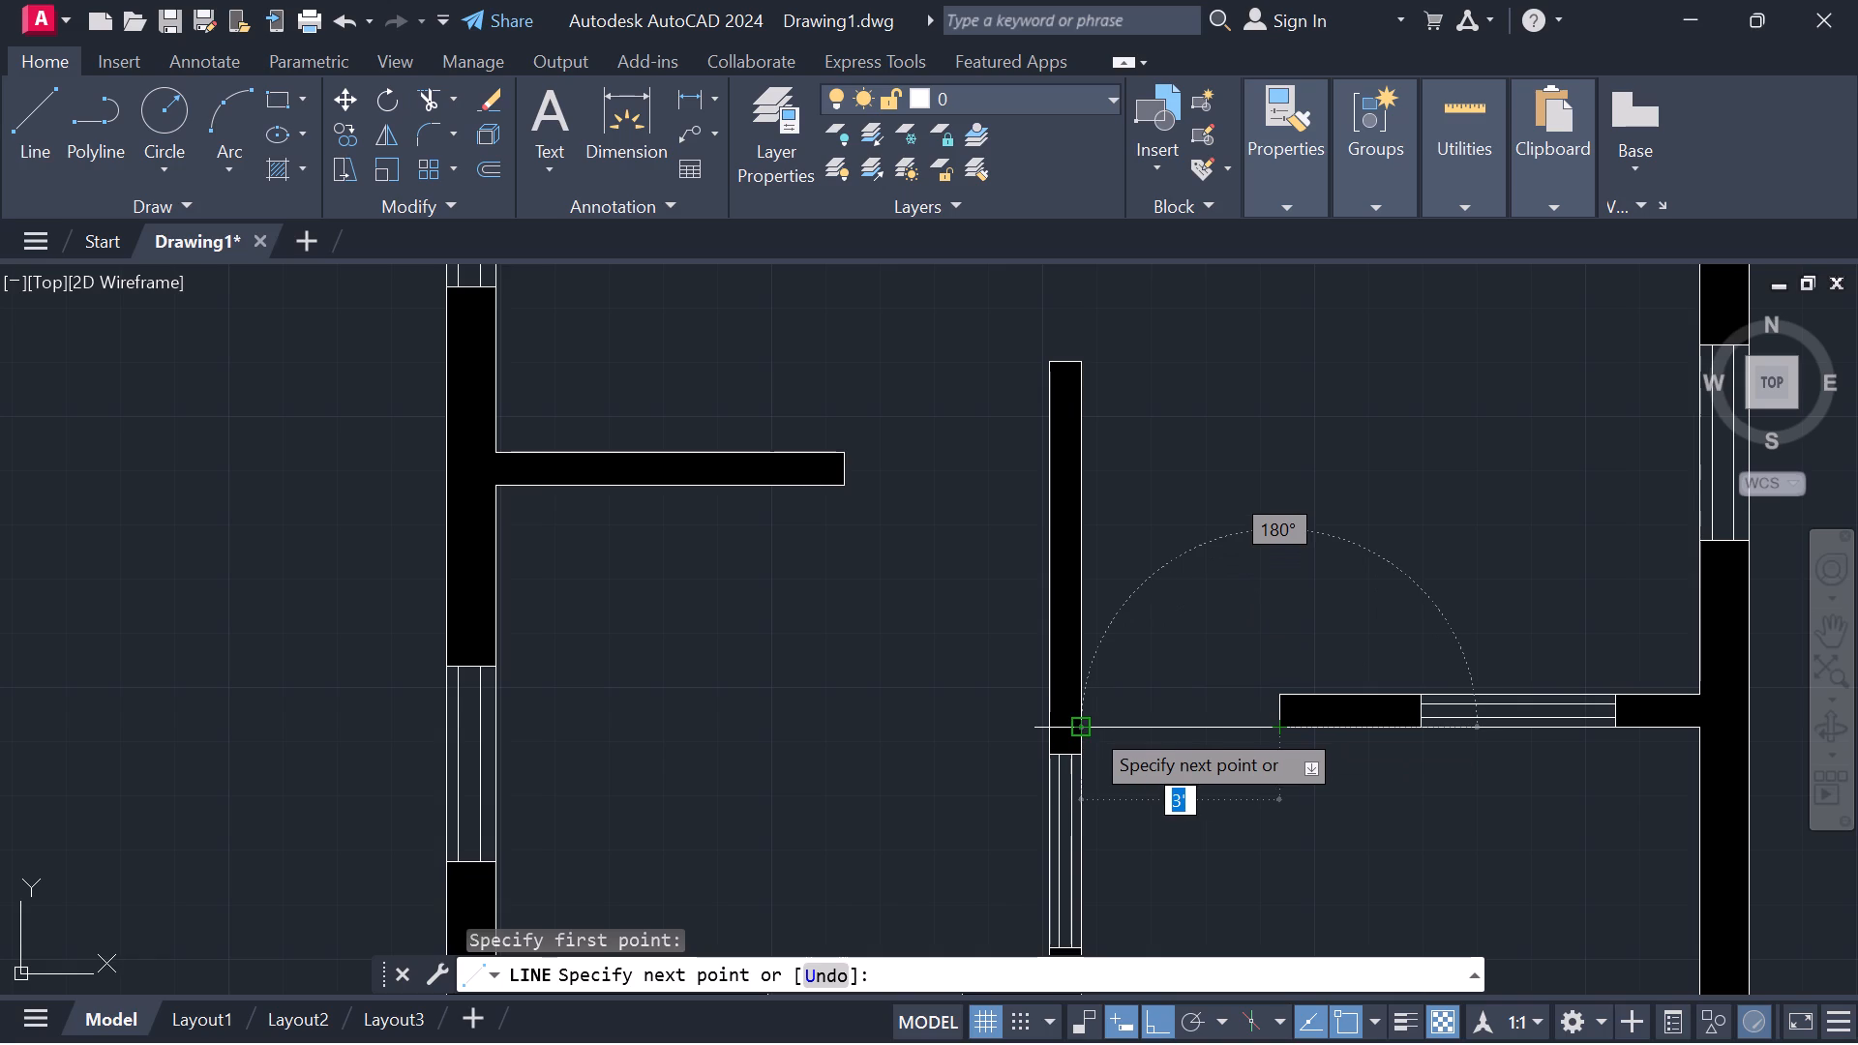
pyautogui.press('Escape')
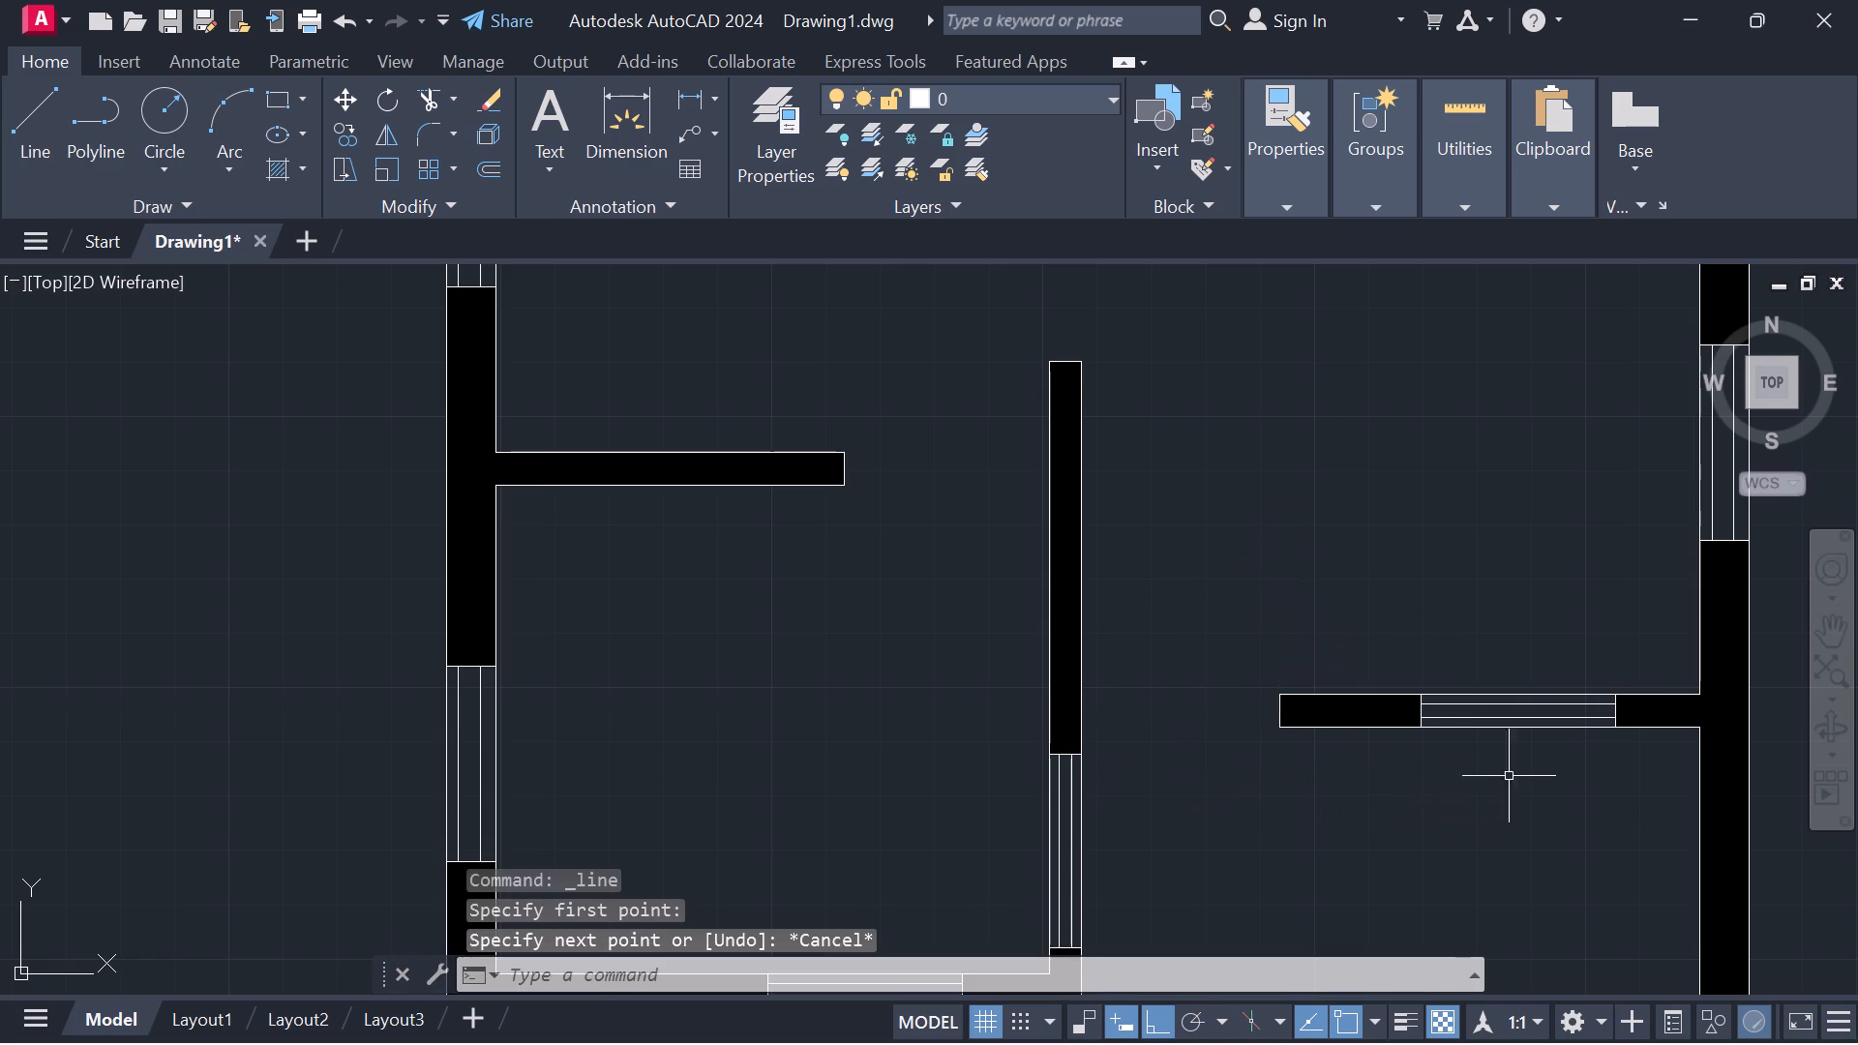
# Copy the original 3' door, the first of the two larger doors, by its right jamb to a spot about 15' straight below it.
pyautogui.scroll(-4, 1592, 775)
pyautogui.moveTo(1662, 755); pyautogui.dragTo(1037, 529, button='middle')
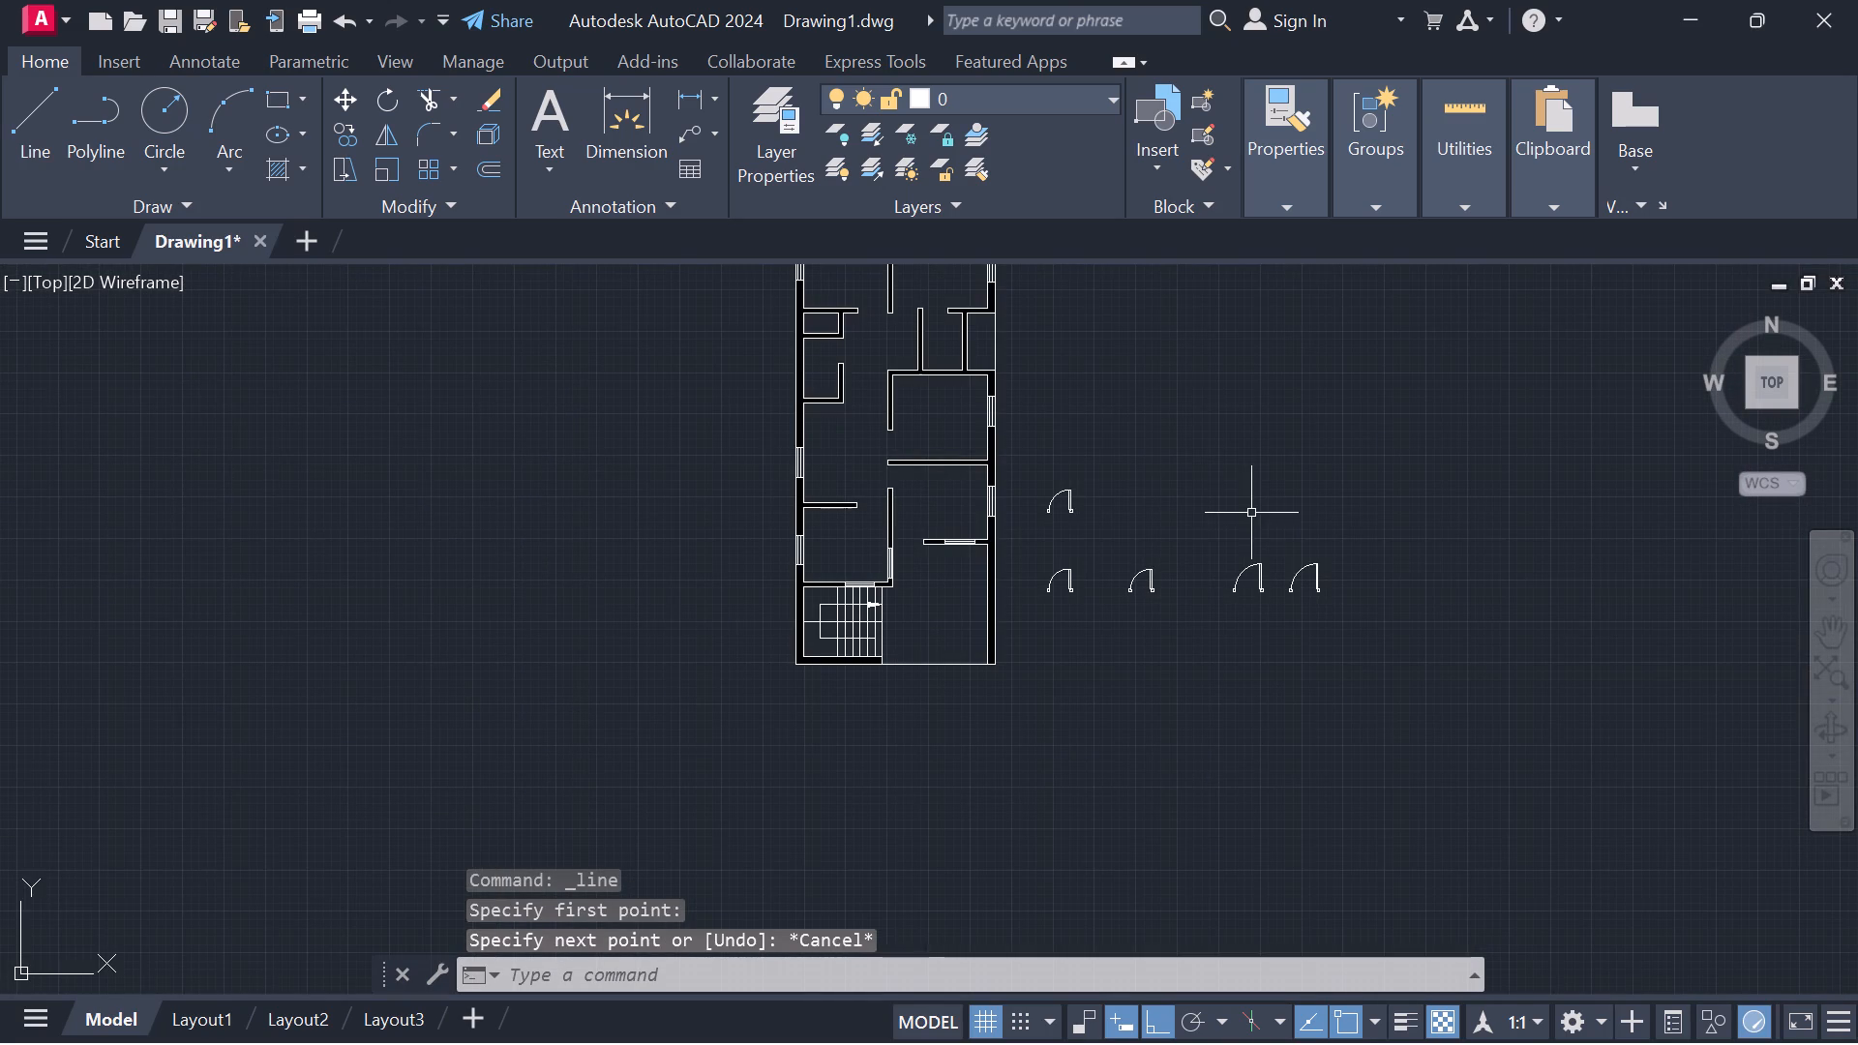
pyautogui.moveTo(1283, 550); pyautogui.dragTo(1215, 651)
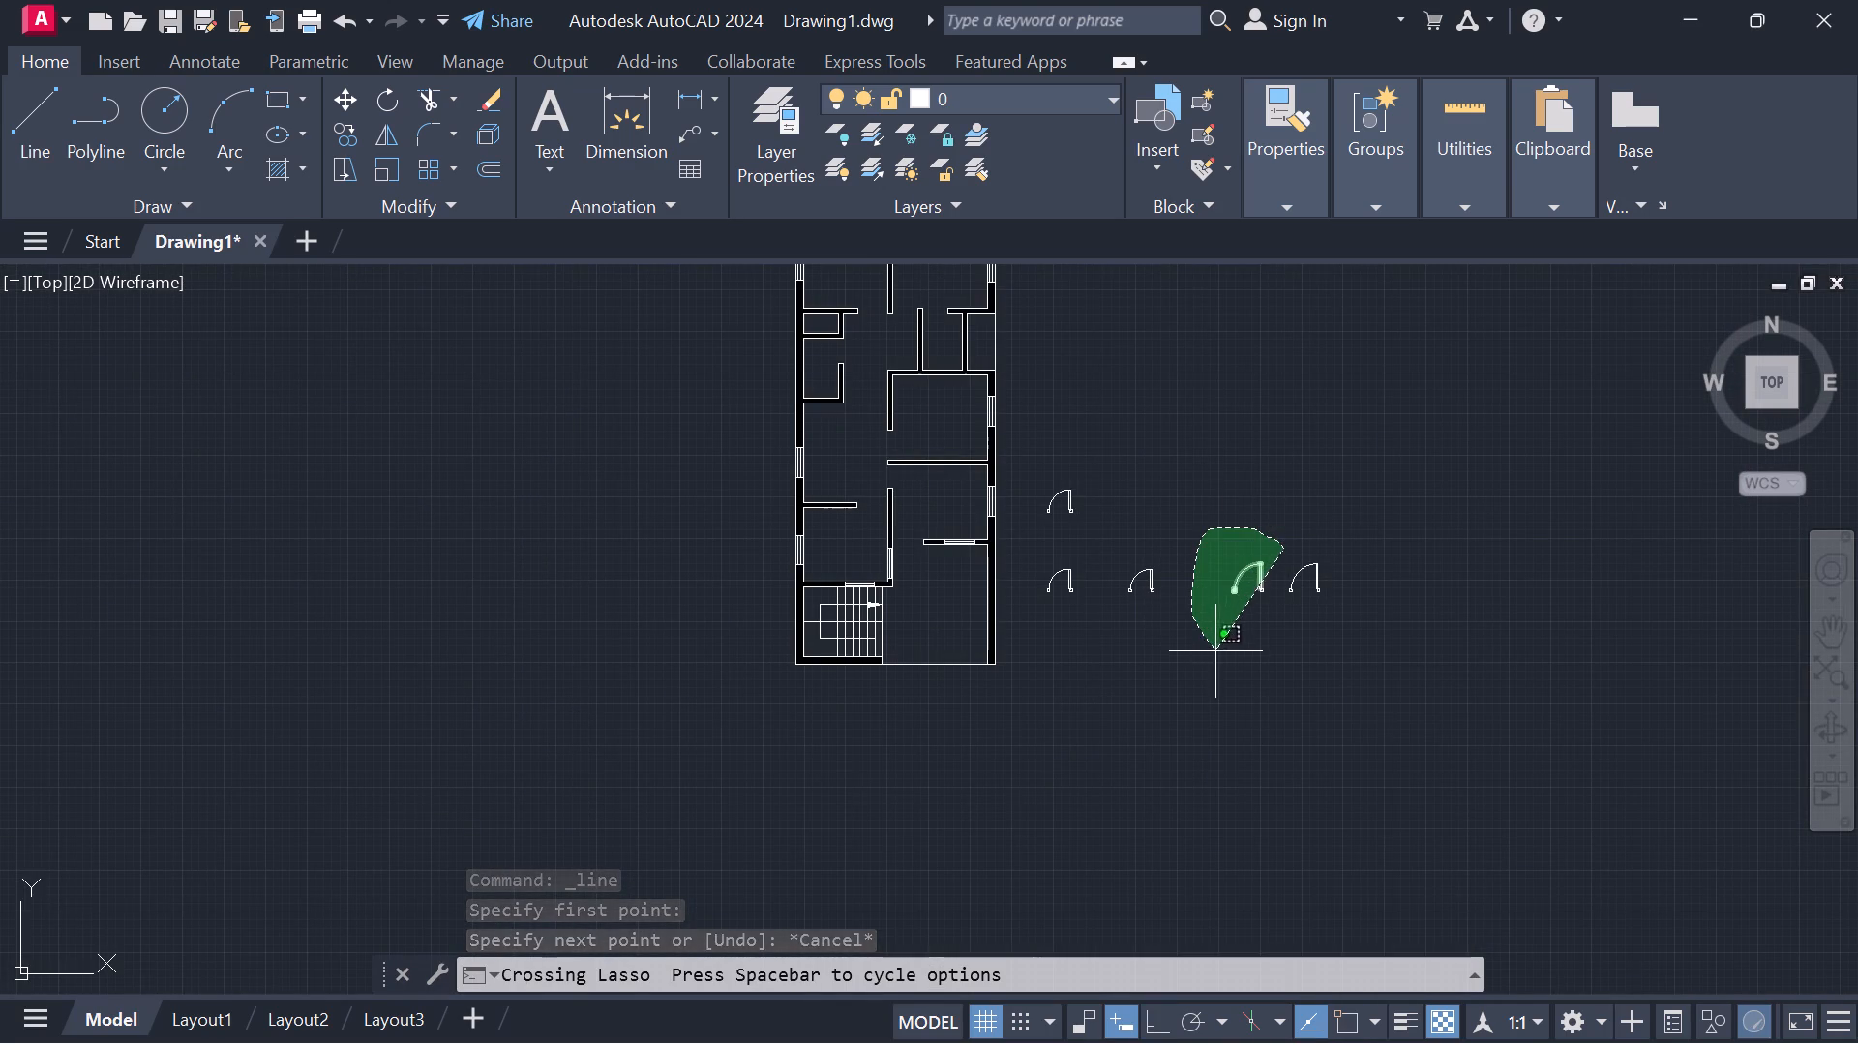
pyautogui.moveTo(1215, 651); pyautogui.dragTo(1240, 672)
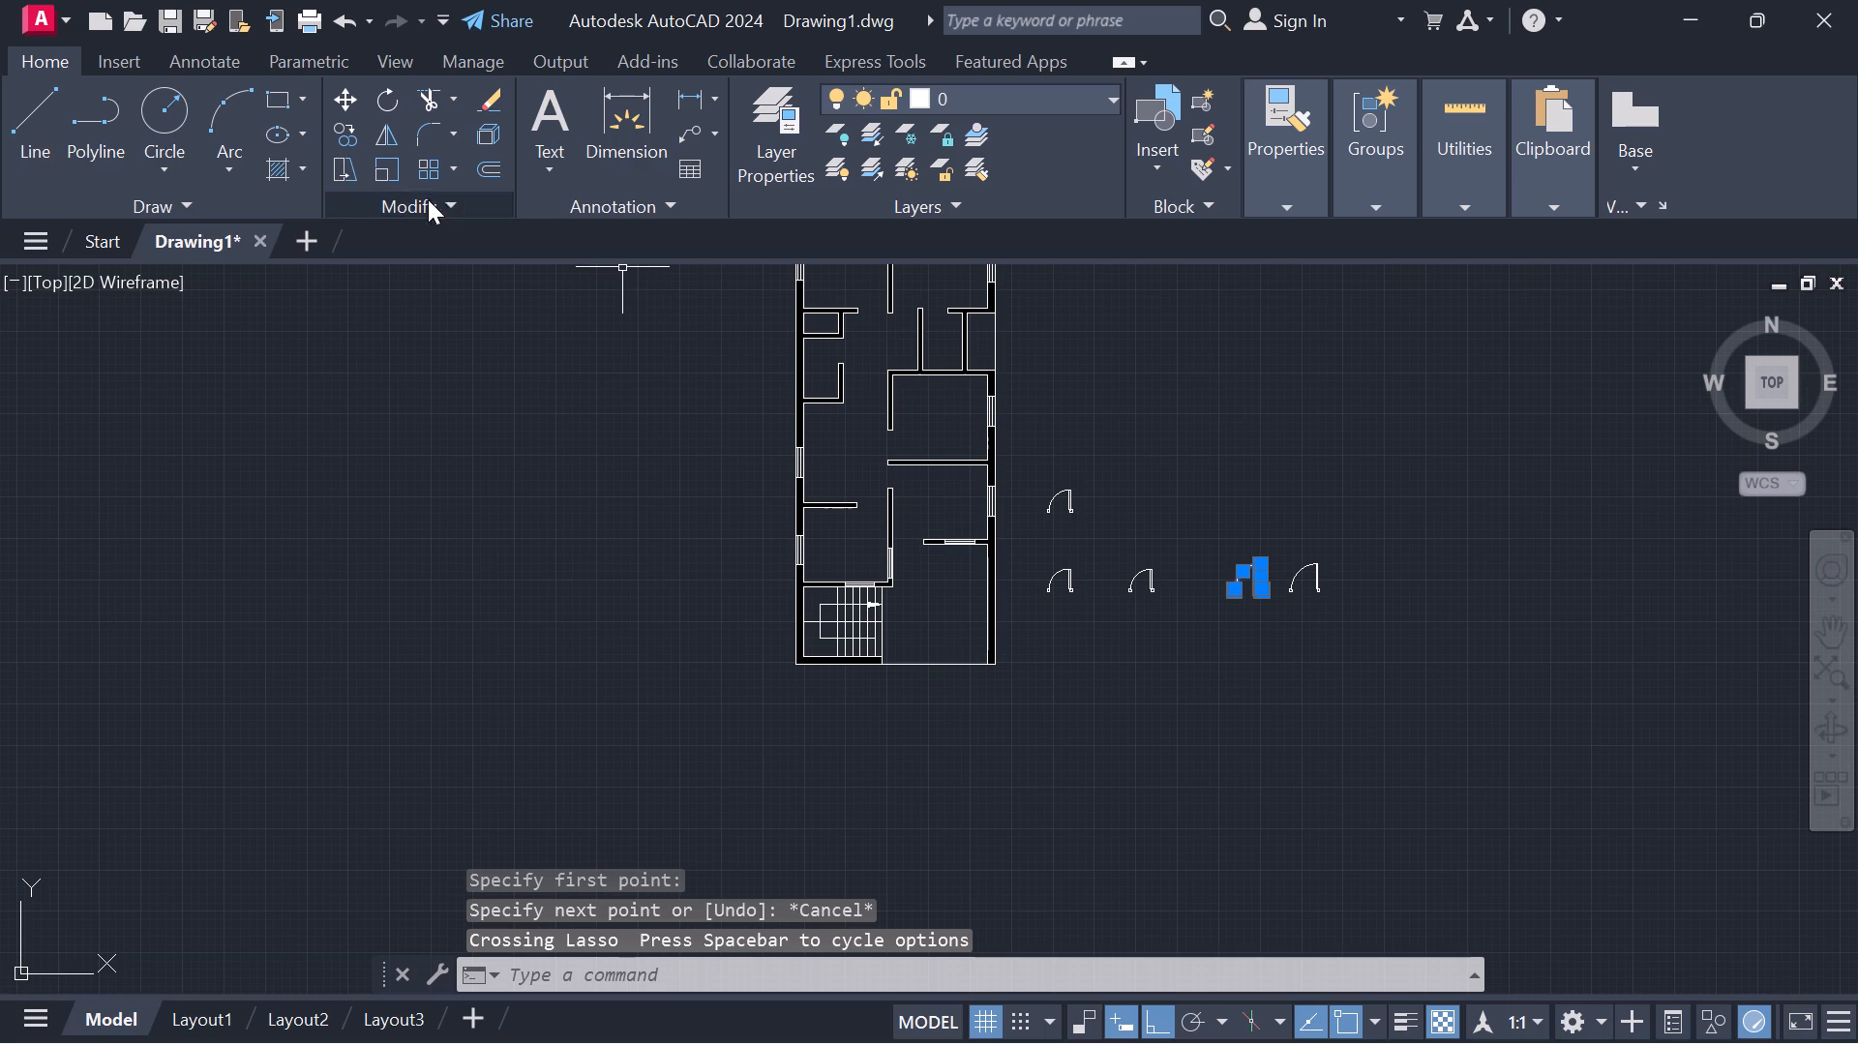
pyautogui.click(346, 134)
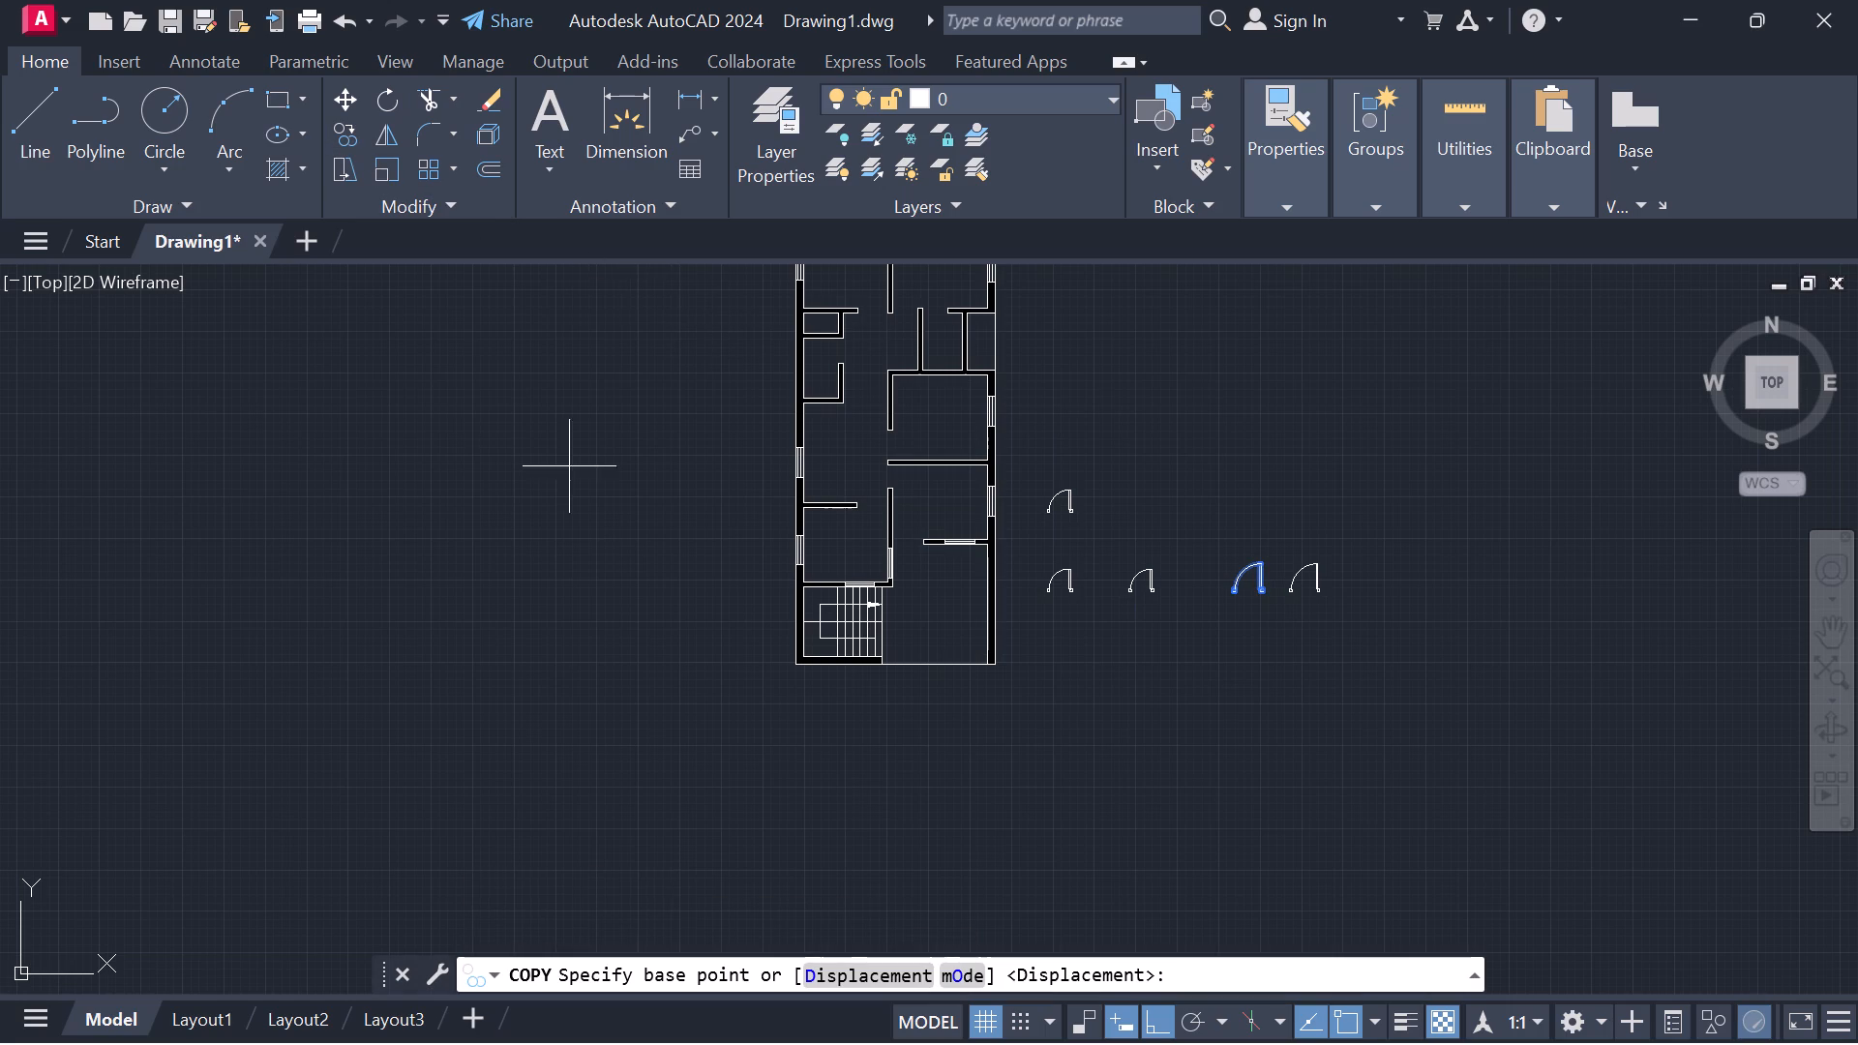
pyautogui.scroll(2, 1258, 598)
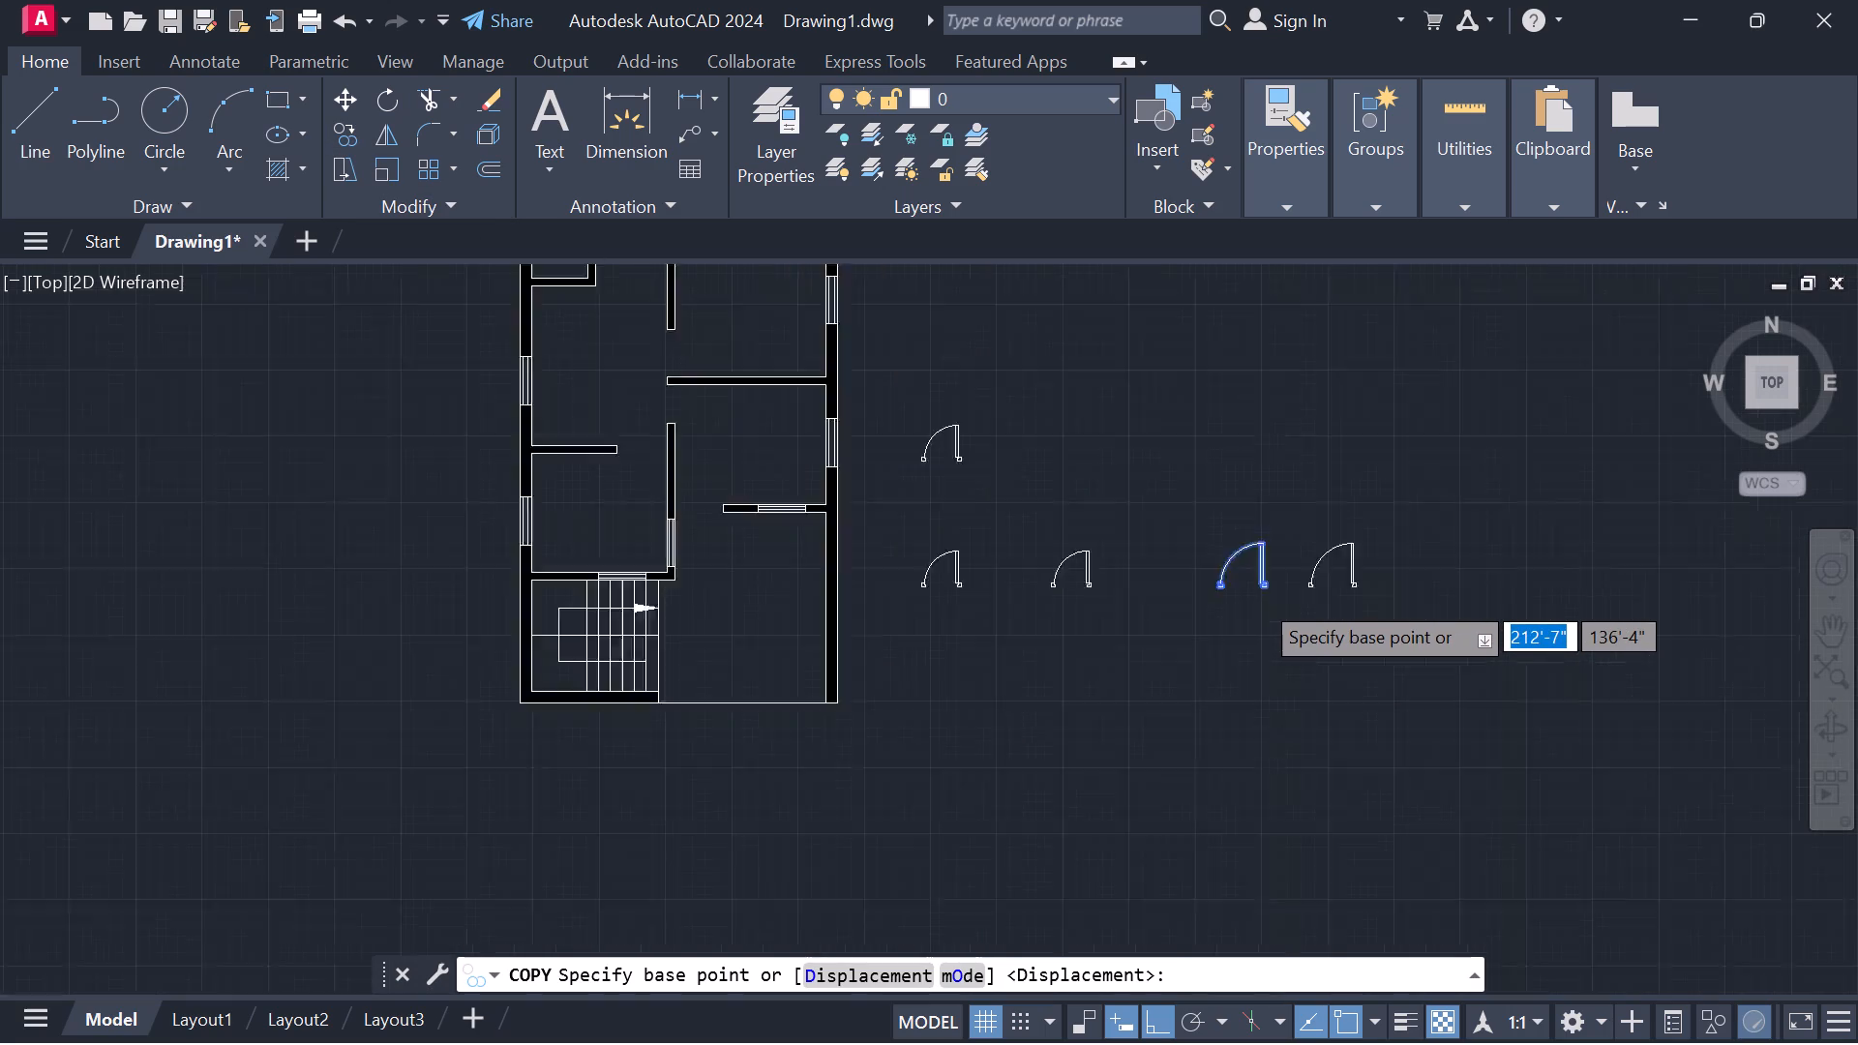
pyautogui.scroll(1, 1258, 598)
pyautogui.click(1284, 571)
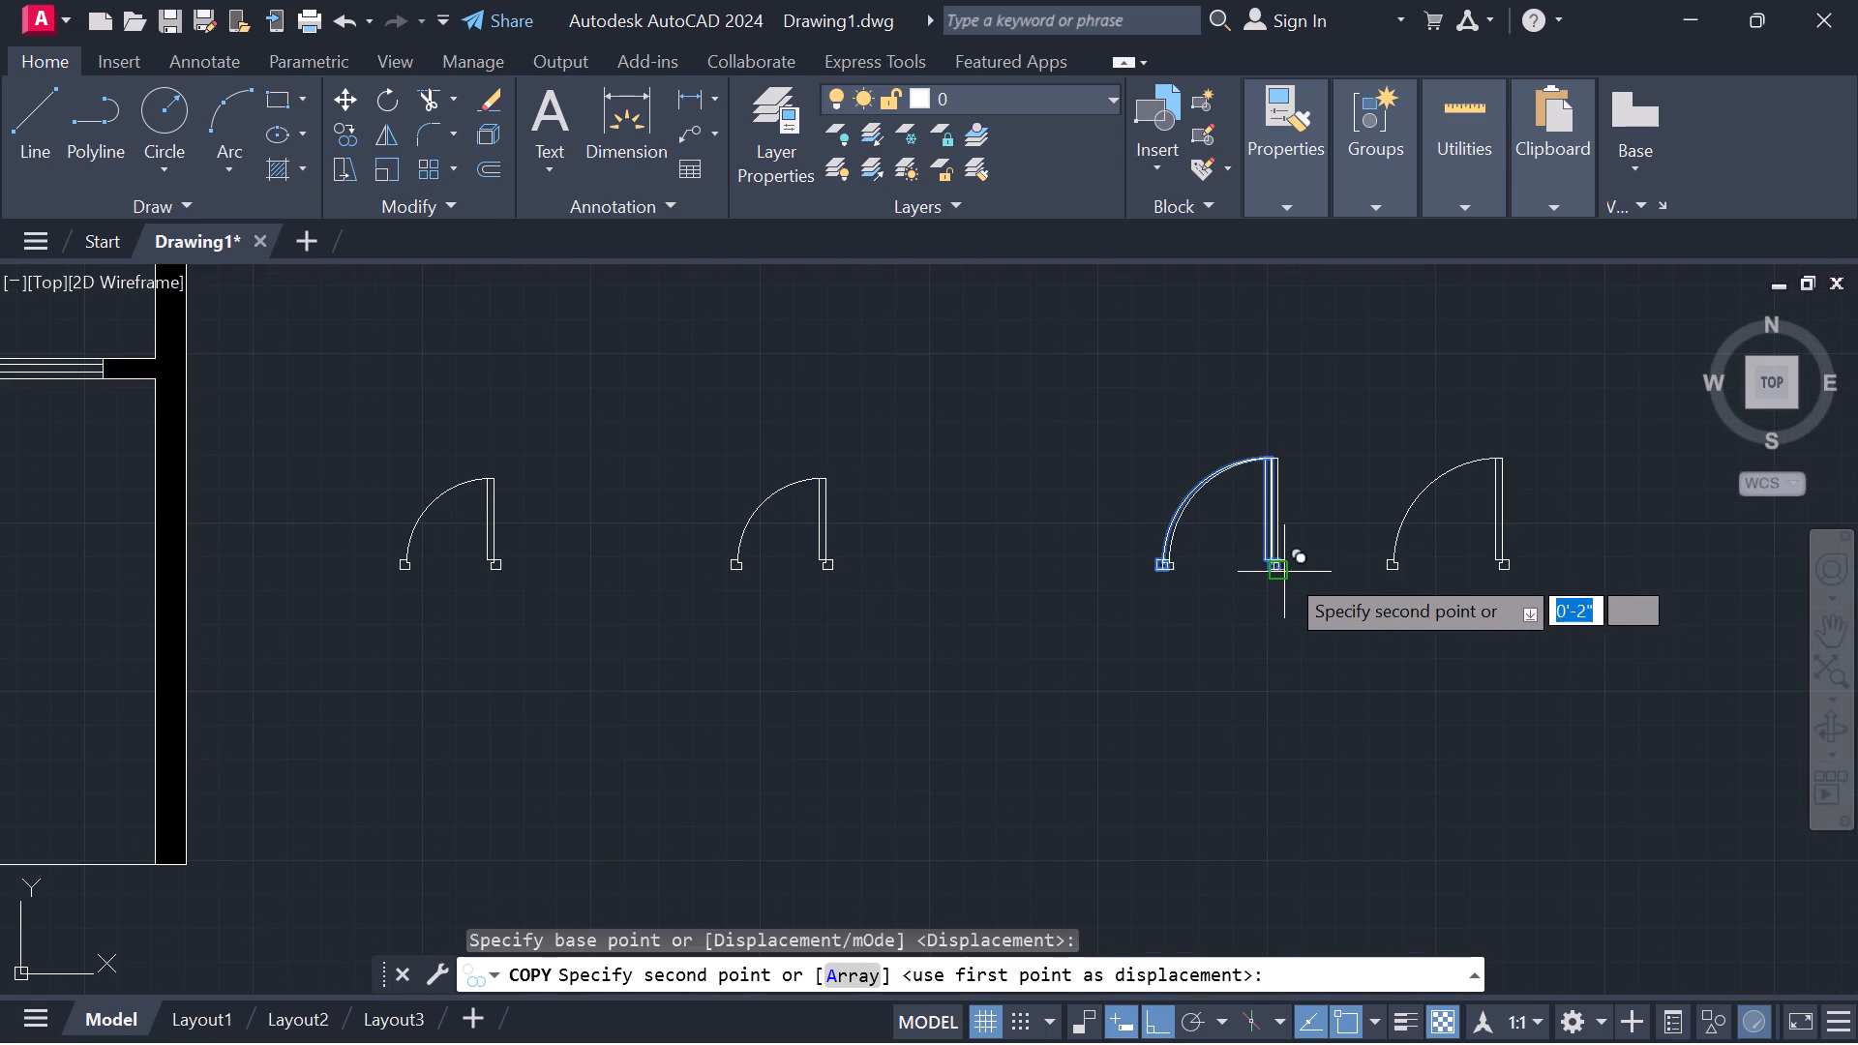
pyautogui.scroll(-3, 1857, 618)
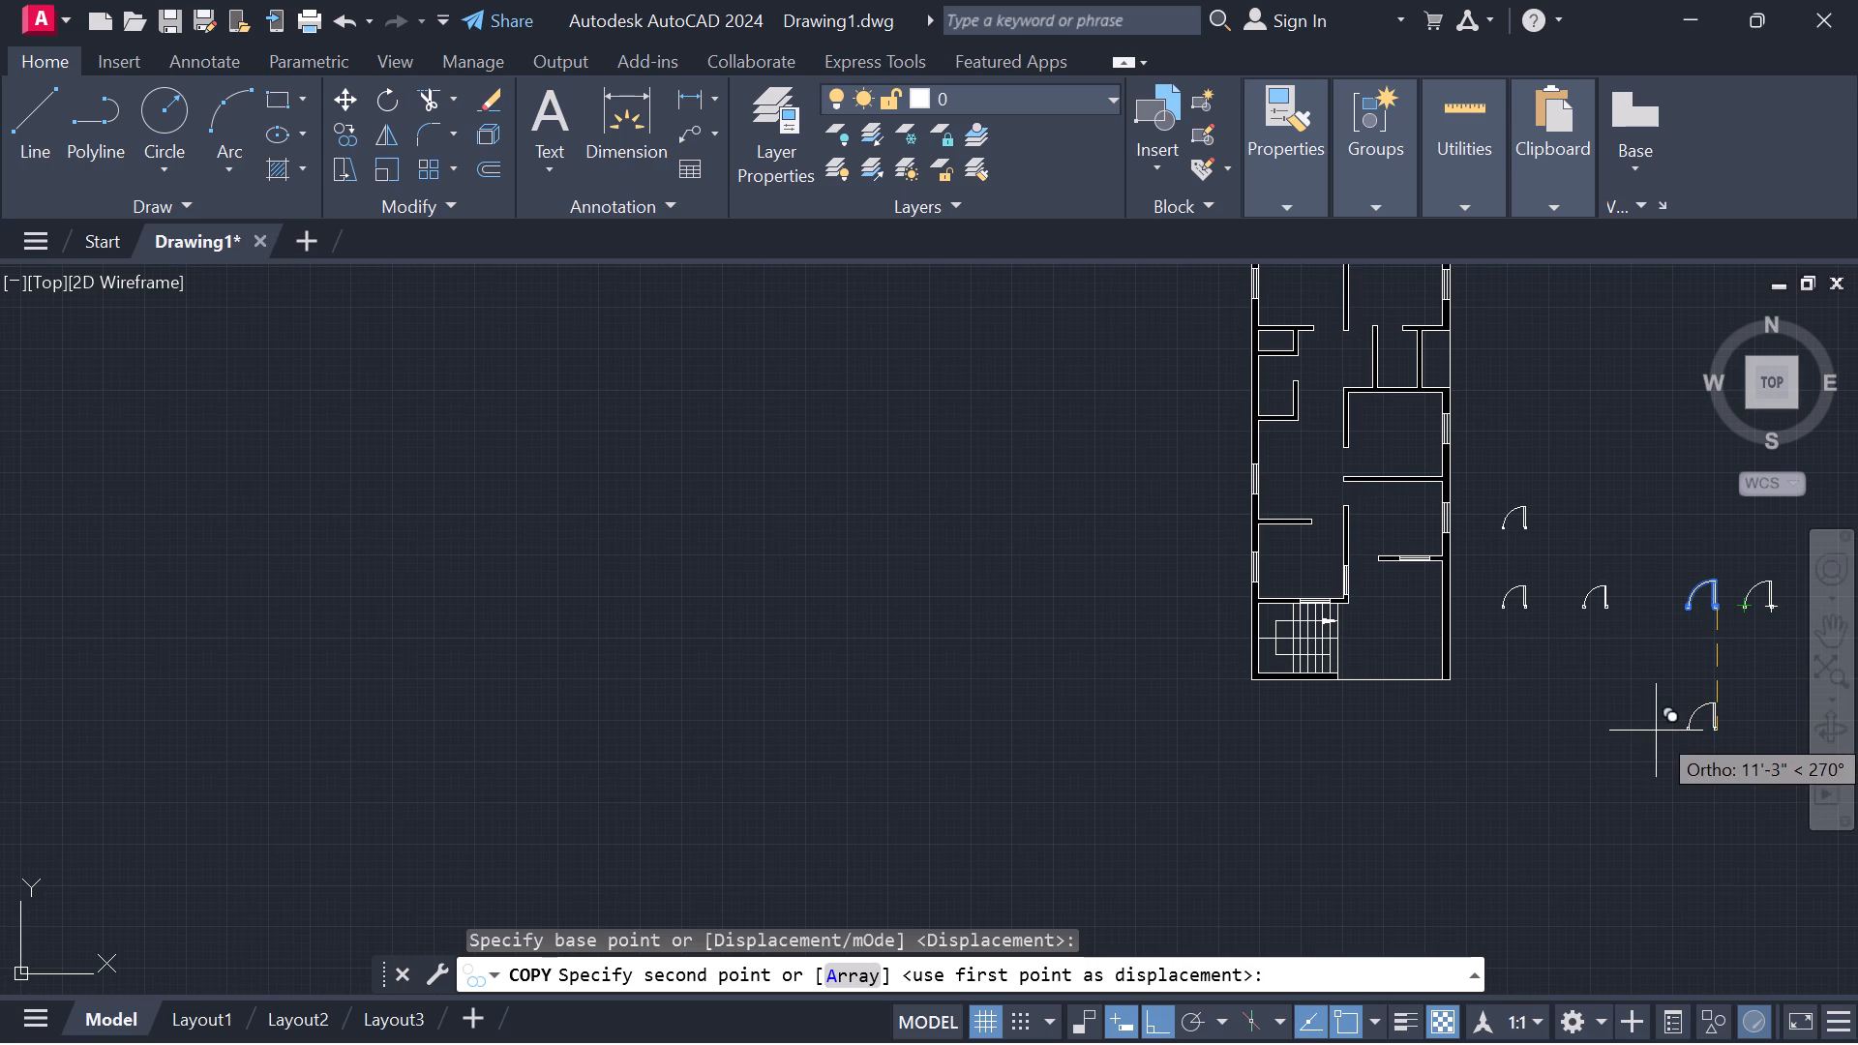
pyautogui.moveTo(1656, 731); pyautogui.dragTo(1035, 641, button='middle')
pyautogui.click(1091, 670)
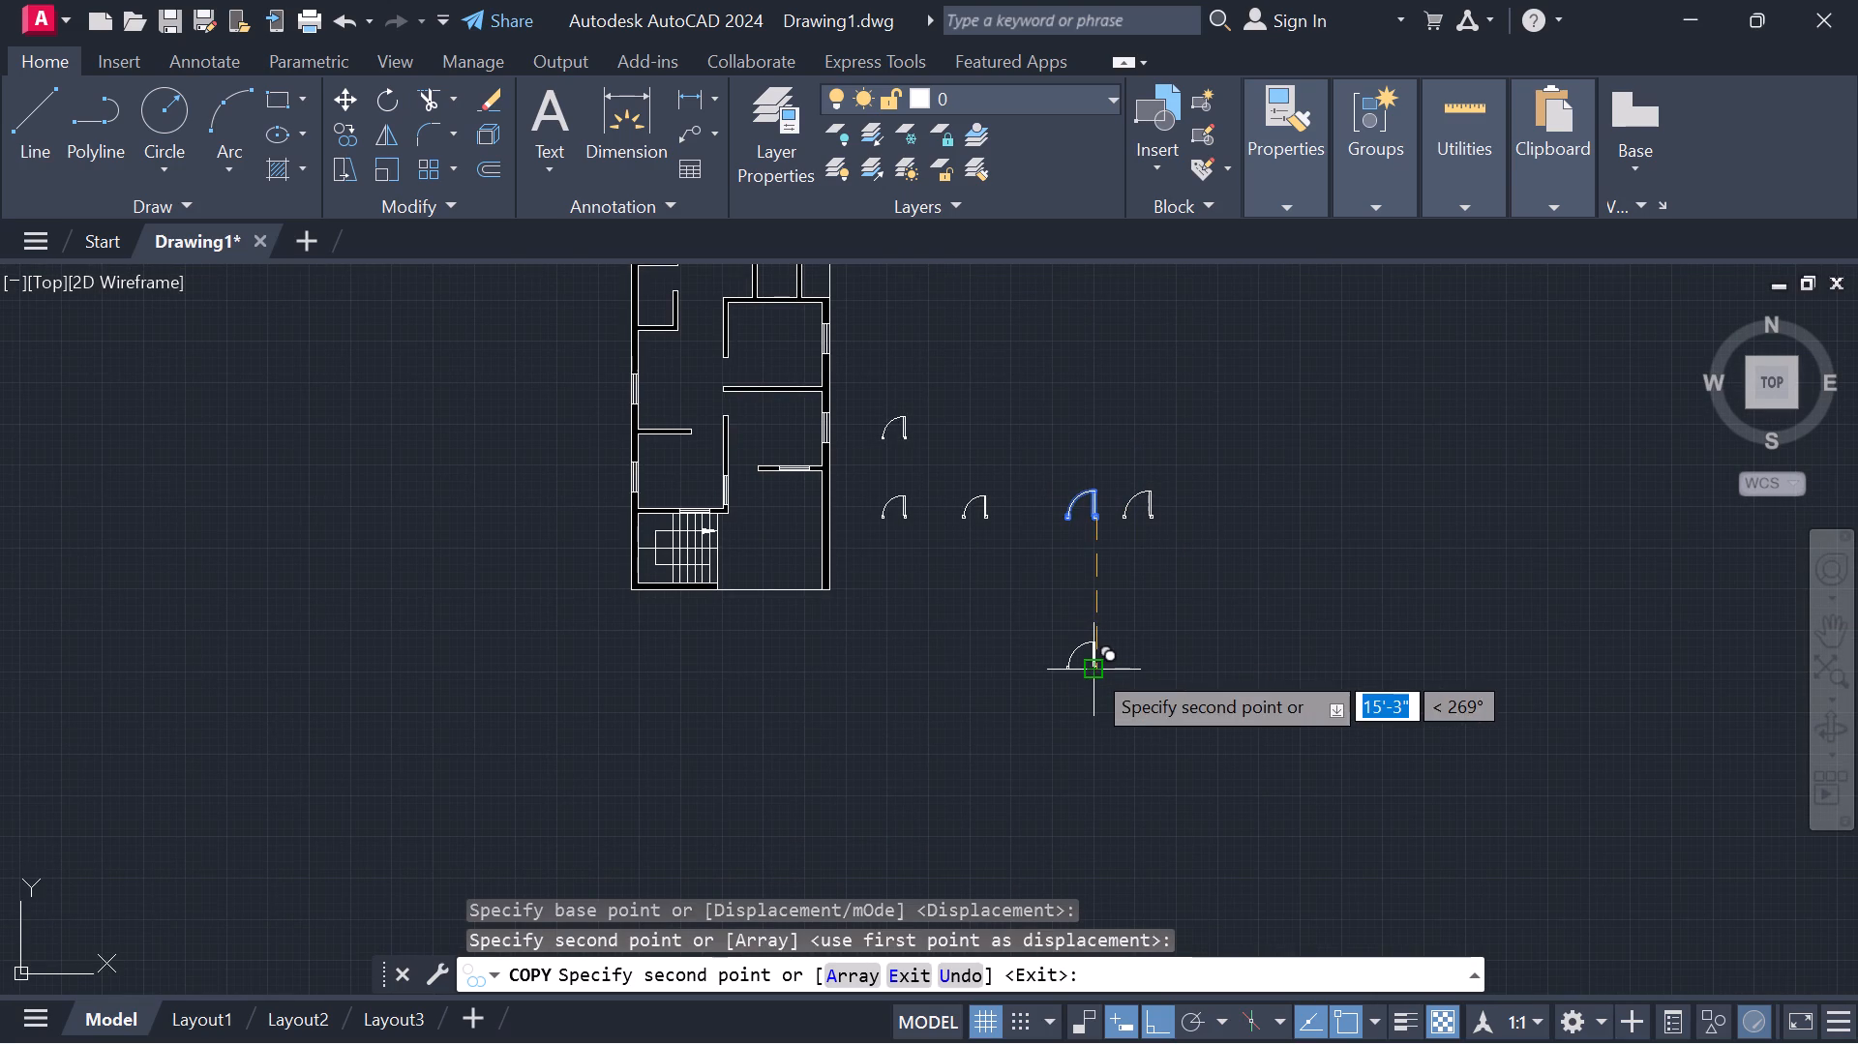
pyautogui.press('Escape')
pyautogui.press('Escape')
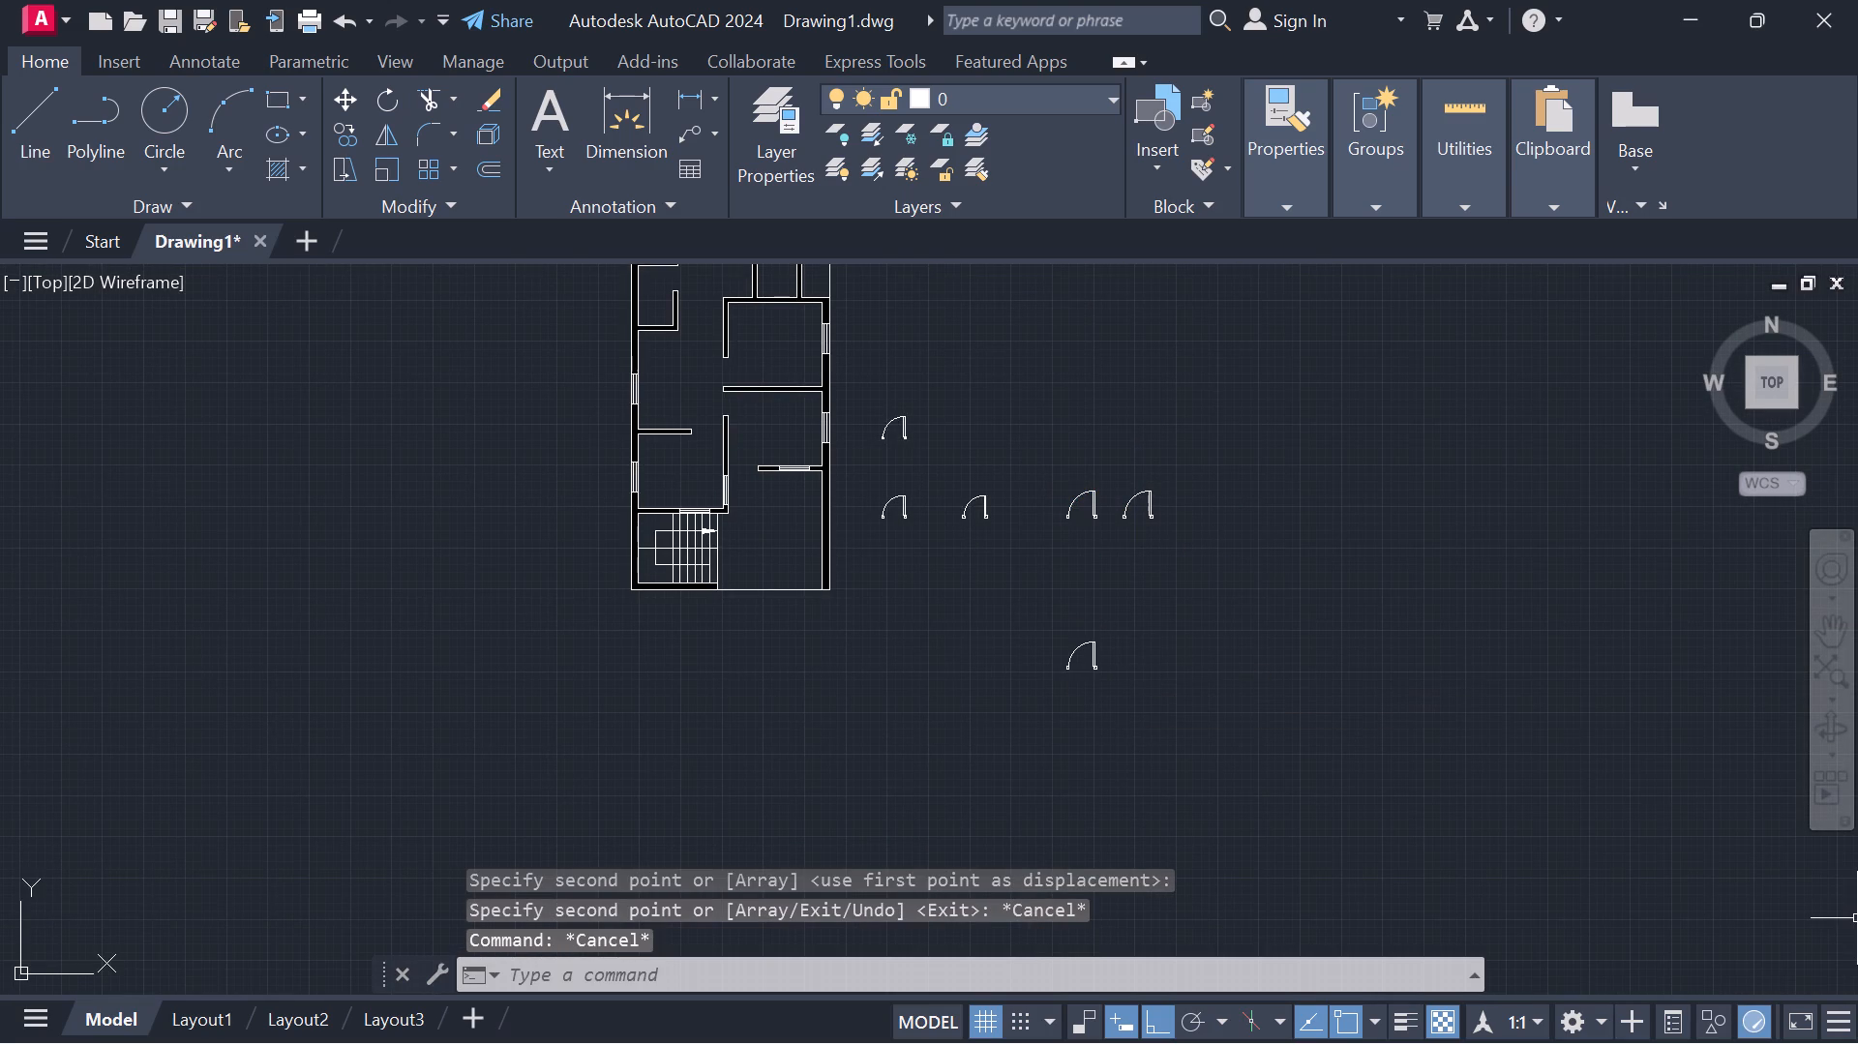
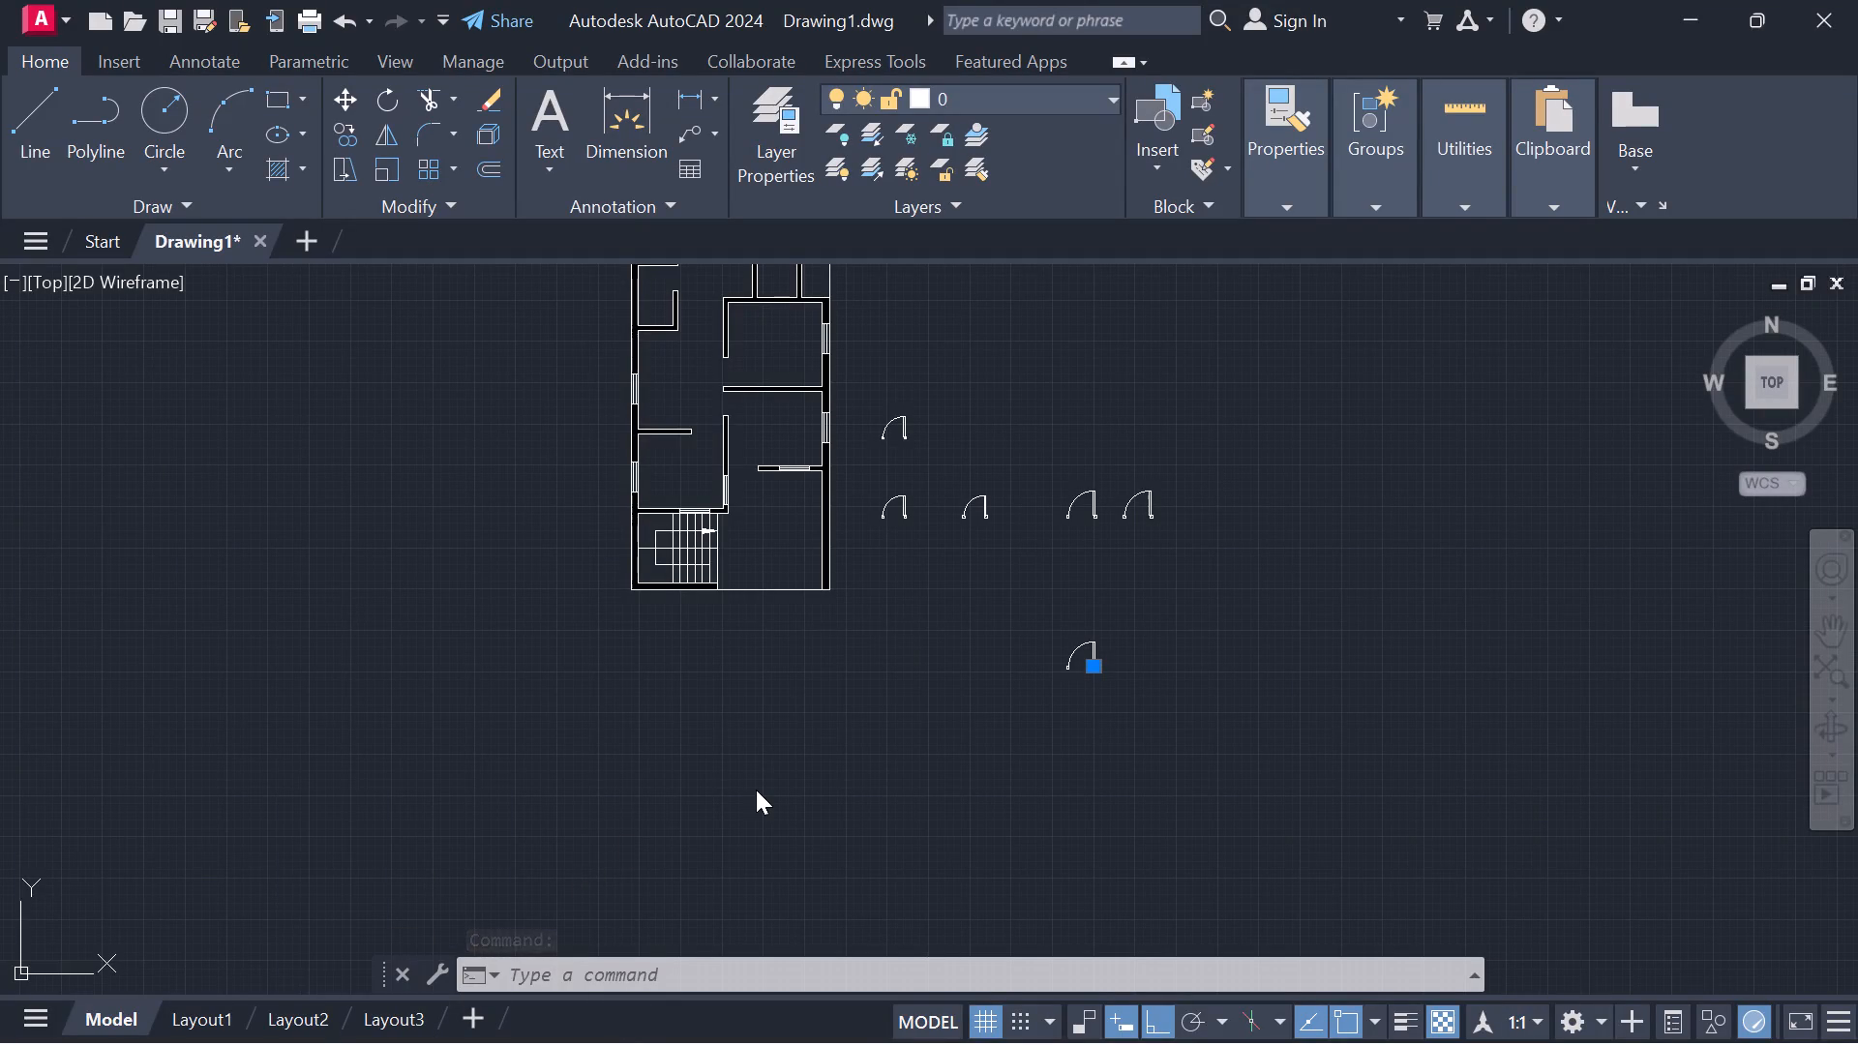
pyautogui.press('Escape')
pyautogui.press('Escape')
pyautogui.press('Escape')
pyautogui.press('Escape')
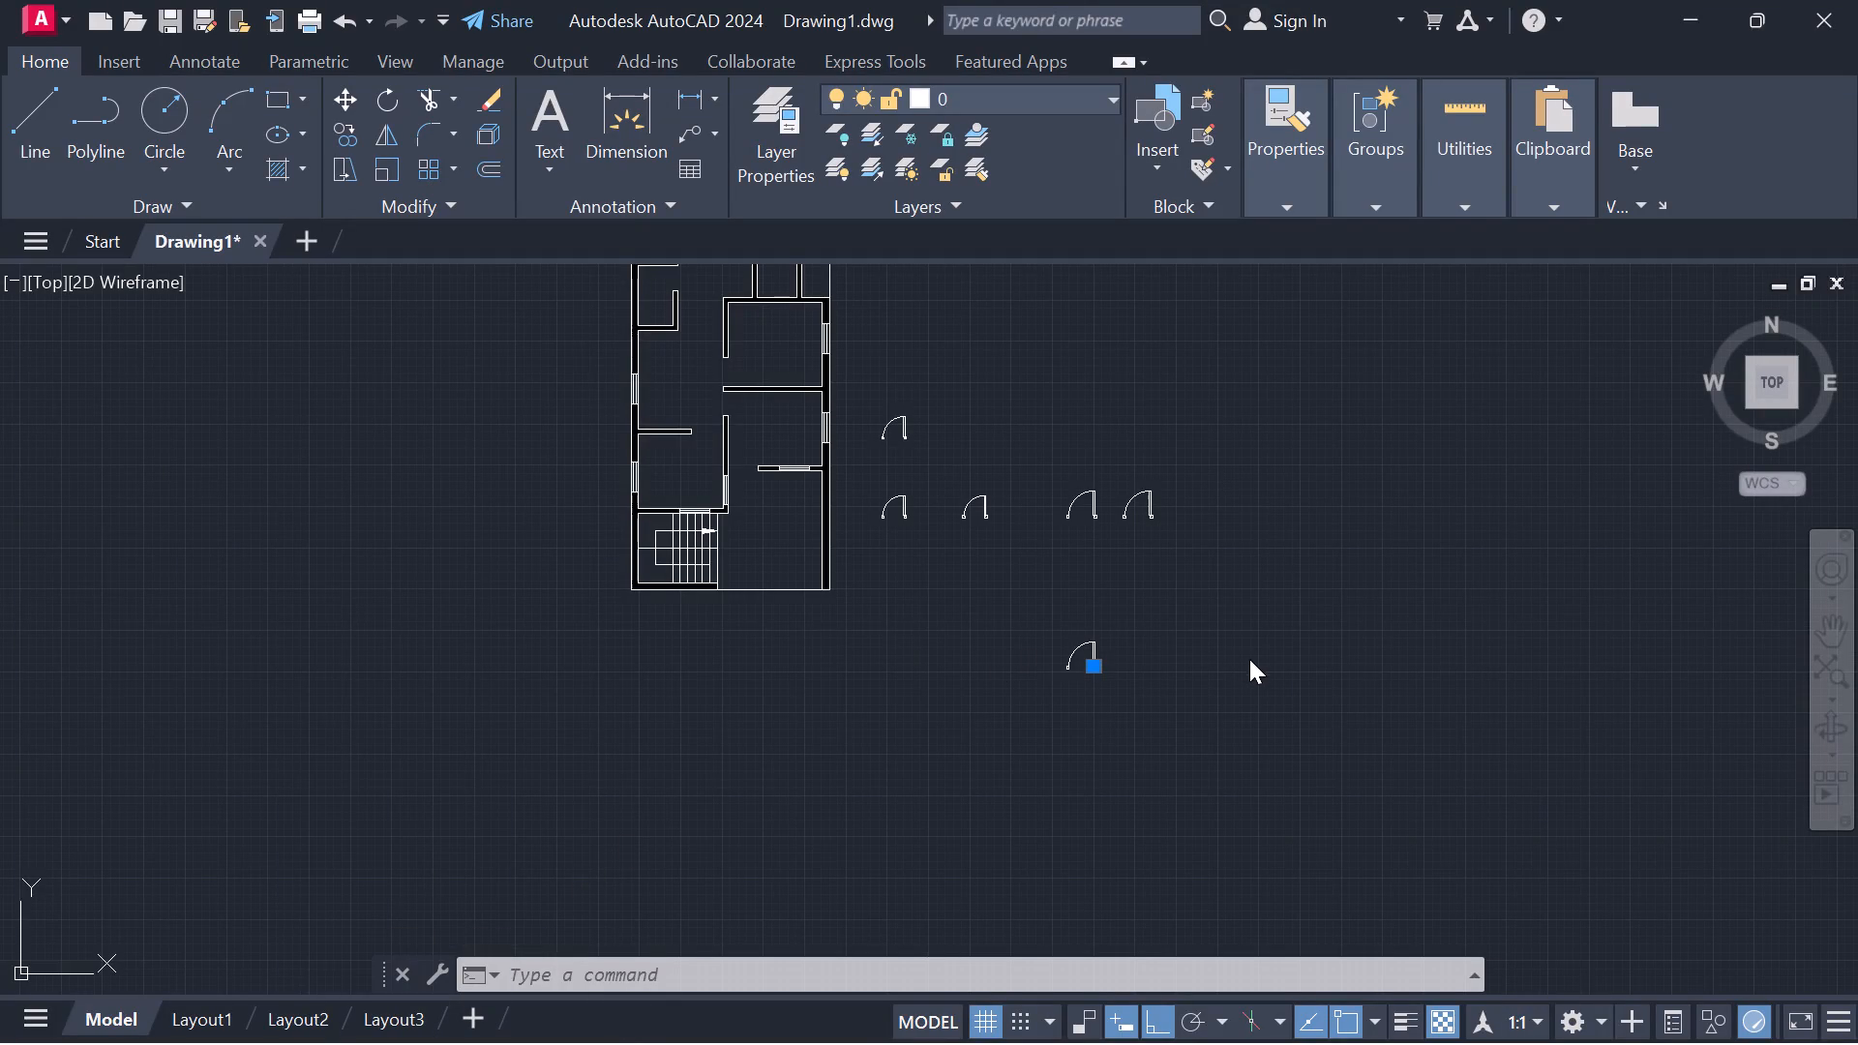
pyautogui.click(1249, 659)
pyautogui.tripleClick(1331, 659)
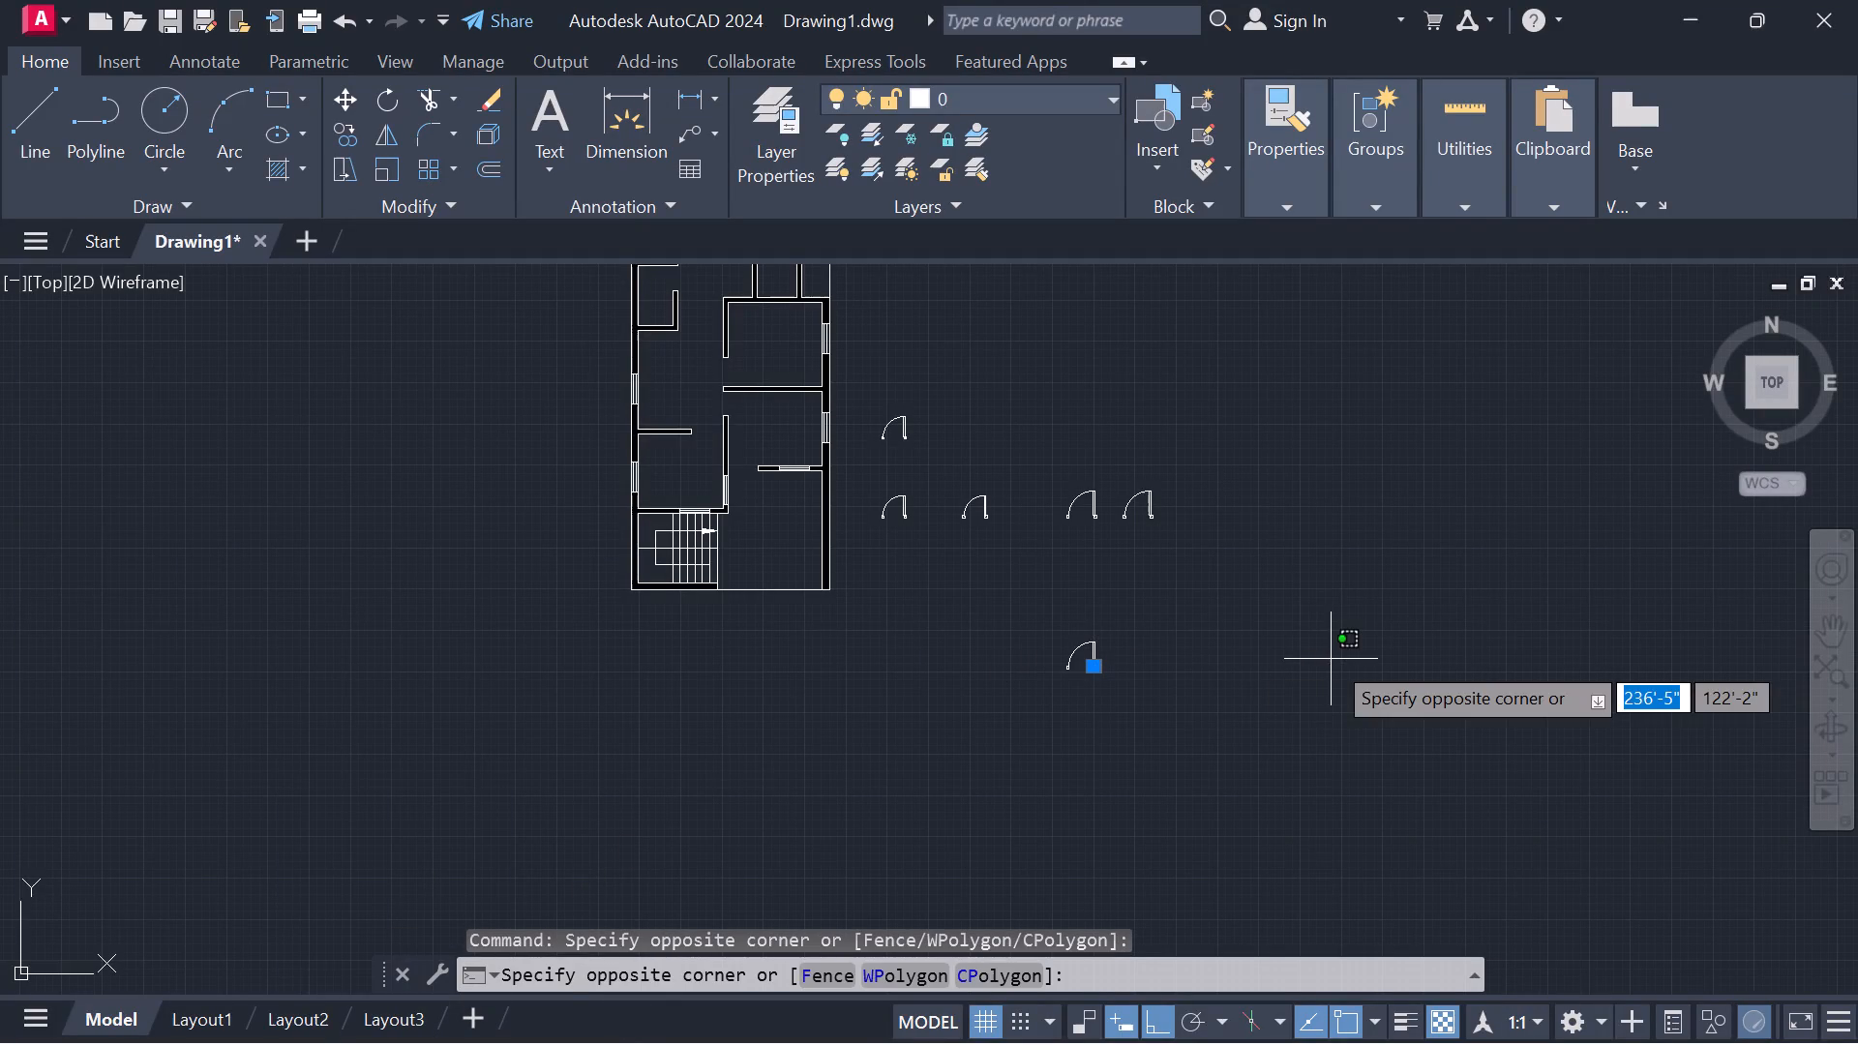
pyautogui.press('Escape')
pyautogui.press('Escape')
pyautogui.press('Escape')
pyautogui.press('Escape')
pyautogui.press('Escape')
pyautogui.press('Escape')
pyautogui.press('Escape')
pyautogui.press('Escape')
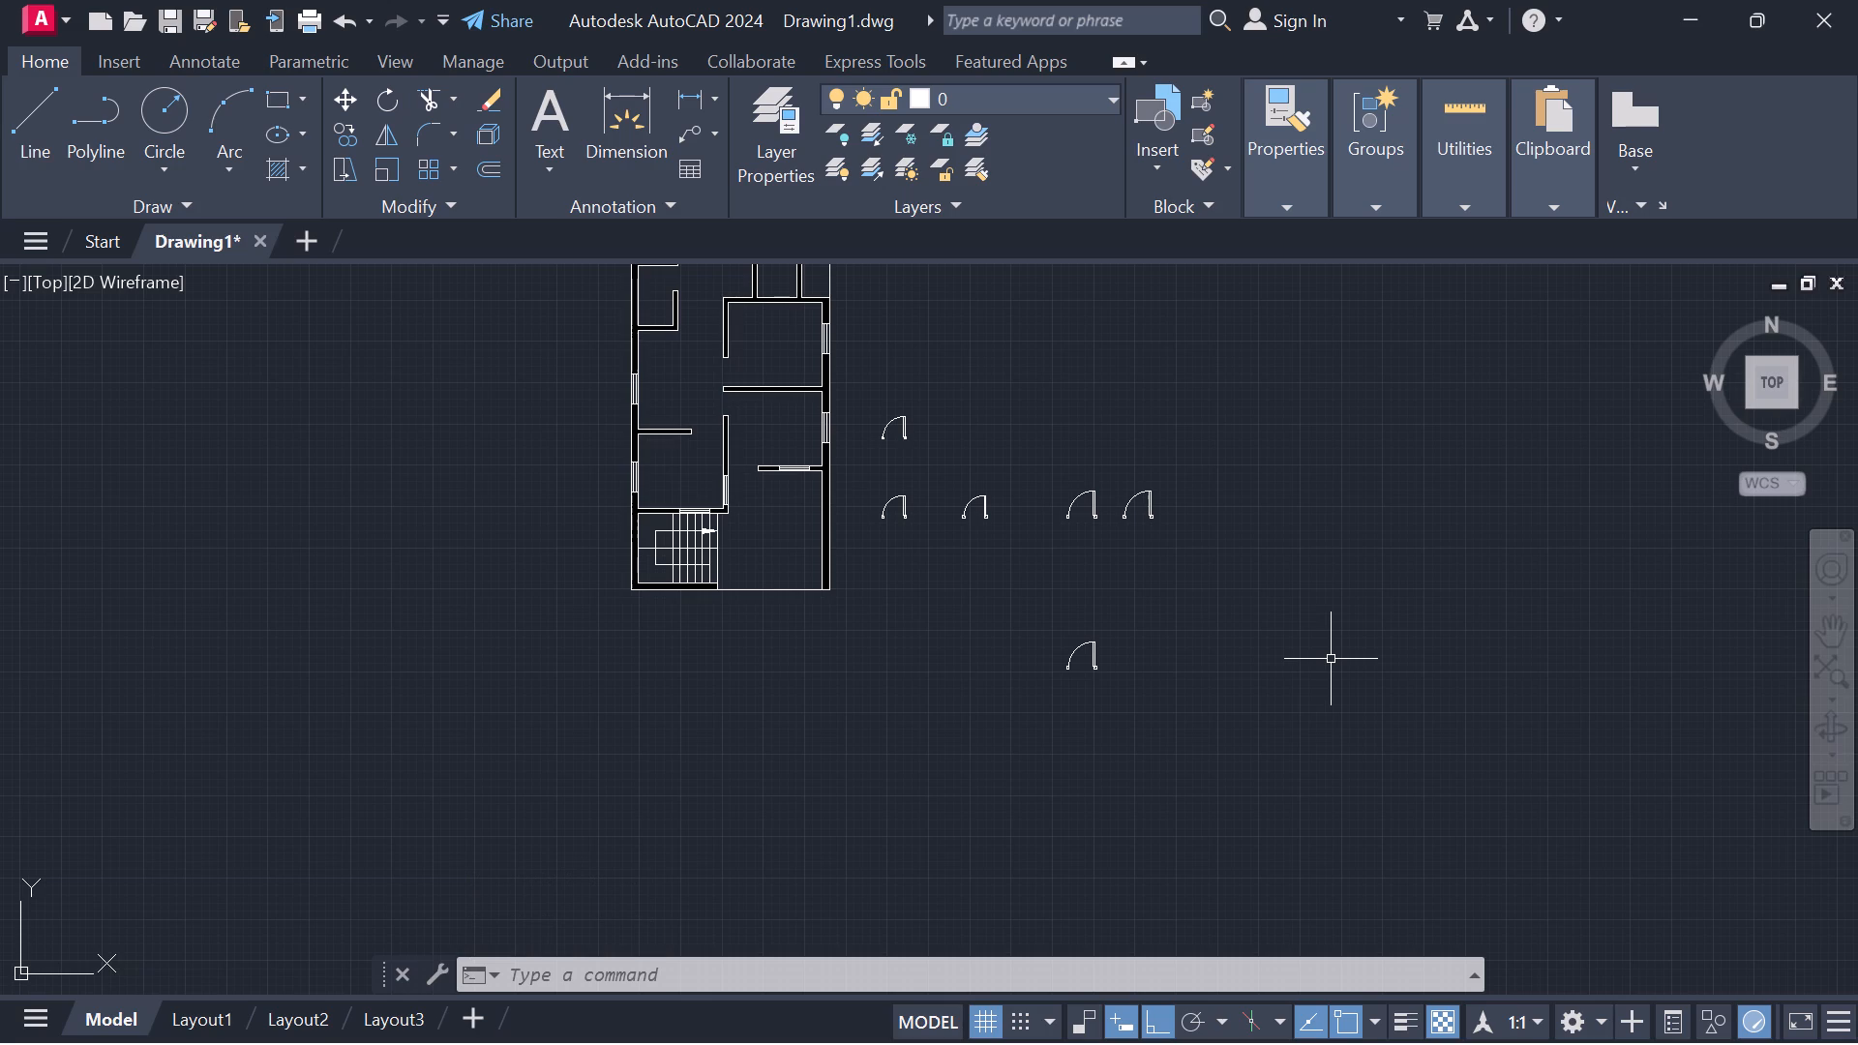
# Mirror the lone door symbol below the others across a vertical line beside its door leaf, erasing the source objects.
pyautogui.moveTo(1106, 622); pyautogui.dragTo(1046, 622)
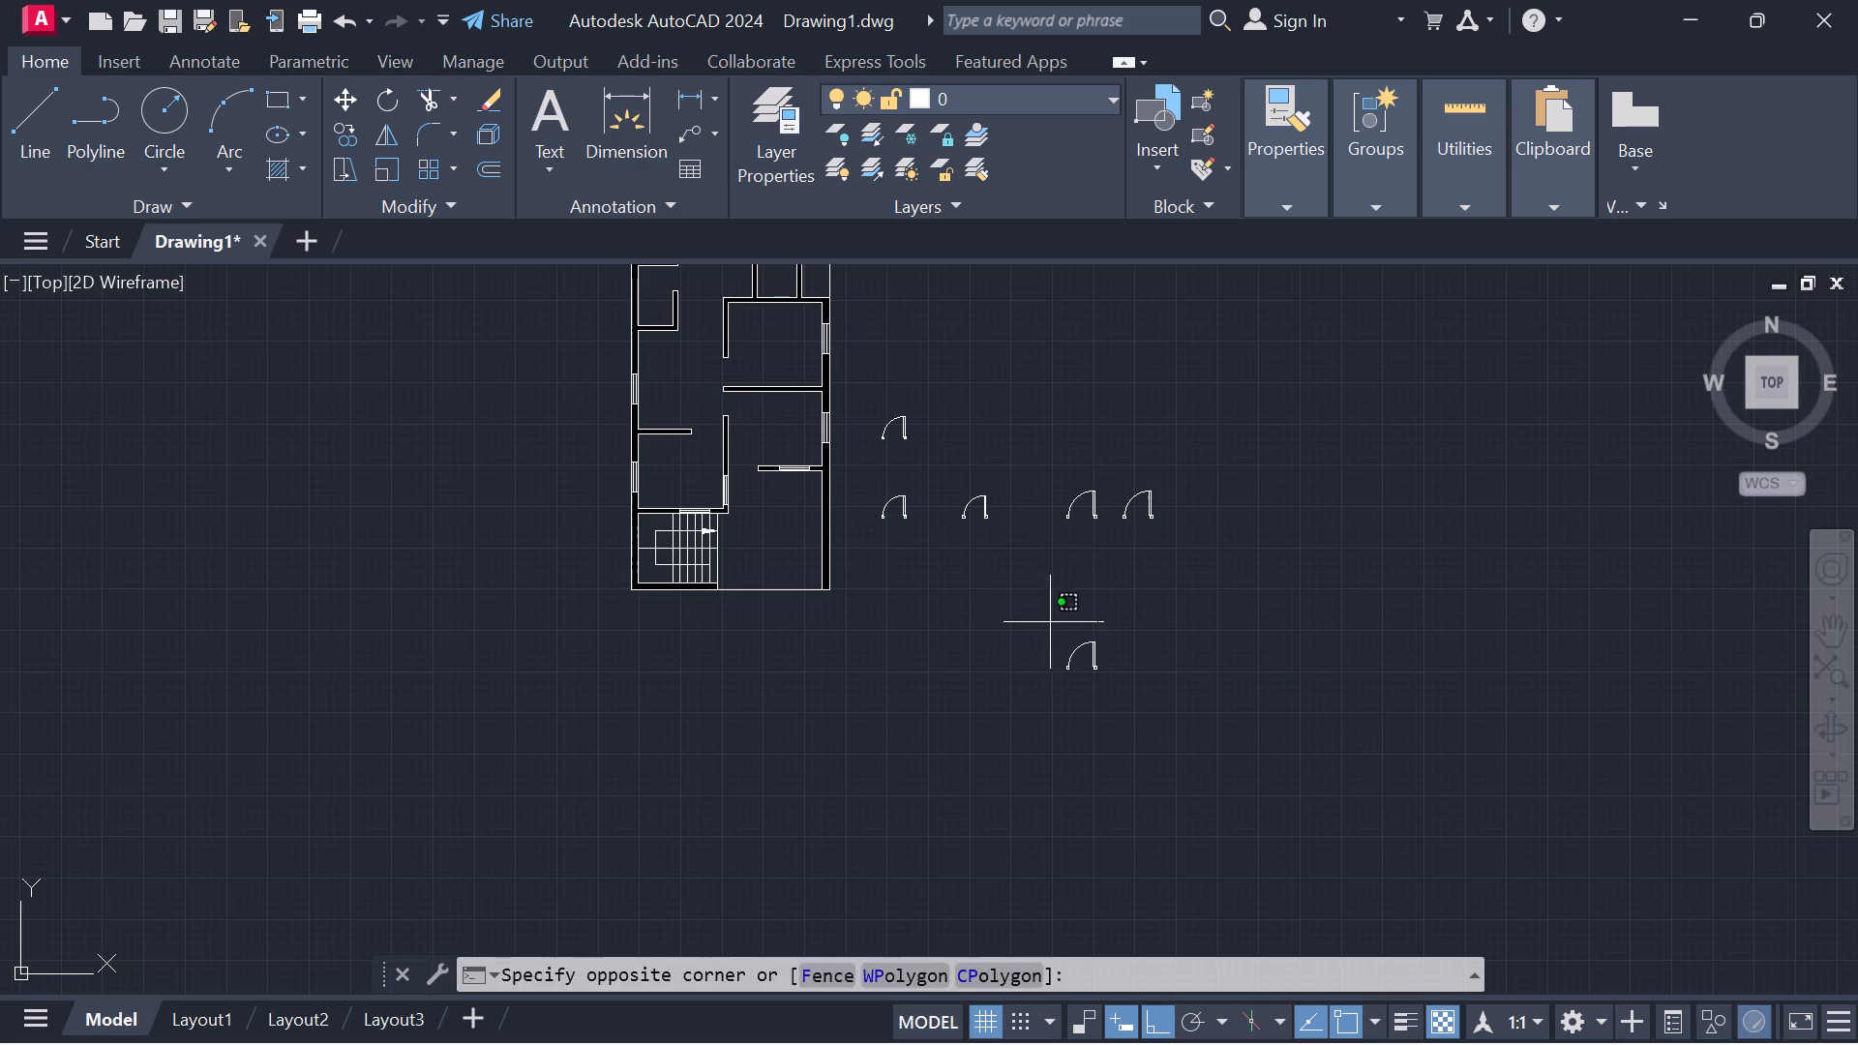
pyautogui.moveTo(1046, 622); pyautogui.dragTo(1178, 755)
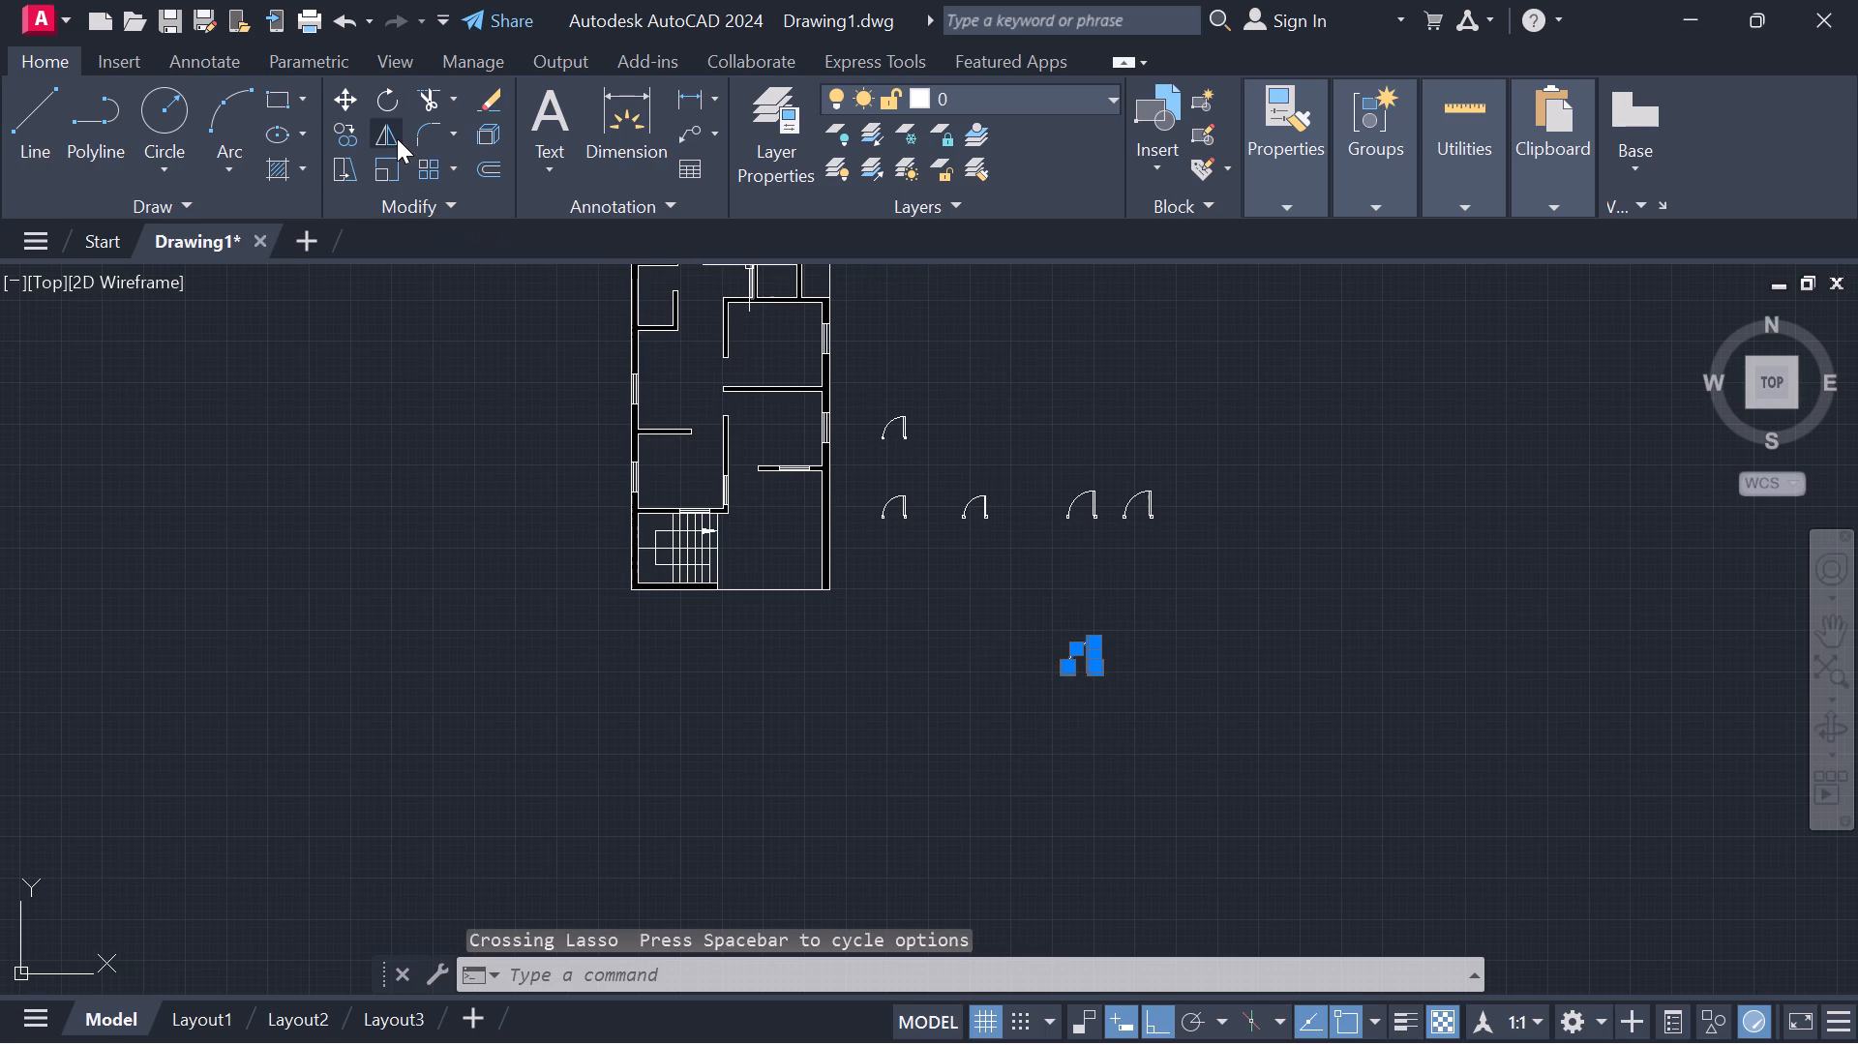
pyautogui.click(397, 138)
pyautogui.scroll(3, 1101, 683)
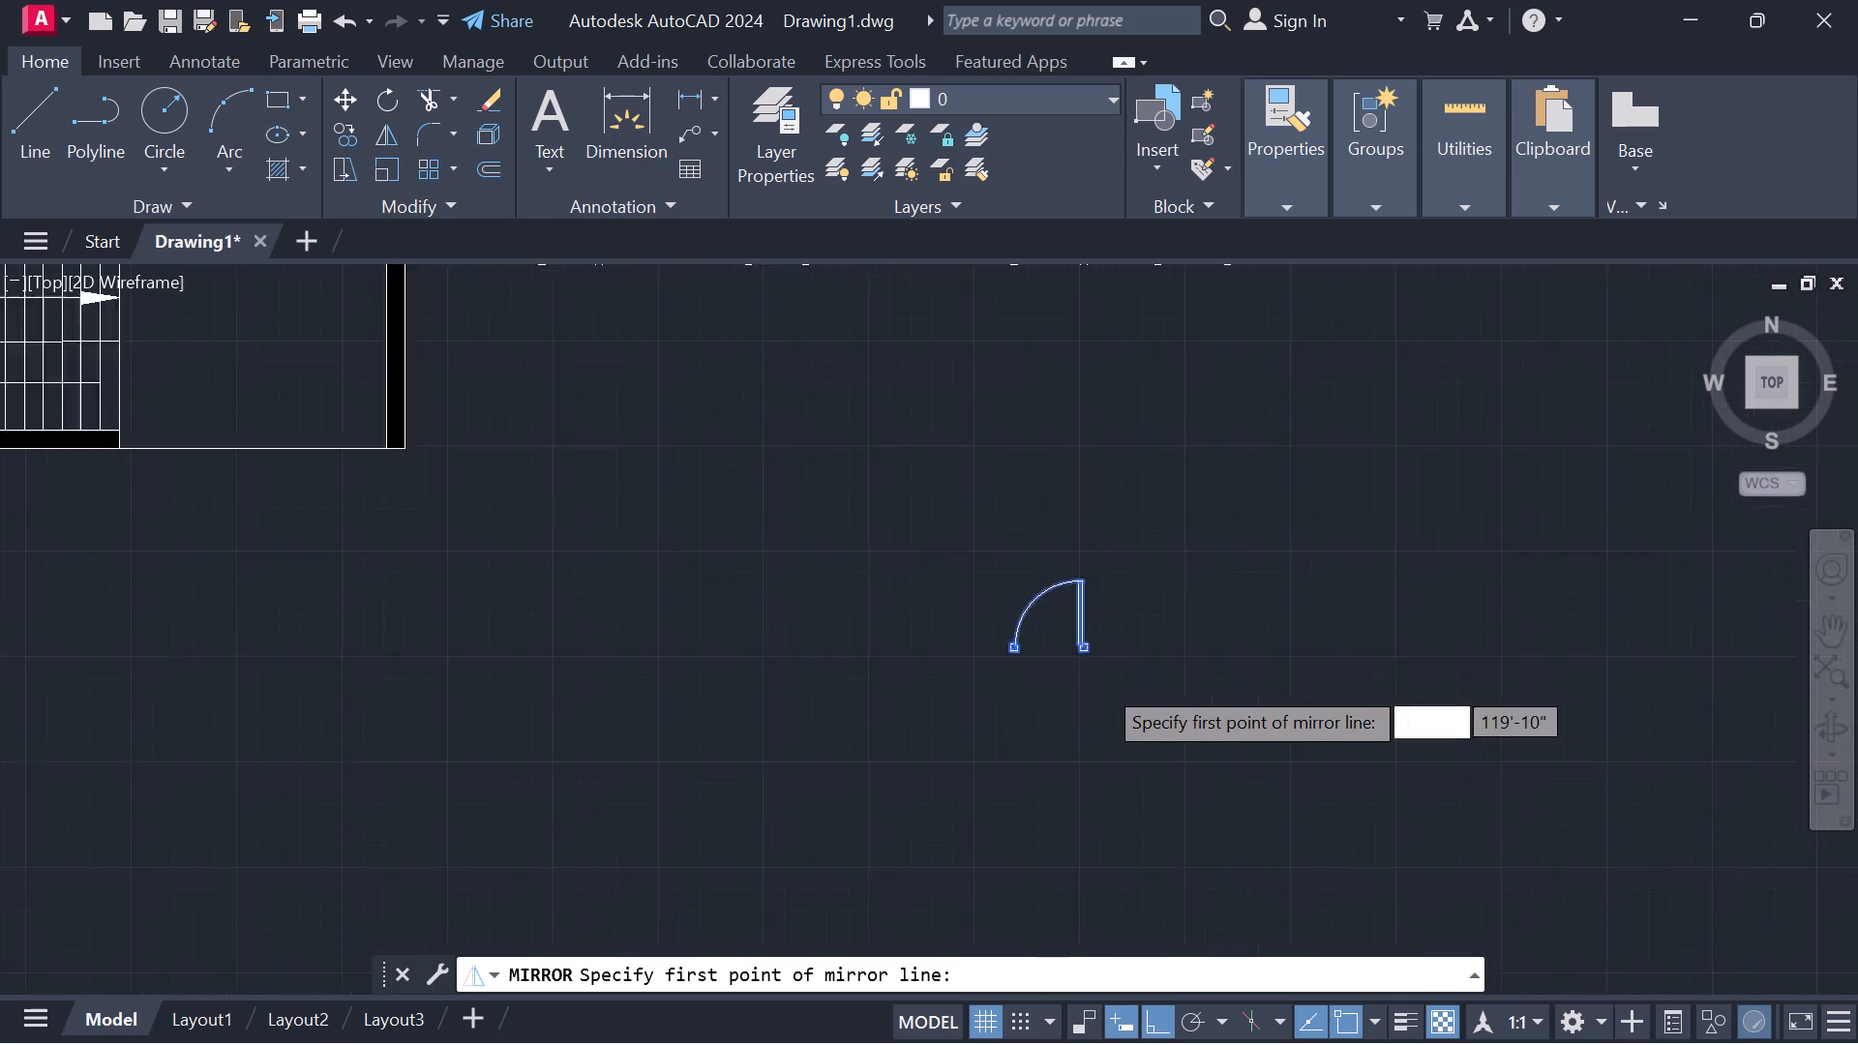
pyautogui.click(1084, 633)
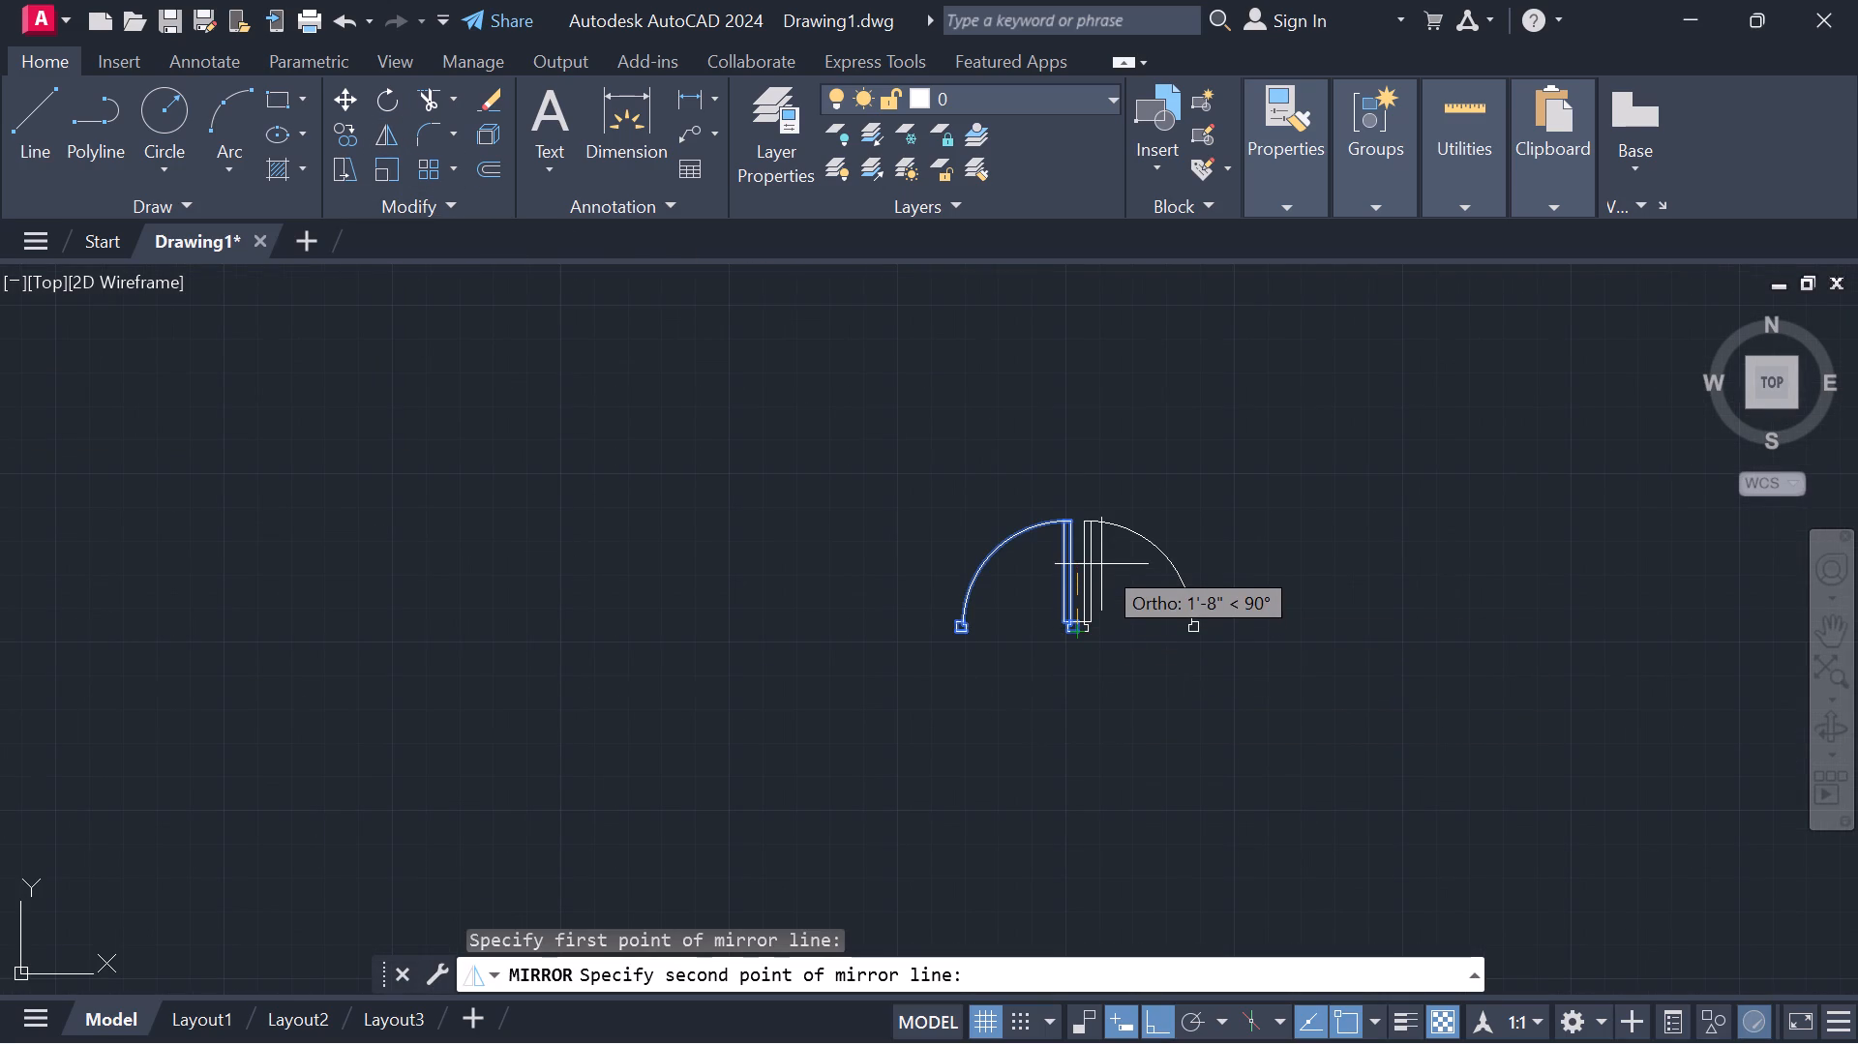
pyautogui.click(1093, 496)
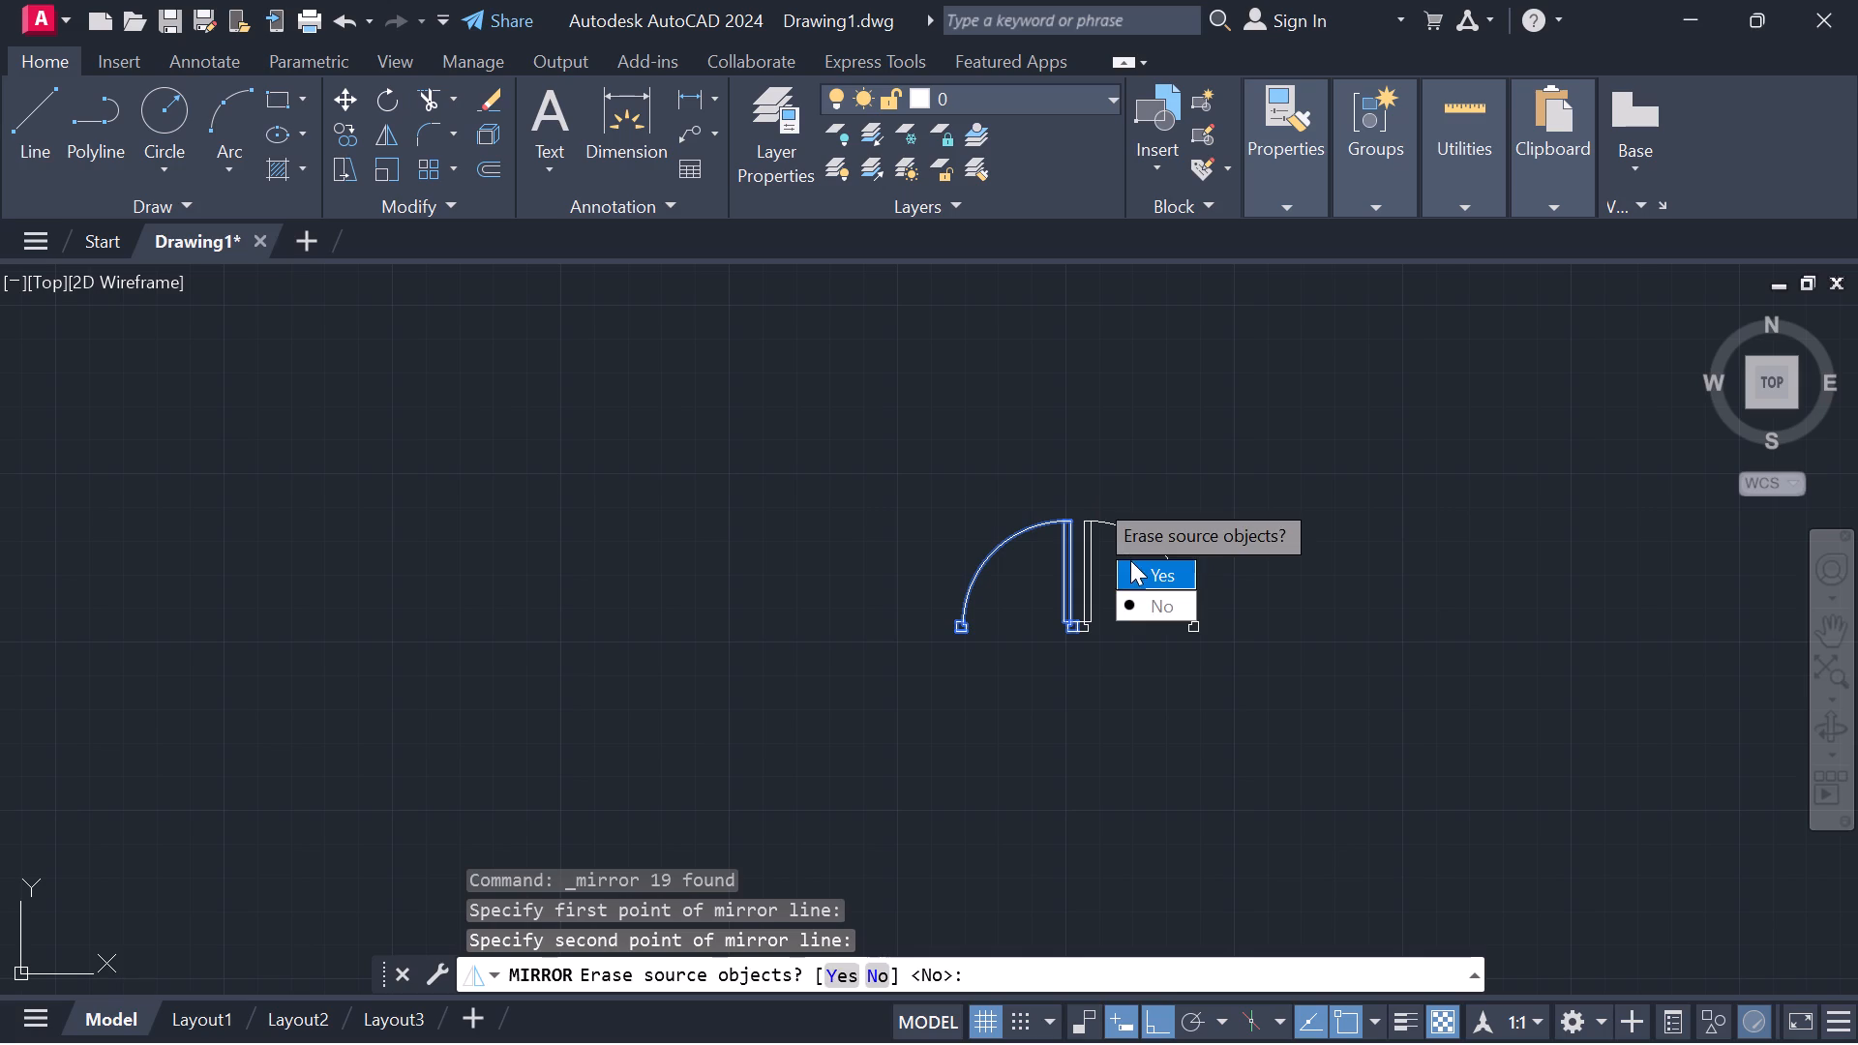
pyautogui.moveTo(1130, 560); pyautogui.dragTo(1093, 496)
# Move the mirrored door, with Ortho off, from its hinge-side jamb corner into the room directly above the staircase.
pyautogui.moveTo(1115, 485); pyautogui.dragTo(1007, 731)
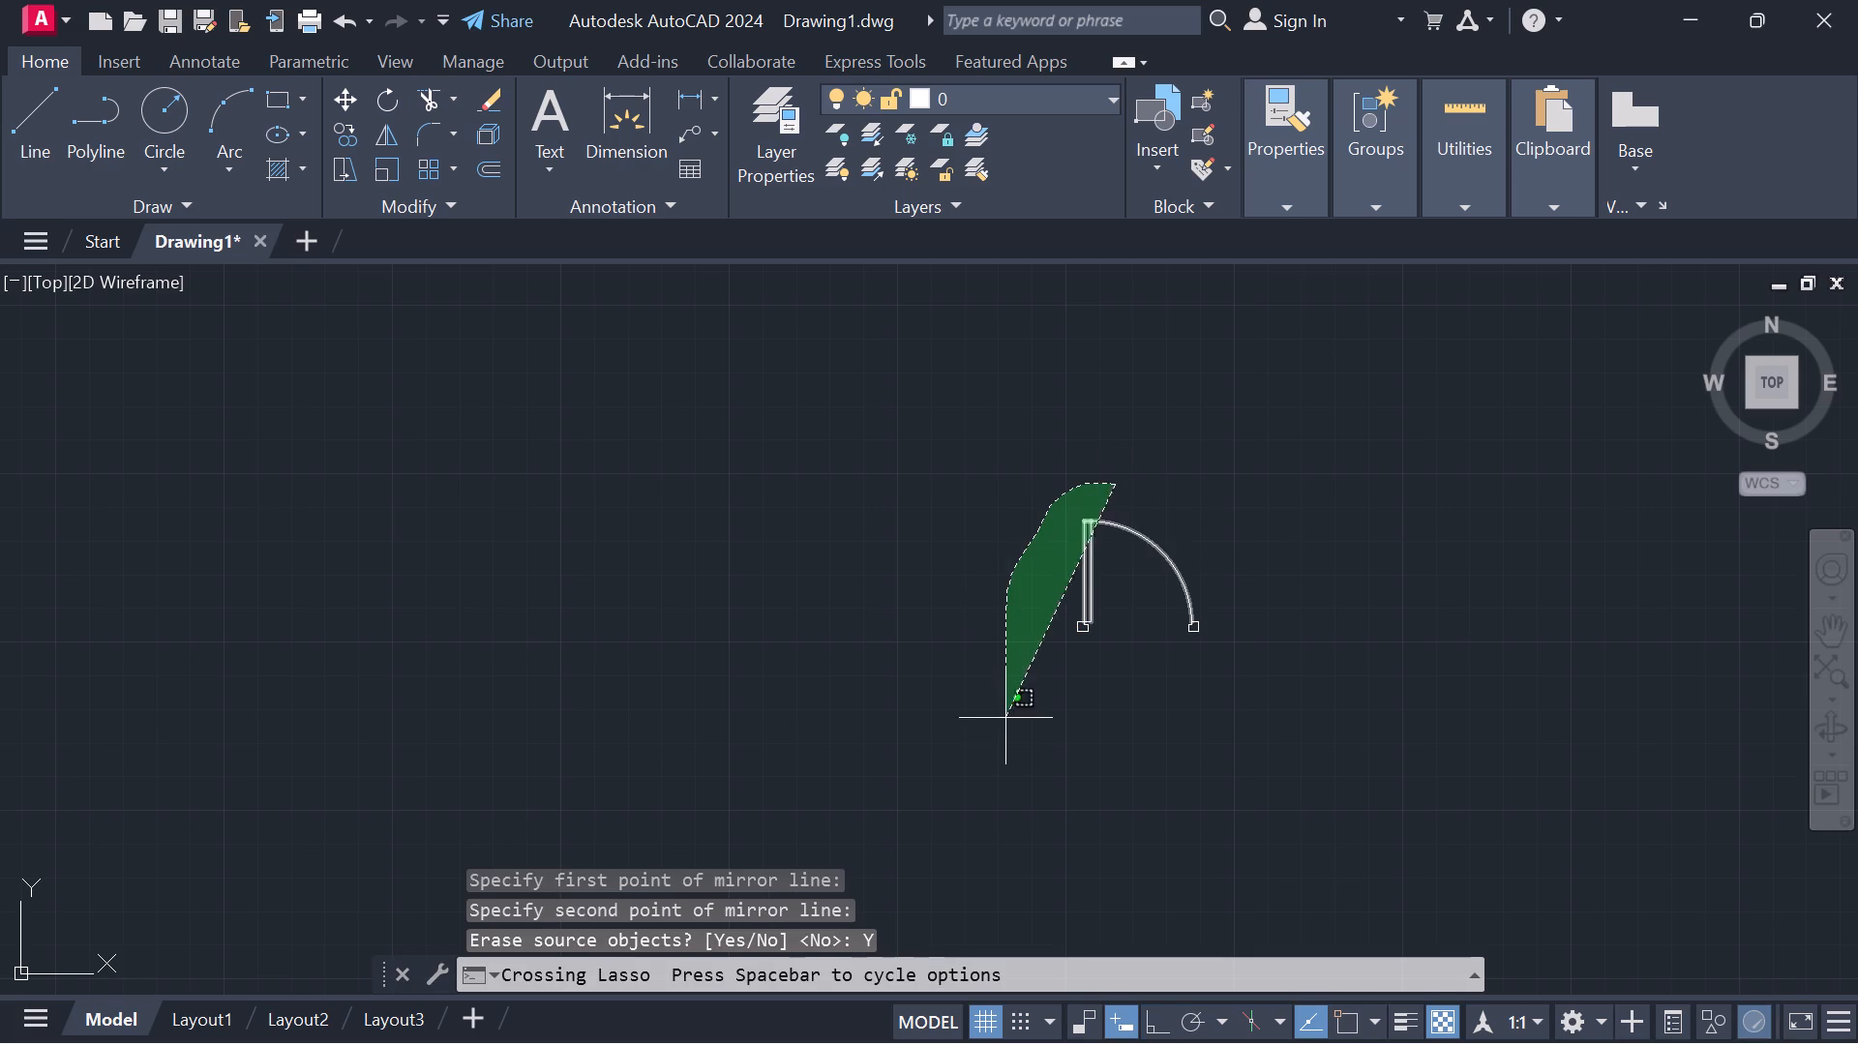
pyautogui.moveTo(1007, 731); pyautogui.dragTo(1440, 652)
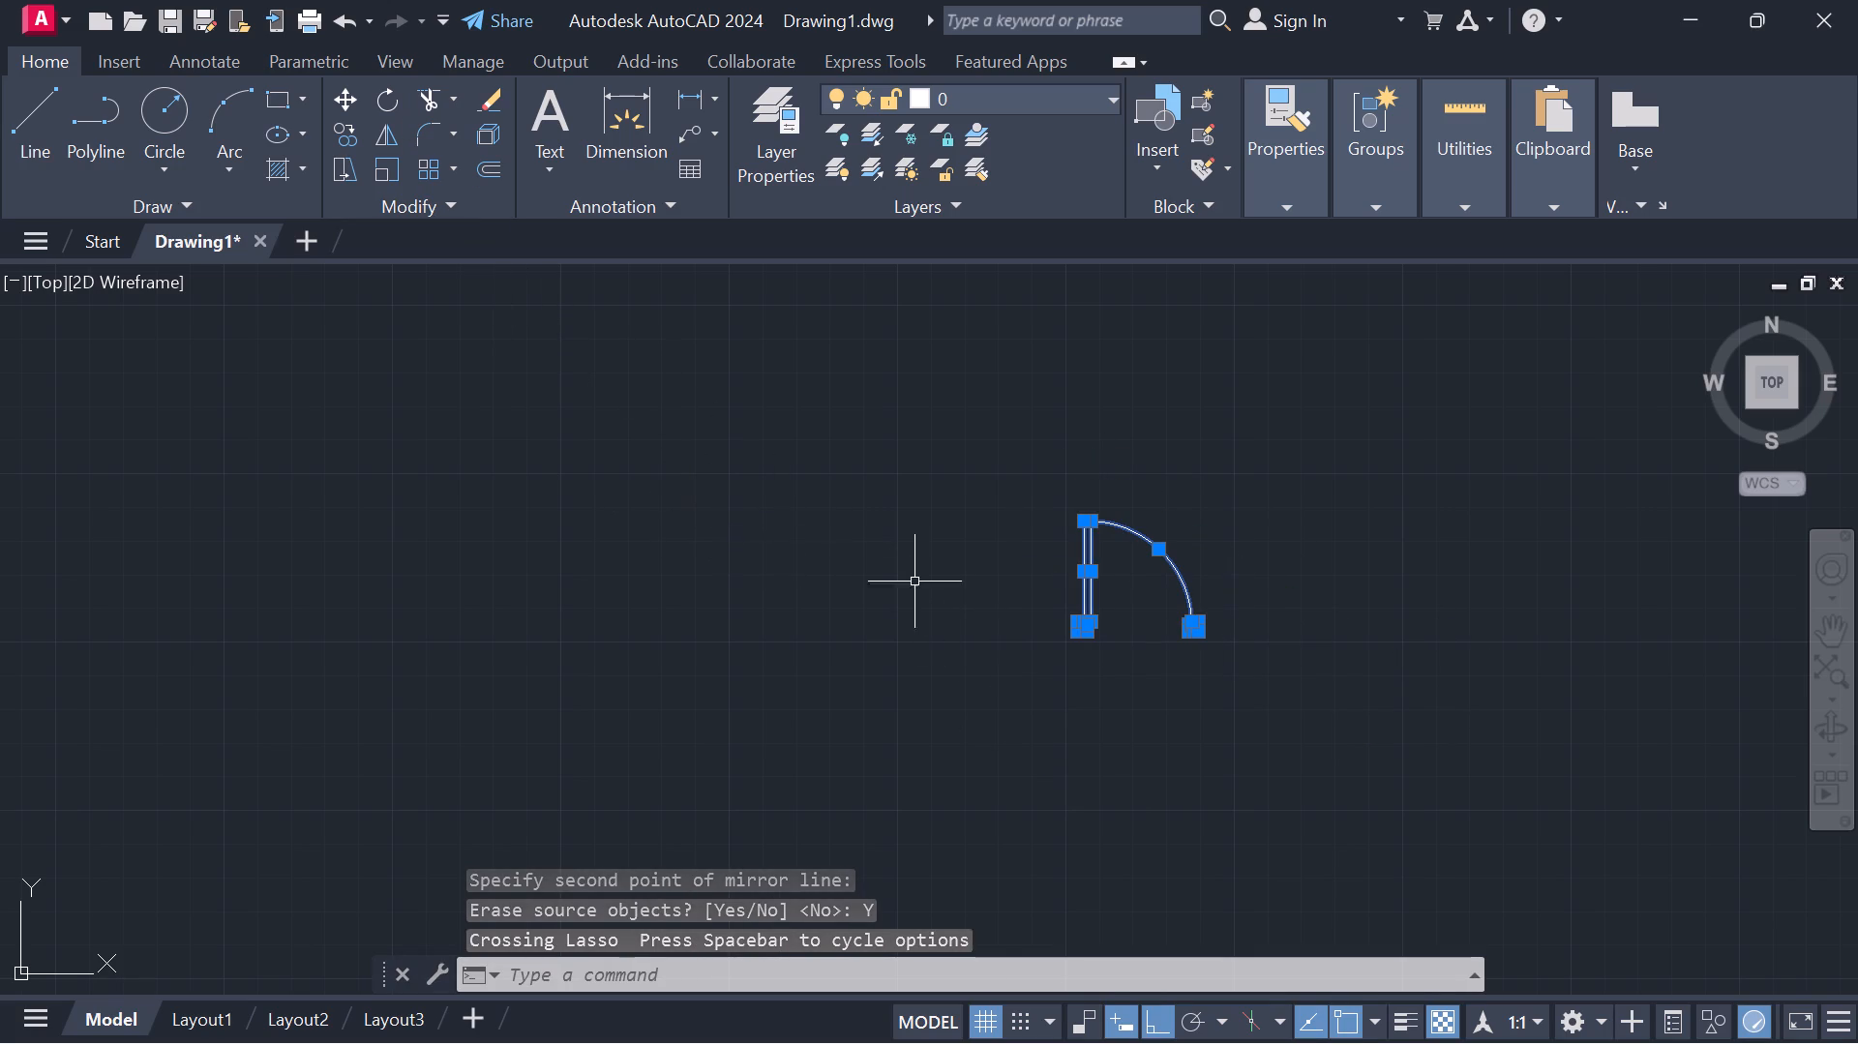
pyautogui.click(347, 99)
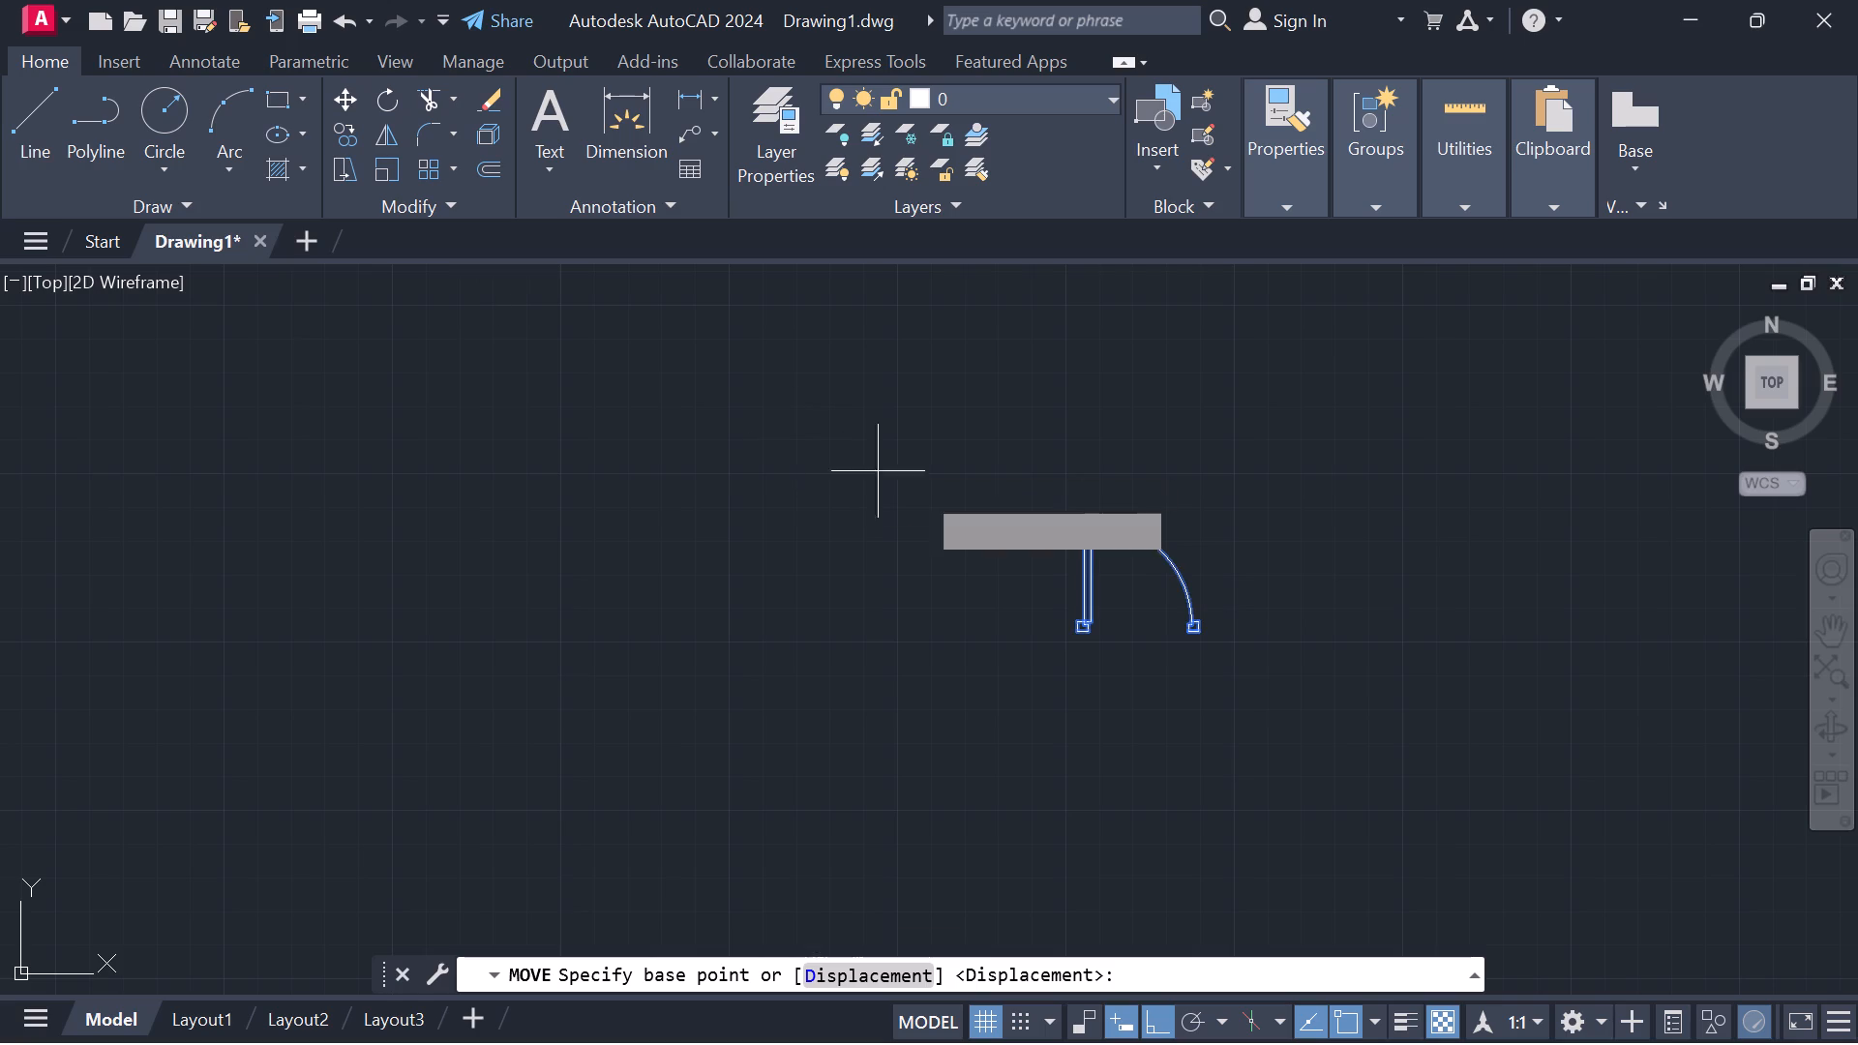
pyautogui.scroll(3, 1068, 636)
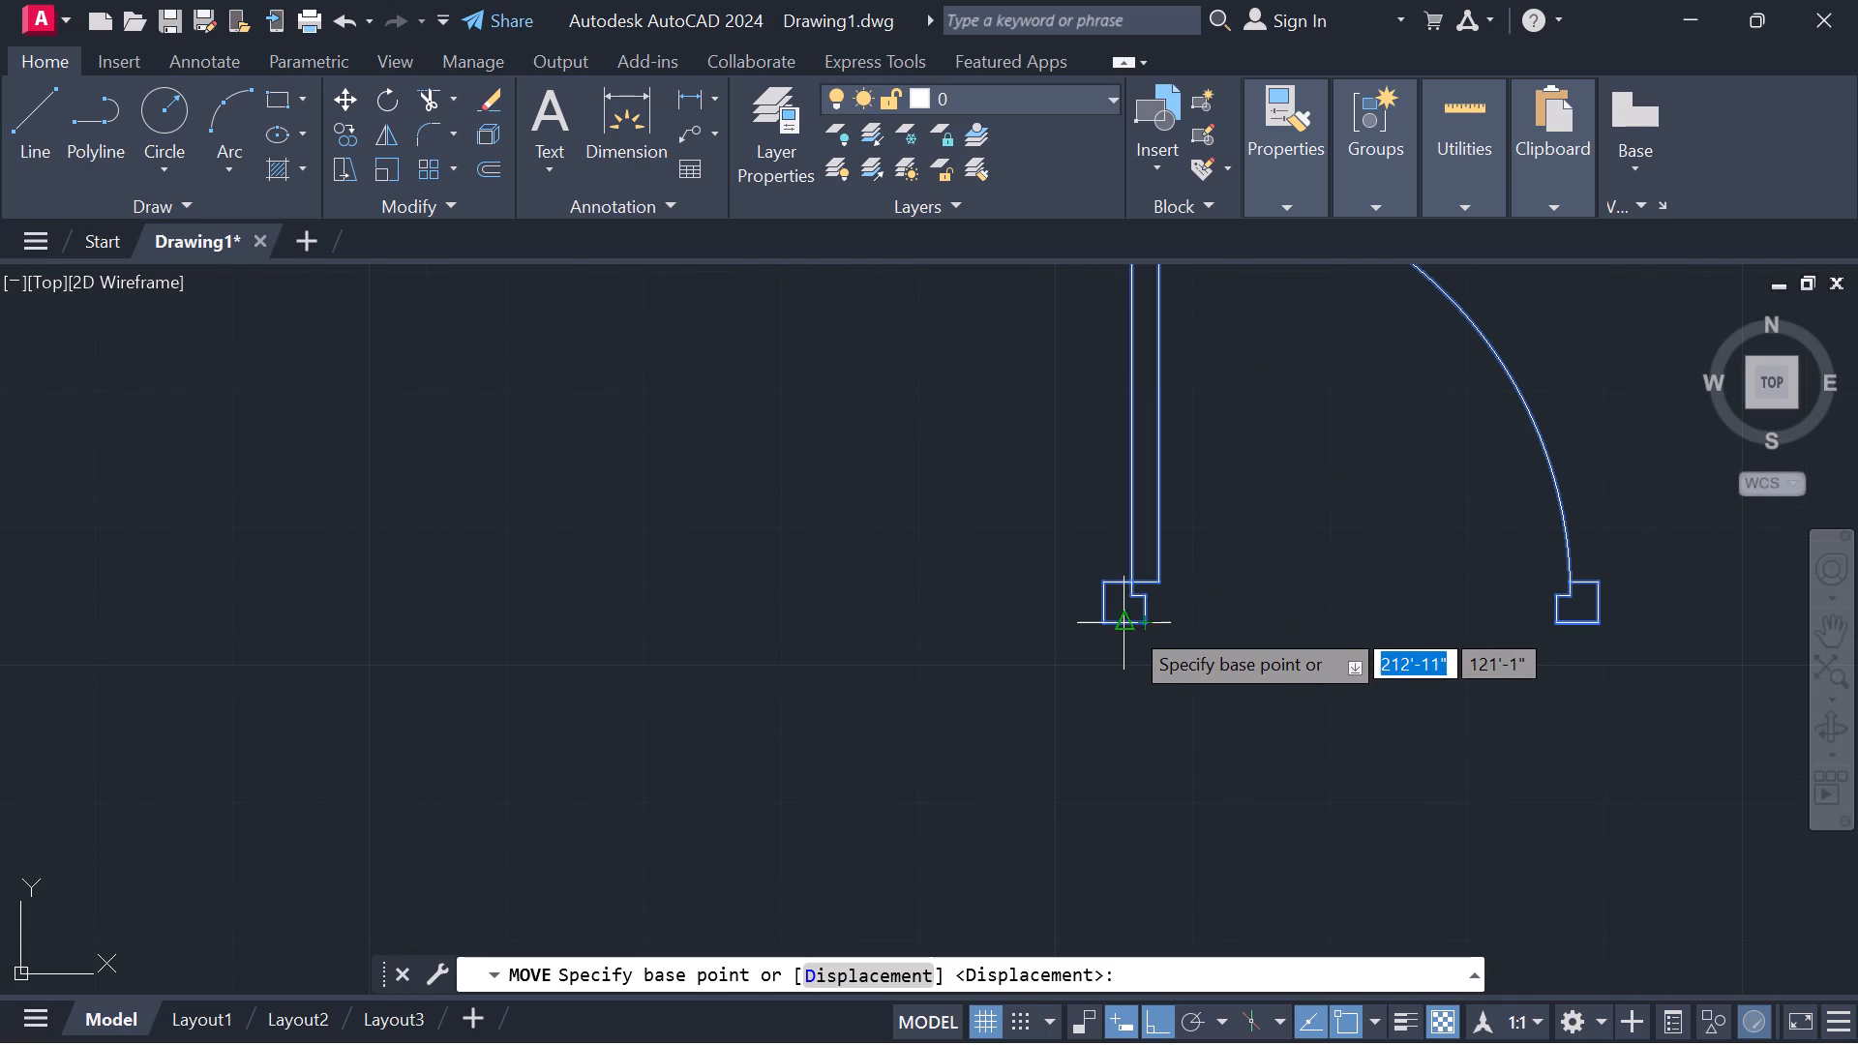
pyautogui.click(1104, 626)
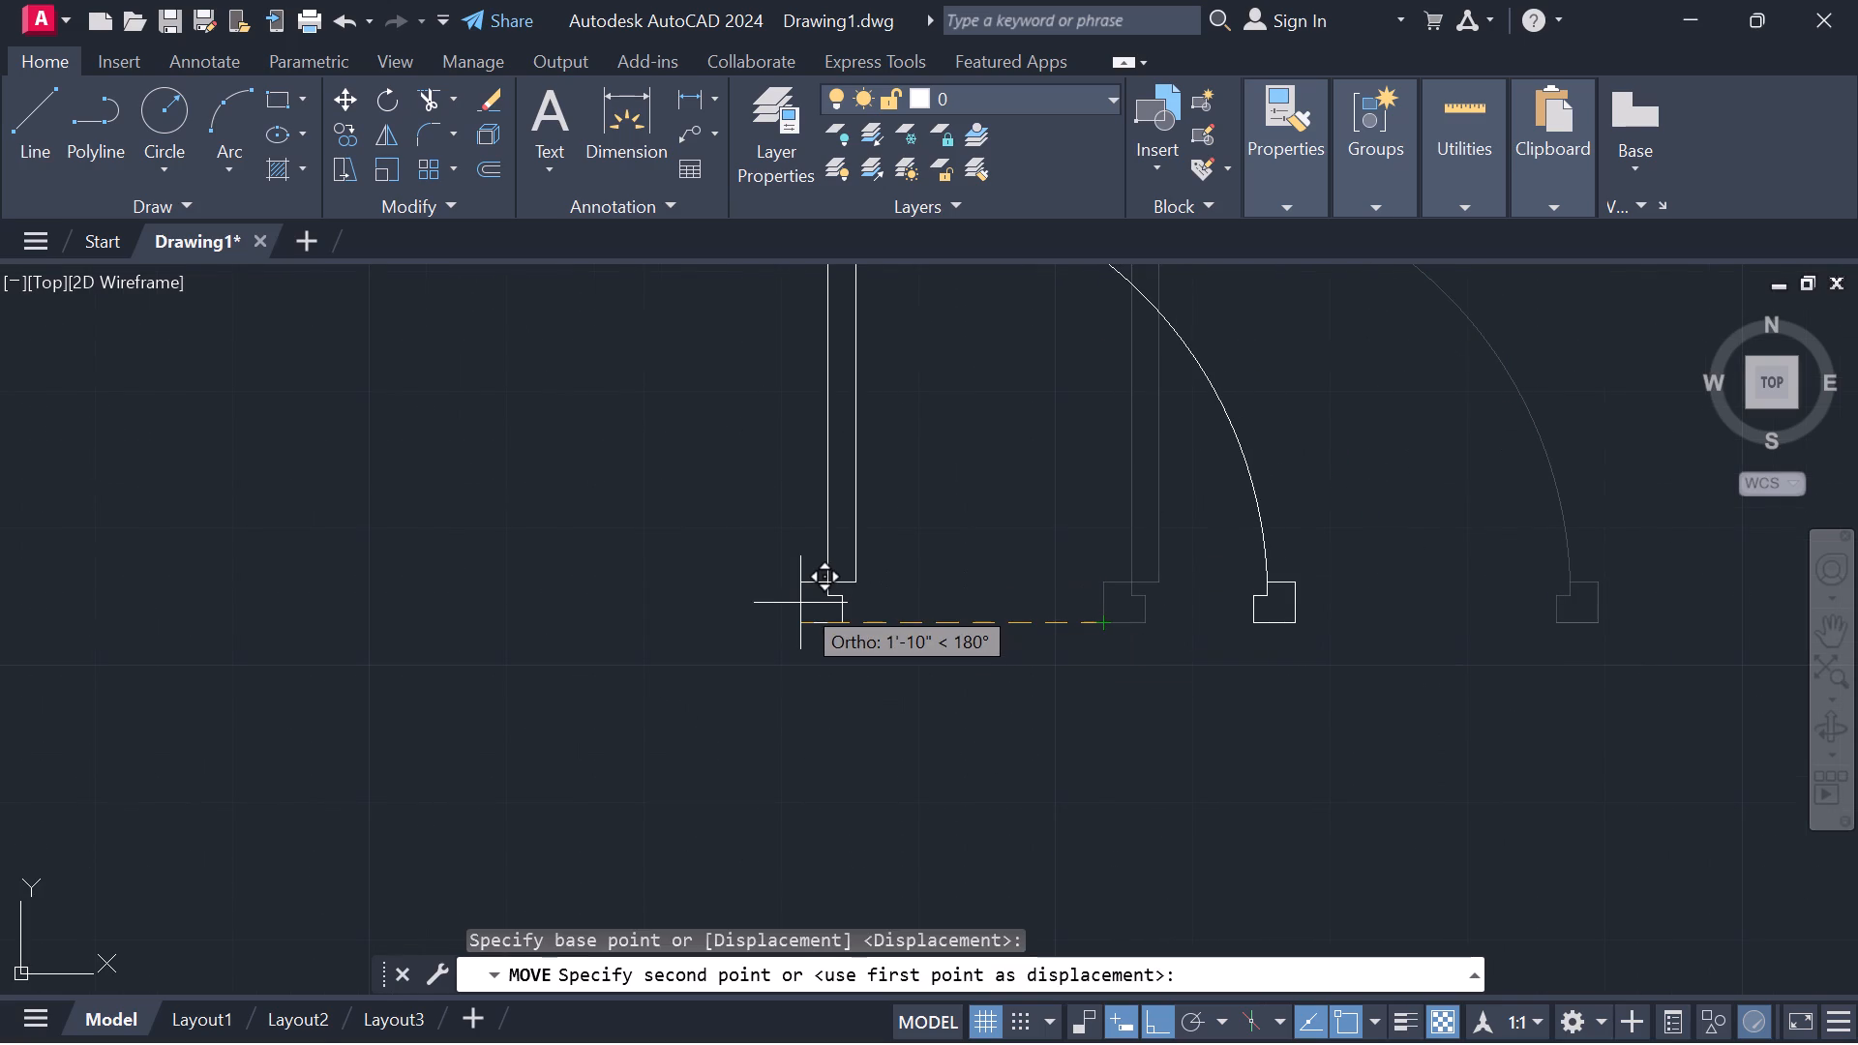
pyautogui.press('F8')
pyautogui.scroll(-4, 606, 575)
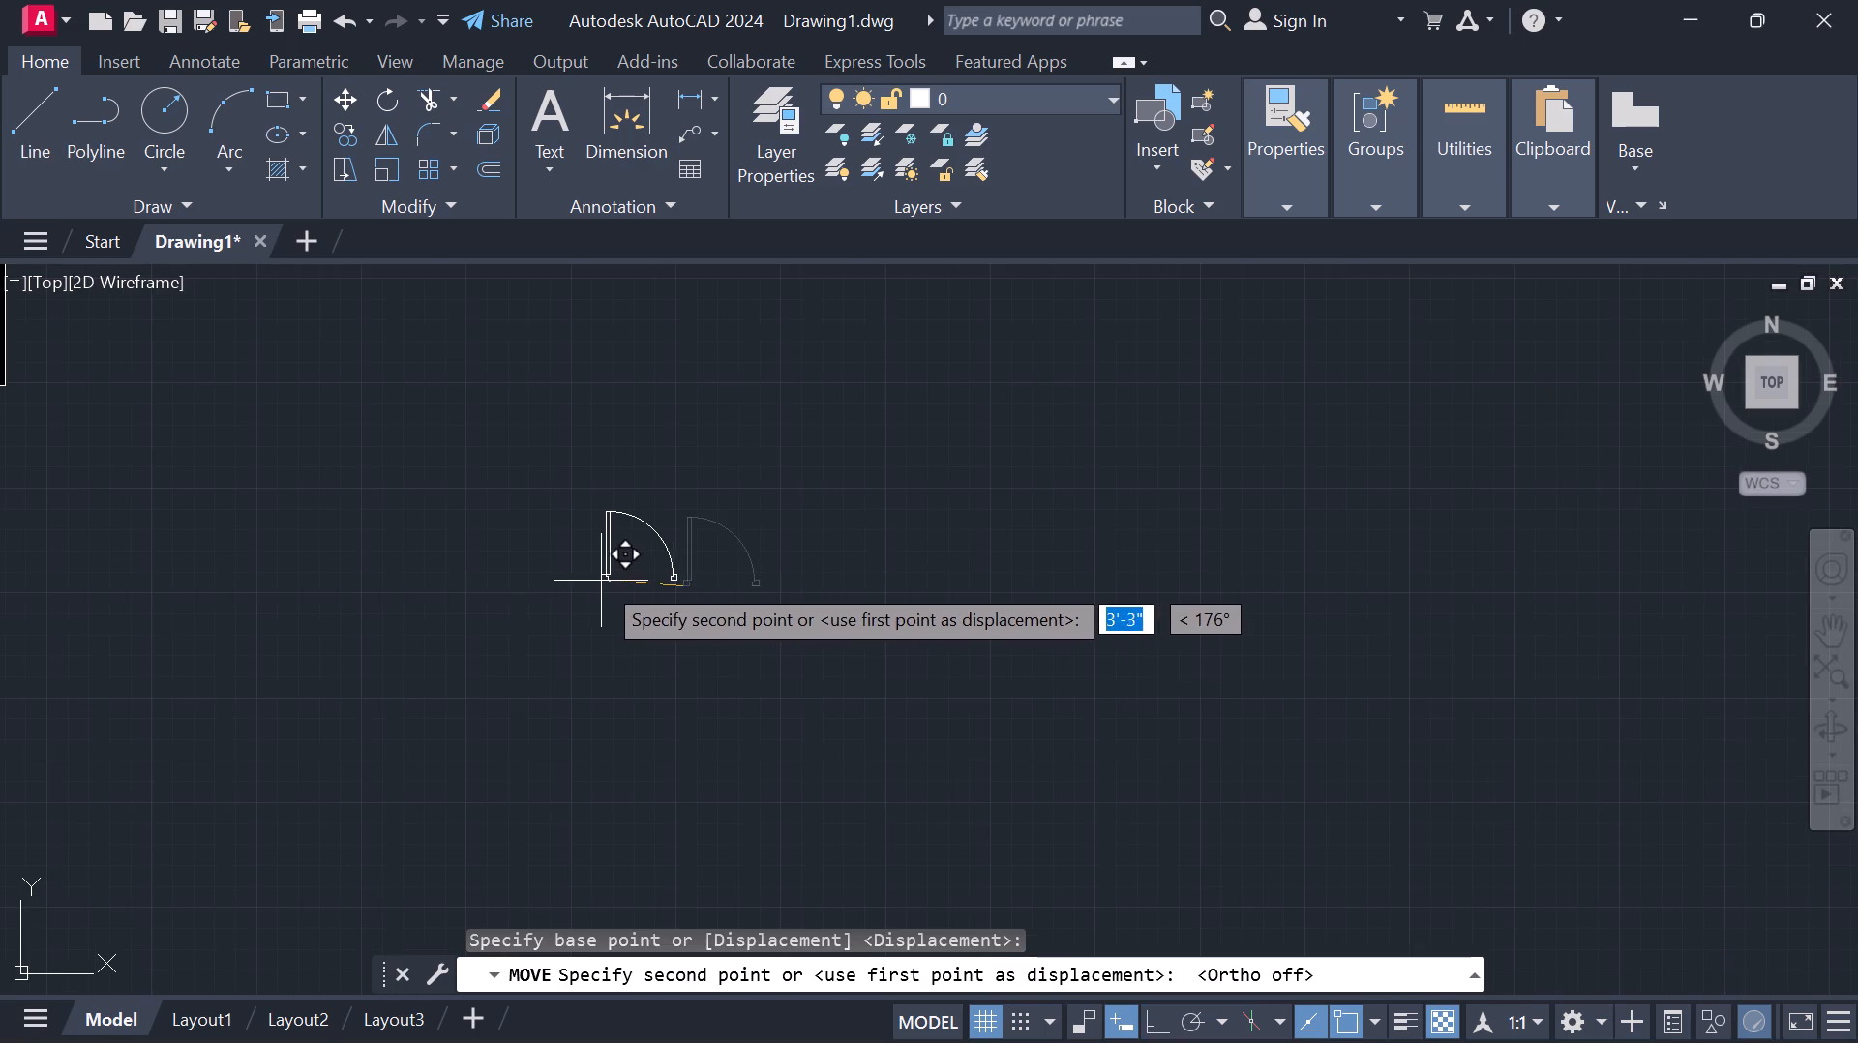
pyautogui.moveTo(601, 581); pyautogui.dragTo(1203, 672, button='middle')
pyautogui.scroll(-1, 601, 581)
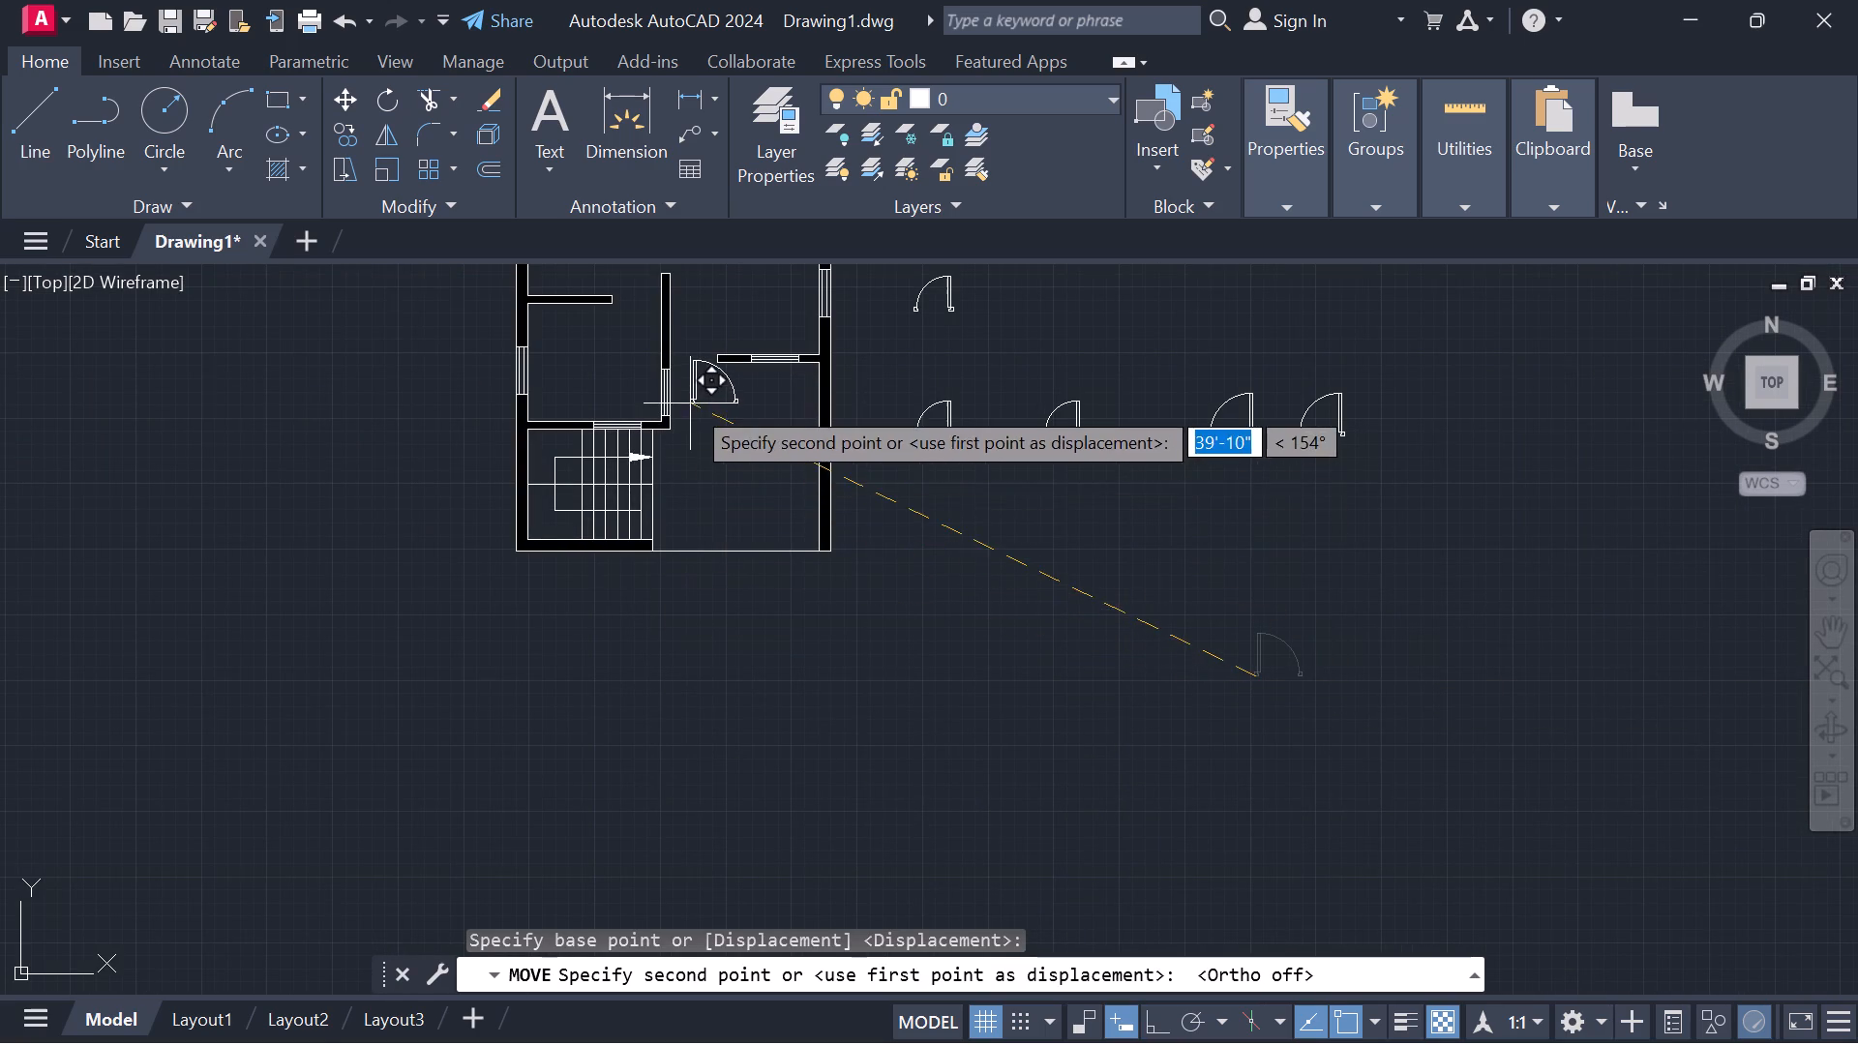
pyautogui.moveTo(693, 415); pyautogui.dragTo(982, 769, button='middle')
pyautogui.scroll(4, 980, 756)
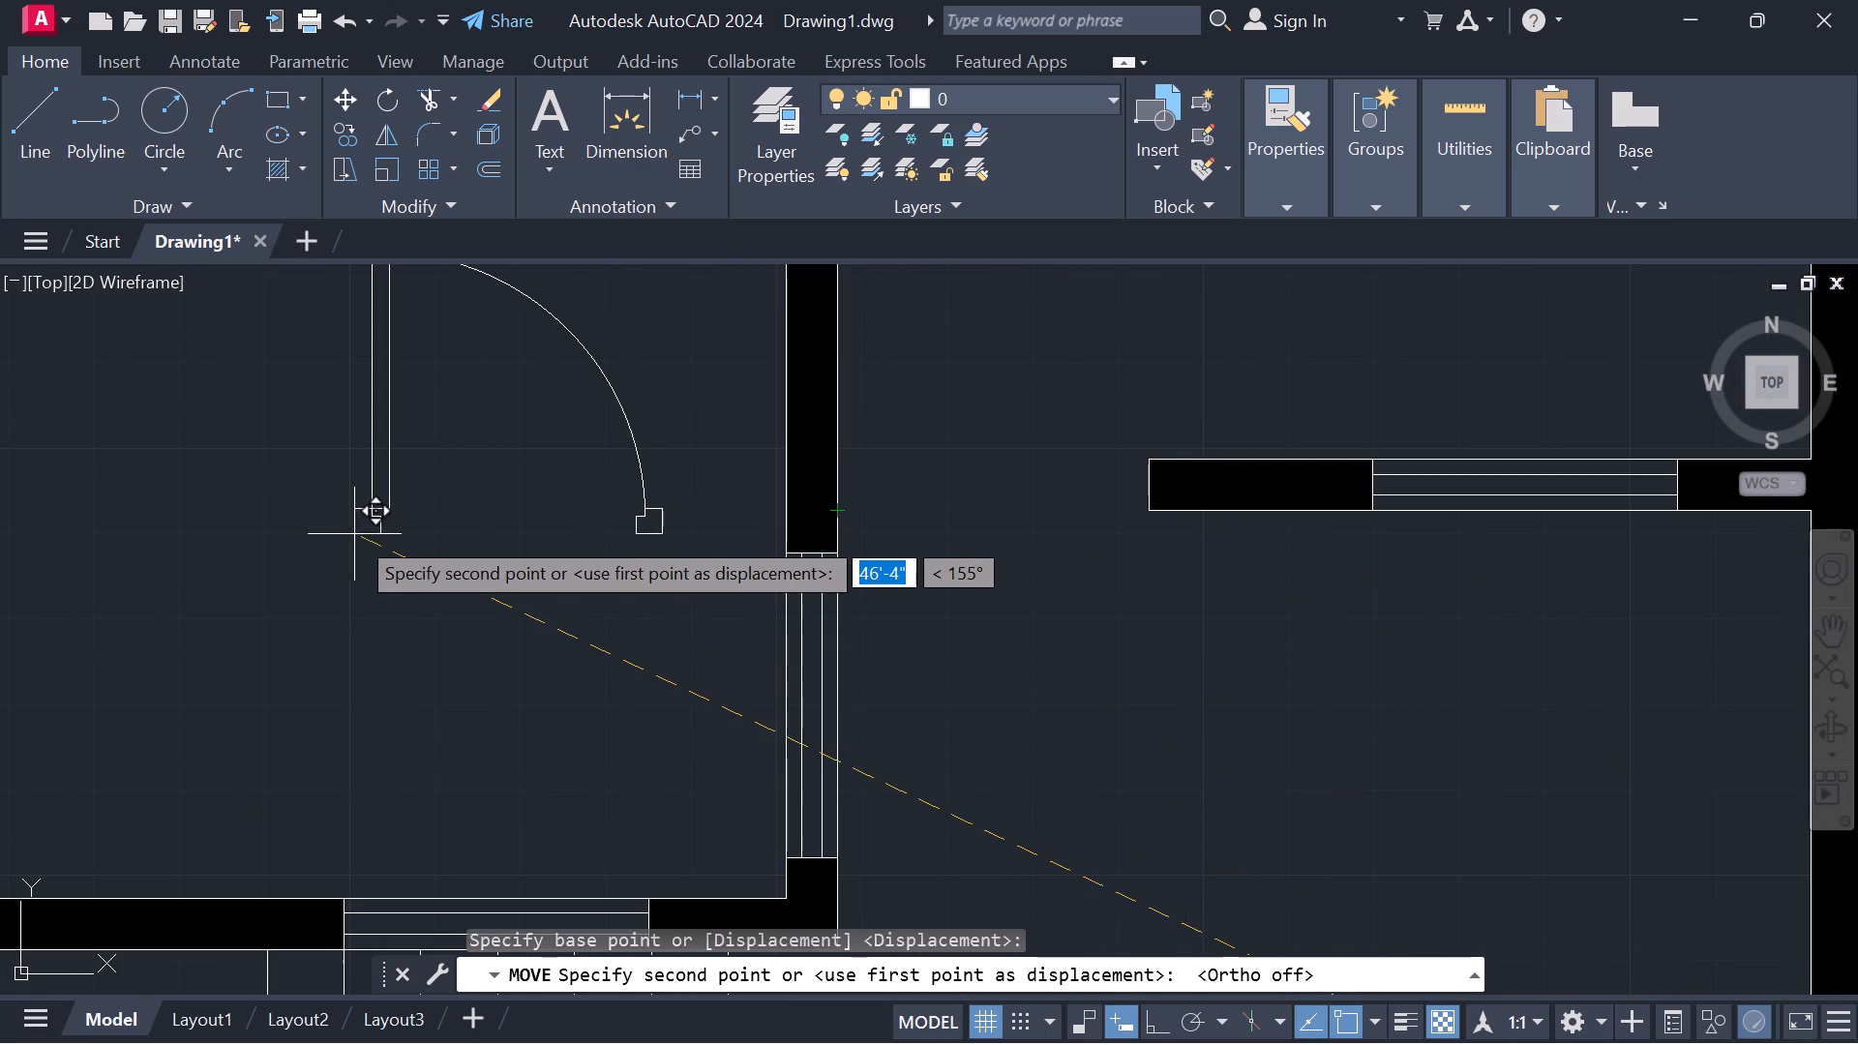
pyautogui.click(327, 547)
# Move the door by its latch-side jamb's outer lower corner to the lower end corner of the short wall across the passage.
pyautogui.scroll(-2, 372, 515)
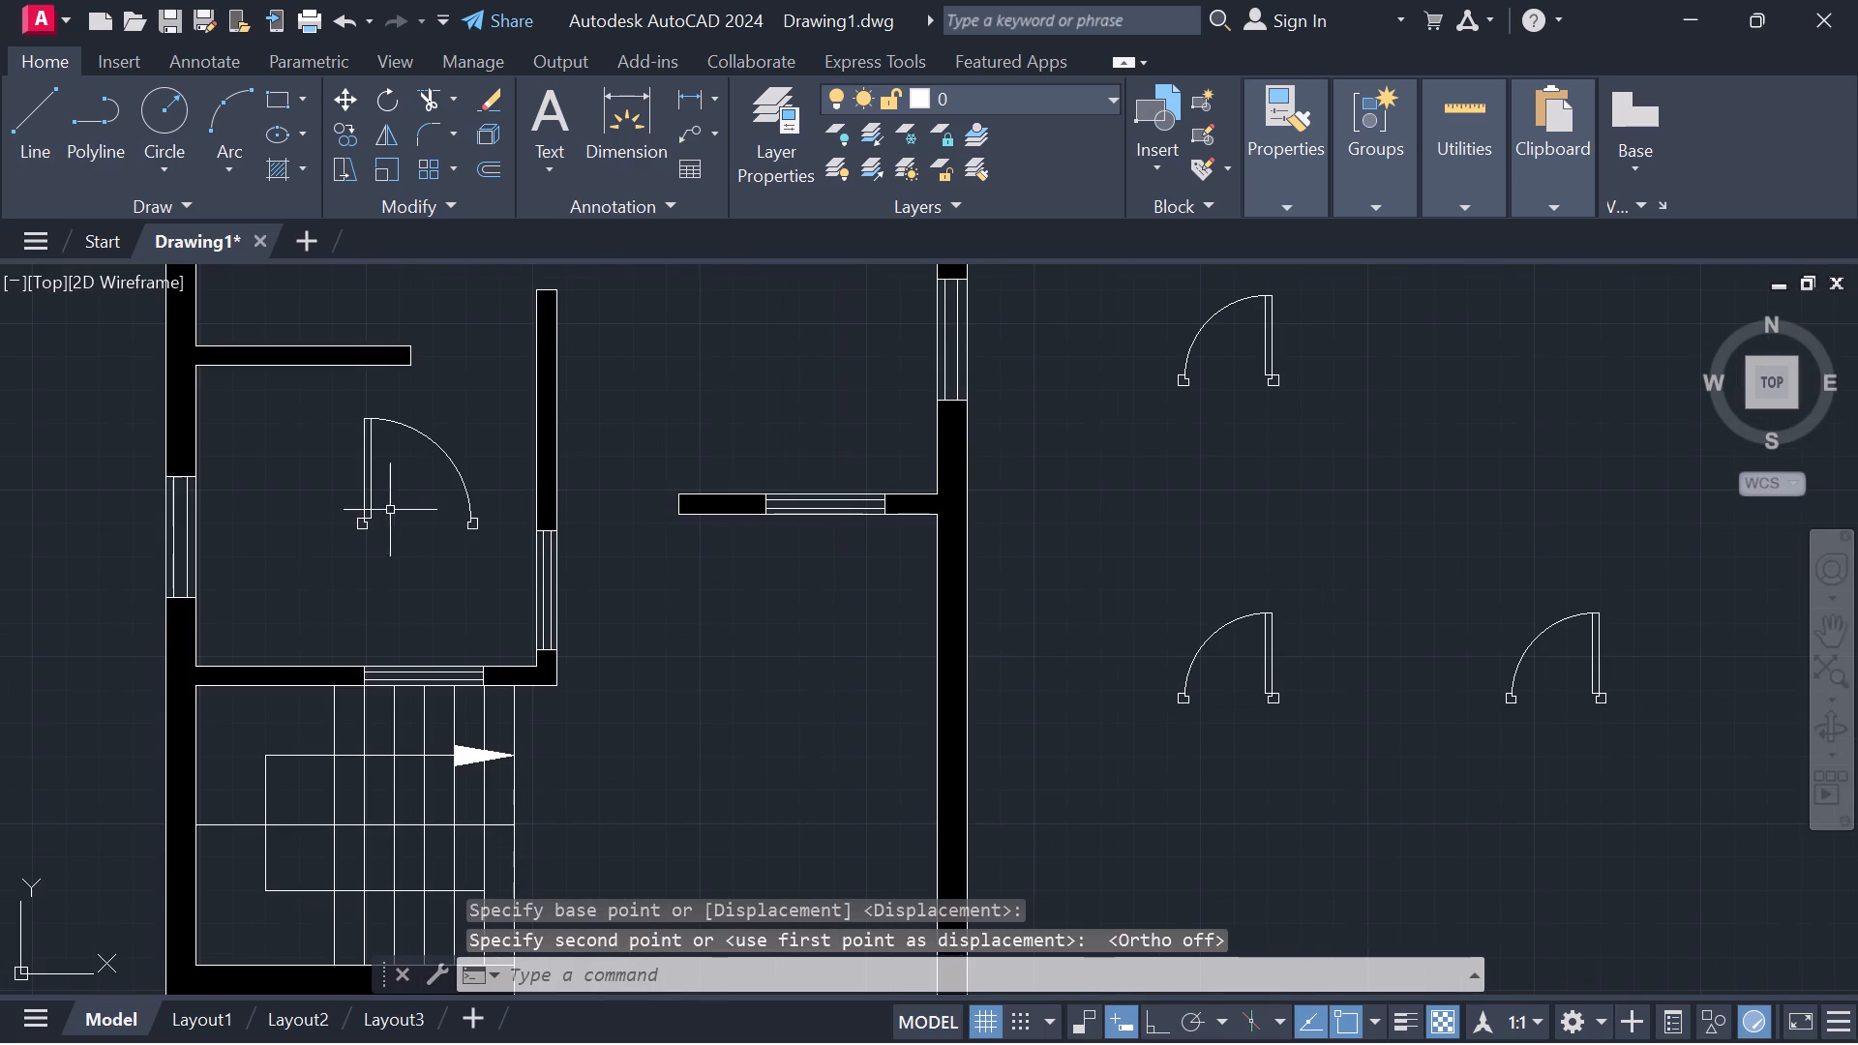
pyautogui.moveTo(438, 393); pyautogui.dragTo(323, 522)
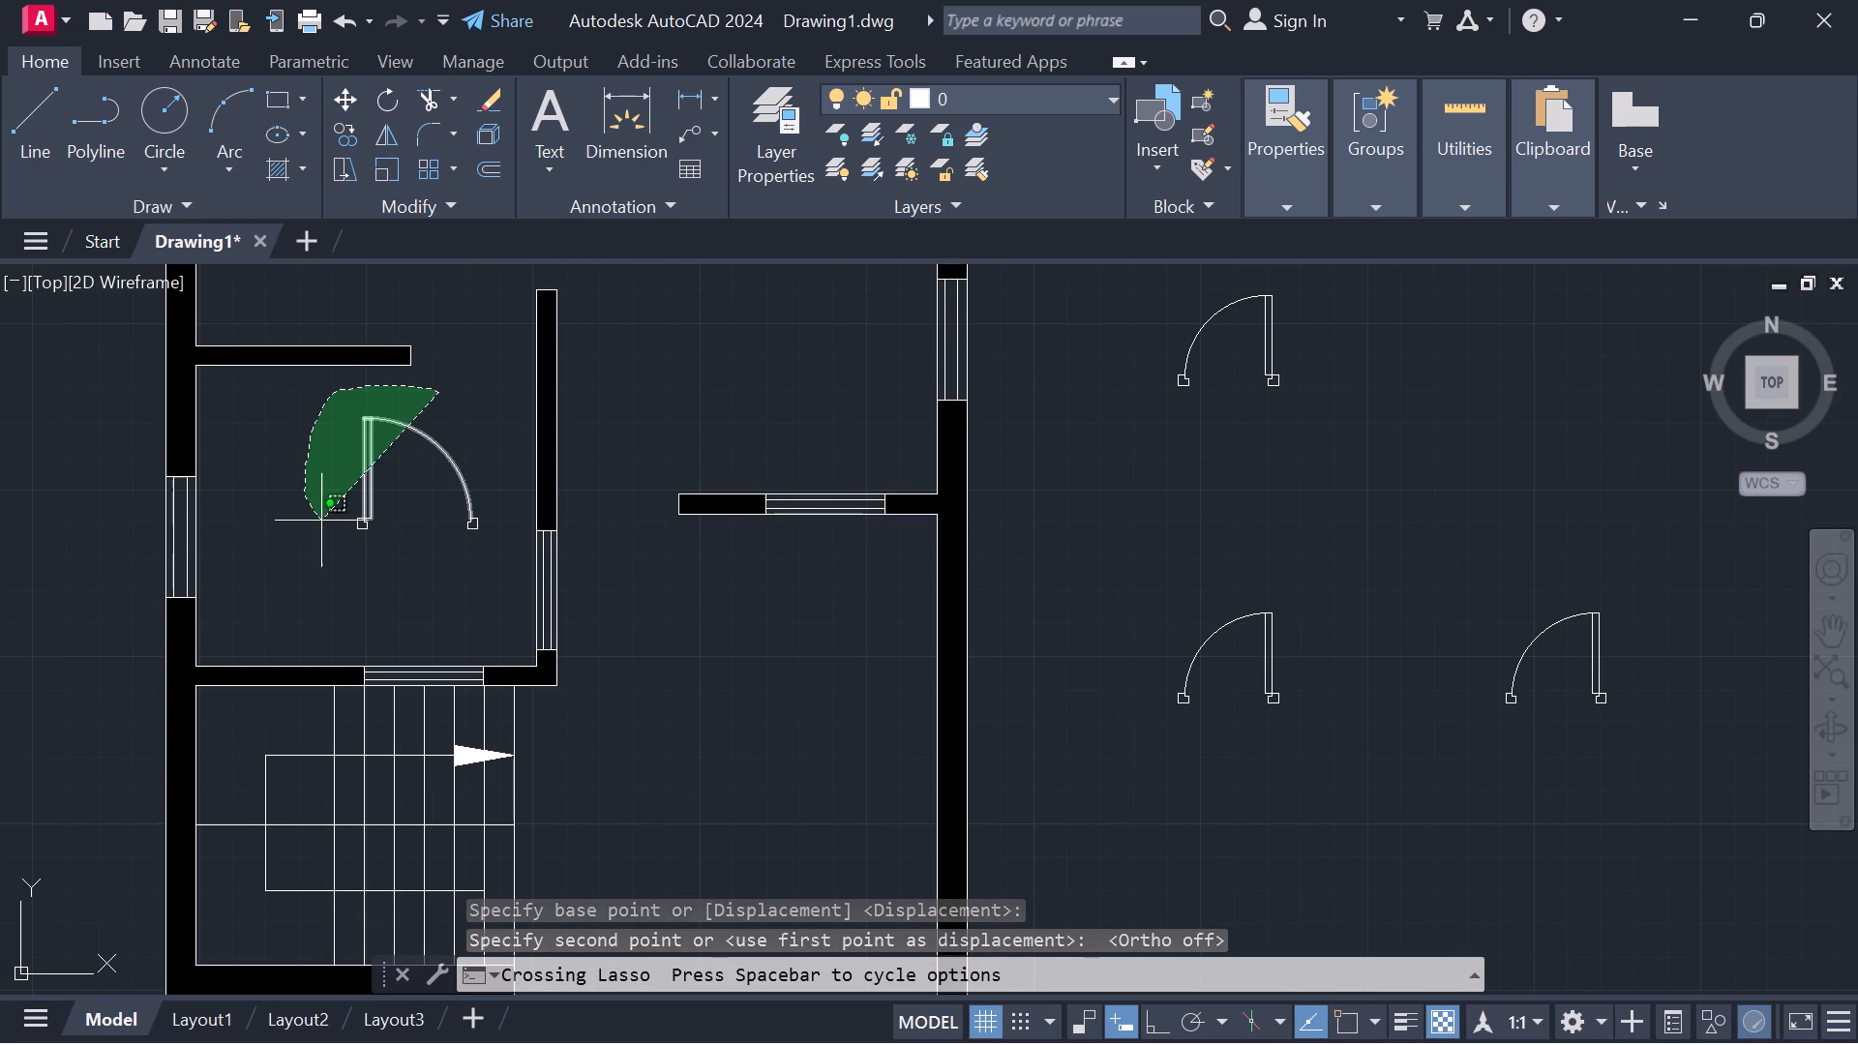
pyautogui.moveTo(323, 522); pyautogui.dragTo(485, 540)
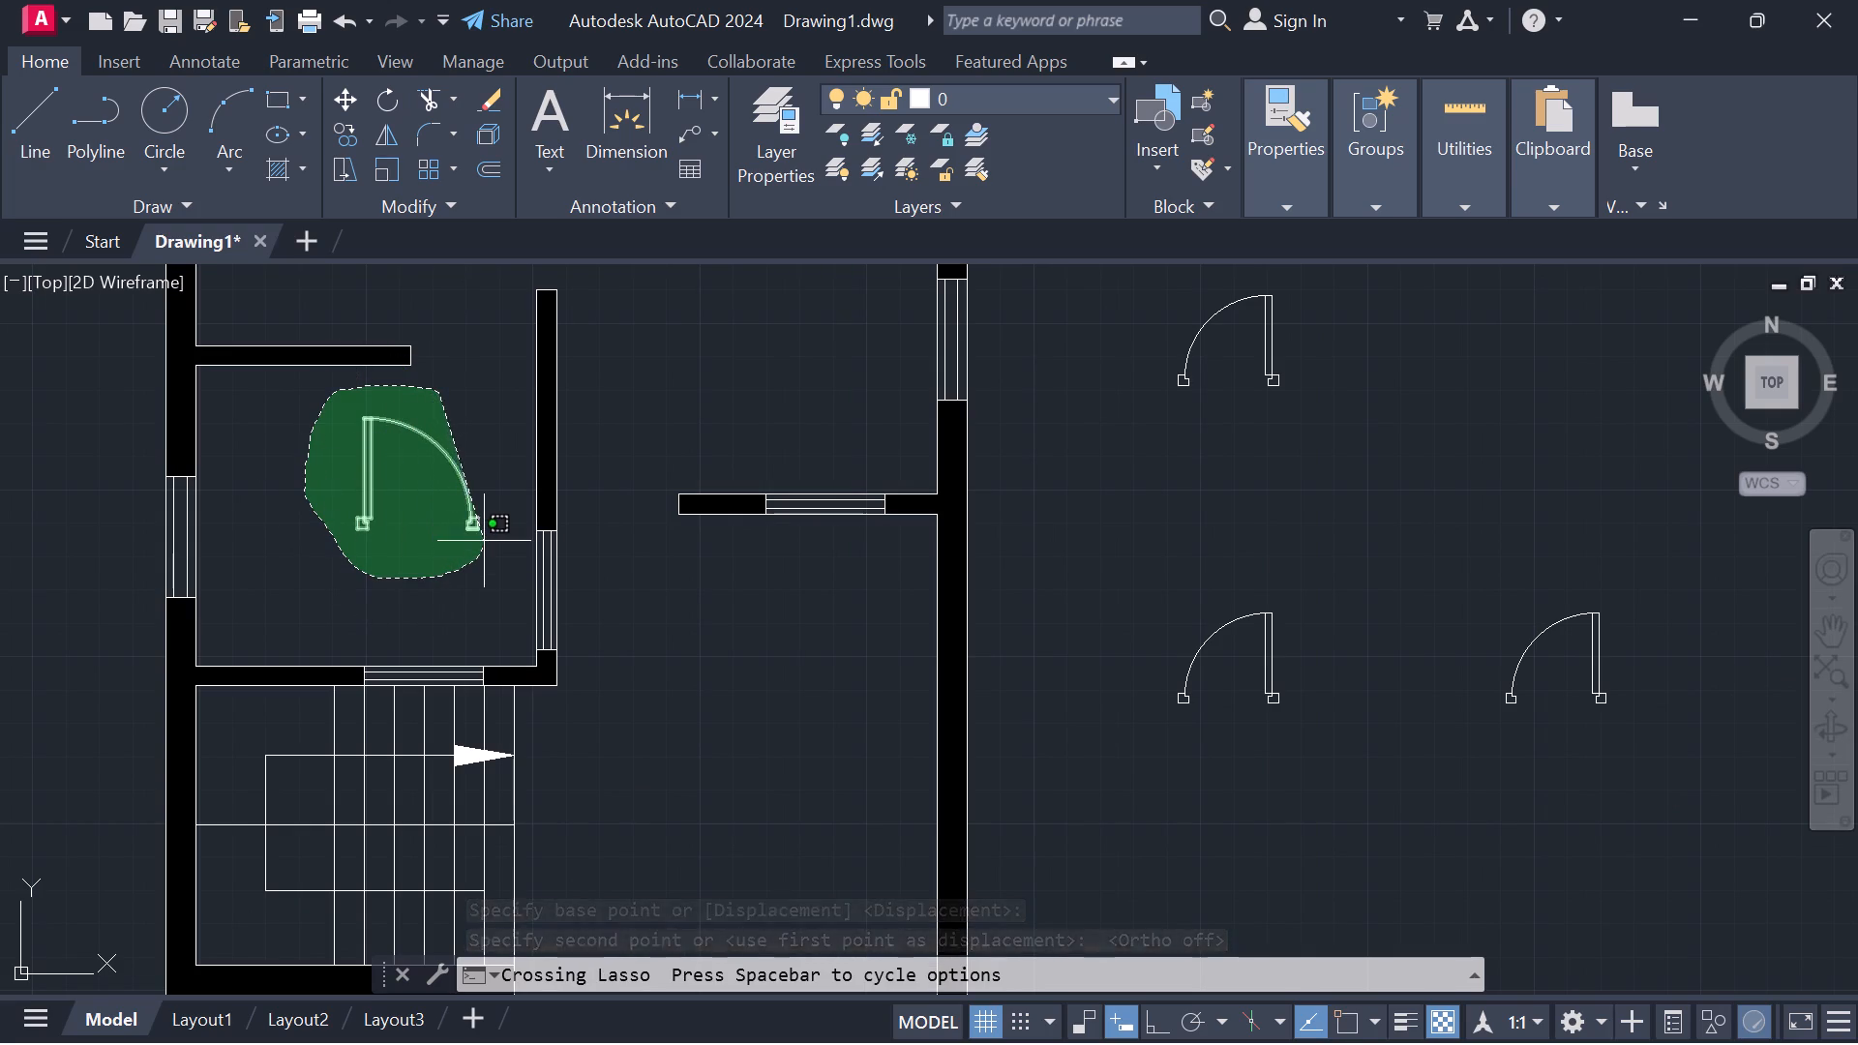
pyautogui.moveTo(485, 540); pyautogui.dragTo(486, 529)
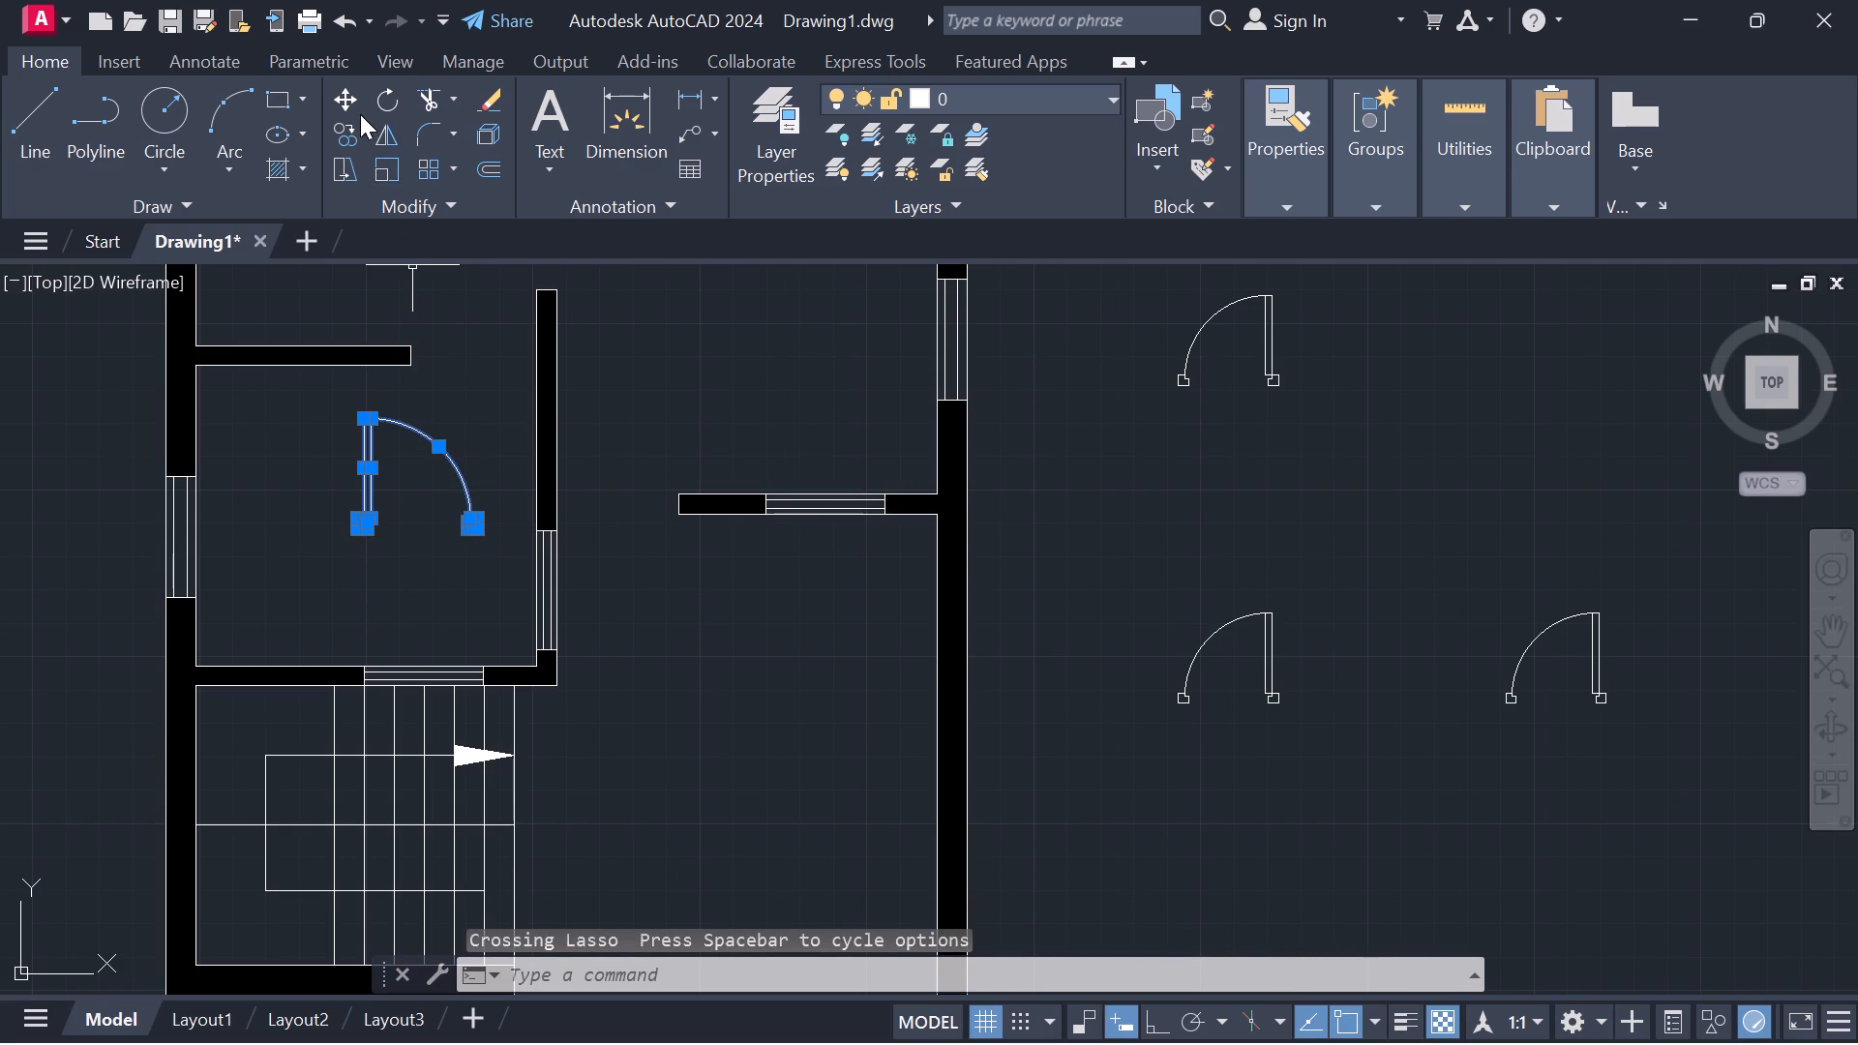
pyautogui.click(344, 90)
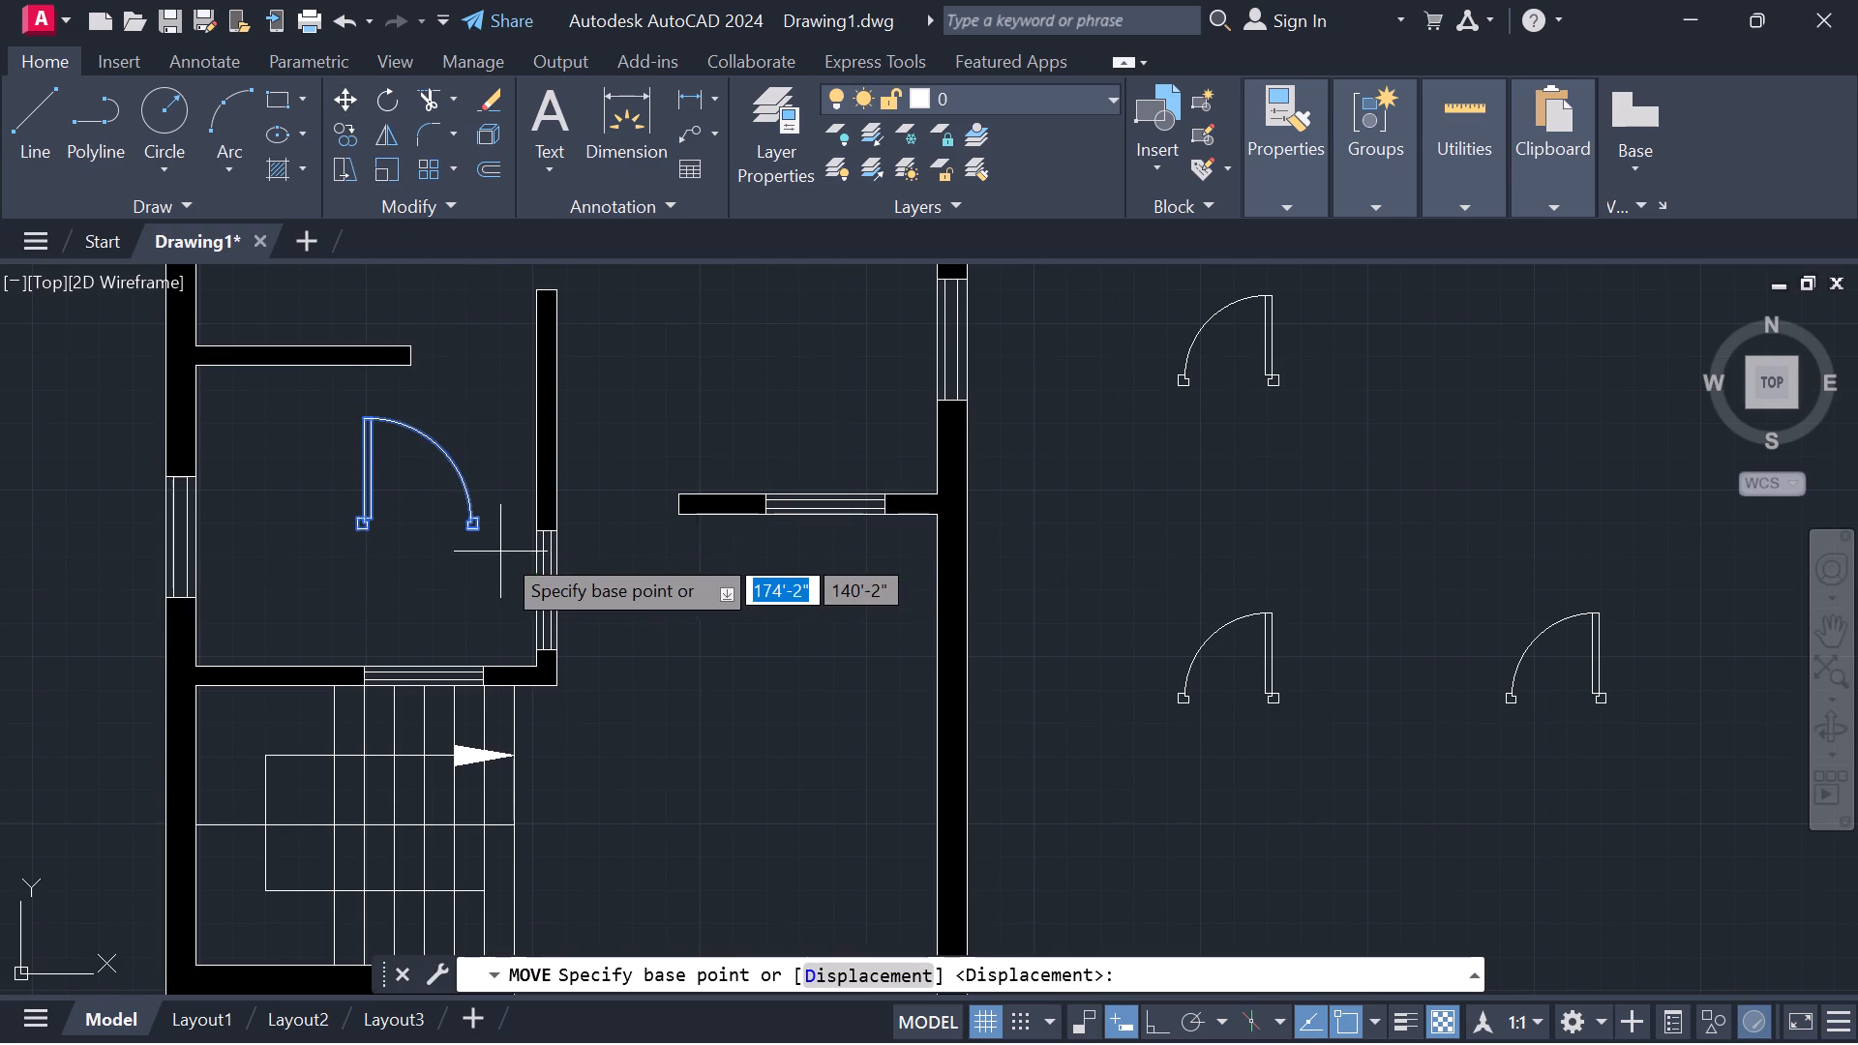
pyautogui.scroll(3, 500, 552)
pyautogui.click(409, 456)
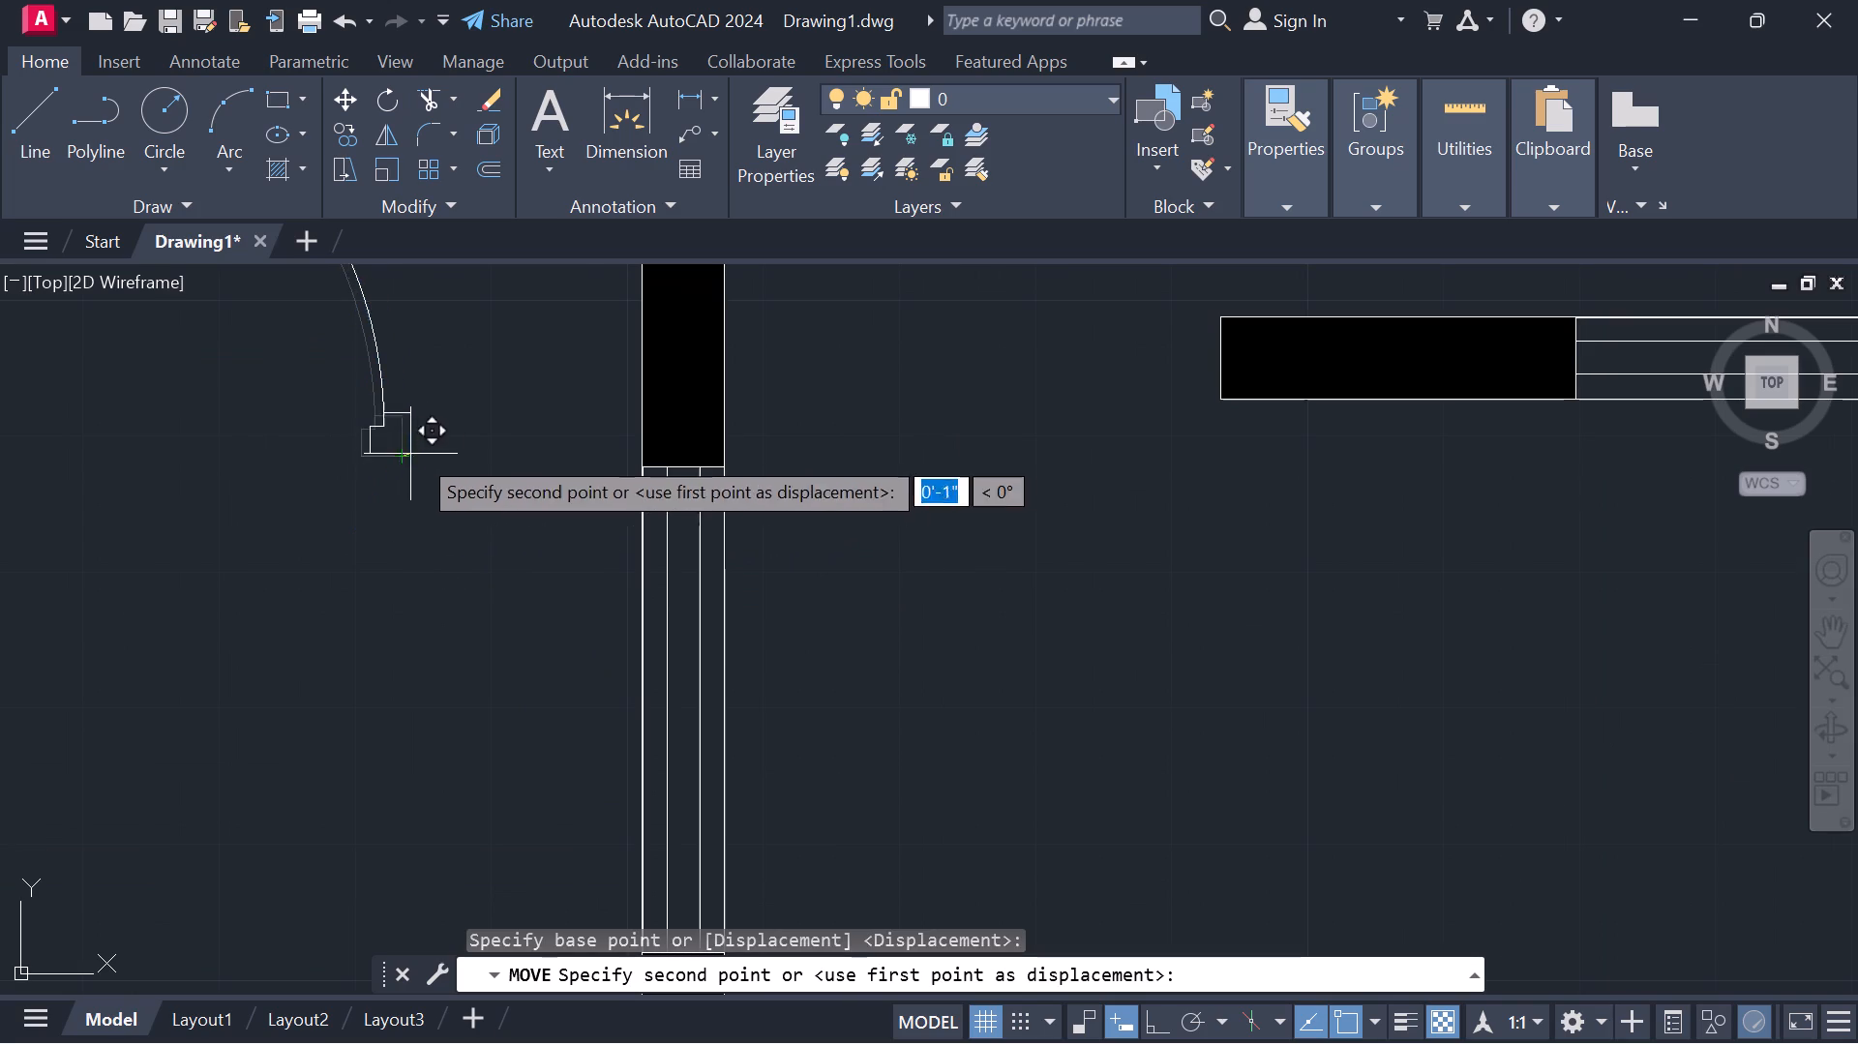
pyautogui.scroll(-2, 1032, 444)
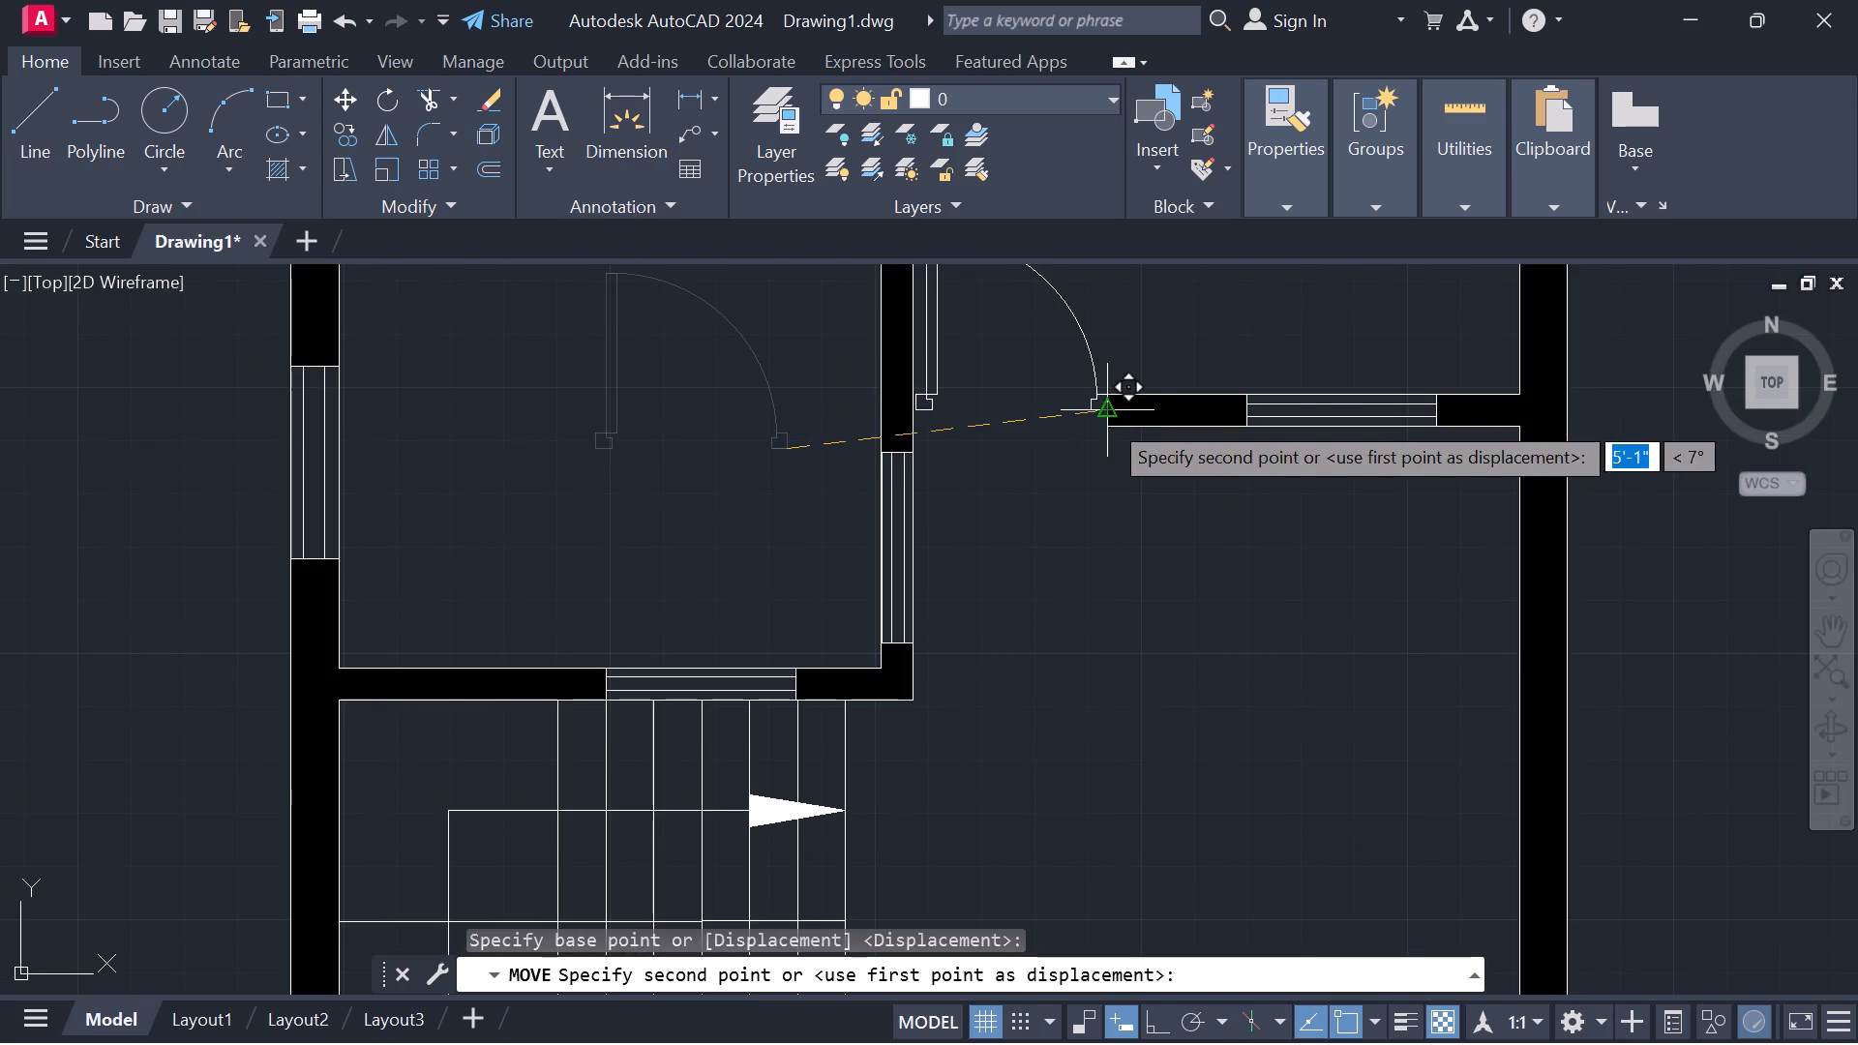
pyautogui.scroll(4, 1105, 426)
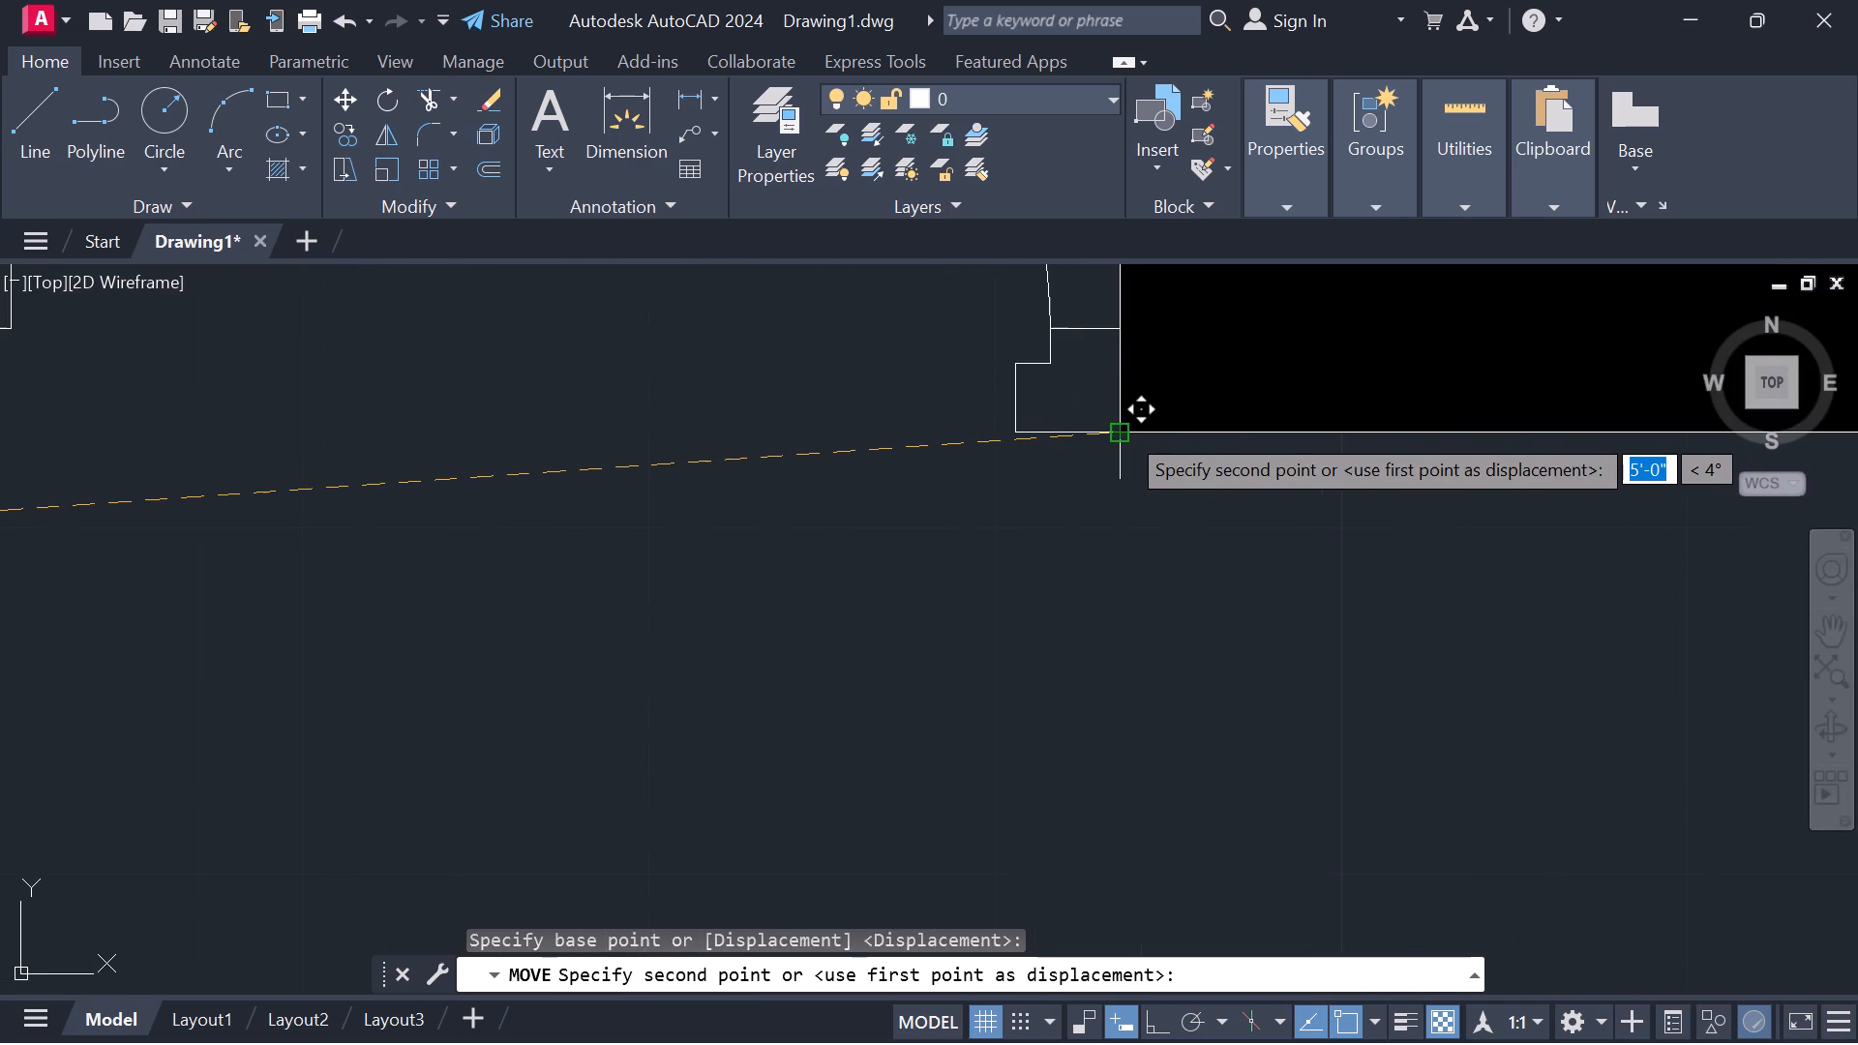
pyautogui.click(1124, 431)
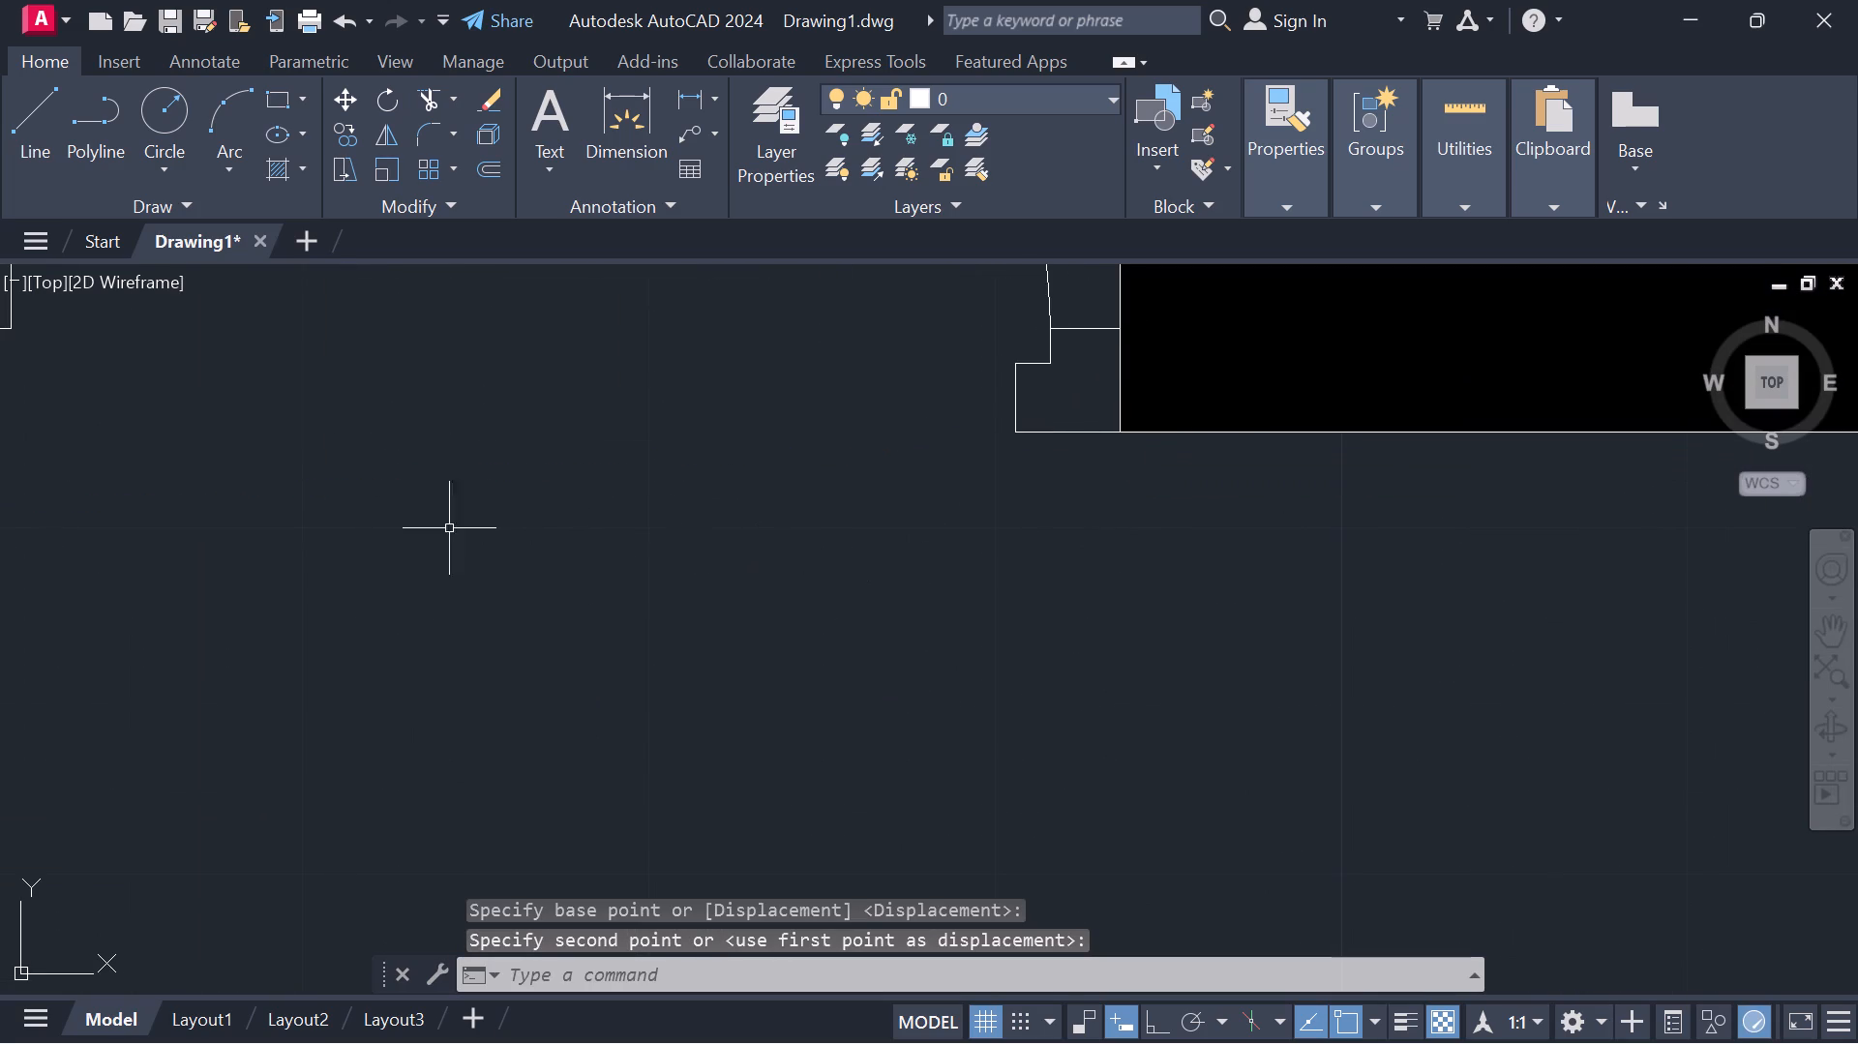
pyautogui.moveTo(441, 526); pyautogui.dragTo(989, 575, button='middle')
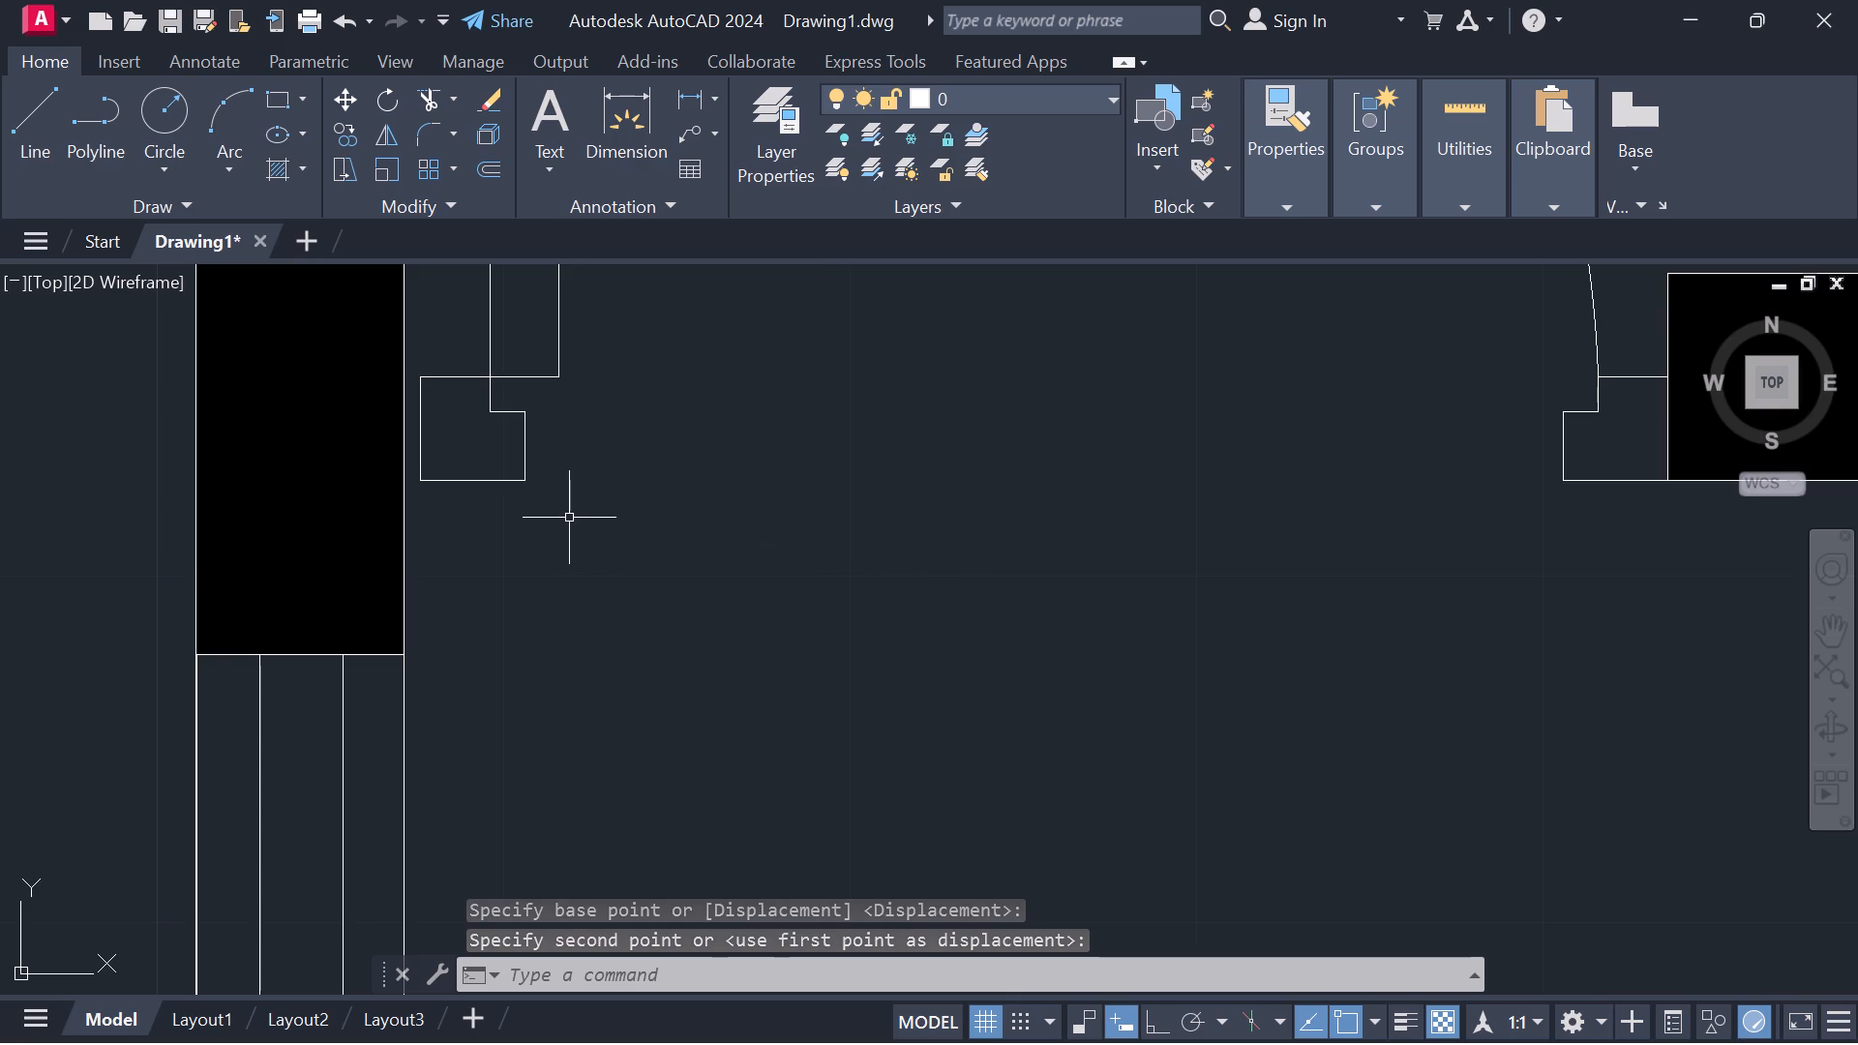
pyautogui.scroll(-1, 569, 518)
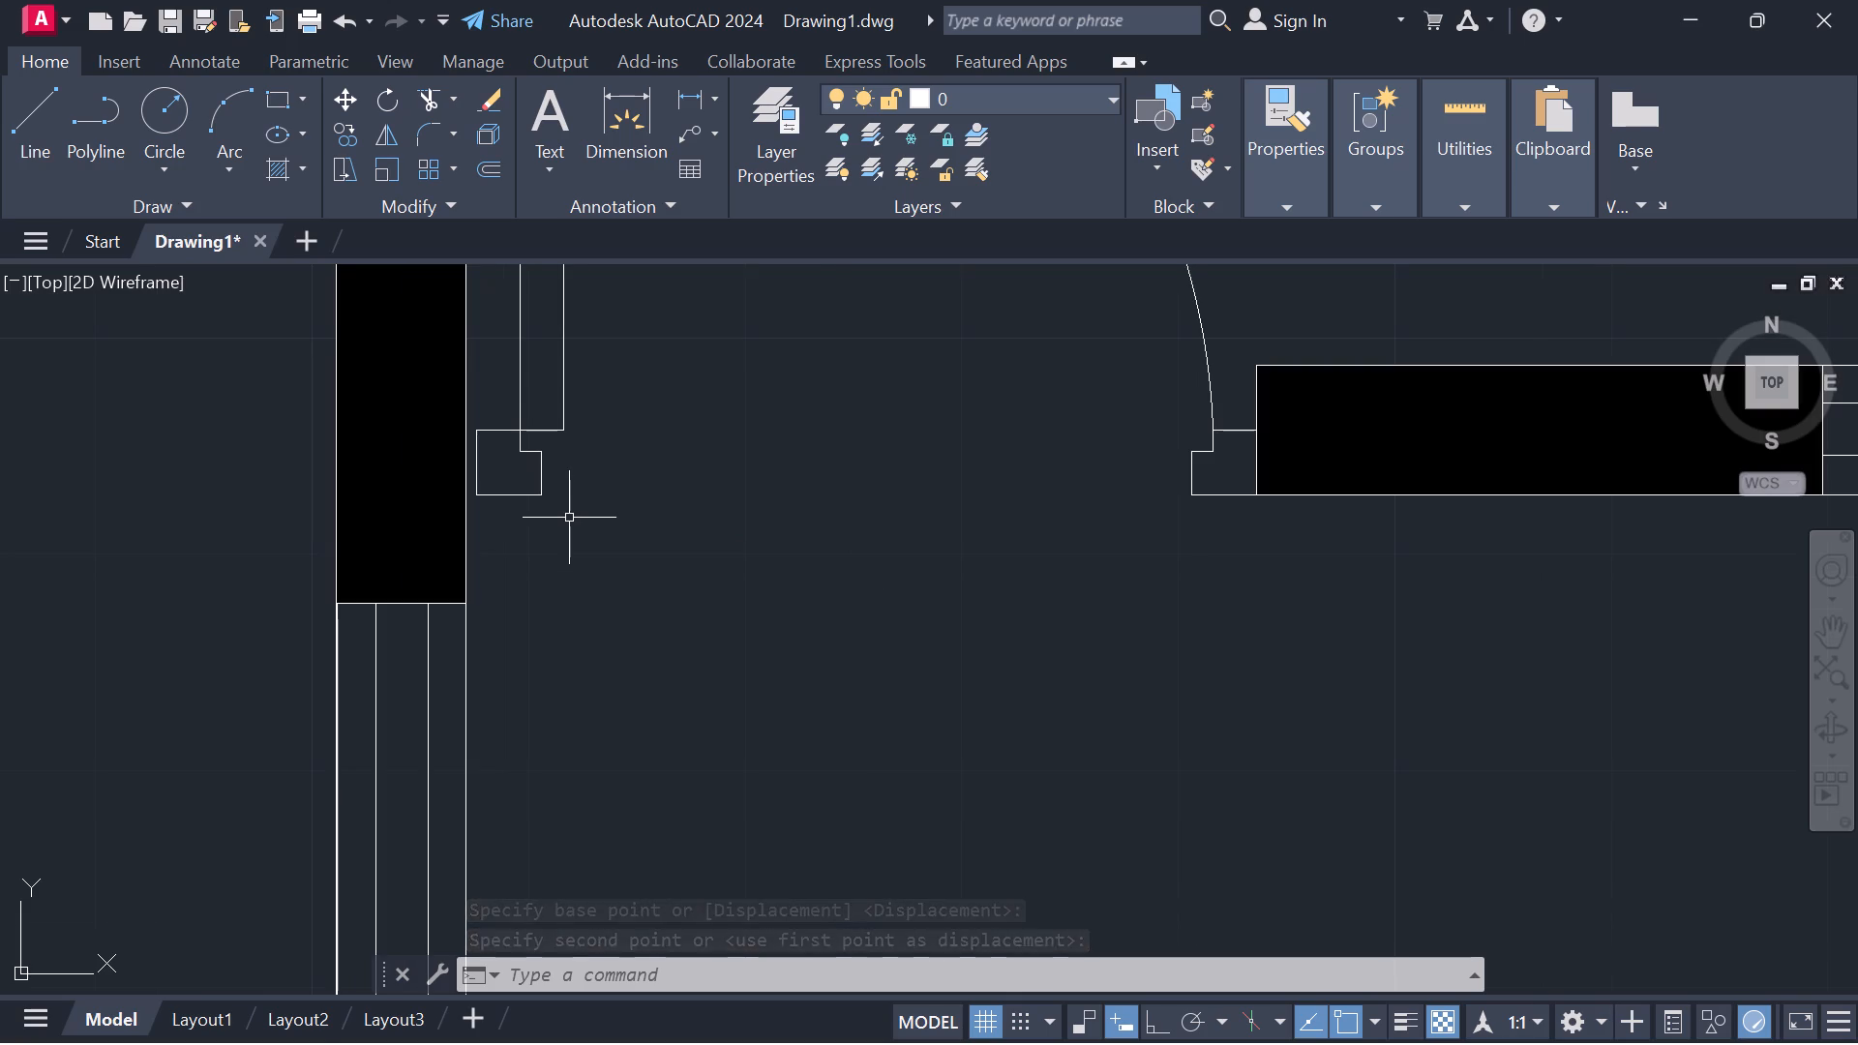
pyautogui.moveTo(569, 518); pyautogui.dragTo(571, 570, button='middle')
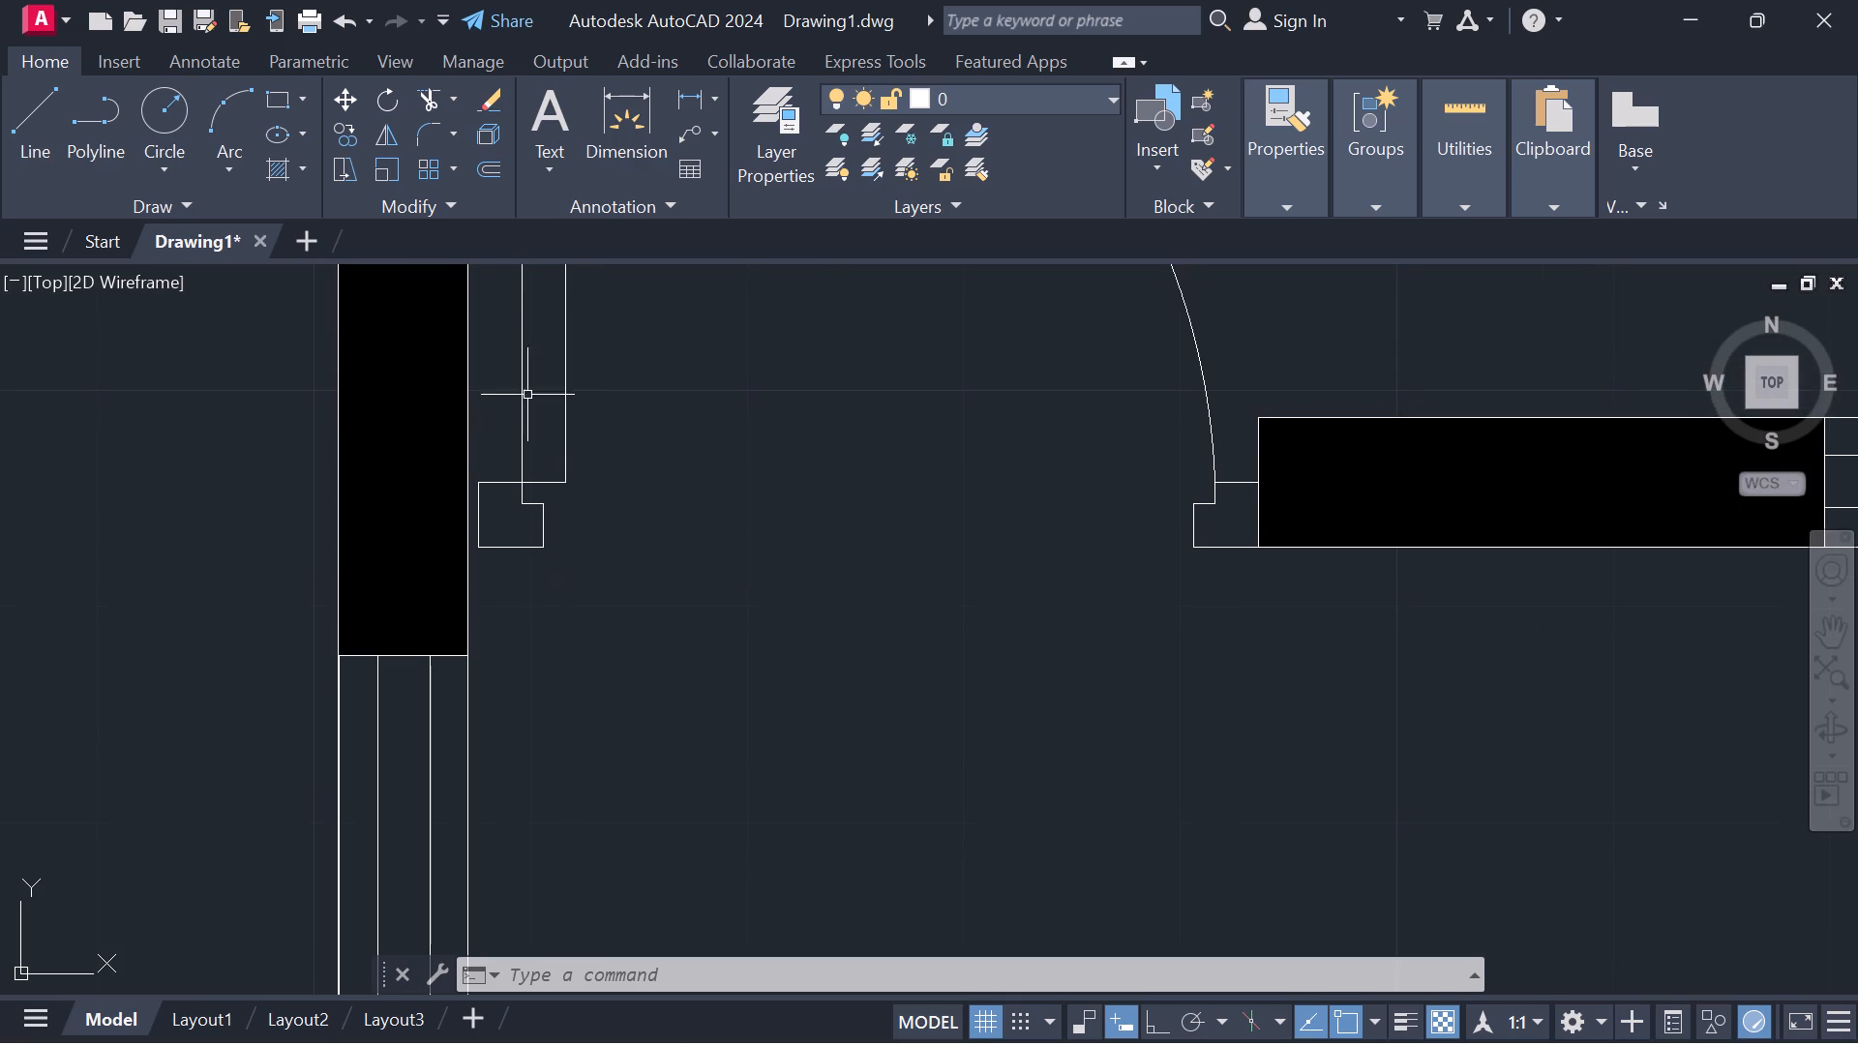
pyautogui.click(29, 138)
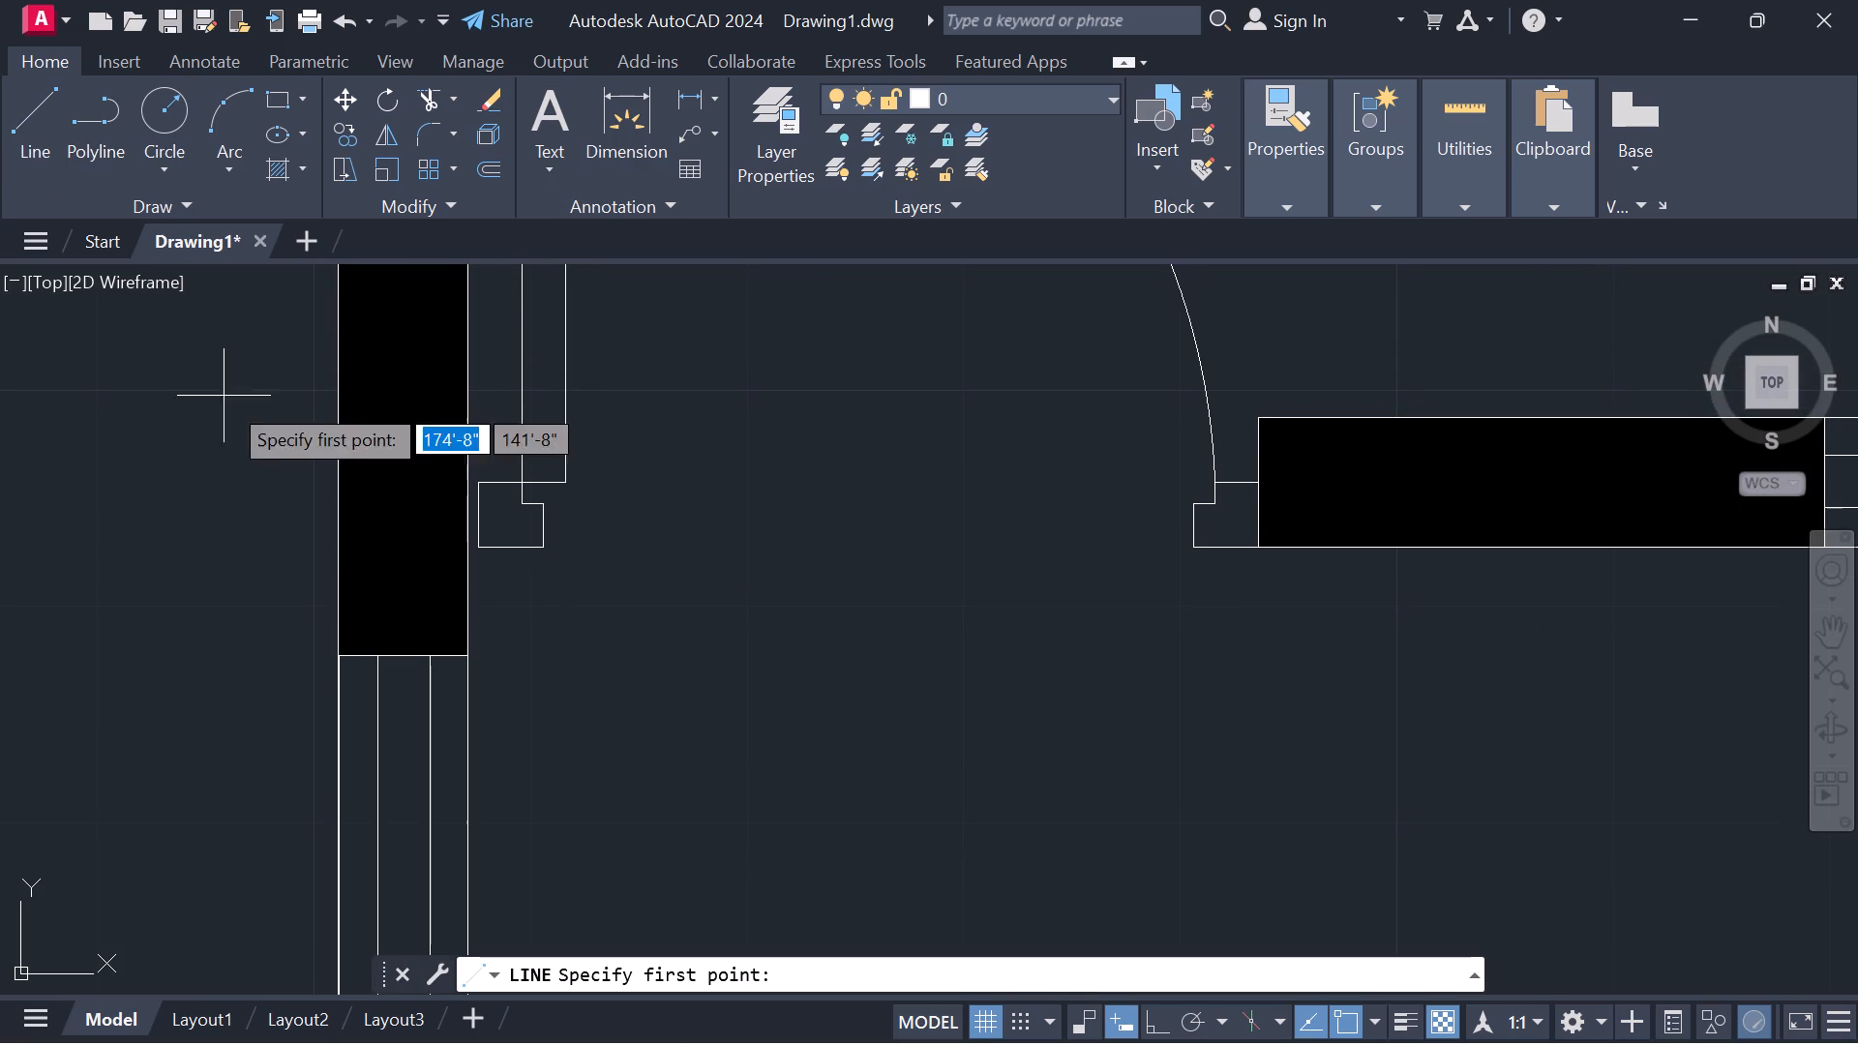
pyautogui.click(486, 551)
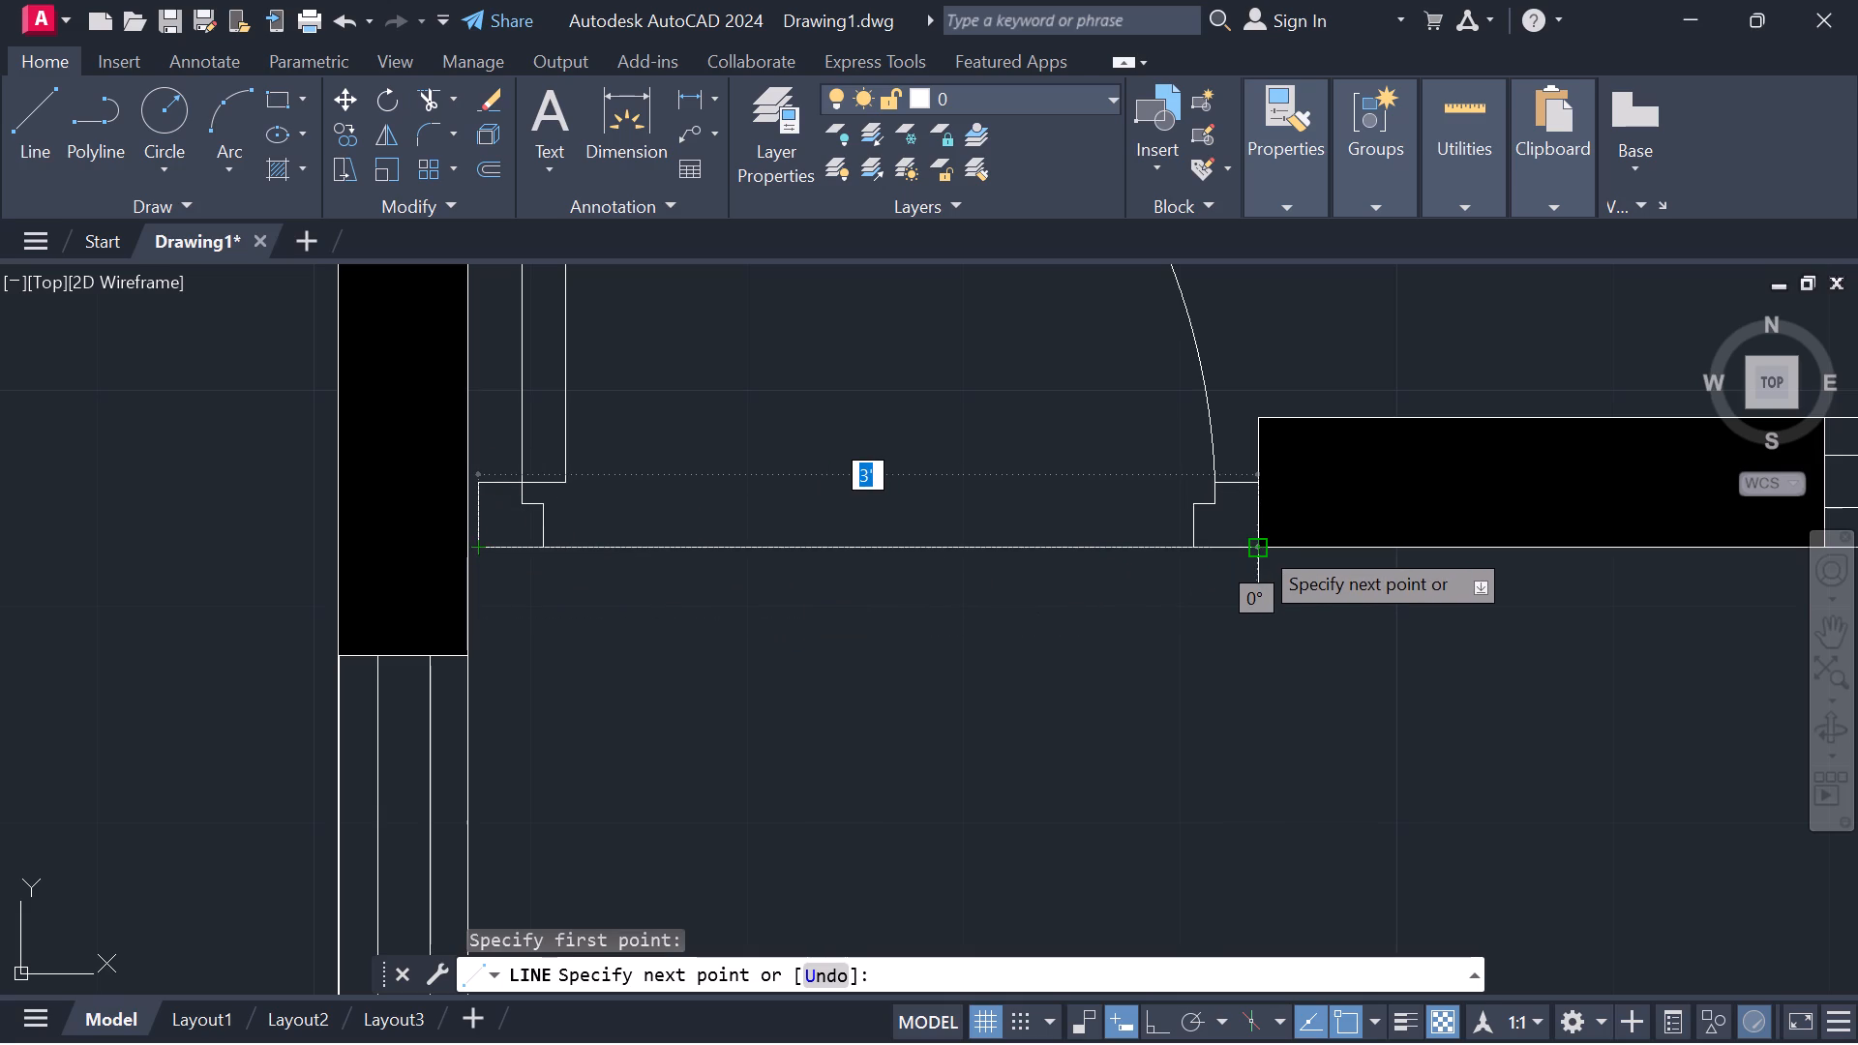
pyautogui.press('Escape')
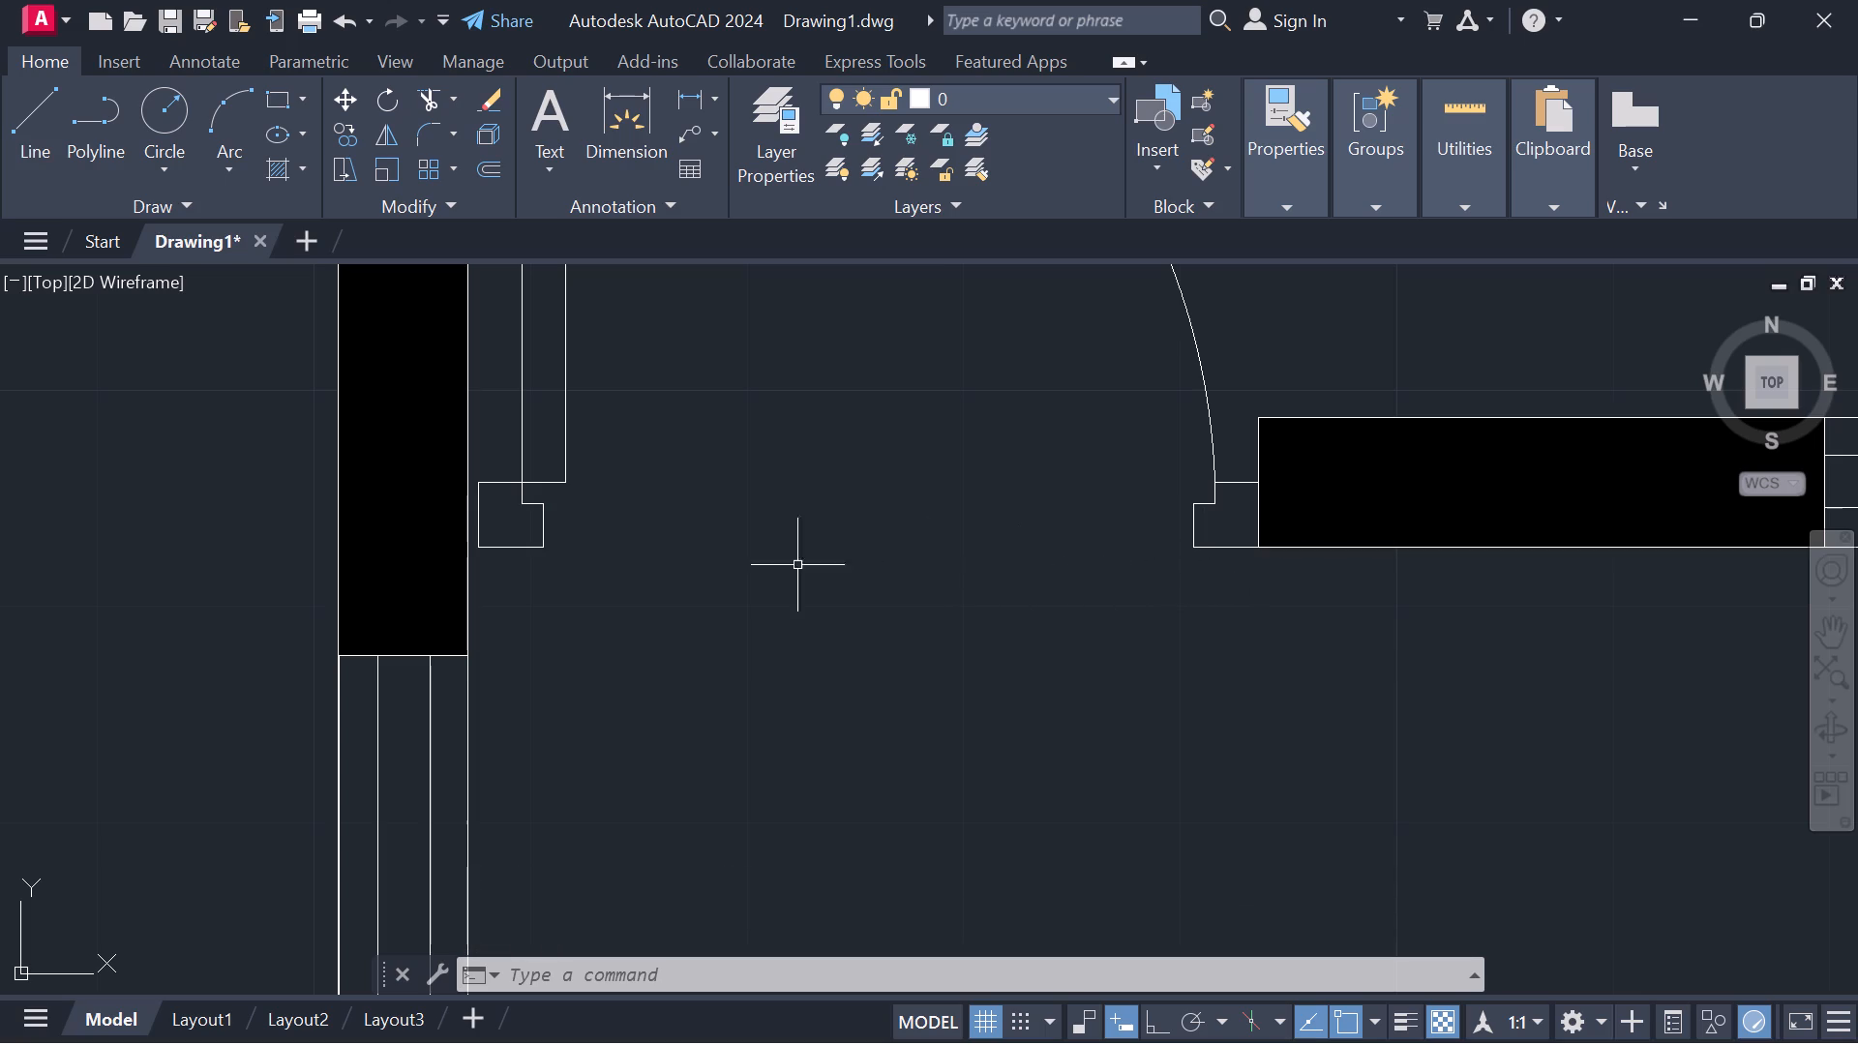
# Draw a horizontal guide line about 10" long, with Ortho on, from the hinge-side jamb's outer lower corner across the adjacent vertical wall.
pyautogui.click(31, 120)
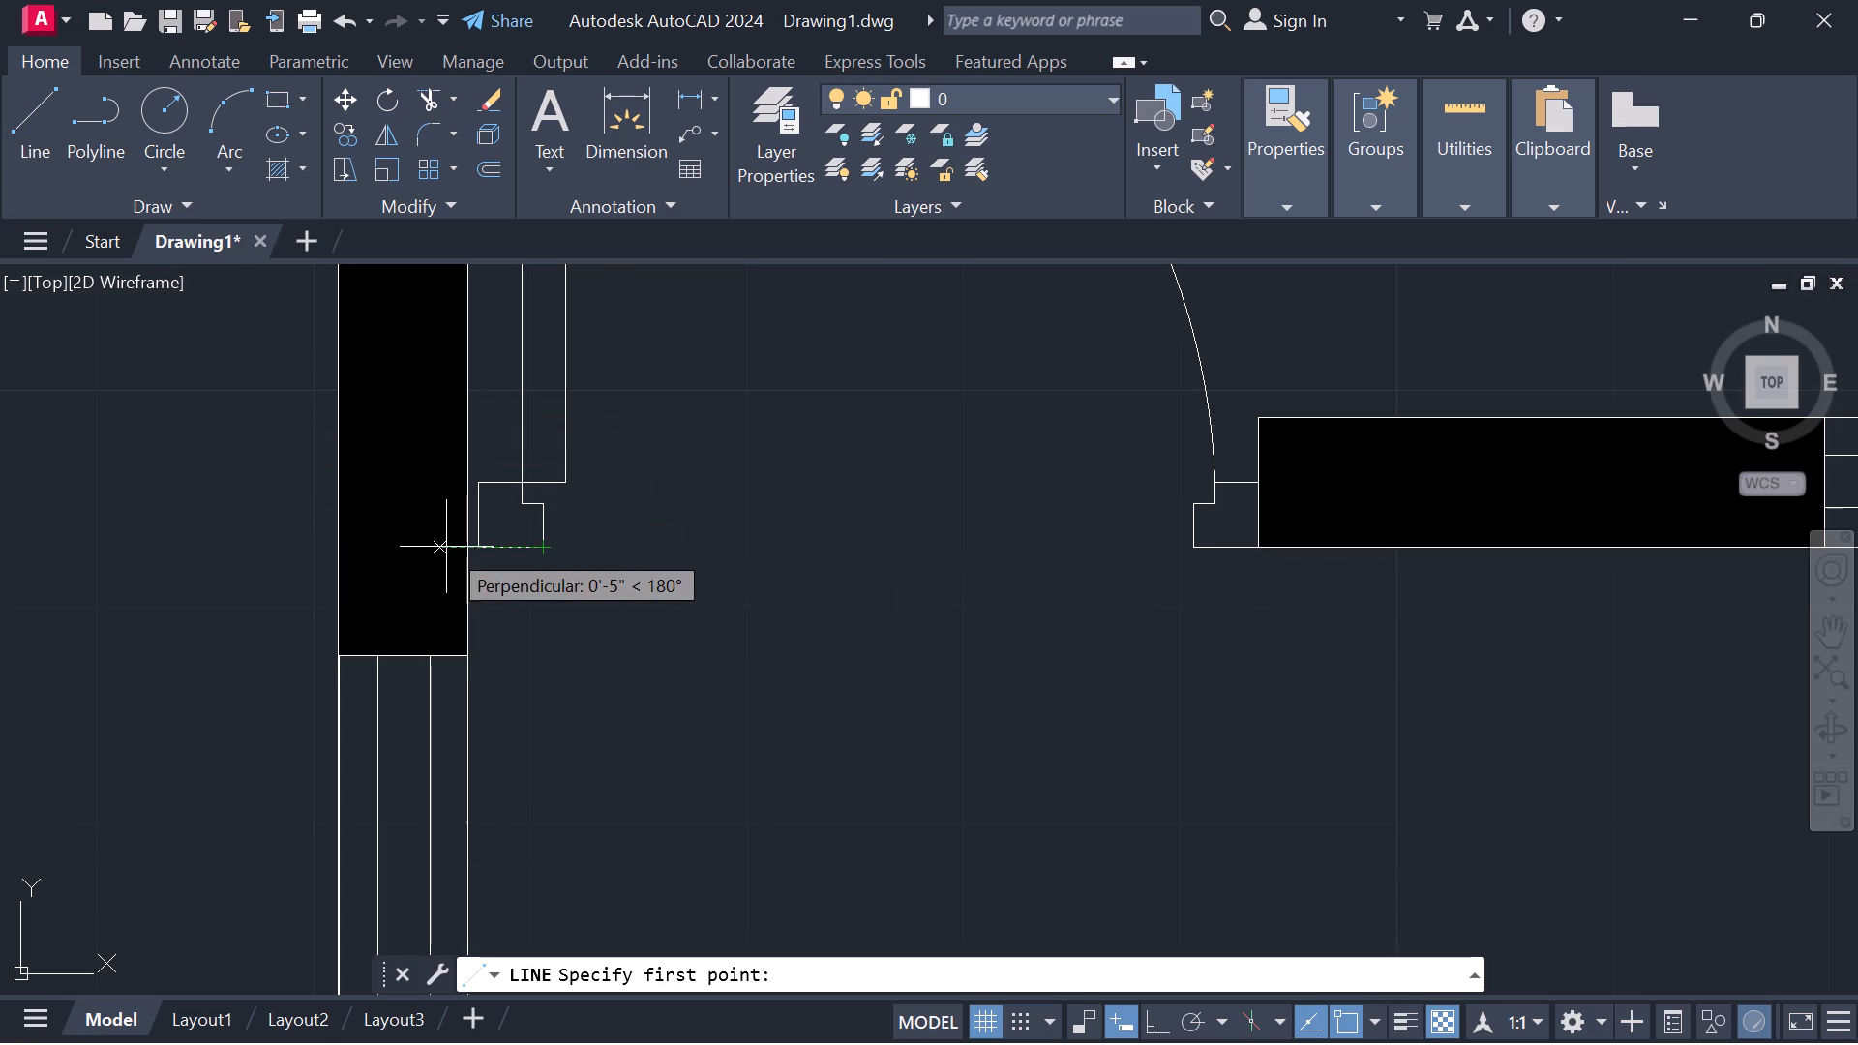
pyautogui.click(477, 547)
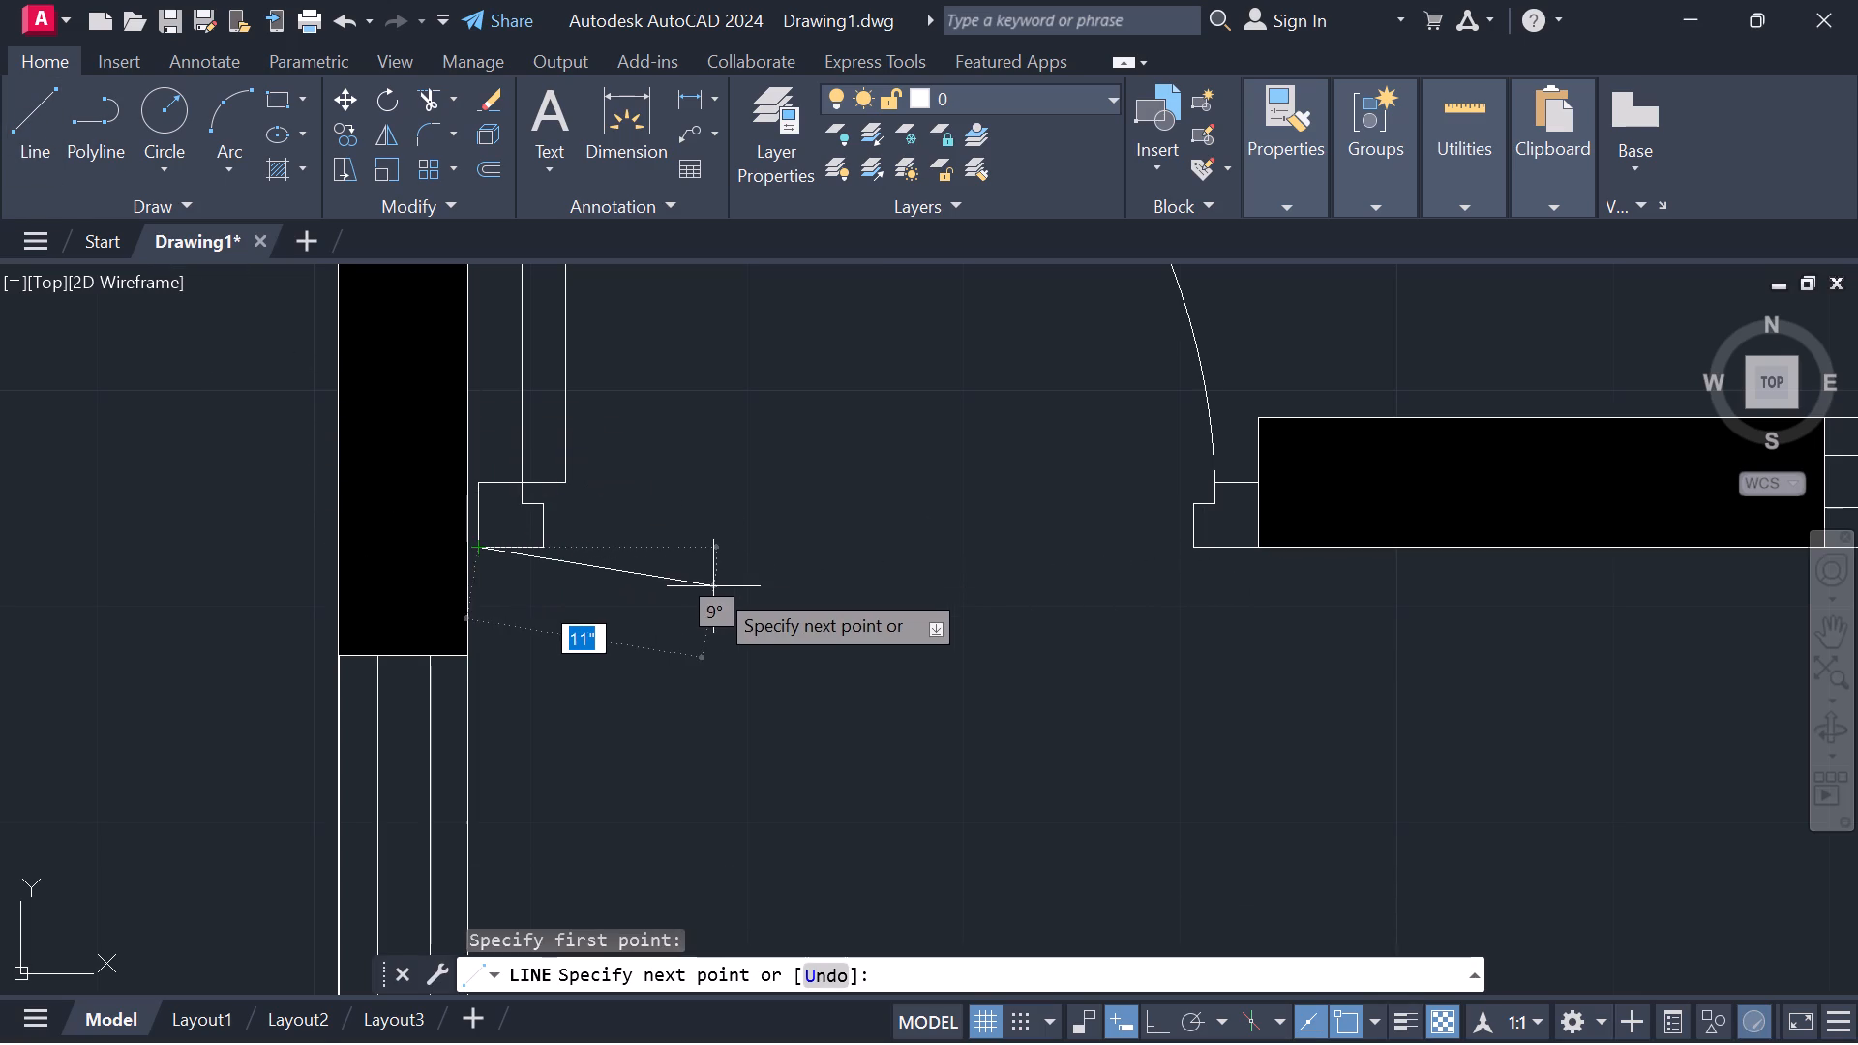
pyautogui.scroll(3, 506, 548)
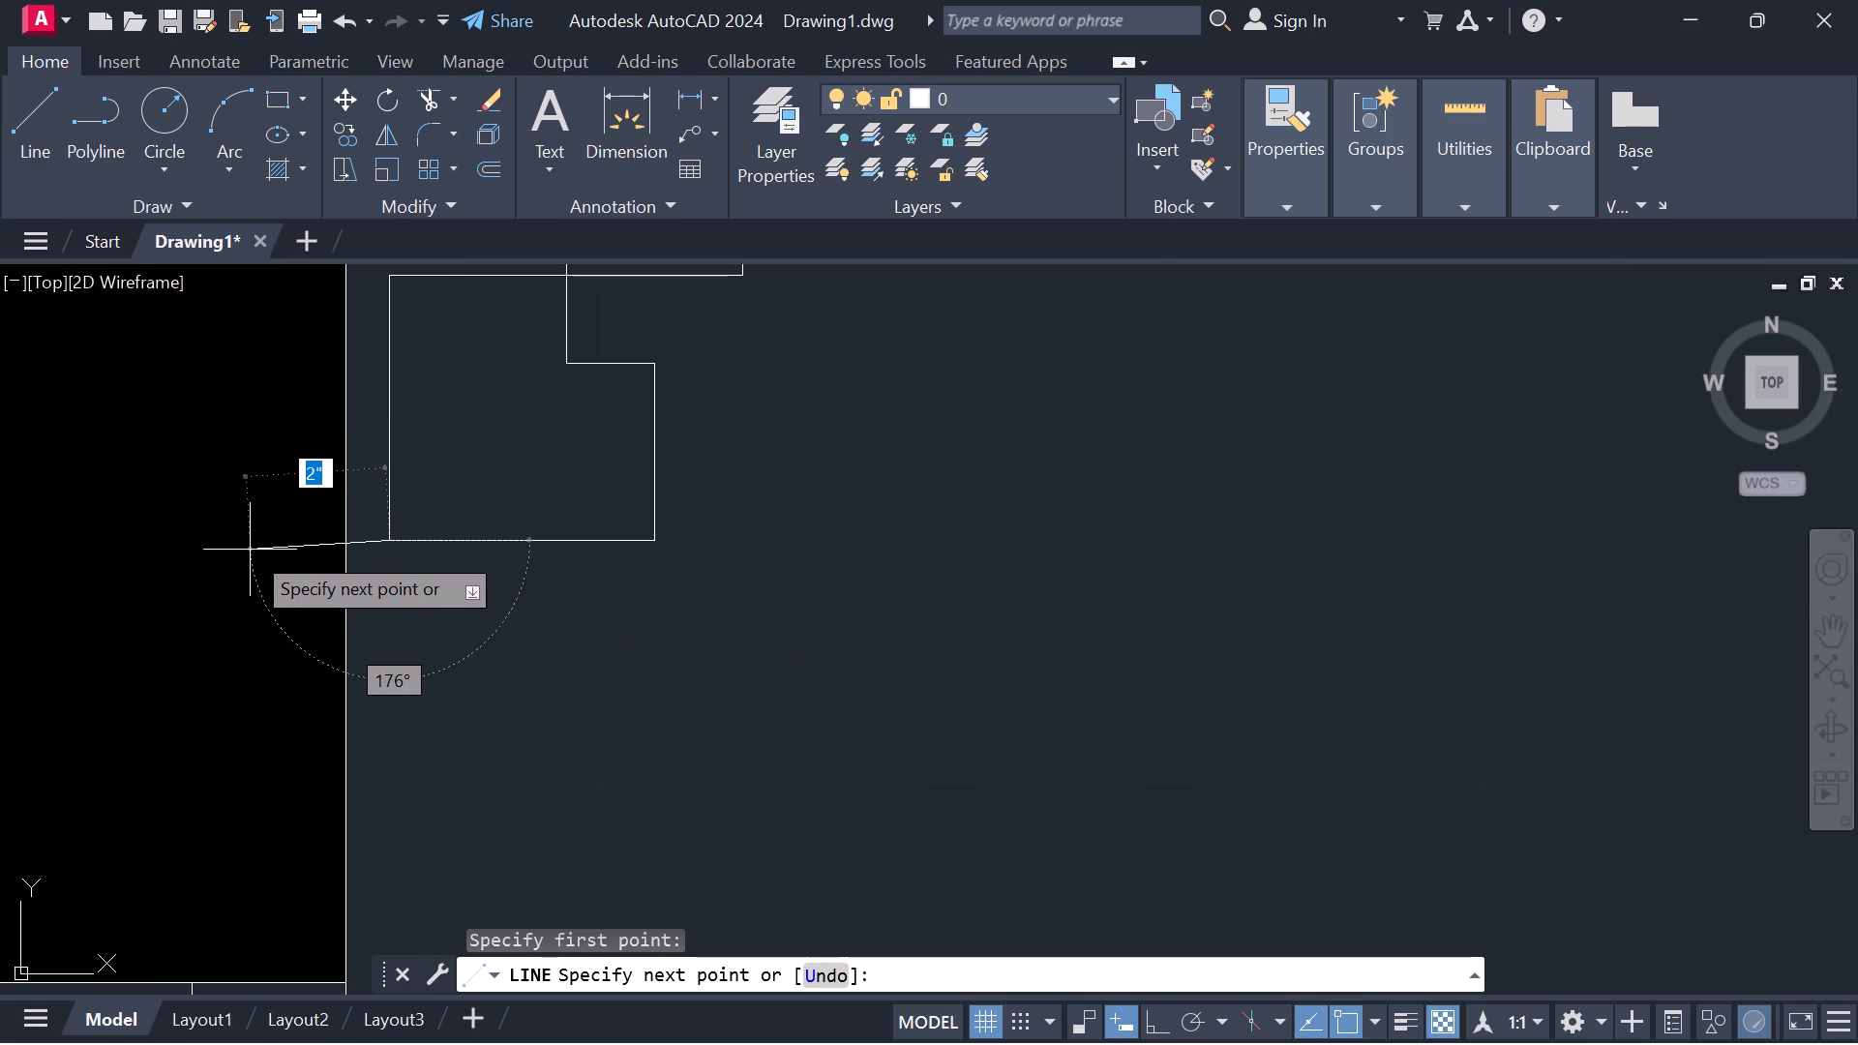
pyautogui.scroll(-2, 250, 550)
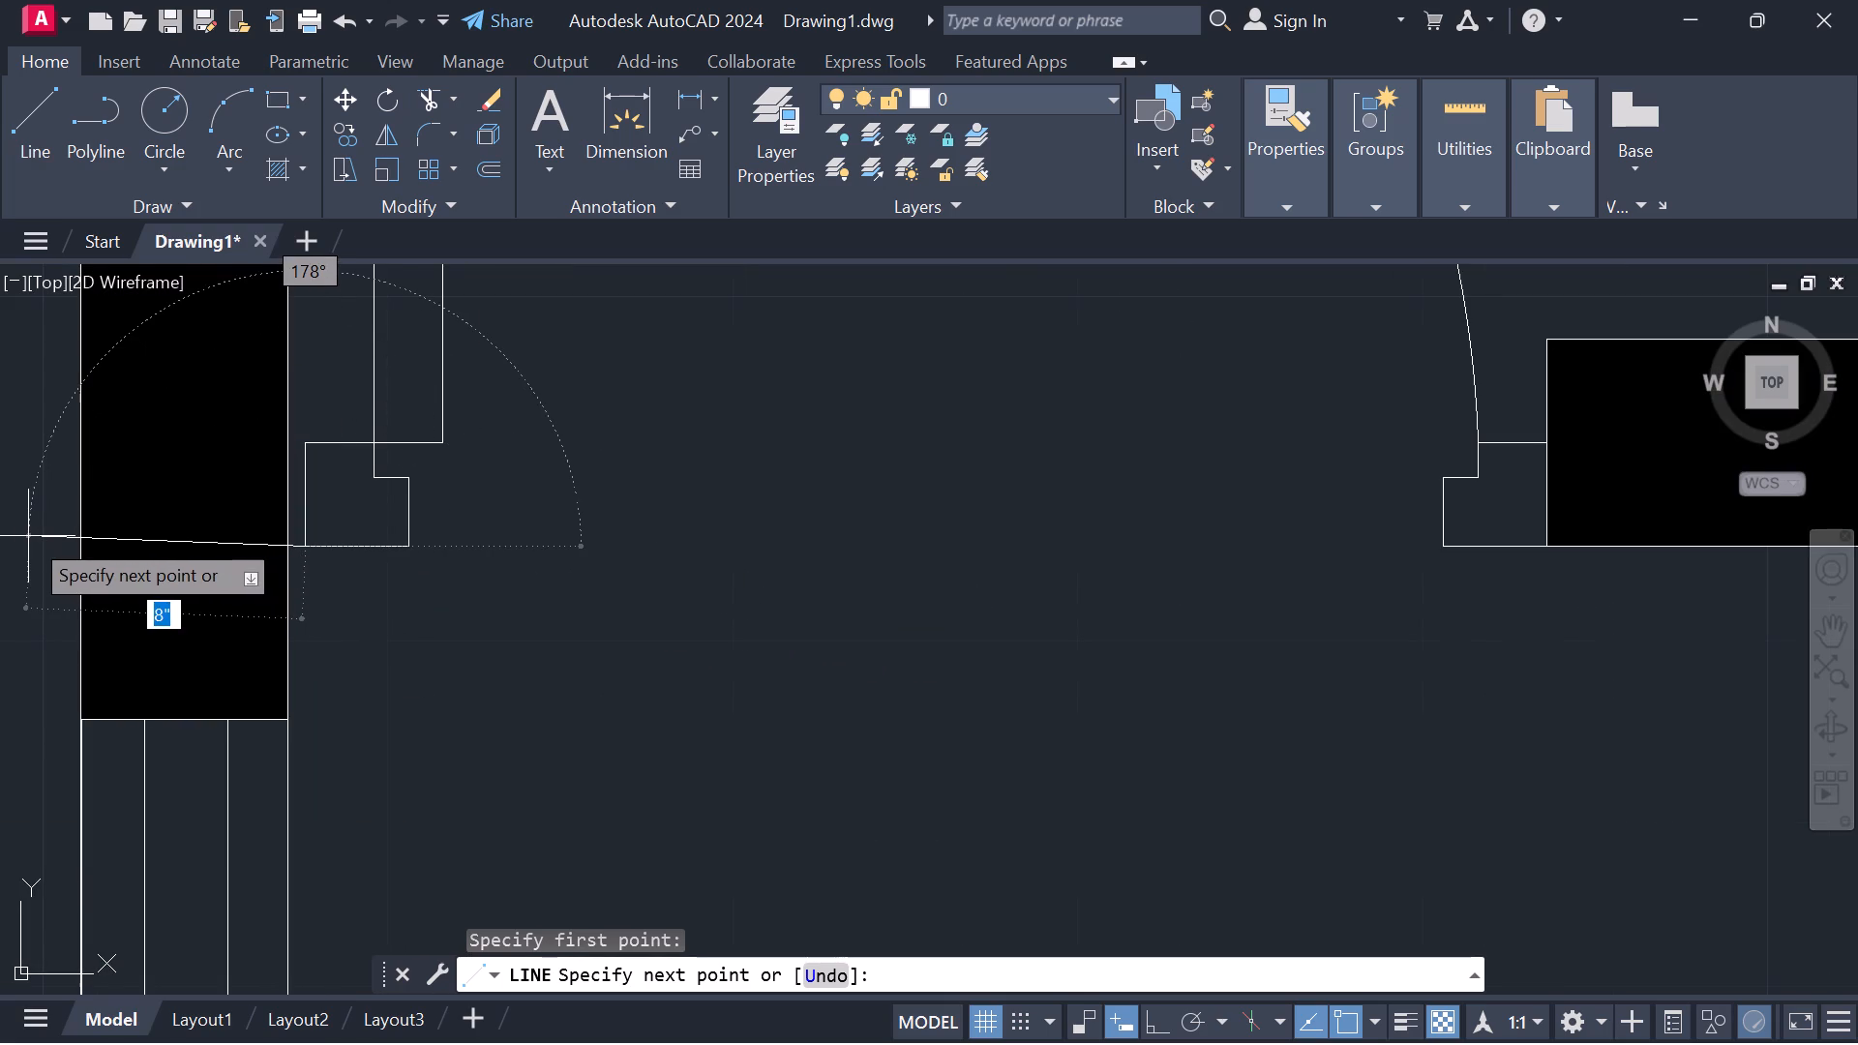
pyautogui.moveTo(28, 536); pyautogui.dragTo(573, 530, button='middle')
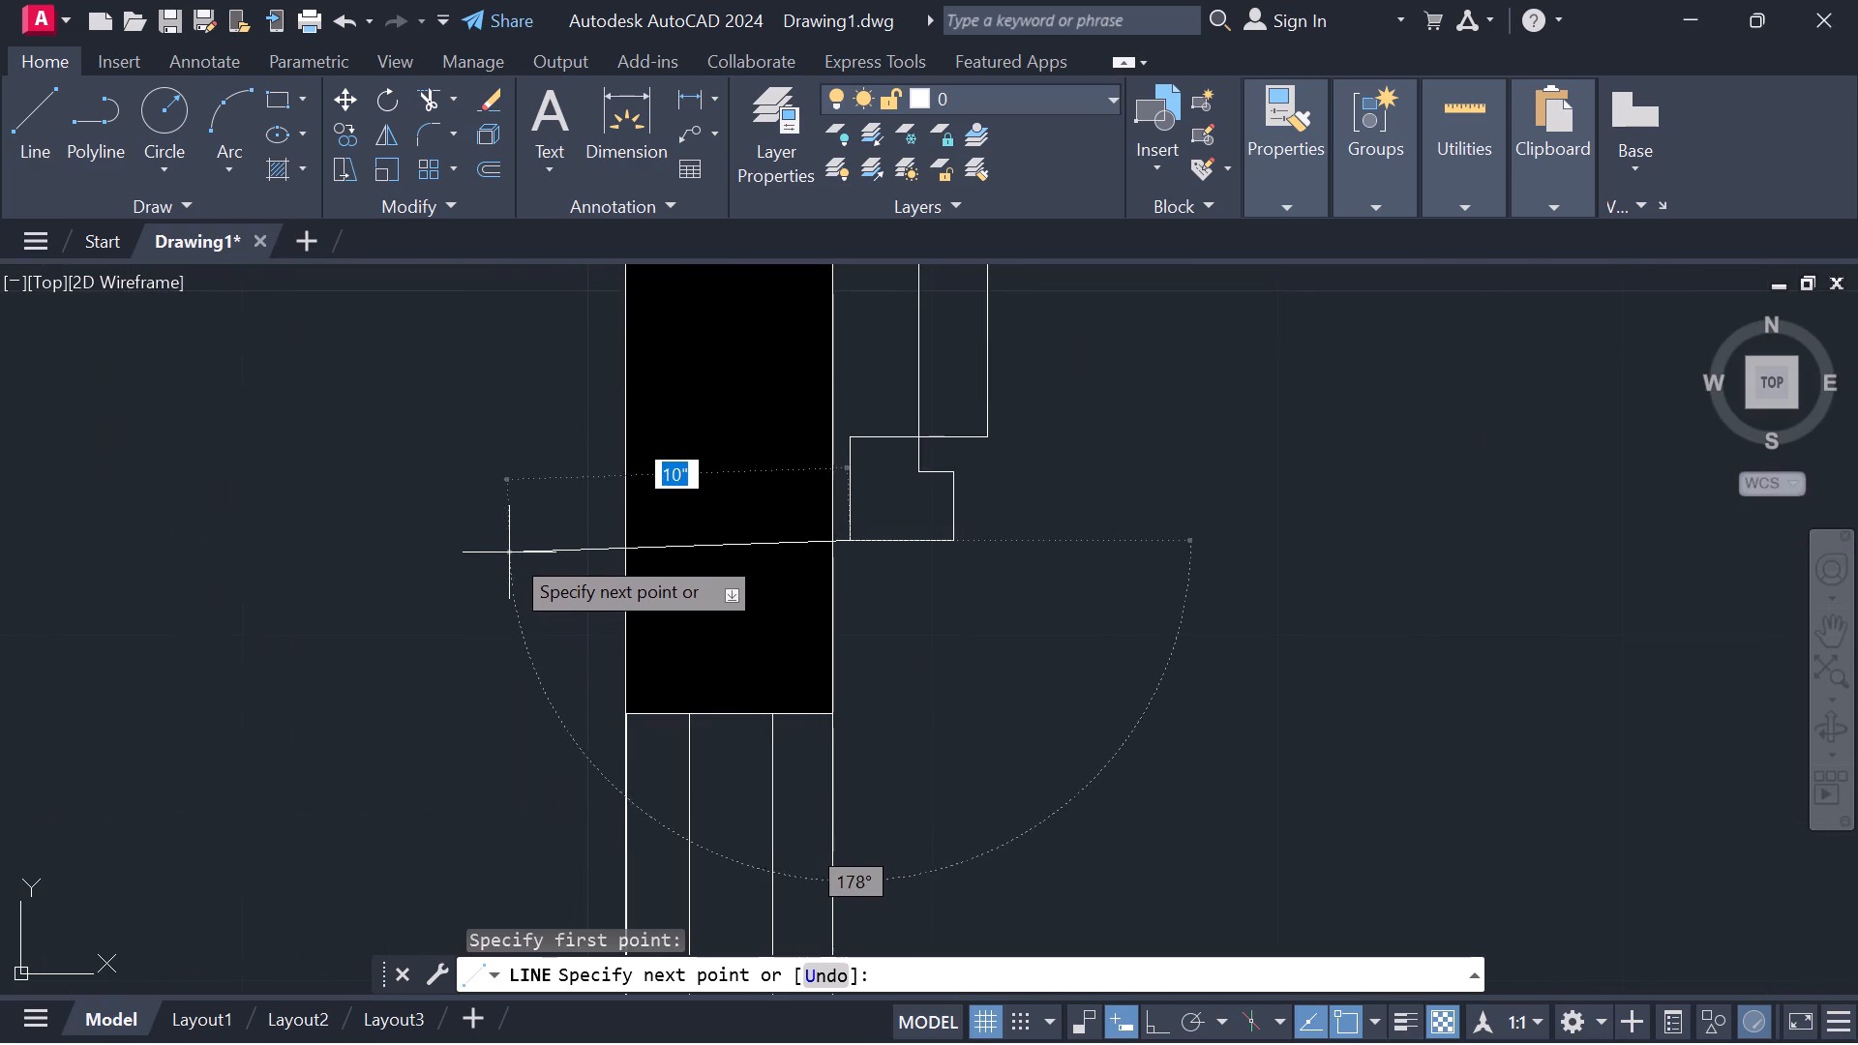
pyautogui.press('F8')
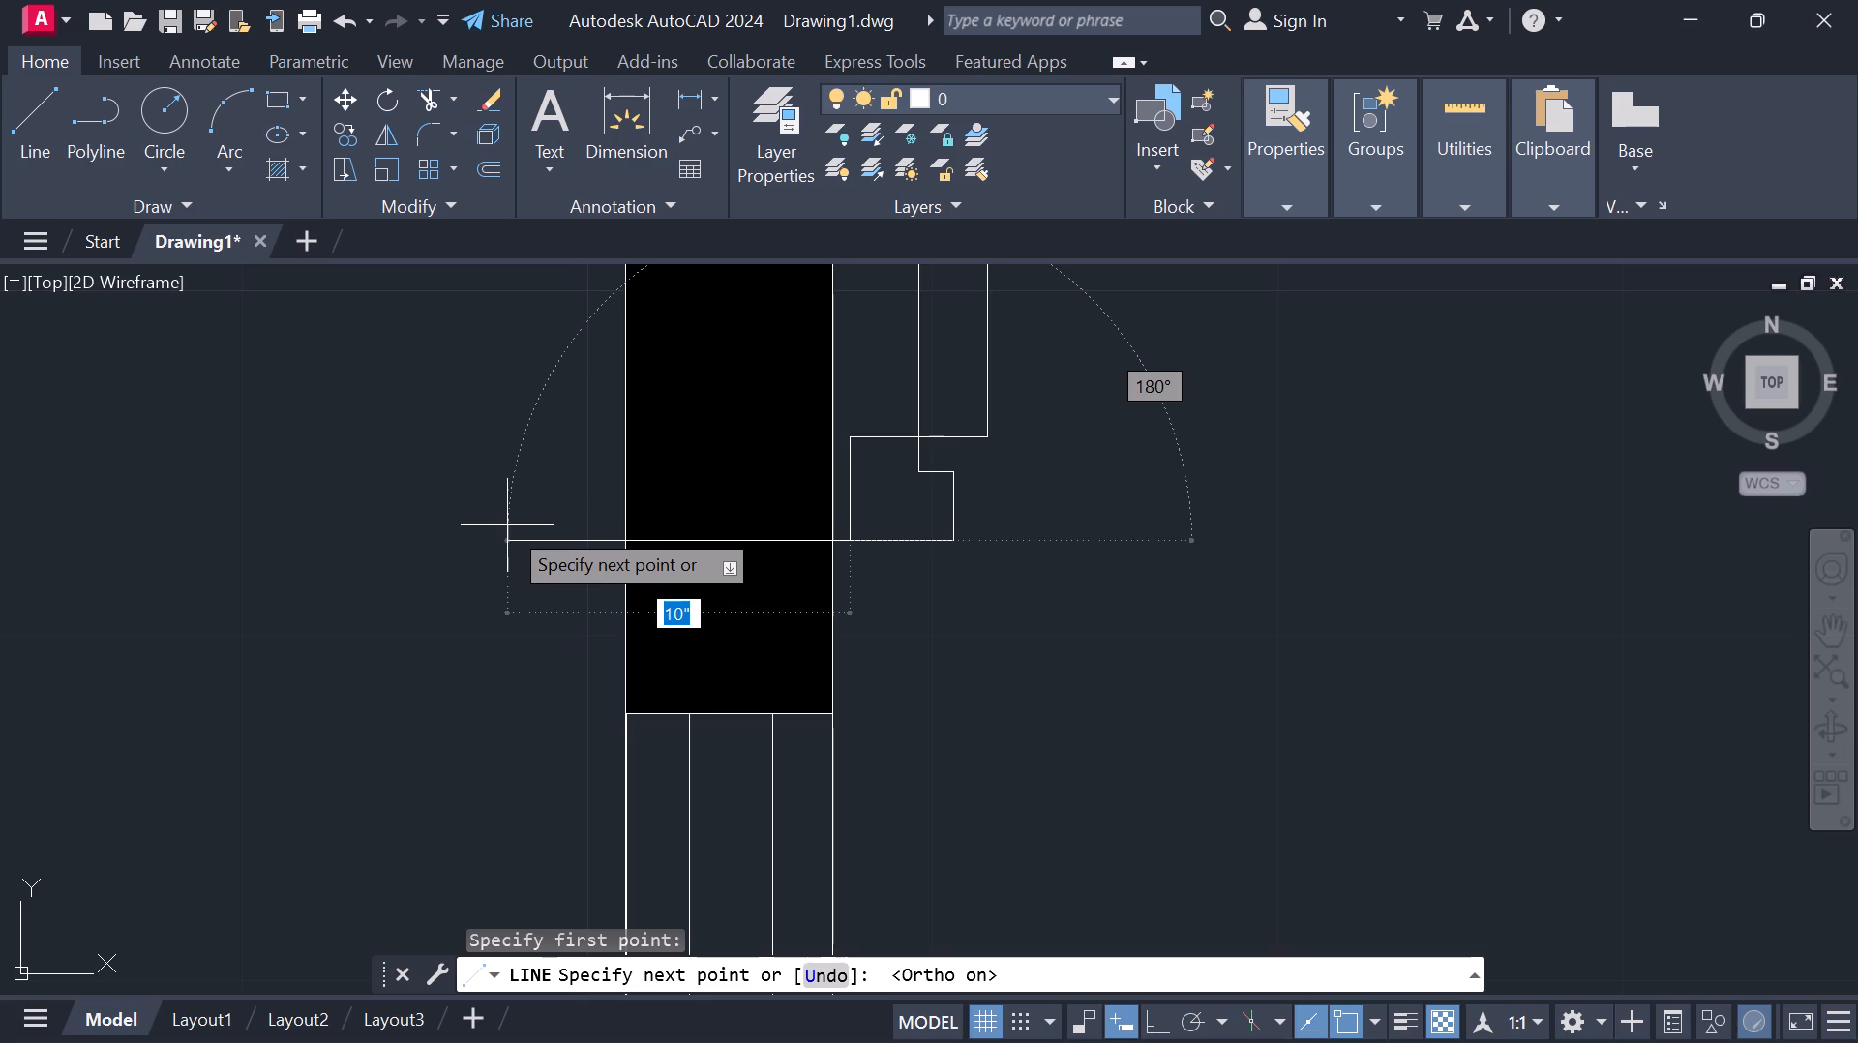
pyautogui.click(507, 525)
pyautogui.press('Escape')
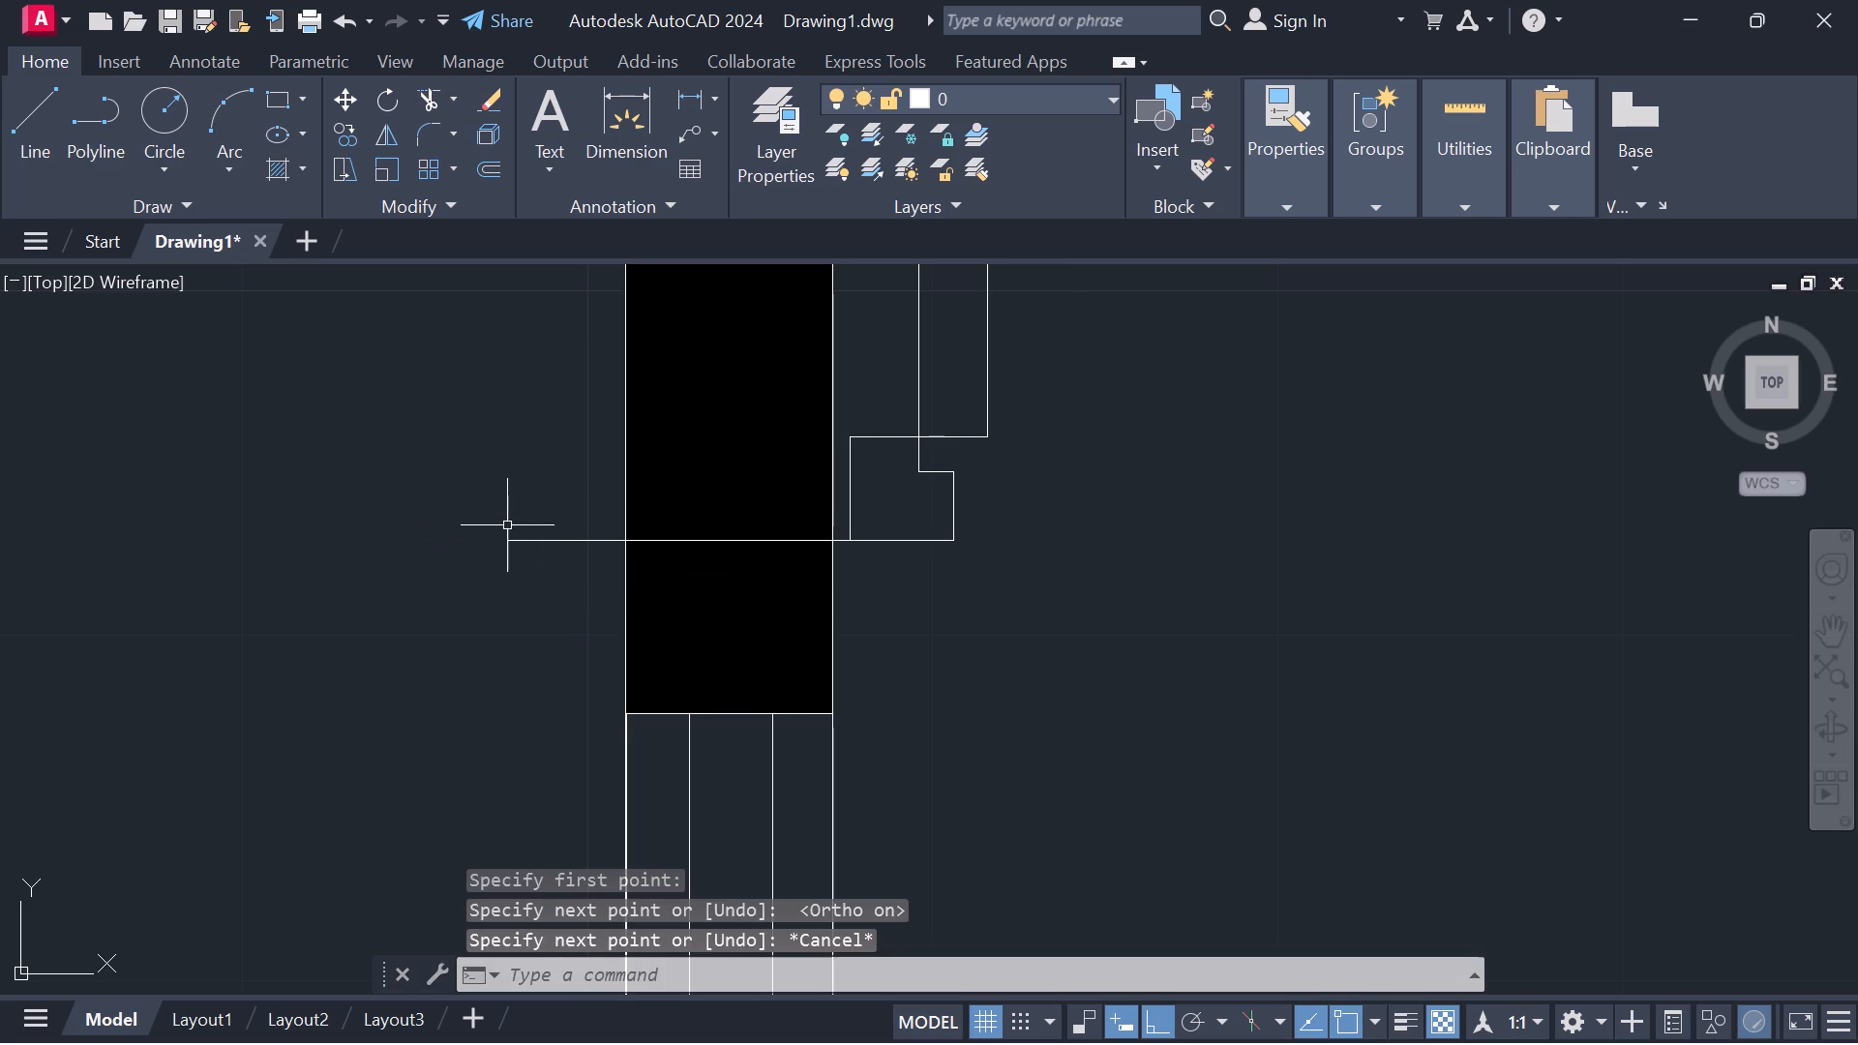
# Move the door leaf, swing arc and both jambs horizontally from the hinge-side jamb's outer lower corner to where the guide line crosses the wall face.
pyautogui.scroll(-2, 1047, 564)
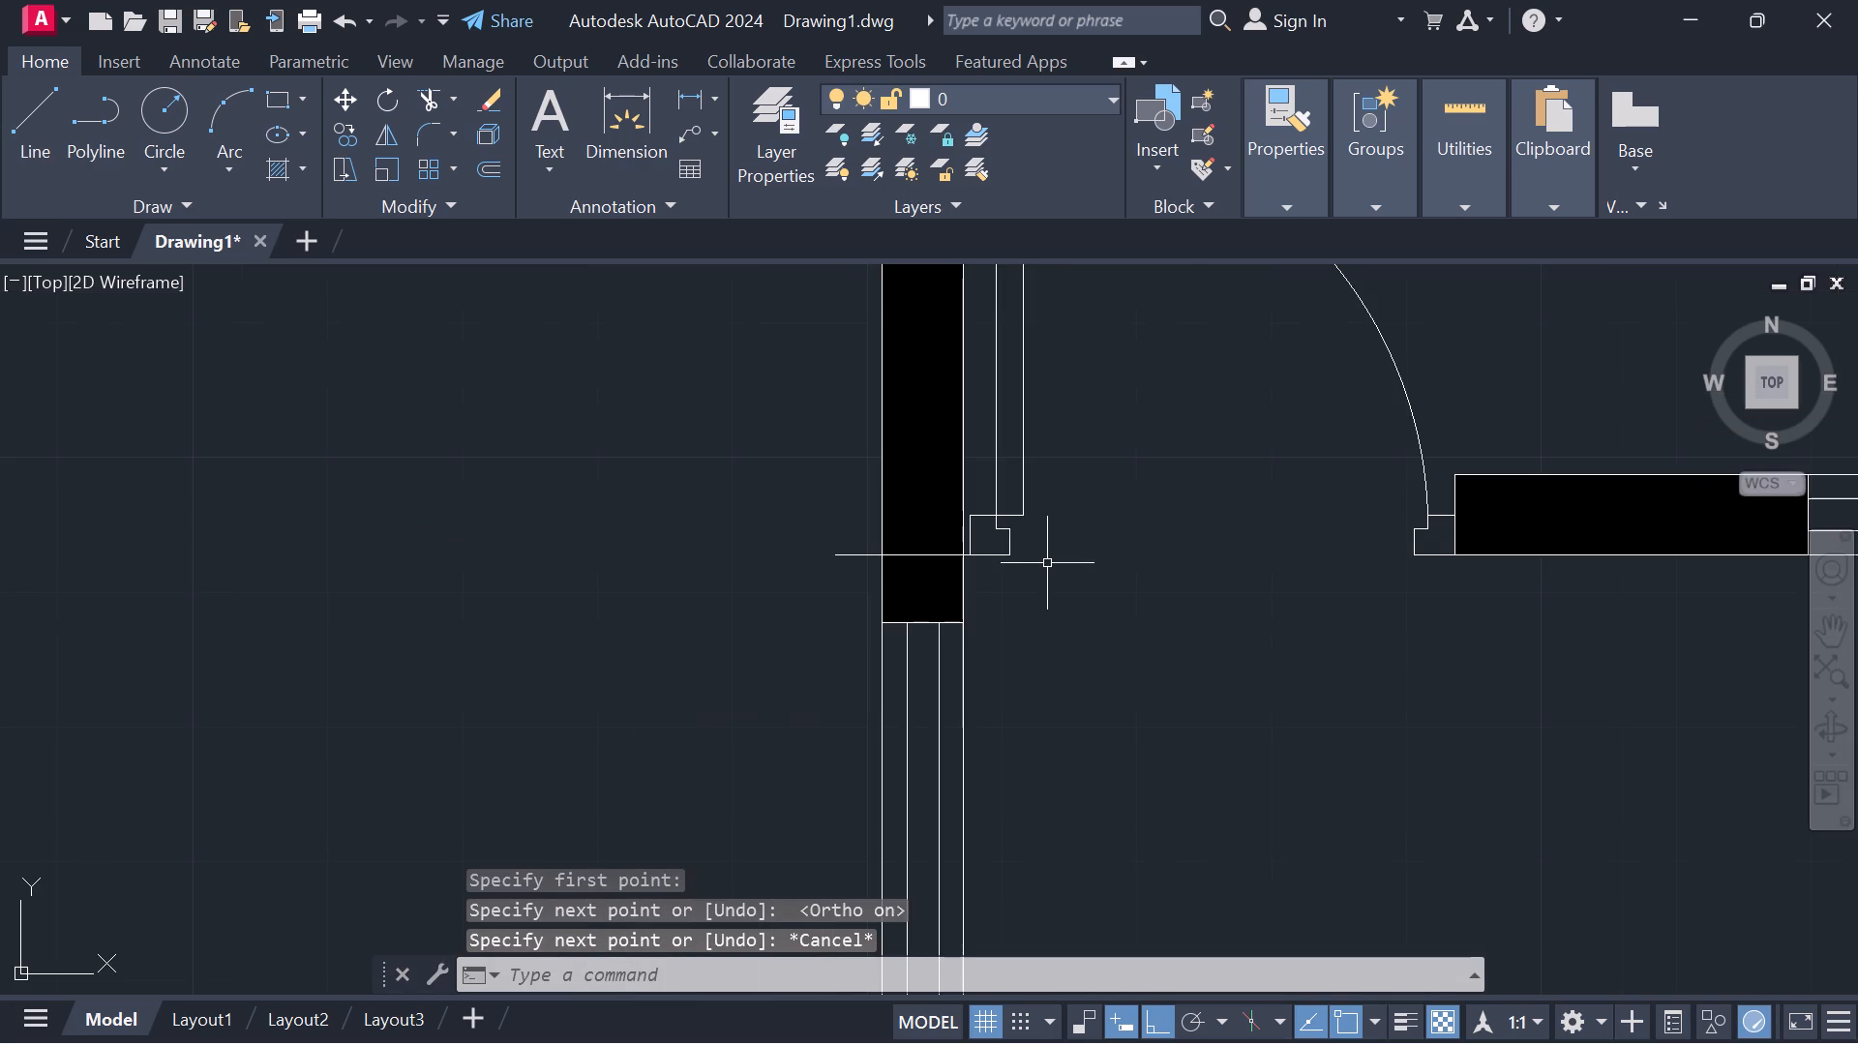
pyautogui.moveTo(1047, 563); pyautogui.dragTo(898, 571, button='middle')
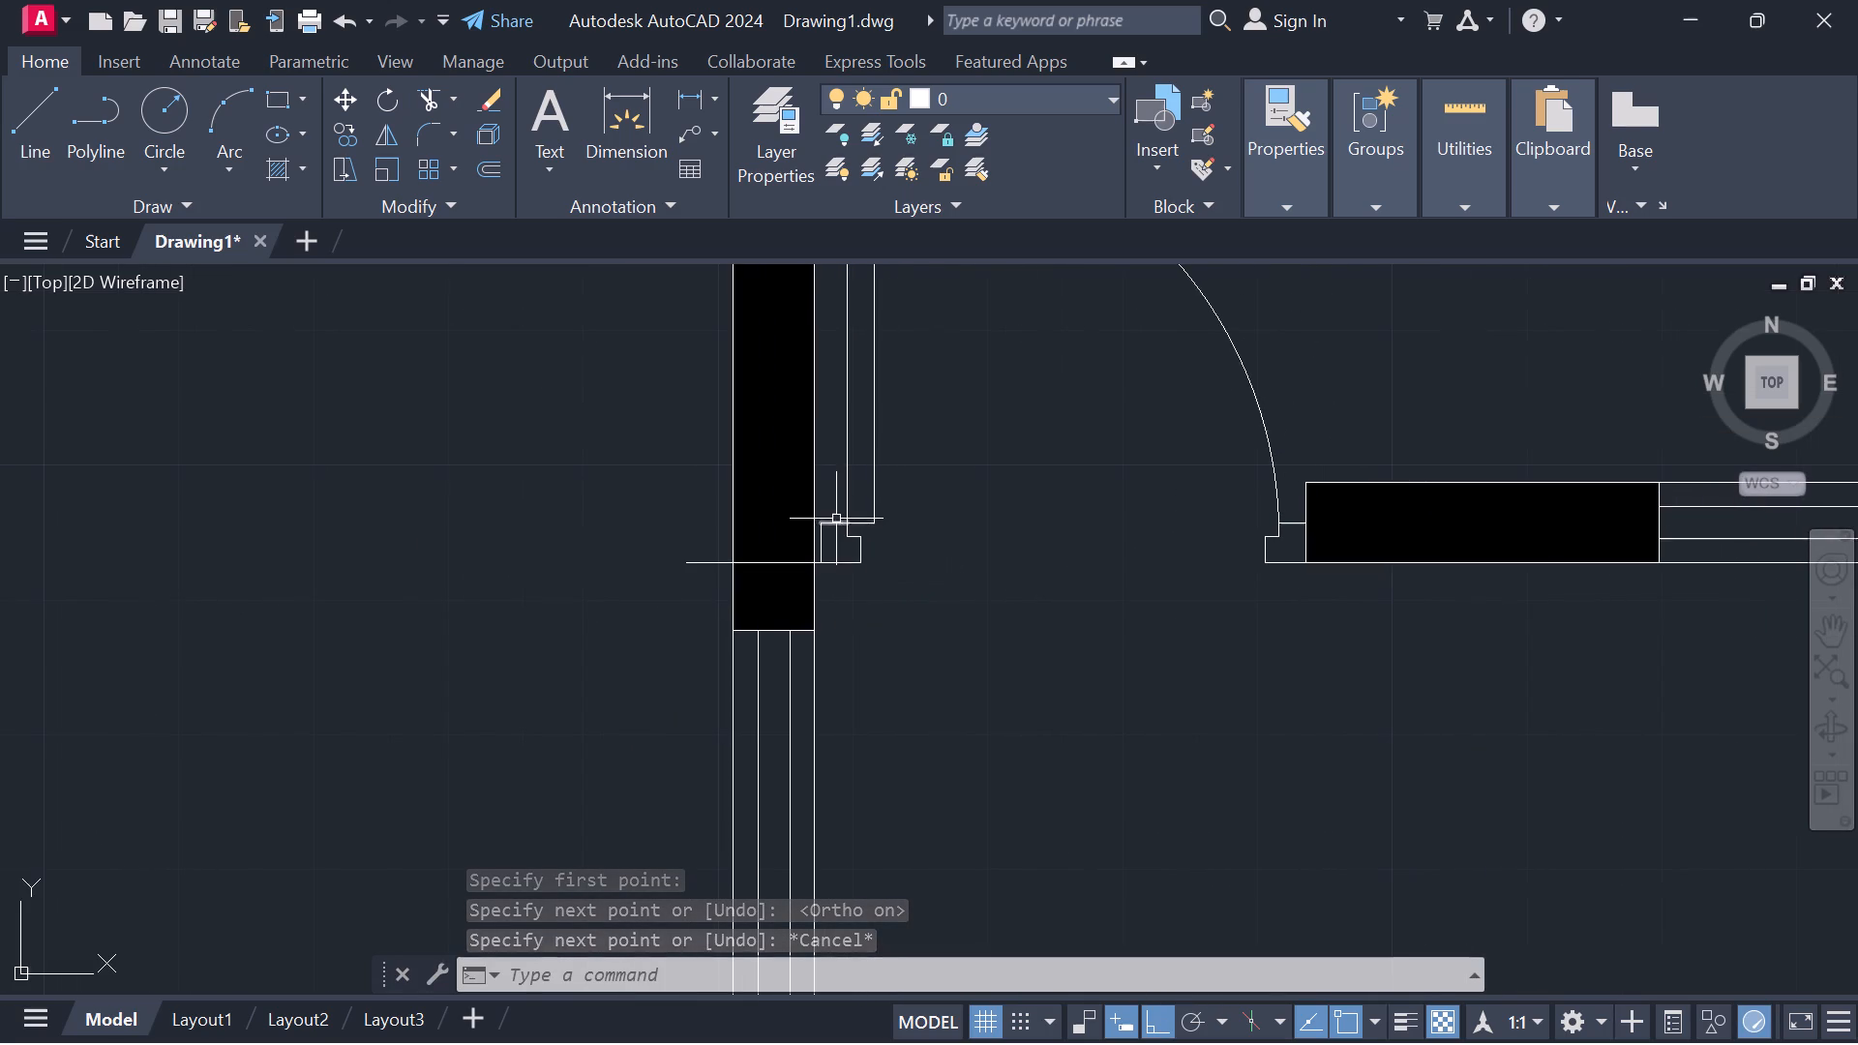
pyautogui.moveTo(1120, 483); pyautogui.dragTo(1011, 591, button='middle')
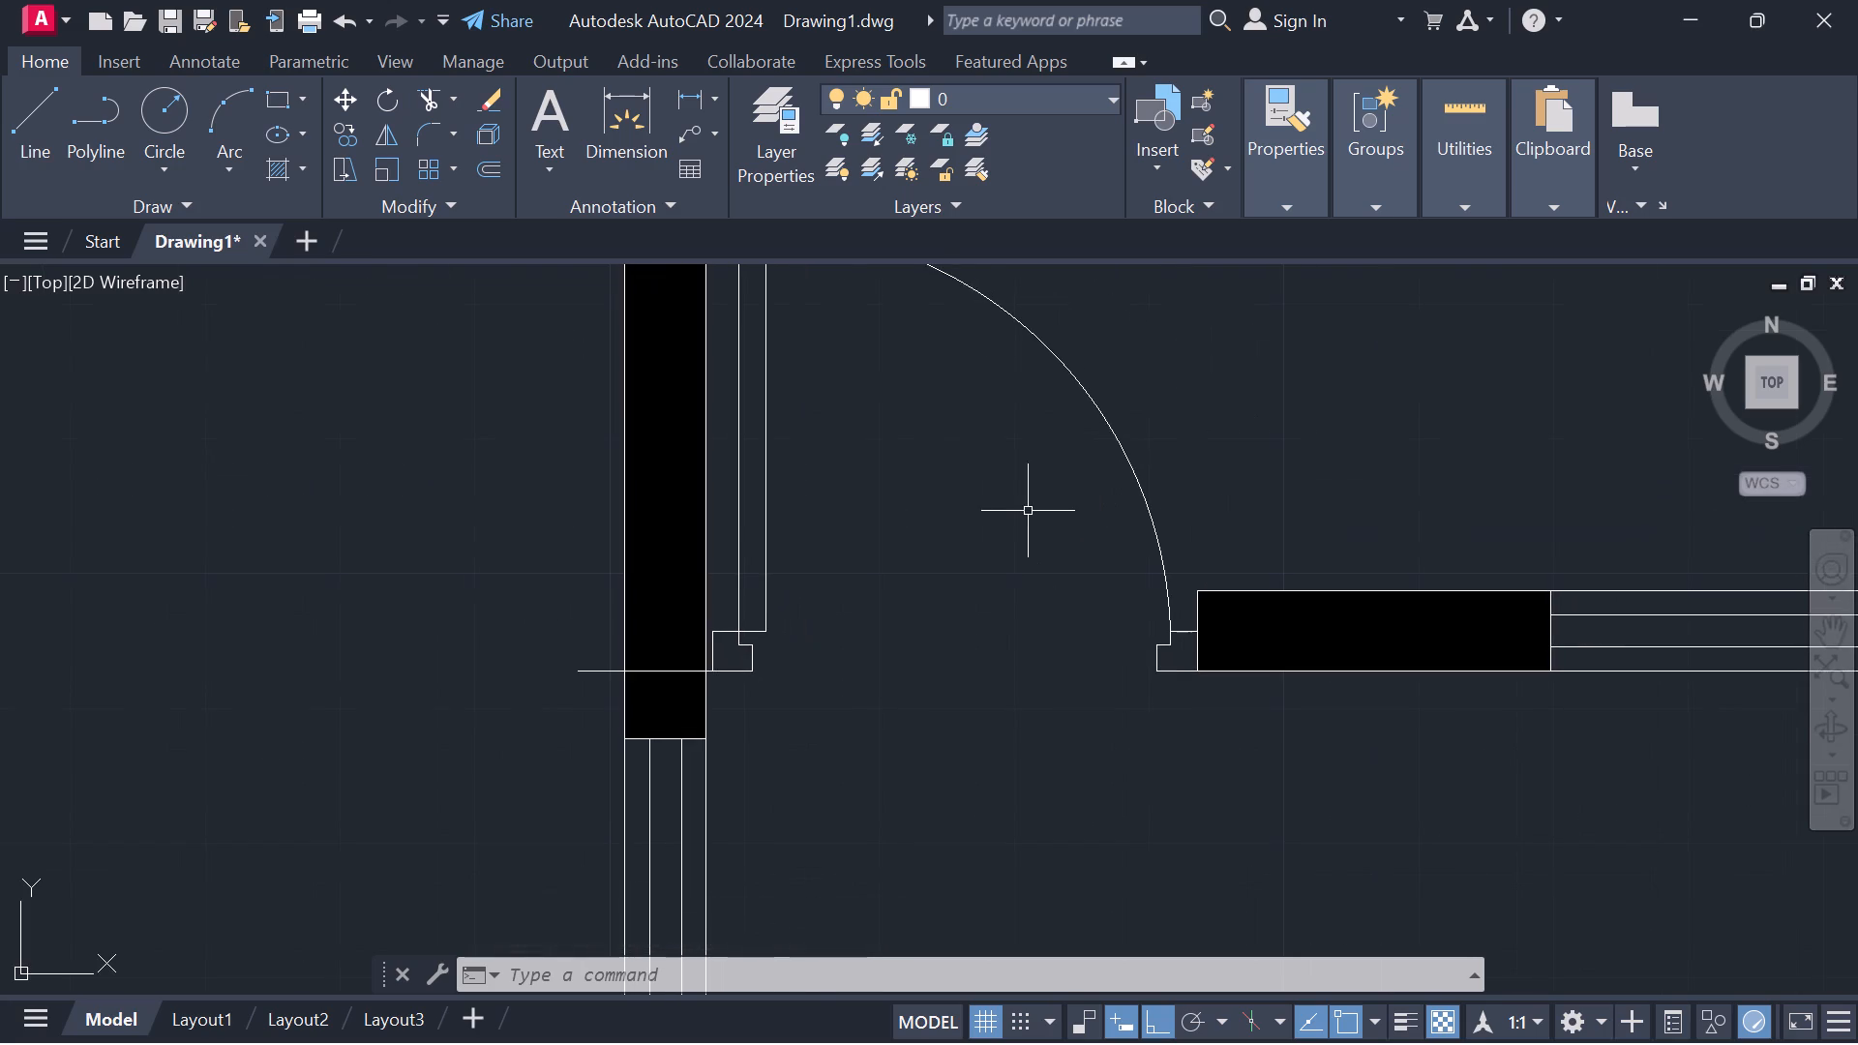
pyautogui.scroll(-2, 1032, 506)
pyautogui.moveTo(1103, 368); pyautogui.dragTo(940, 373)
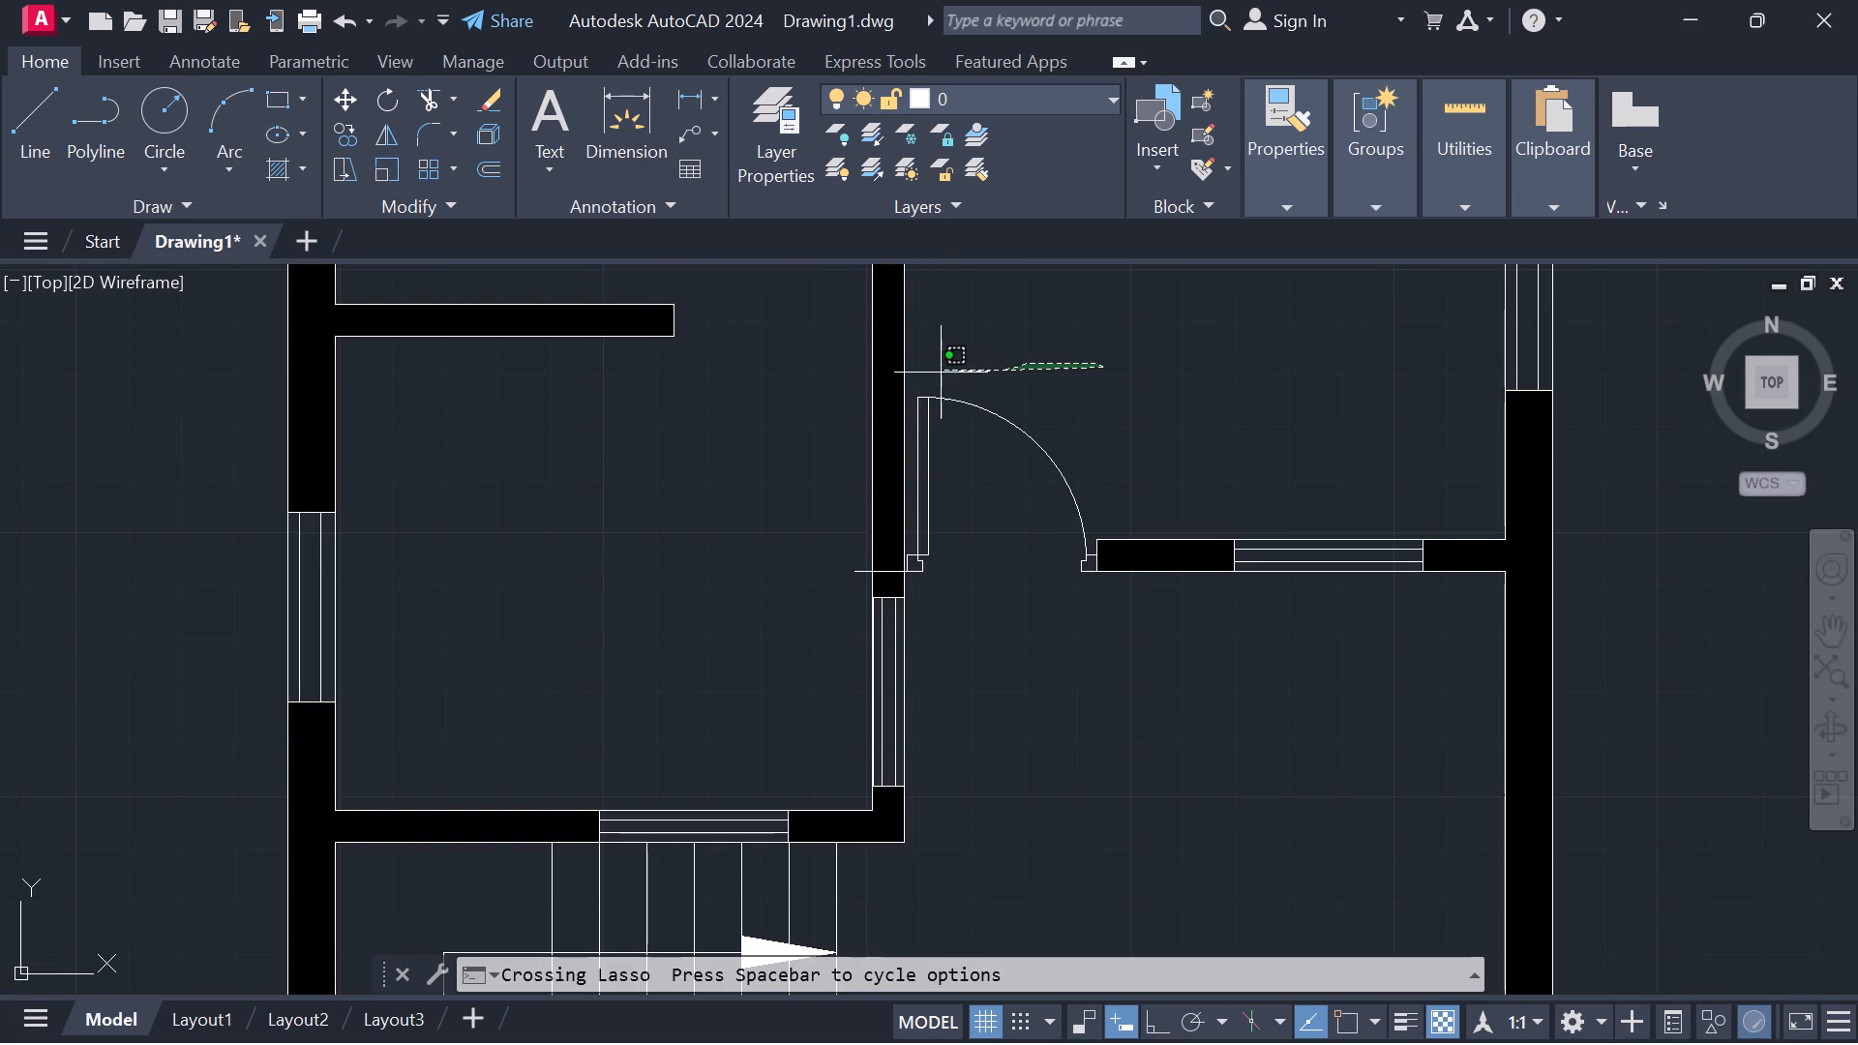
pyautogui.moveTo(940, 373); pyautogui.dragTo(916, 447)
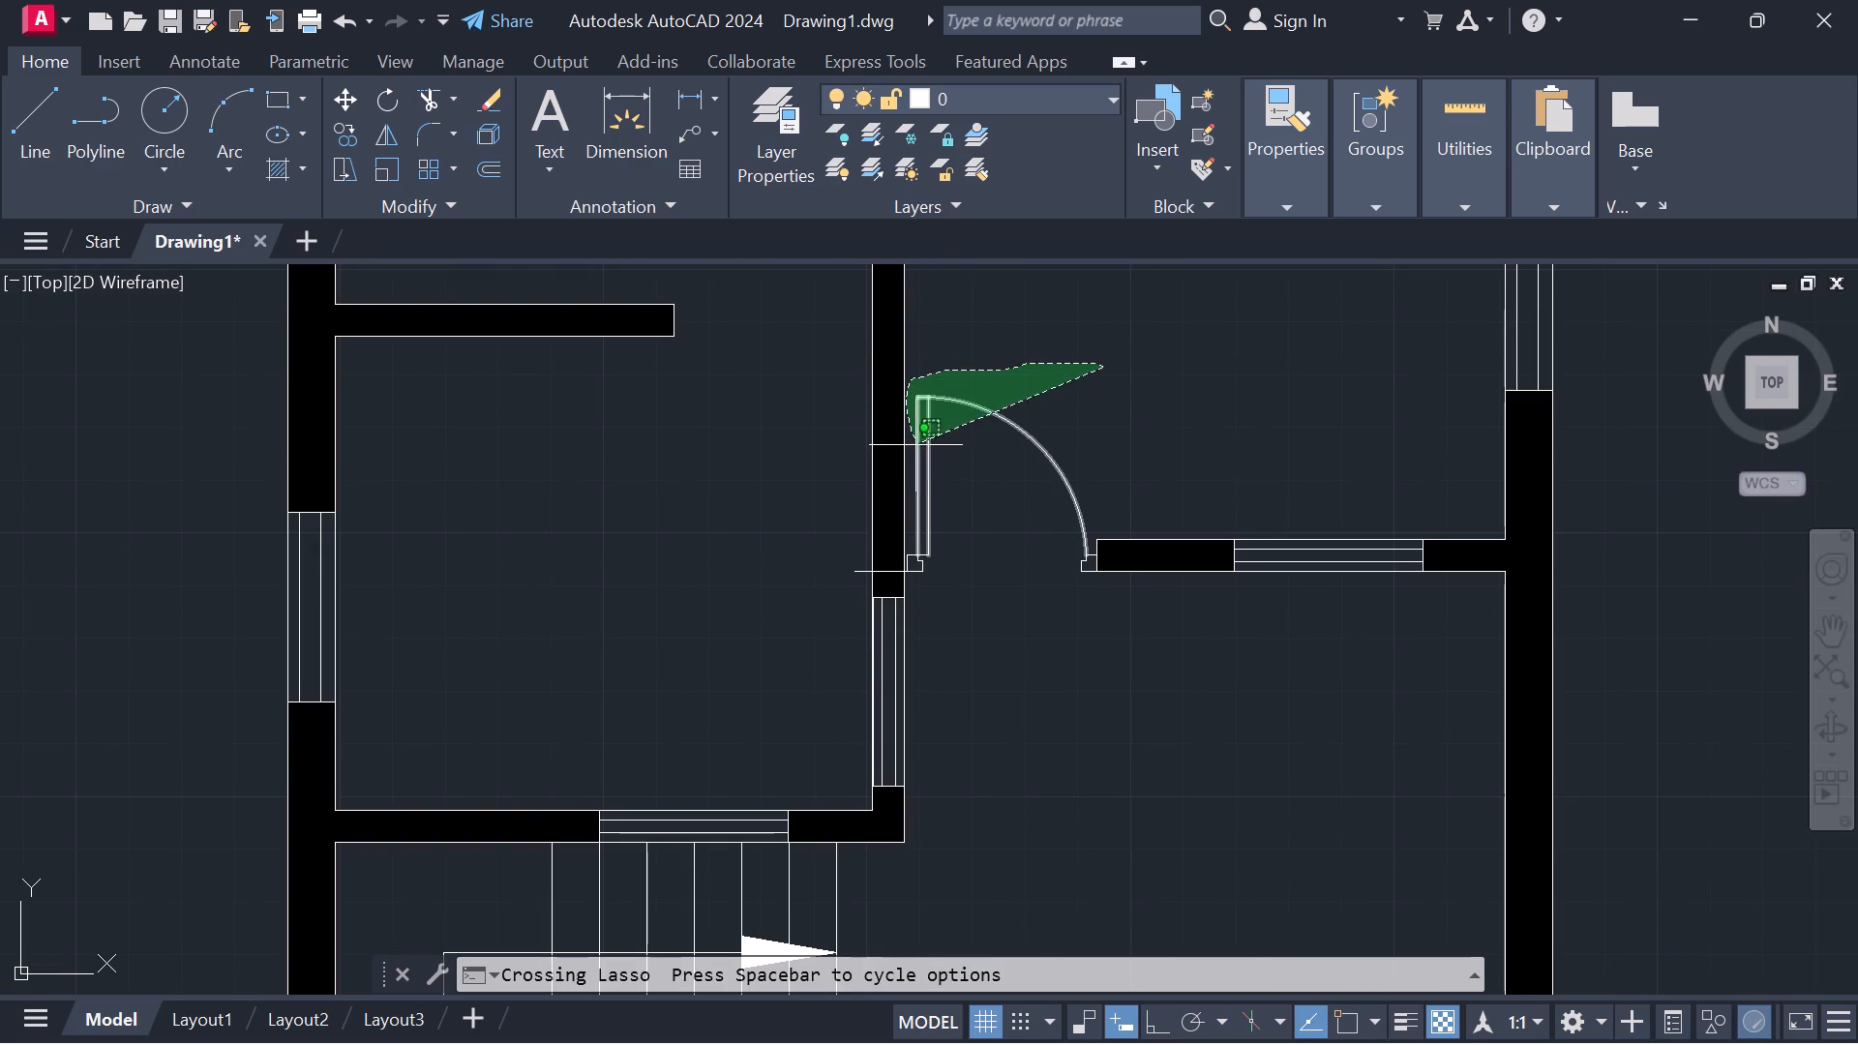
pyautogui.moveTo(916, 447); pyautogui.dragTo(927, 531)
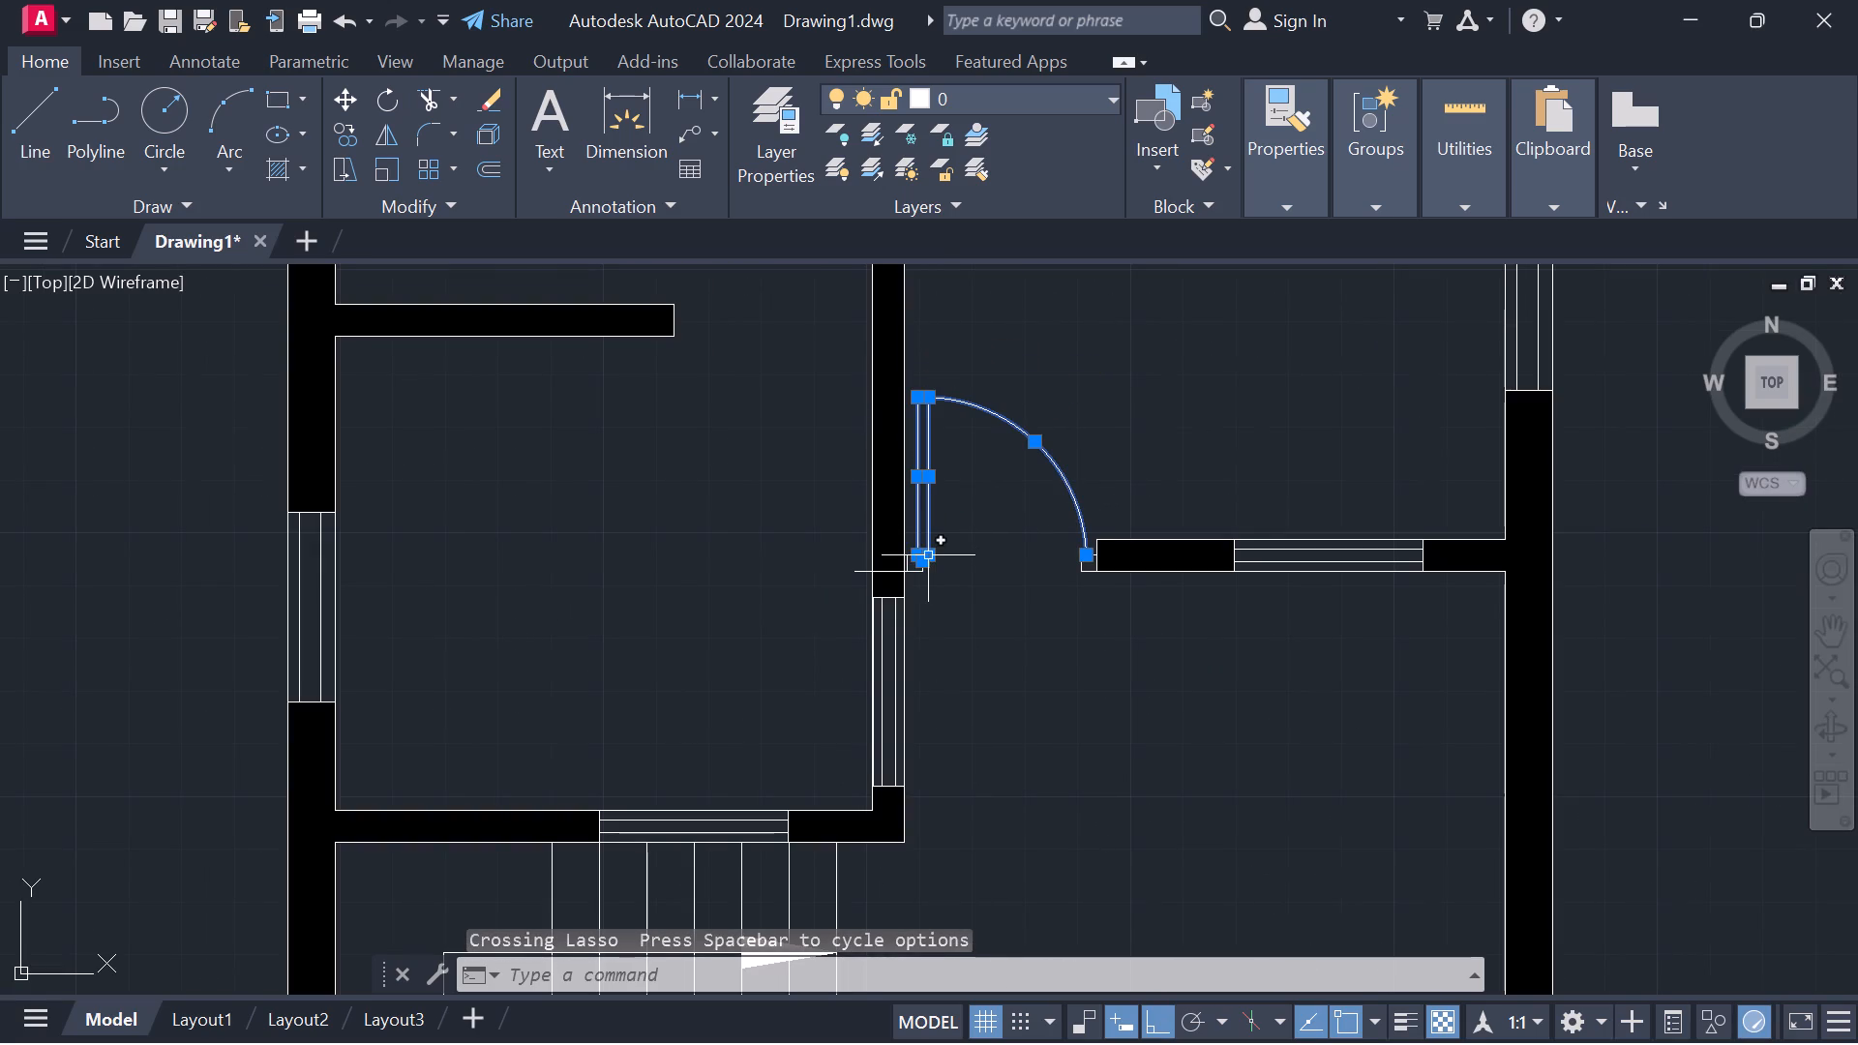
pyautogui.scroll(4, 930, 552)
pyautogui.scroll(3, 1052, 541)
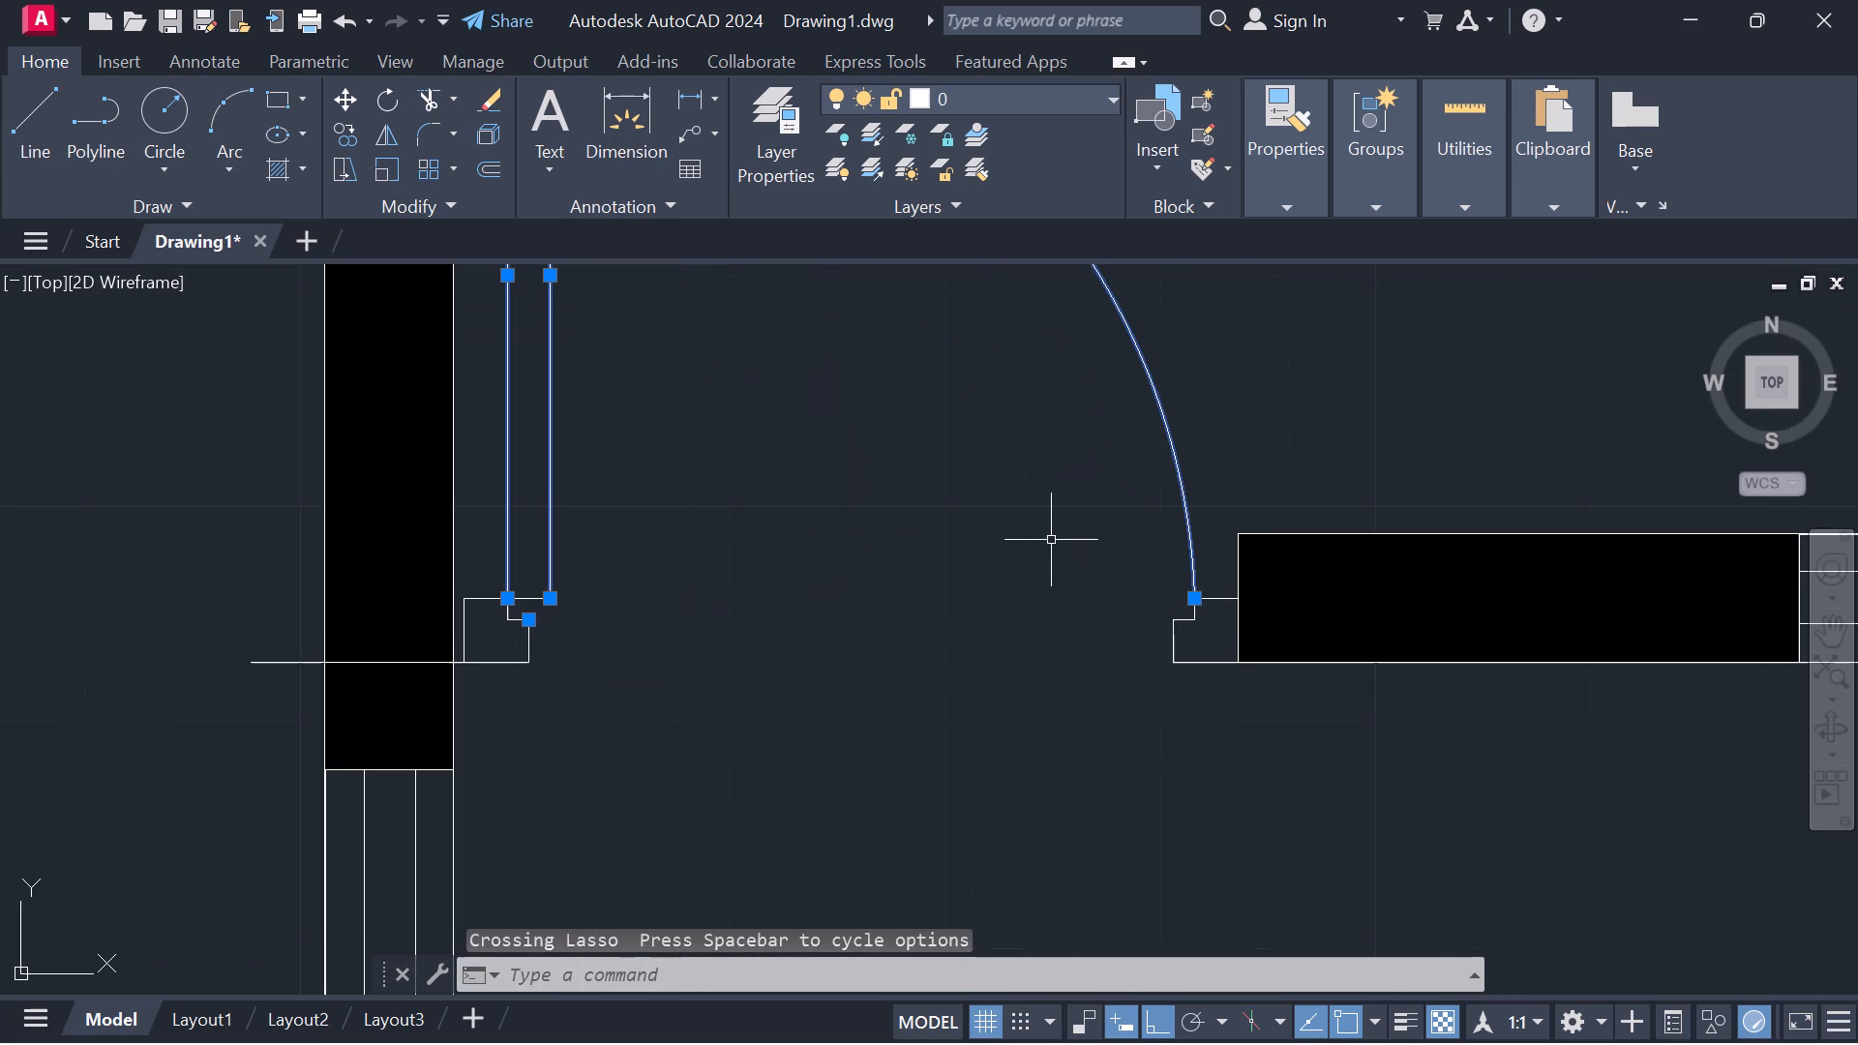
pyautogui.scroll(3, 1217, 599)
pyautogui.click(1214, 590)
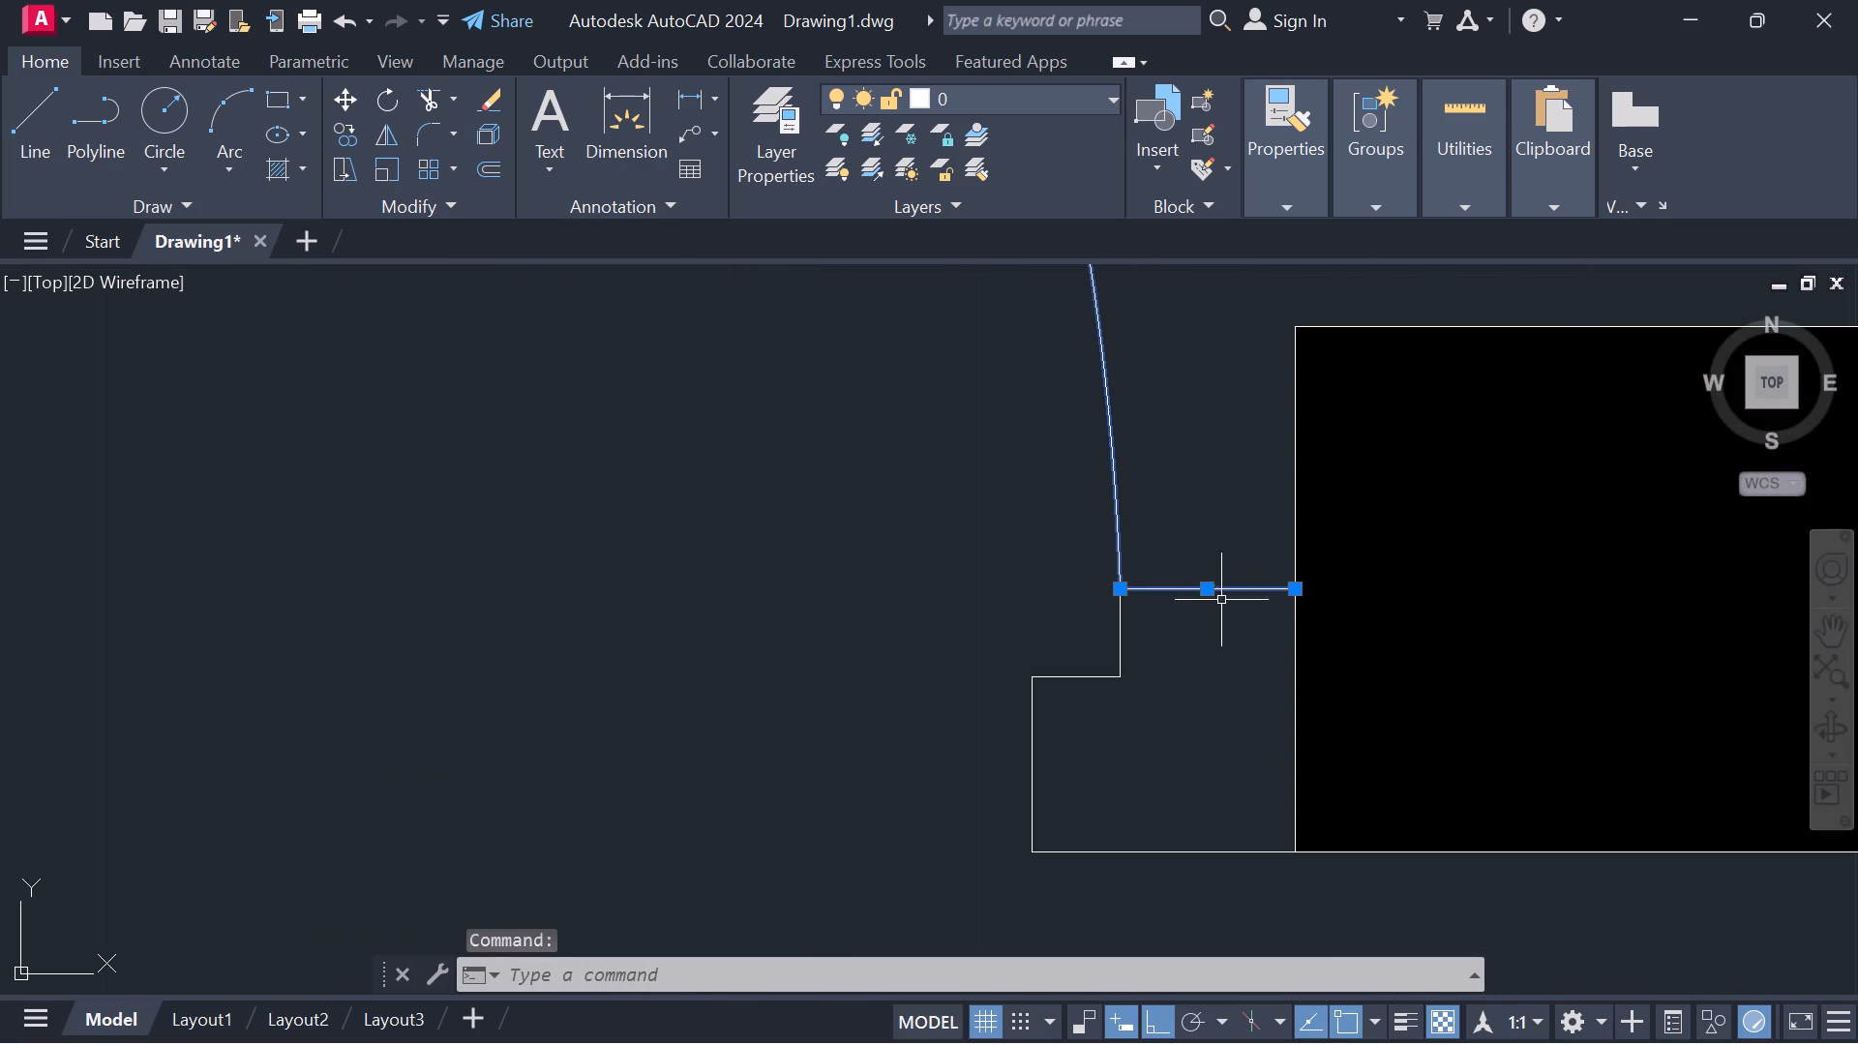
pyautogui.click(1294, 659)
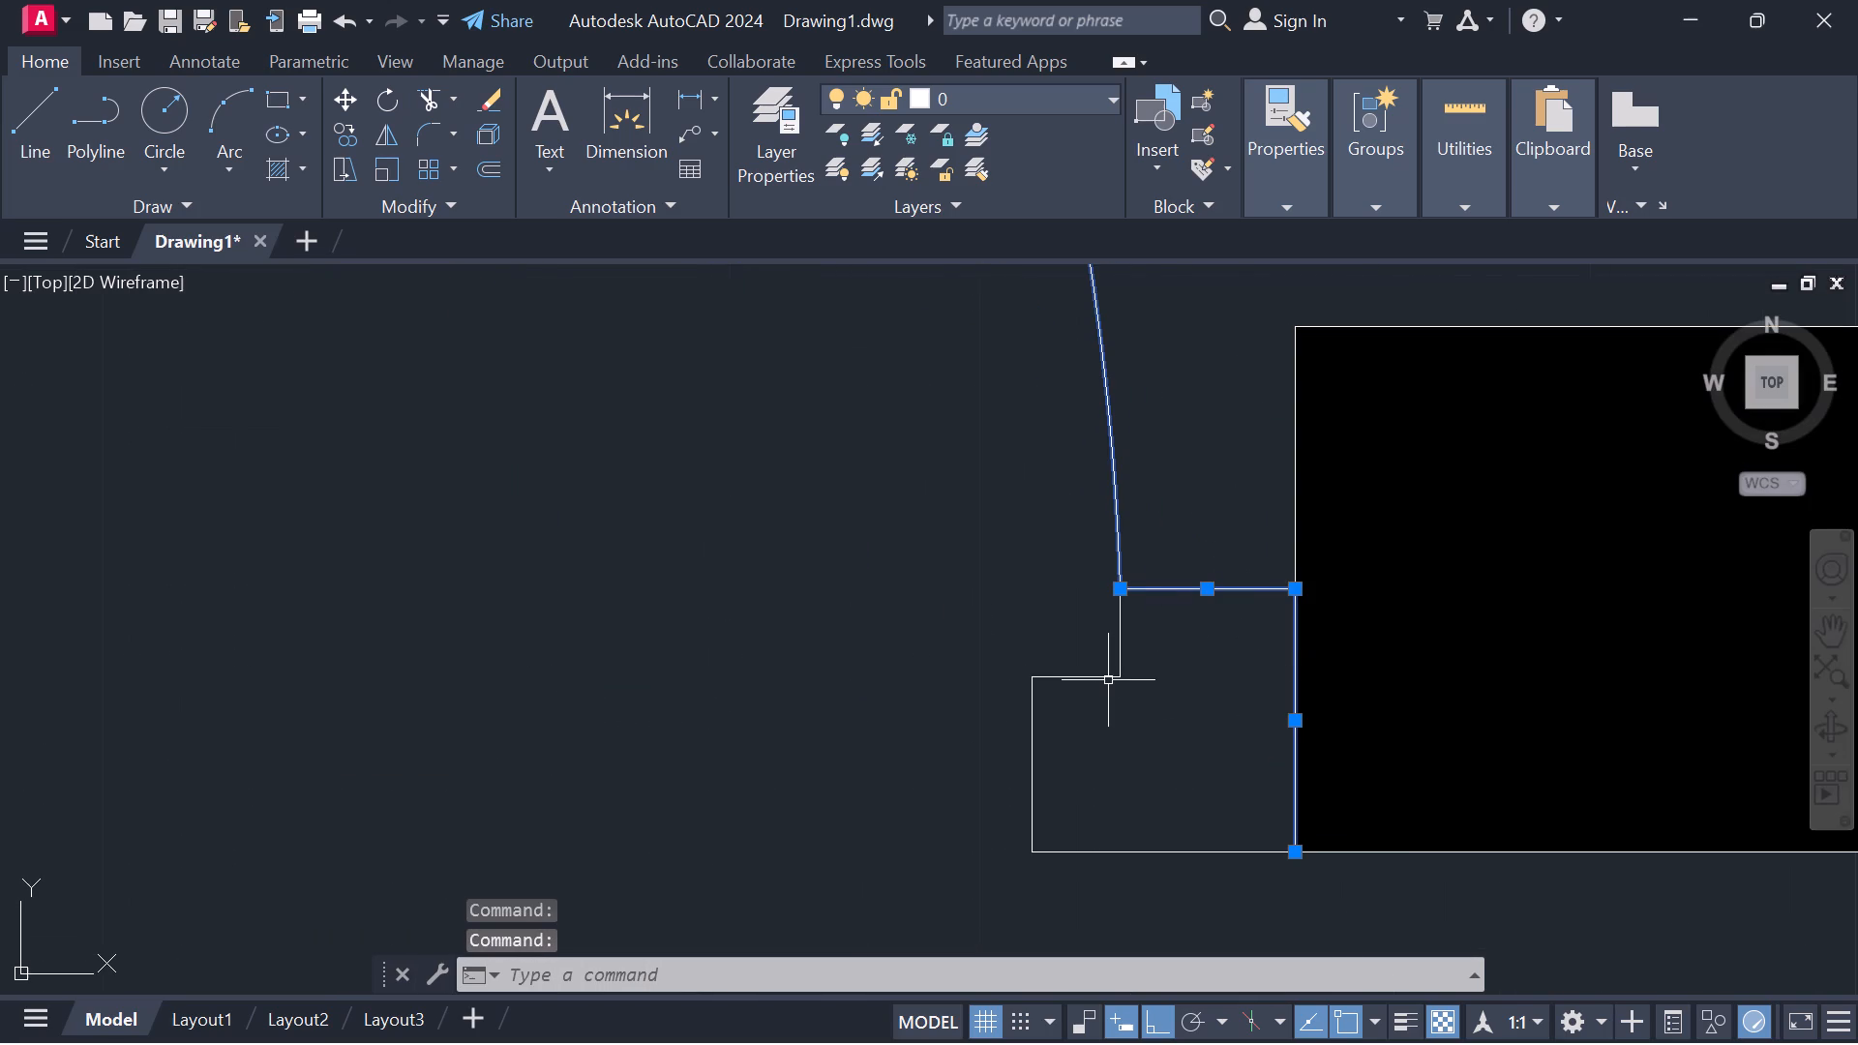
pyautogui.click(1108, 680)
pyautogui.click(1124, 653)
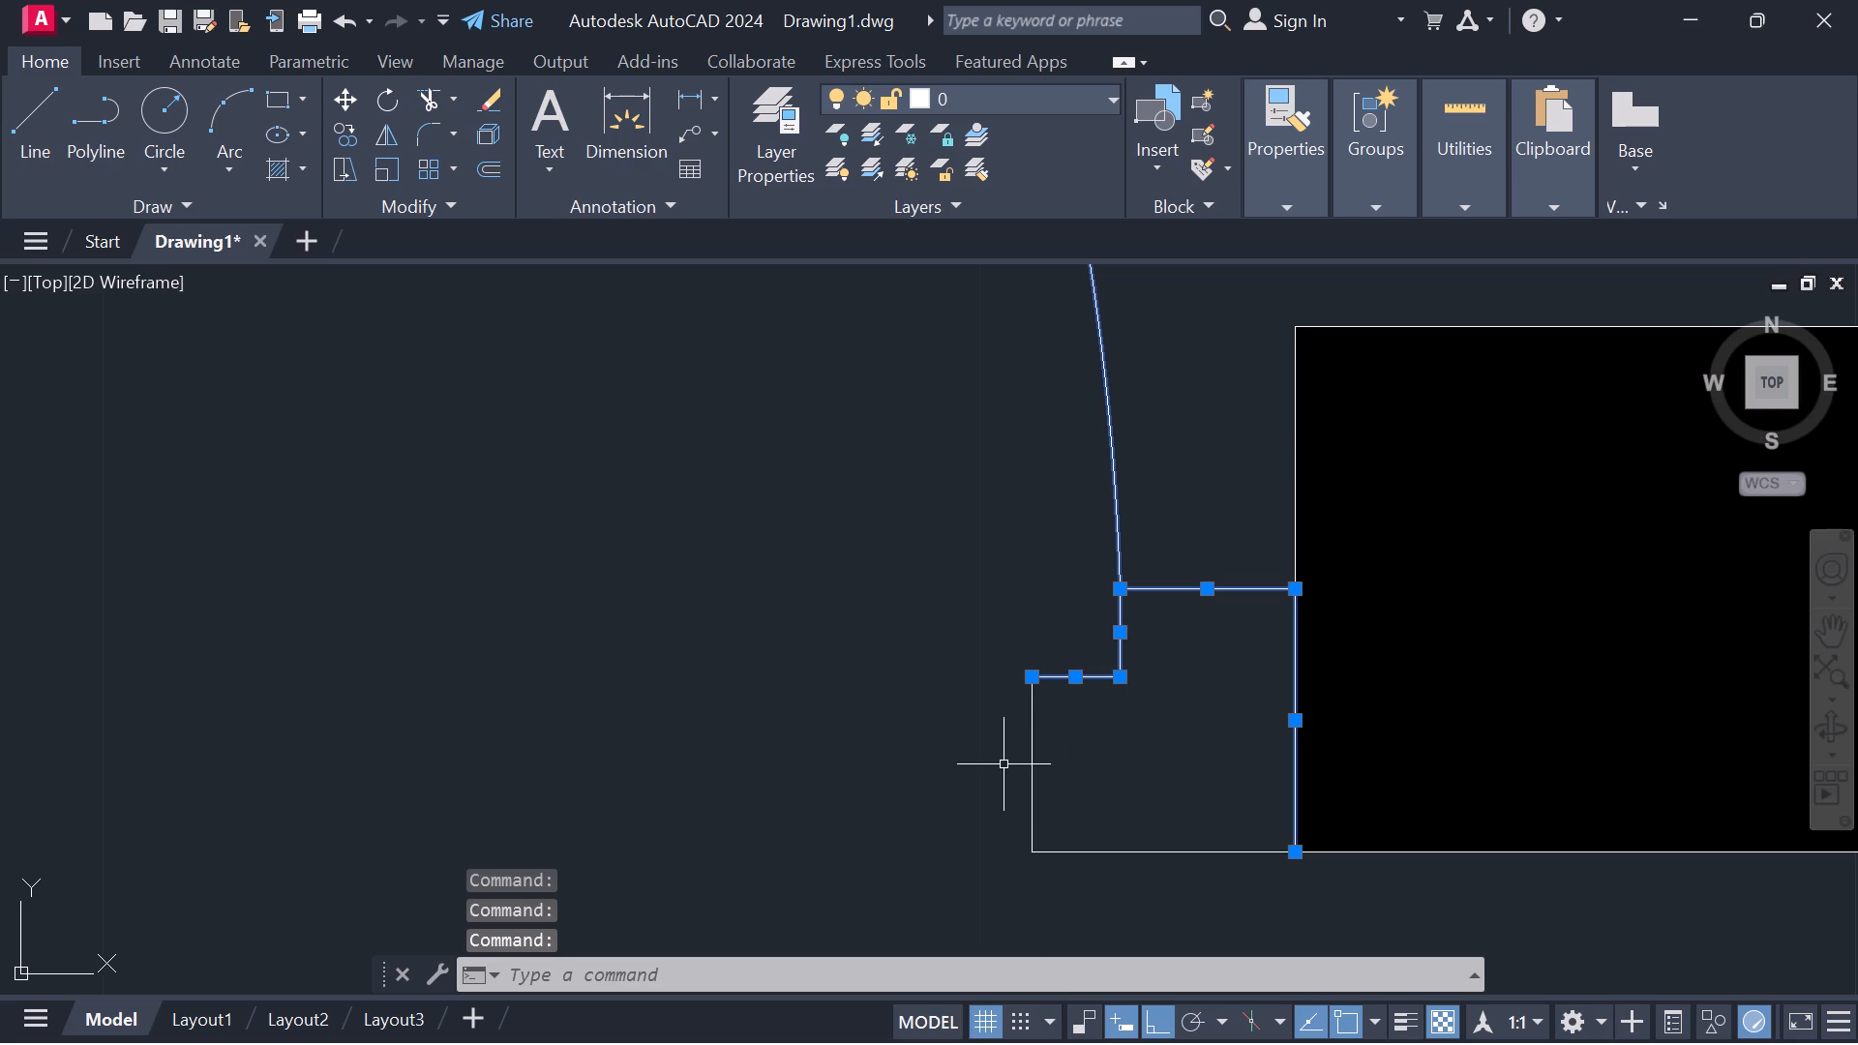
pyautogui.click(1031, 758)
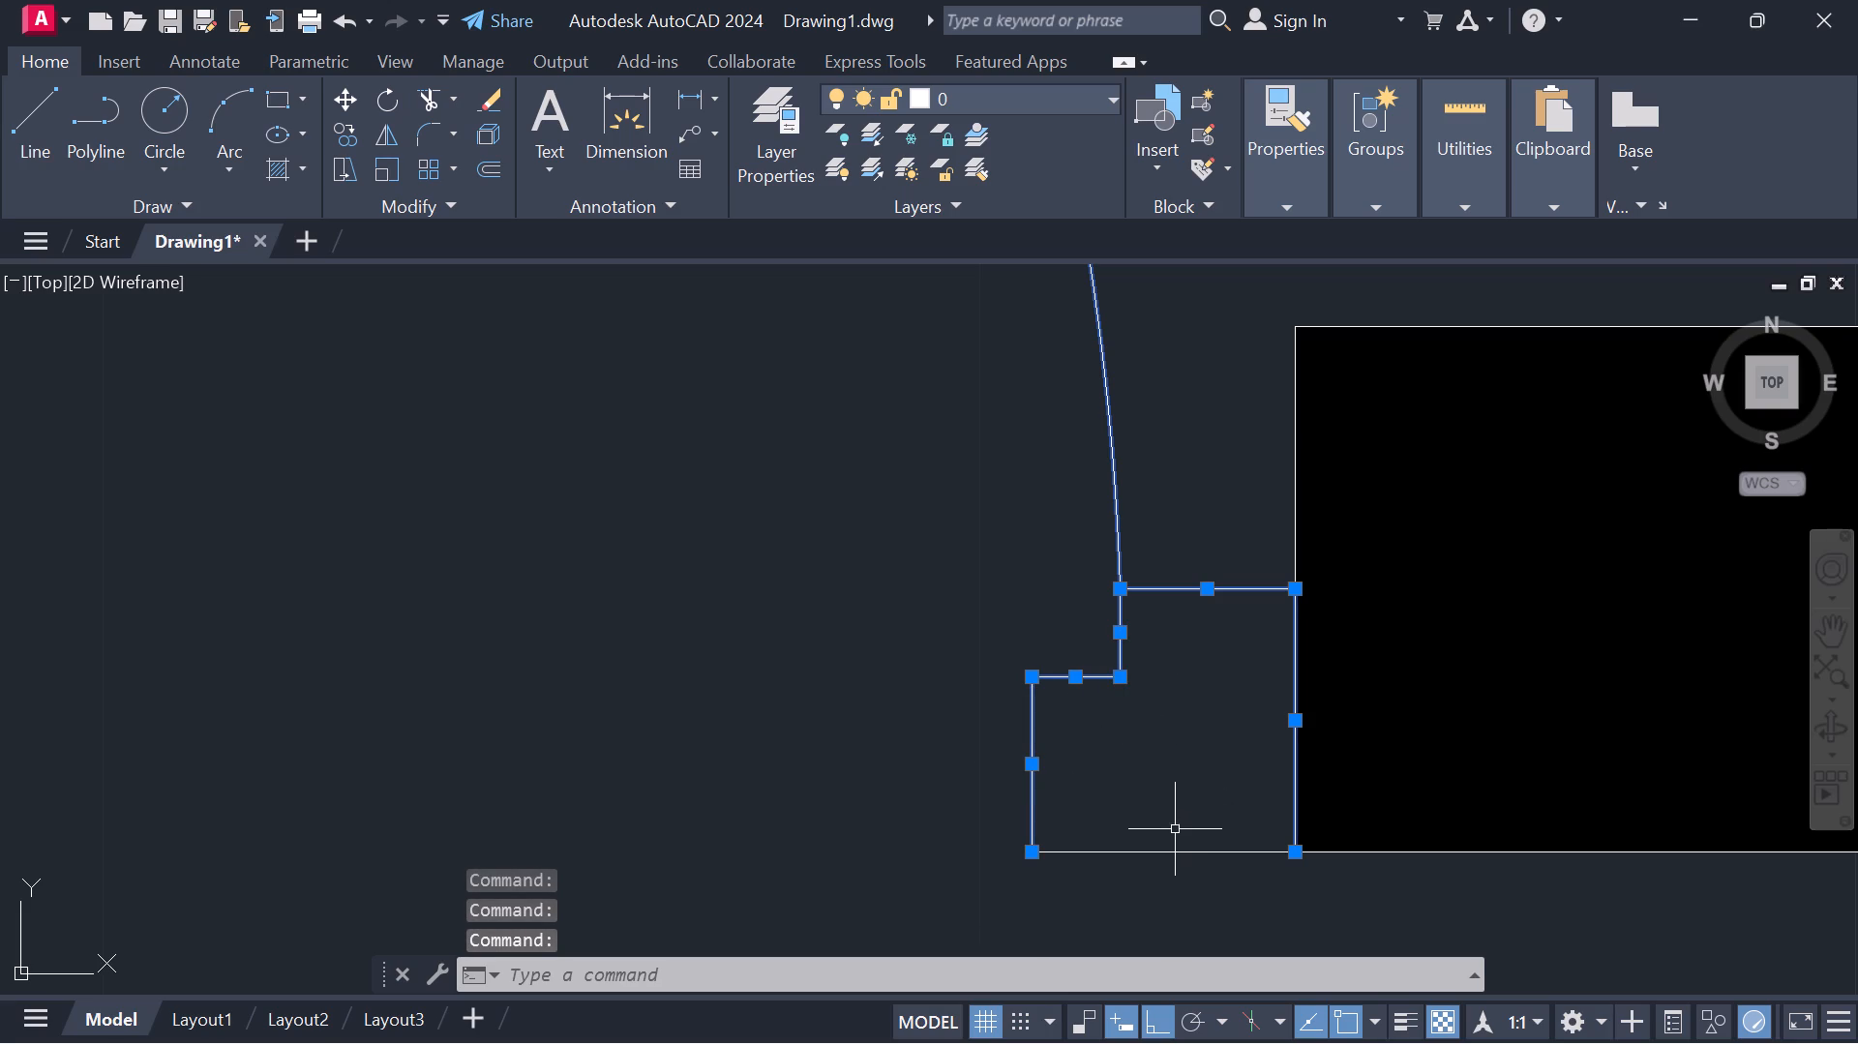
pyautogui.click(1160, 850)
pyautogui.scroll(-2, 764, 737)
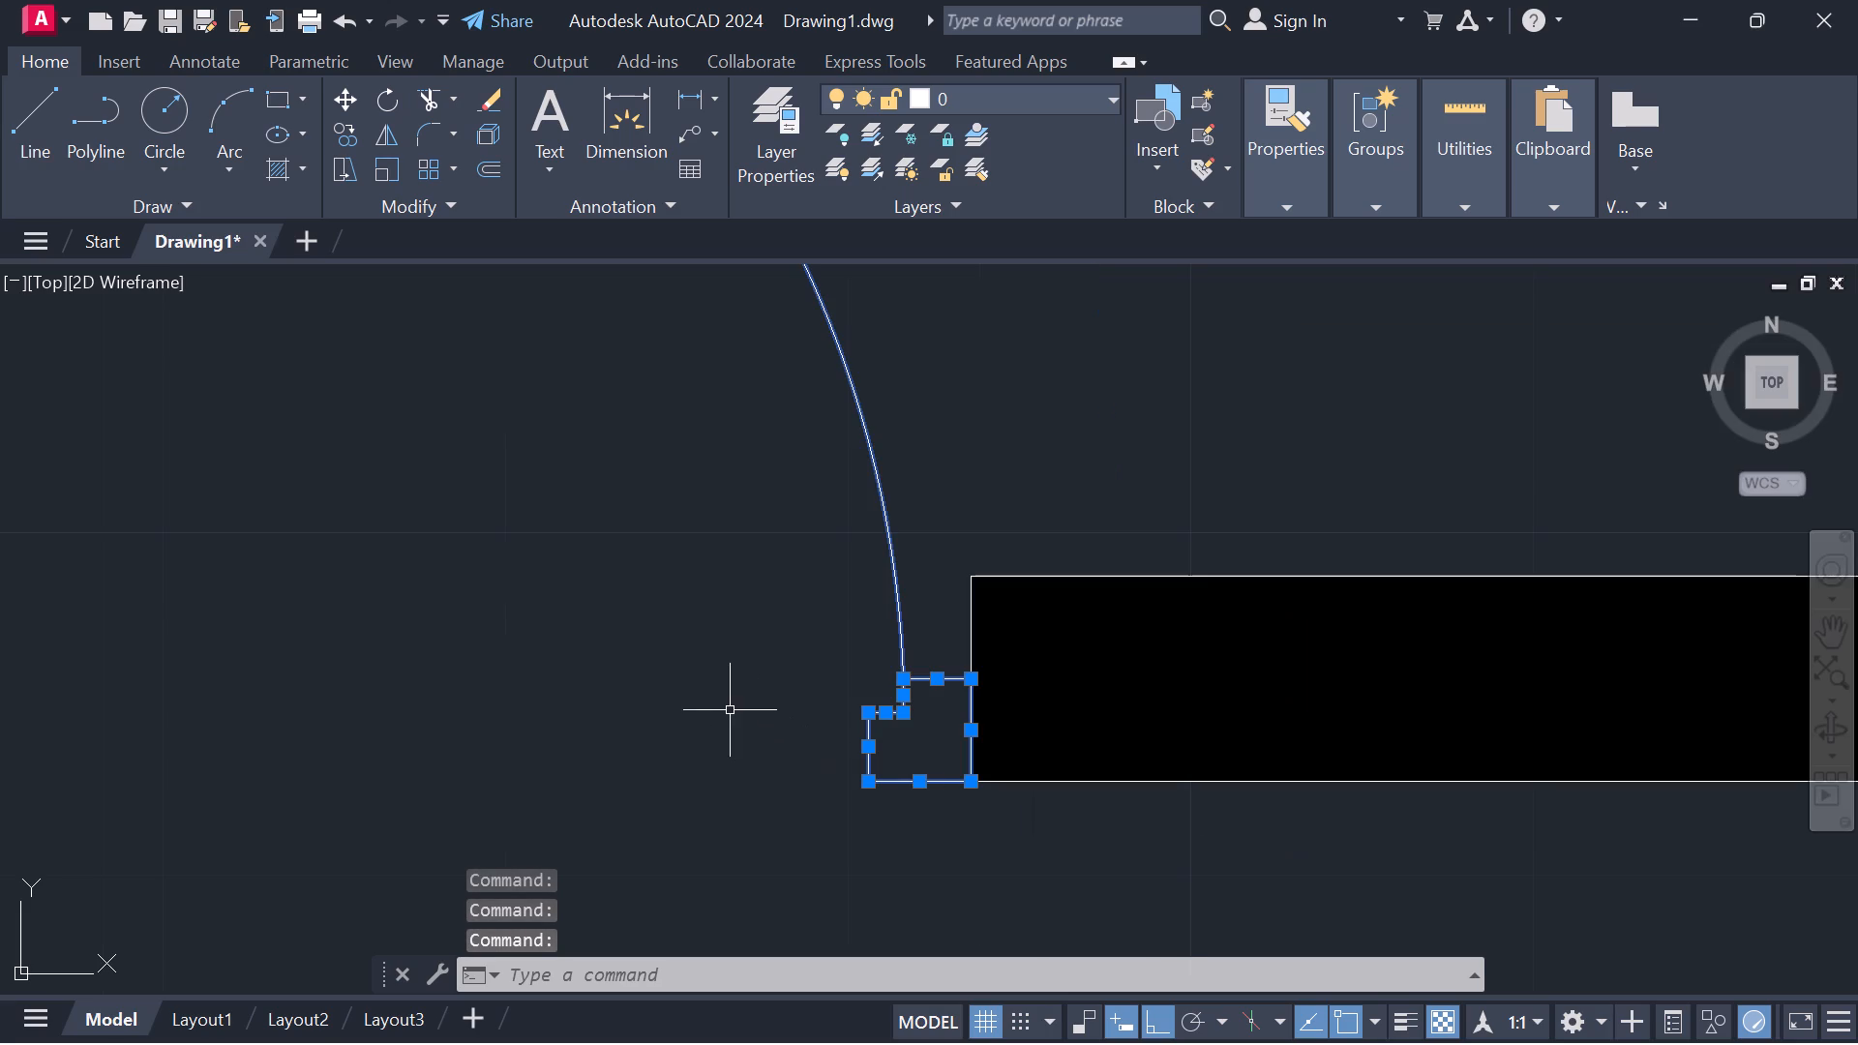
pyautogui.middleClick(1074, 712)
pyautogui.moveTo(628, 634); pyautogui.dragTo(1119, 593, button='middle')
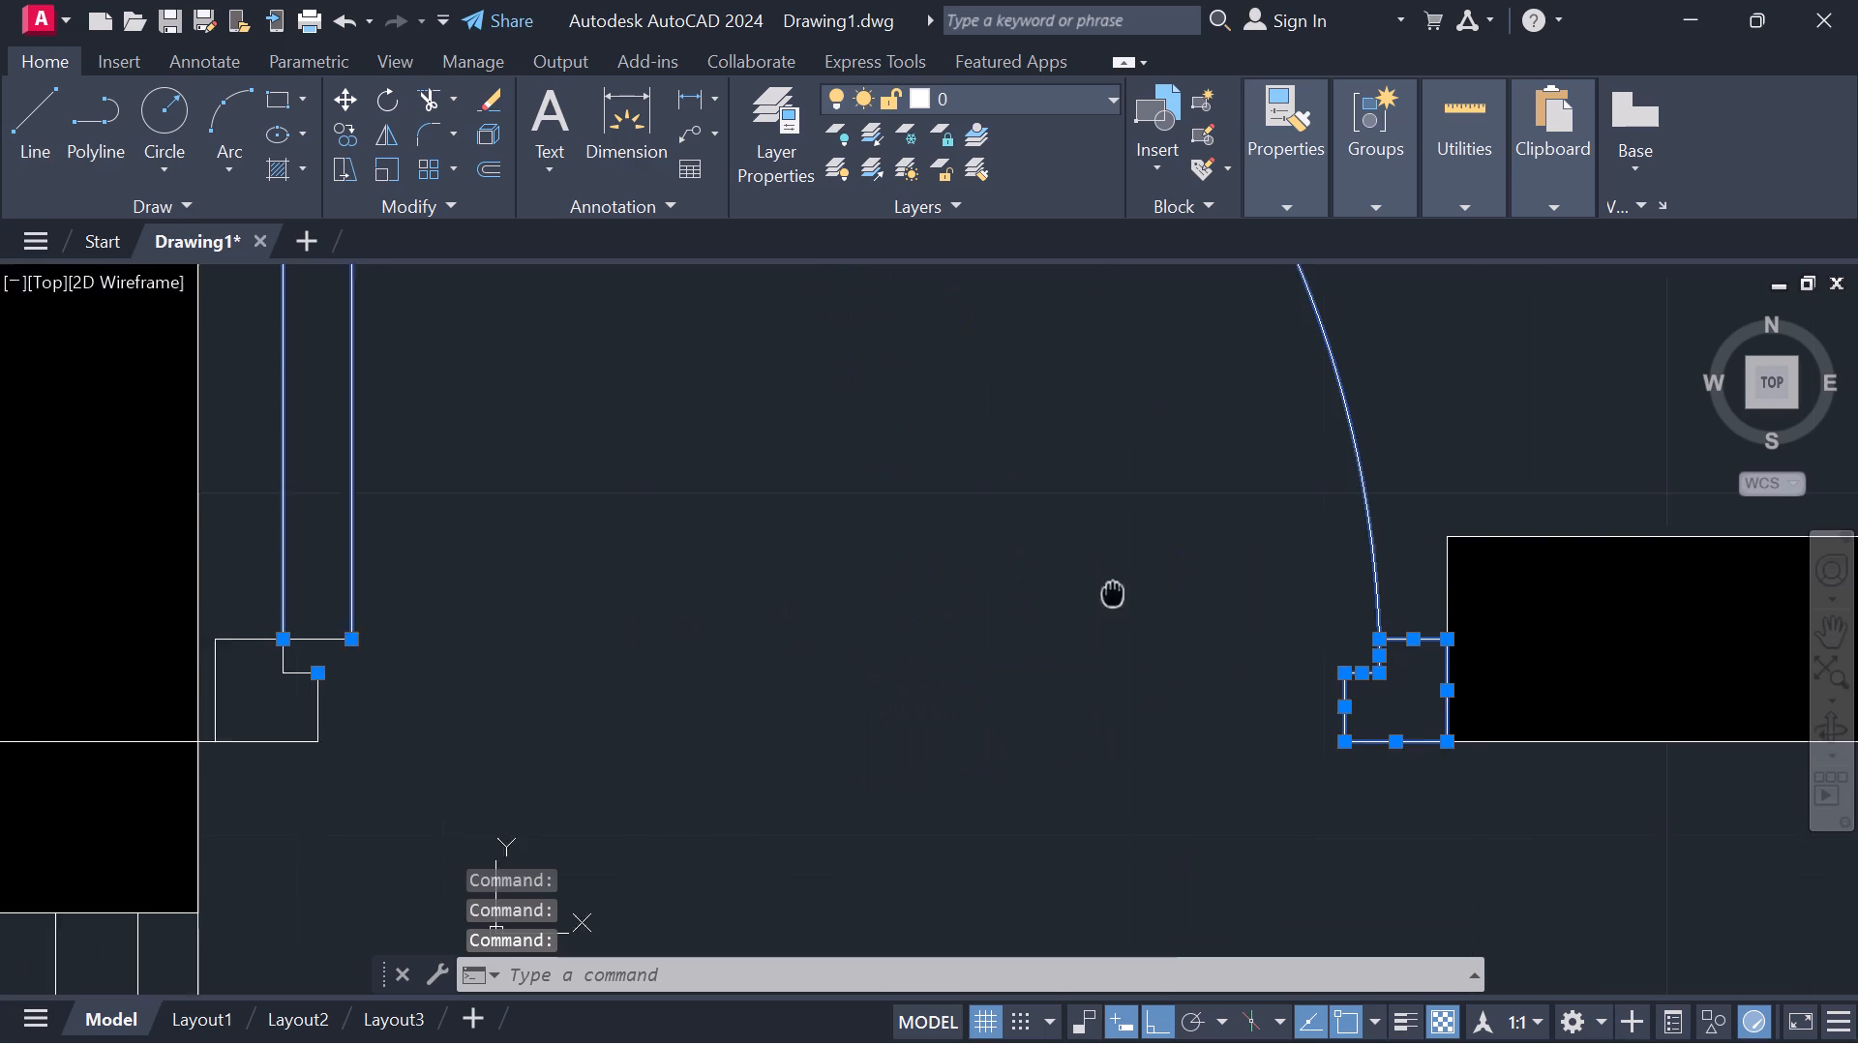
pyautogui.moveTo(1119, 593); pyautogui.dragTo(1143, 586, button='middle')
pyautogui.moveTo(461, 612); pyautogui.dragTo(951, 649, button='middle')
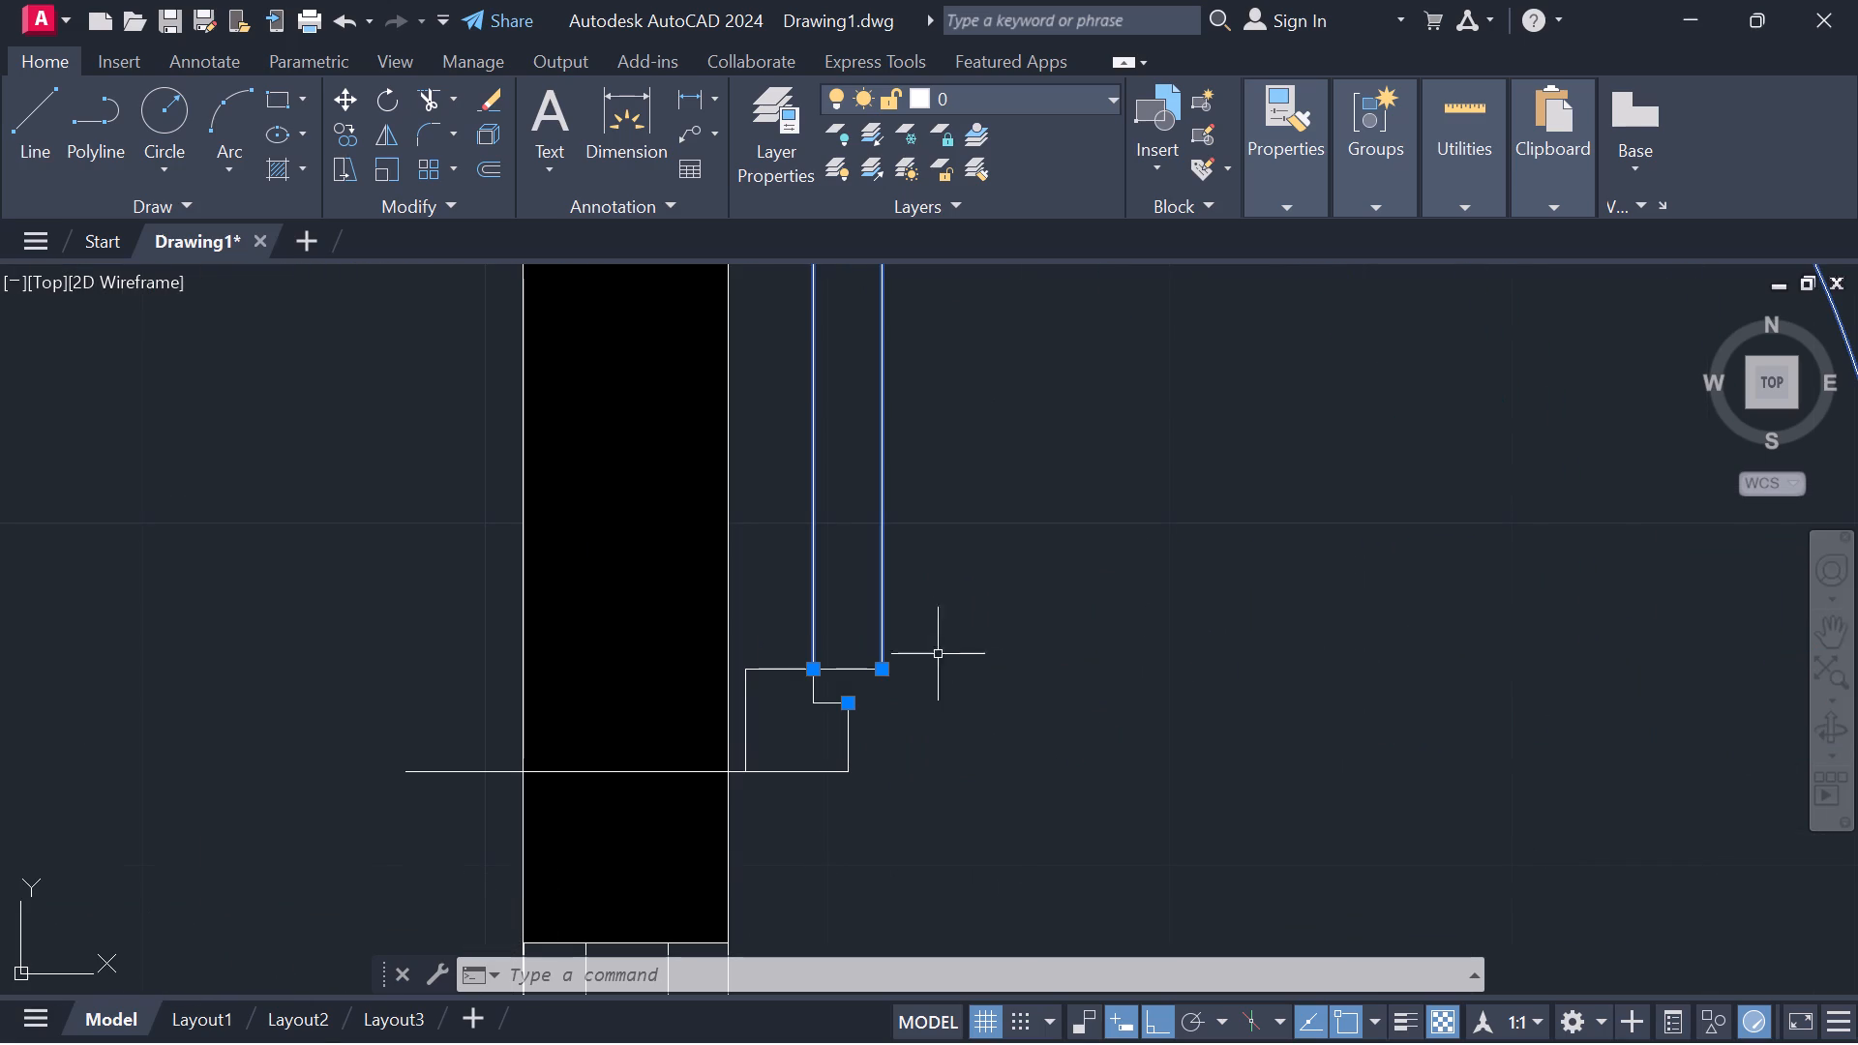
pyautogui.click(778, 671)
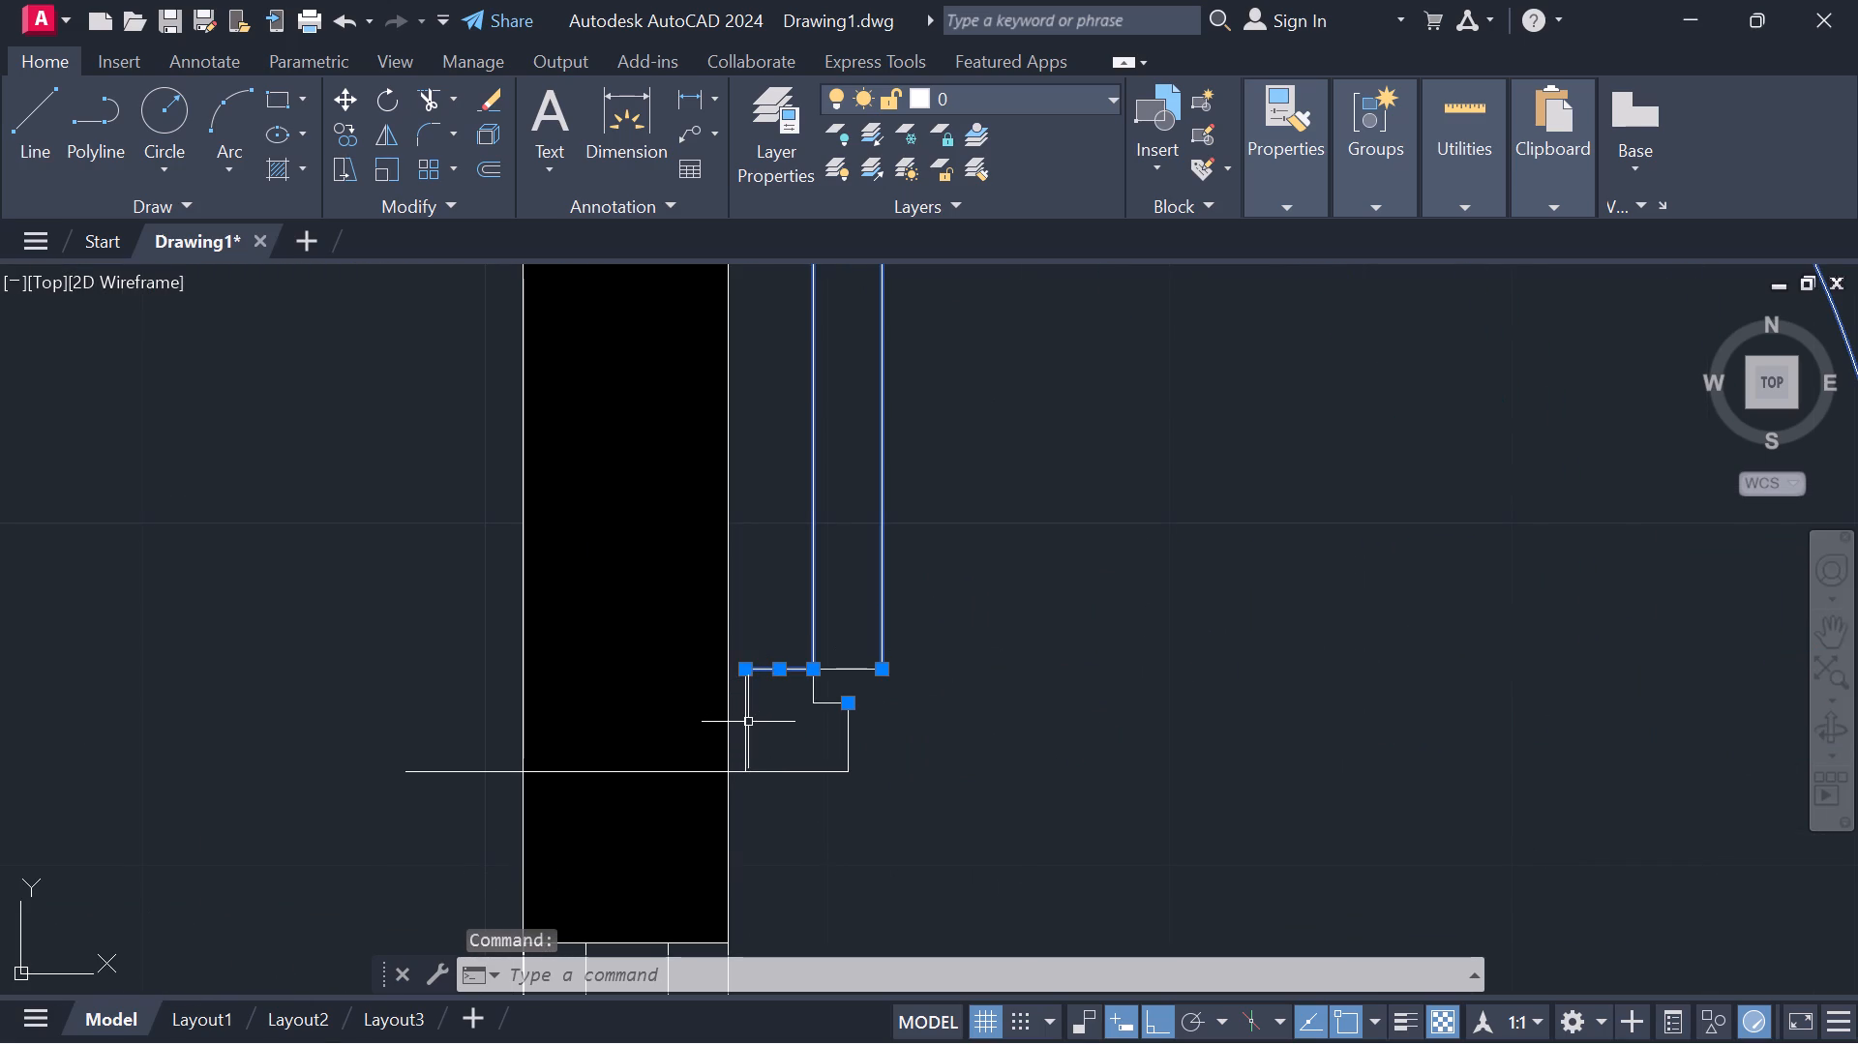
pyautogui.click(748, 723)
pyautogui.click(820, 771)
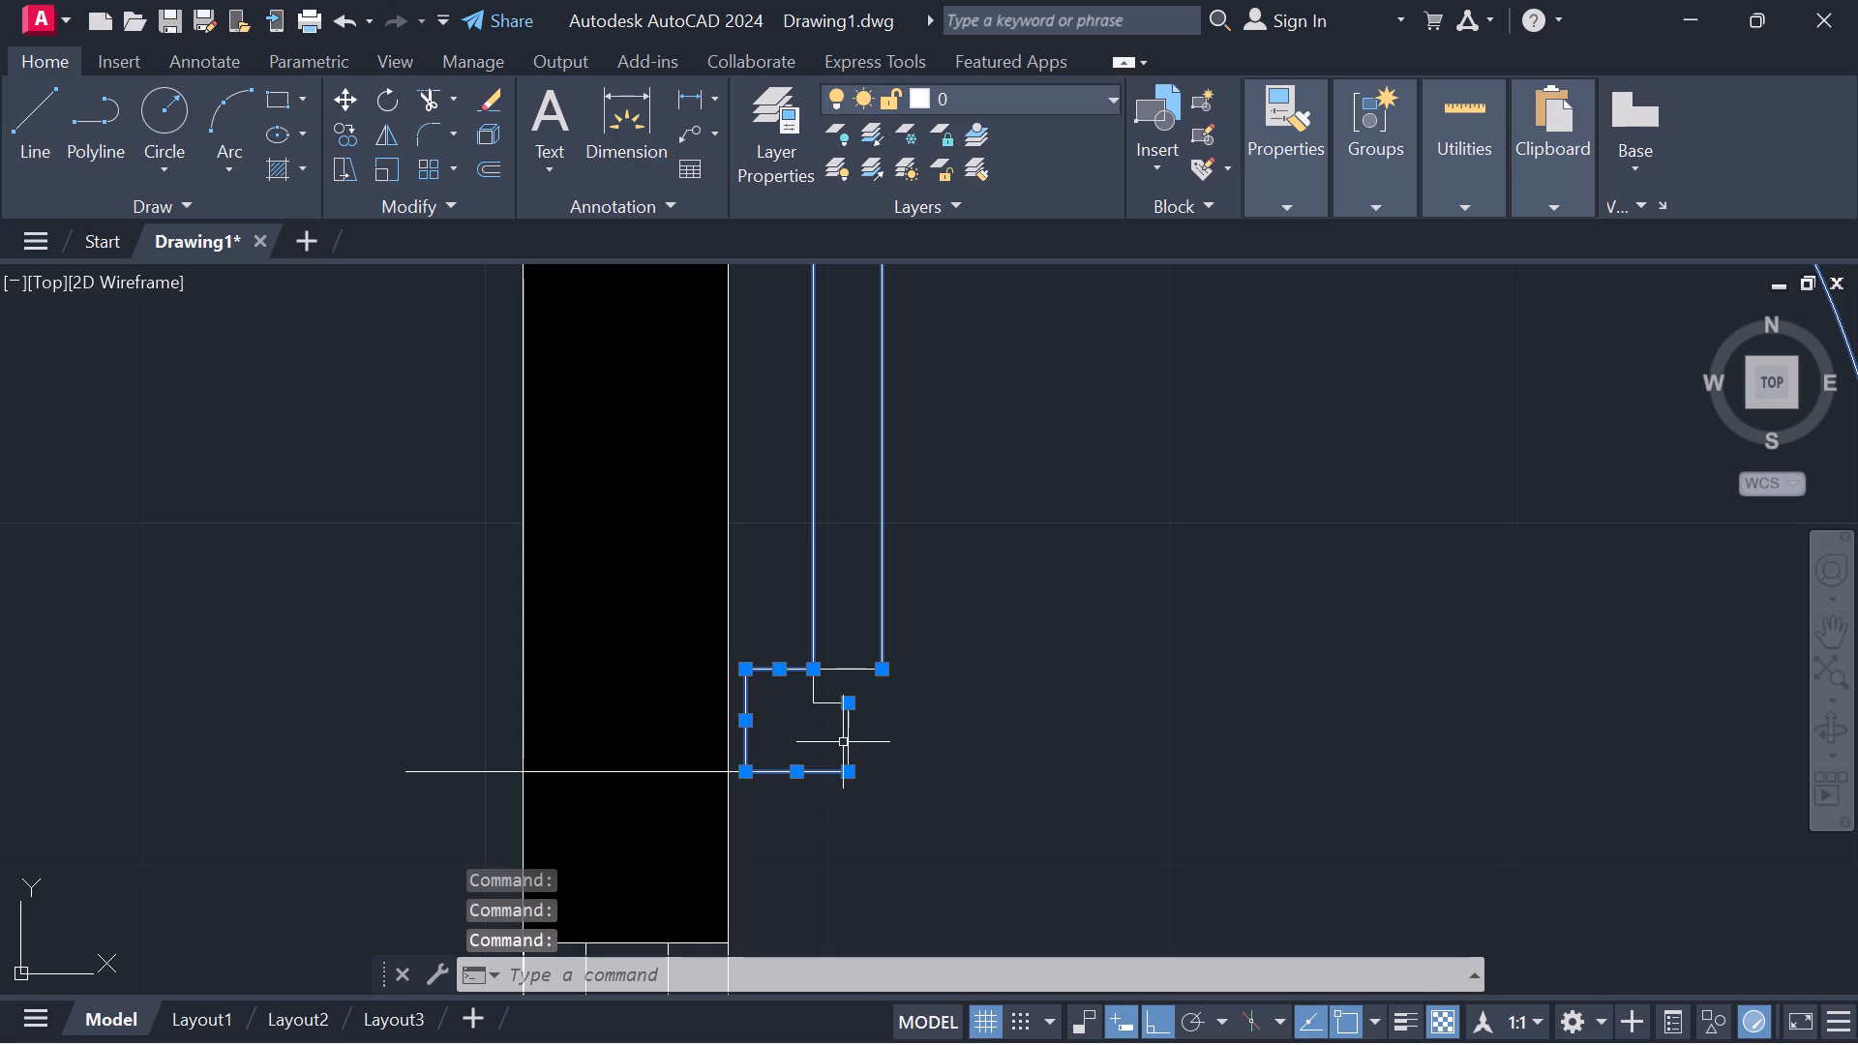
pyautogui.click(848, 739)
pyautogui.scroll(2, 841, 731)
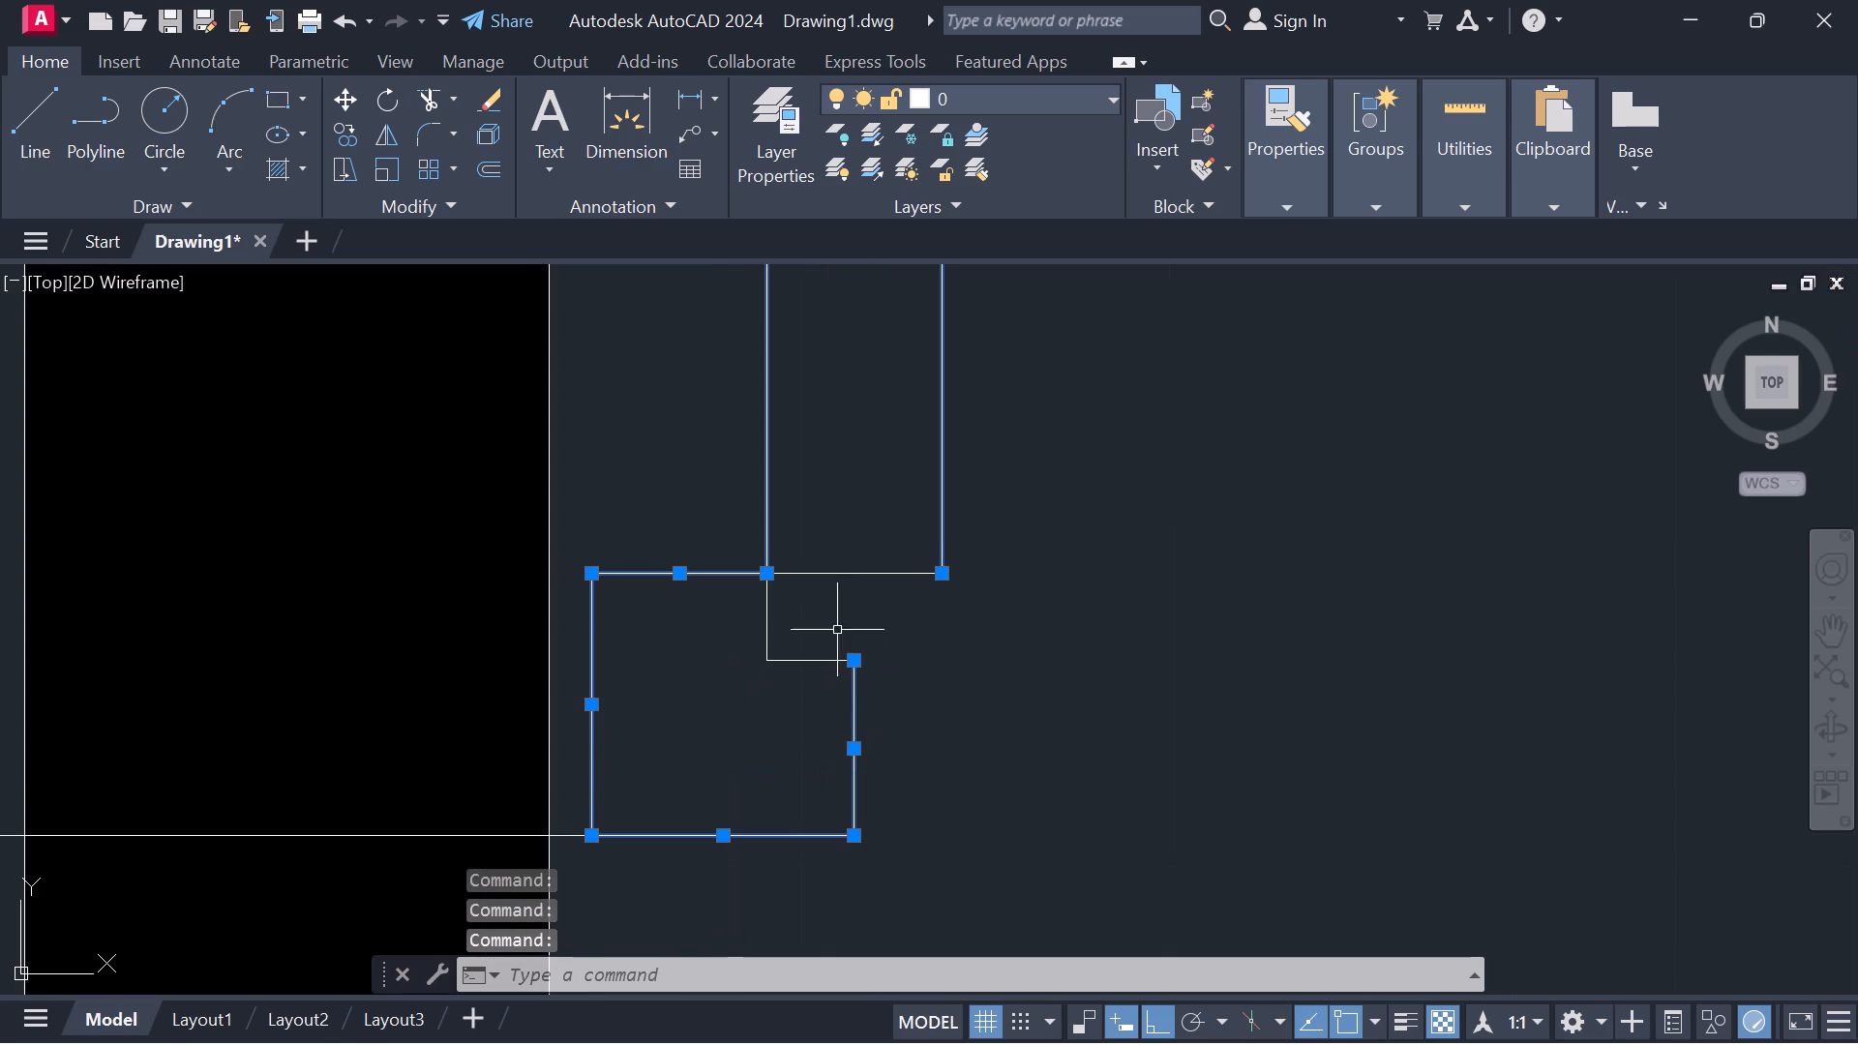
pyautogui.moveTo(869, 505); pyautogui.dragTo(1218, 618)
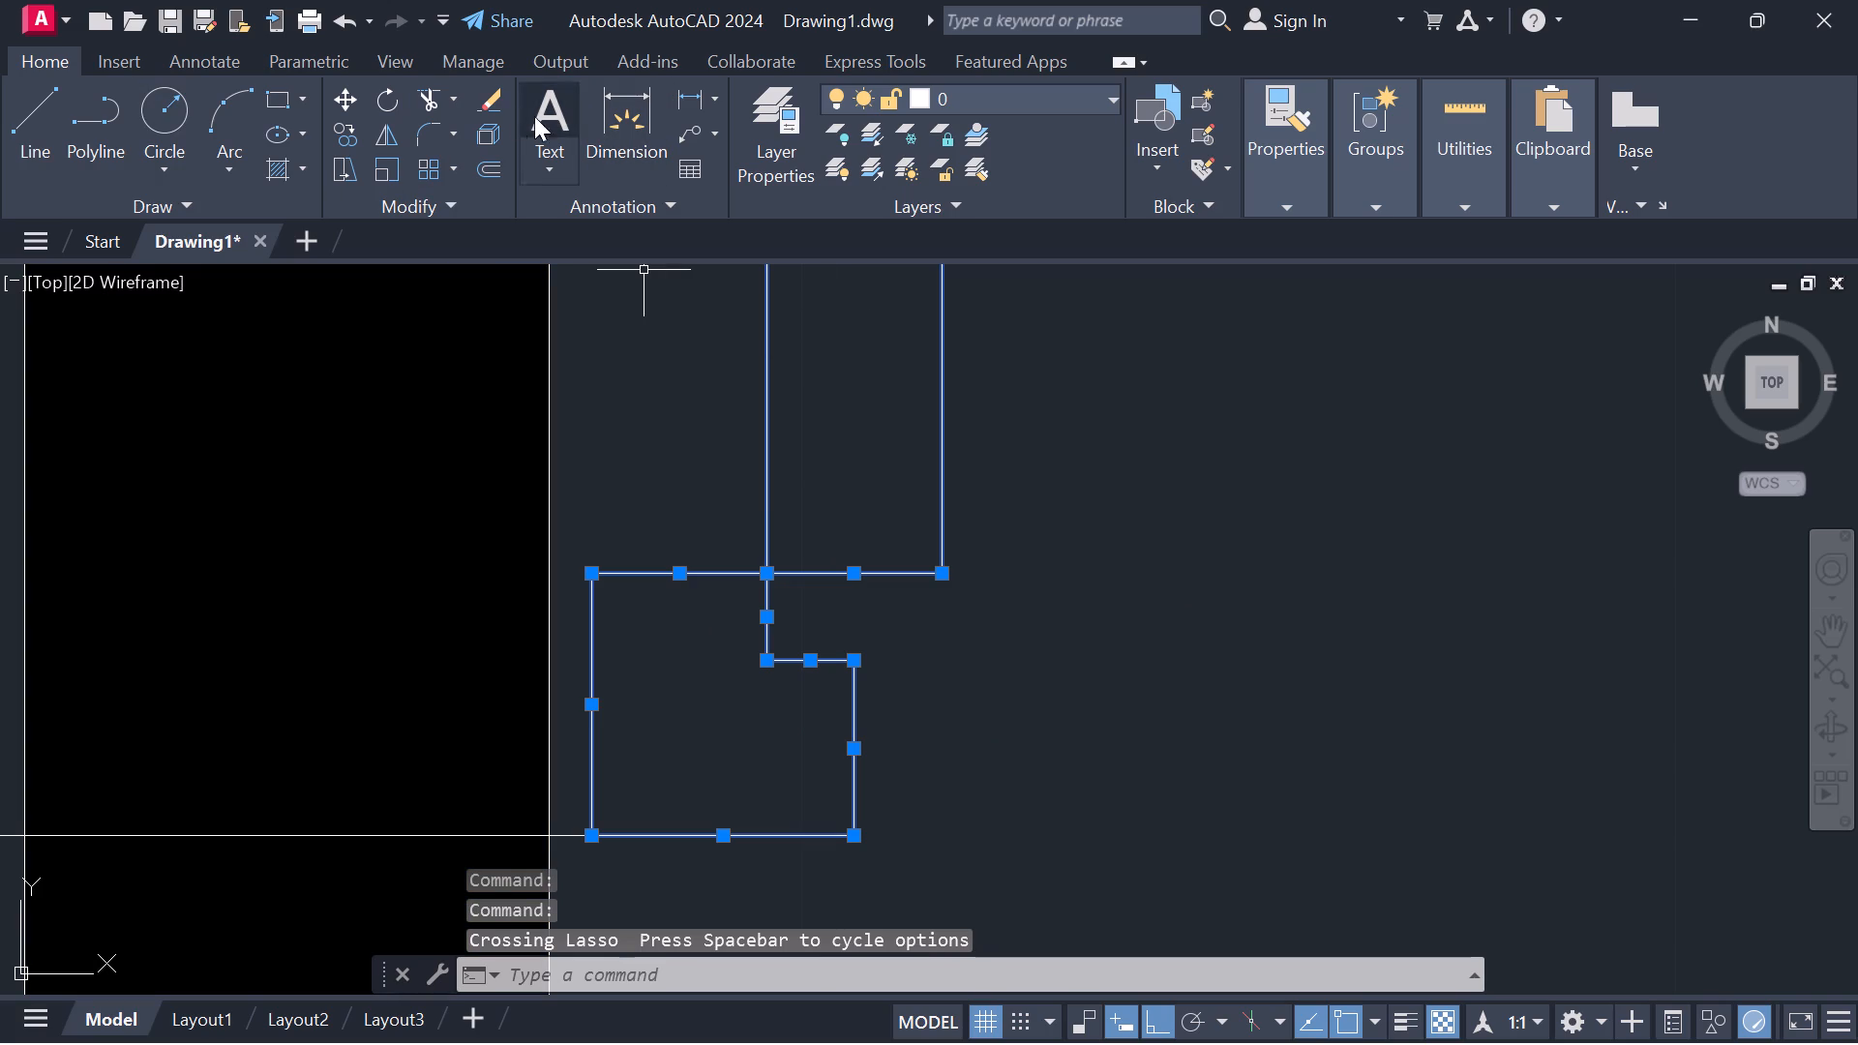
pyautogui.click(338, 97)
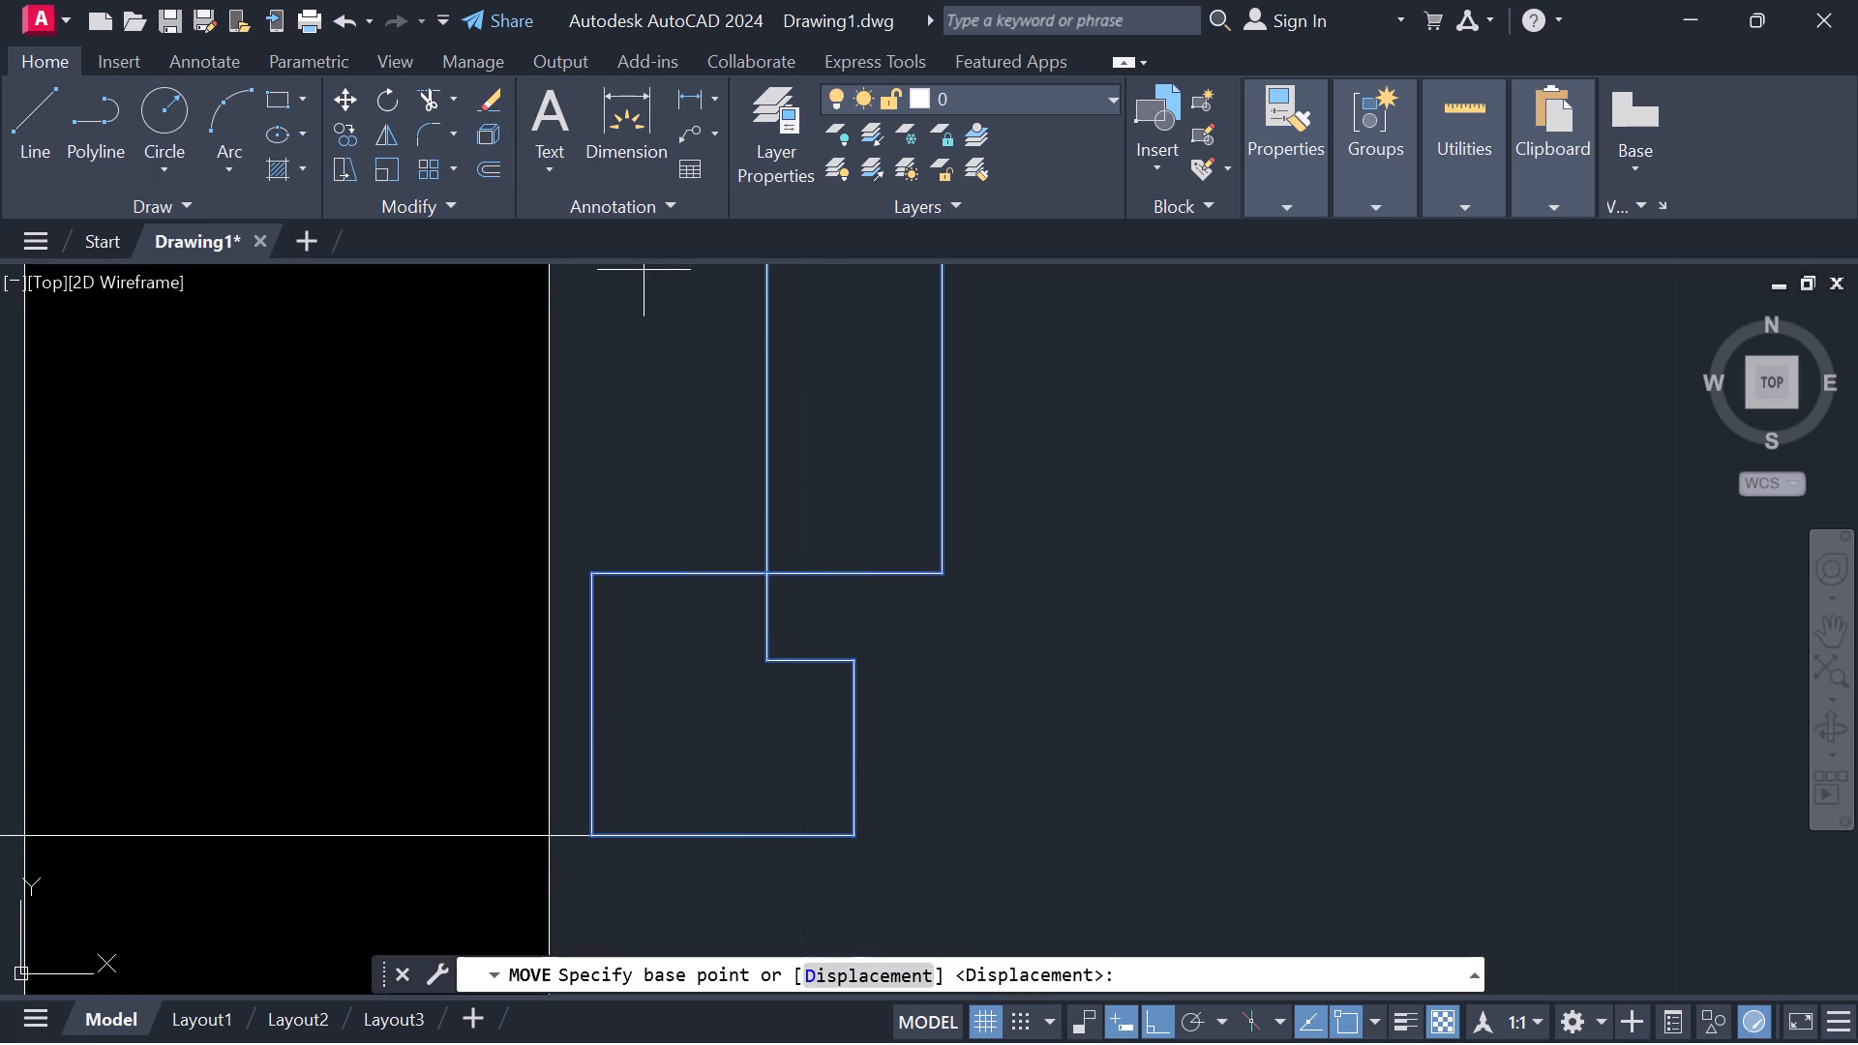
pyautogui.click(583, 832)
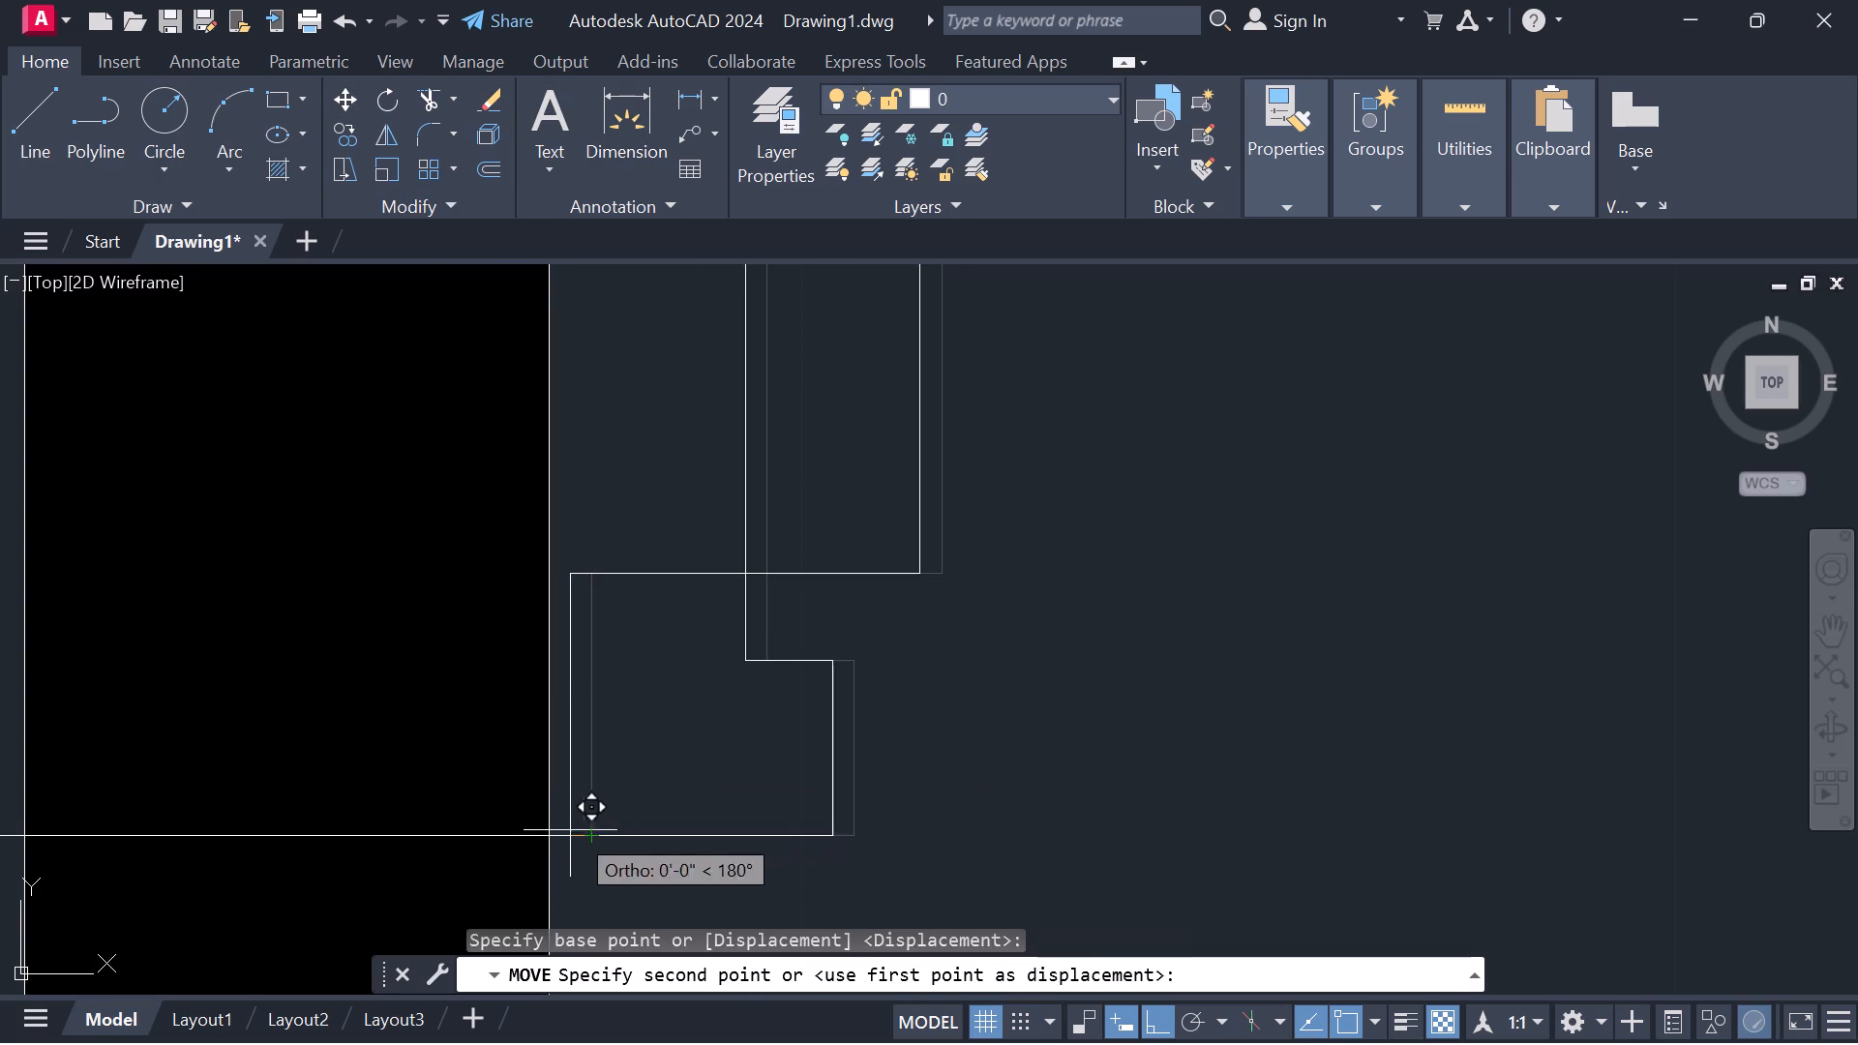
pyautogui.click(554, 827)
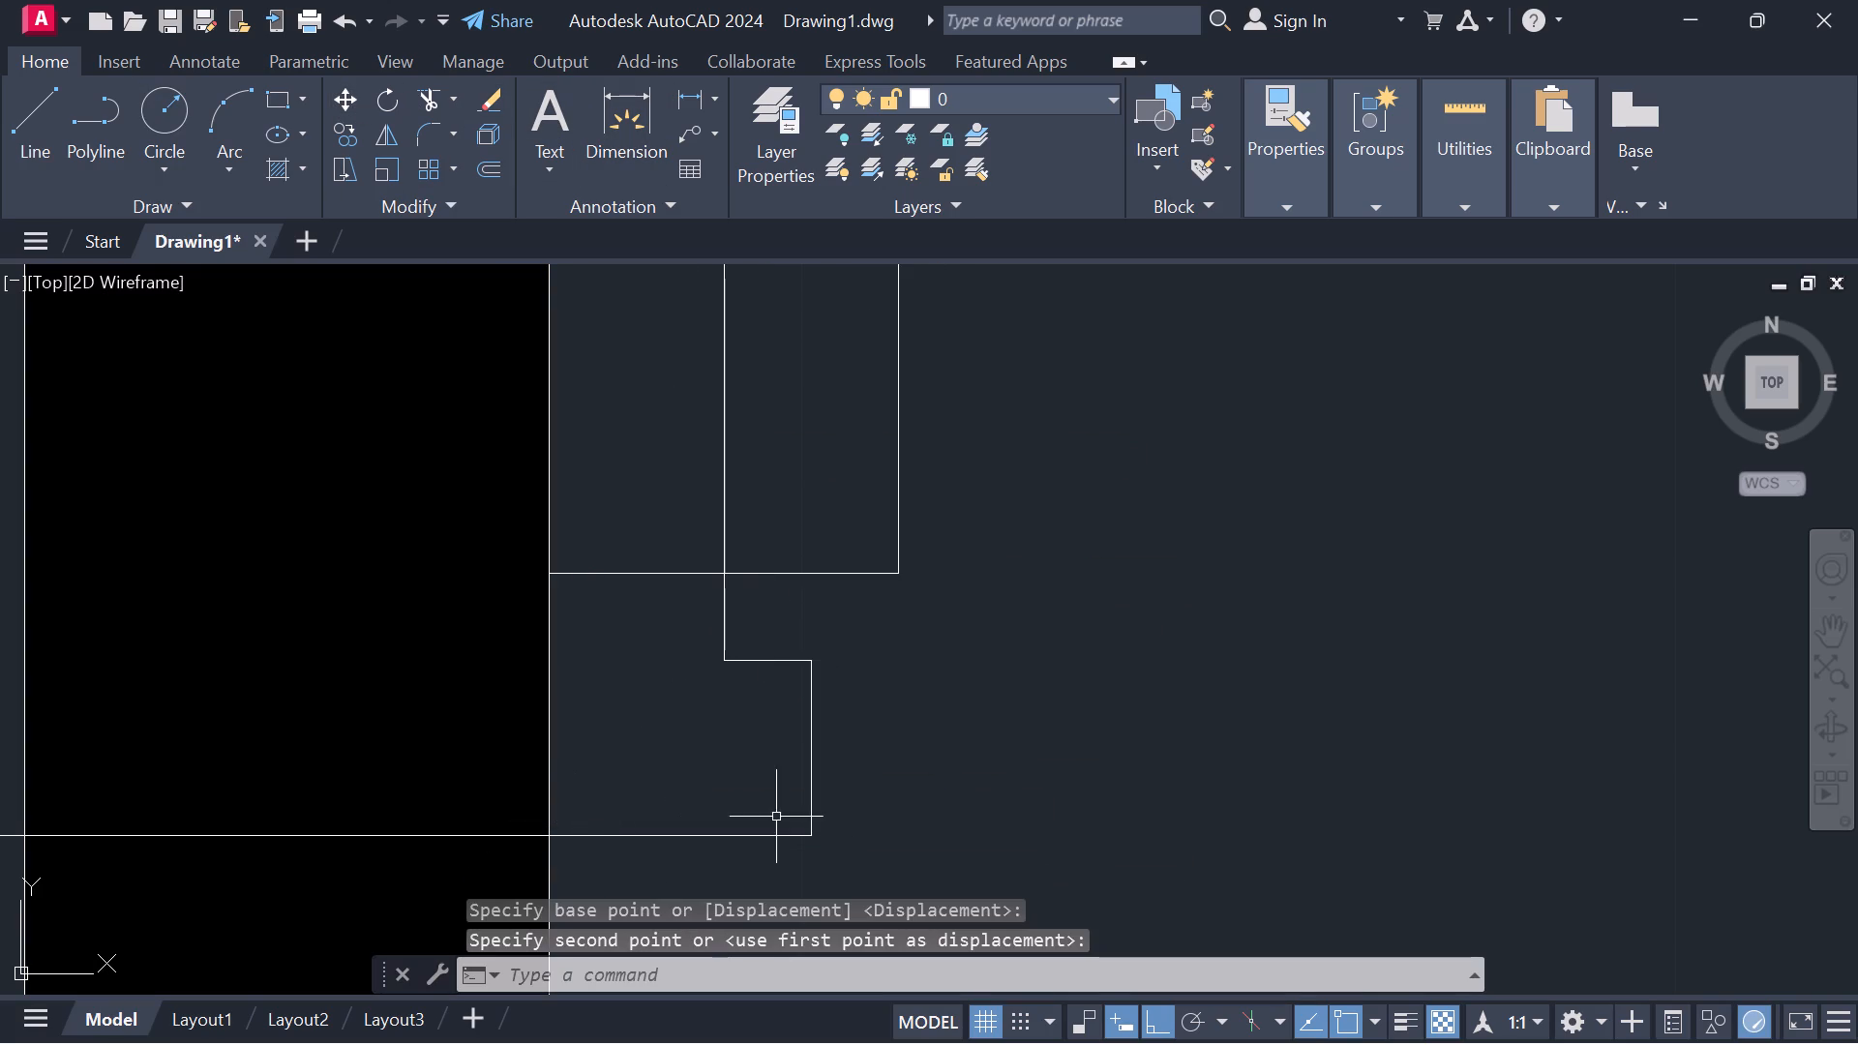
pyautogui.press('Escape')
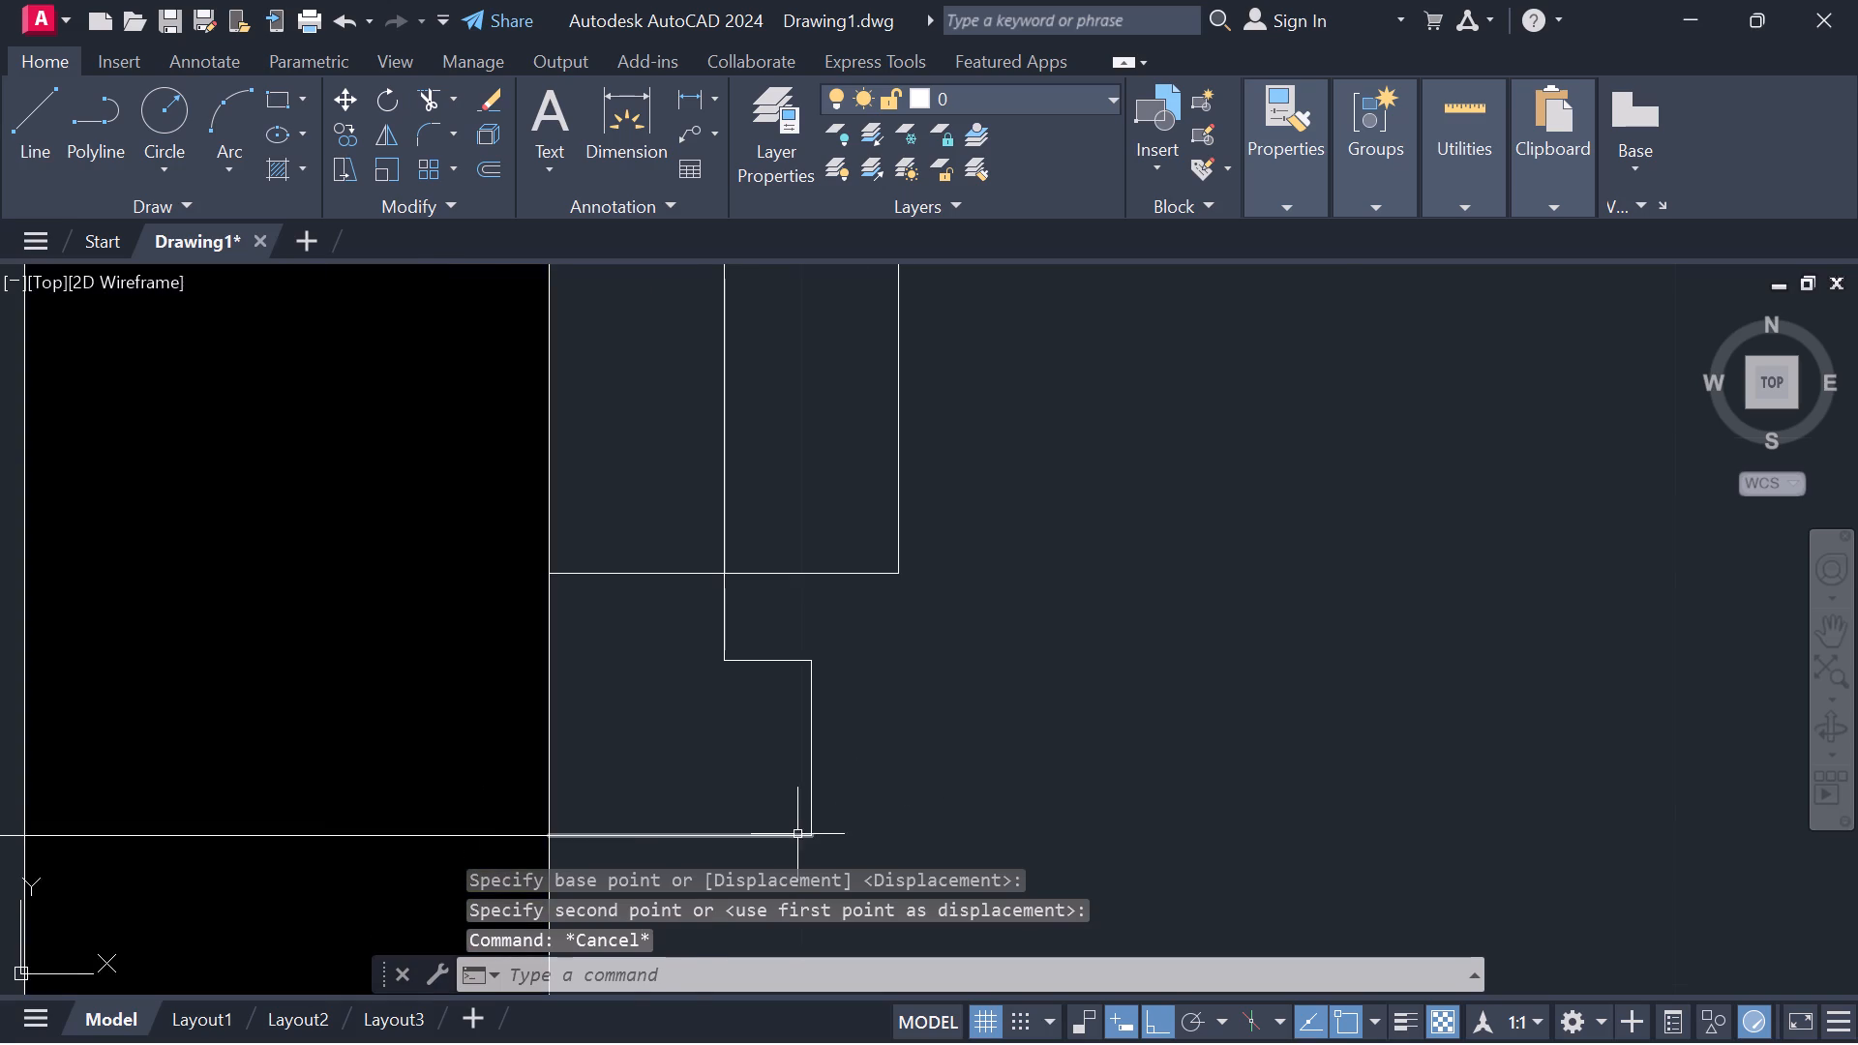
# Erase the horizontal guide line crossing the vertical wall at the hinge-side jamb.
pyautogui.scroll(-2, 797, 834)
pyautogui.click(403, 836)
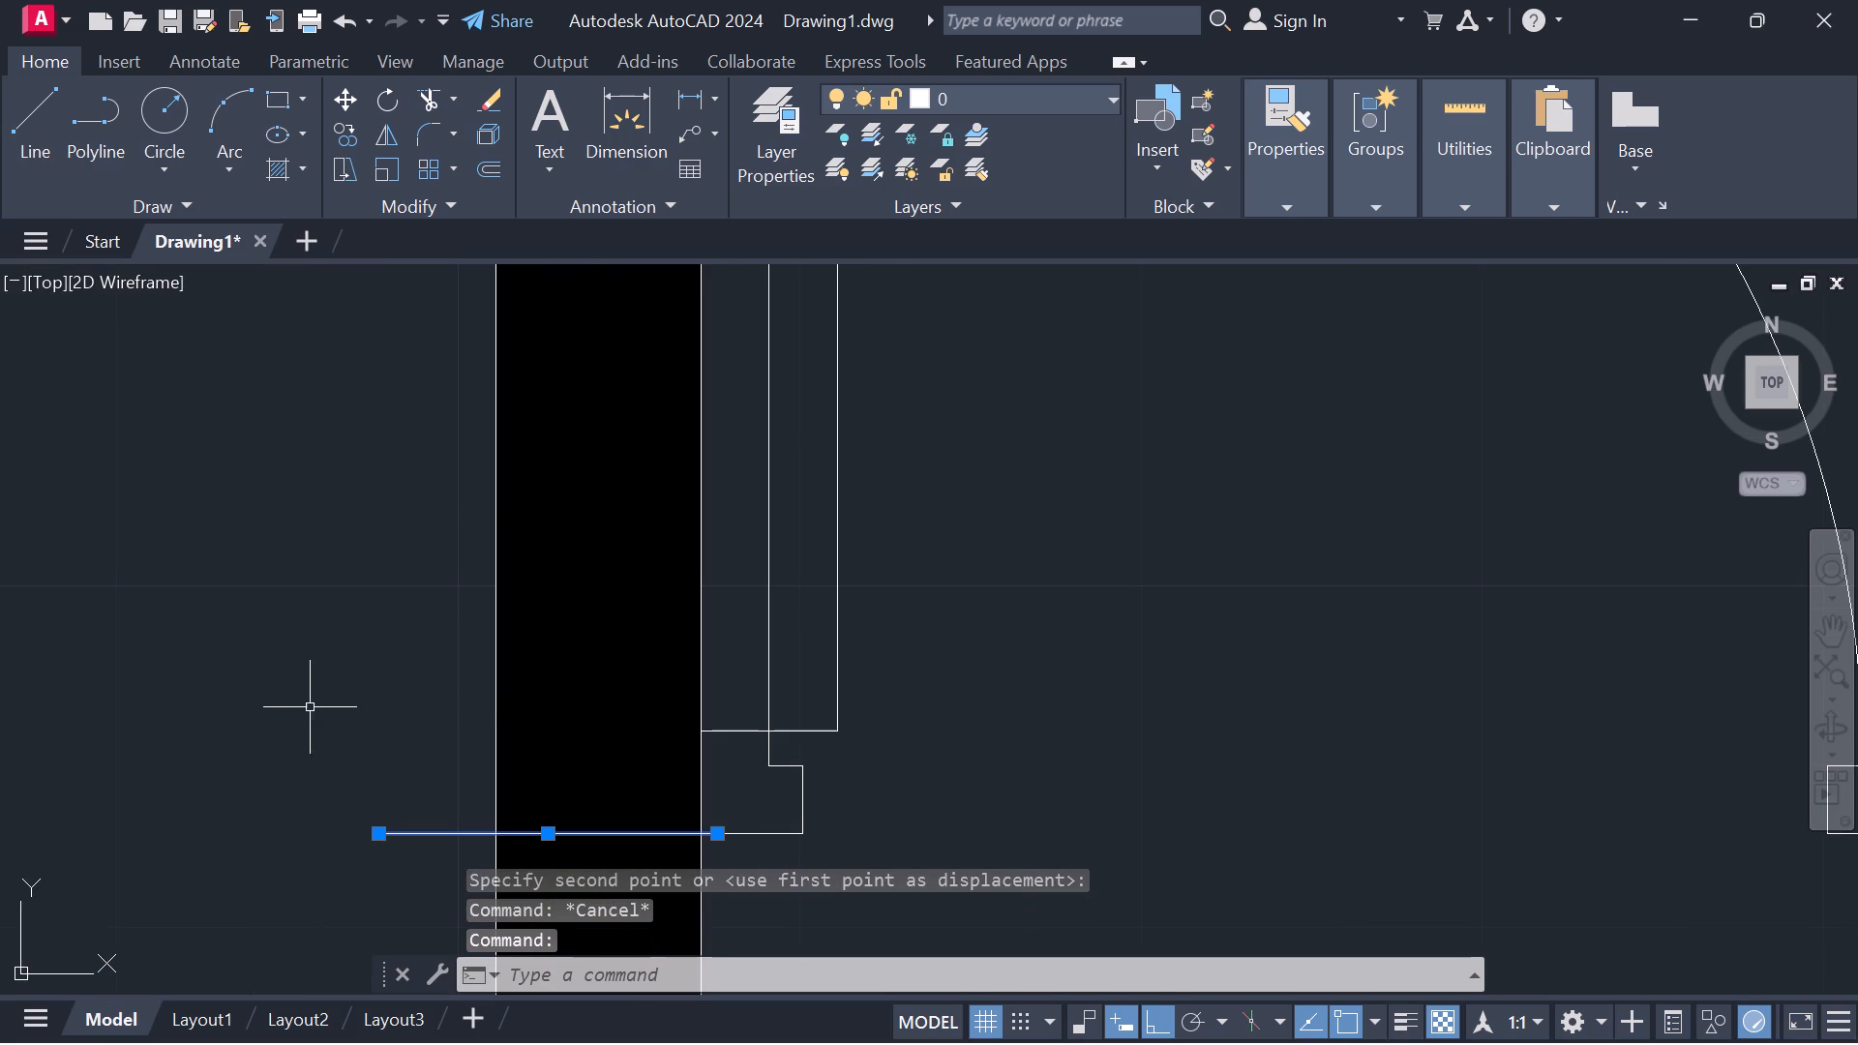
pyautogui.rightClick(310, 707)
pyautogui.click(391, 188)
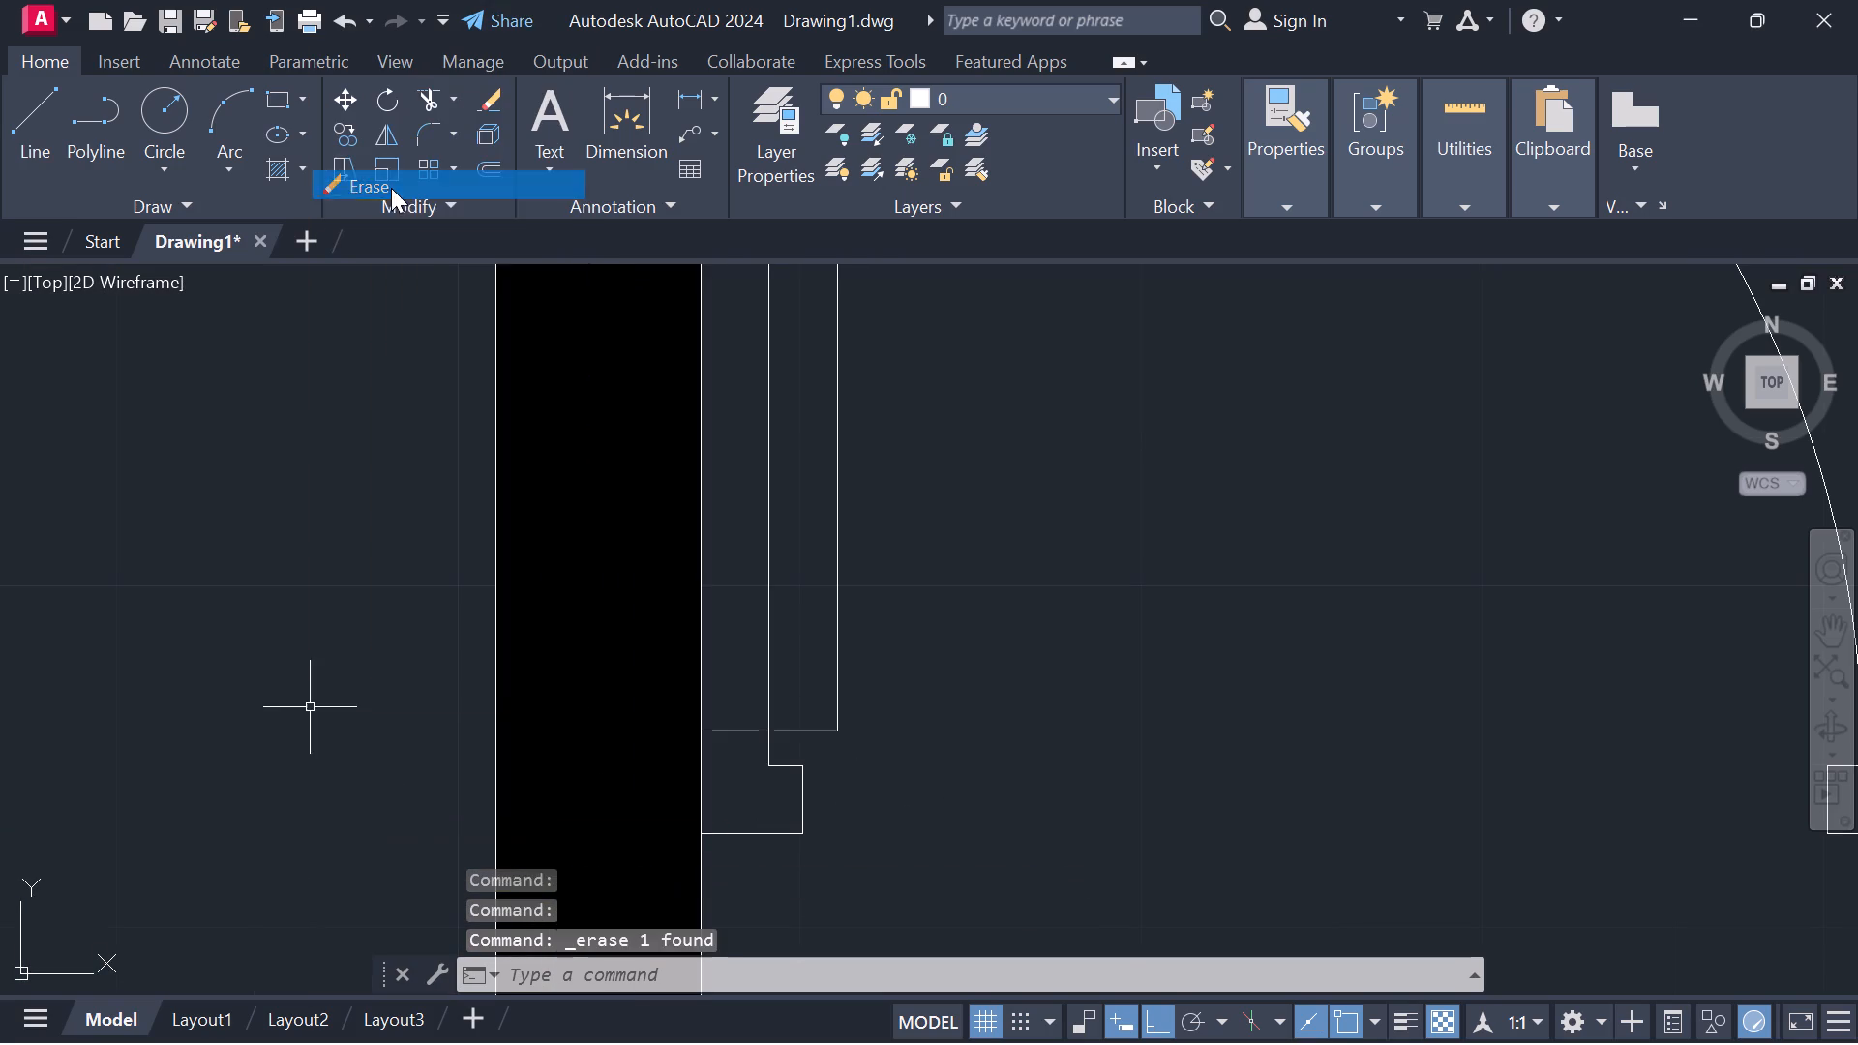
# Trim away the short horizontal wall's end line next to the door's latch-side jamb.
pyautogui.scroll(-2, 1490, 840)
pyautogui.moveTo(1493, 838); pyautogui.dragTo(1039, 745, button='middle')
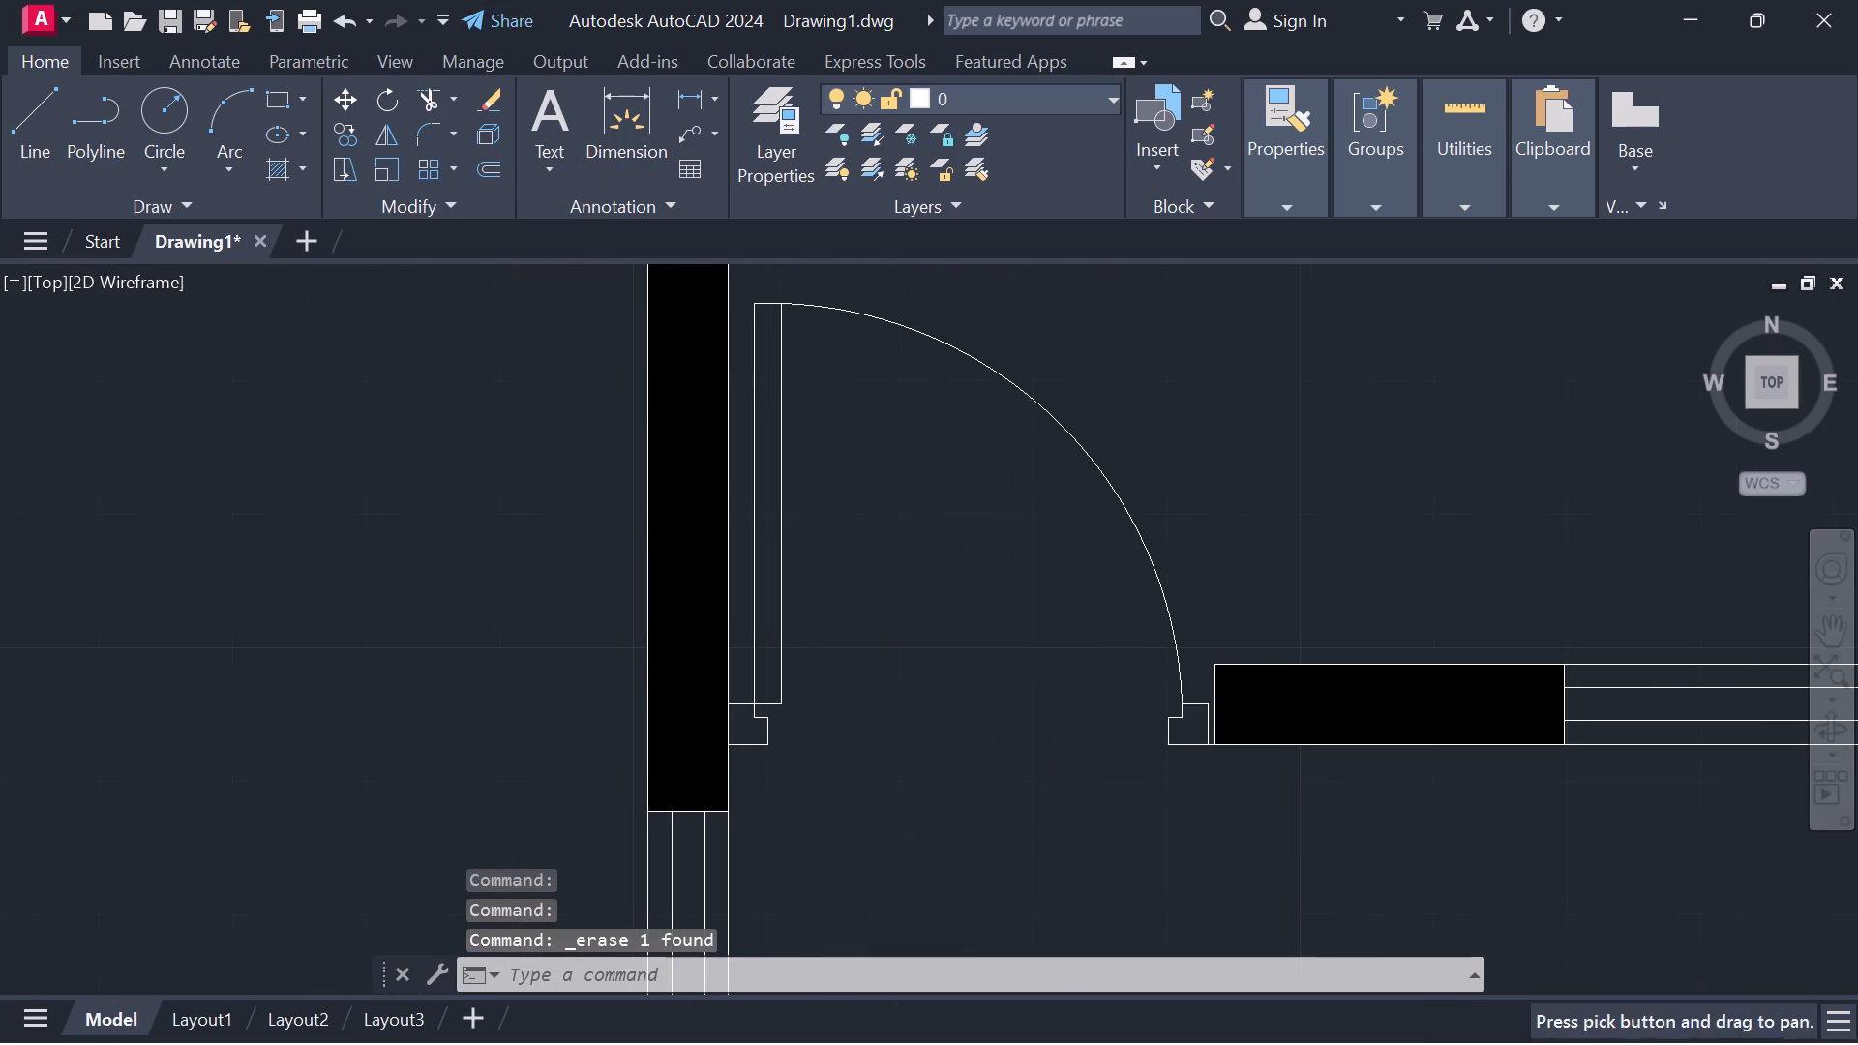
pyautogui.scroll(2, 1220, 734)
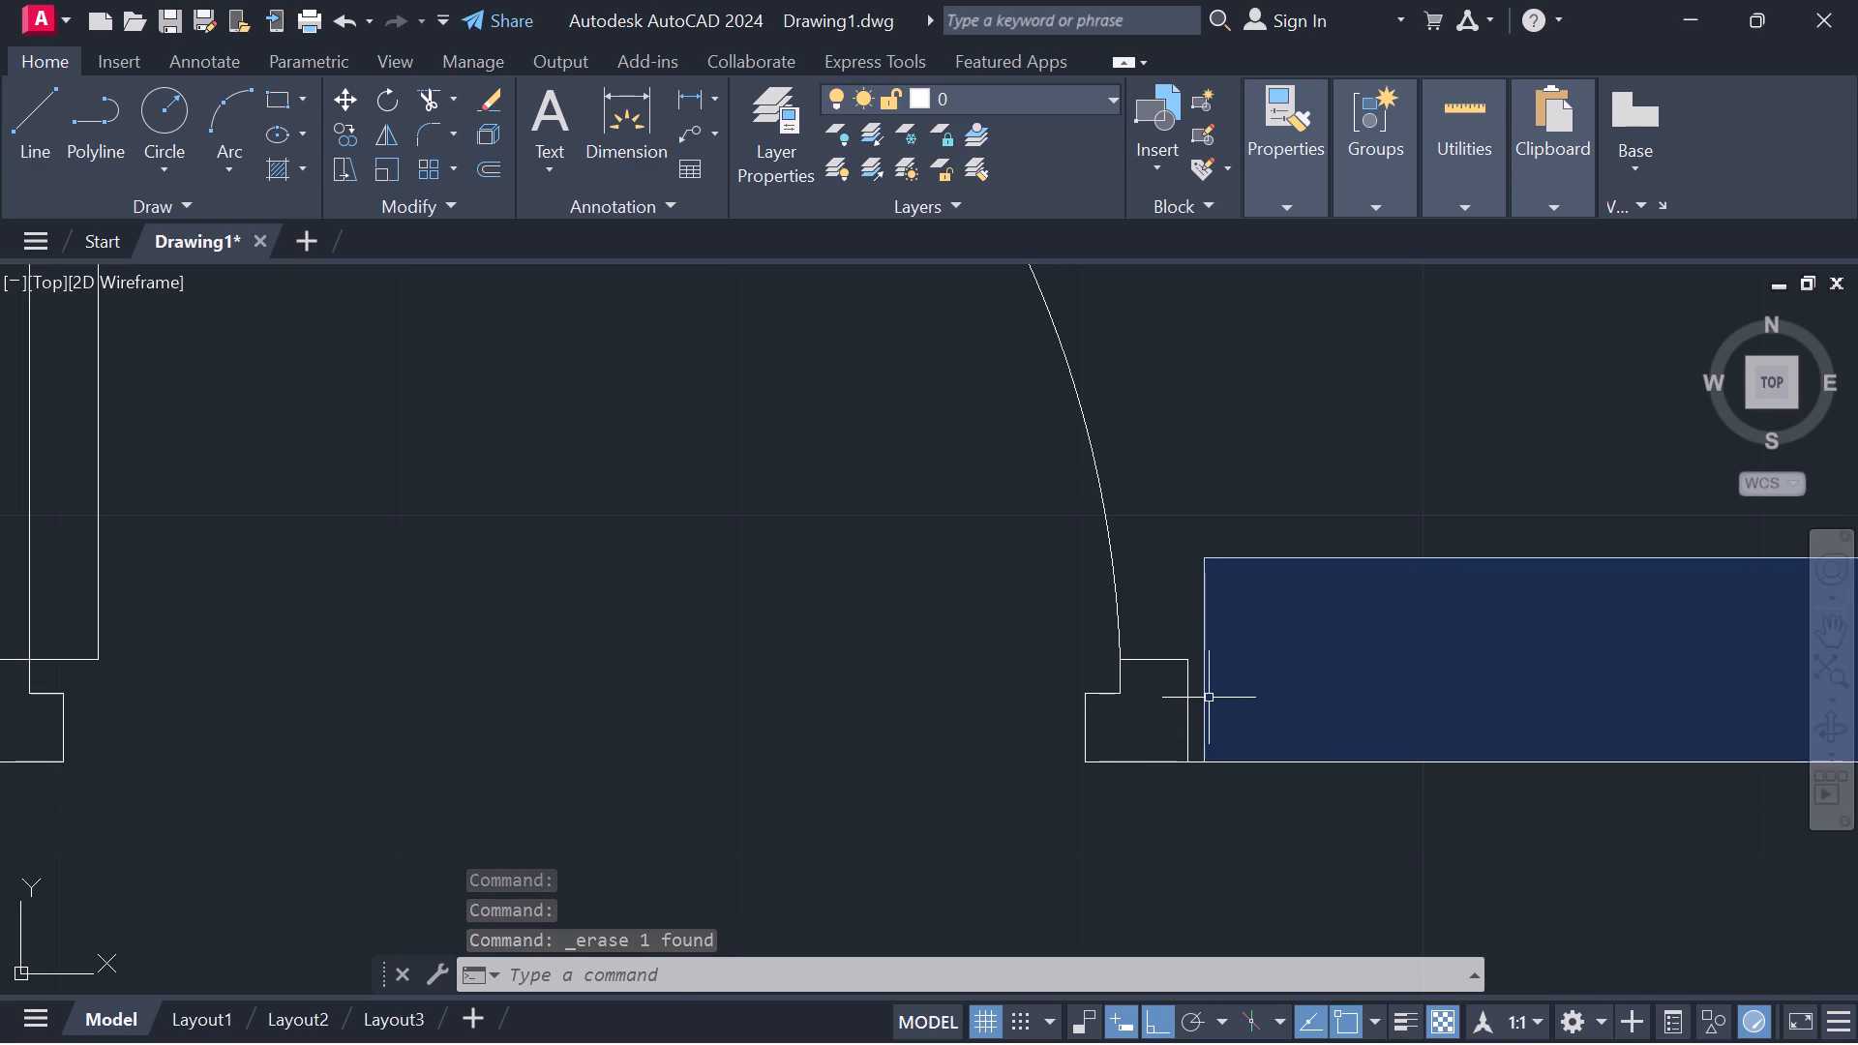
pyautogui.scroll(3, 1209, 698)
pyautogui.scroll(-1, 1172, 719)
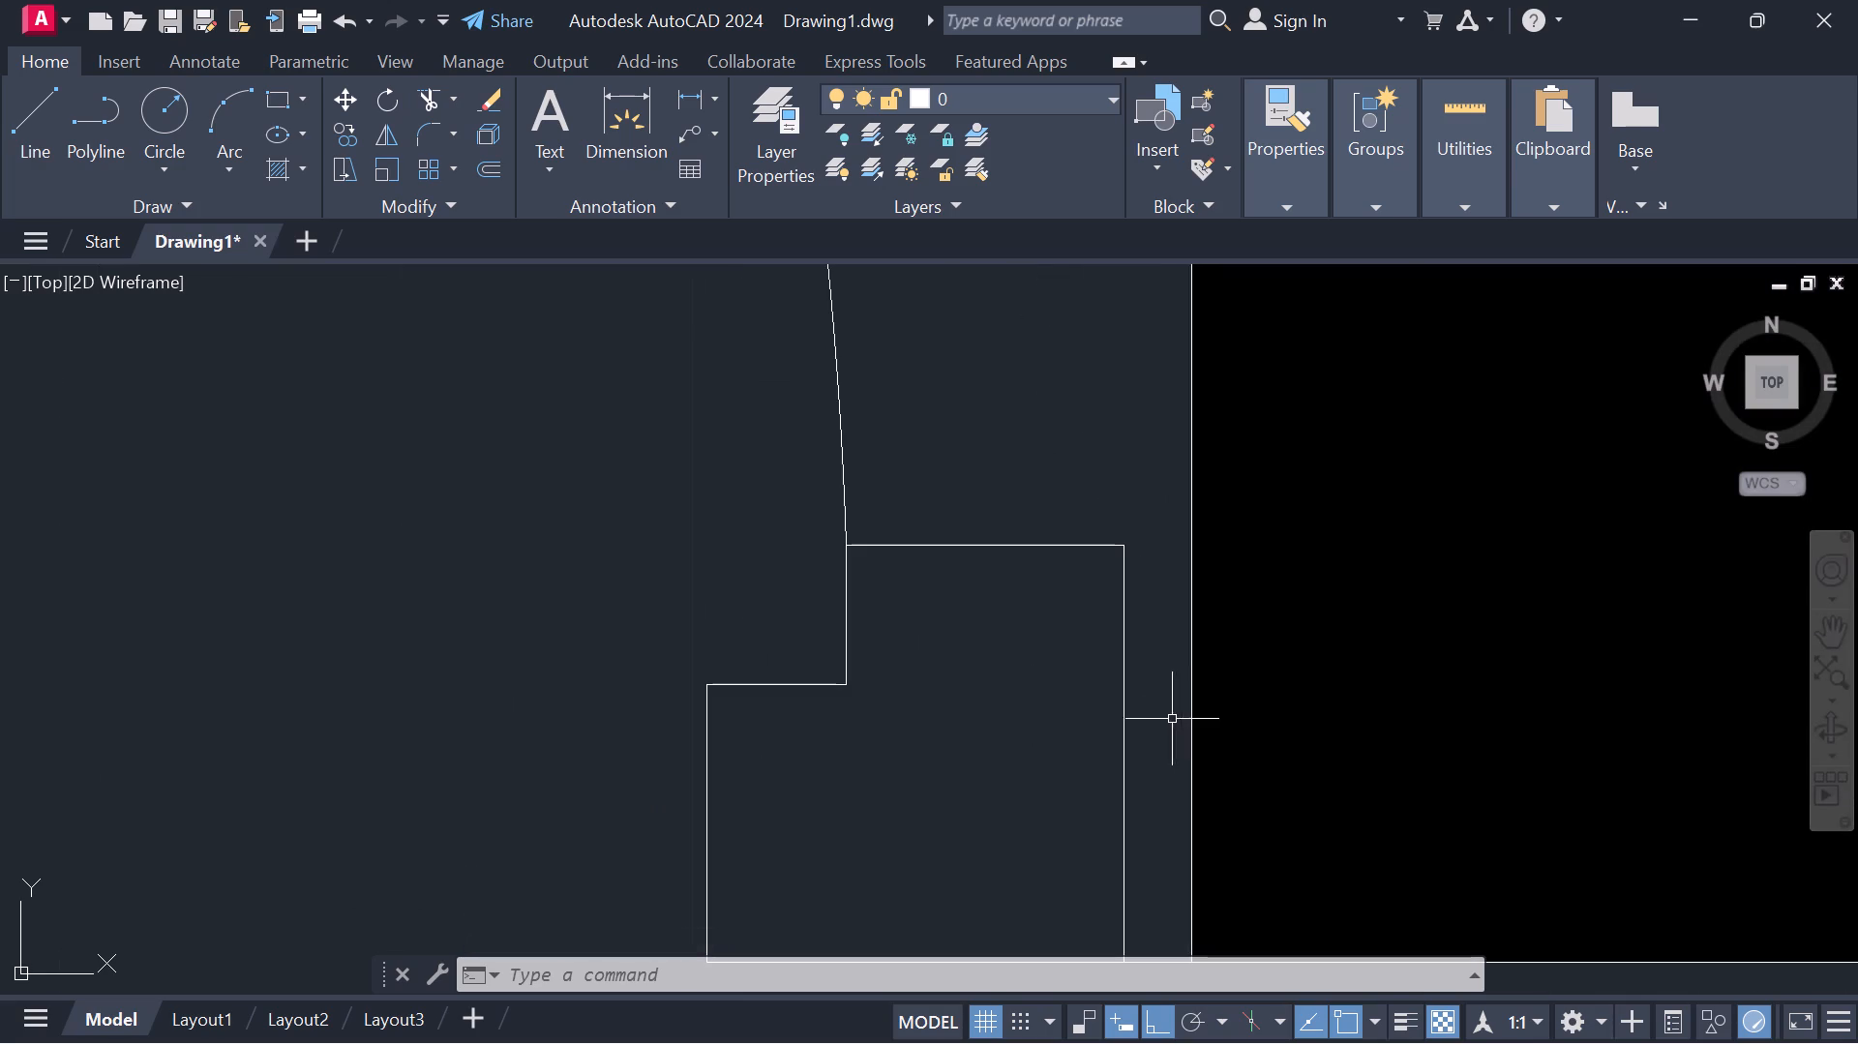
pyautogui.scroll(-2, 1172, 719)
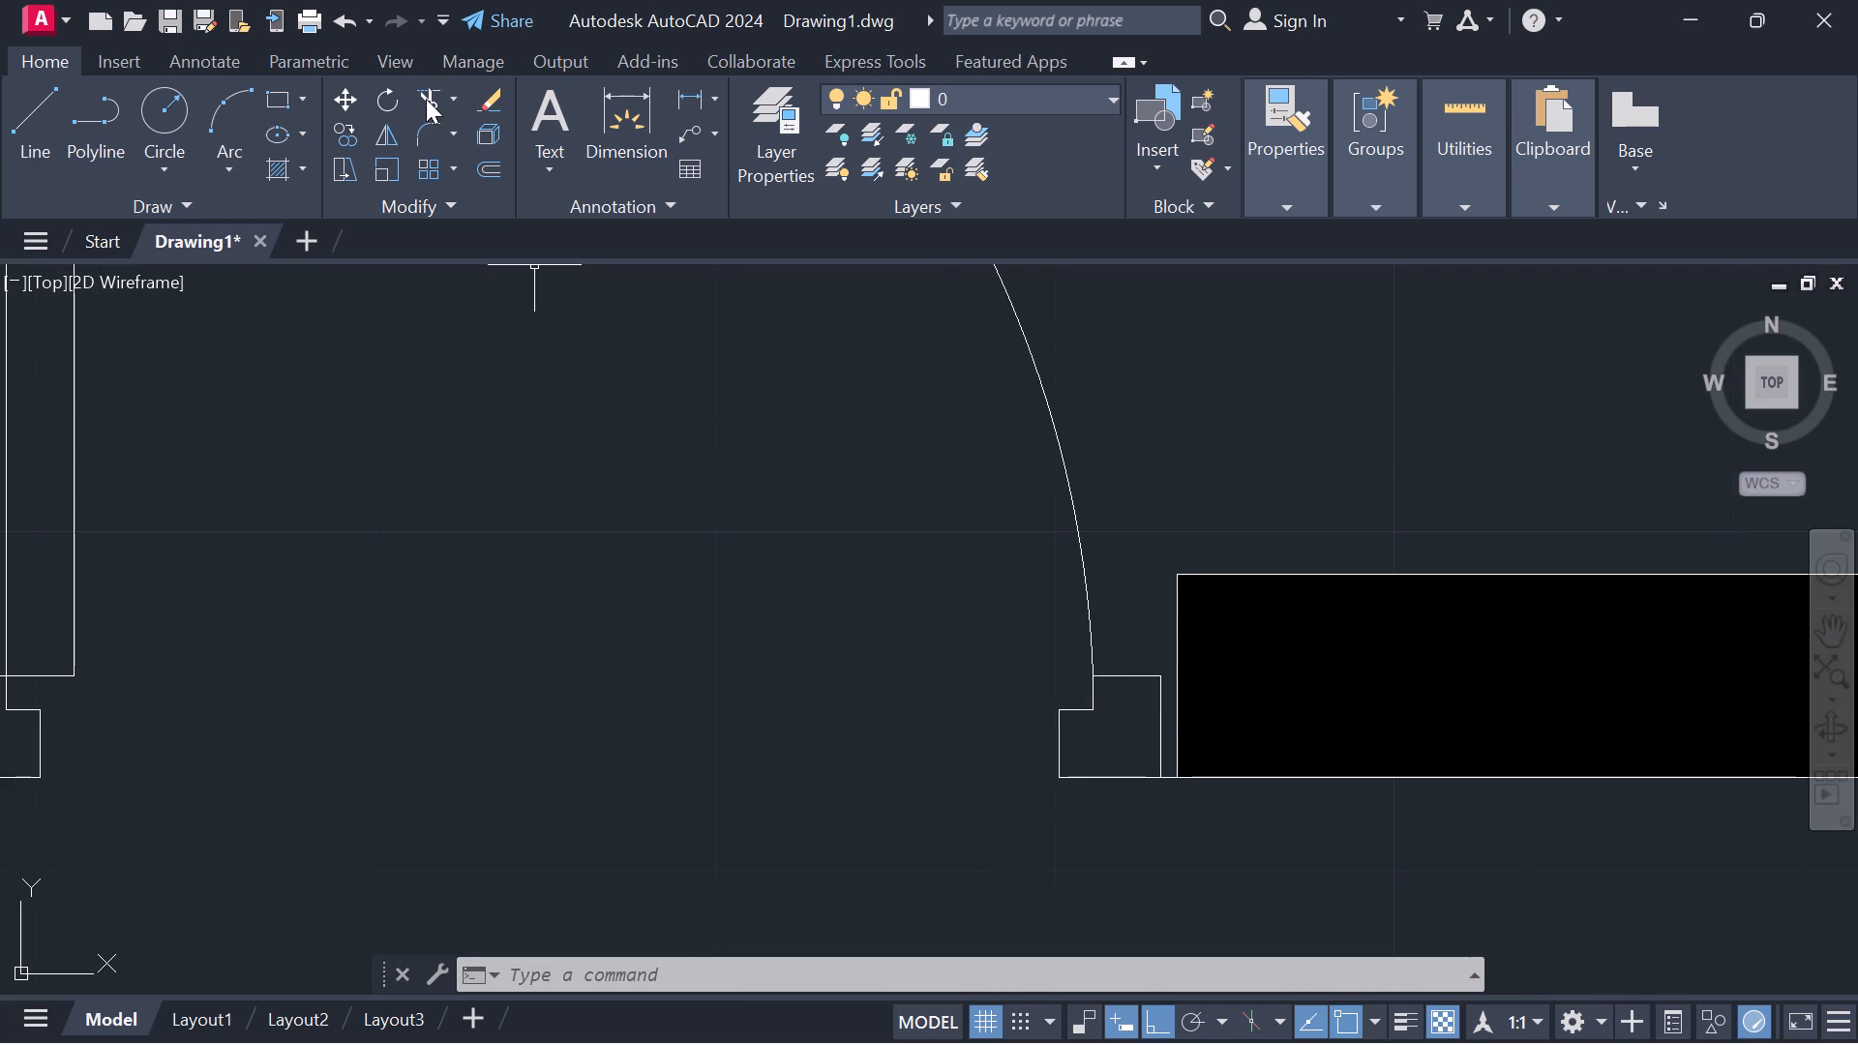
pyautogui.click(426, 99)
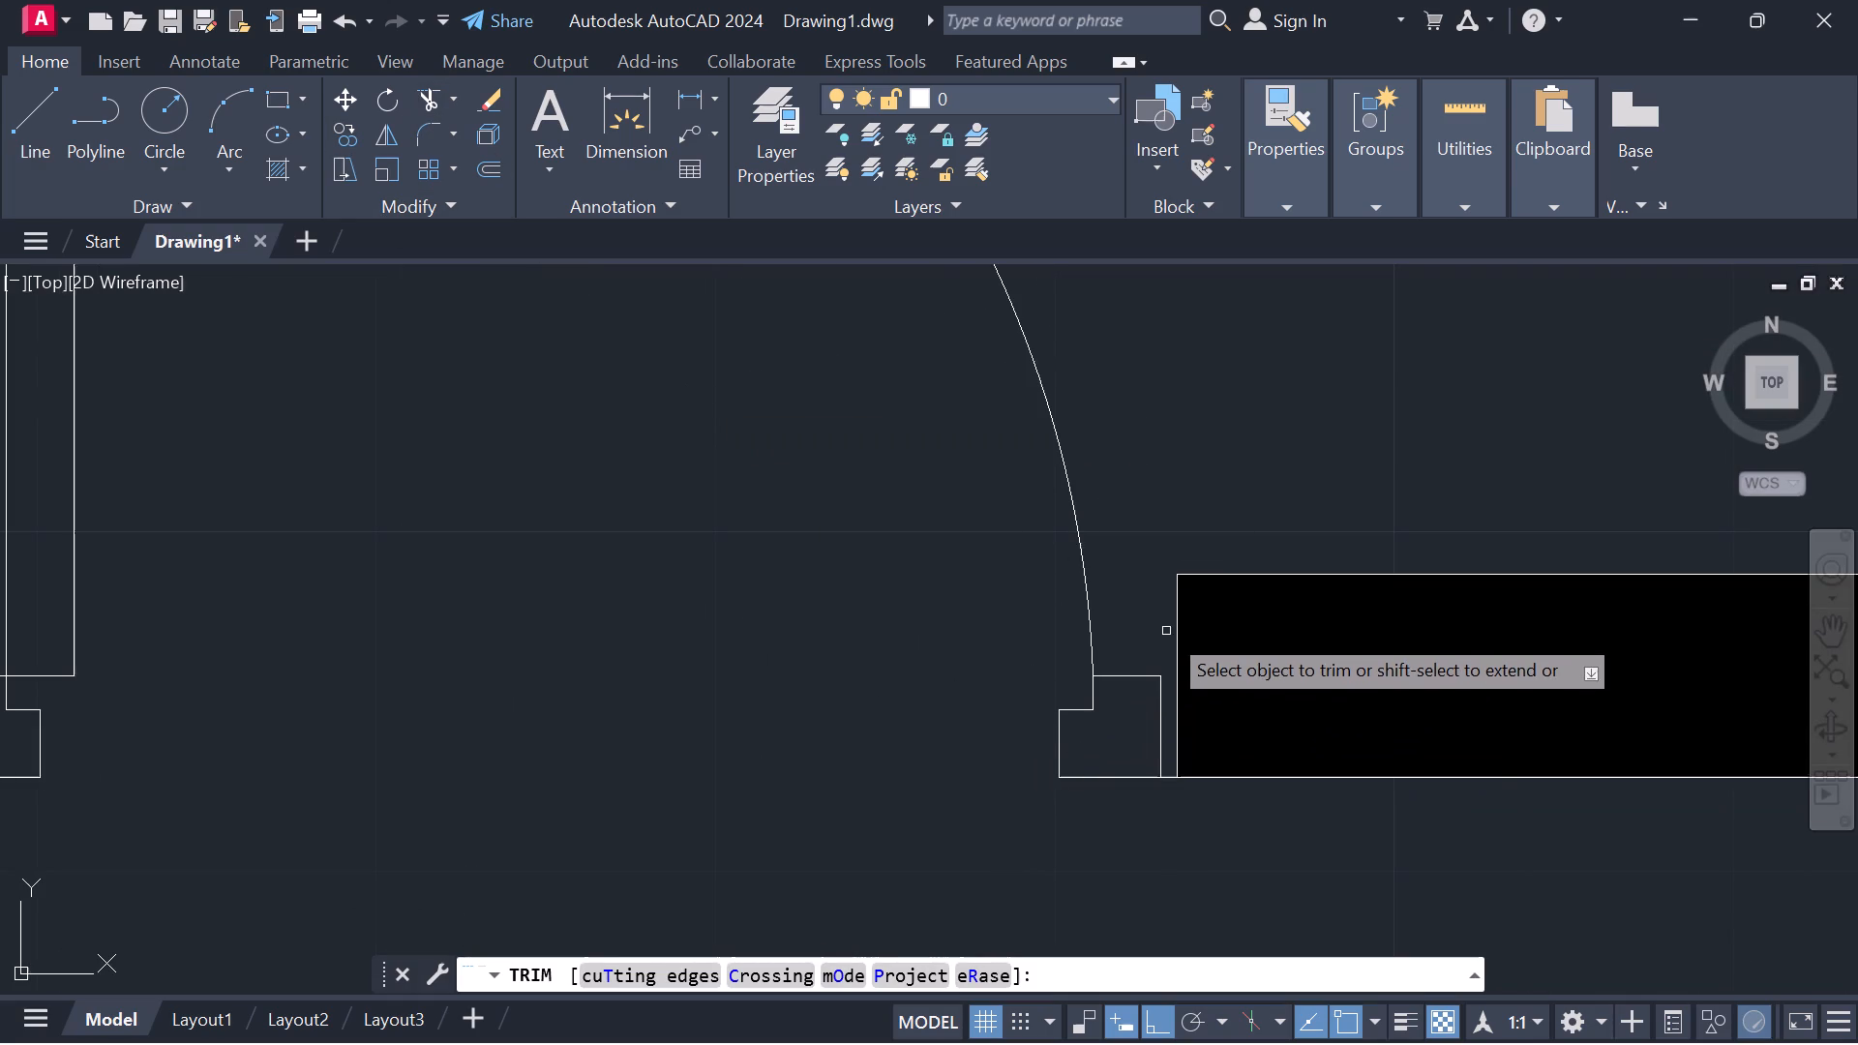
pyautogui.click(1173, 614)
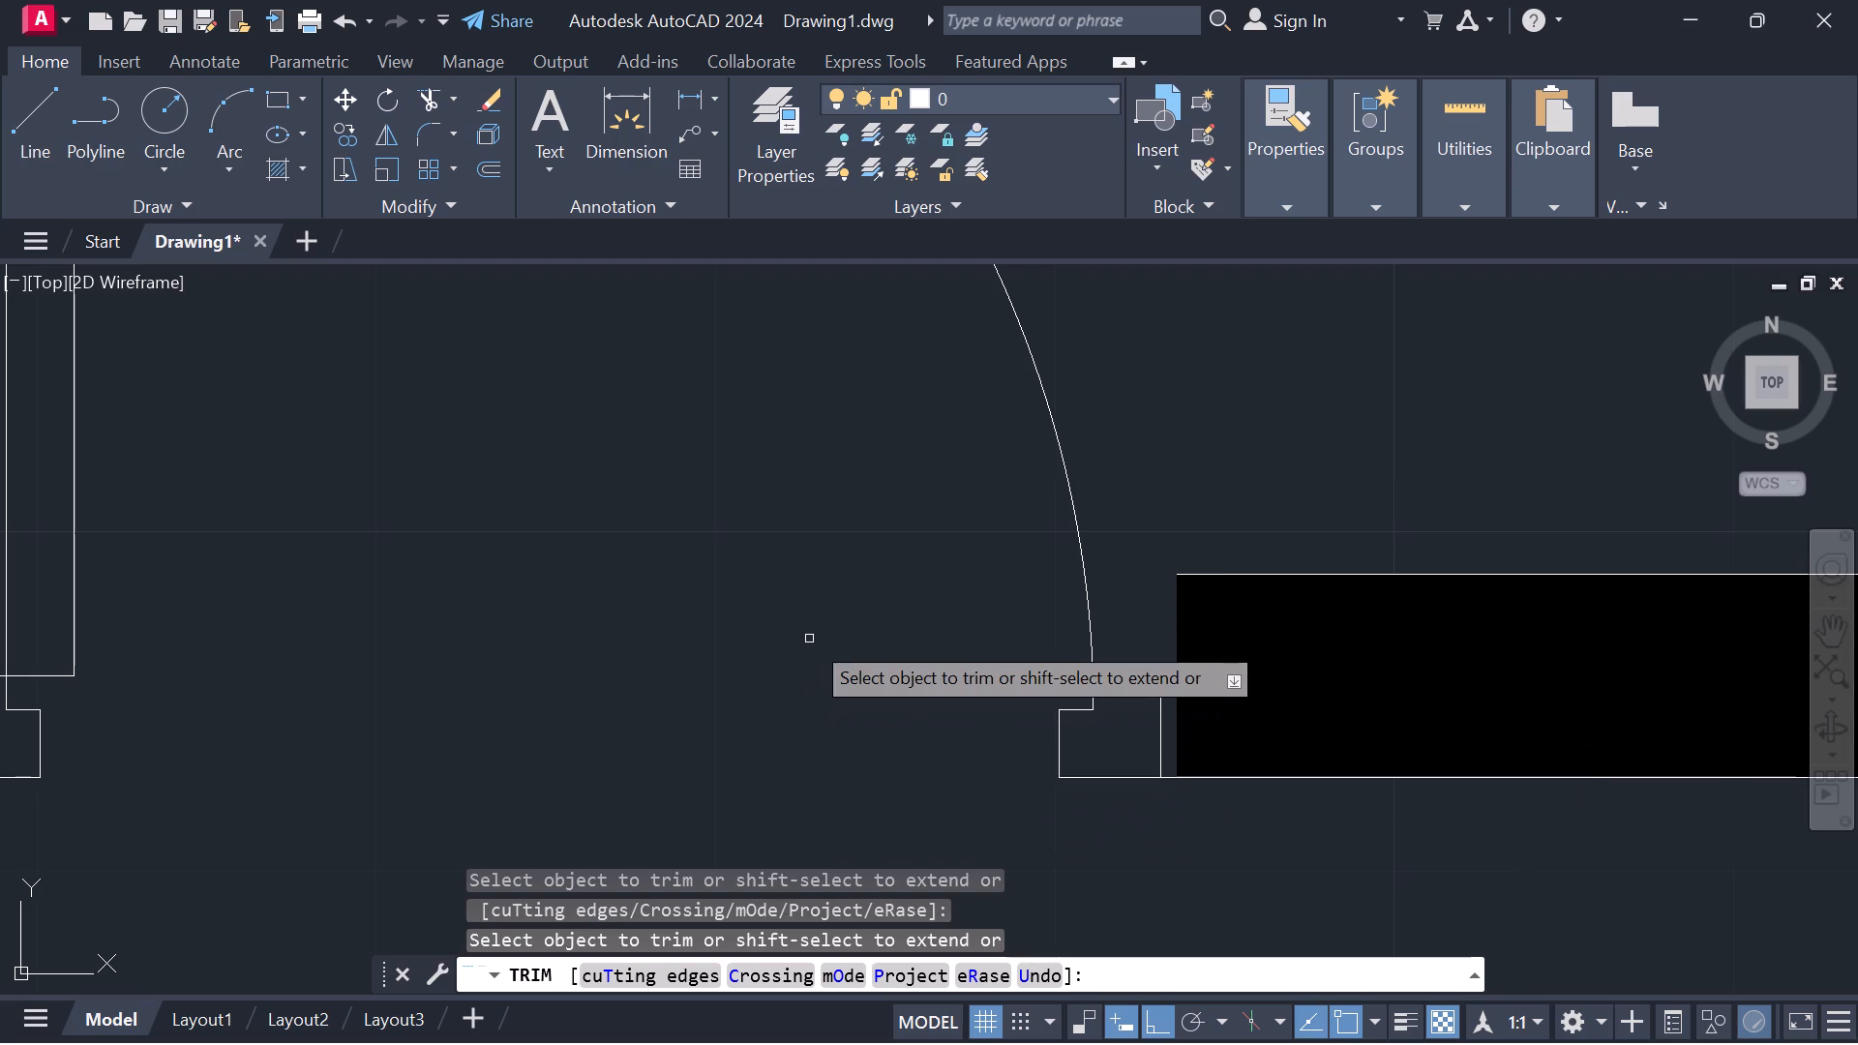
pyautogui.press('Escape')
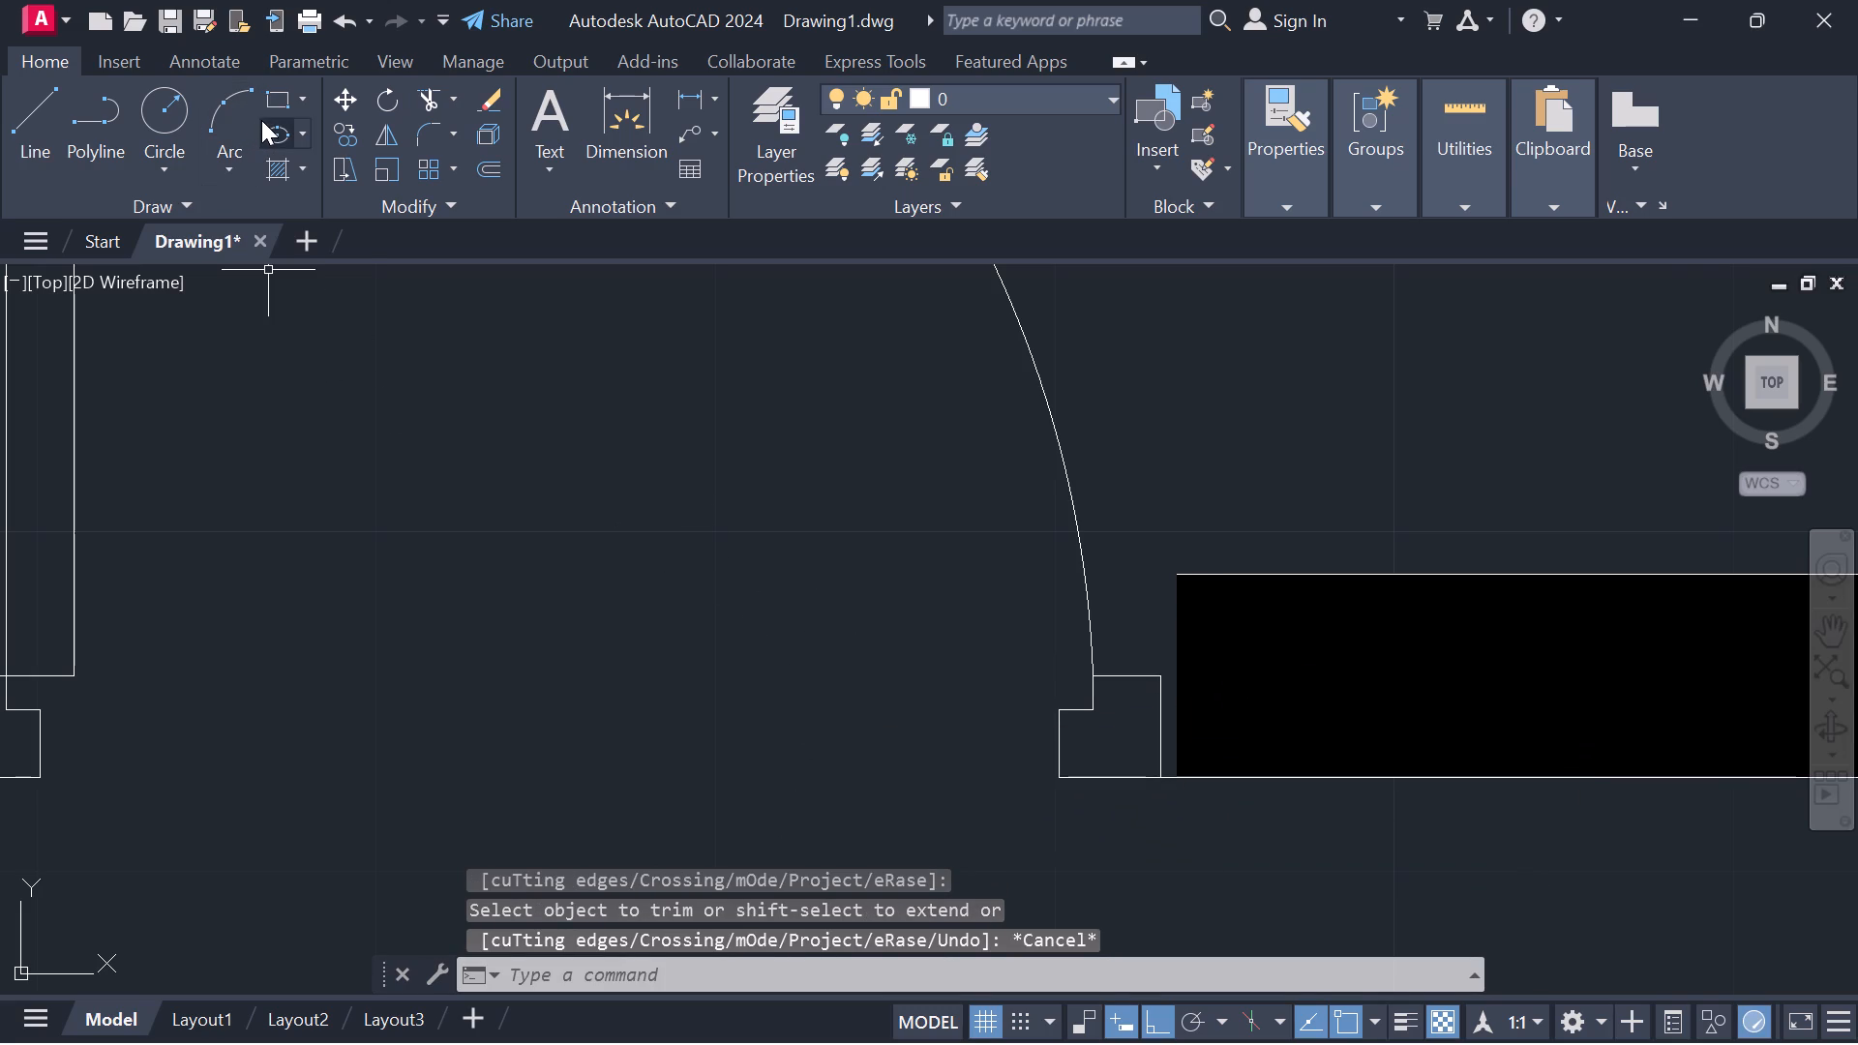
# Fillet the latch-side jamb's outer vertical edge and the short wall's upper line into a sharp corner.
pyautogui.click(419, 128)
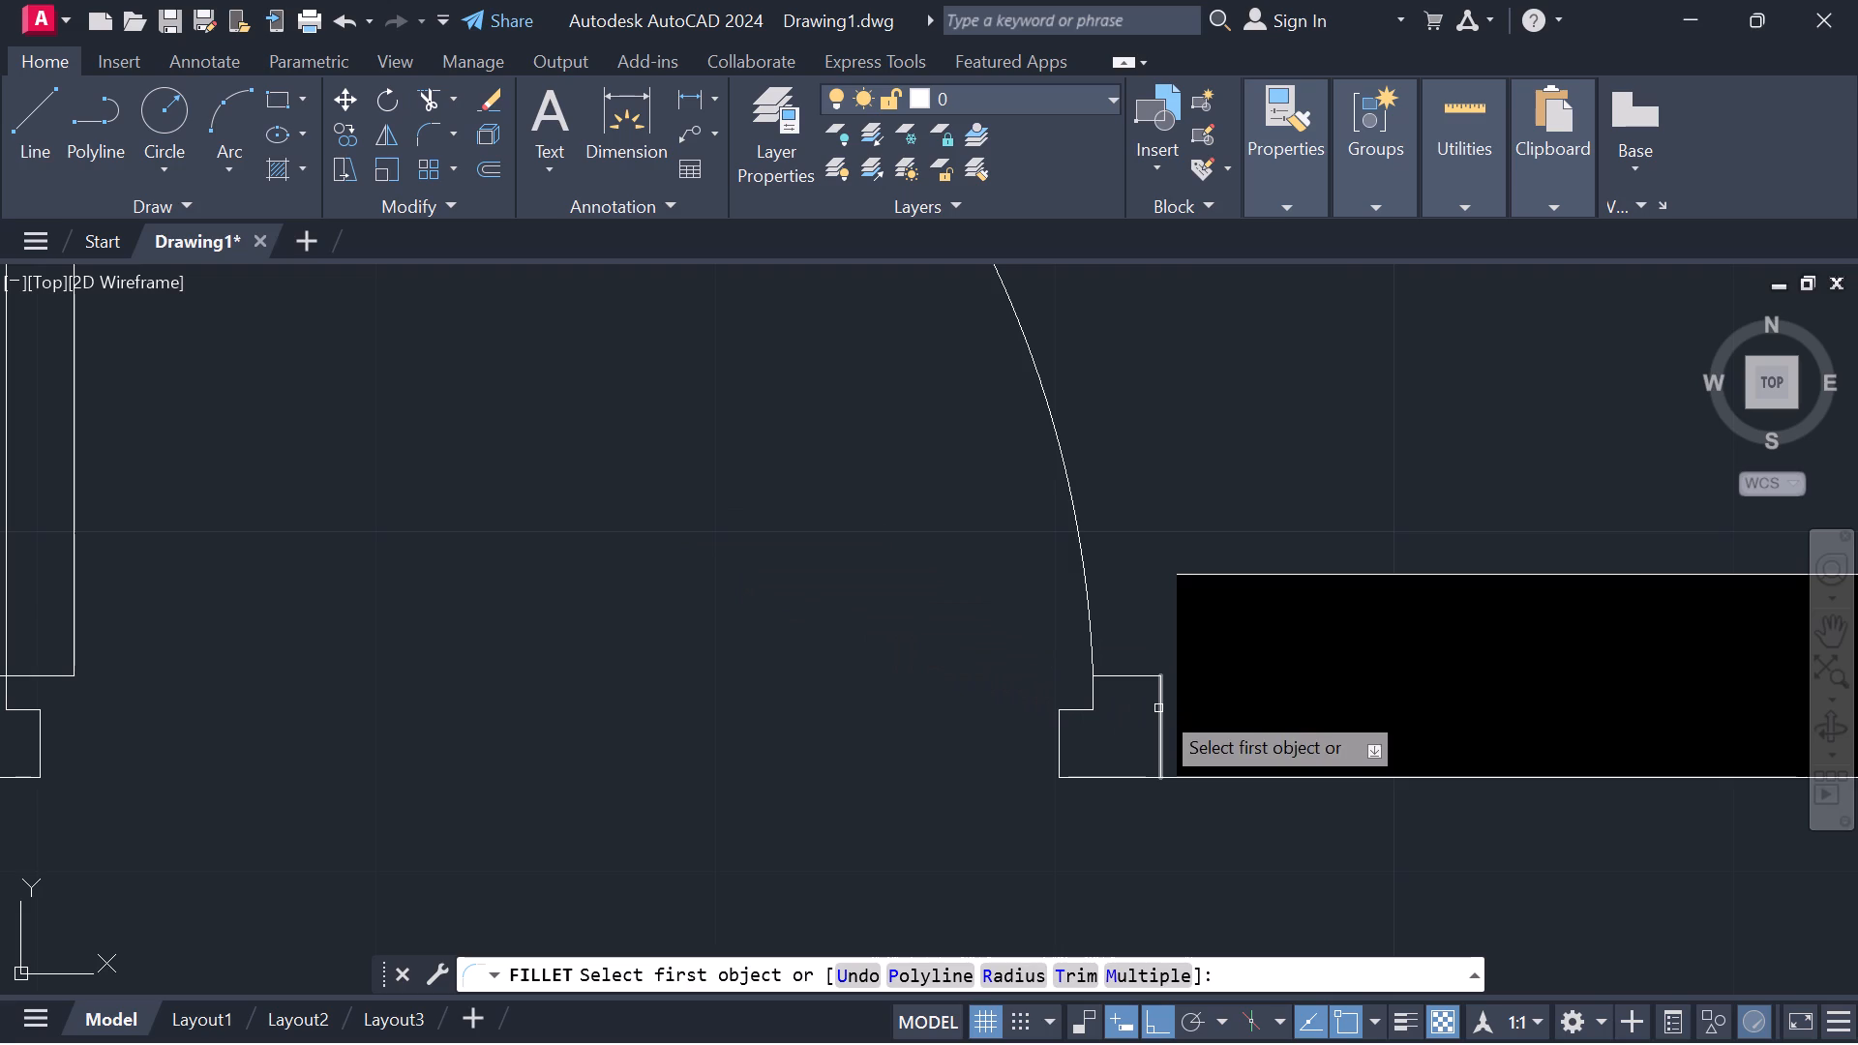
pyautogui.click(1160, 710)
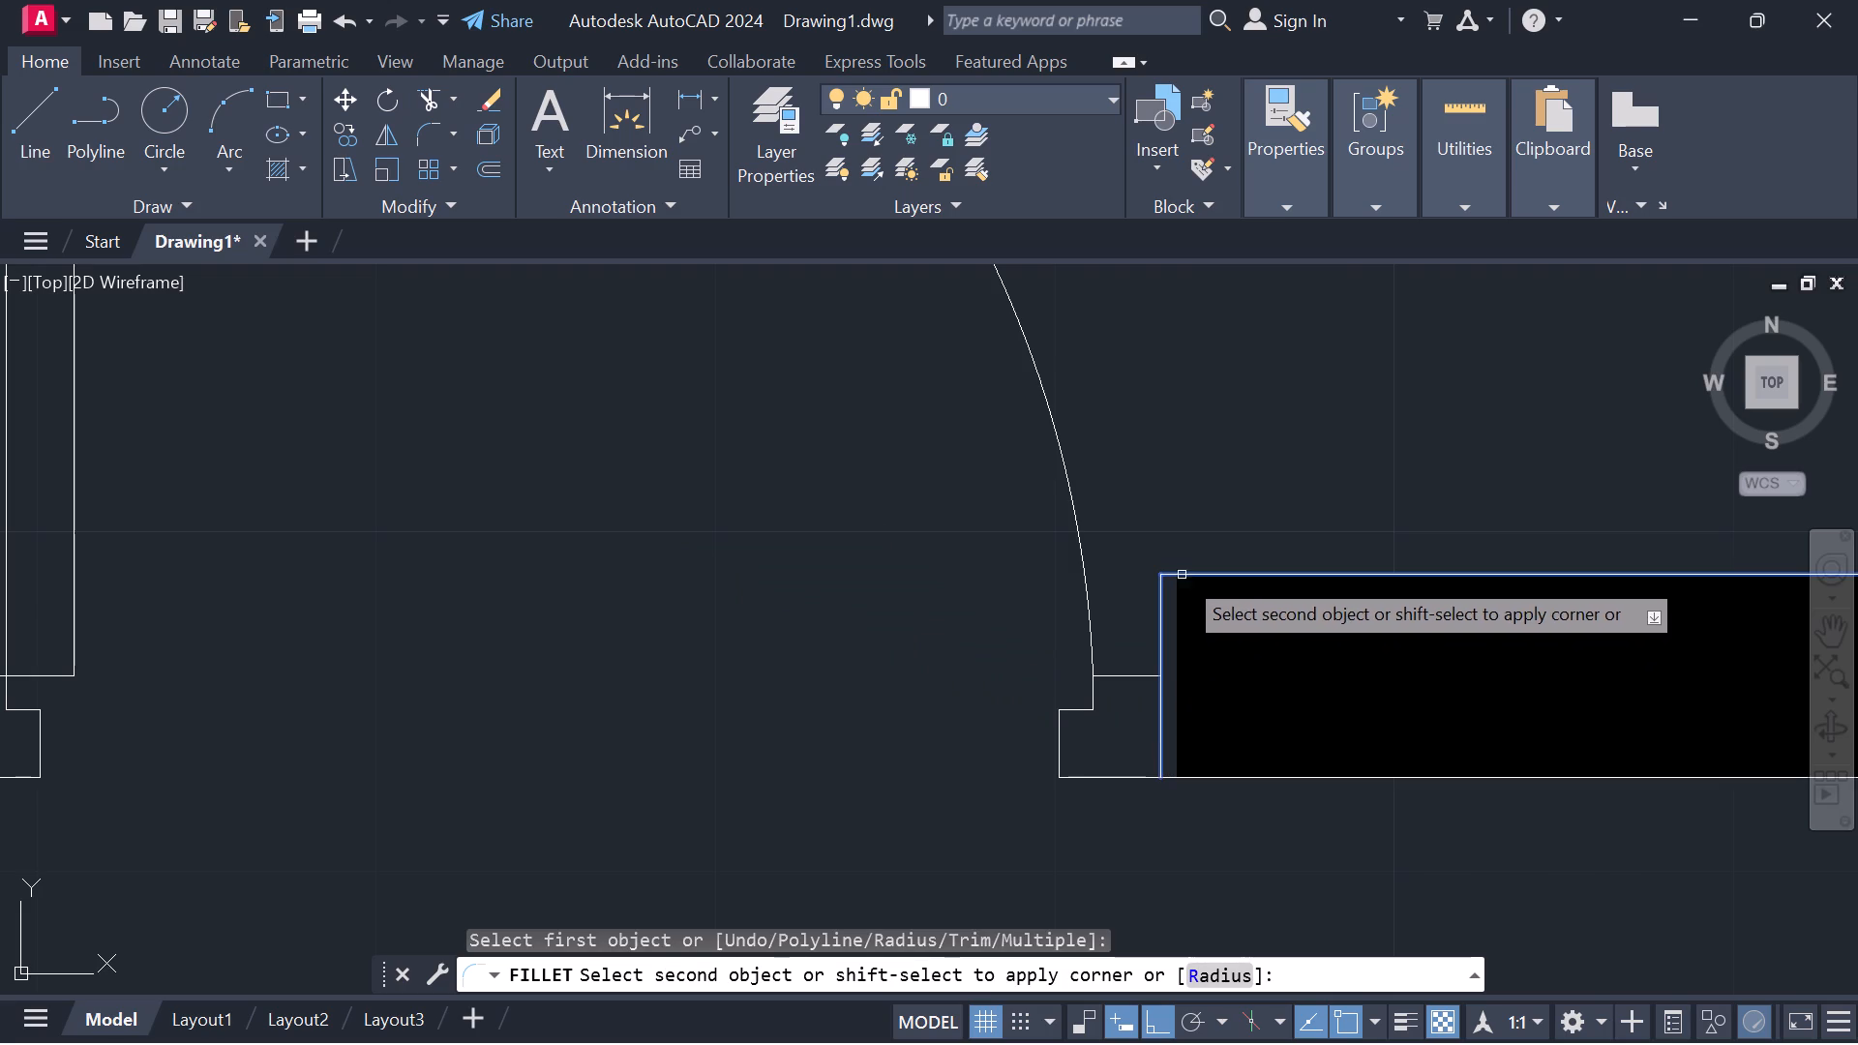
pyautogui.click(1183, 572)
pyautogui.press('Escape')
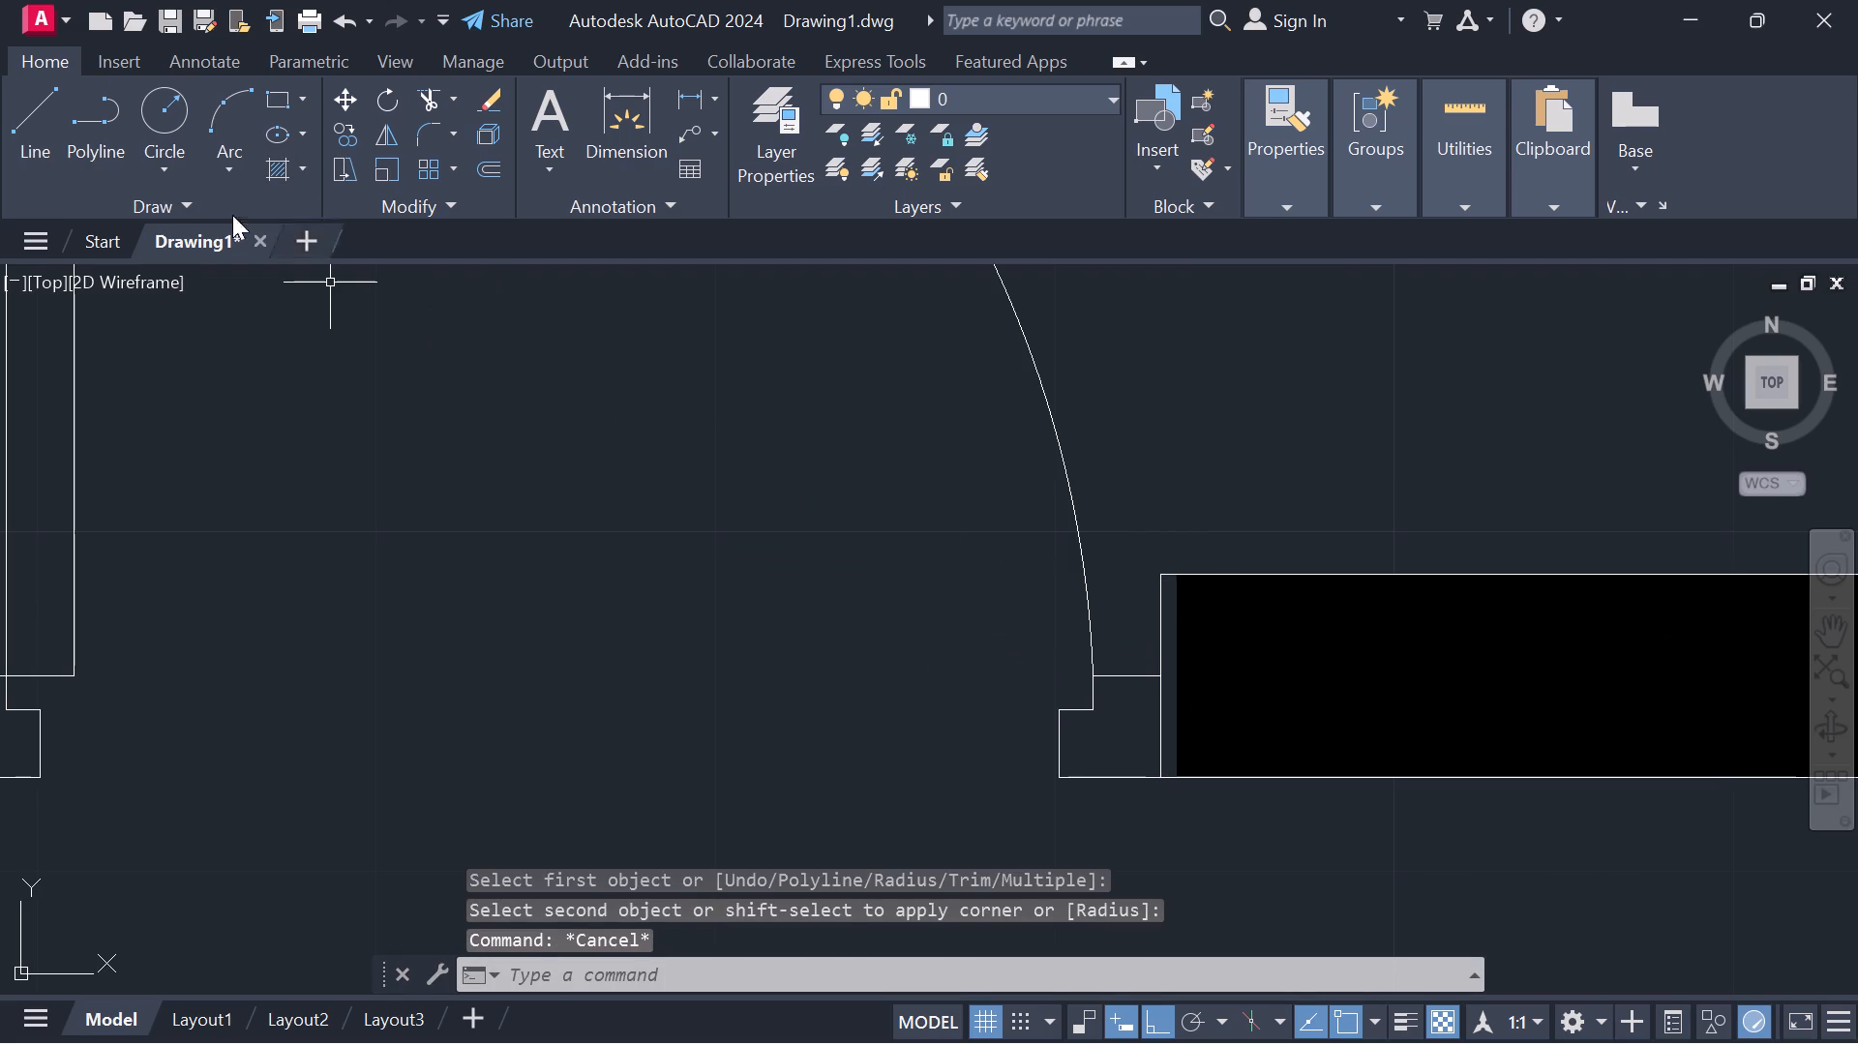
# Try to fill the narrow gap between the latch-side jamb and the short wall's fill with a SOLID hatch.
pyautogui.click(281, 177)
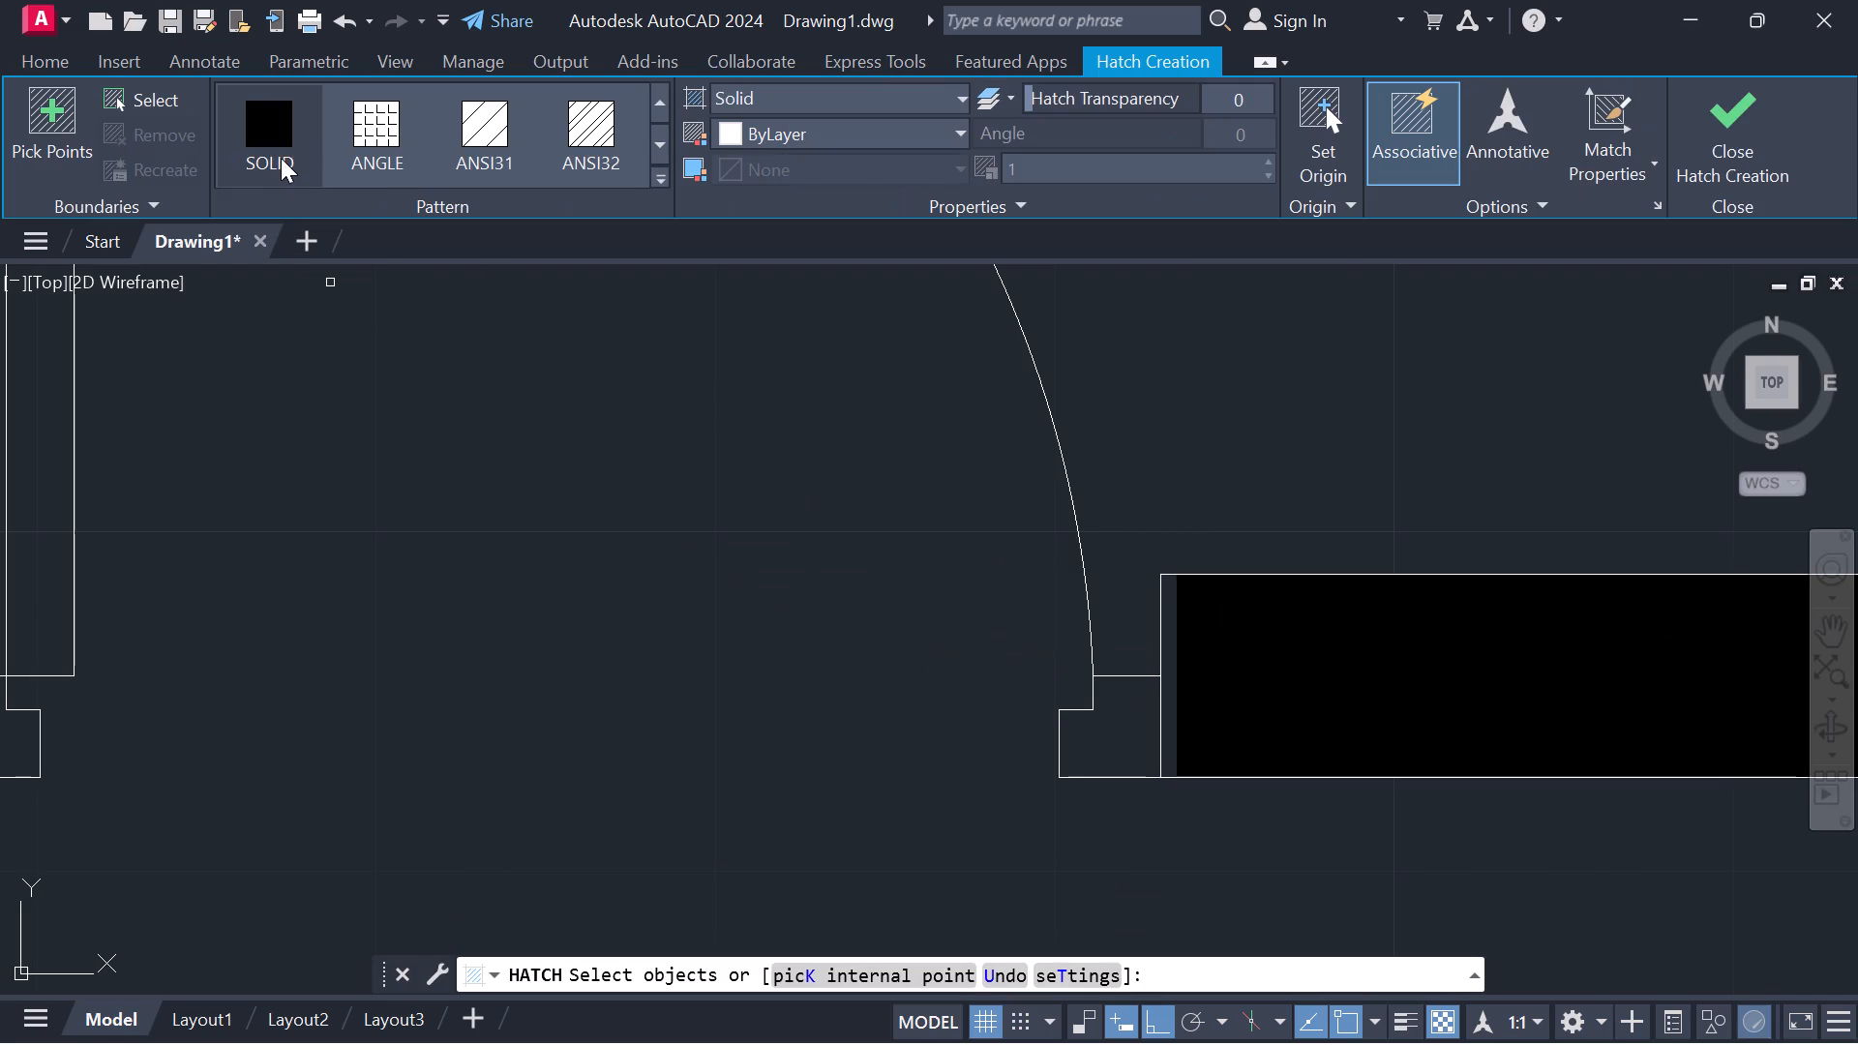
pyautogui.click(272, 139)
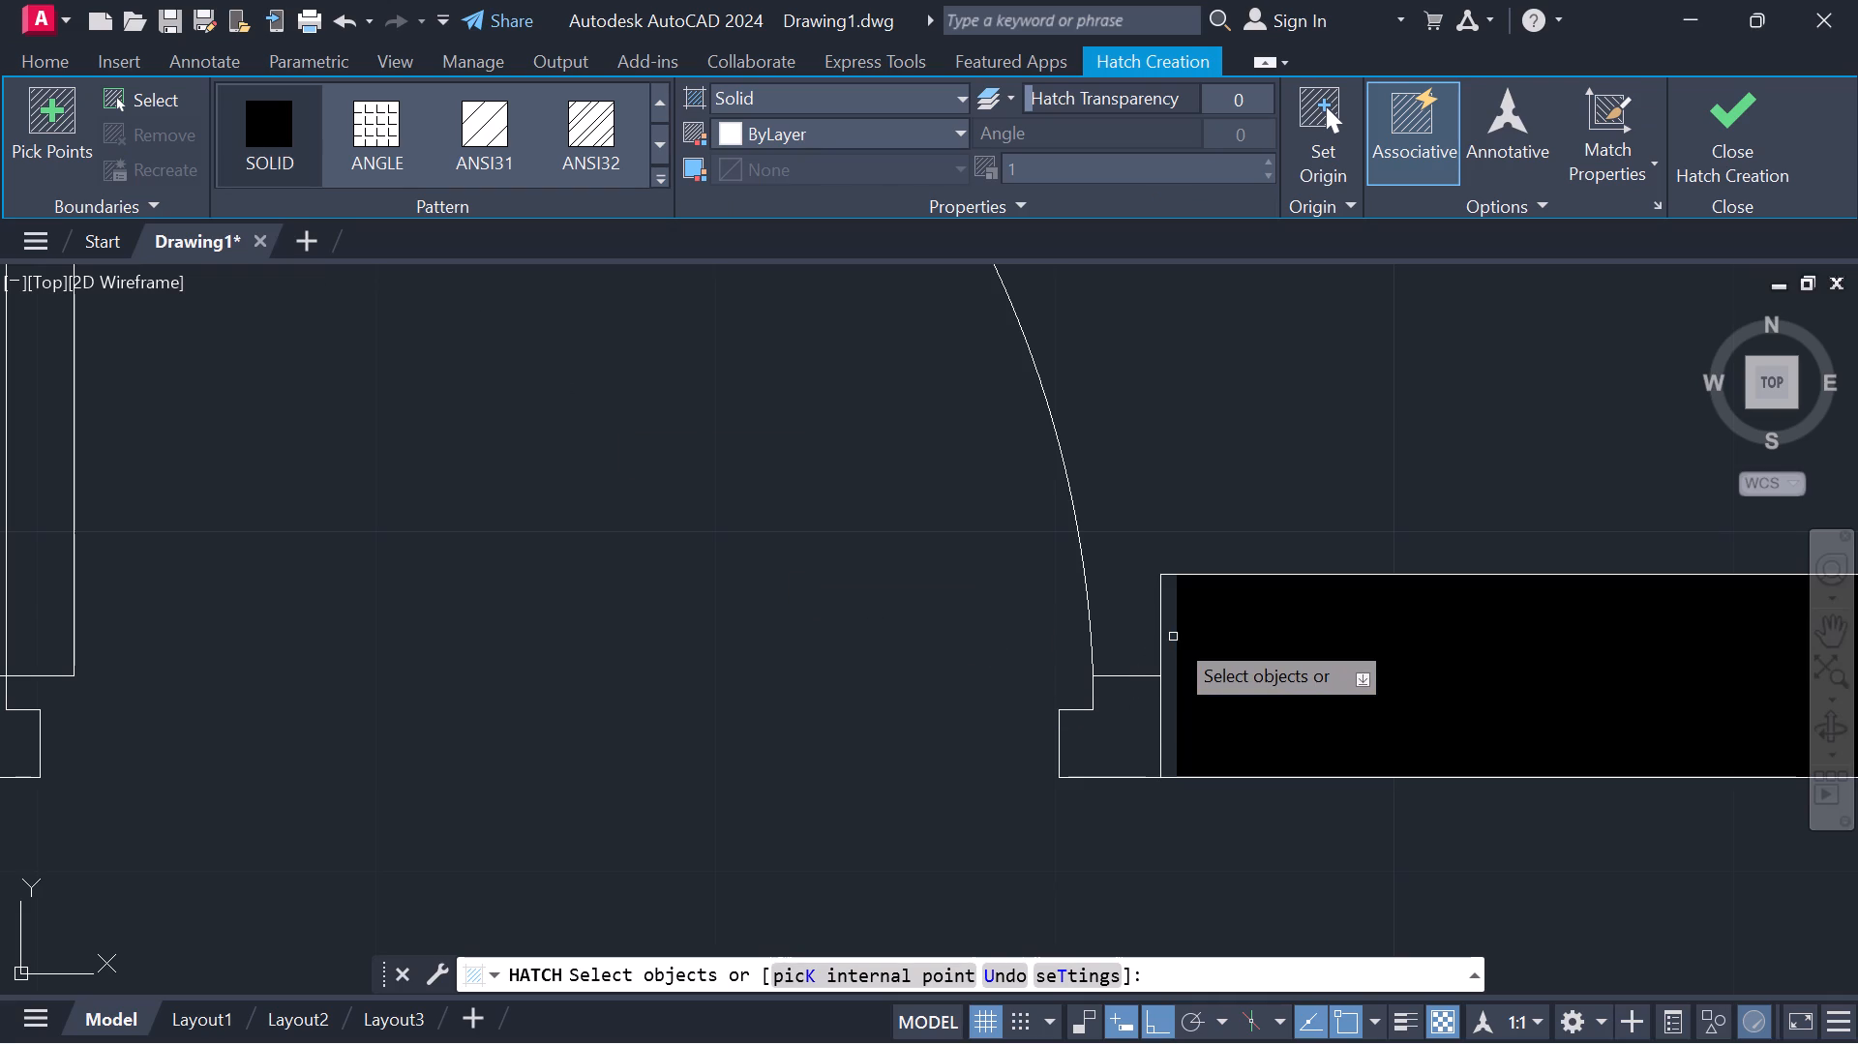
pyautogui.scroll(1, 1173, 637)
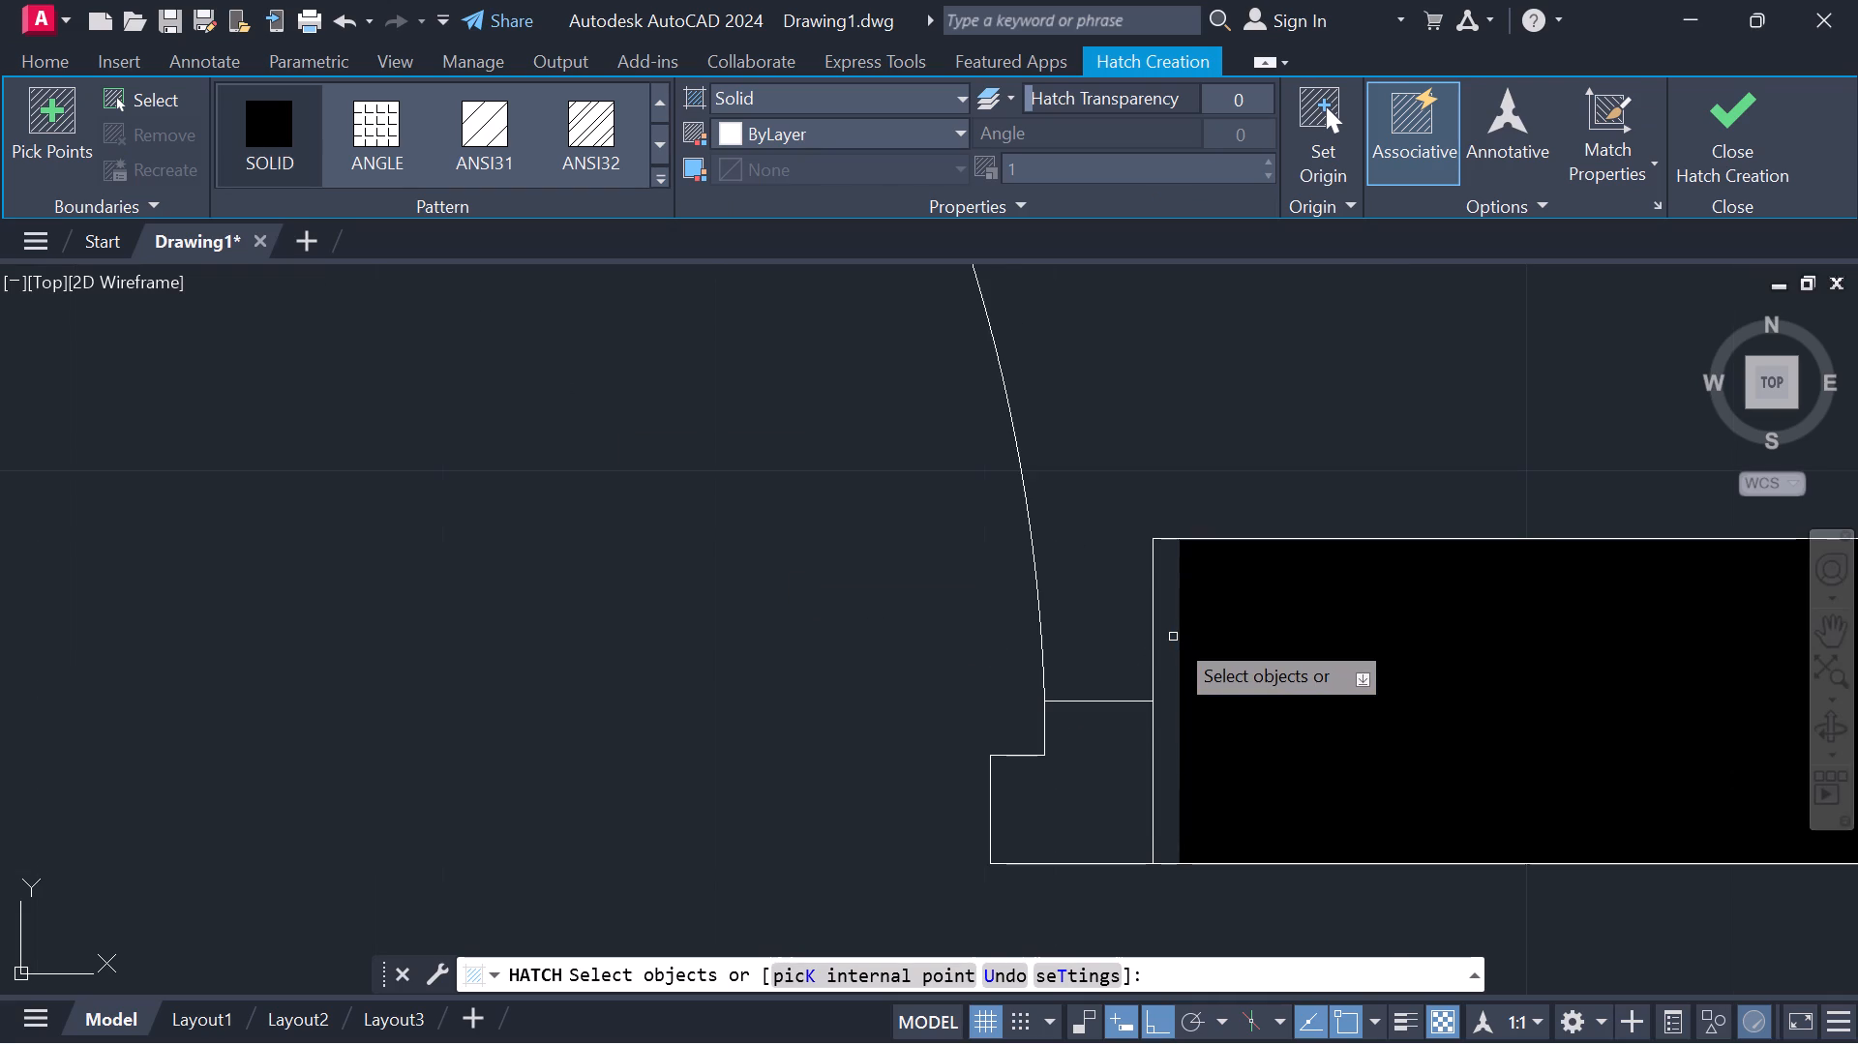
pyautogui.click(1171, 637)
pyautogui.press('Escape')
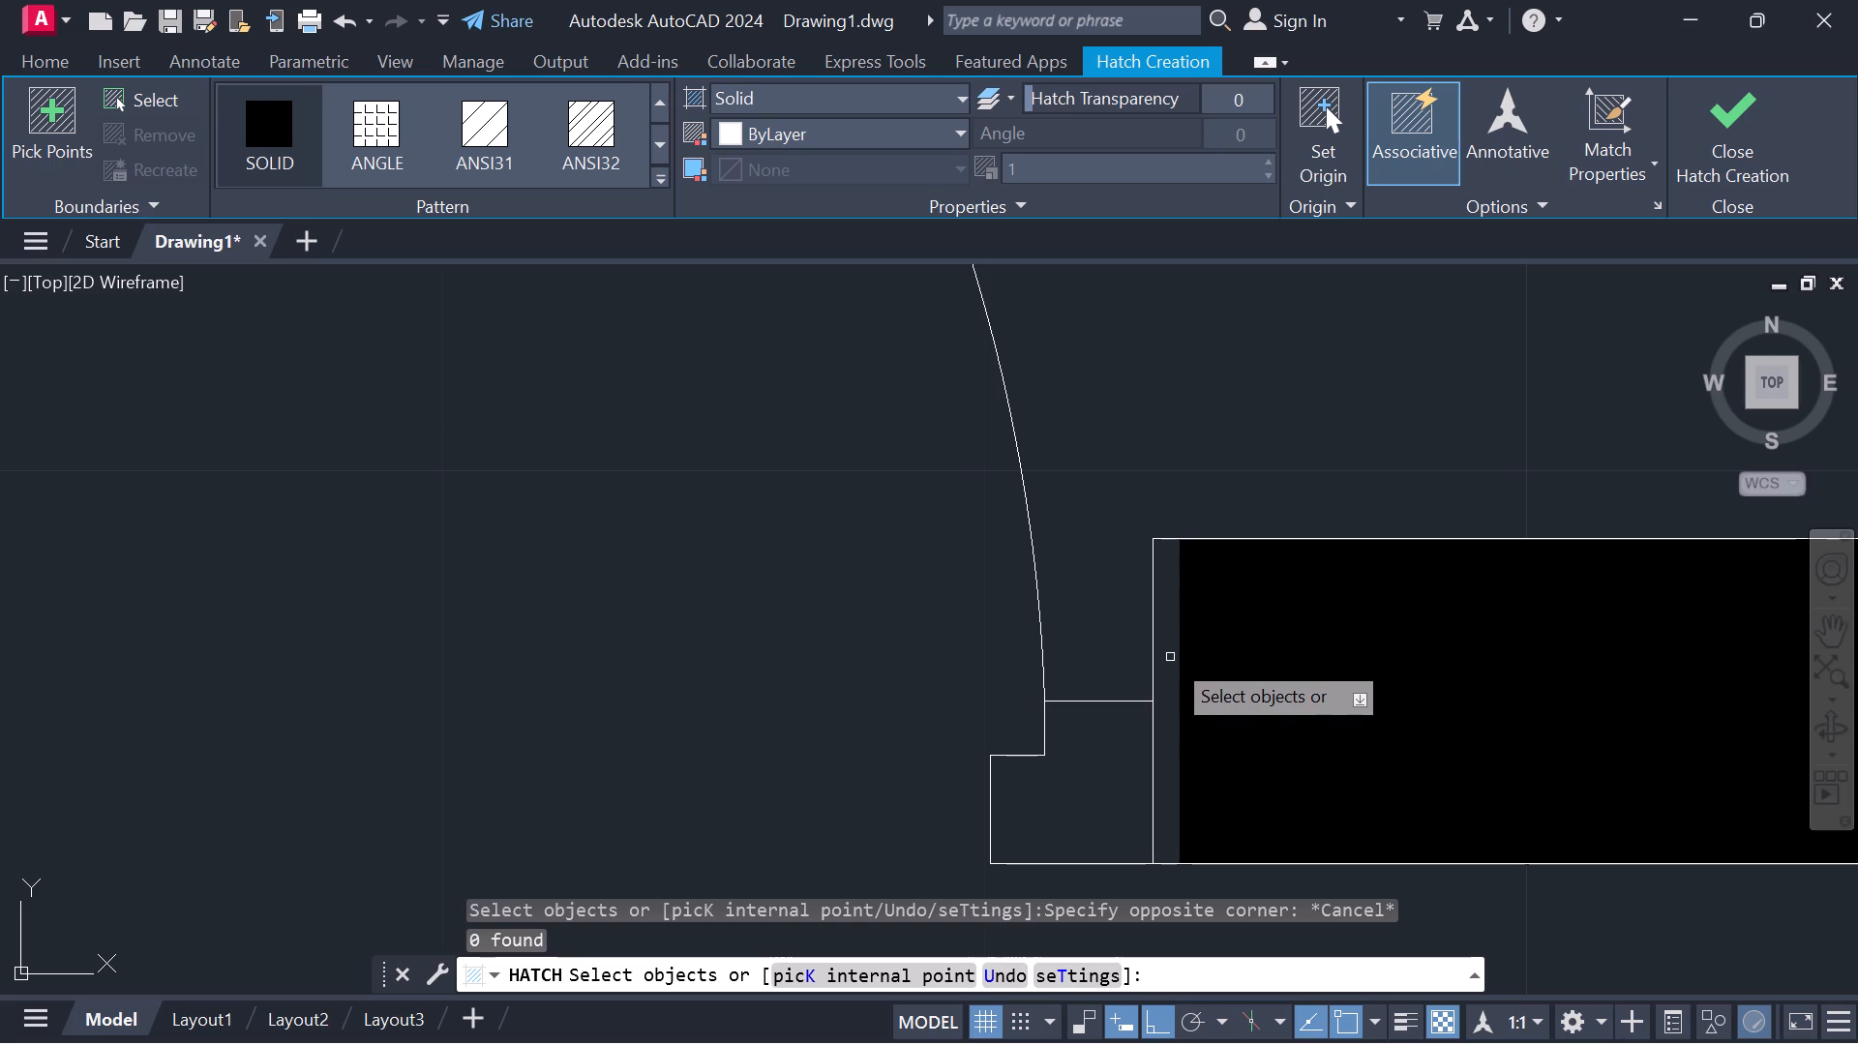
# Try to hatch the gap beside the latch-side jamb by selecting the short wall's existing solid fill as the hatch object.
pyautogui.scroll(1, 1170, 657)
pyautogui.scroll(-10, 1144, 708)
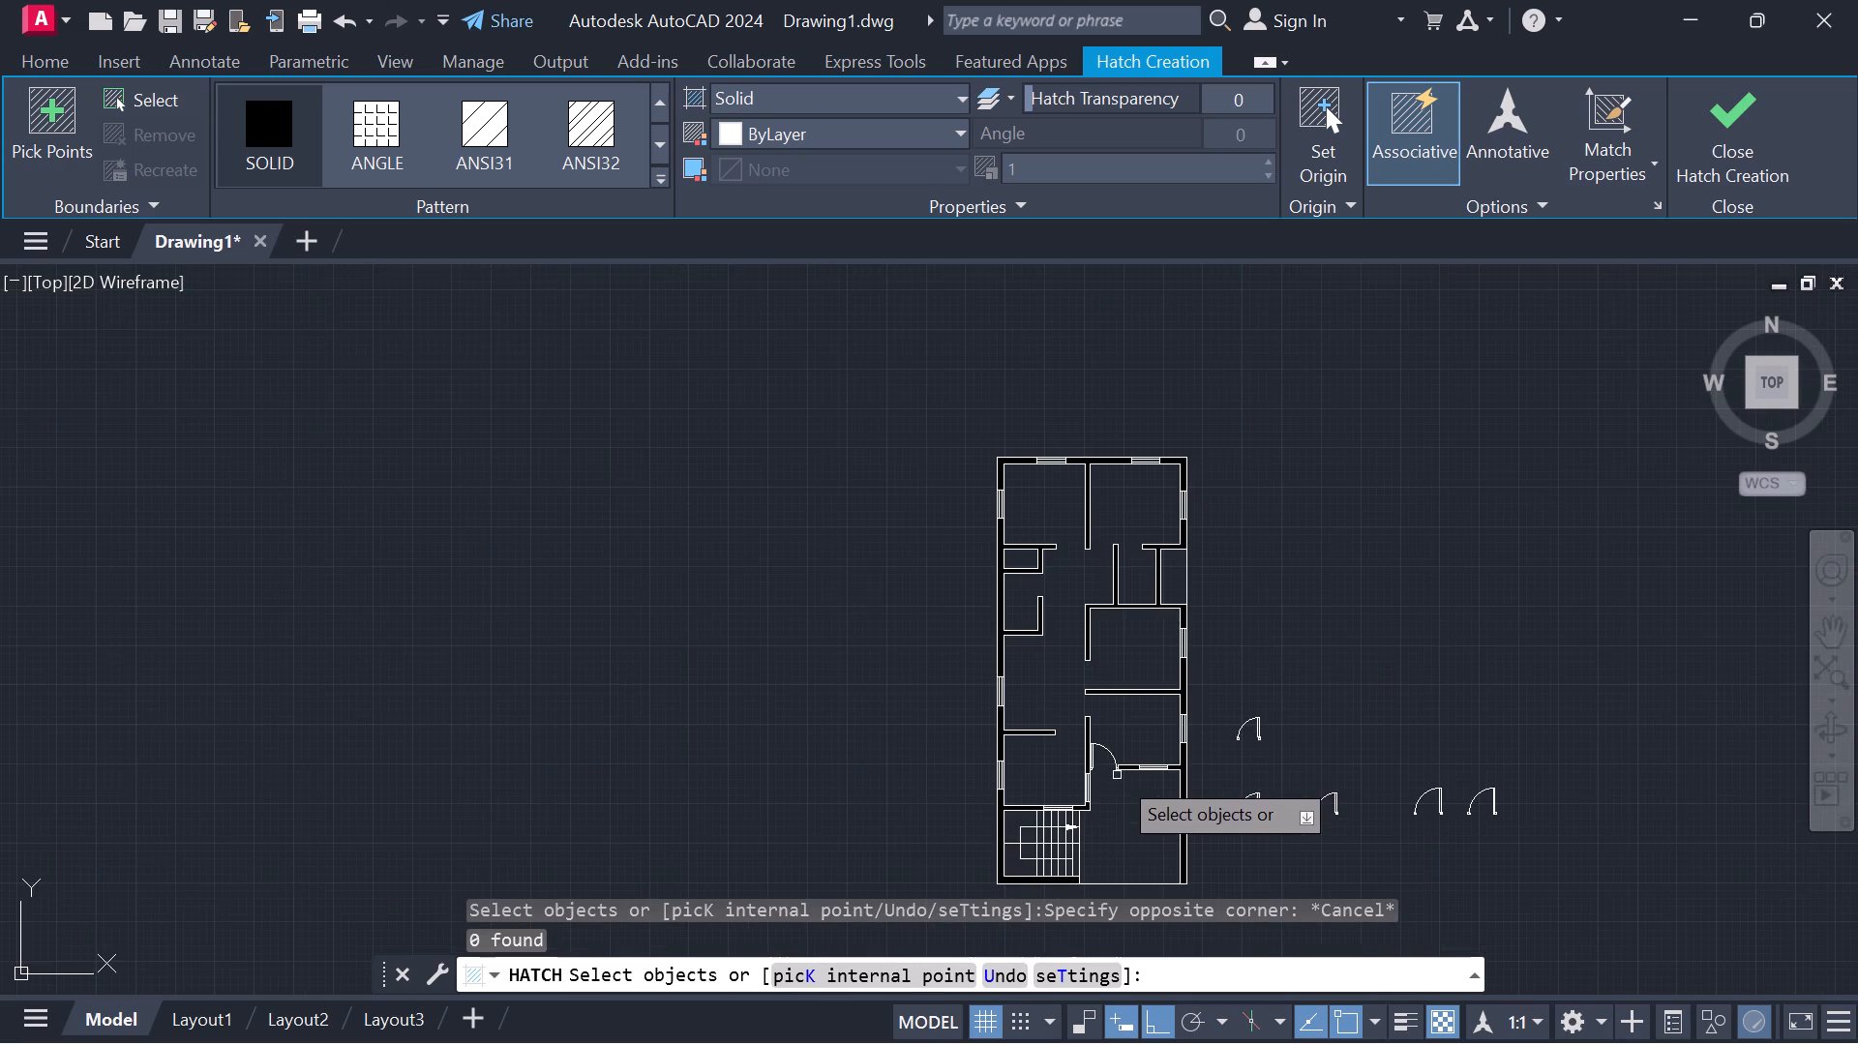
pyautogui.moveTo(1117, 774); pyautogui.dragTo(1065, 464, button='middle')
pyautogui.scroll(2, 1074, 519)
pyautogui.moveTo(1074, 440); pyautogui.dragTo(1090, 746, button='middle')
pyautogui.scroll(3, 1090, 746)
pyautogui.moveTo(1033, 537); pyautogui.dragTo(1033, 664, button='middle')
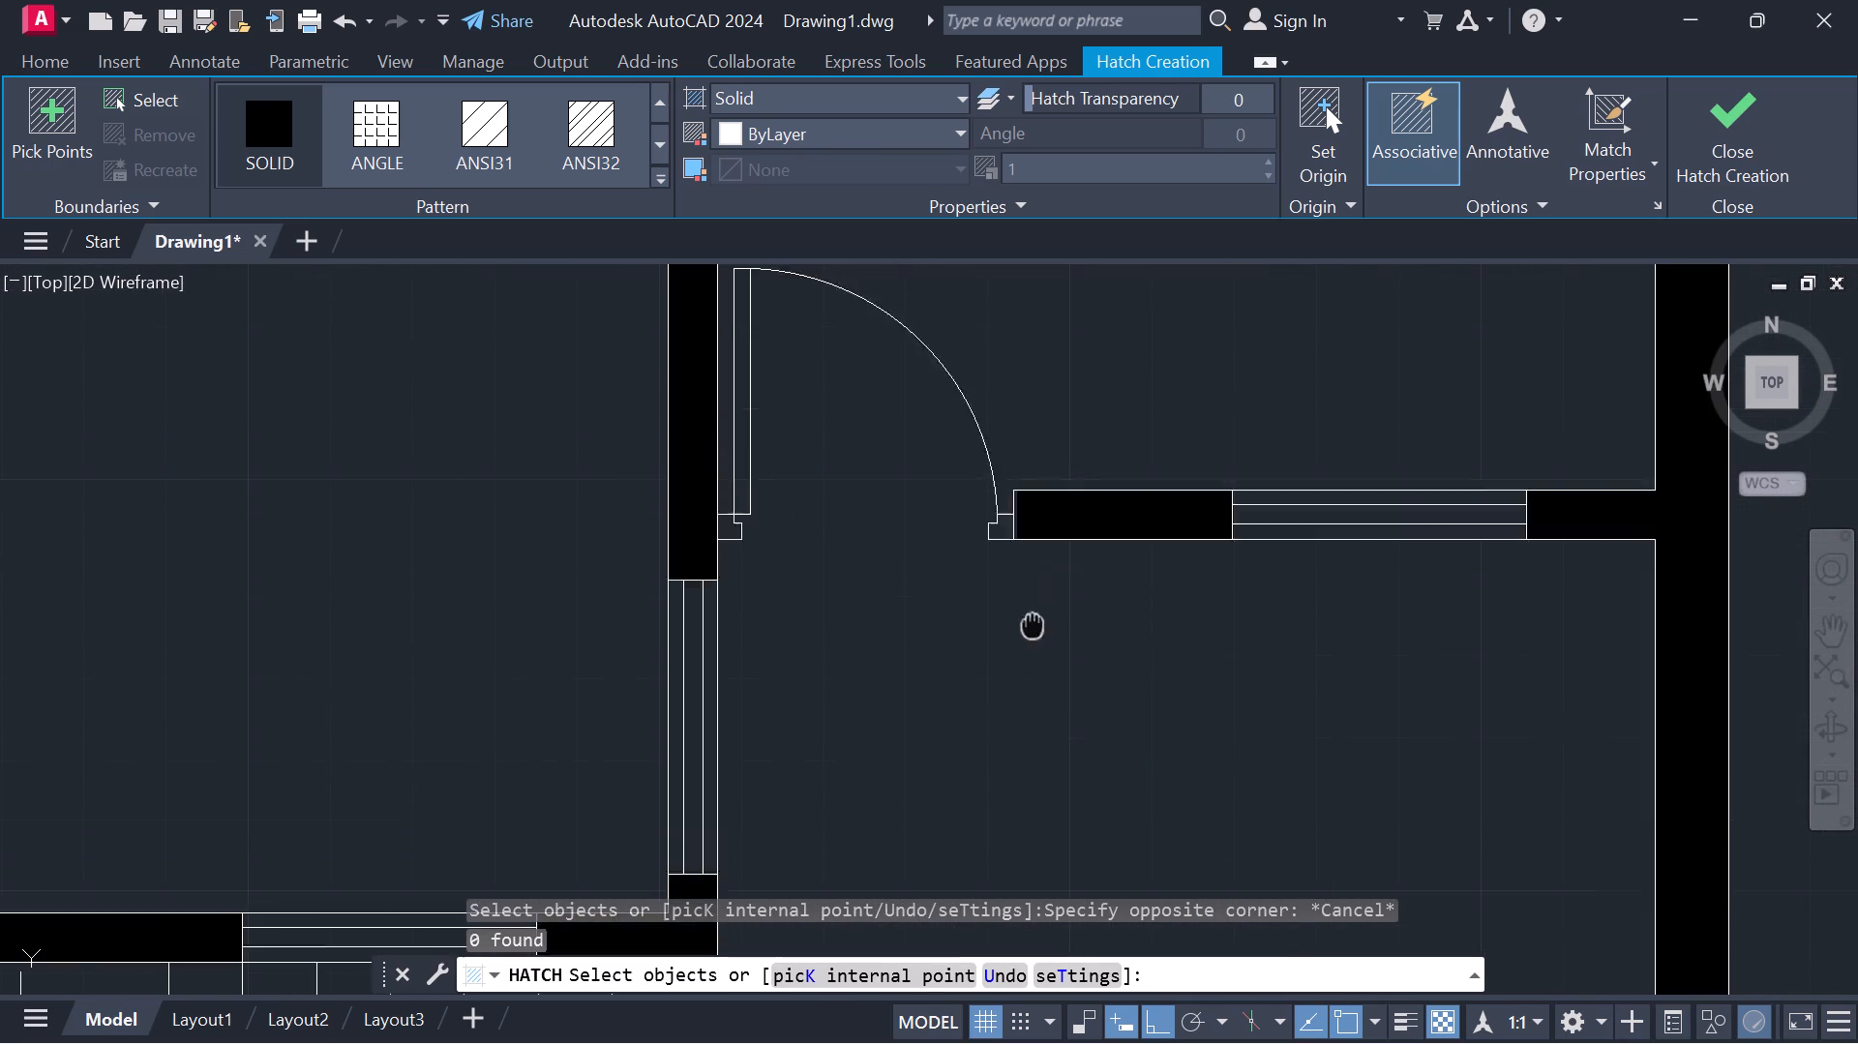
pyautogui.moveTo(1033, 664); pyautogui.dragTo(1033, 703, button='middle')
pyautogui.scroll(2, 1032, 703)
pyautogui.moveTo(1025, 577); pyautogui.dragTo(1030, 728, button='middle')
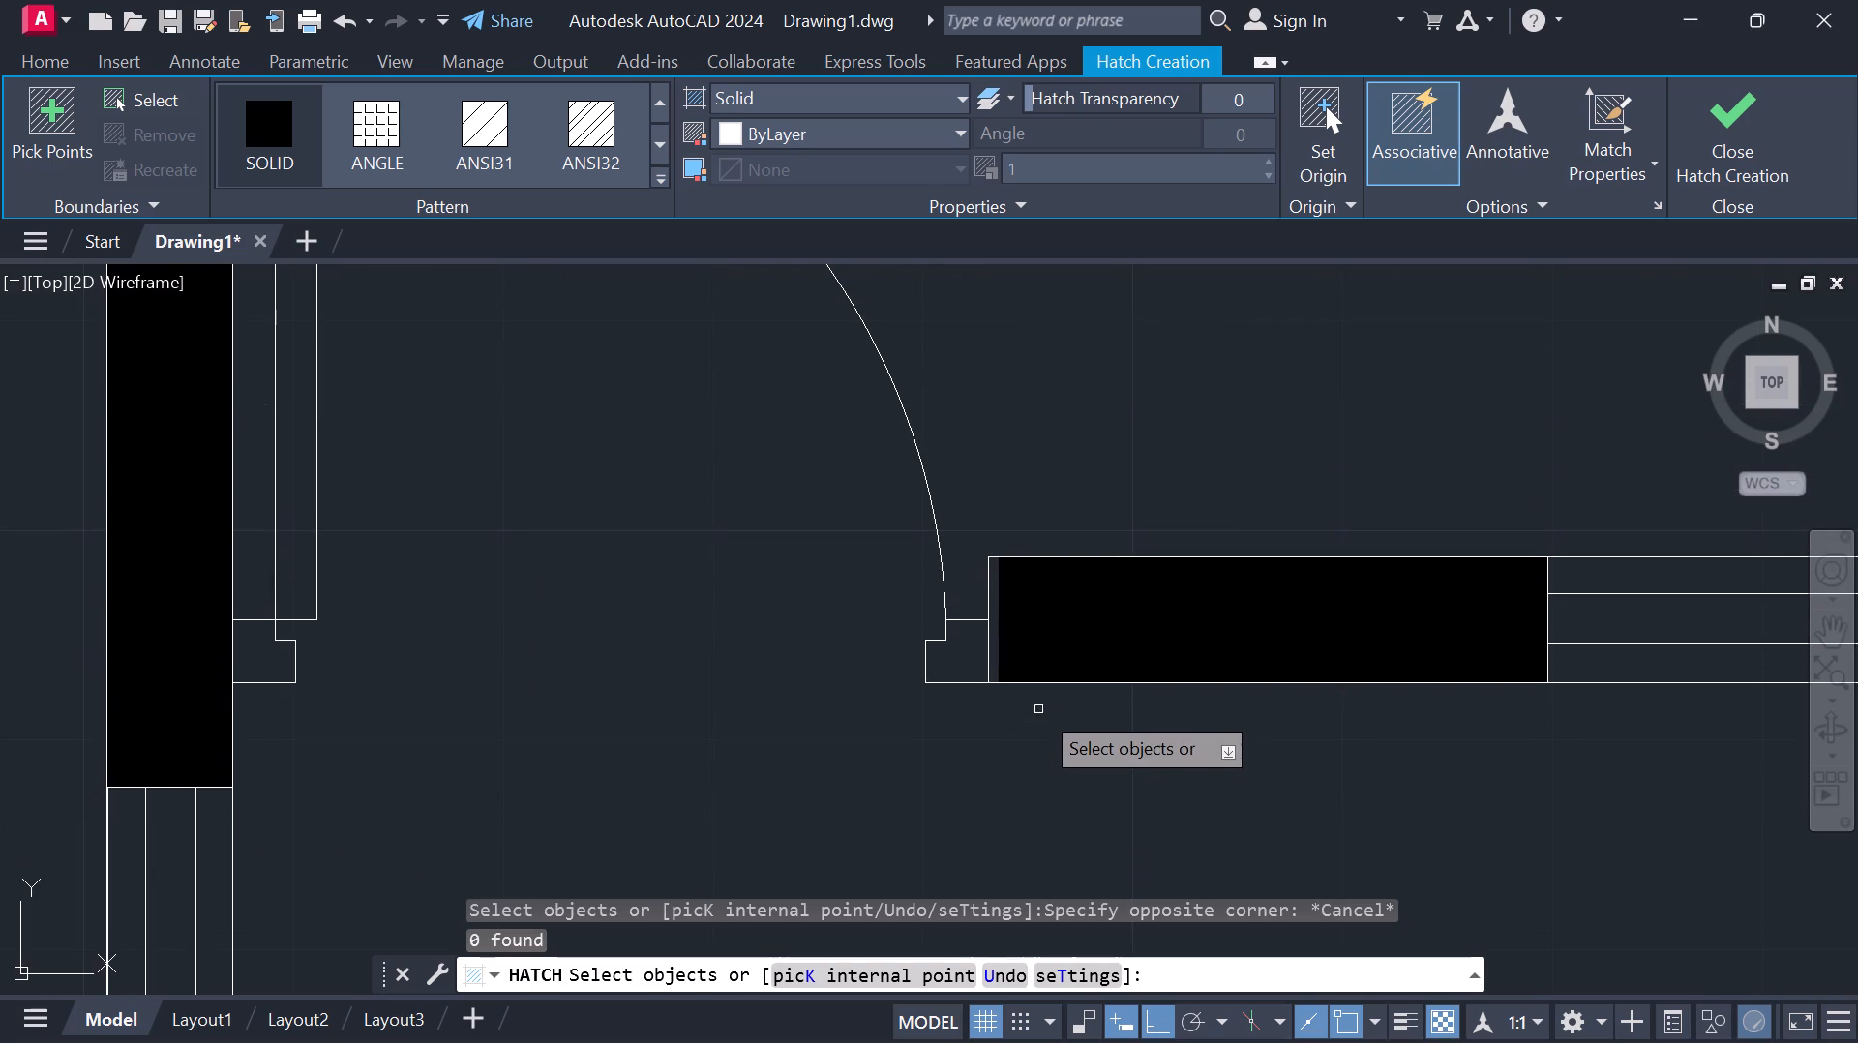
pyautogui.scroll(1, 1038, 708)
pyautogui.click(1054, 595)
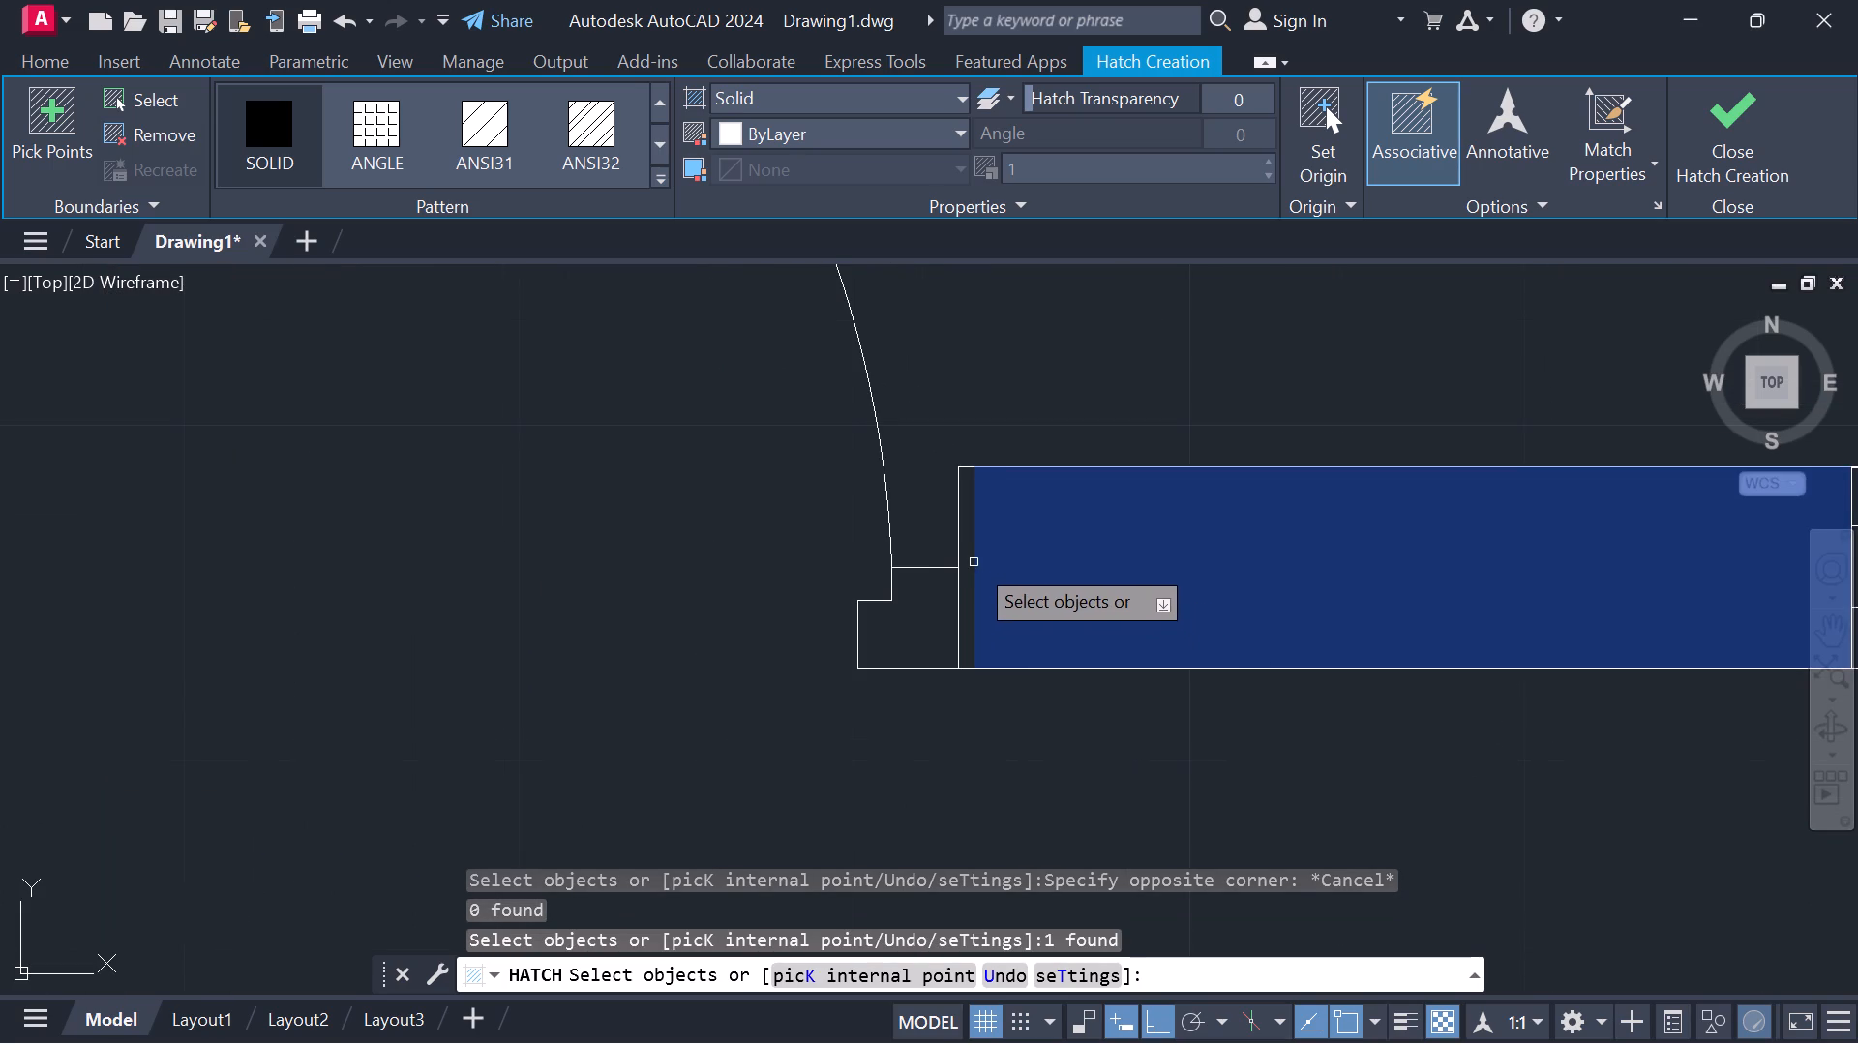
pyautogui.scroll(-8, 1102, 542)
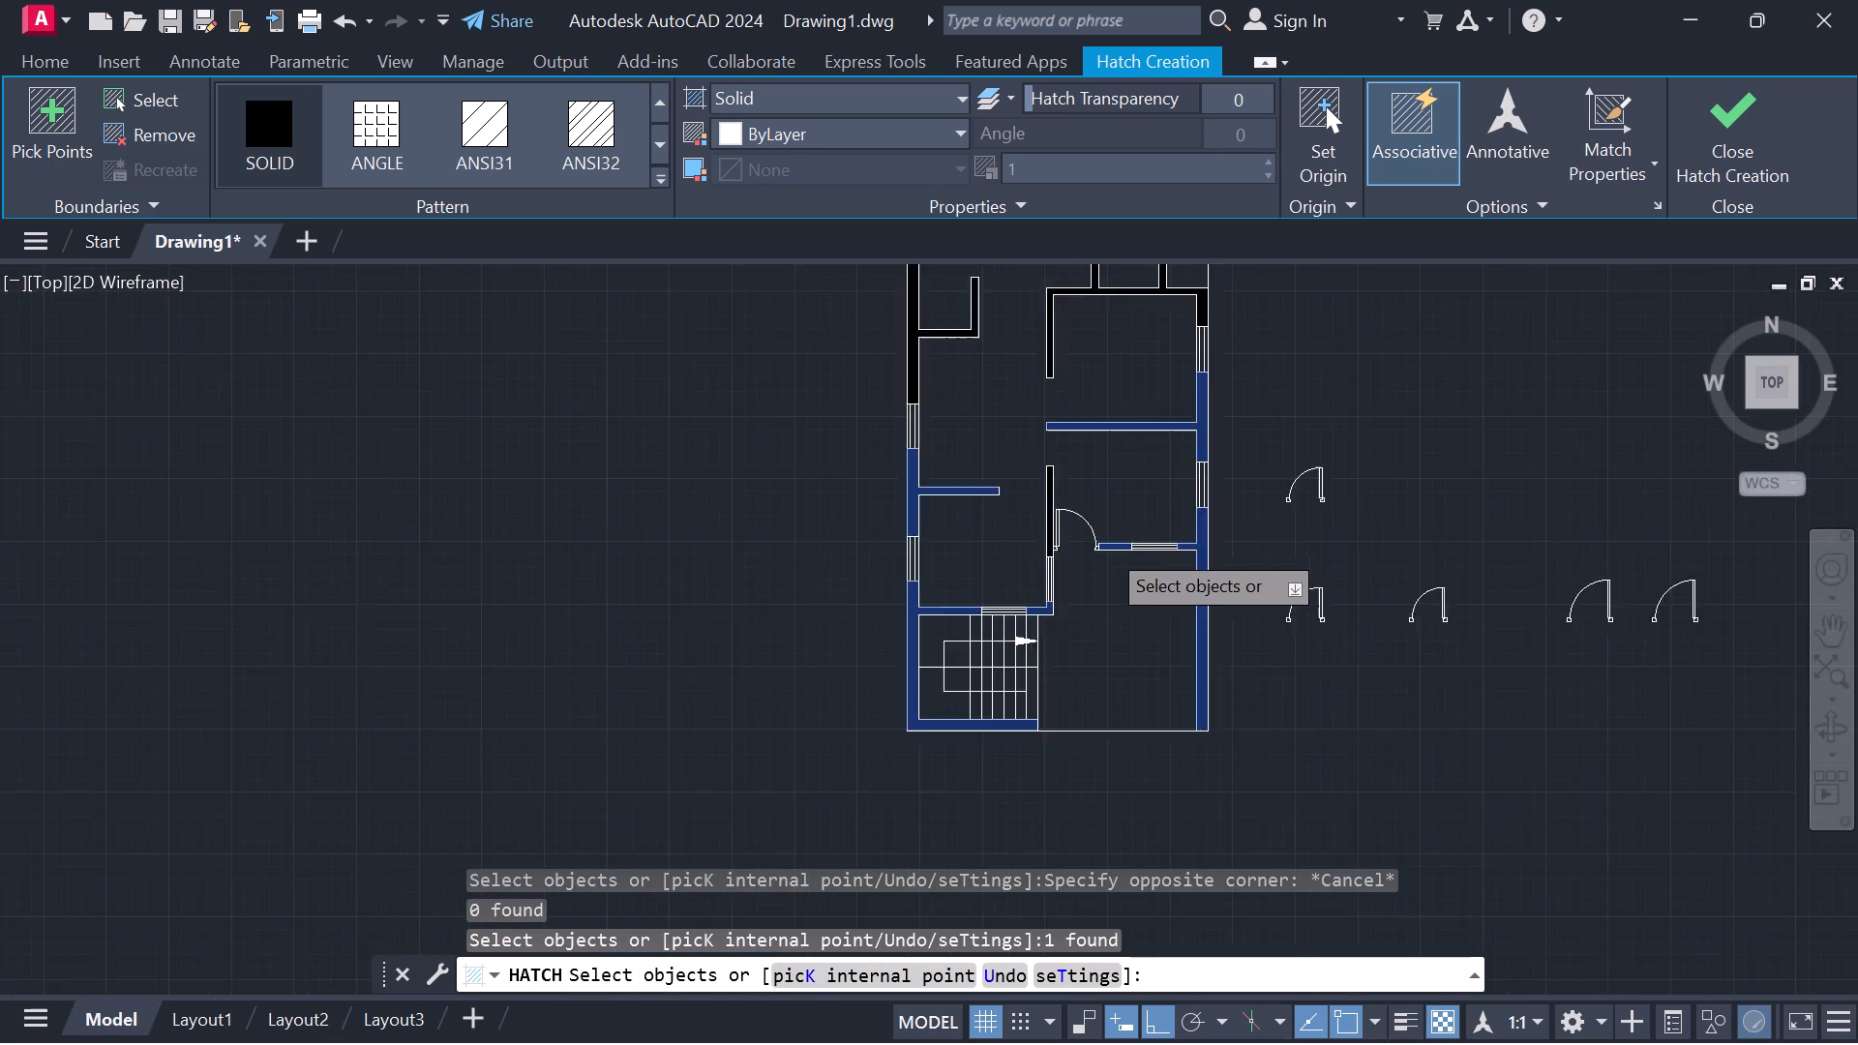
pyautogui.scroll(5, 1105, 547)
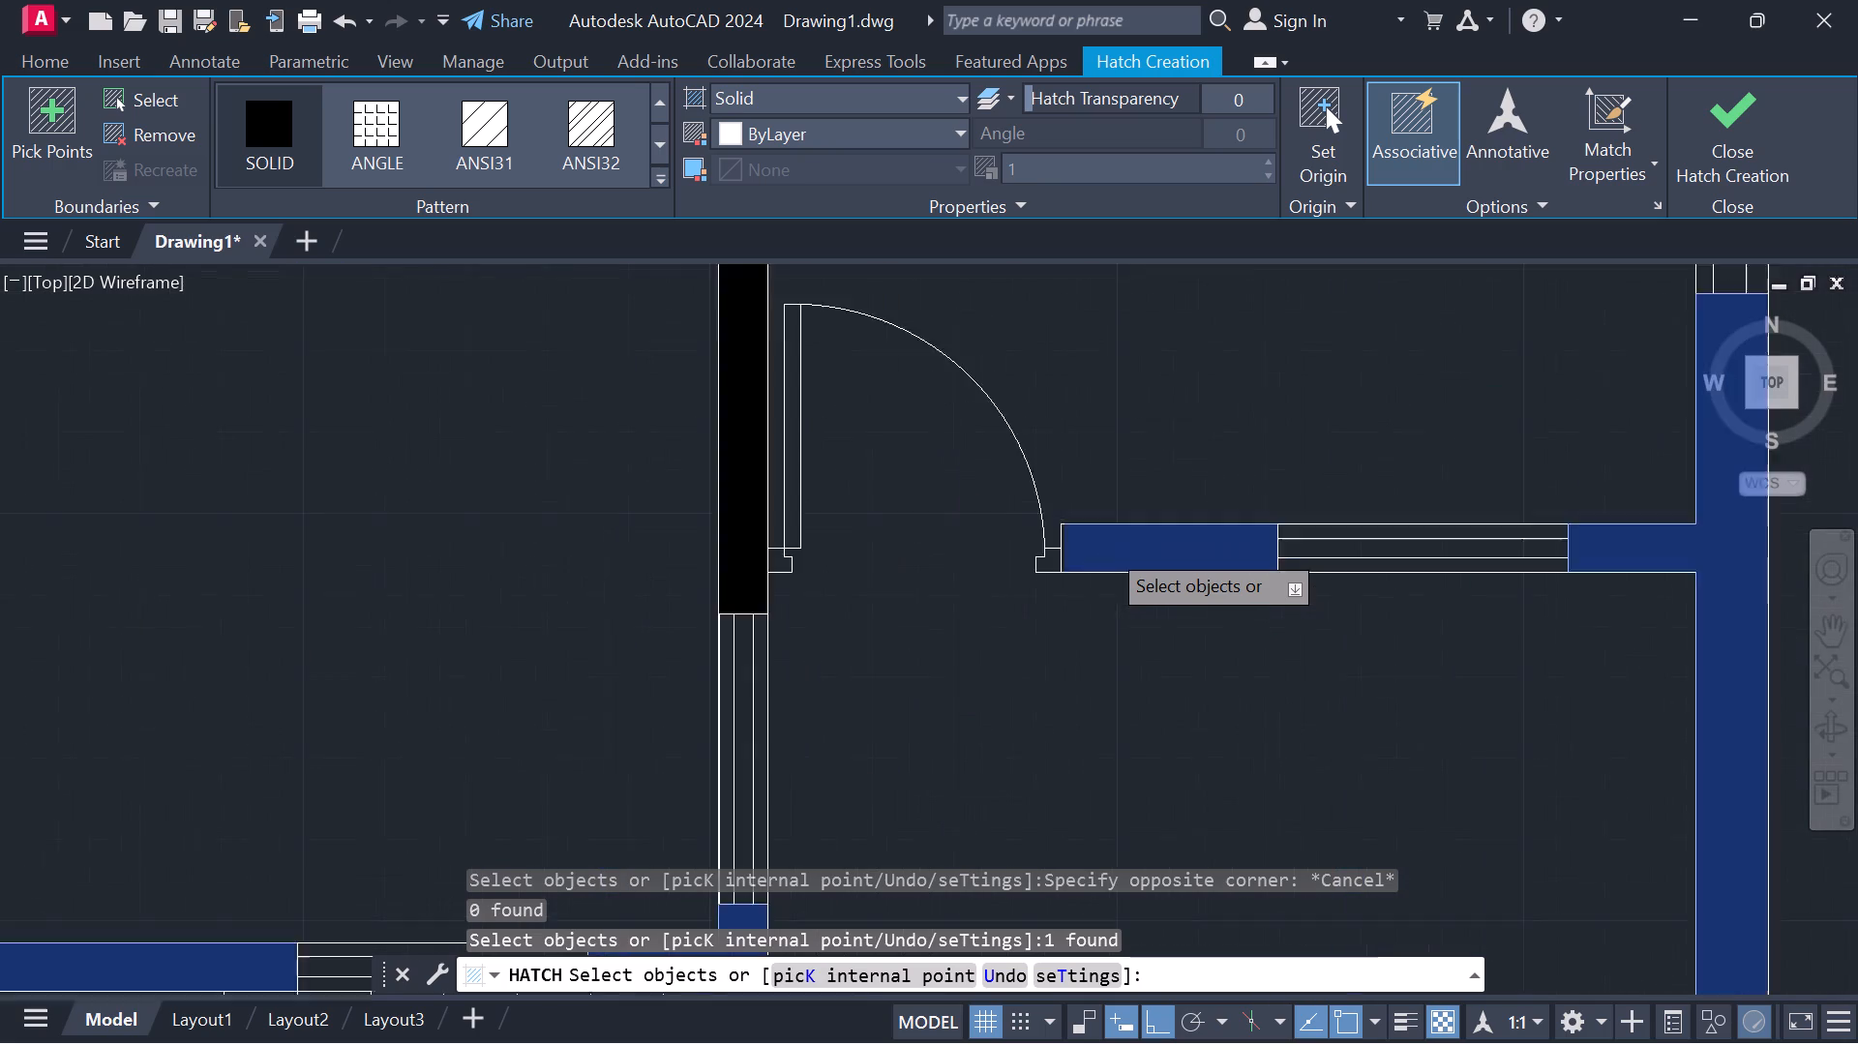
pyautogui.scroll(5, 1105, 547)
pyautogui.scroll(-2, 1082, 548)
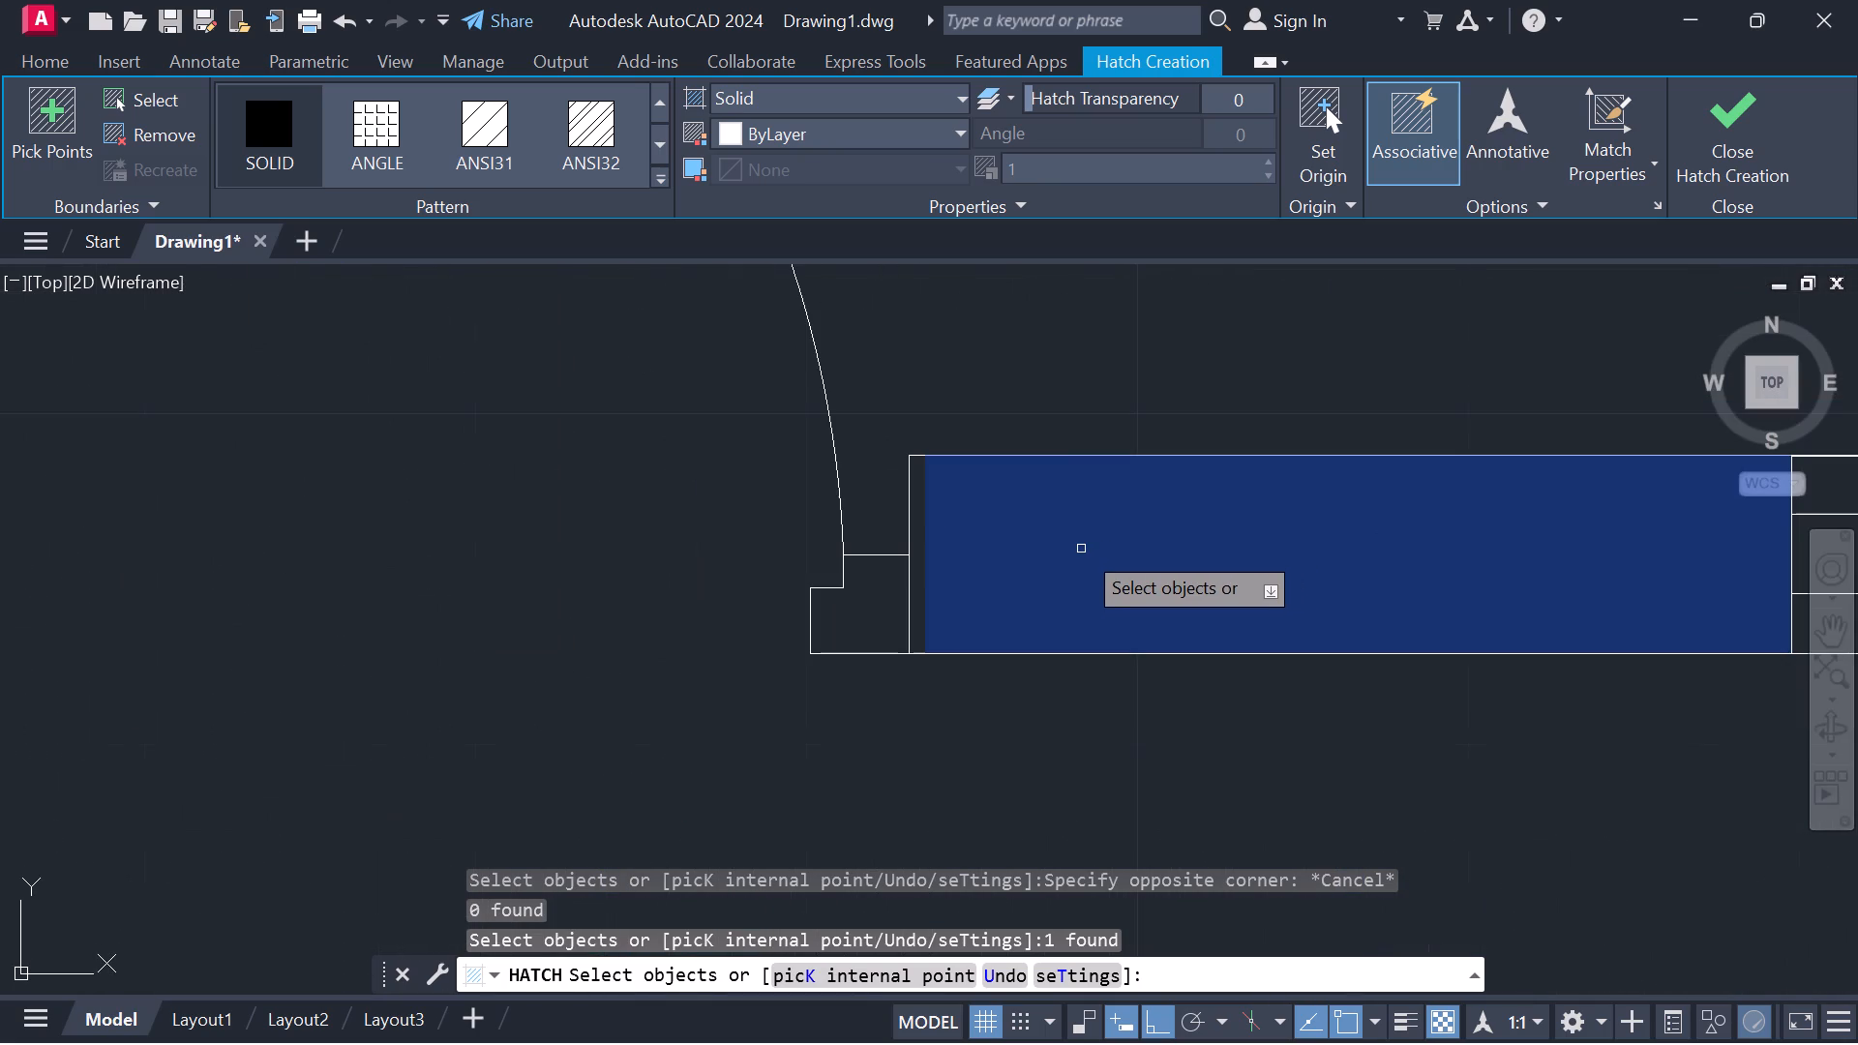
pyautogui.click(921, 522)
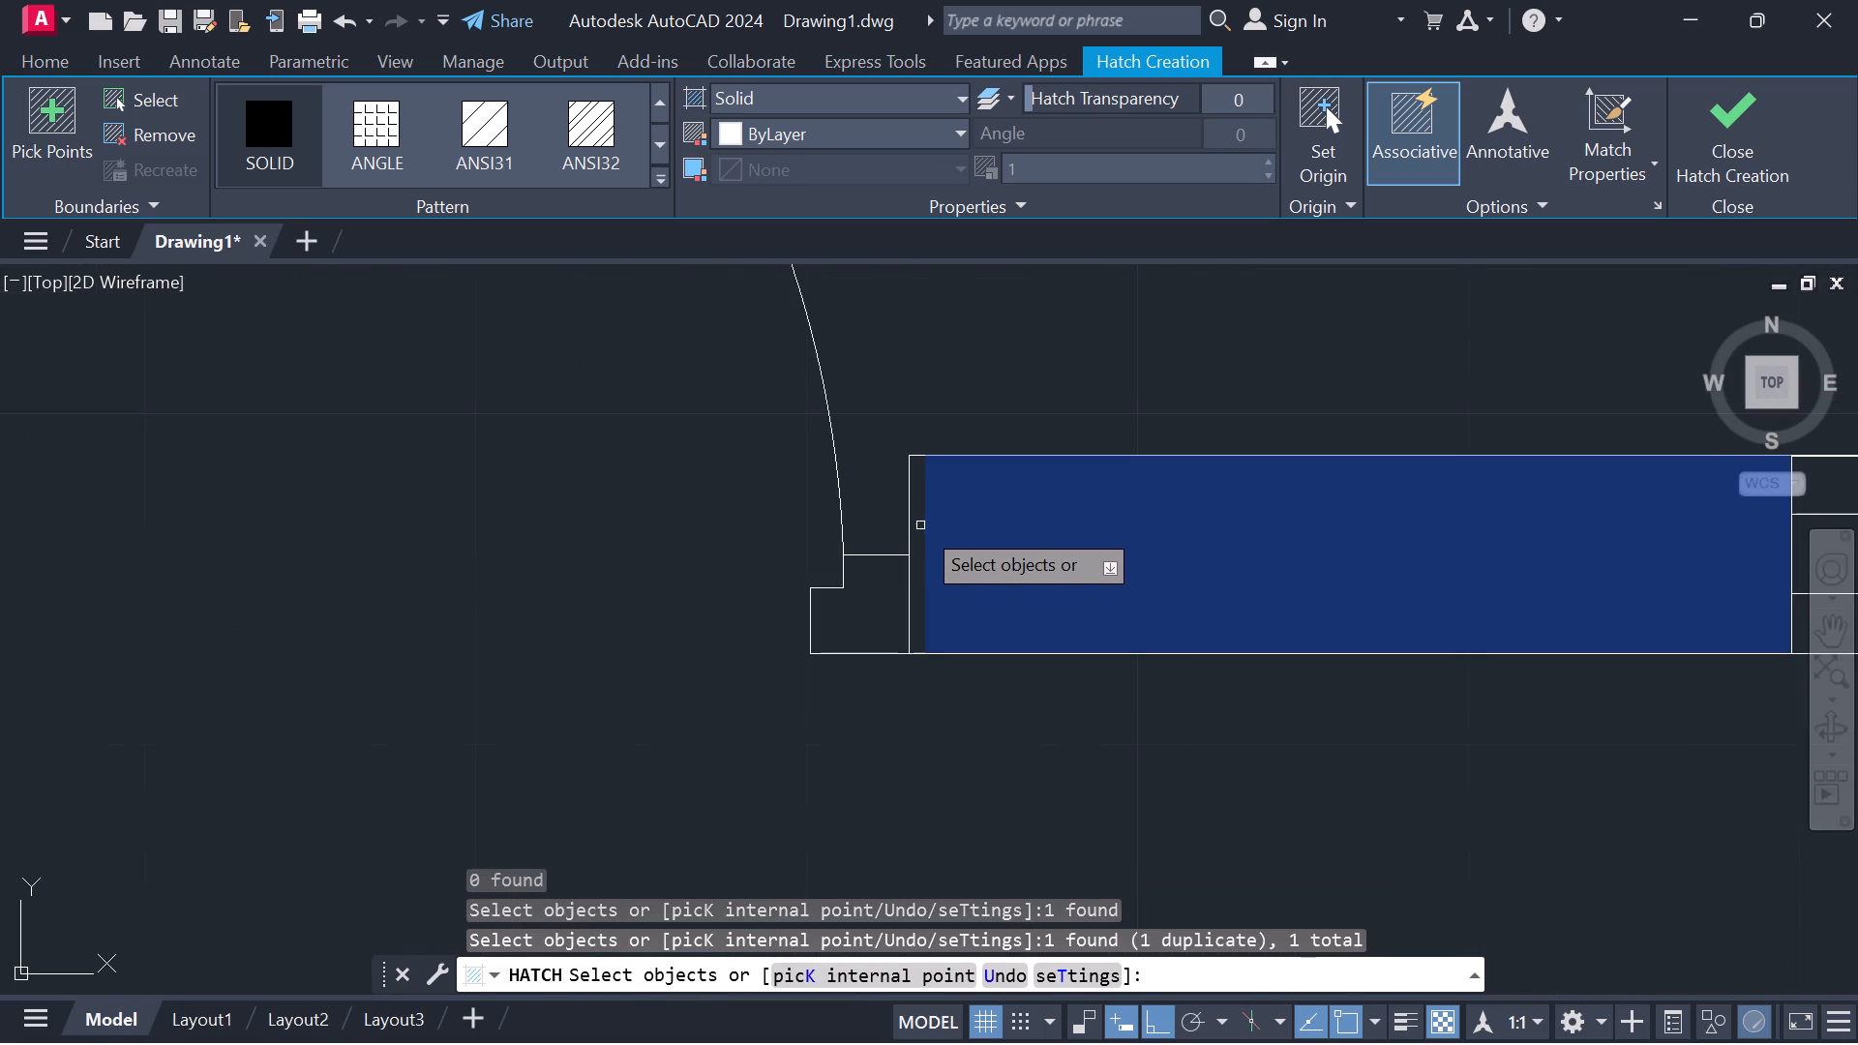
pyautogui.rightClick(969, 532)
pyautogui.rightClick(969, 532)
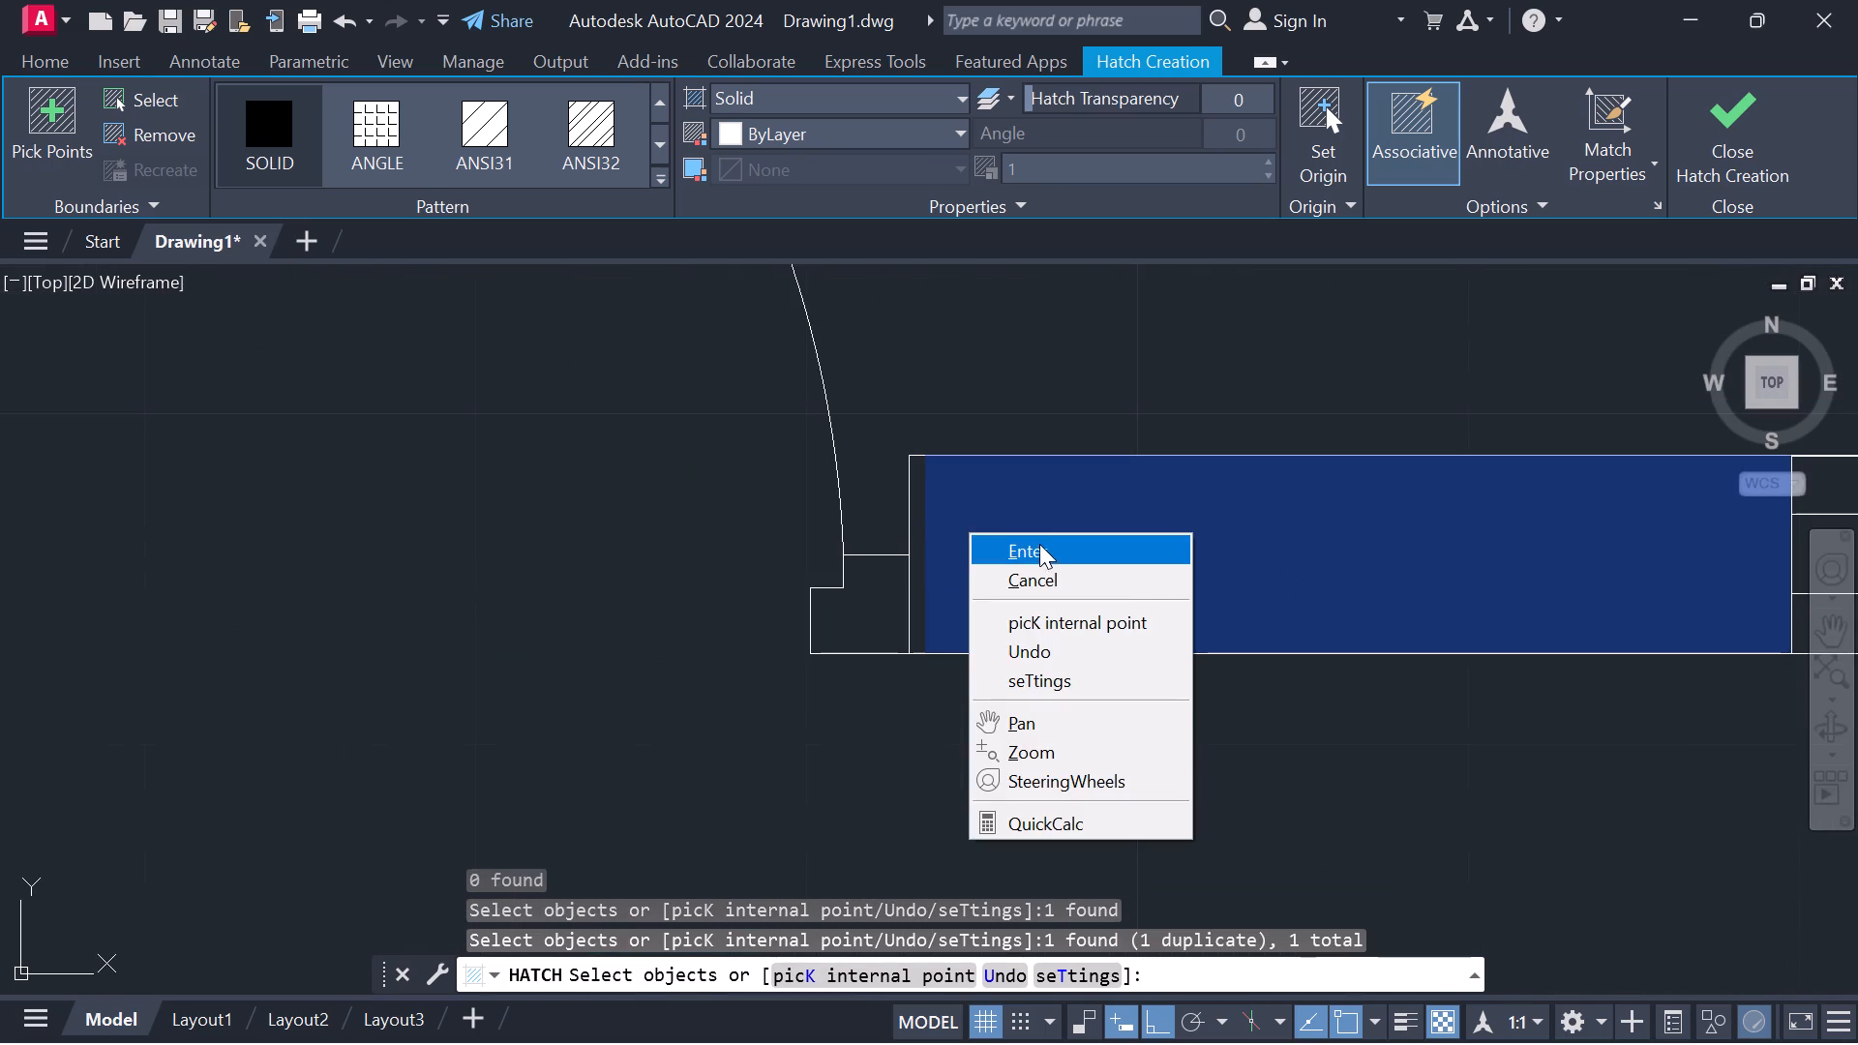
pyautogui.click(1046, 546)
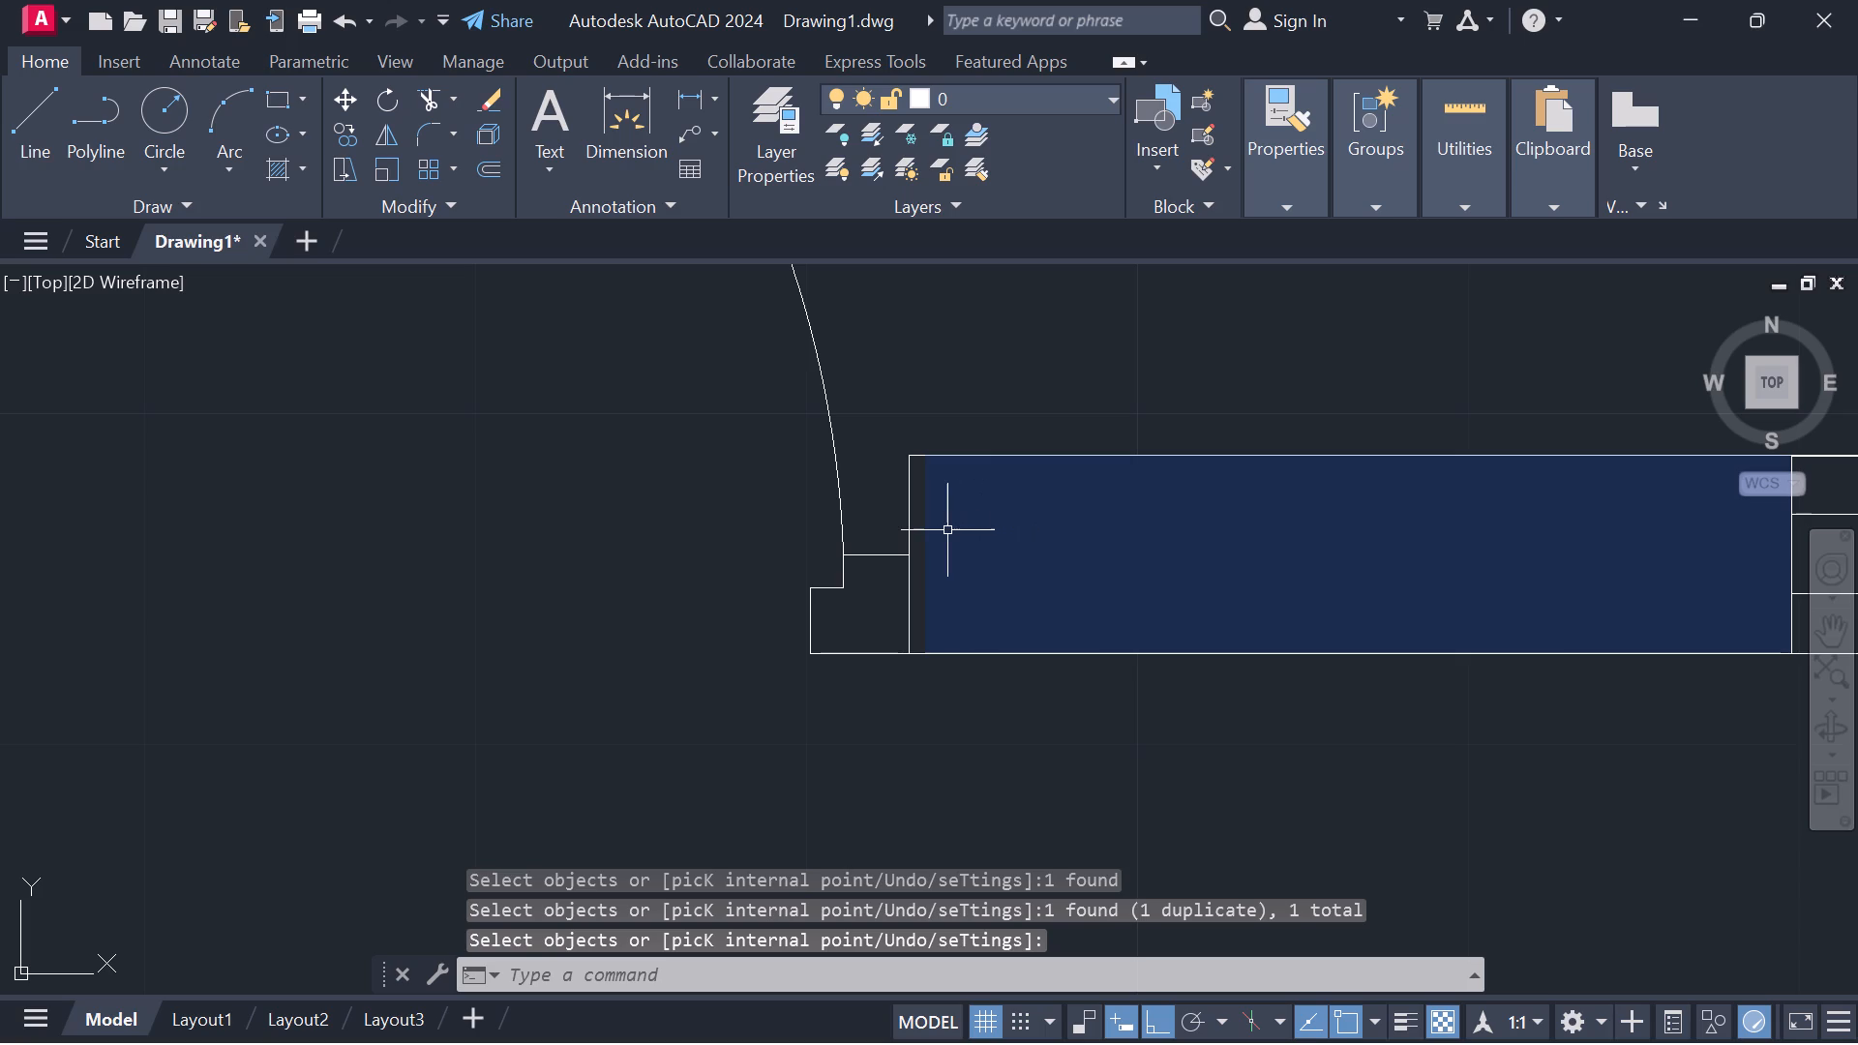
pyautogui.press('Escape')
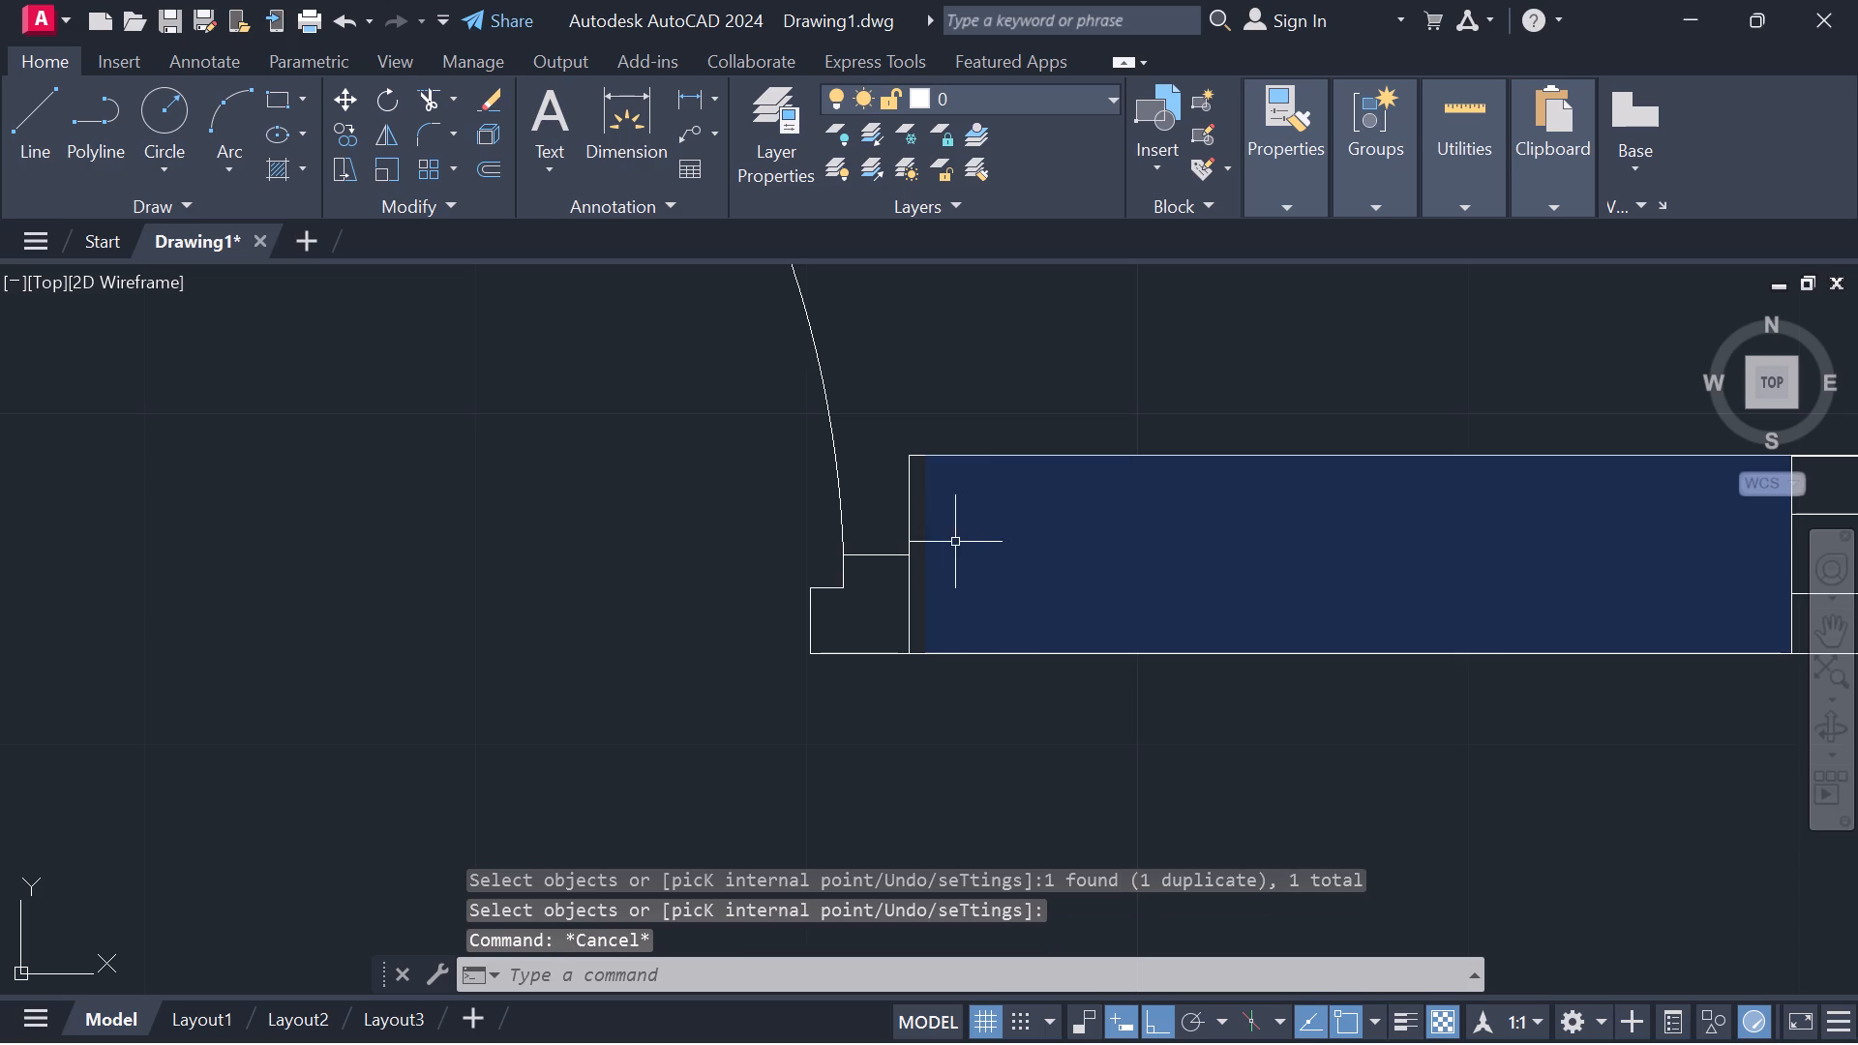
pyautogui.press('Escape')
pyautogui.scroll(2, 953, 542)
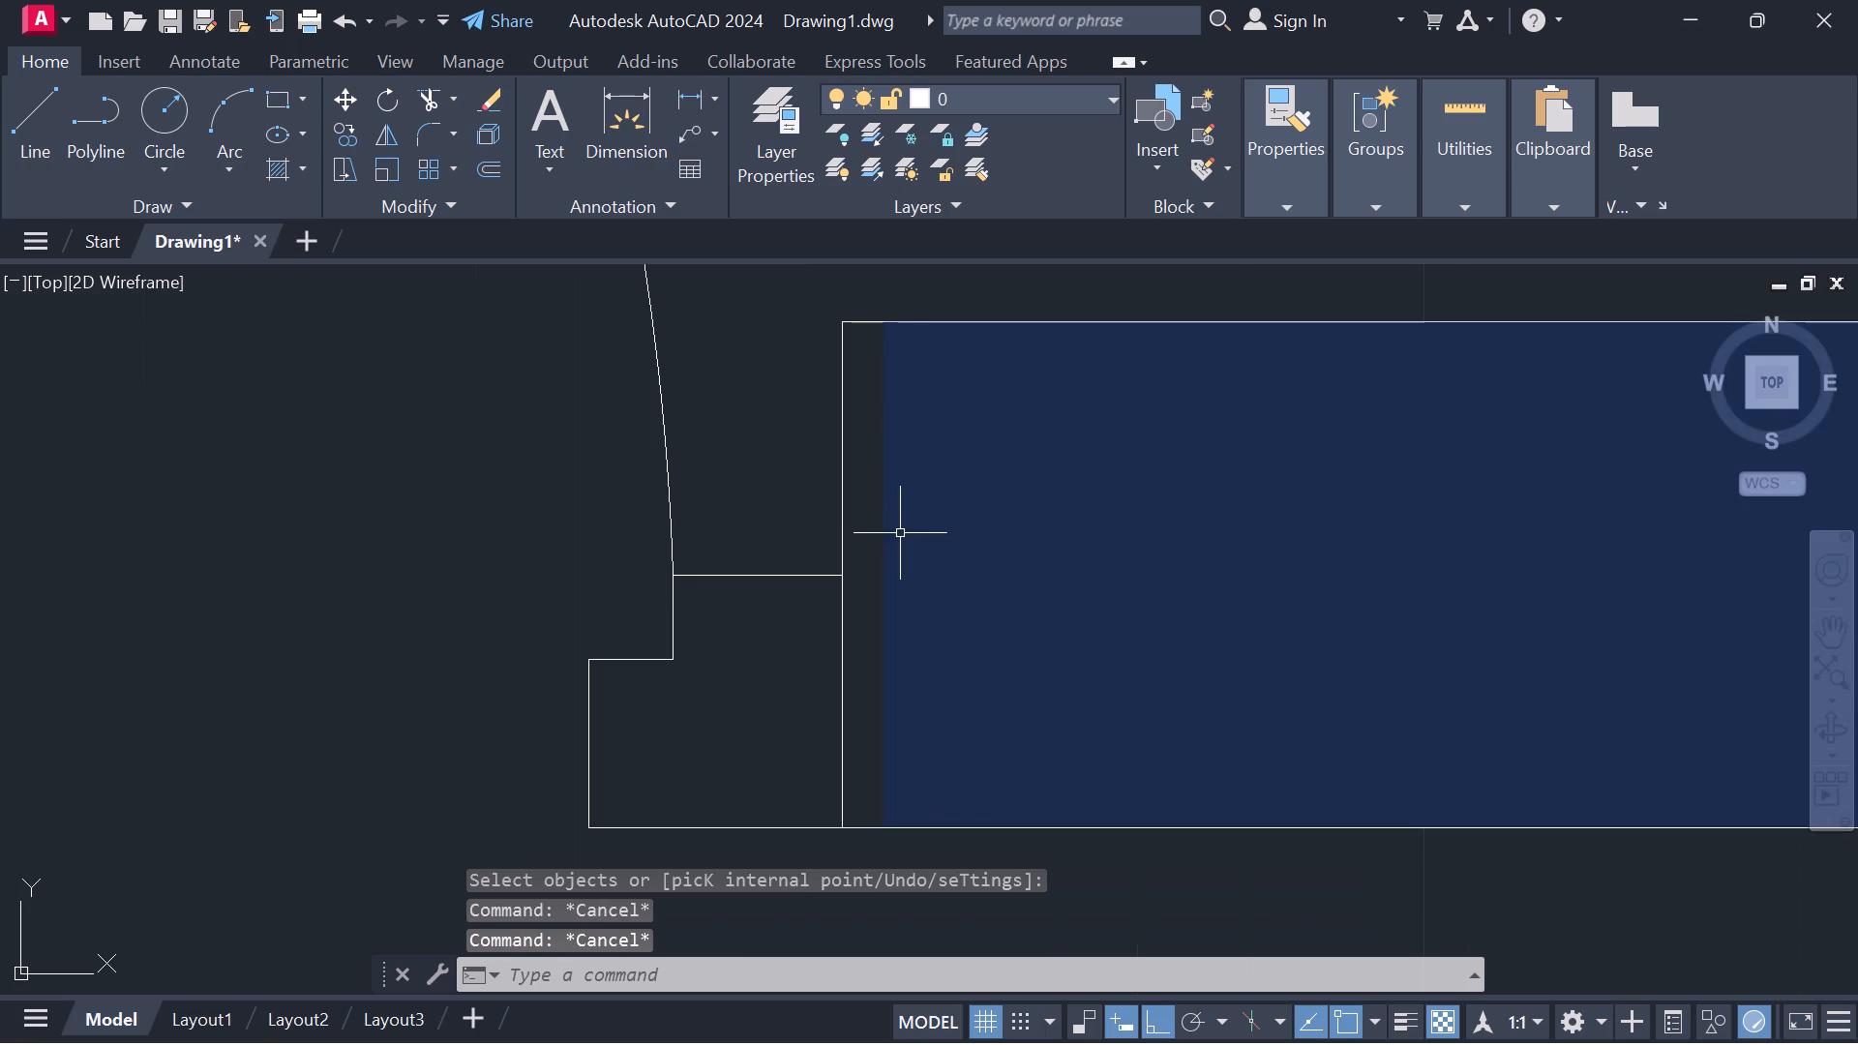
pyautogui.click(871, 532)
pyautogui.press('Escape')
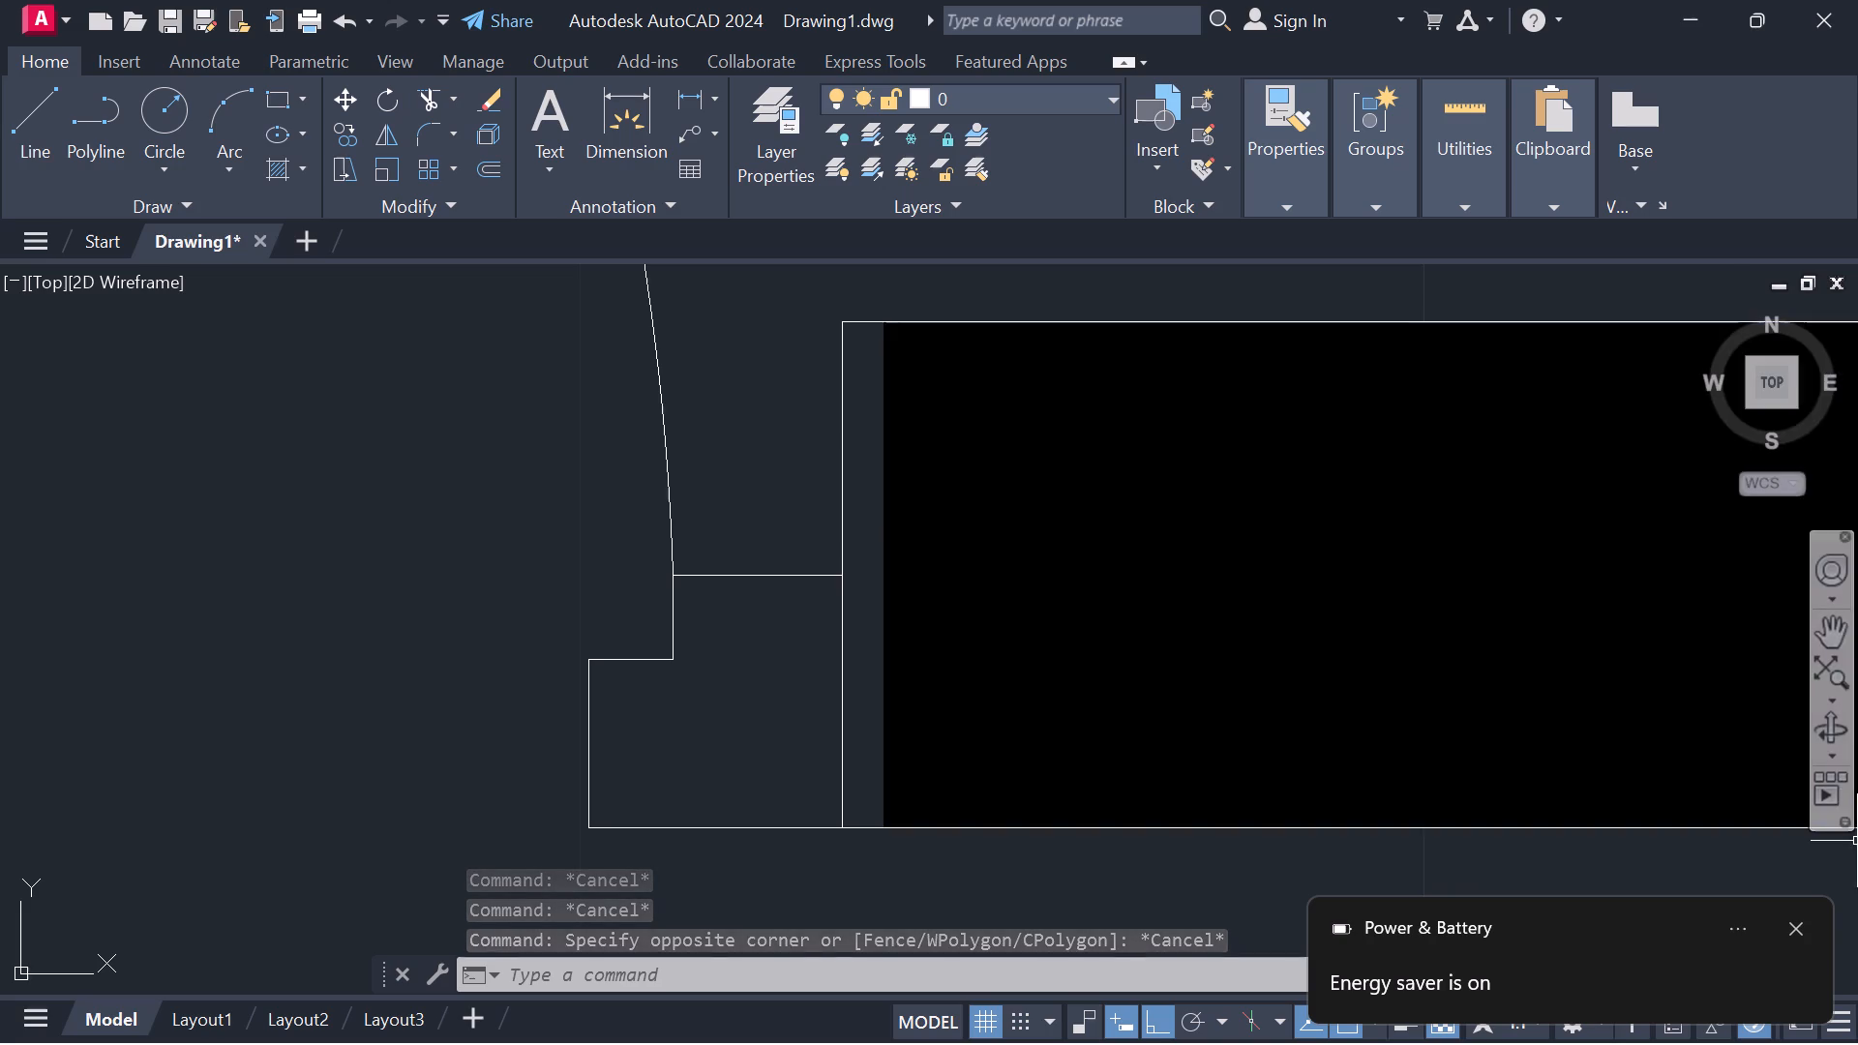
# Dismiss the Power & Battery notification.
pyautogui.click(1792, 925)
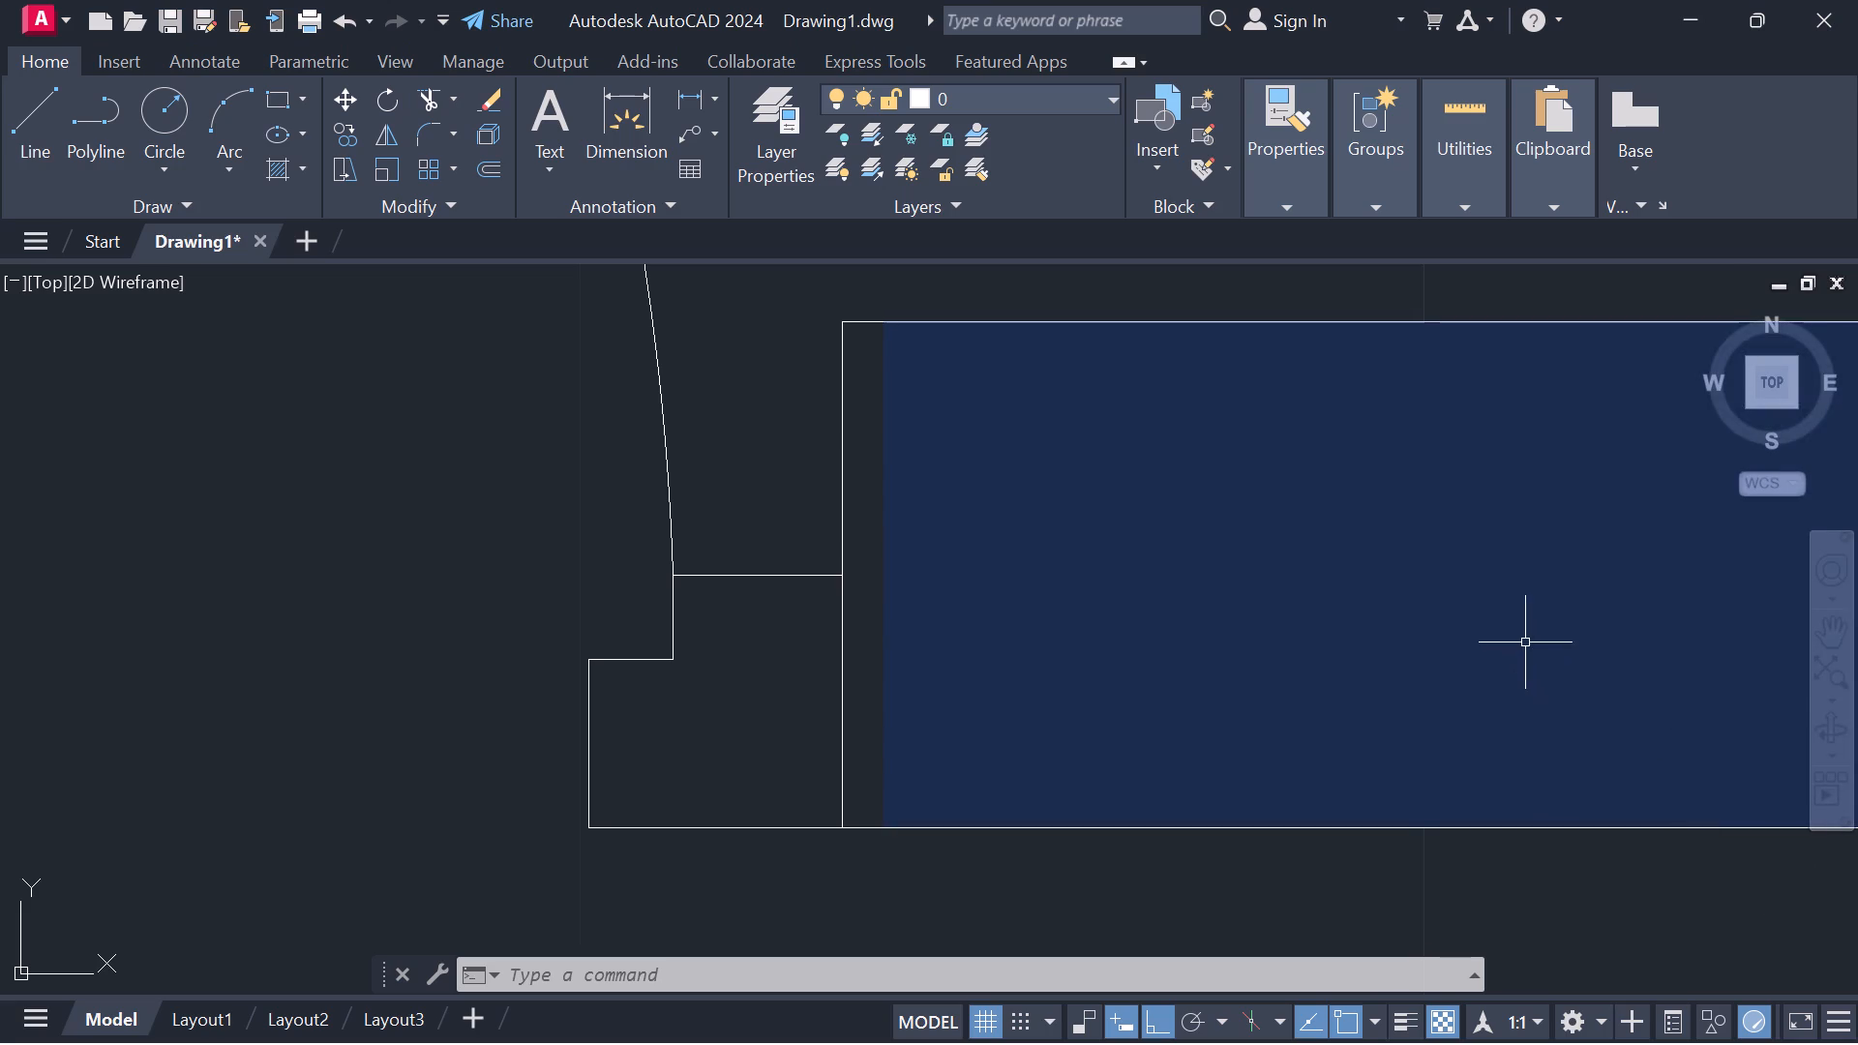
# Erase the solid wall hatch that fills the short wall beside the door's latch-side jamb.
pyautogui.click(1525, 642)
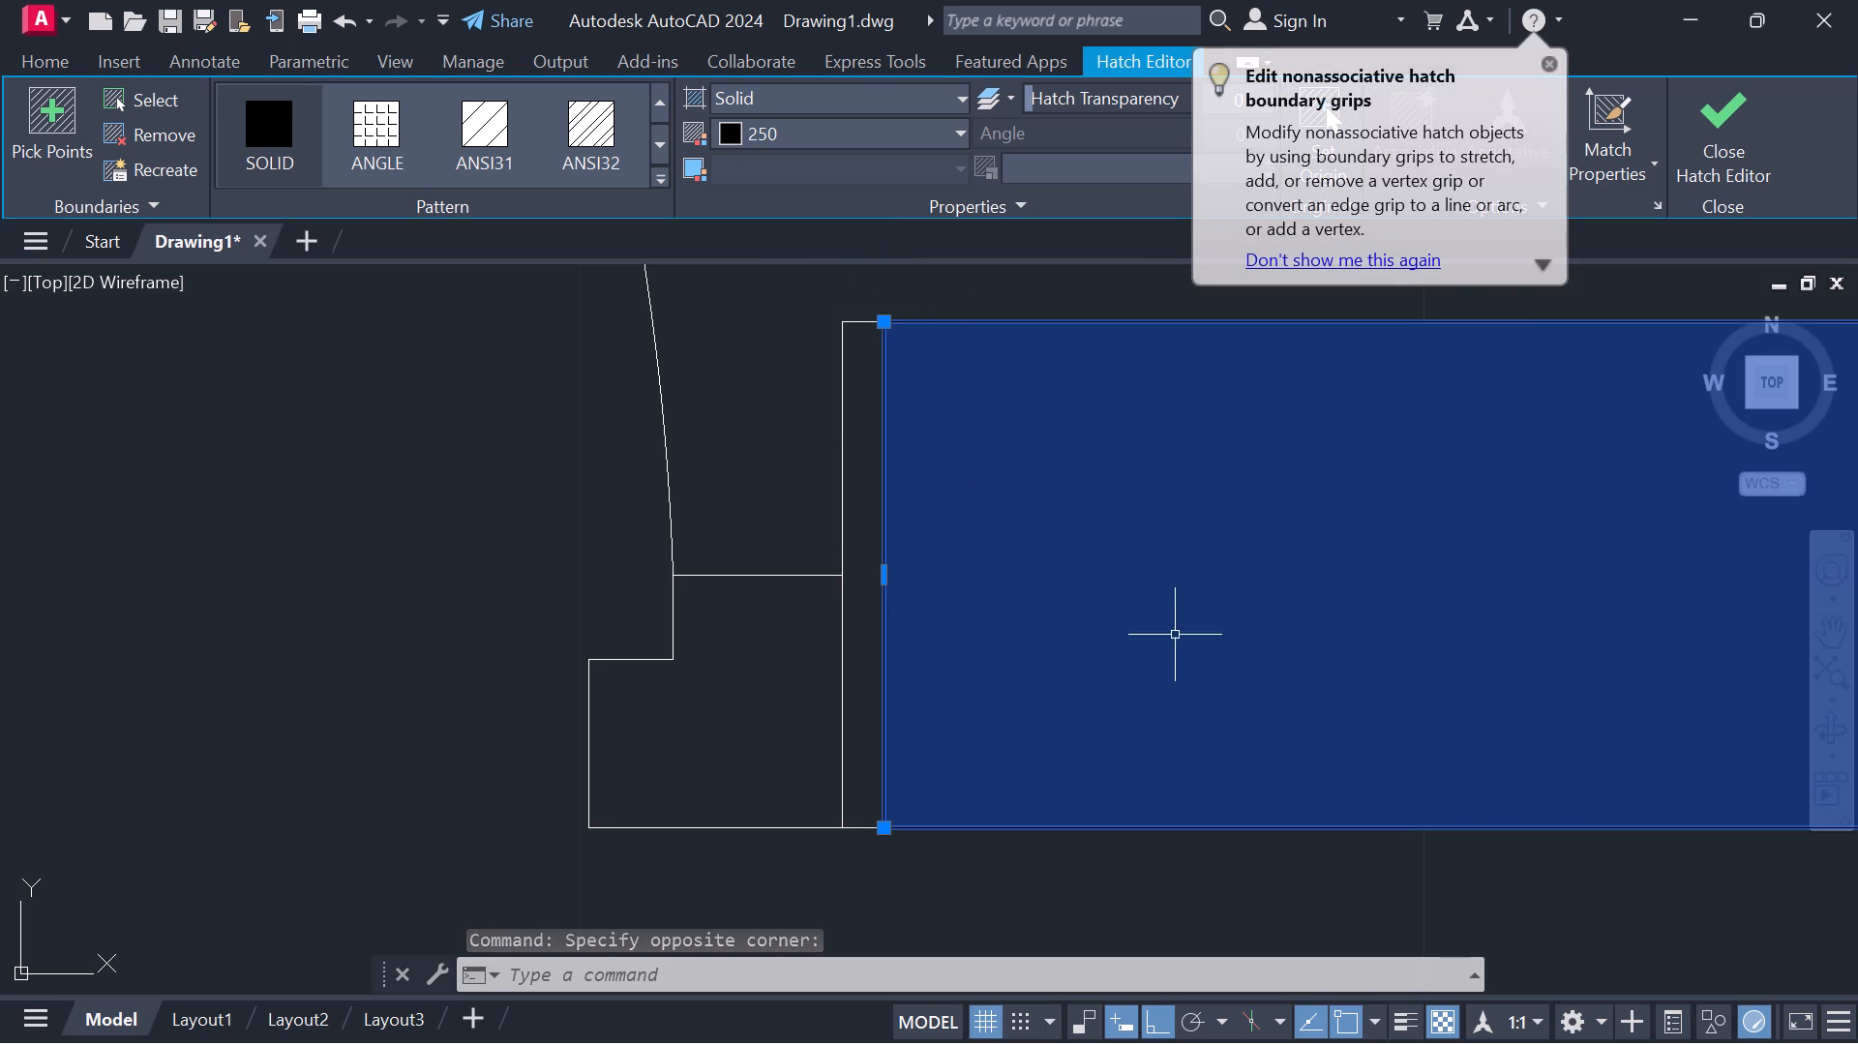
pyautogui.moveTo(1175, 619); pyautogui.dragTo(1177, 611, button='right')
pyautogui.click(1226, 511)
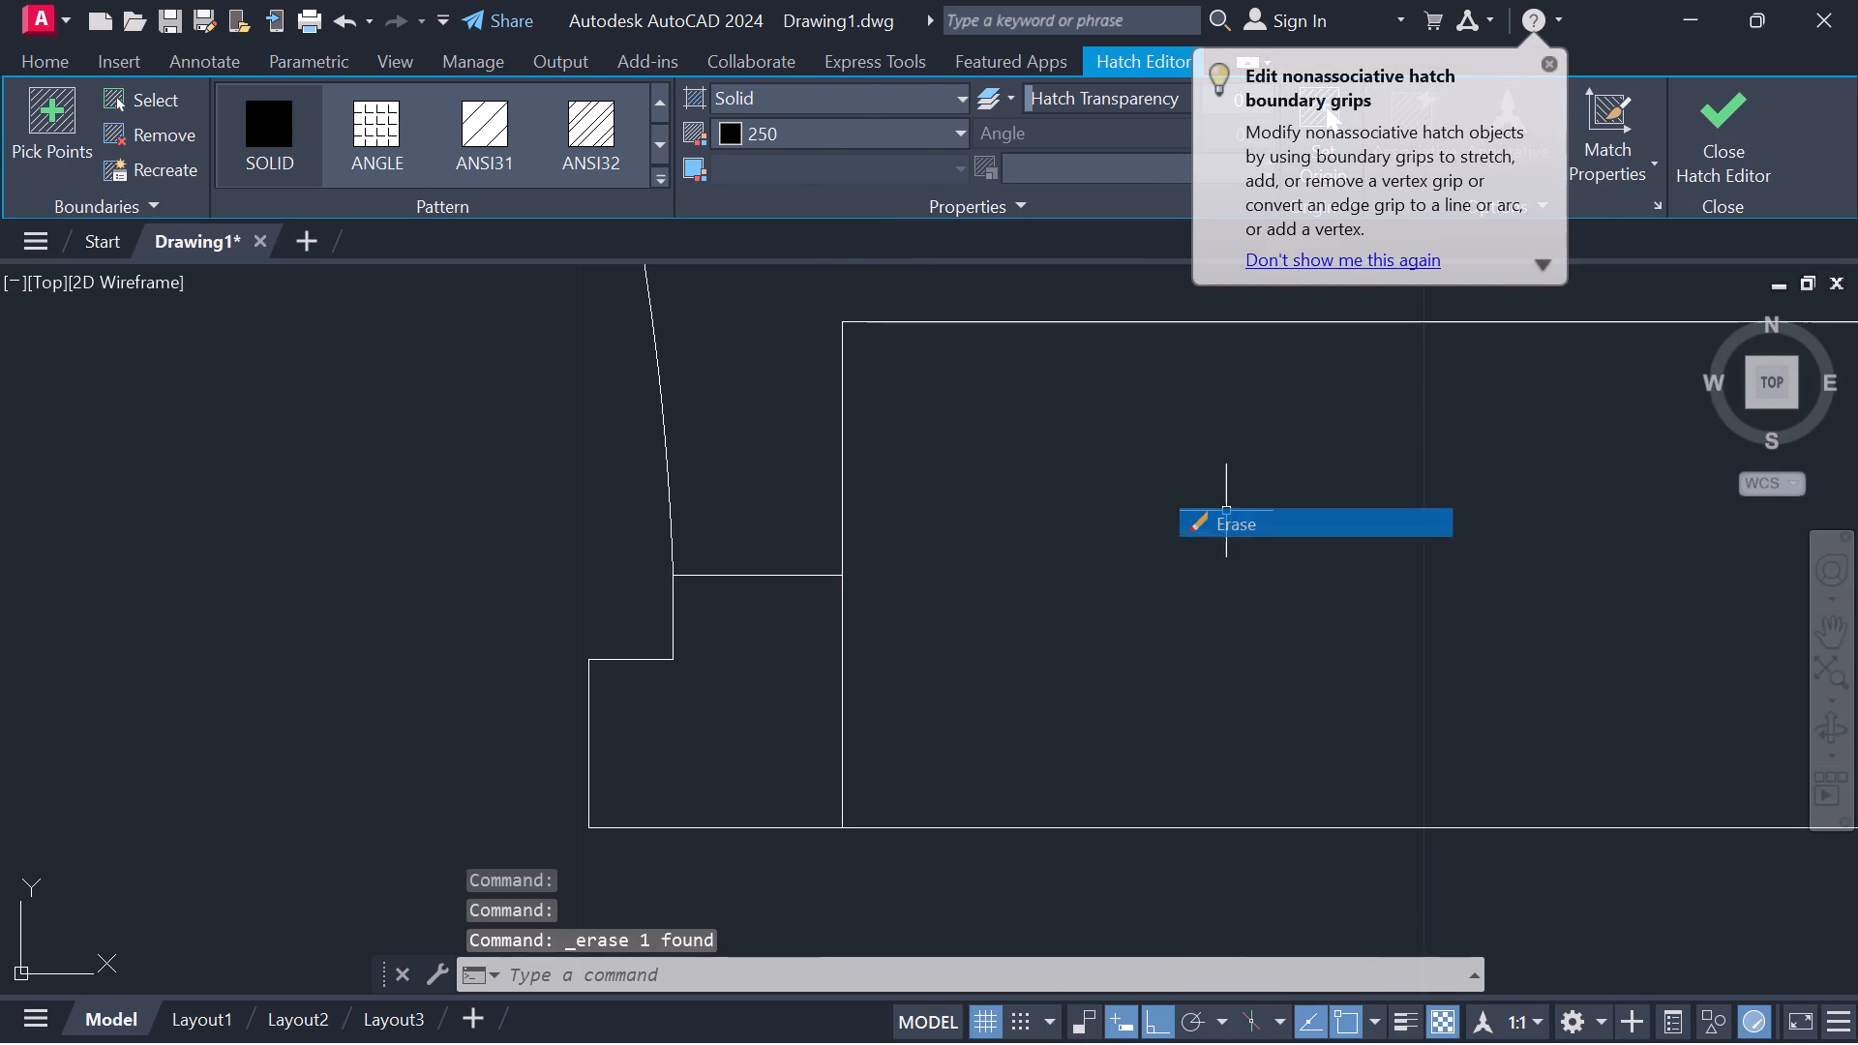
# Erase the remaining black solid hatch from the vertical wall at the door's hinge side and the connected upper walls.
pyautogui.scroll(-1, 1222, 666)
pyautogui.scroll(-4, 1291, 759)
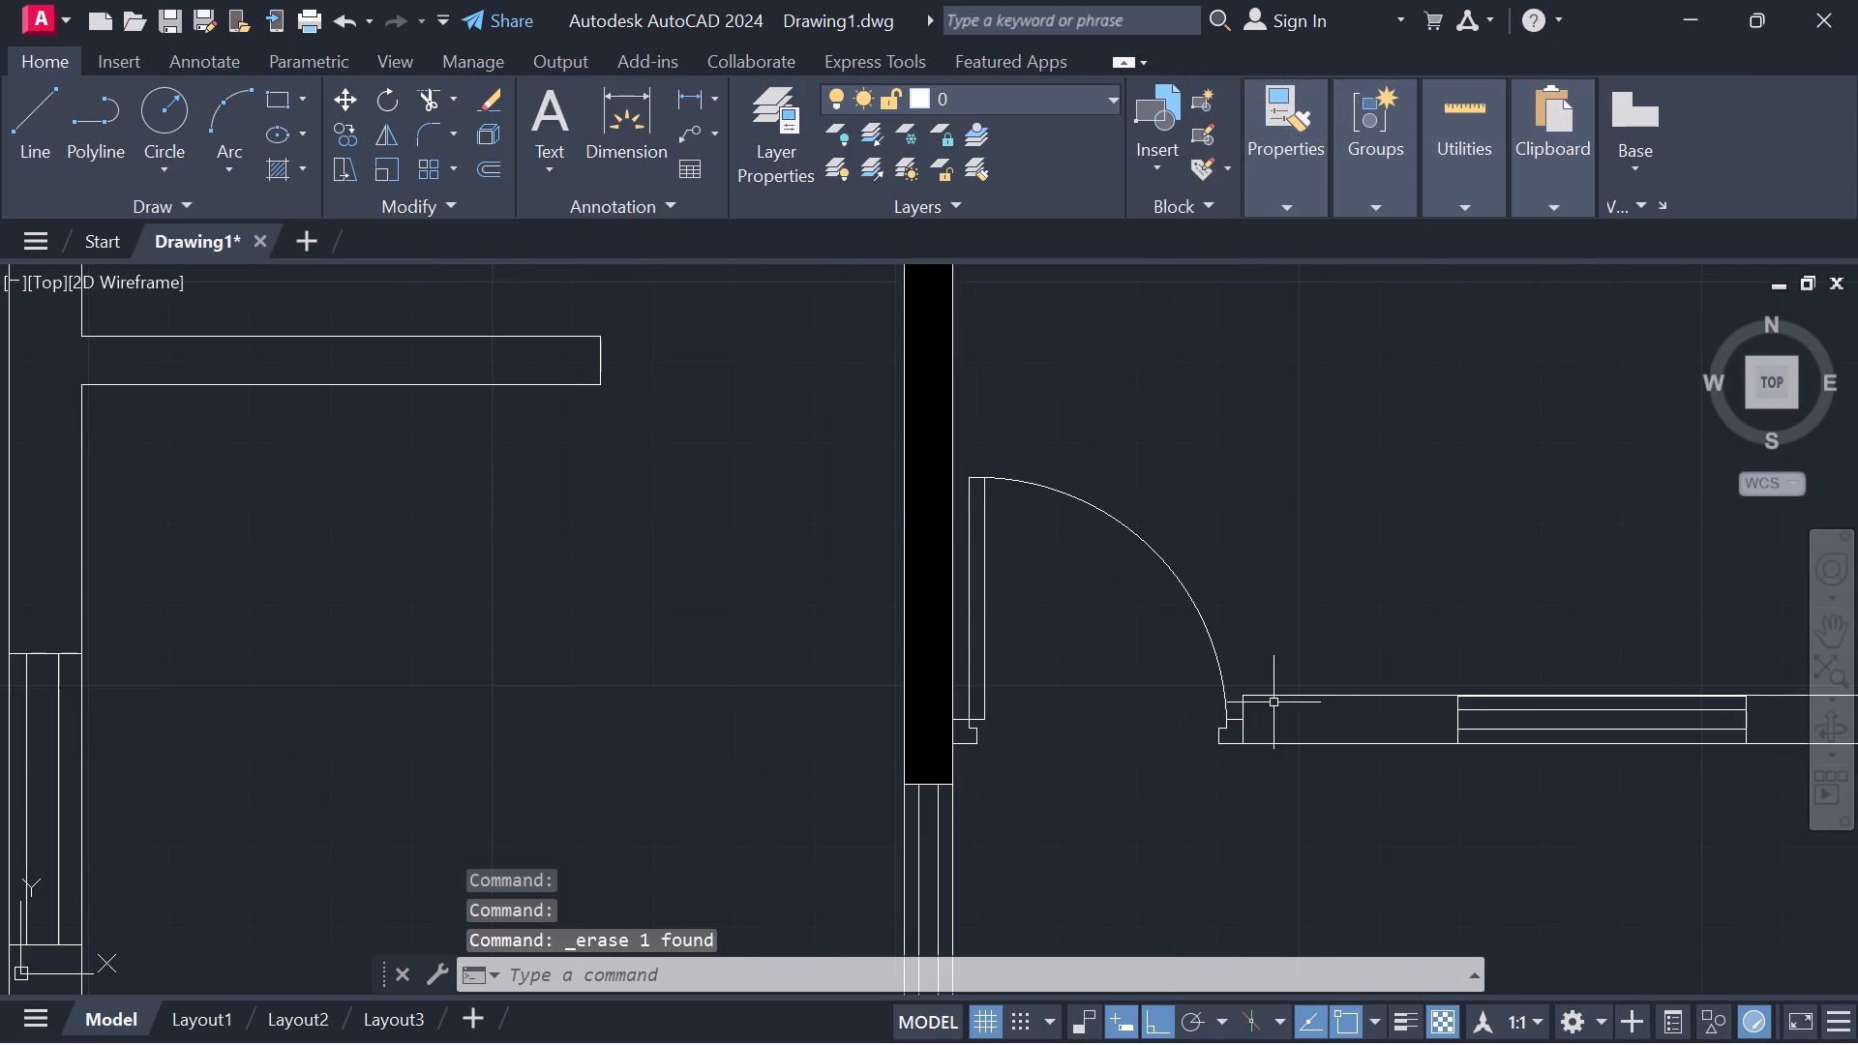
pyautogui.scroll(-3, 1289, 723)
pyautogui.moveTo(1305, 859); pyautogui.dragTo(1225, 686, button='middle')
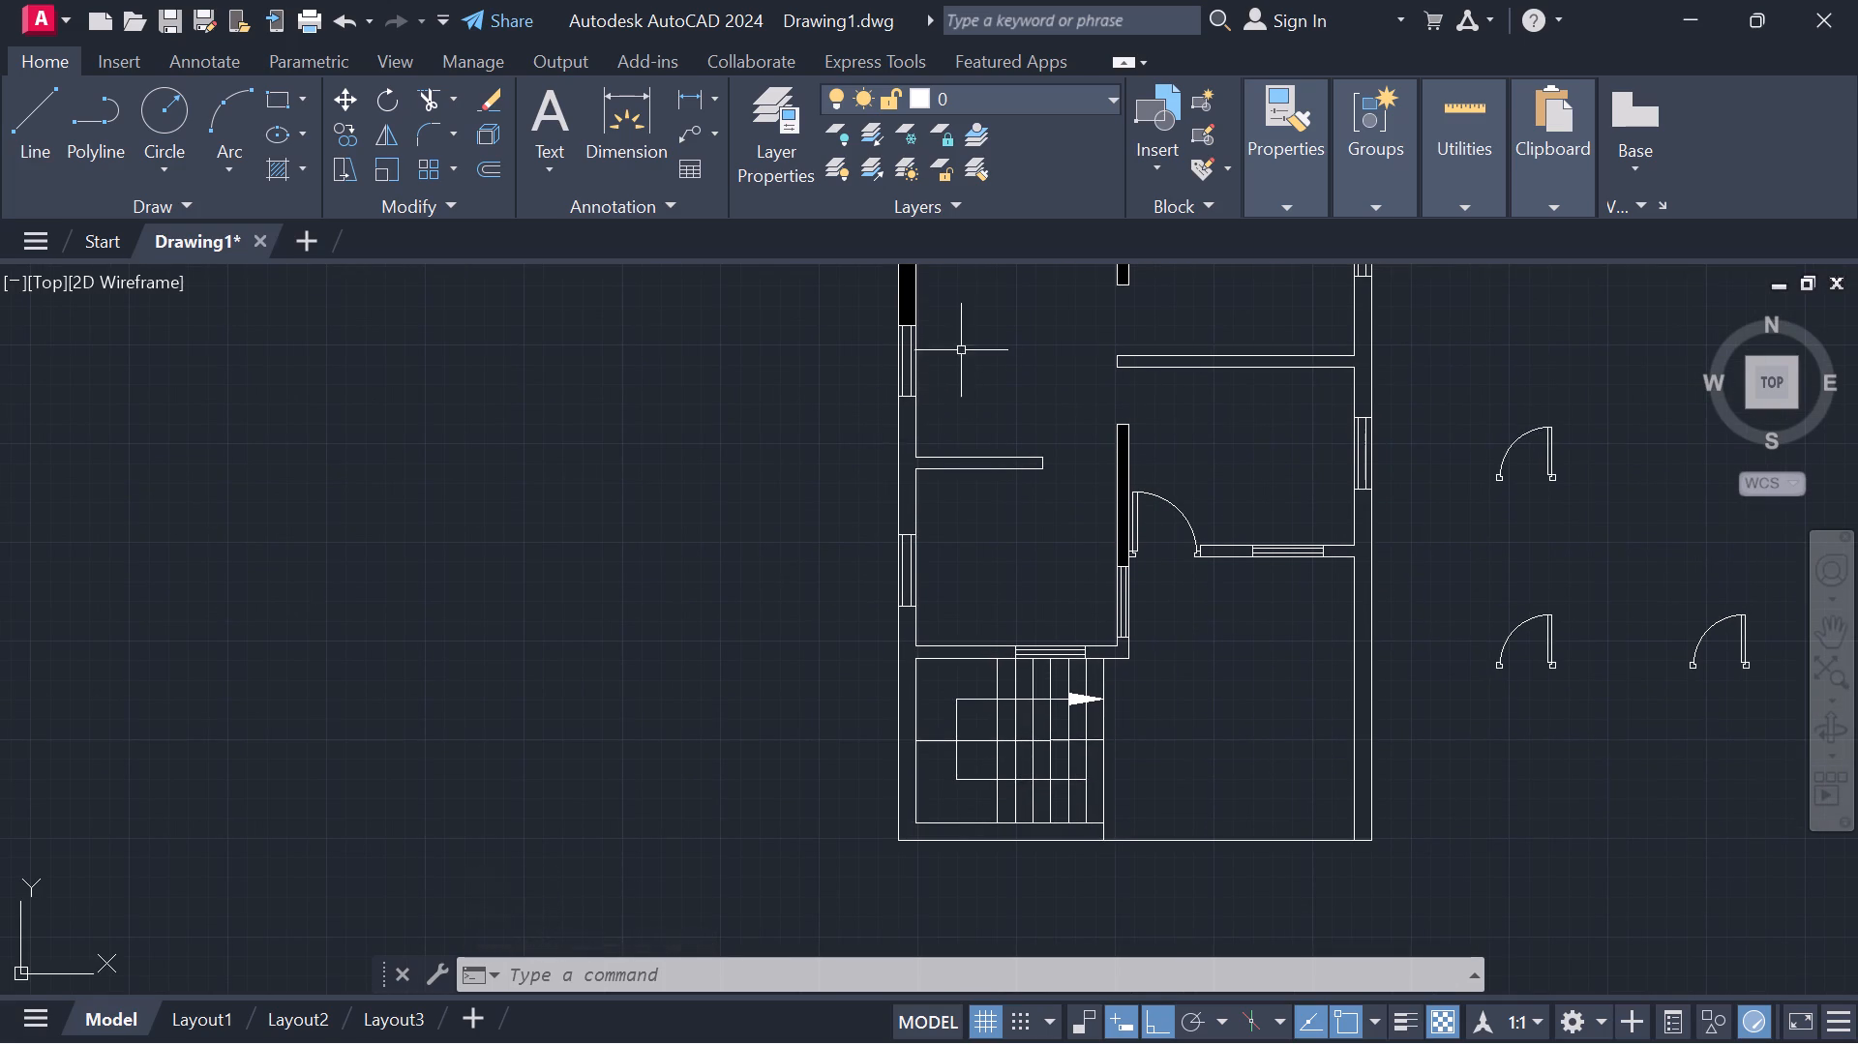
pyautogui.click(905, 295)
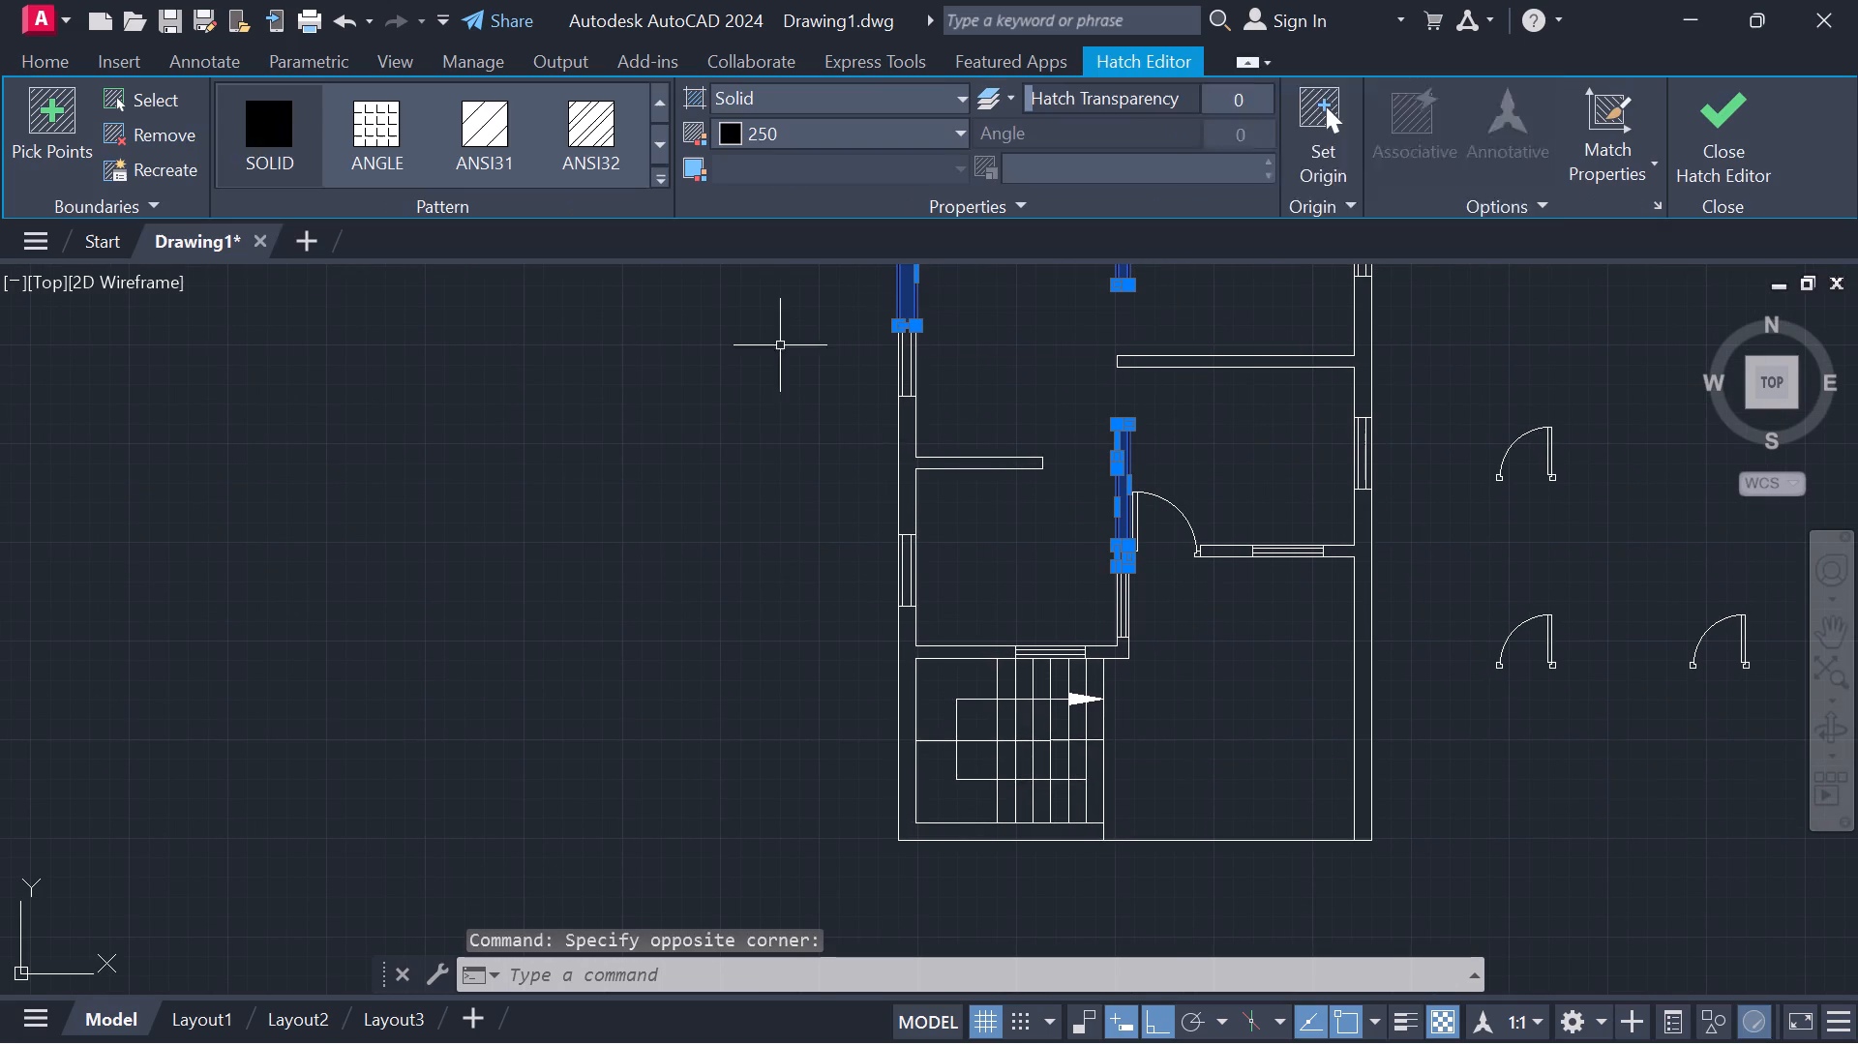
pyautogui.rightClick(625, 382)
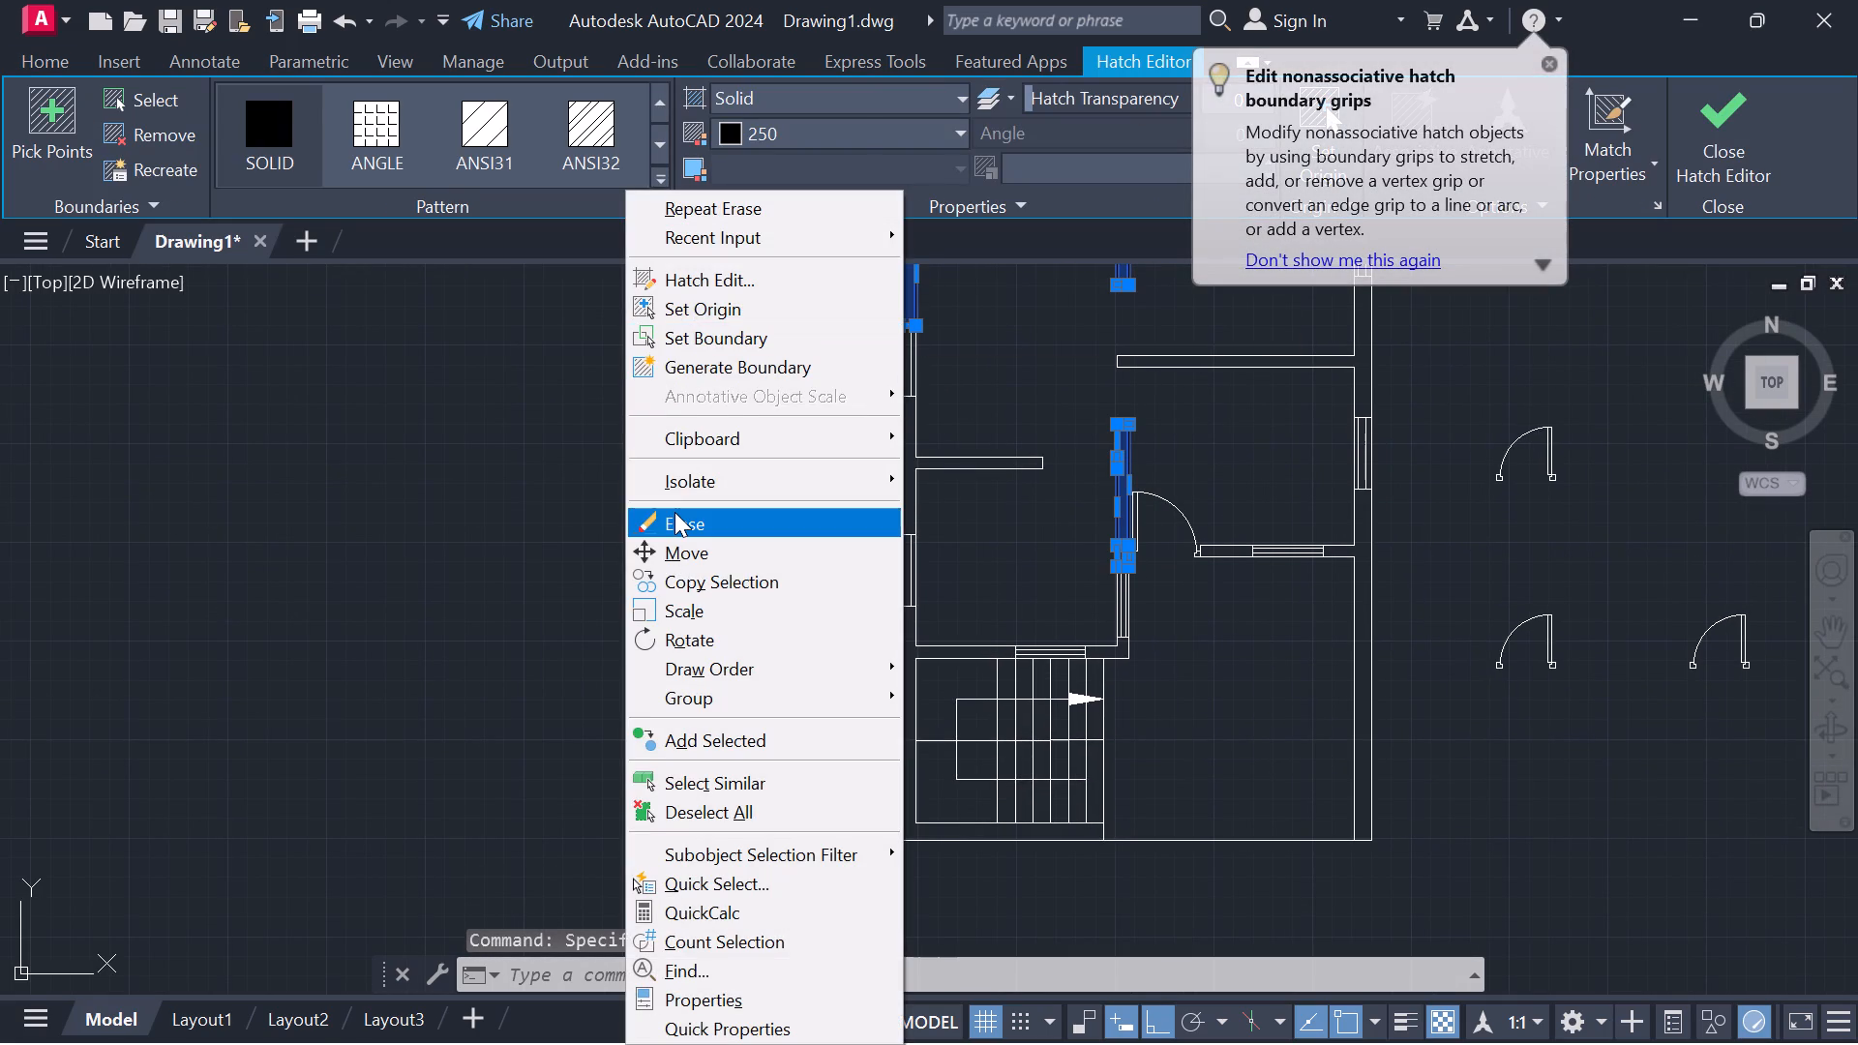
pyautogui.click(674, 512)
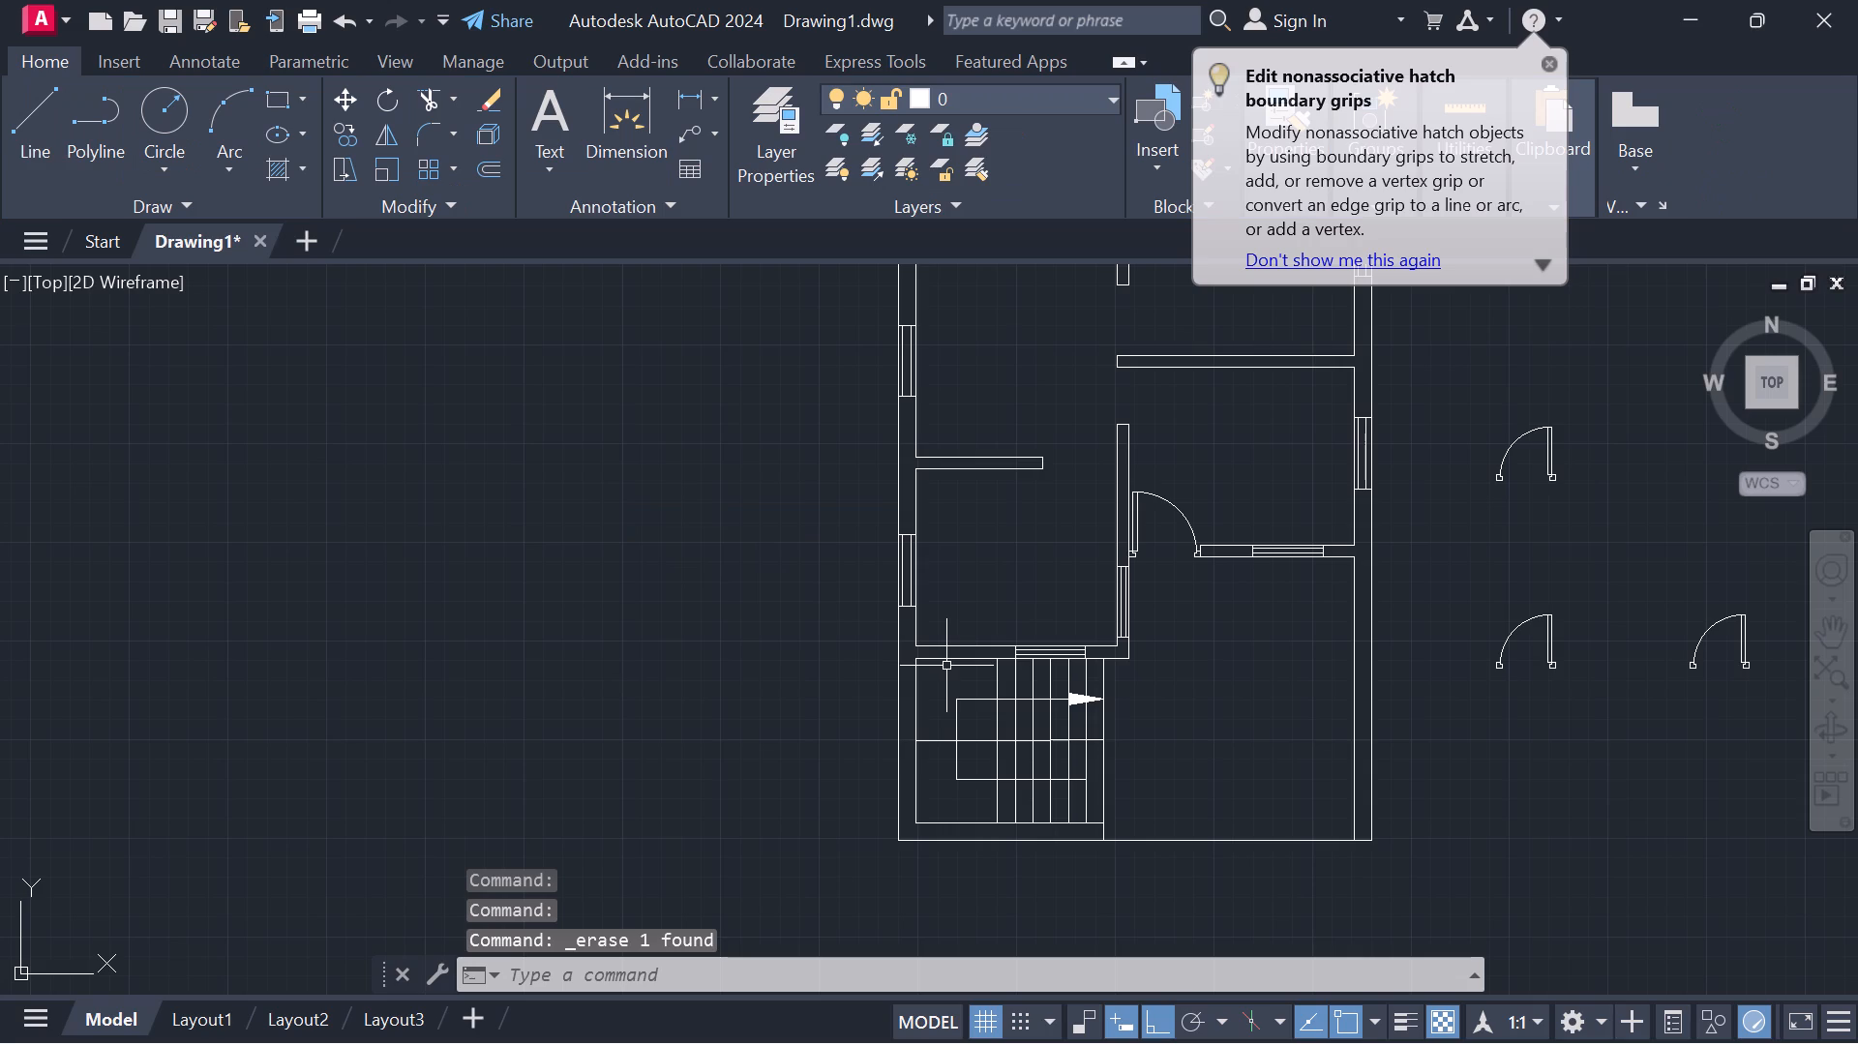
# Examine the lower rooms' walls and the fitted door around the cleared solid hatches.
pyautogui.scroll(2, 1333, 612)
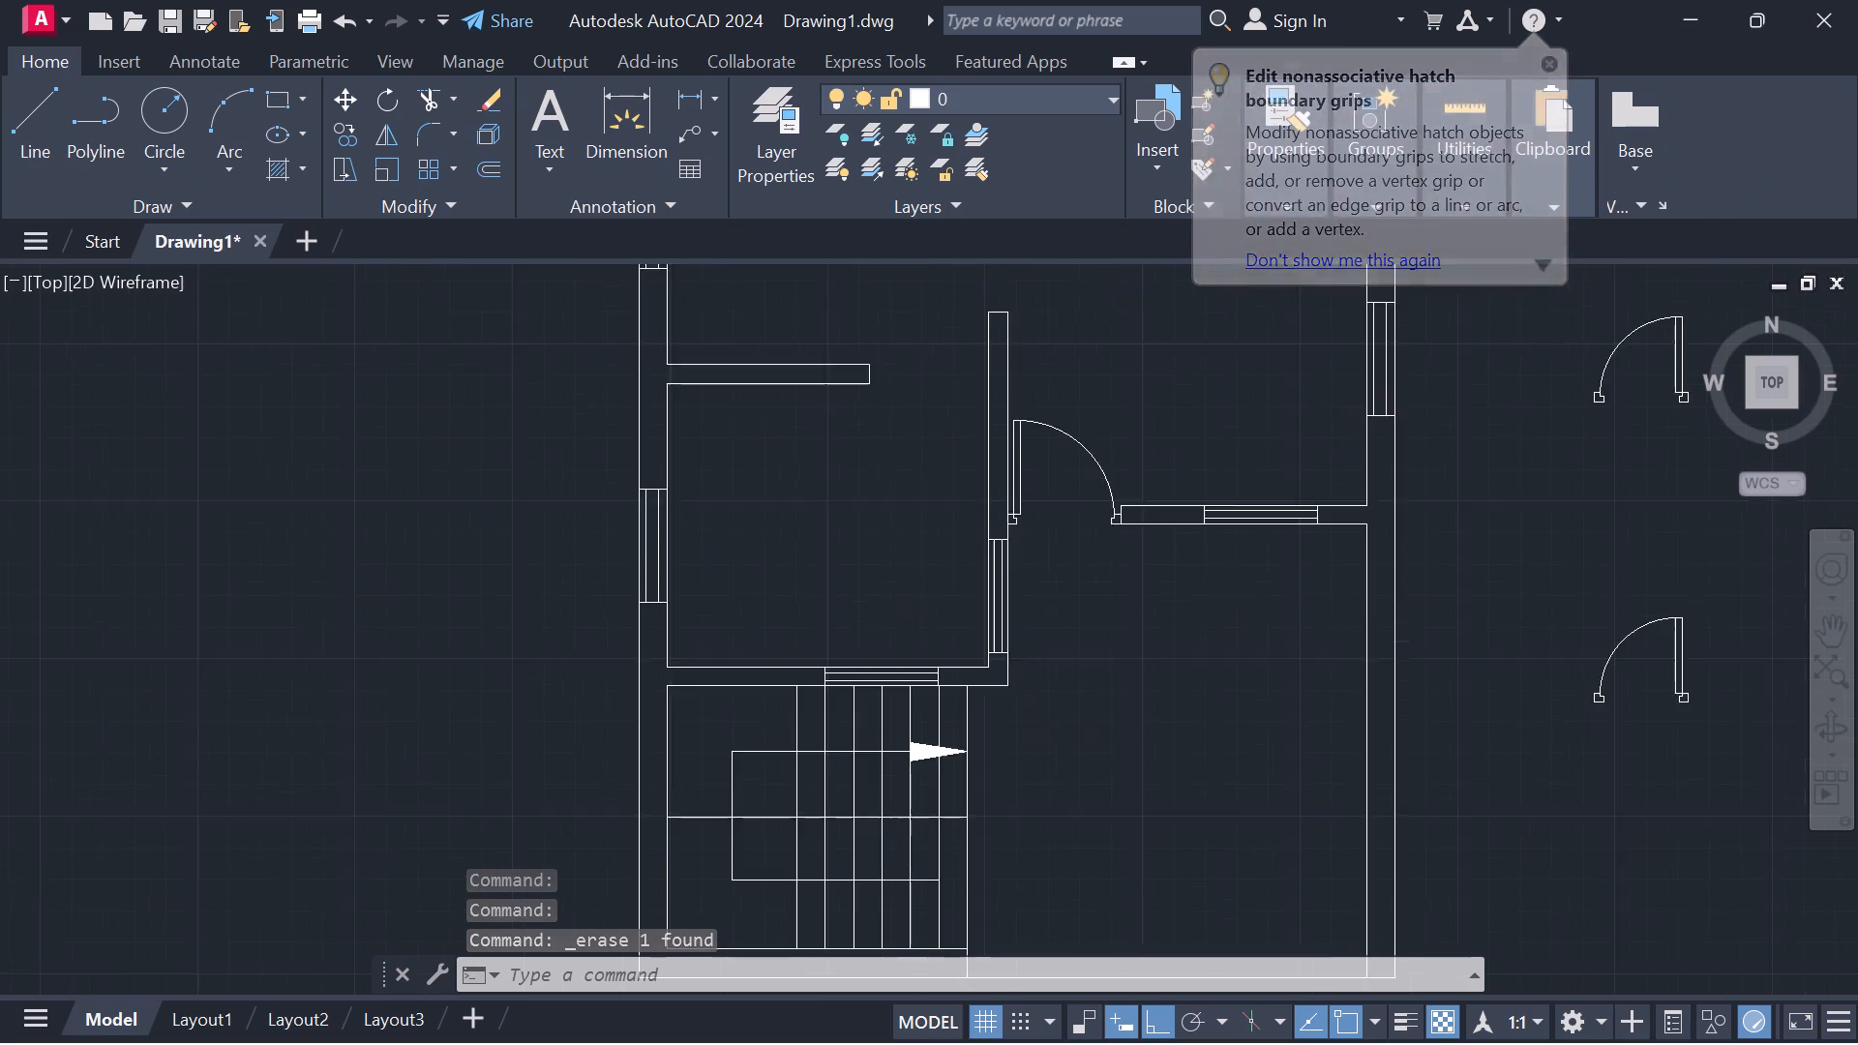
pyautogui.scroll(-2, 1074, 646)
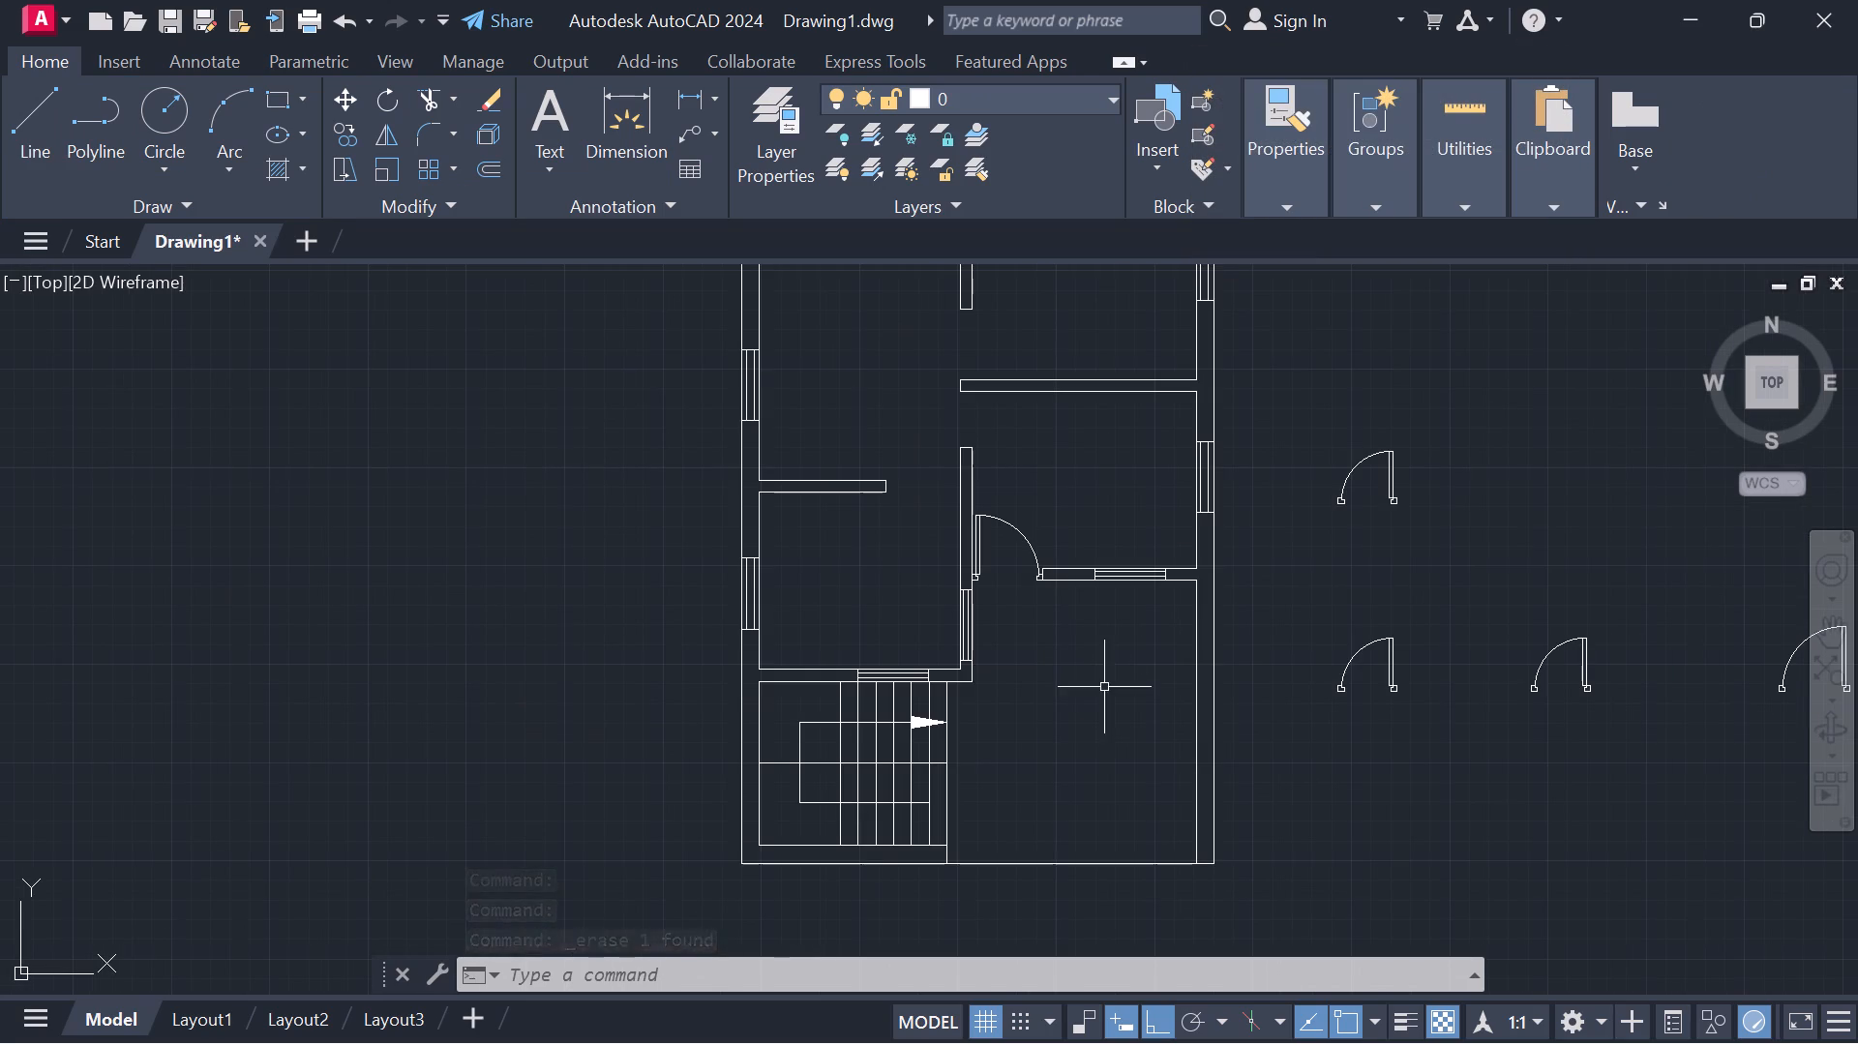
pyautogui.moveTo(1104, 687); pyautogui.dragTo(1062, 792, button='middle')
pyautogui.scroll(1, 1062, 791)
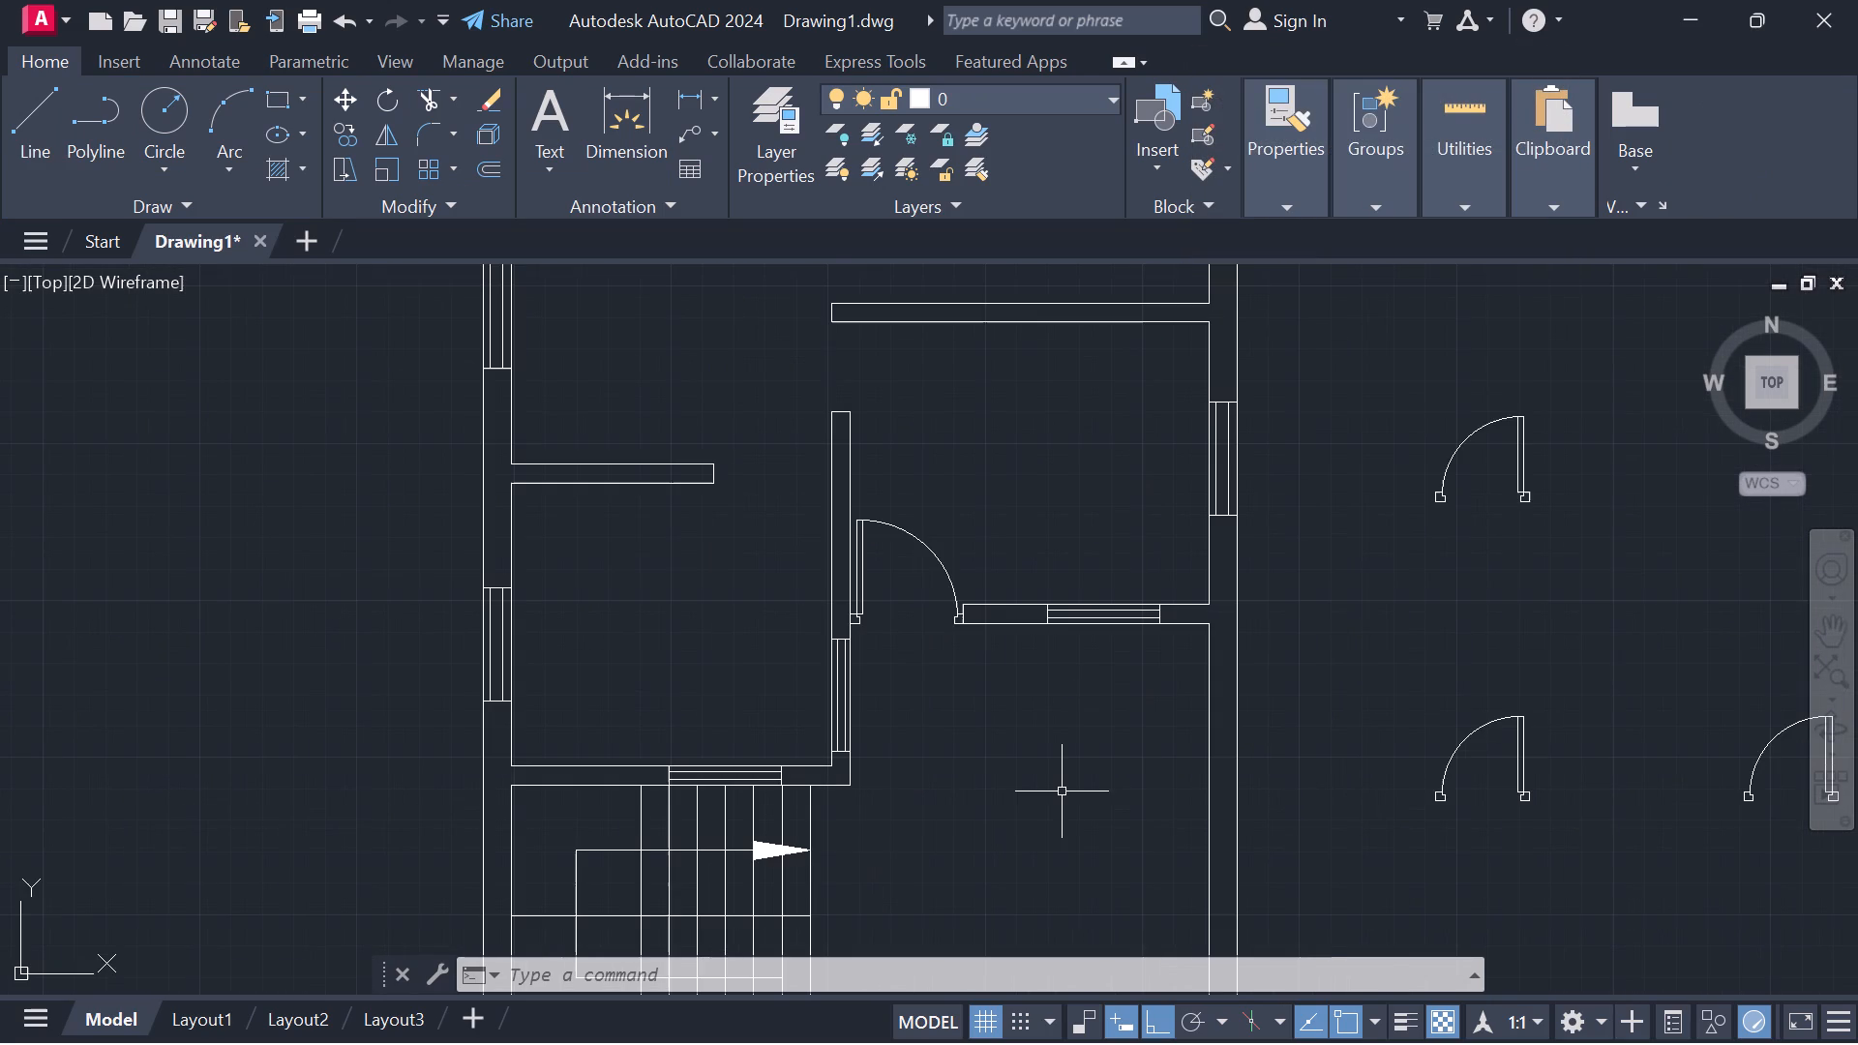
pyautogui.scroll(2, 1062, 791)
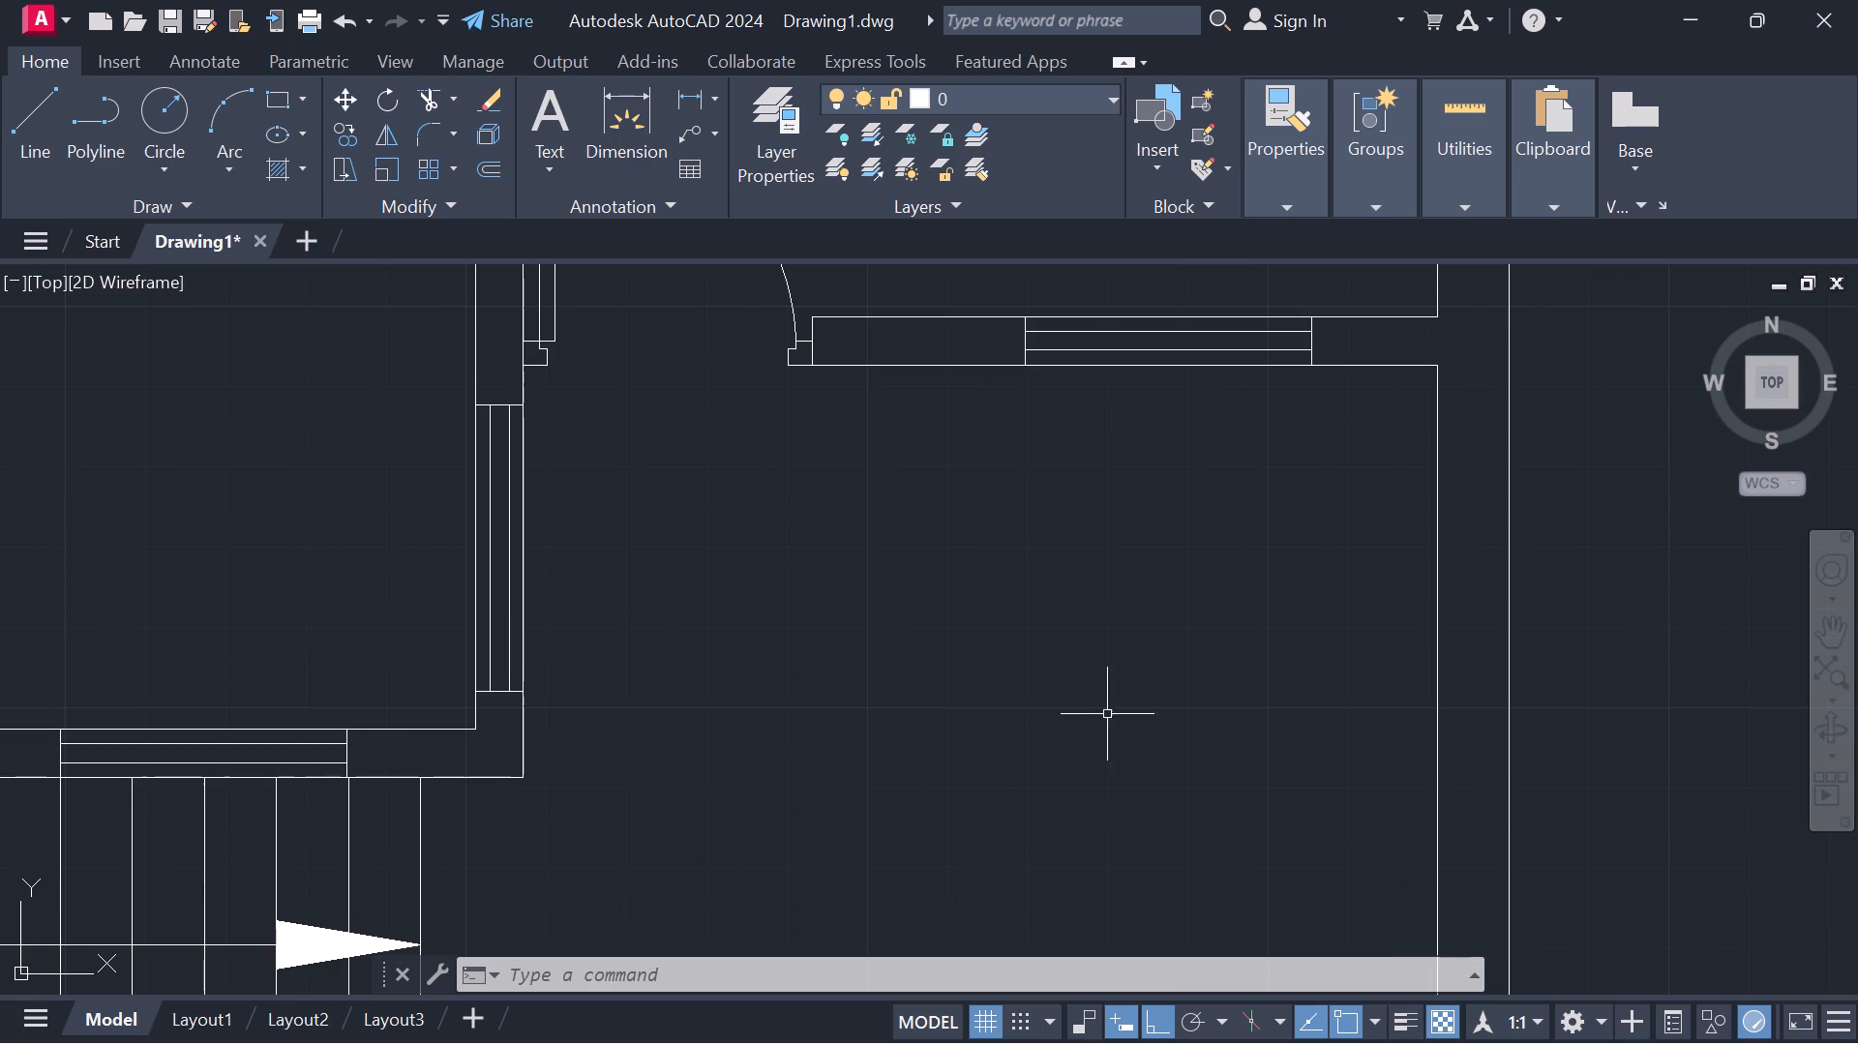
pyautogui.scroll(-3, 1169, 521)
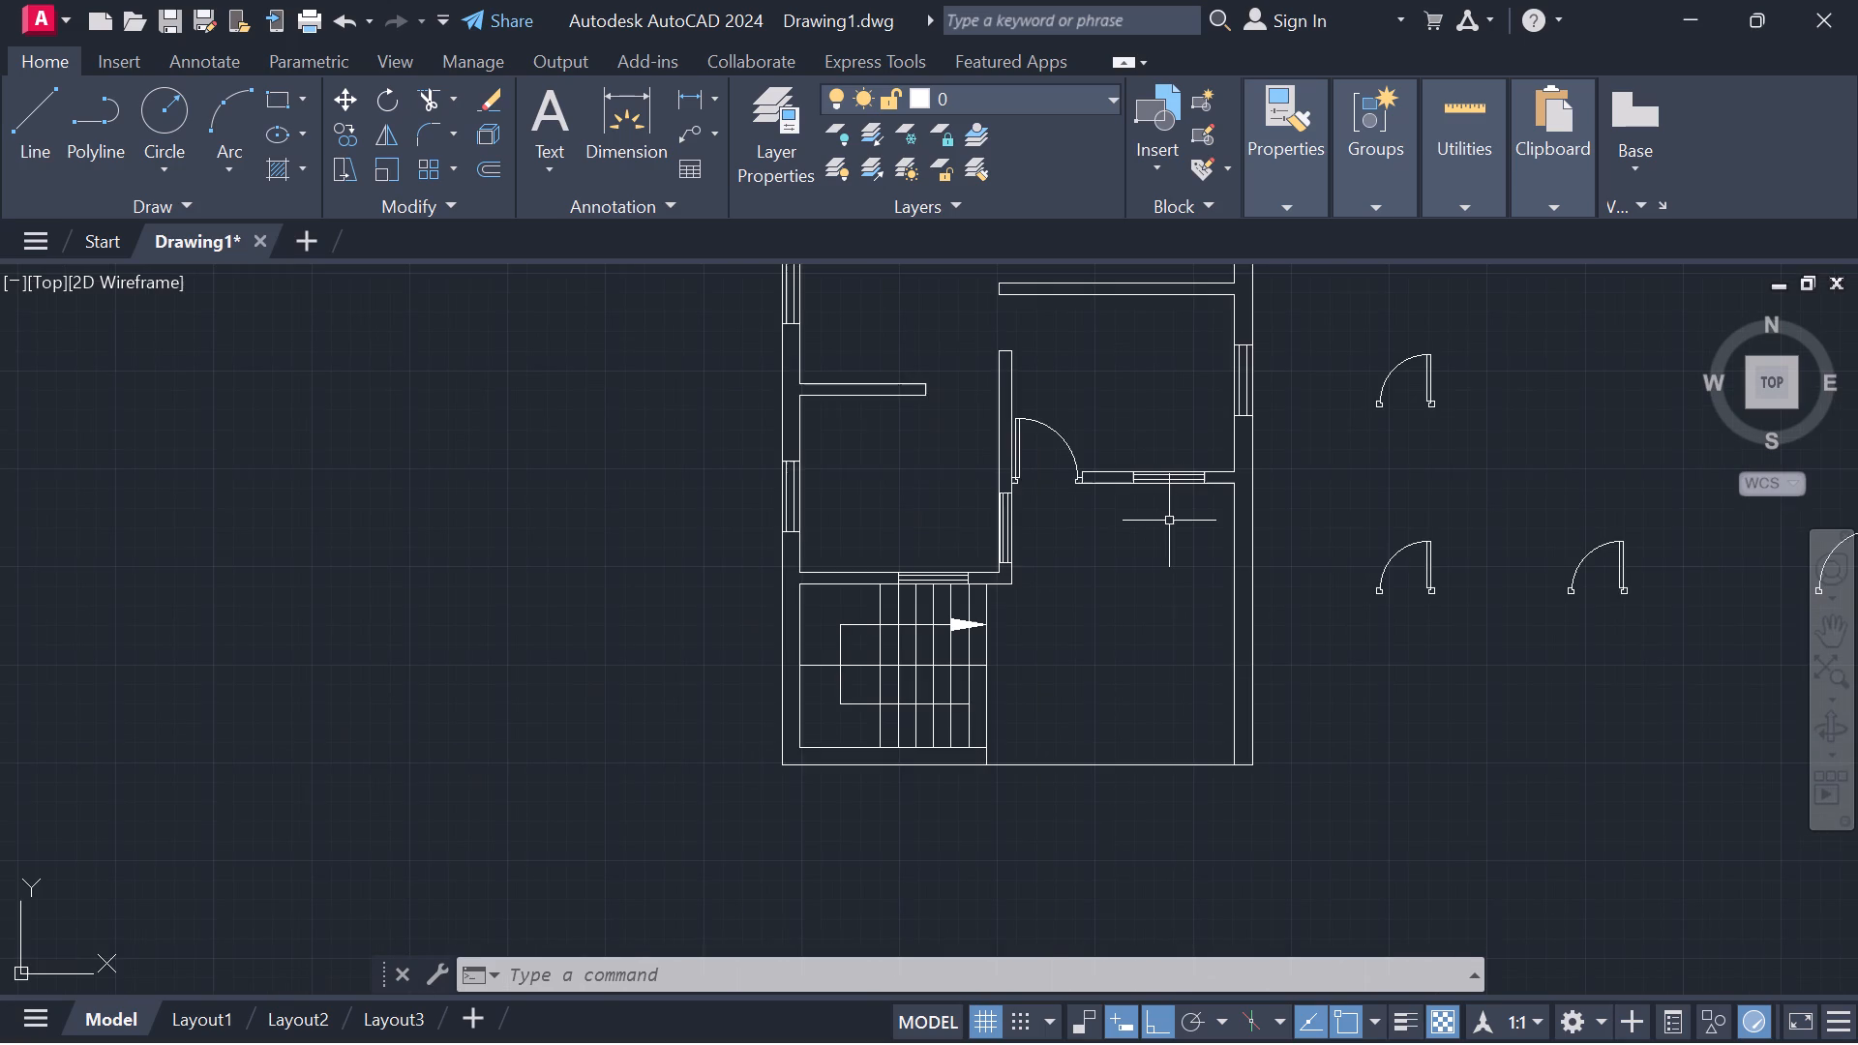
pyautogui.scroll(-1, 1169, 521)
pyautogui.moveTo(1168, 522); pyautogui.dragTo(1153, 621, button='middle')
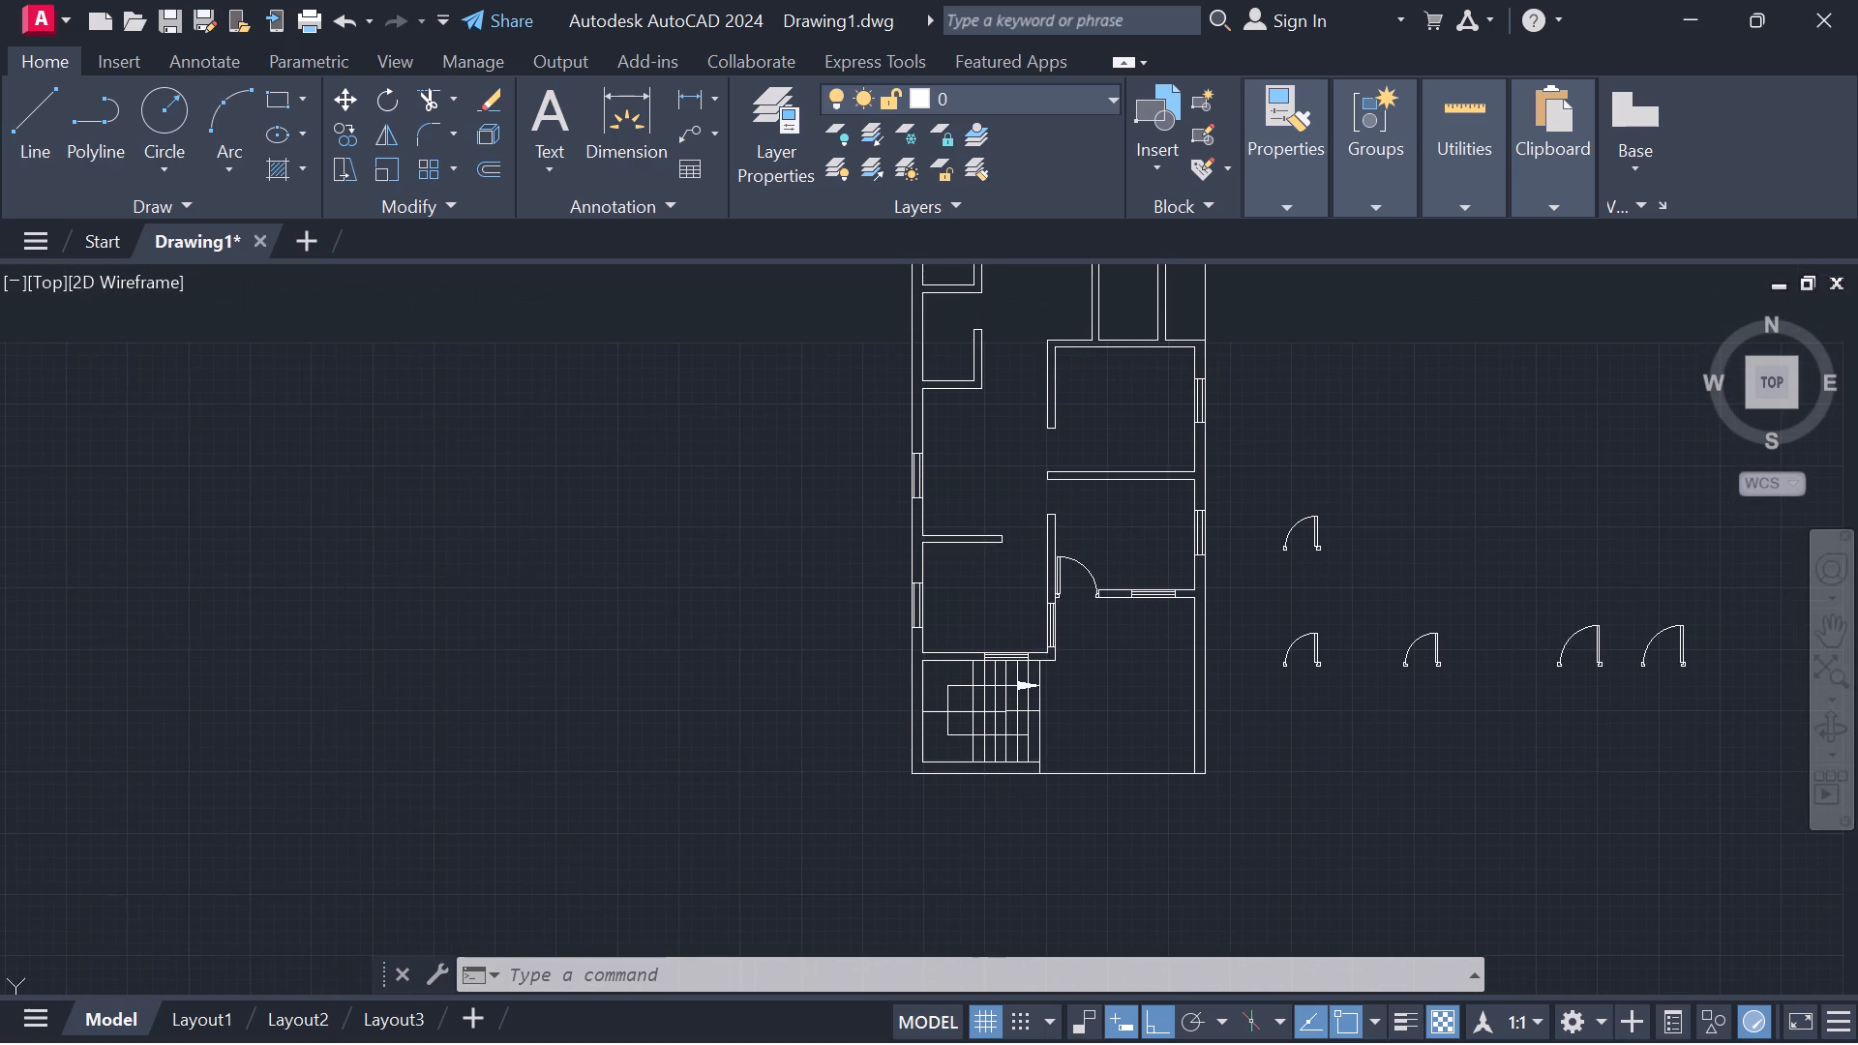
pyautogui.scroll(3, 1153, 621)
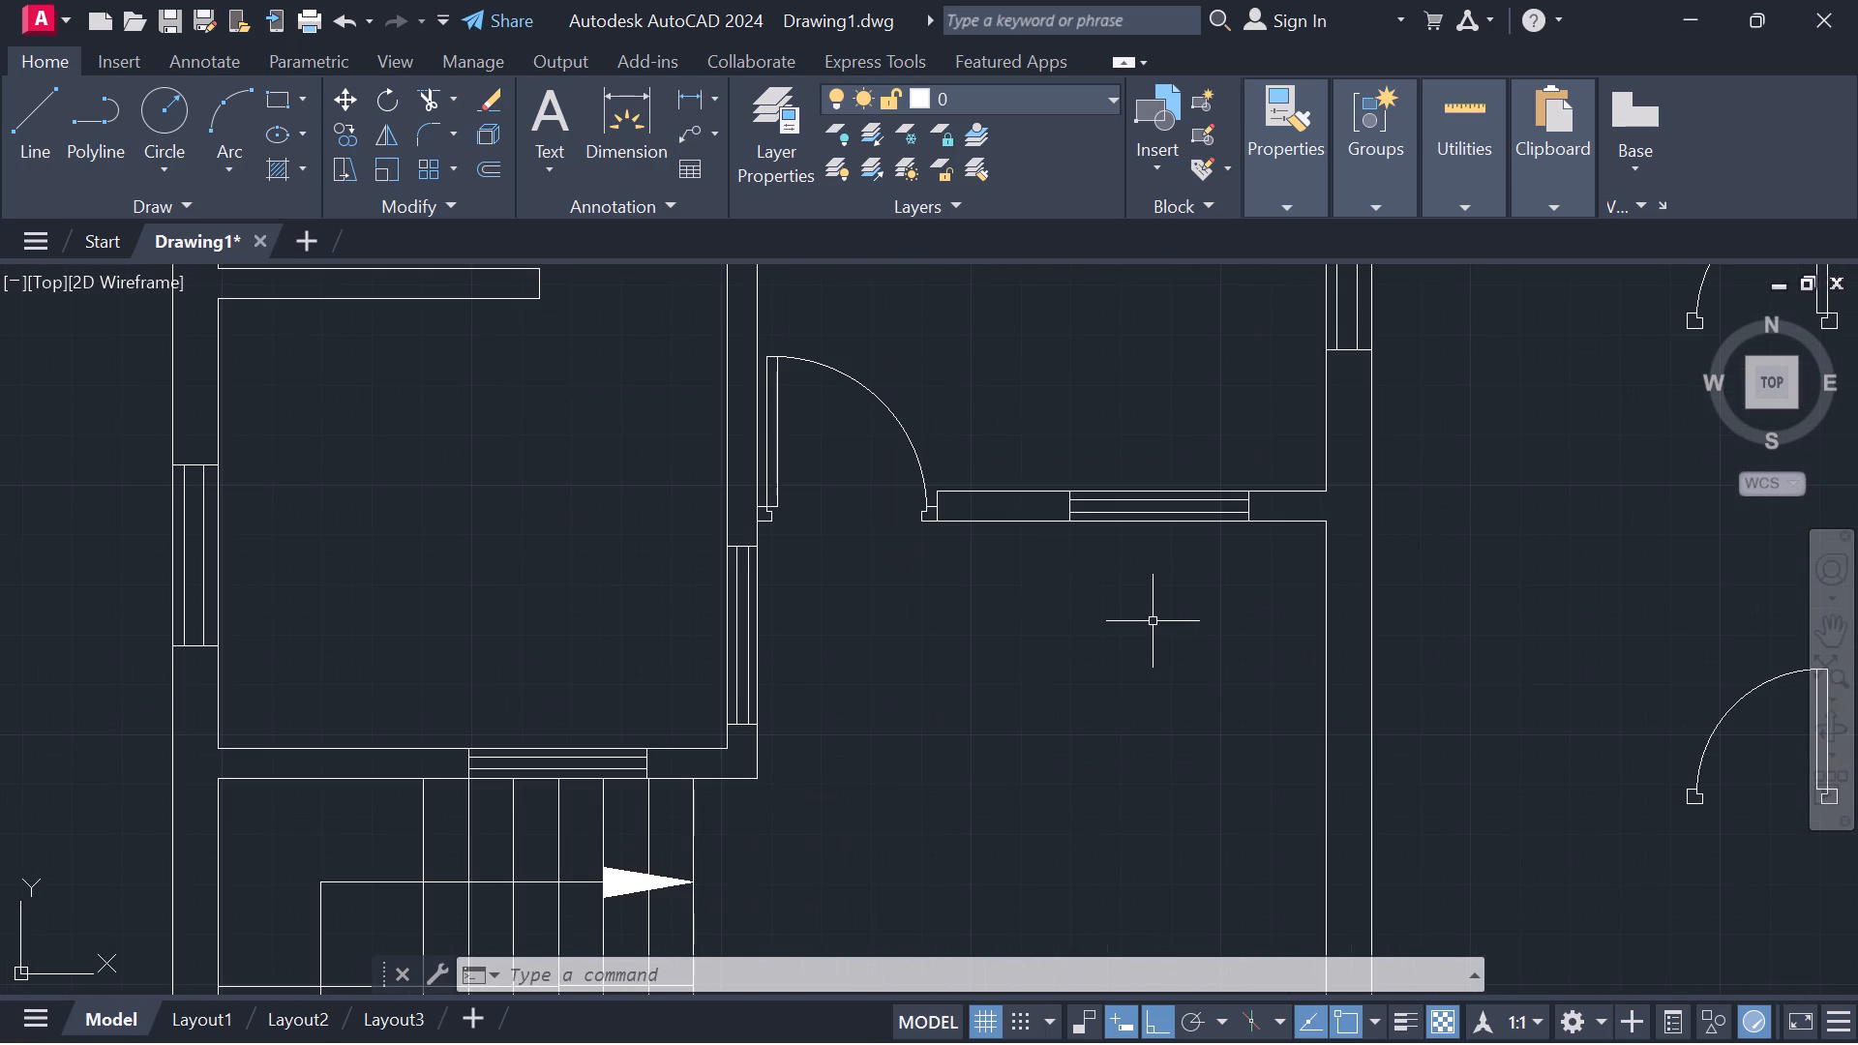
pyautogui.scroll(-3, 1153, 621)
pyautogui.scroll(1, 1153, 621)
pyautogui.scroll(-1, 1168, 621)
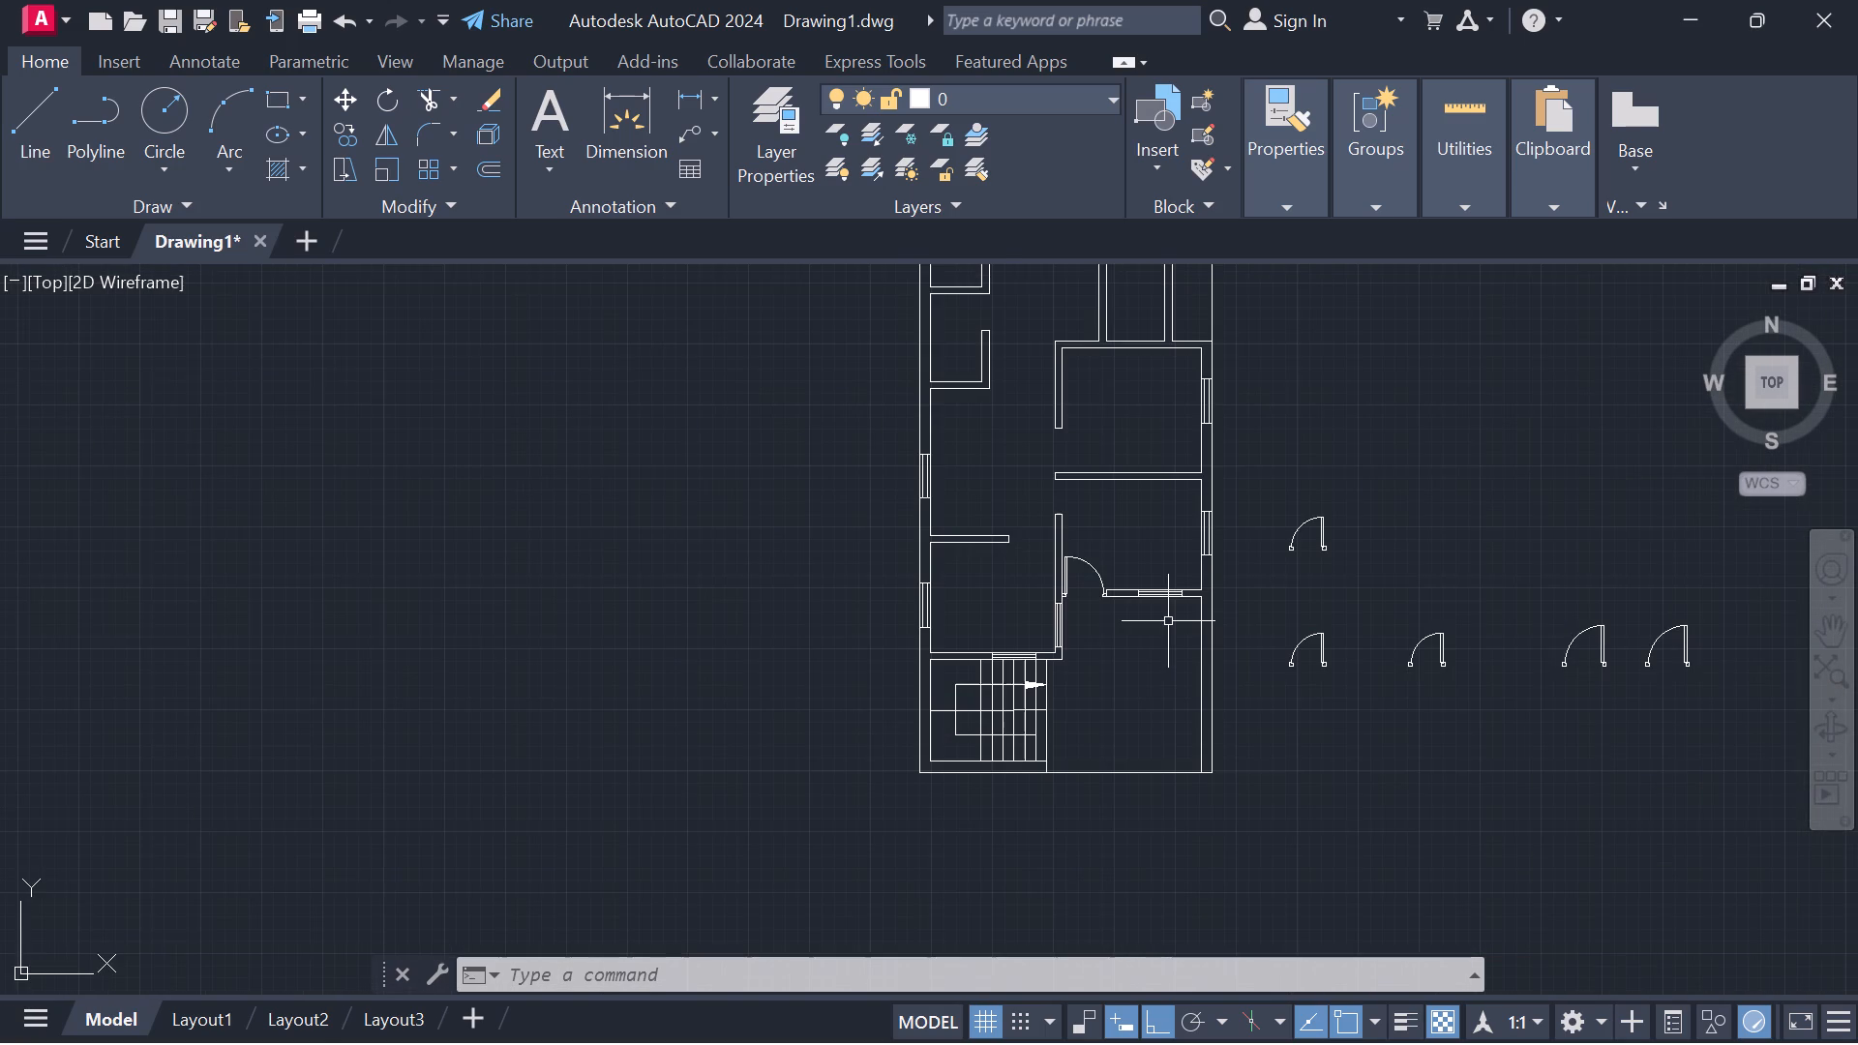
# With Ortho off, move the nearer of the two larger spare doors by its hinge-jamb outer corner to the bottom corner of the top rooms' dividing wall.
pyautogui.moveTo(1401, 612); pyautogui.dragTo(1304, 672, button='middle')
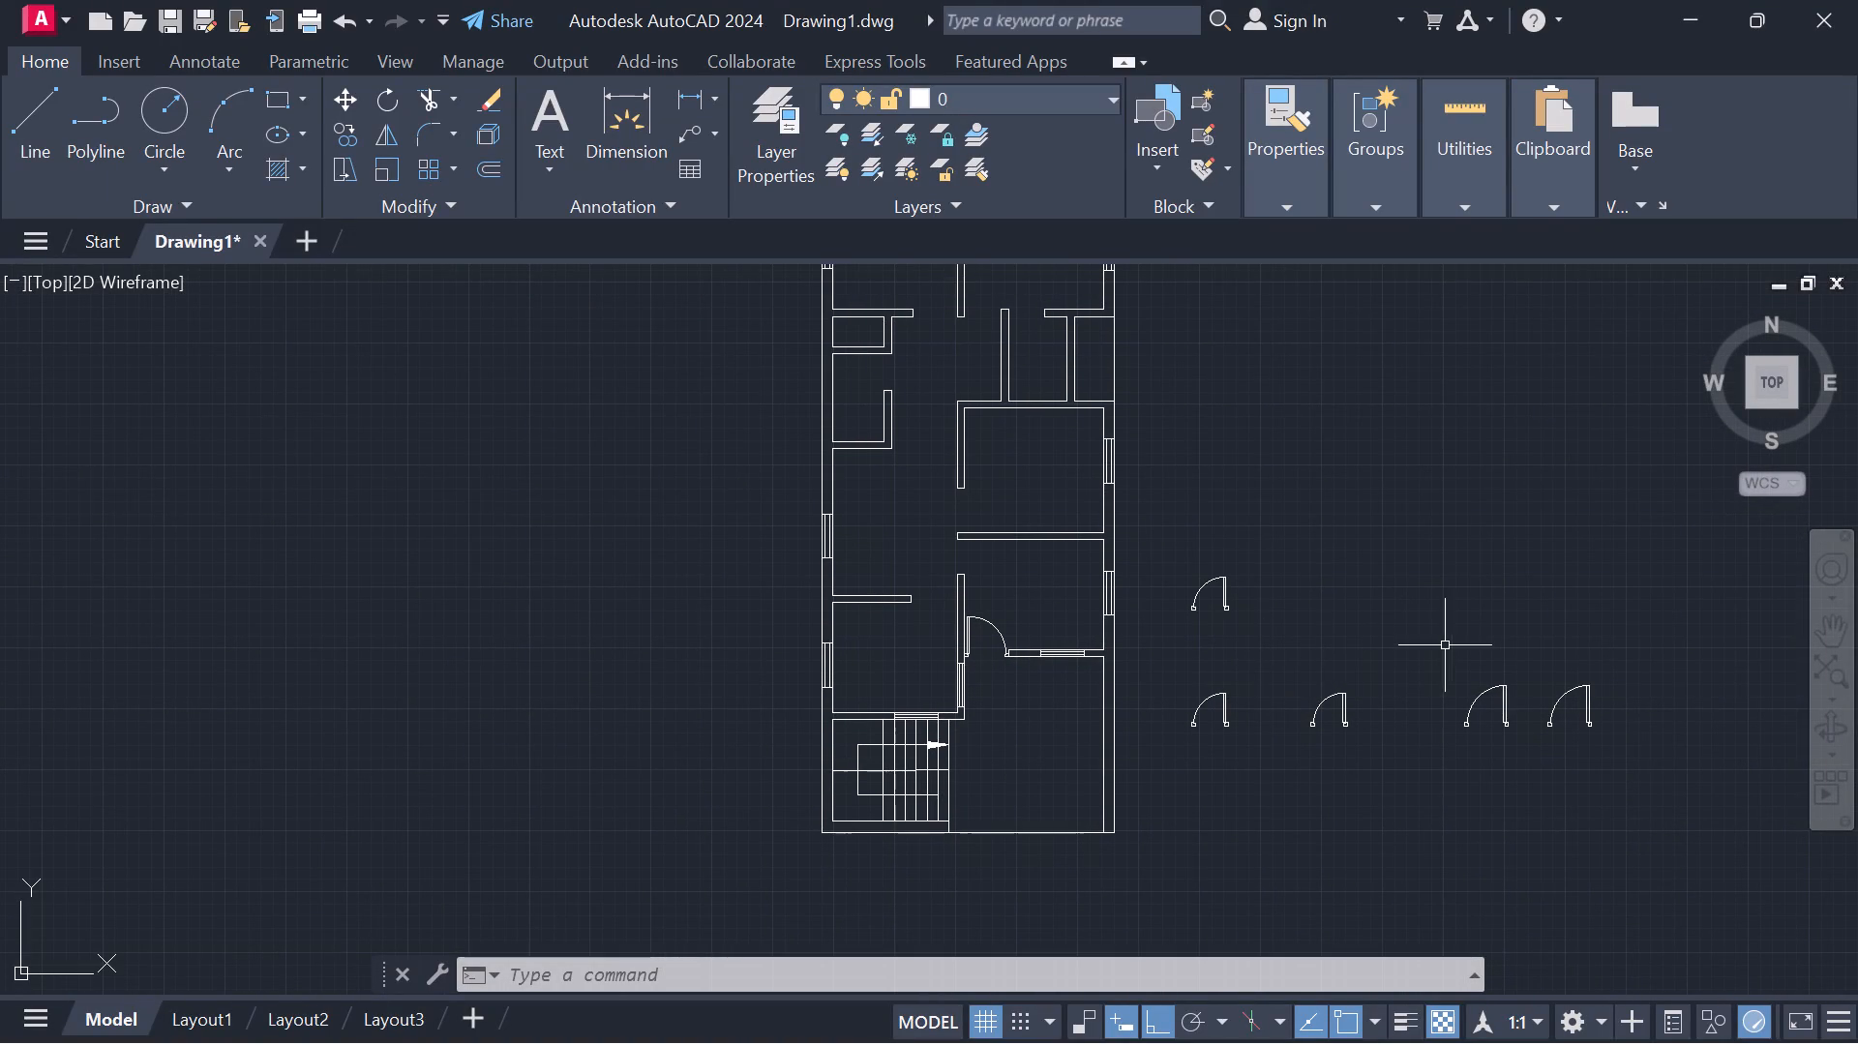
pyautogui.moveTo(1518, 659); pyautogui.dragTo(1410, 724)
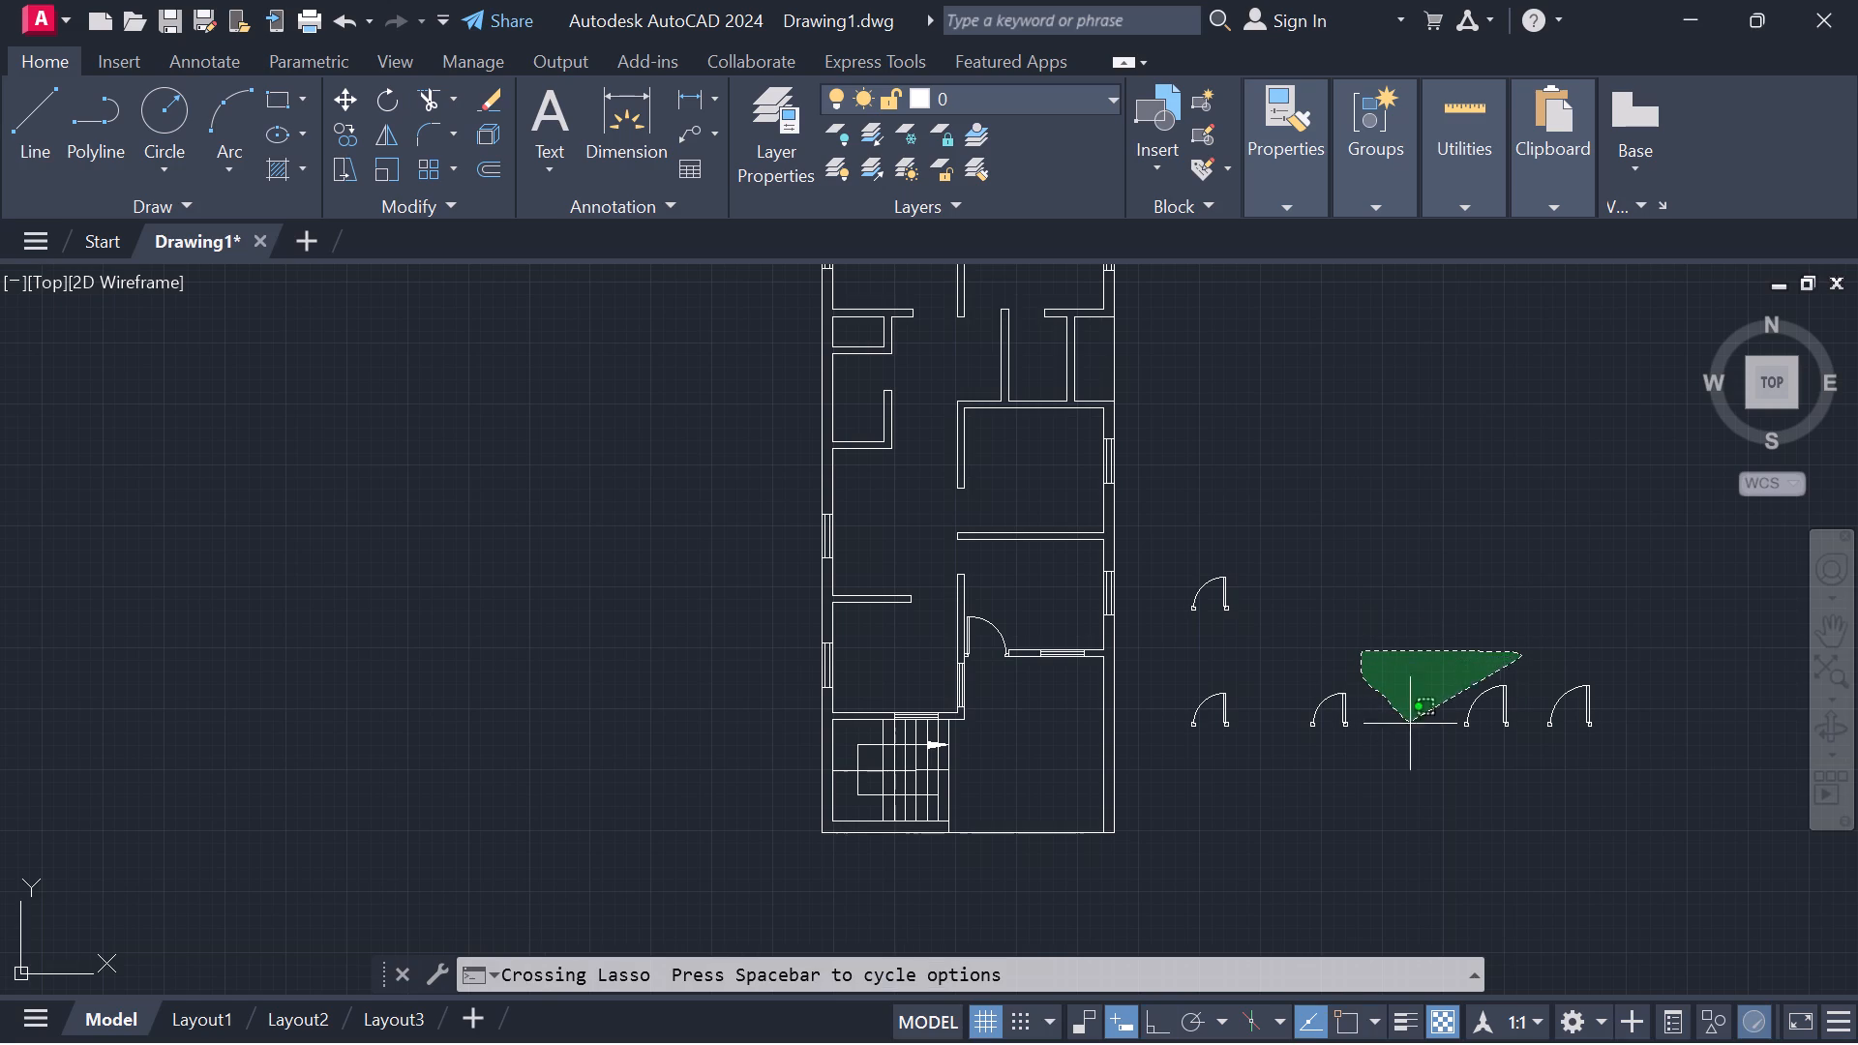
pyautogui.moveTo(1410, 724); pyautogui.dragTo(1515, 778)
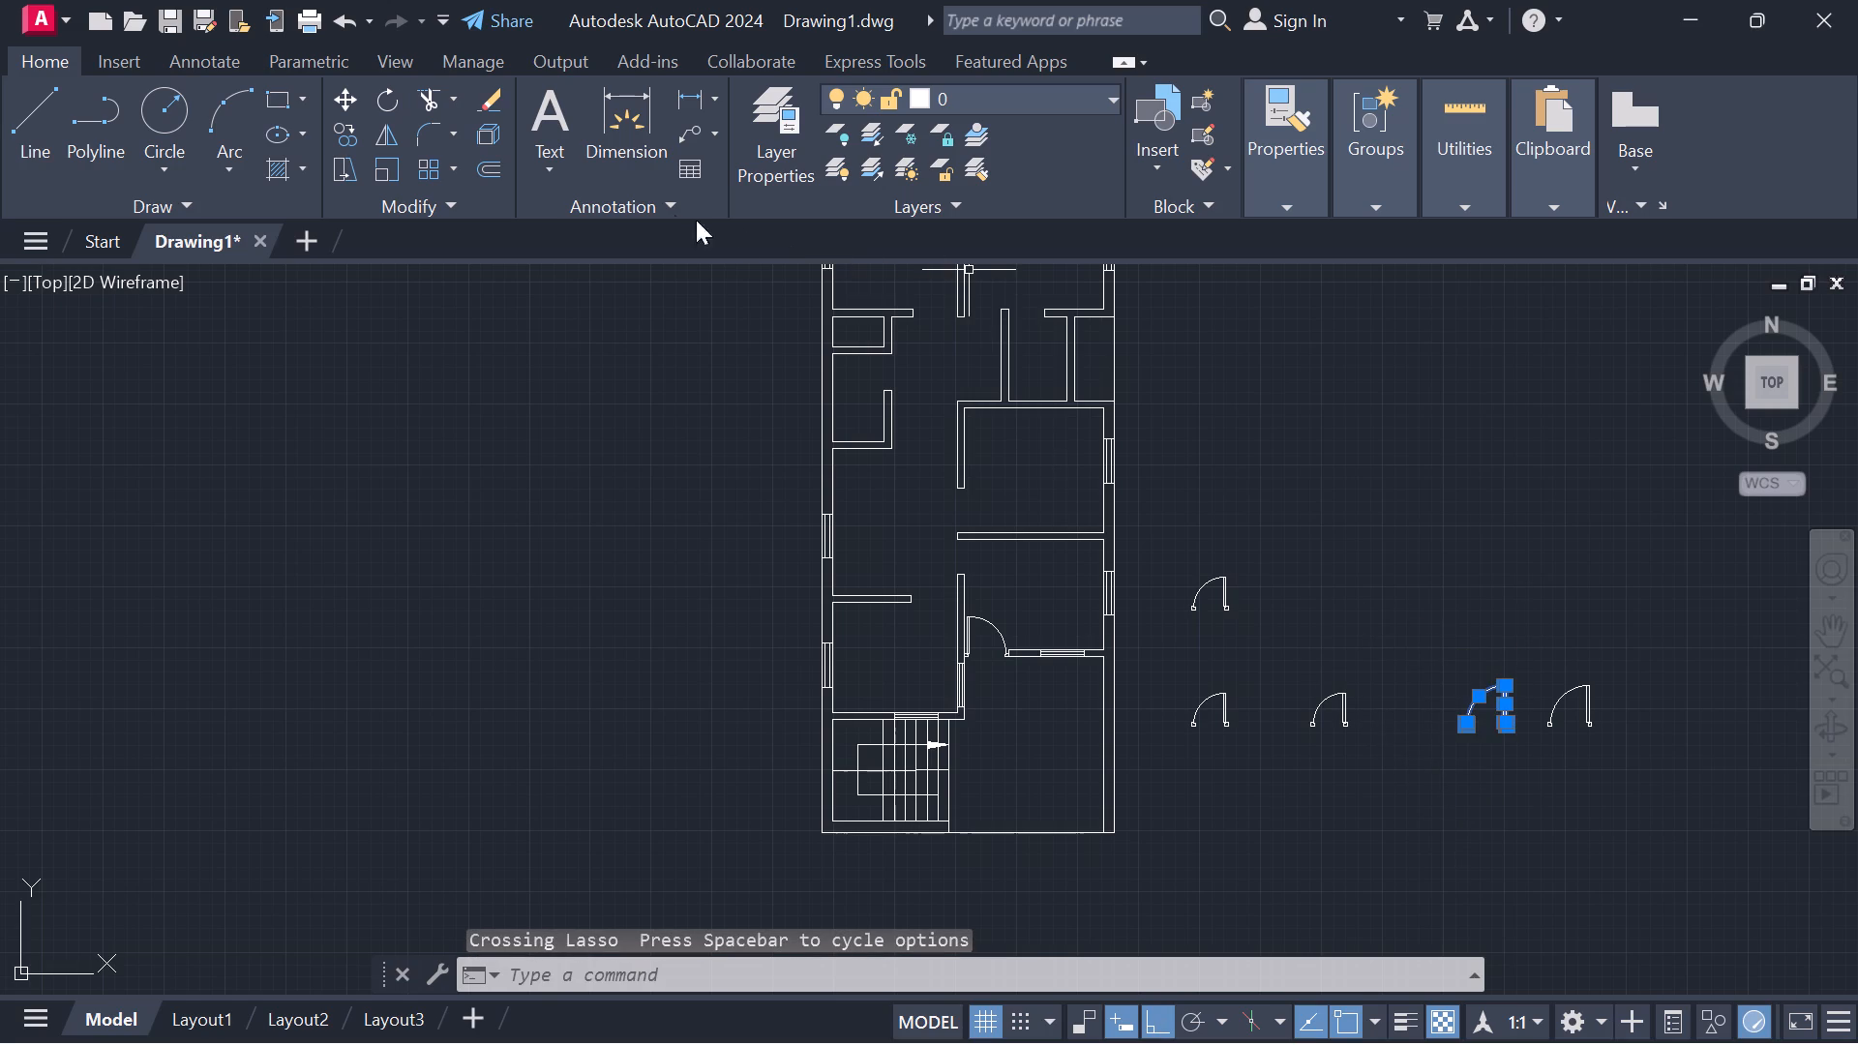
pyautogui.click(340, 103)
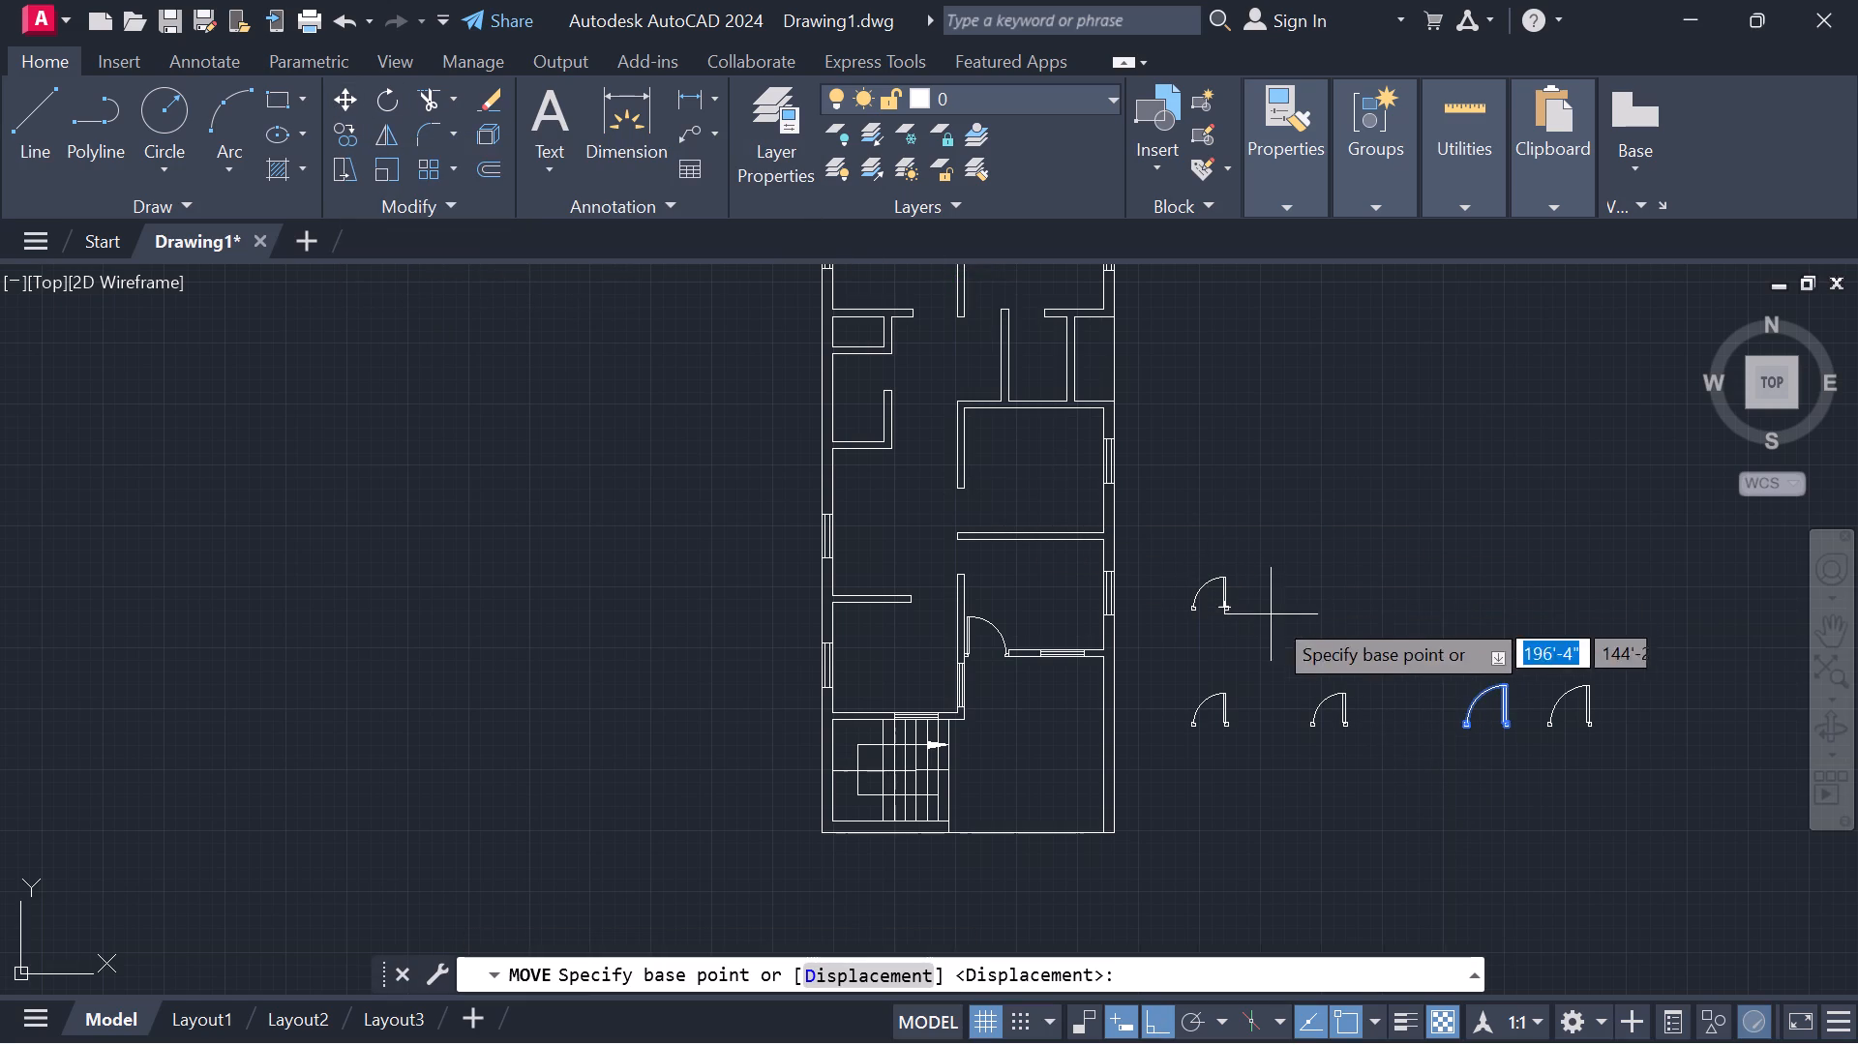
pyautogui.scroll(2, 1398, 758)
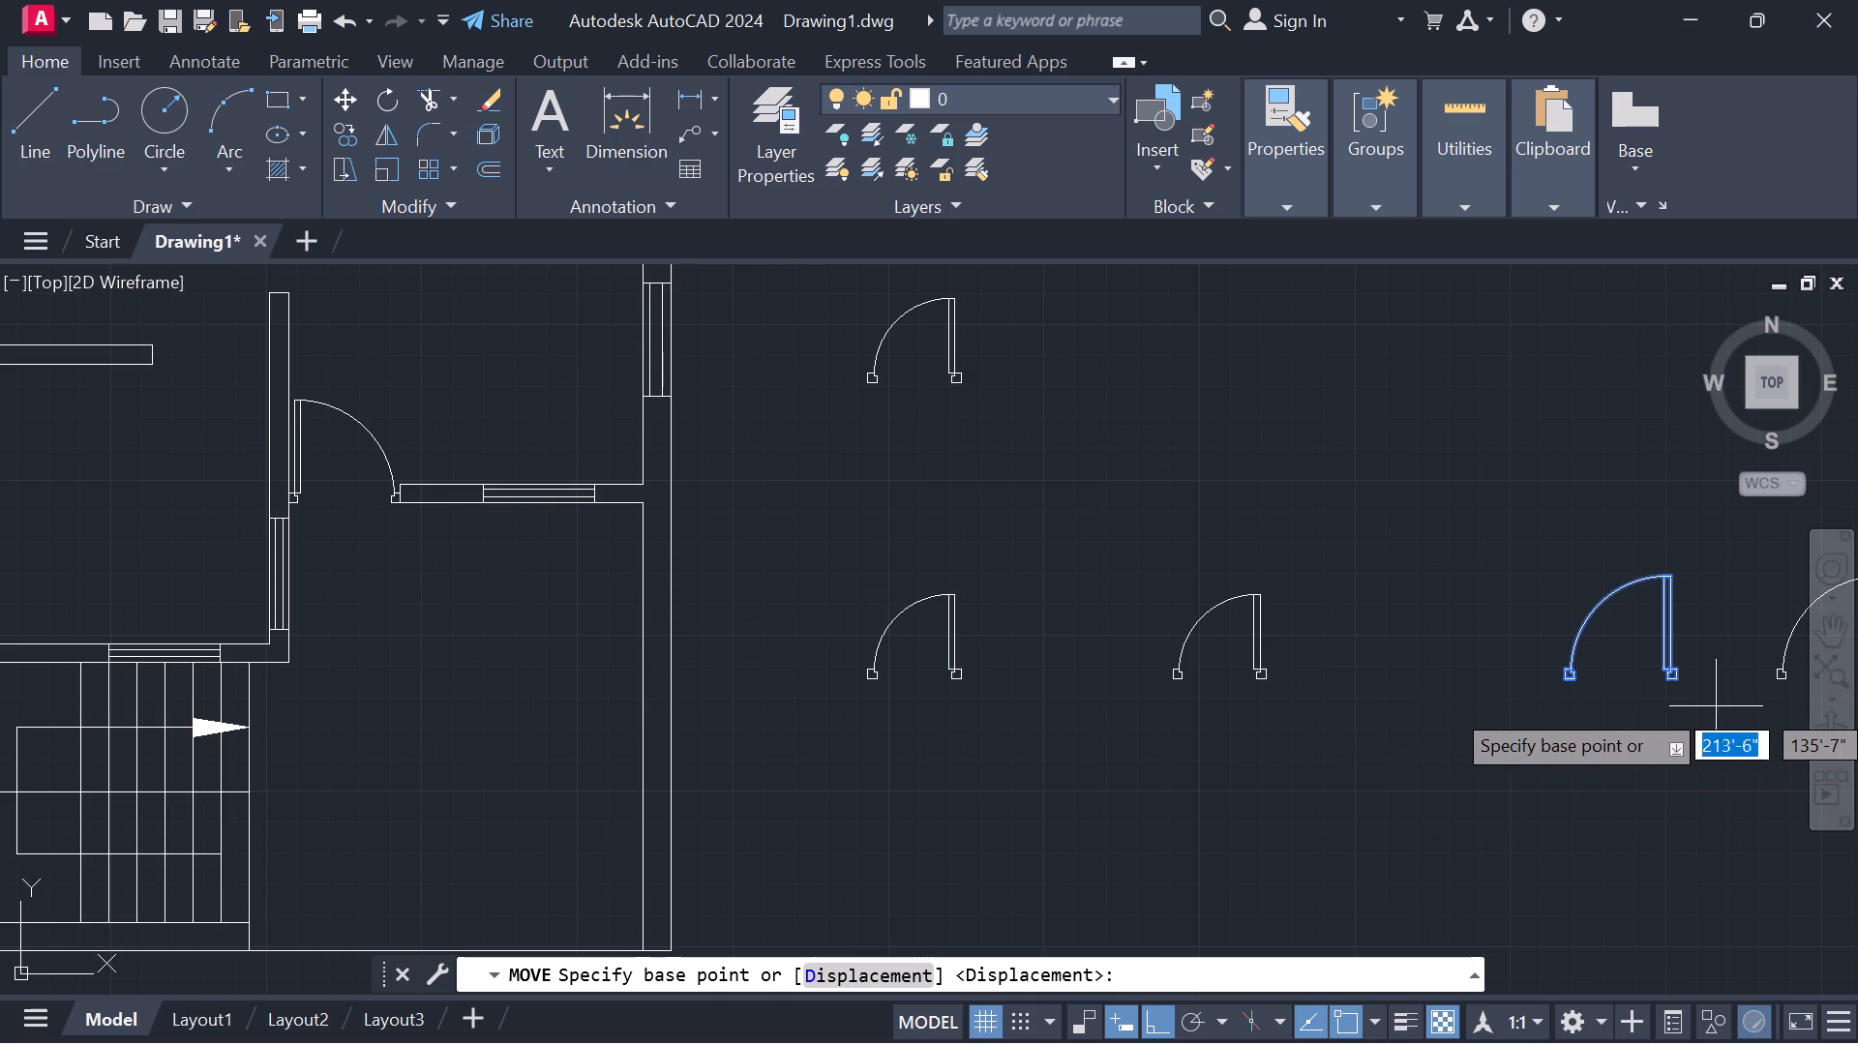
pyautogui.scroll(2, 1734, 705)
pyautogui.scroll(2, 1505, 687)
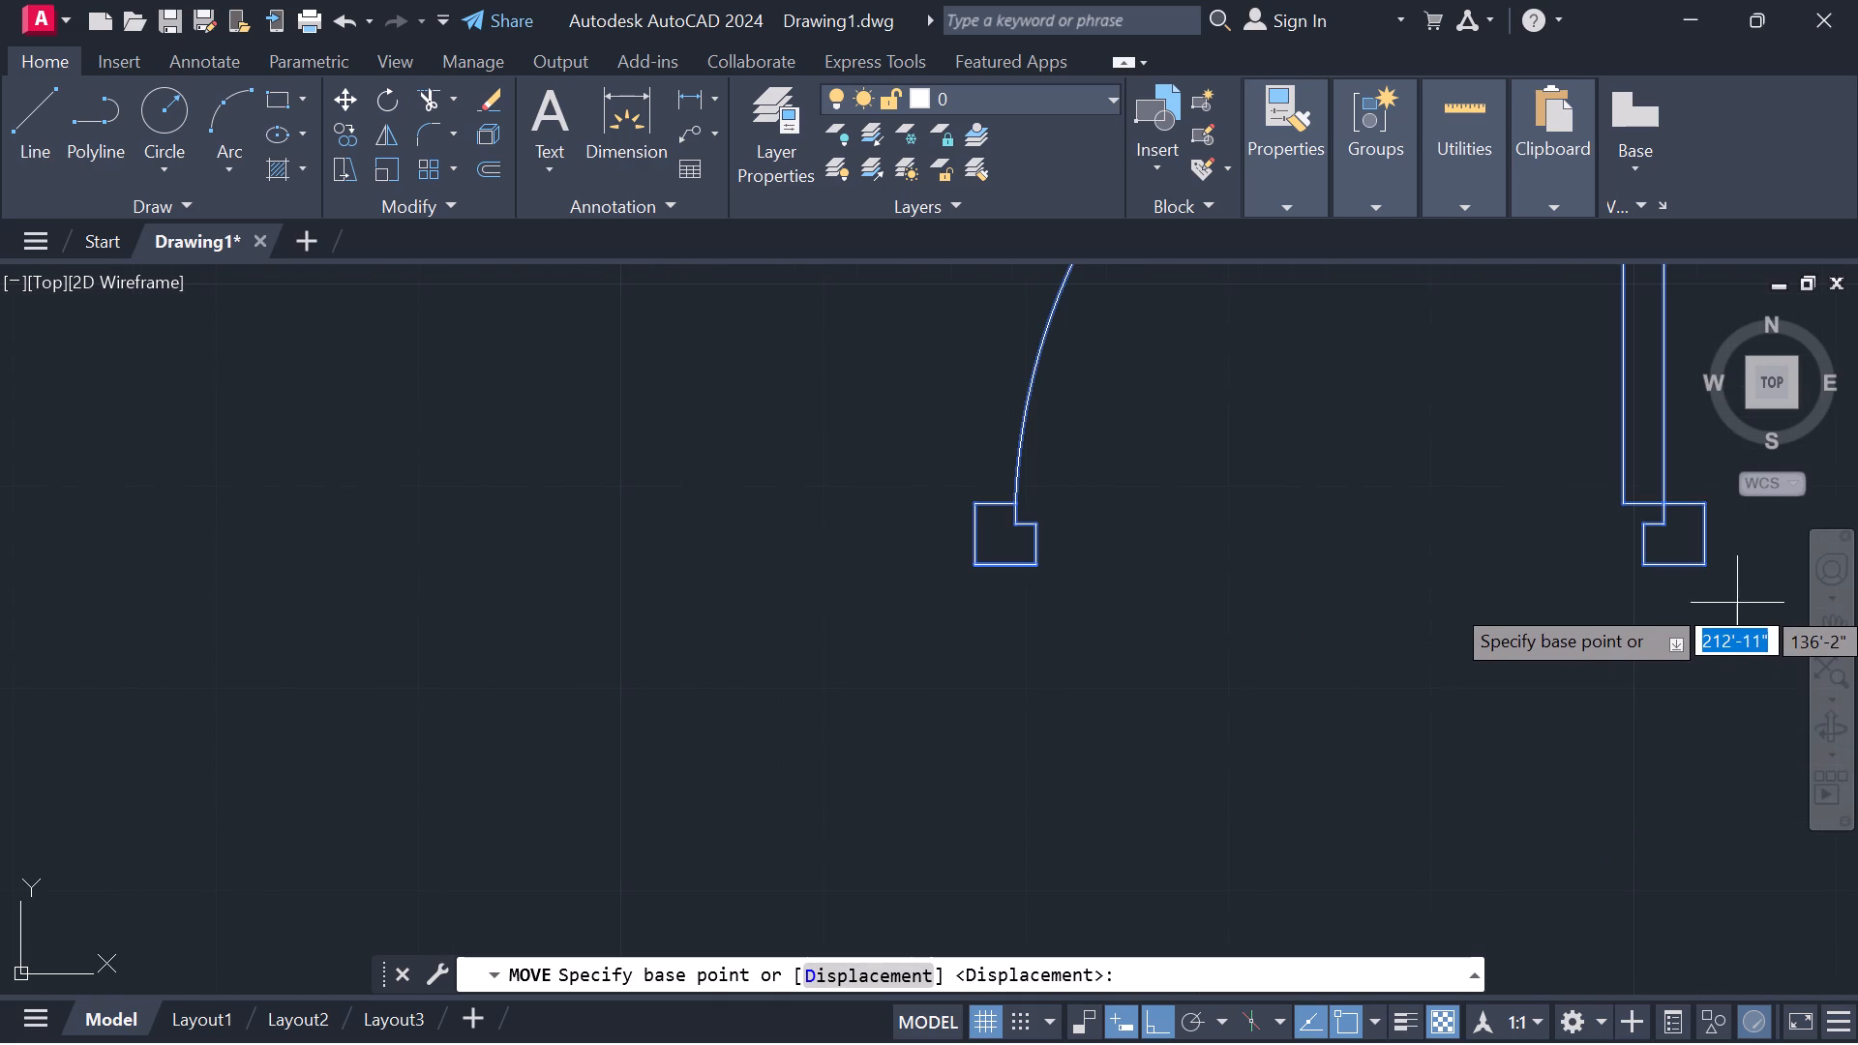
pyautogui.click(1711, 569)
pyautogui.scroll(-4, 845, 518)
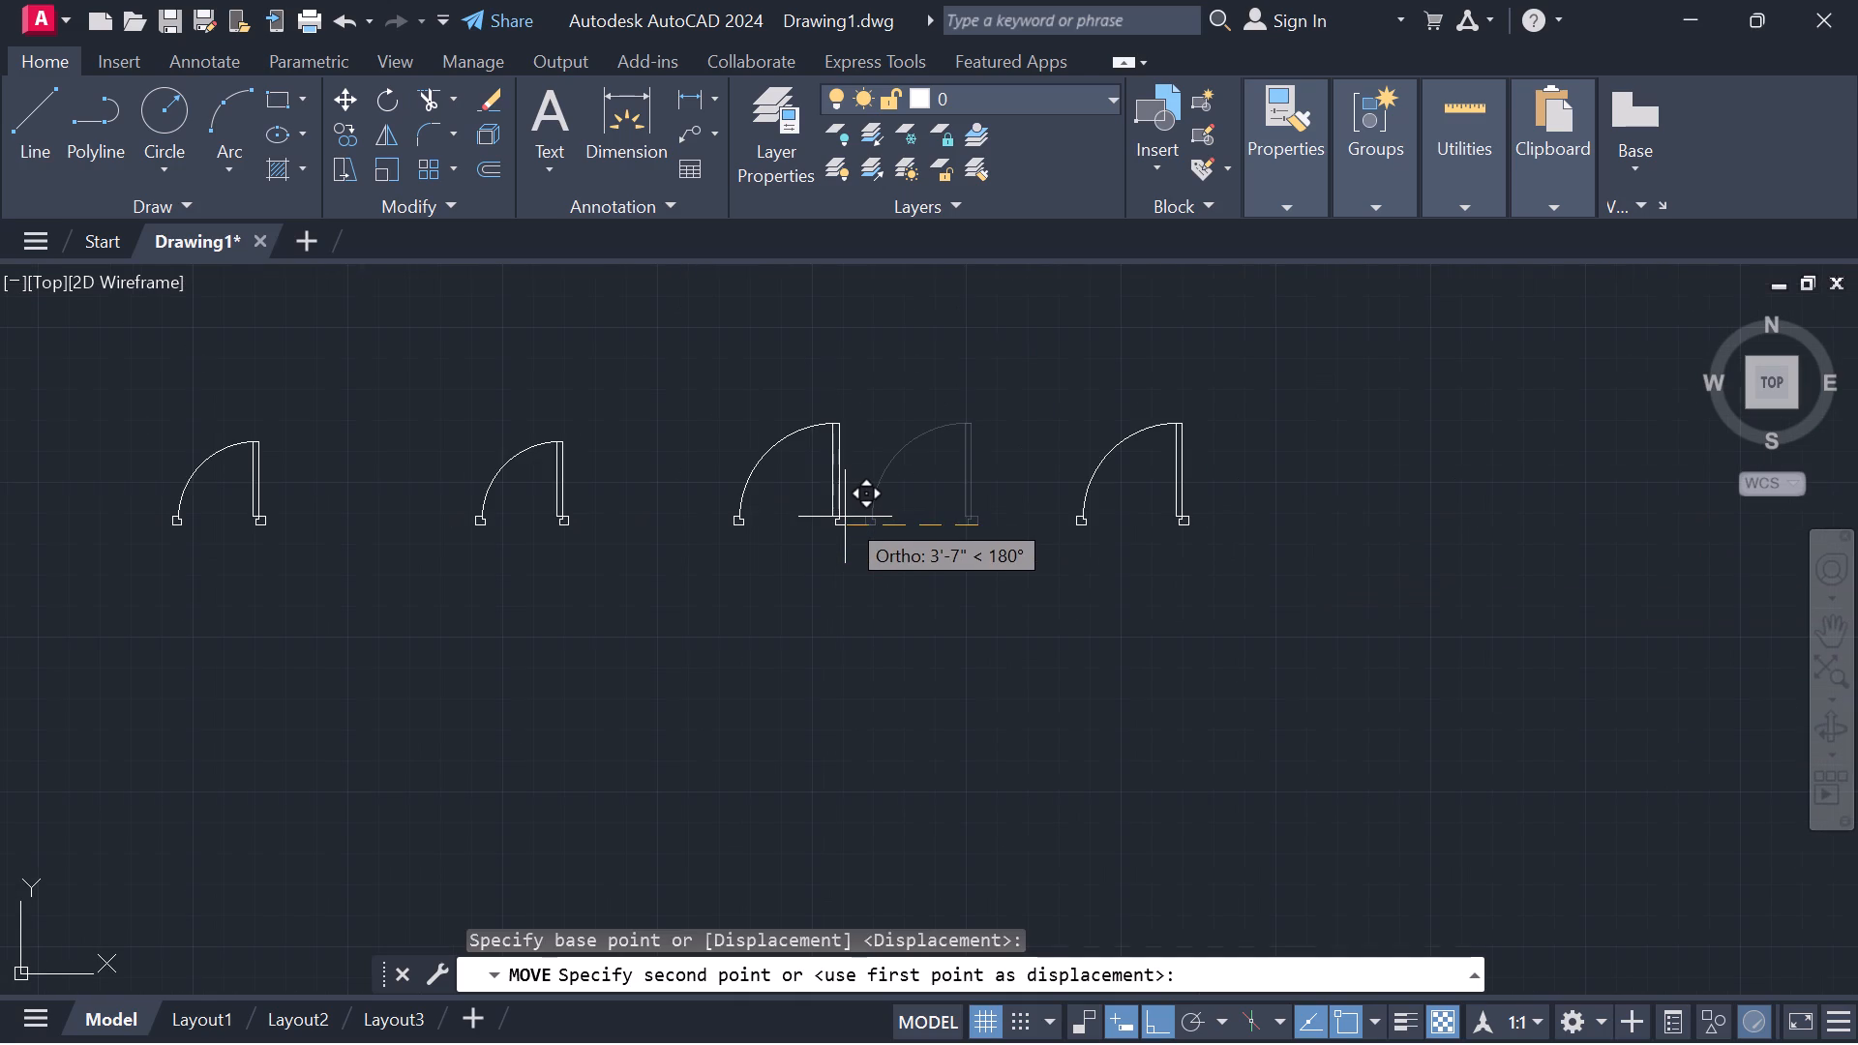
pyautogui.press('F8')
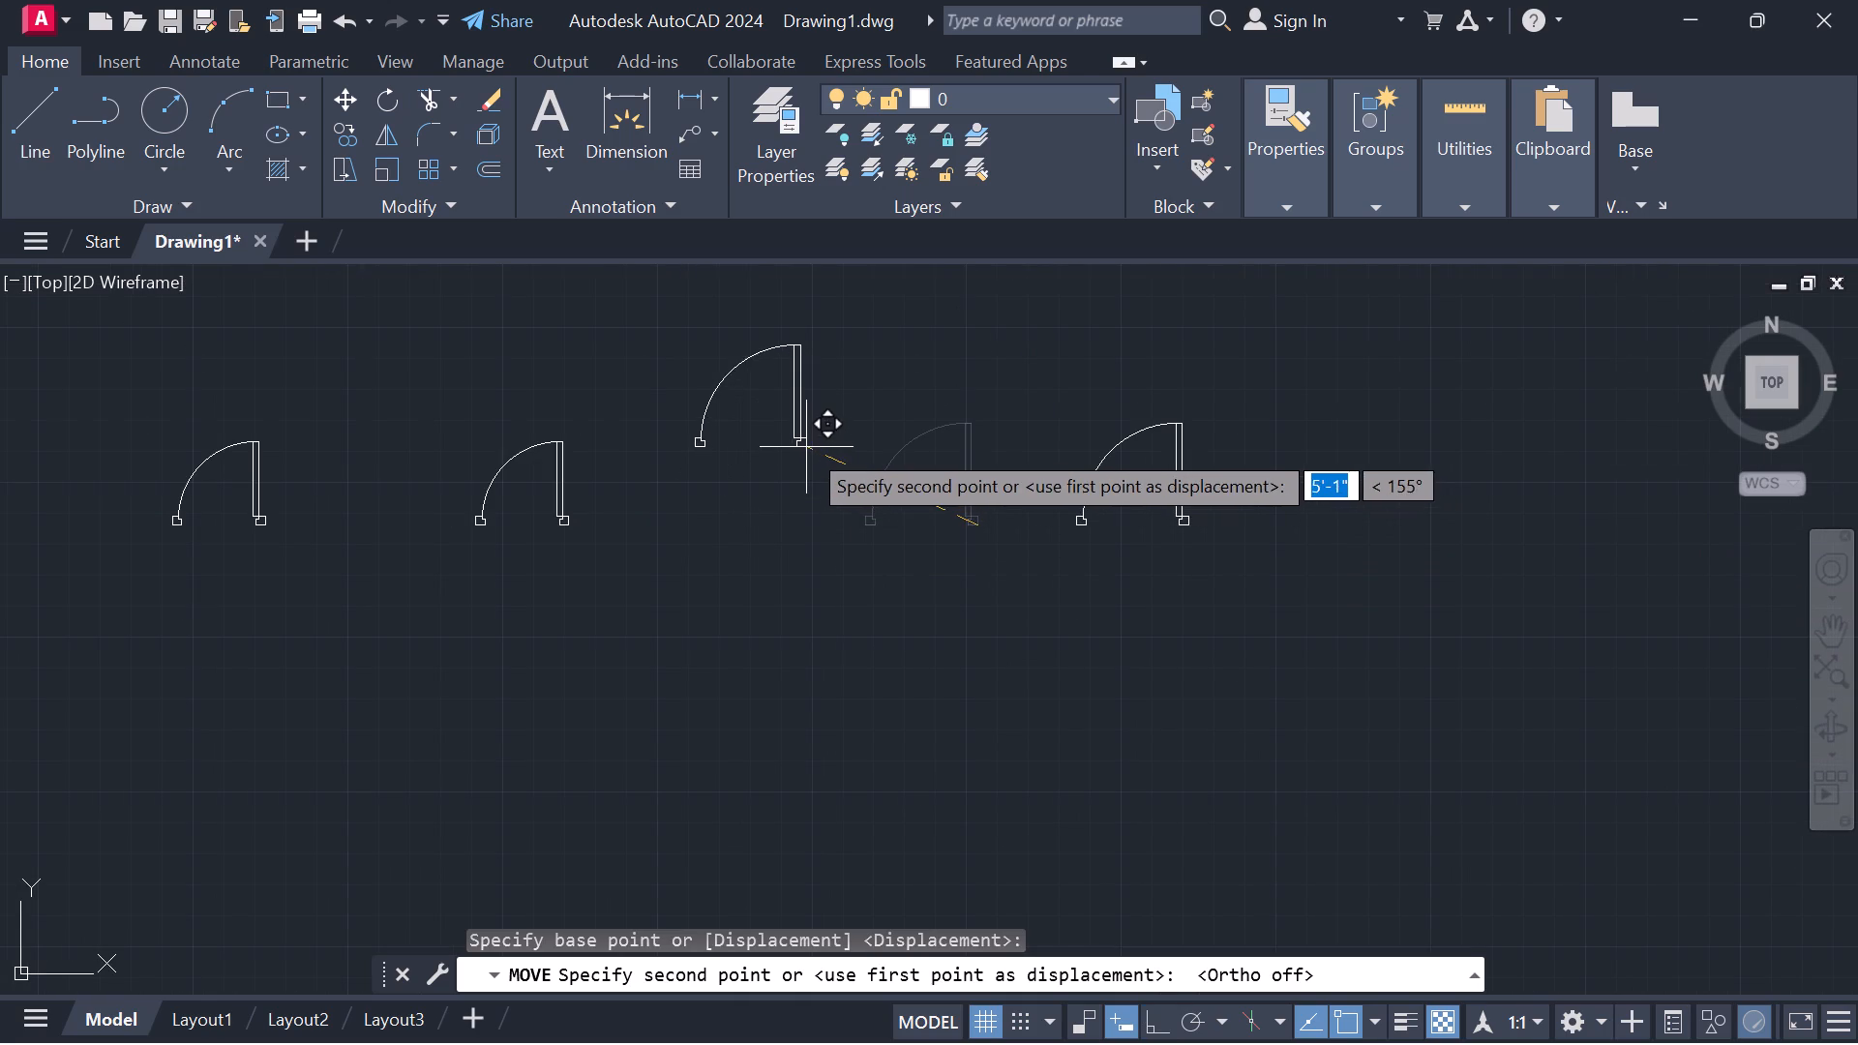
pyautogui.moveTo(806, 447); pyautogui.dragTo(1307, 588, button='middle')
pyautogui.scroll(-4, 931, 477)
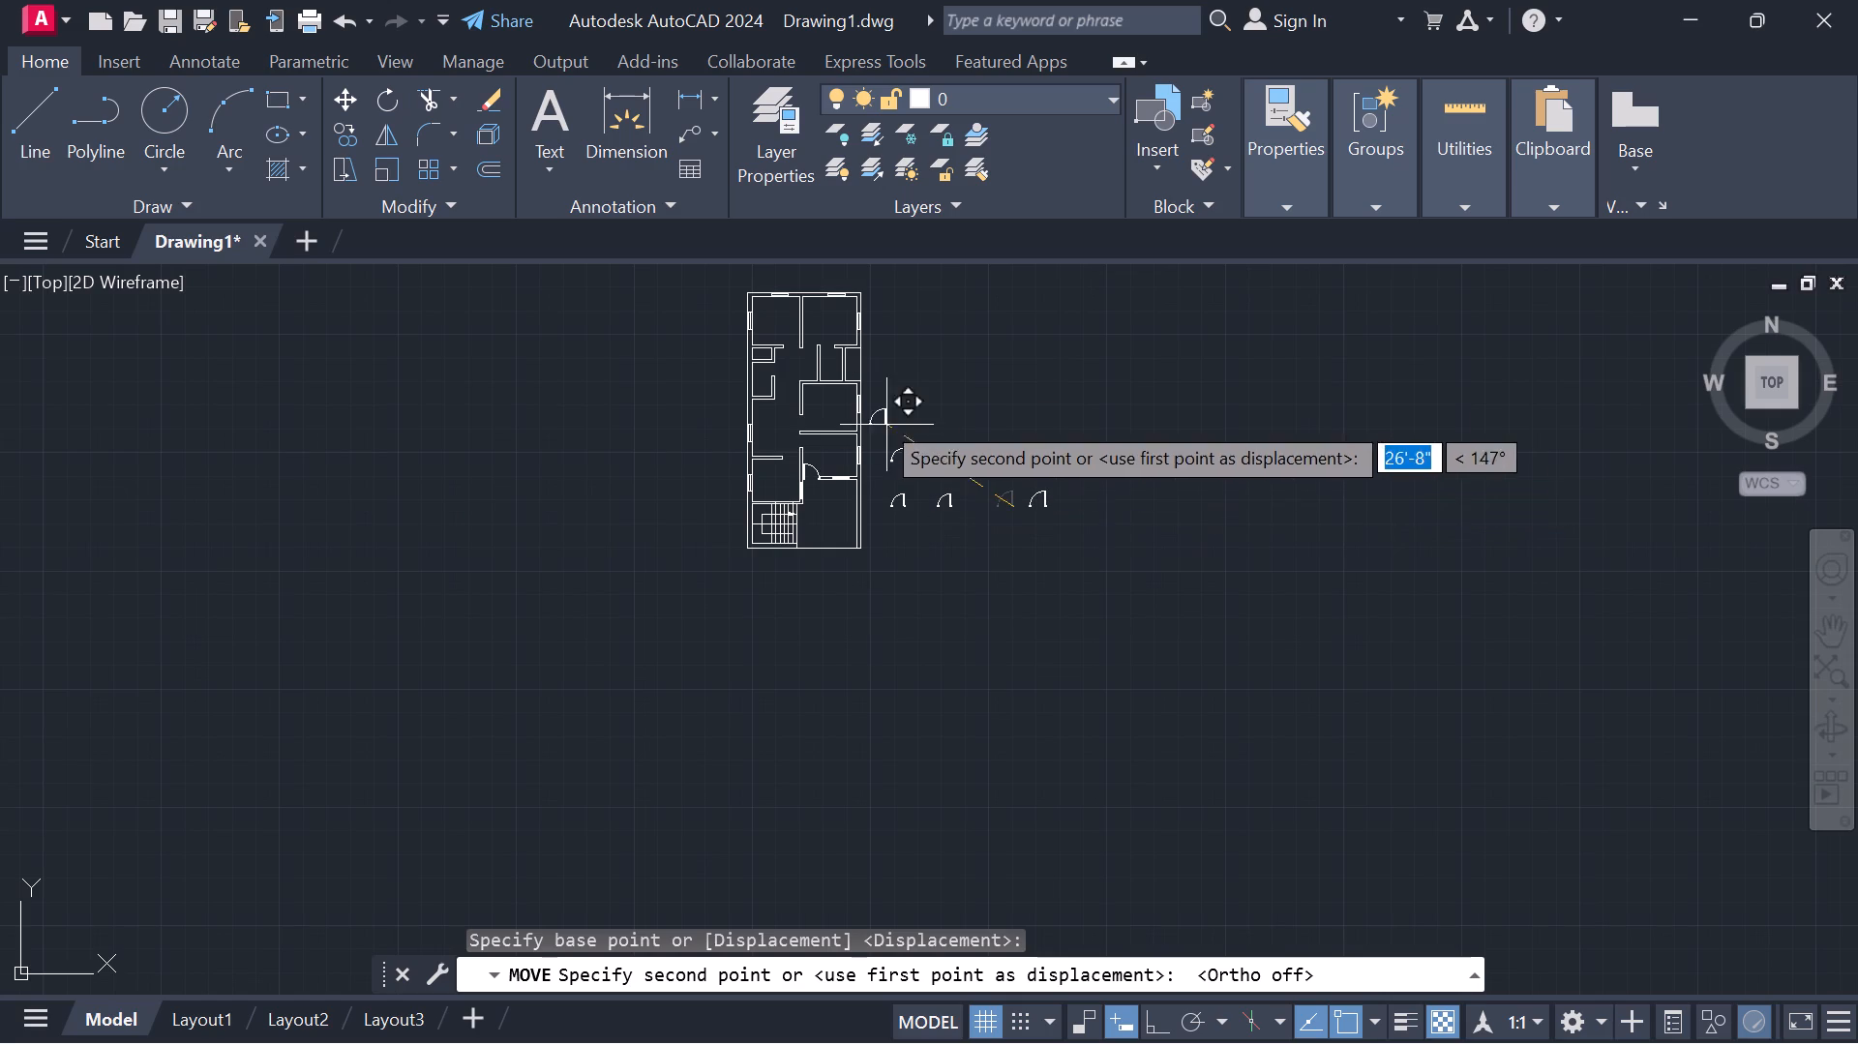
pyautogui.moveTo(812, 383); pyautogui.dragTo(1049, 557, button='middle')
pyautogui.scroll(4, 1015, 543)
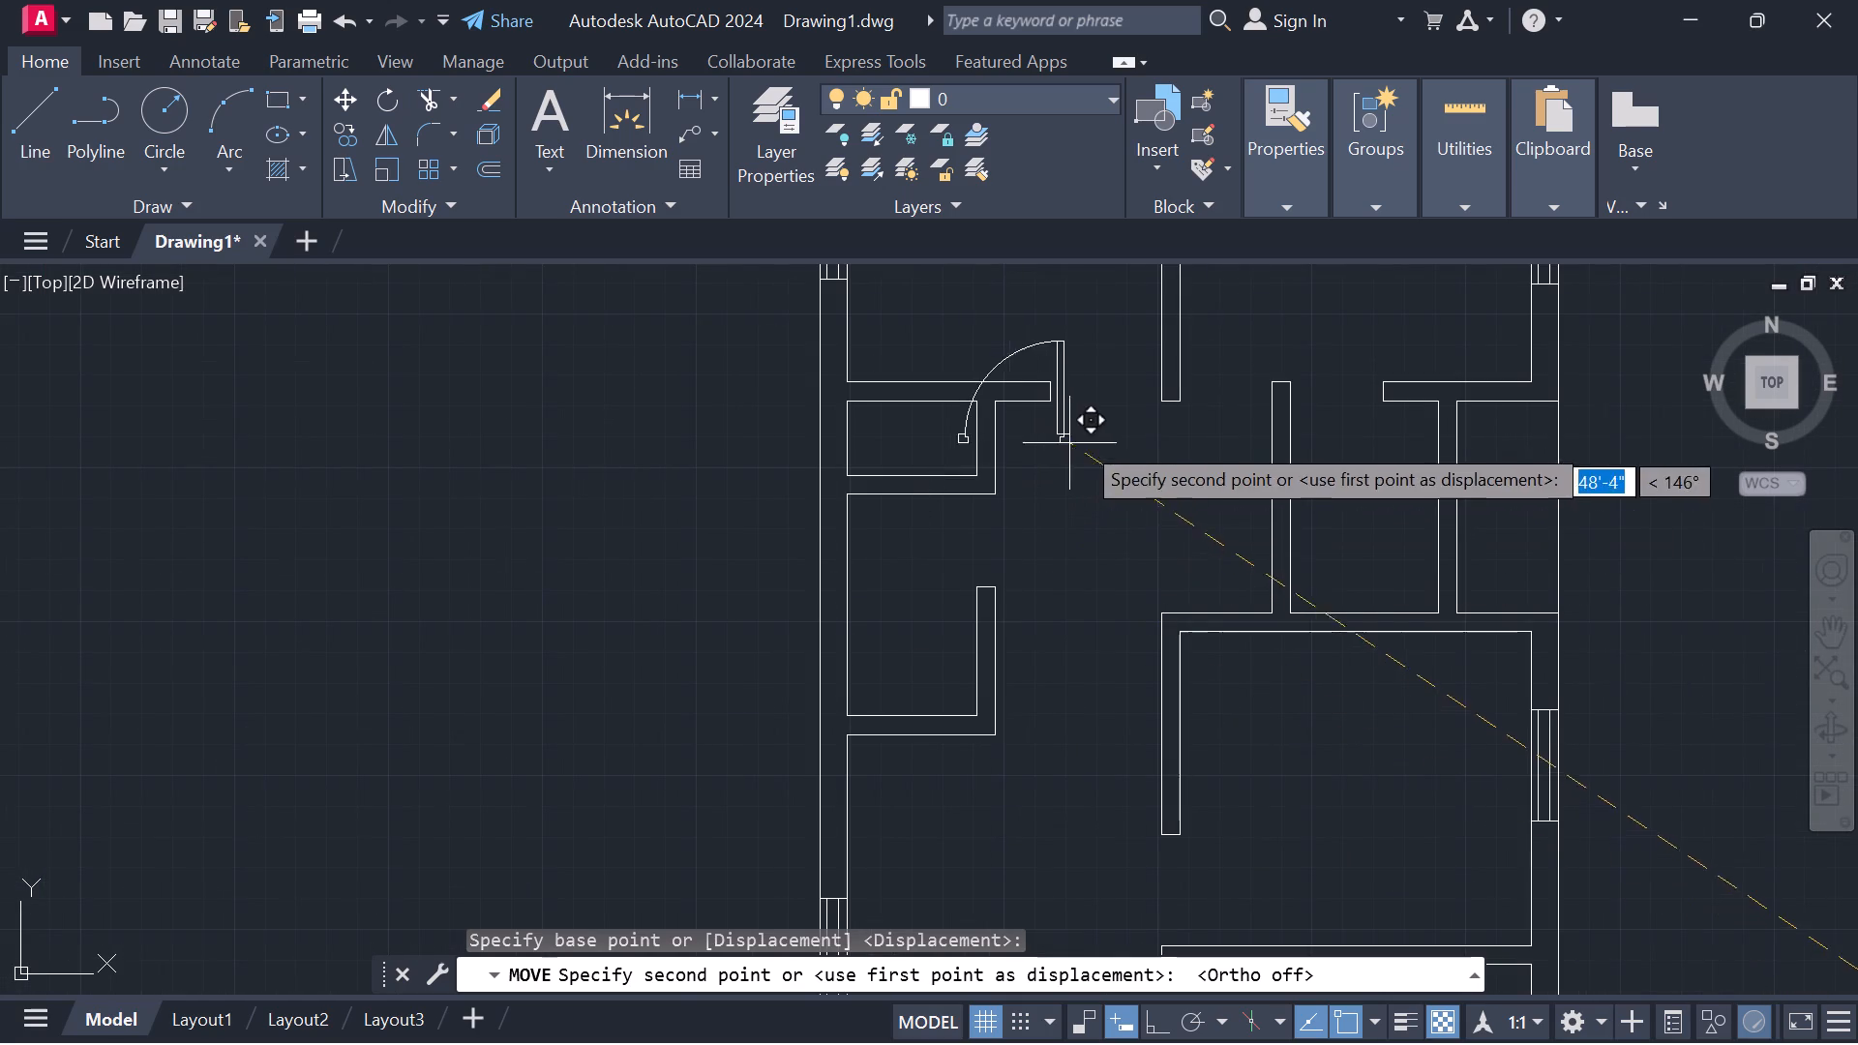
pyautogui.scroll(1, 1126, 437)
pyautogui.moveTo(1127, 437); pyautogui.dragTo(986, 517, button='middle')
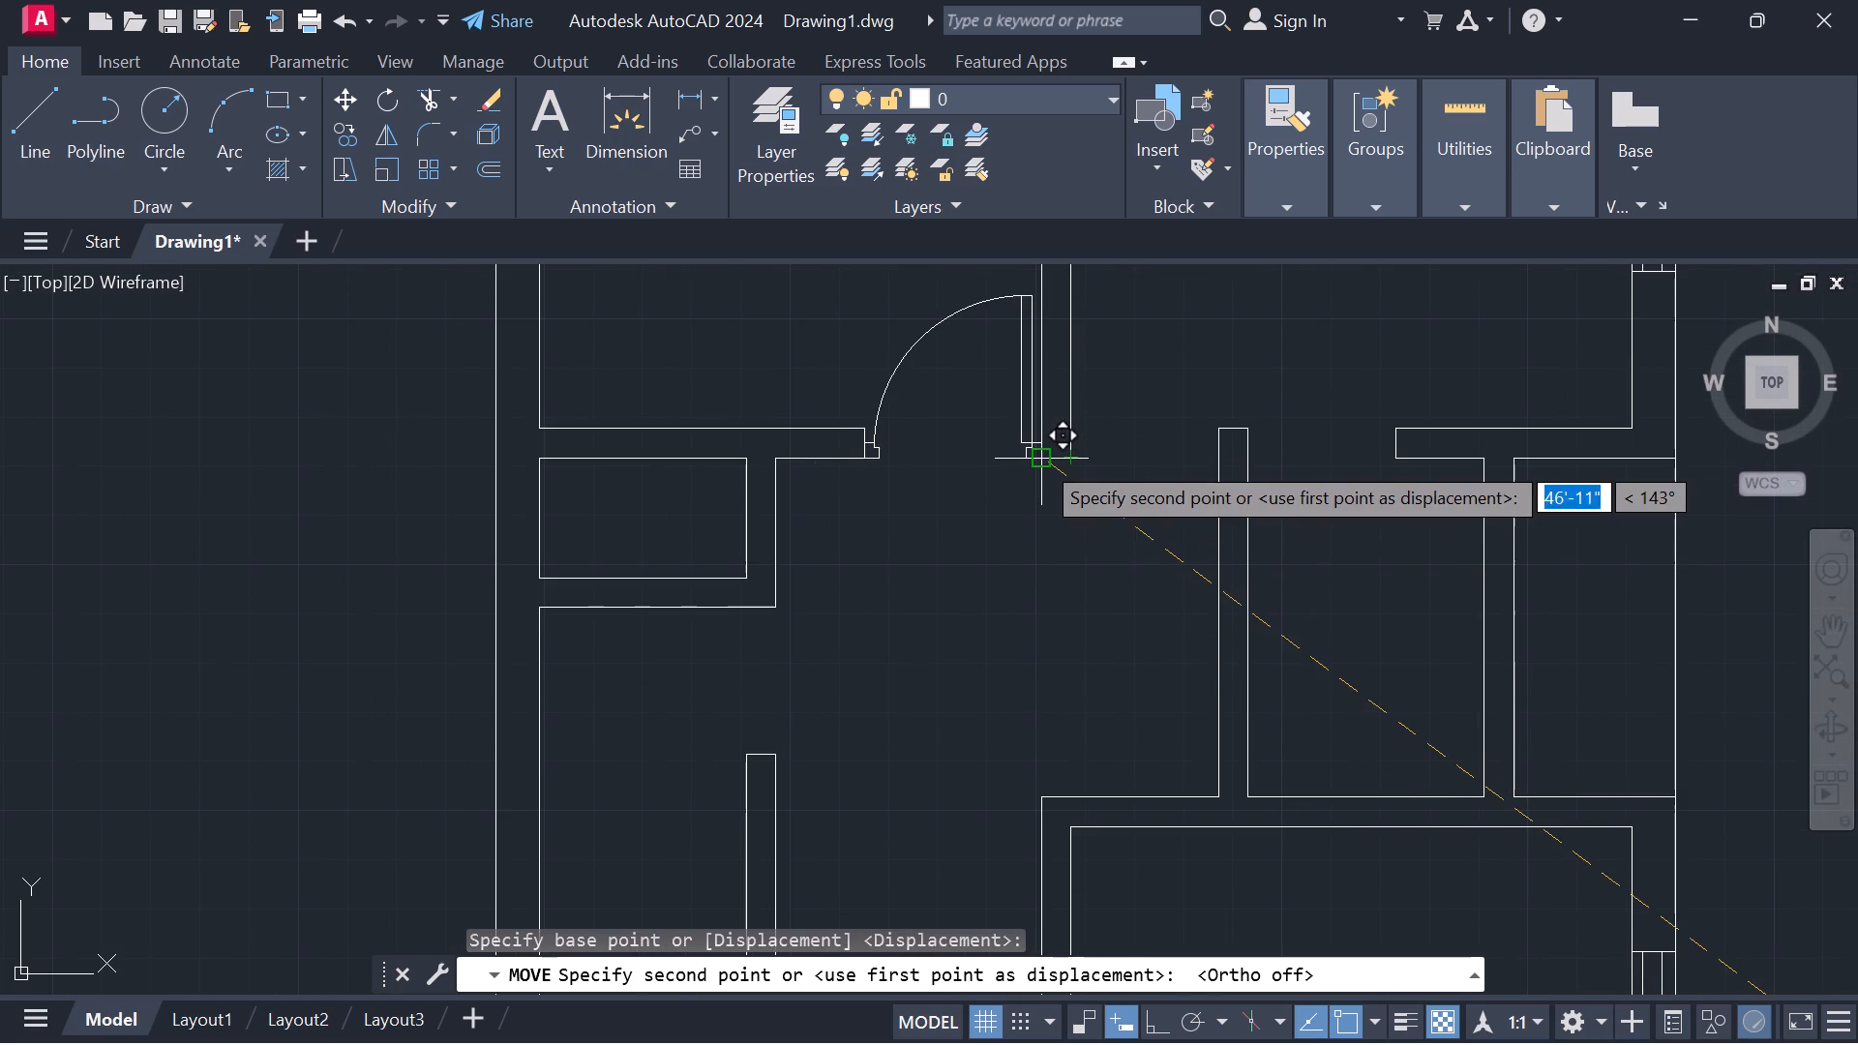
pyautogui.scroll(2, 1039, 459)
pyautogui.click(1039, 459)
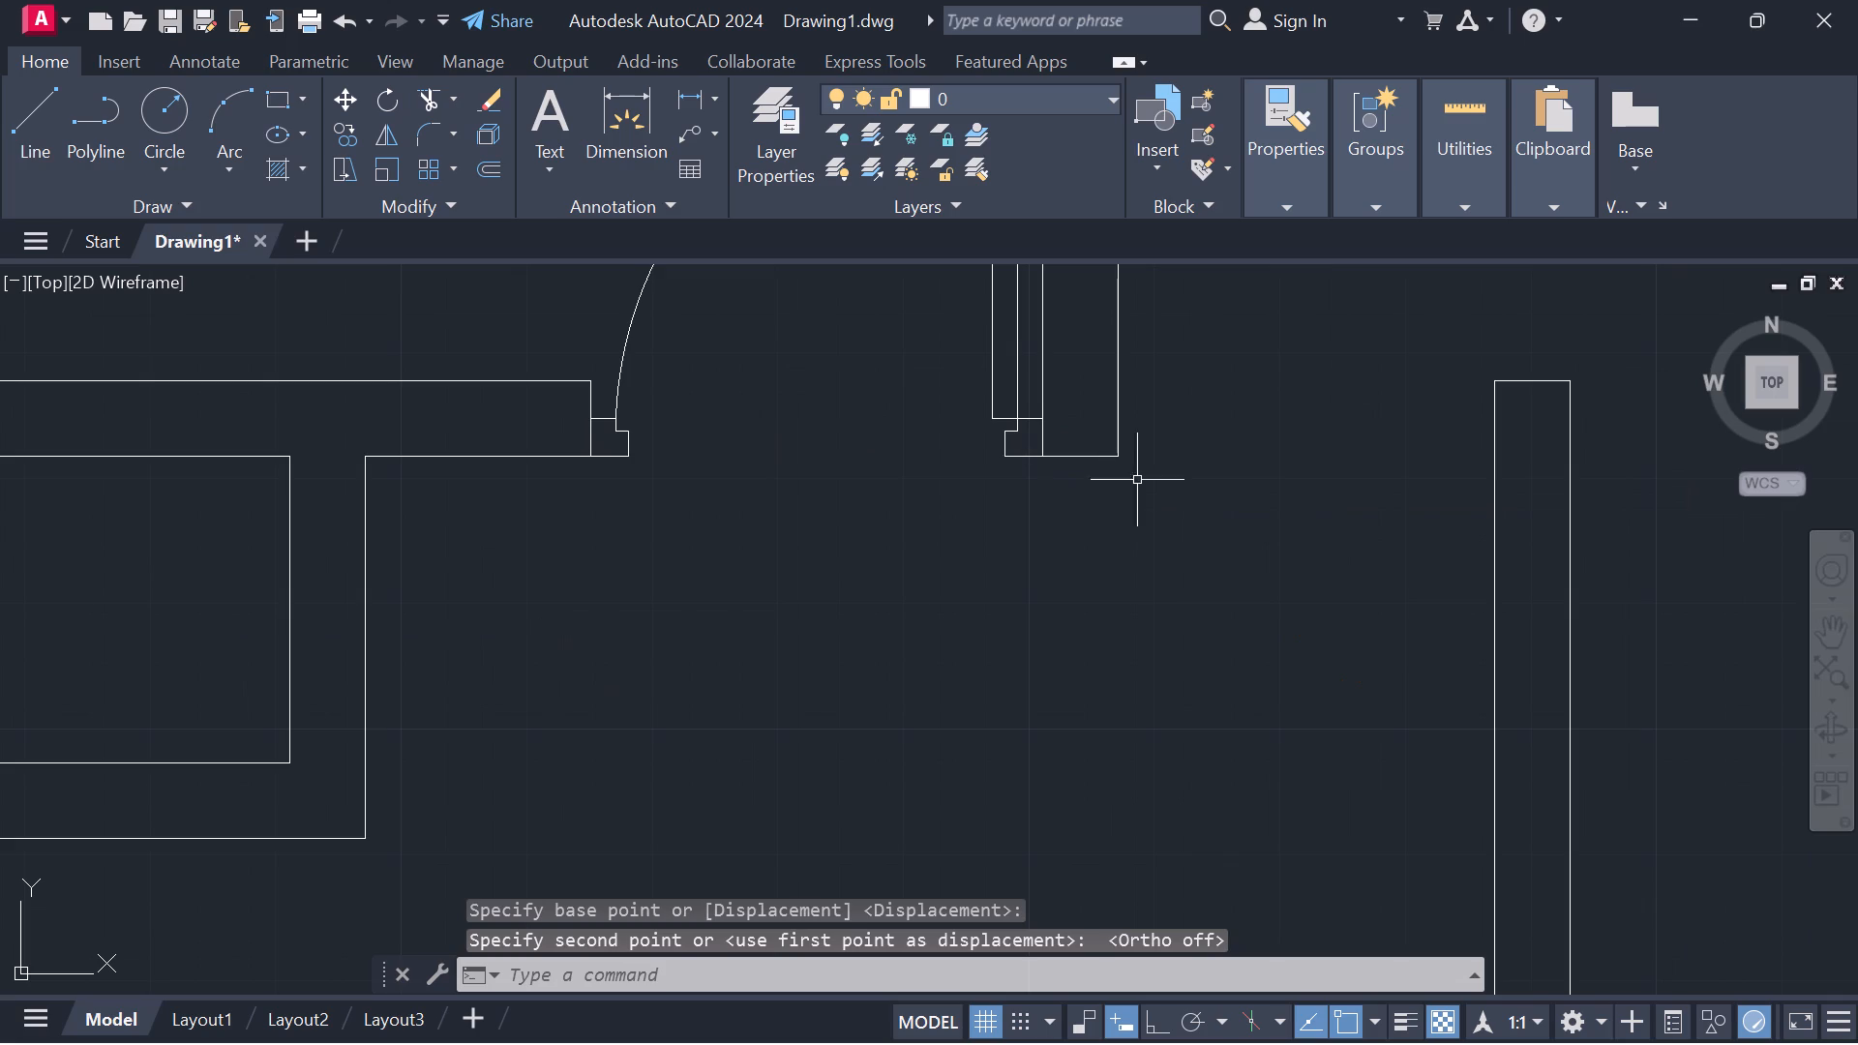
pyautogui.press('Escape')
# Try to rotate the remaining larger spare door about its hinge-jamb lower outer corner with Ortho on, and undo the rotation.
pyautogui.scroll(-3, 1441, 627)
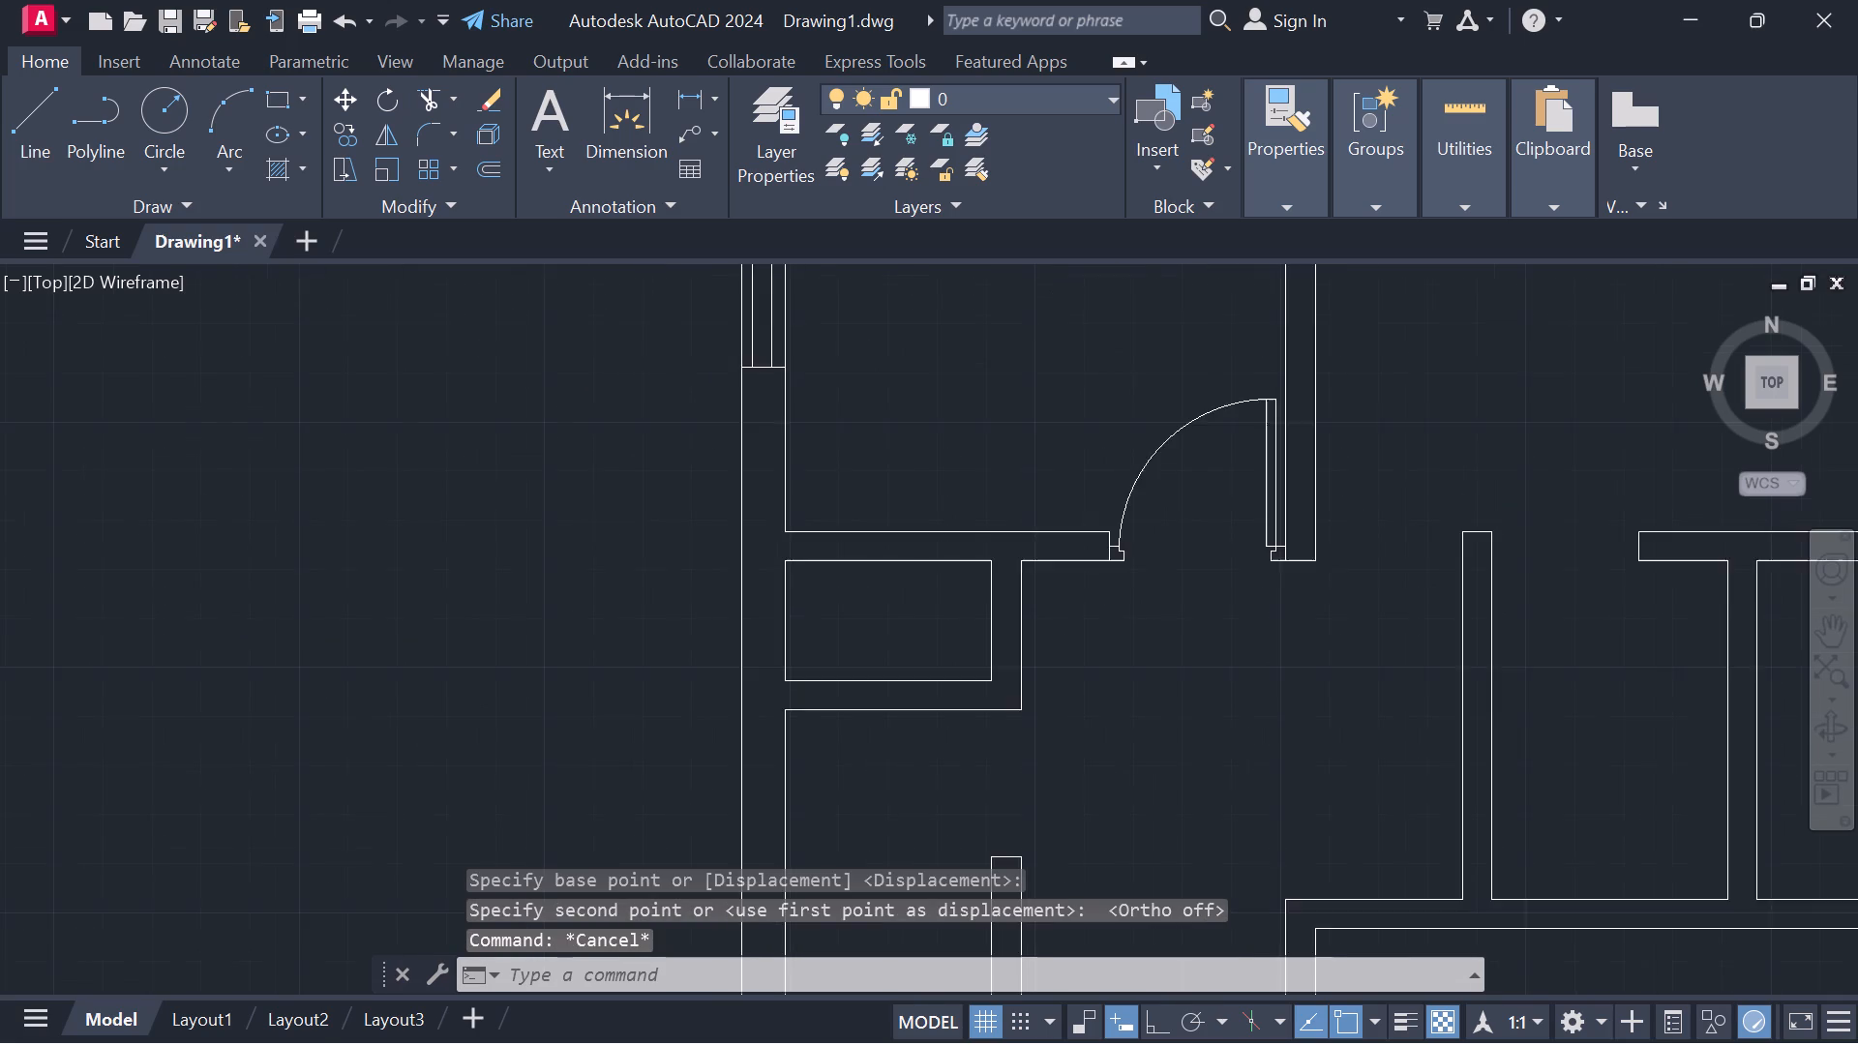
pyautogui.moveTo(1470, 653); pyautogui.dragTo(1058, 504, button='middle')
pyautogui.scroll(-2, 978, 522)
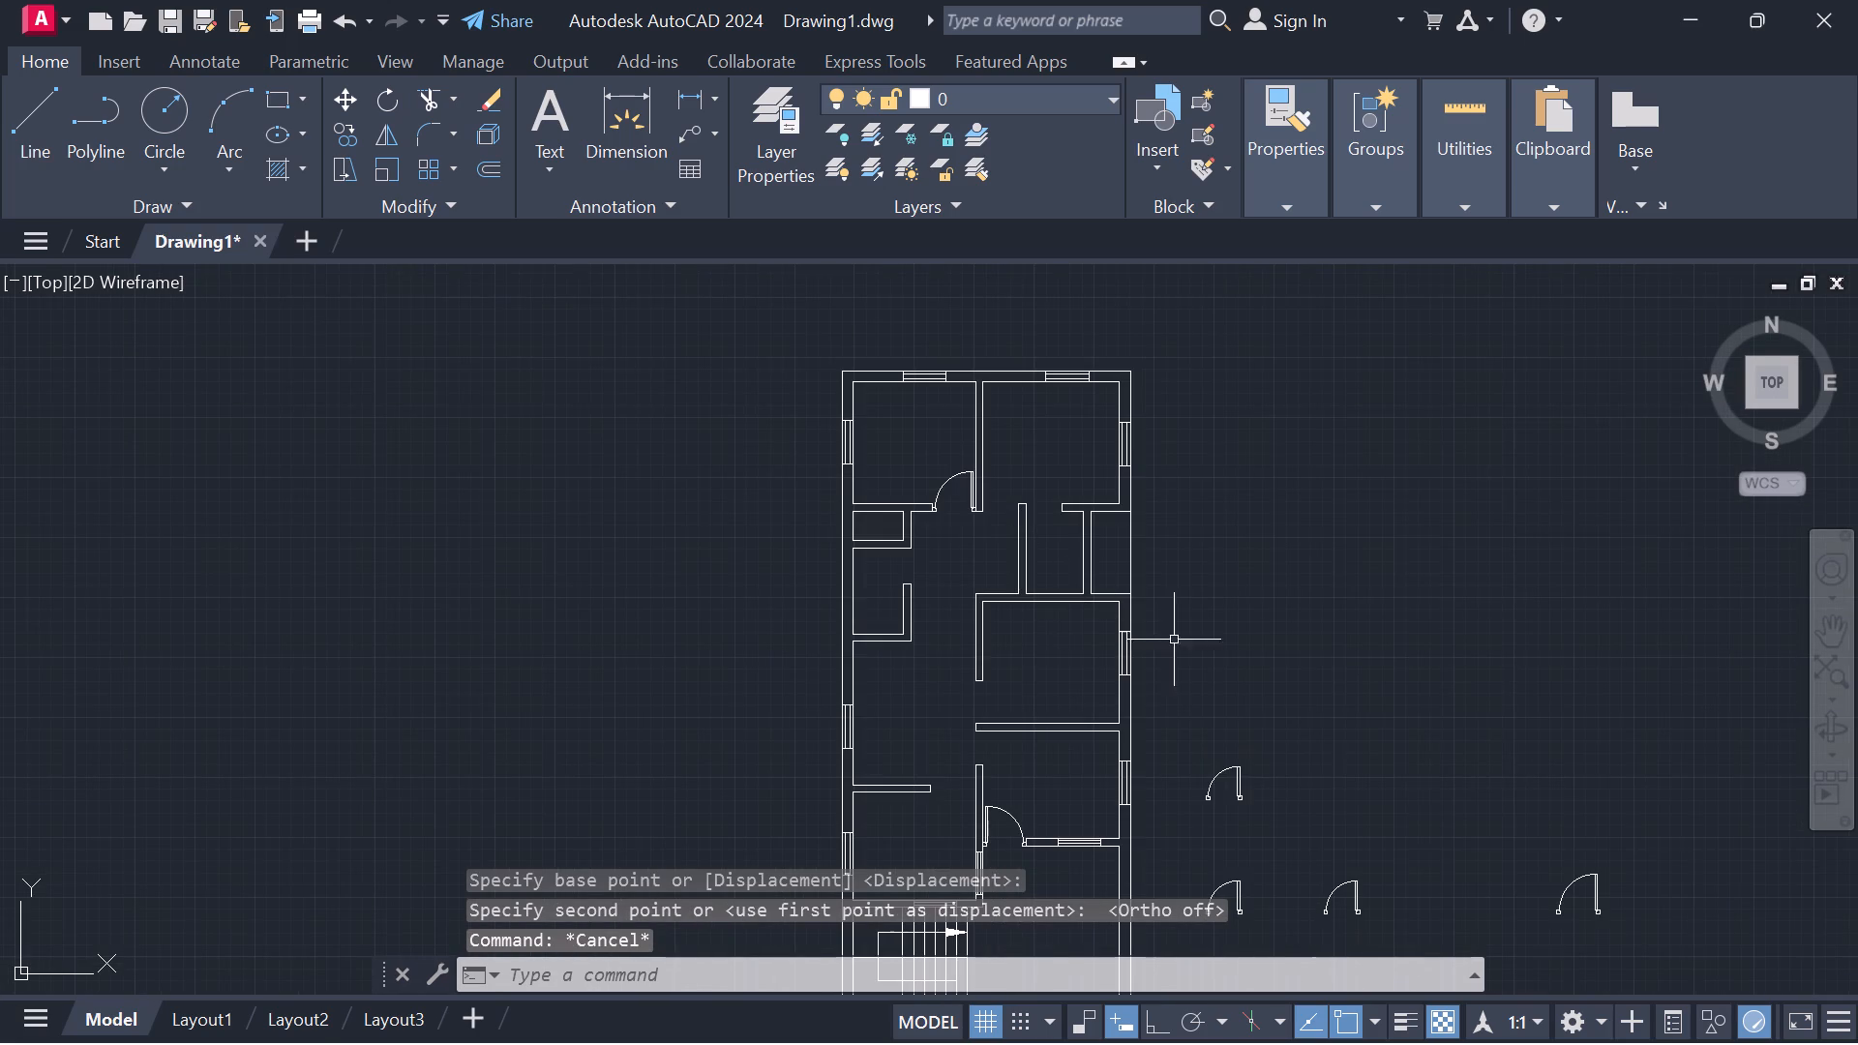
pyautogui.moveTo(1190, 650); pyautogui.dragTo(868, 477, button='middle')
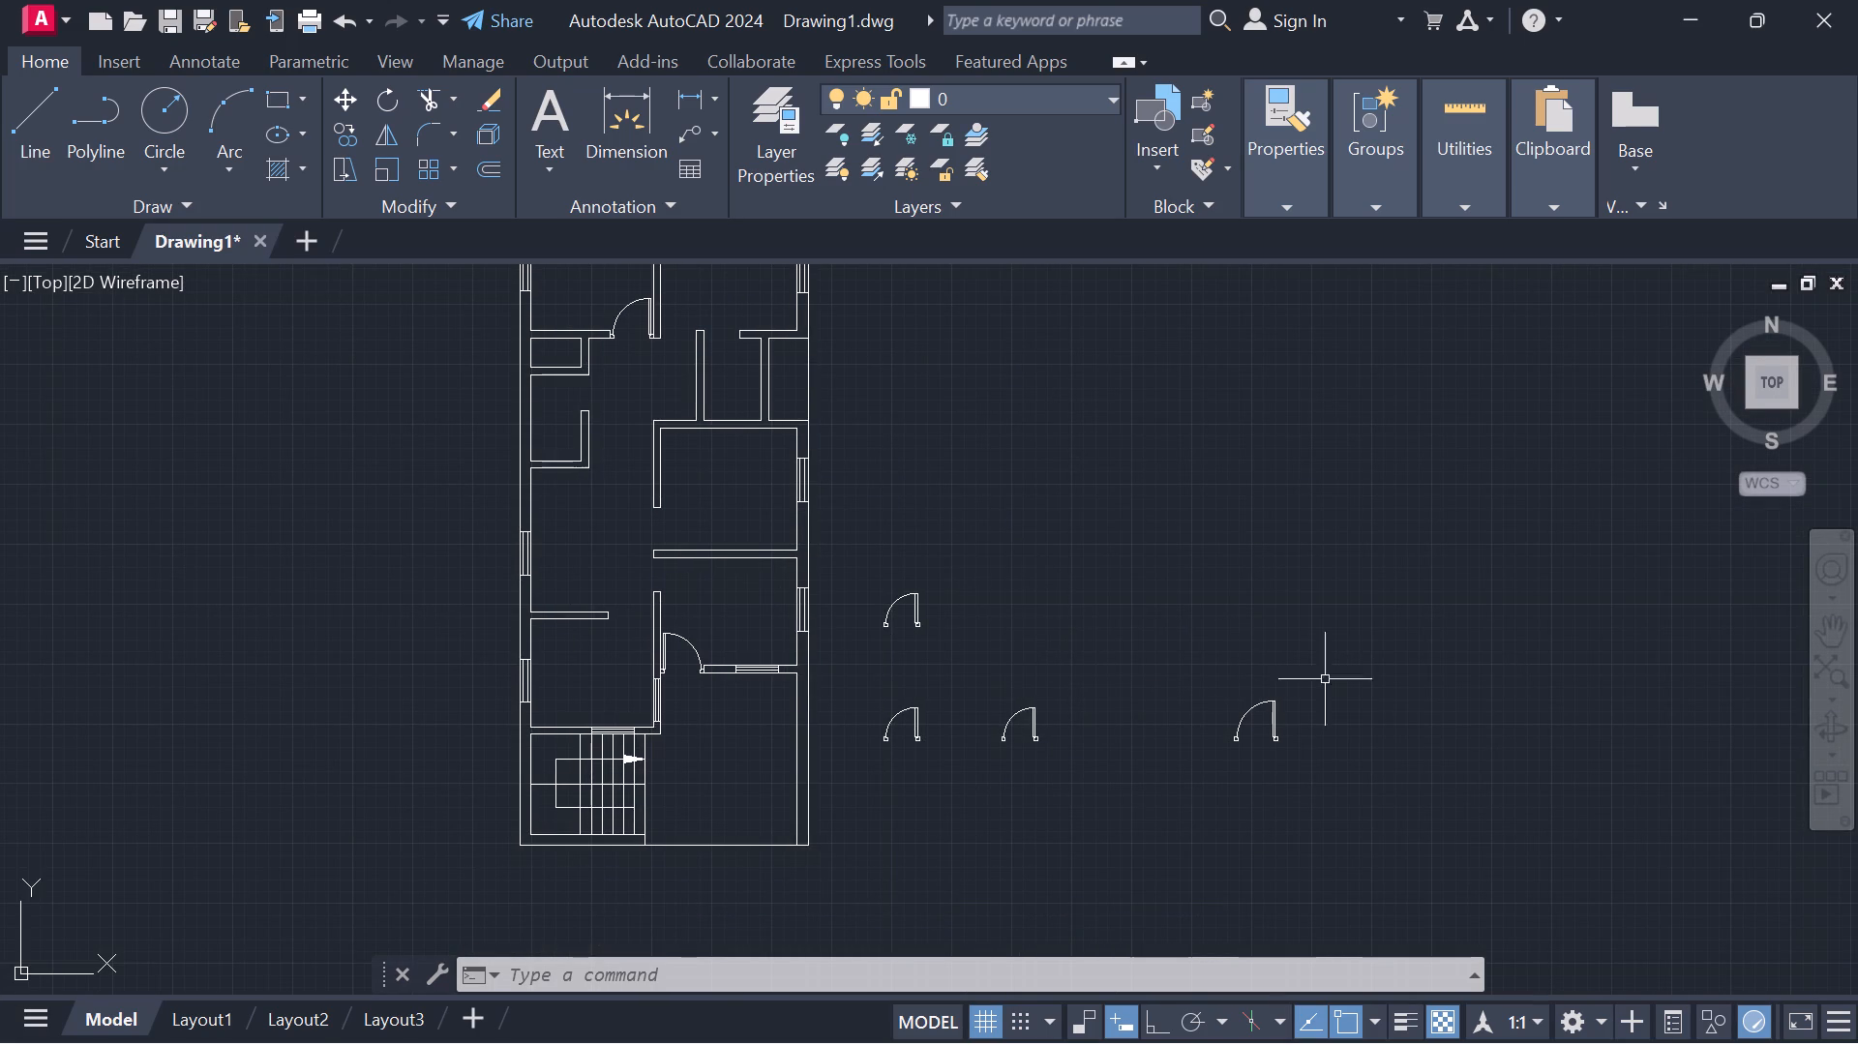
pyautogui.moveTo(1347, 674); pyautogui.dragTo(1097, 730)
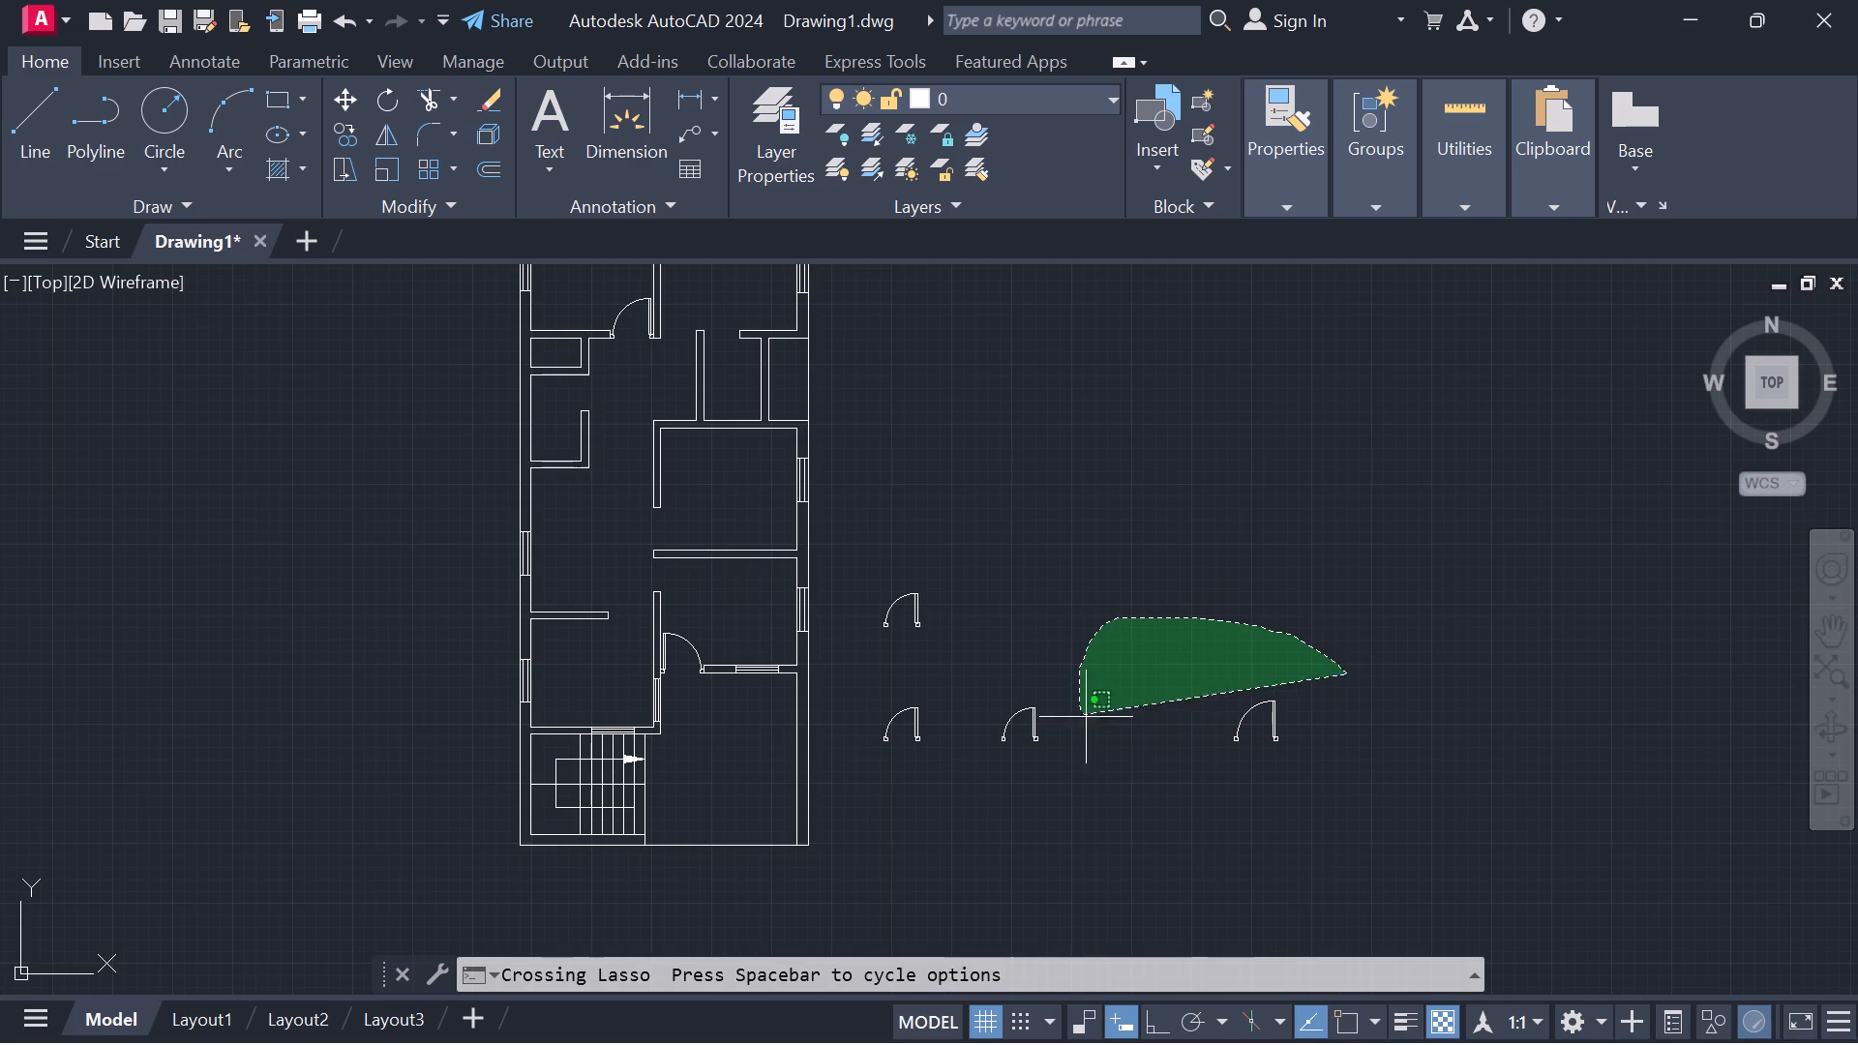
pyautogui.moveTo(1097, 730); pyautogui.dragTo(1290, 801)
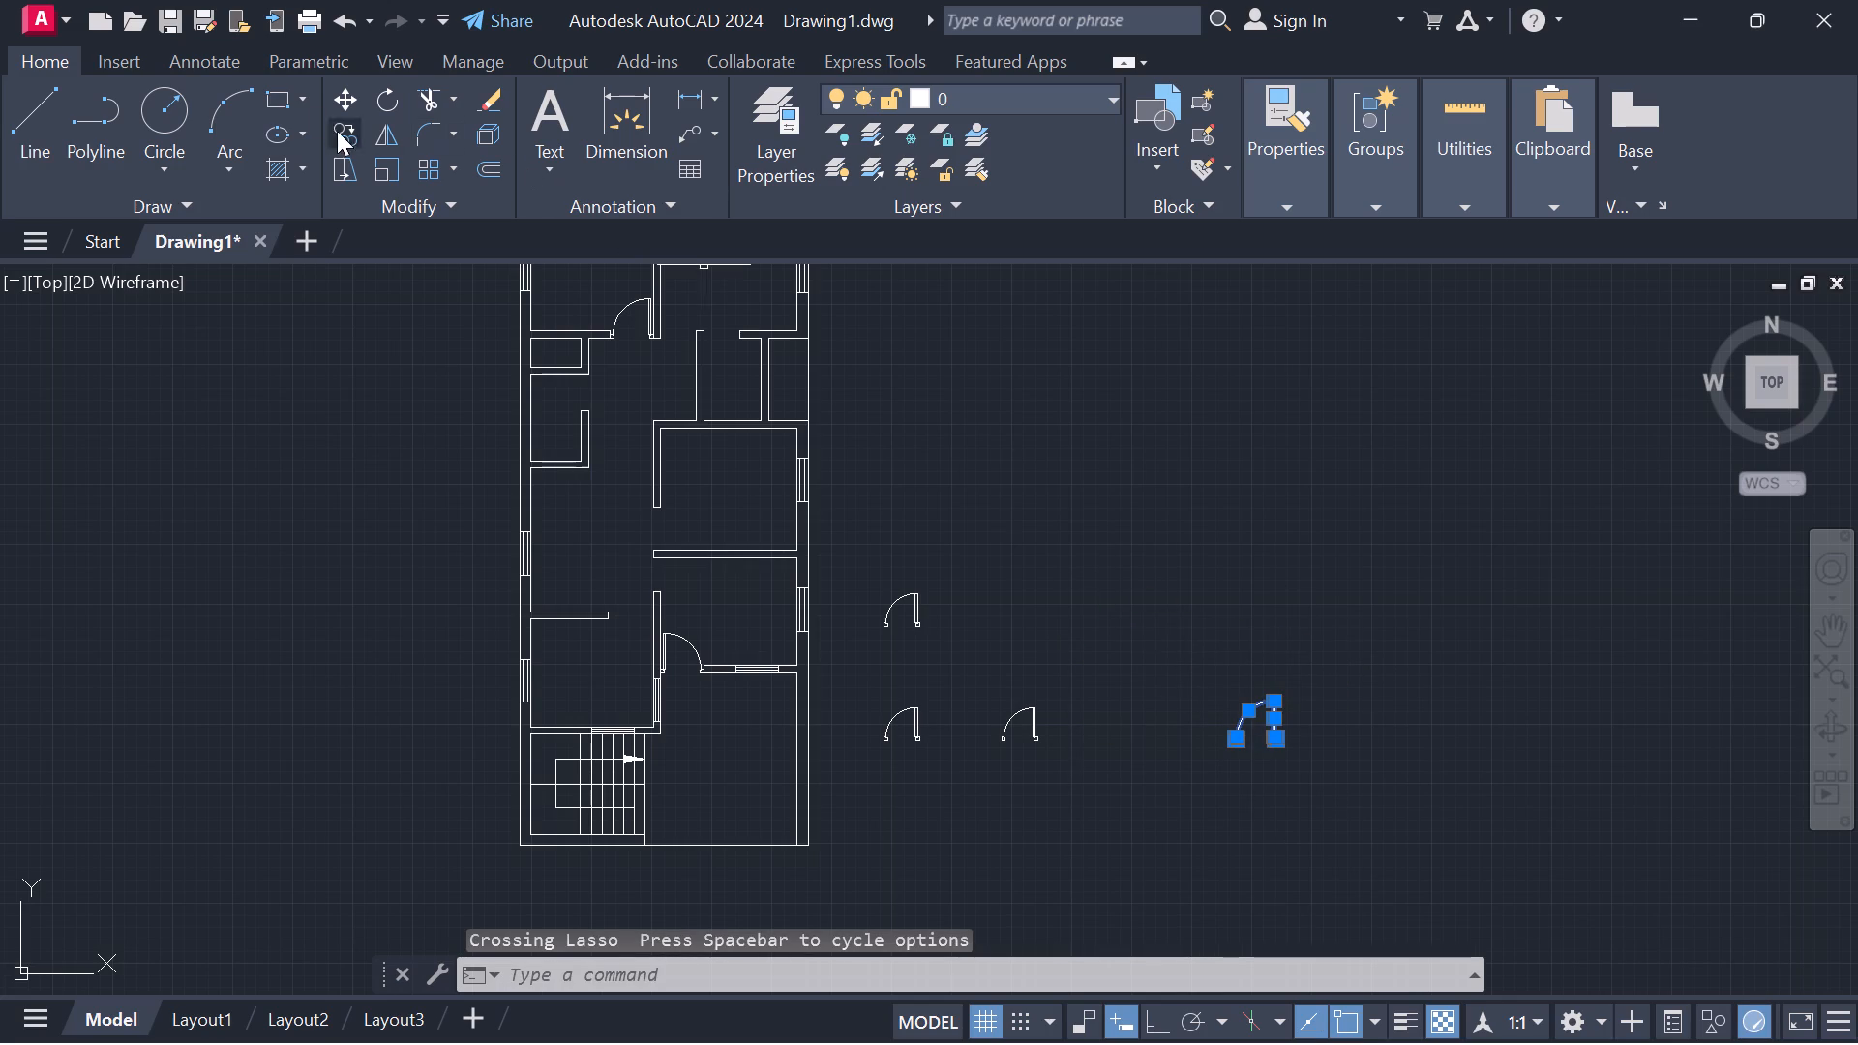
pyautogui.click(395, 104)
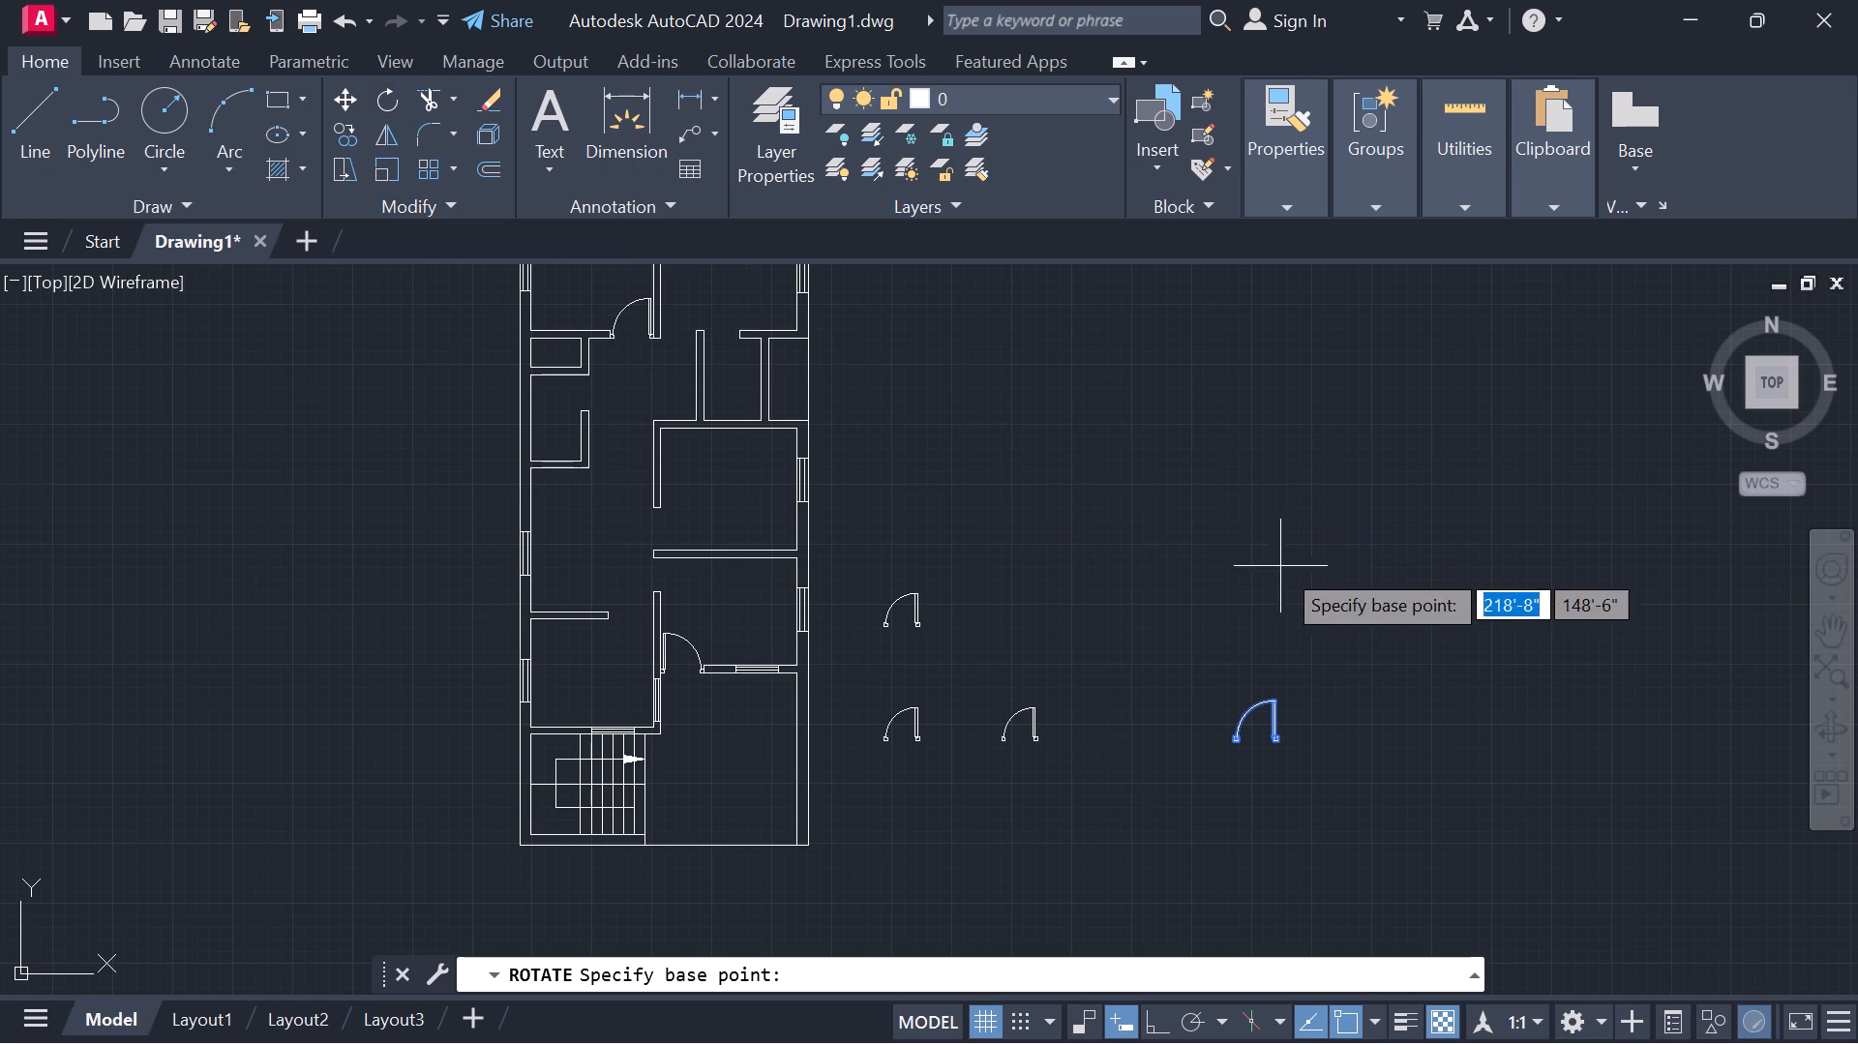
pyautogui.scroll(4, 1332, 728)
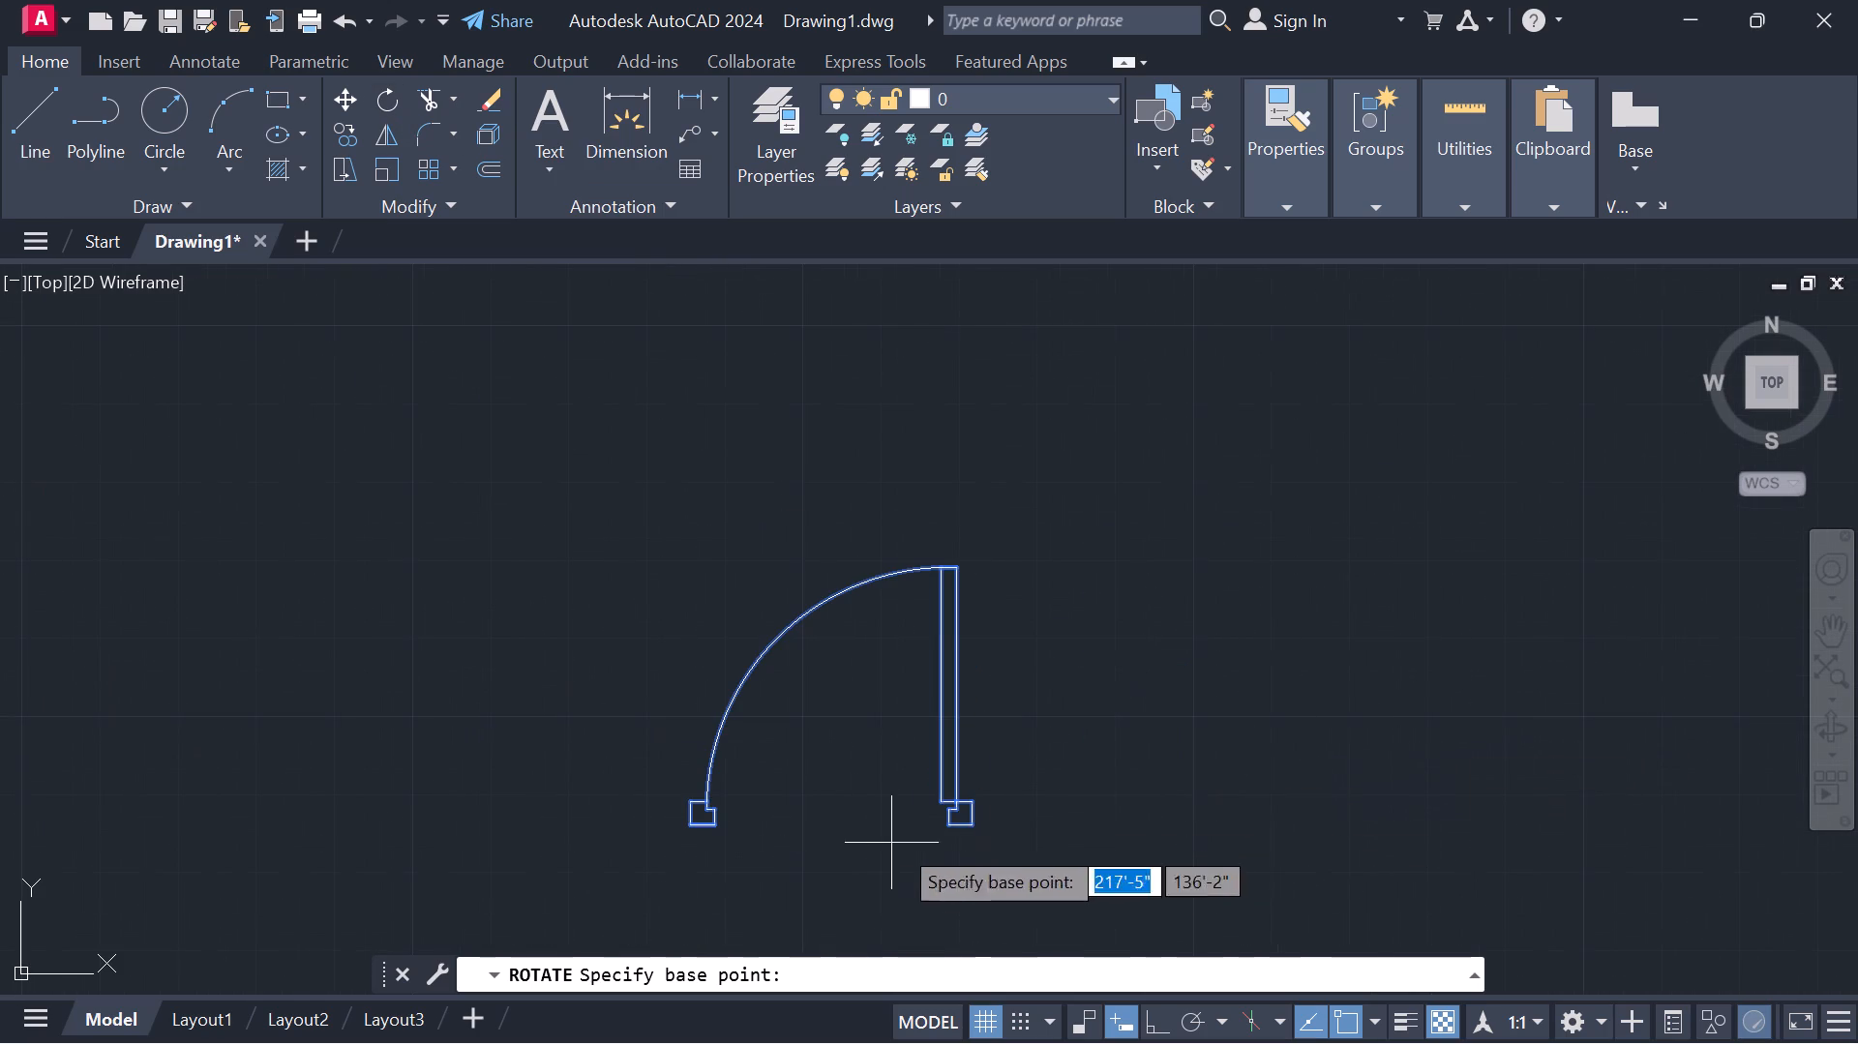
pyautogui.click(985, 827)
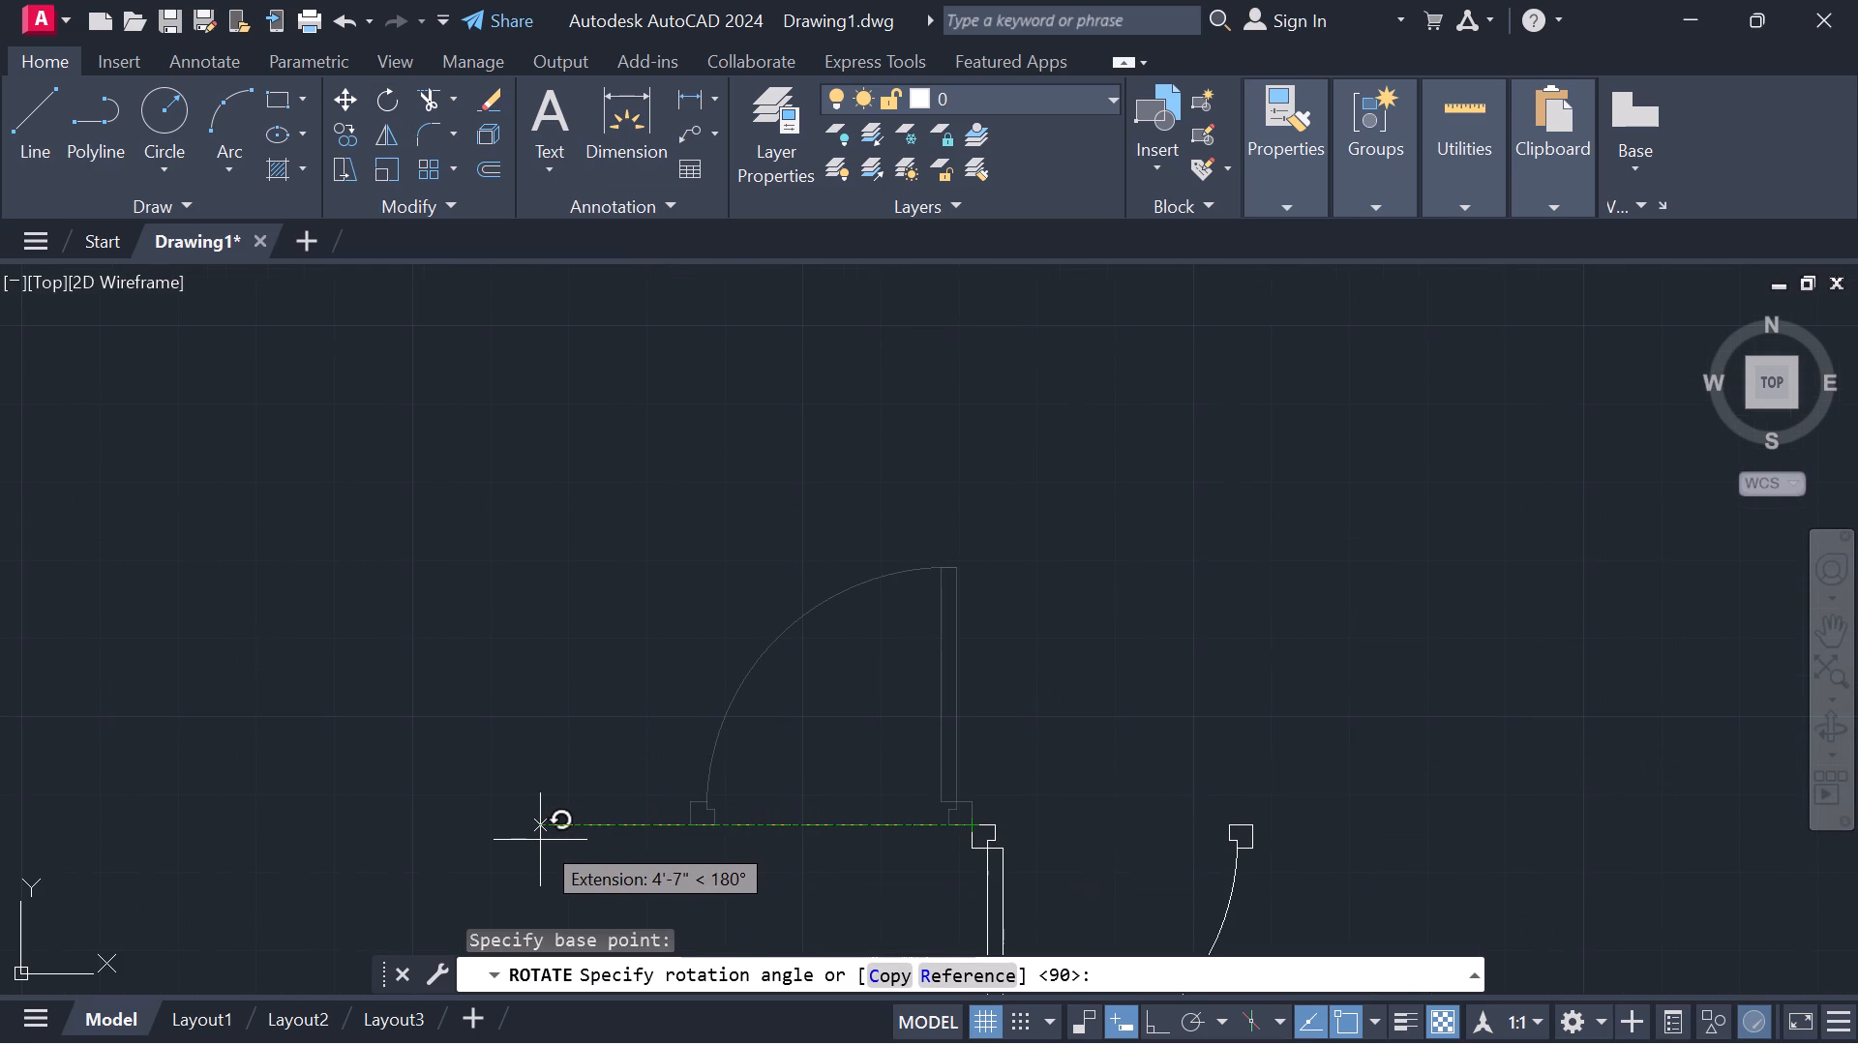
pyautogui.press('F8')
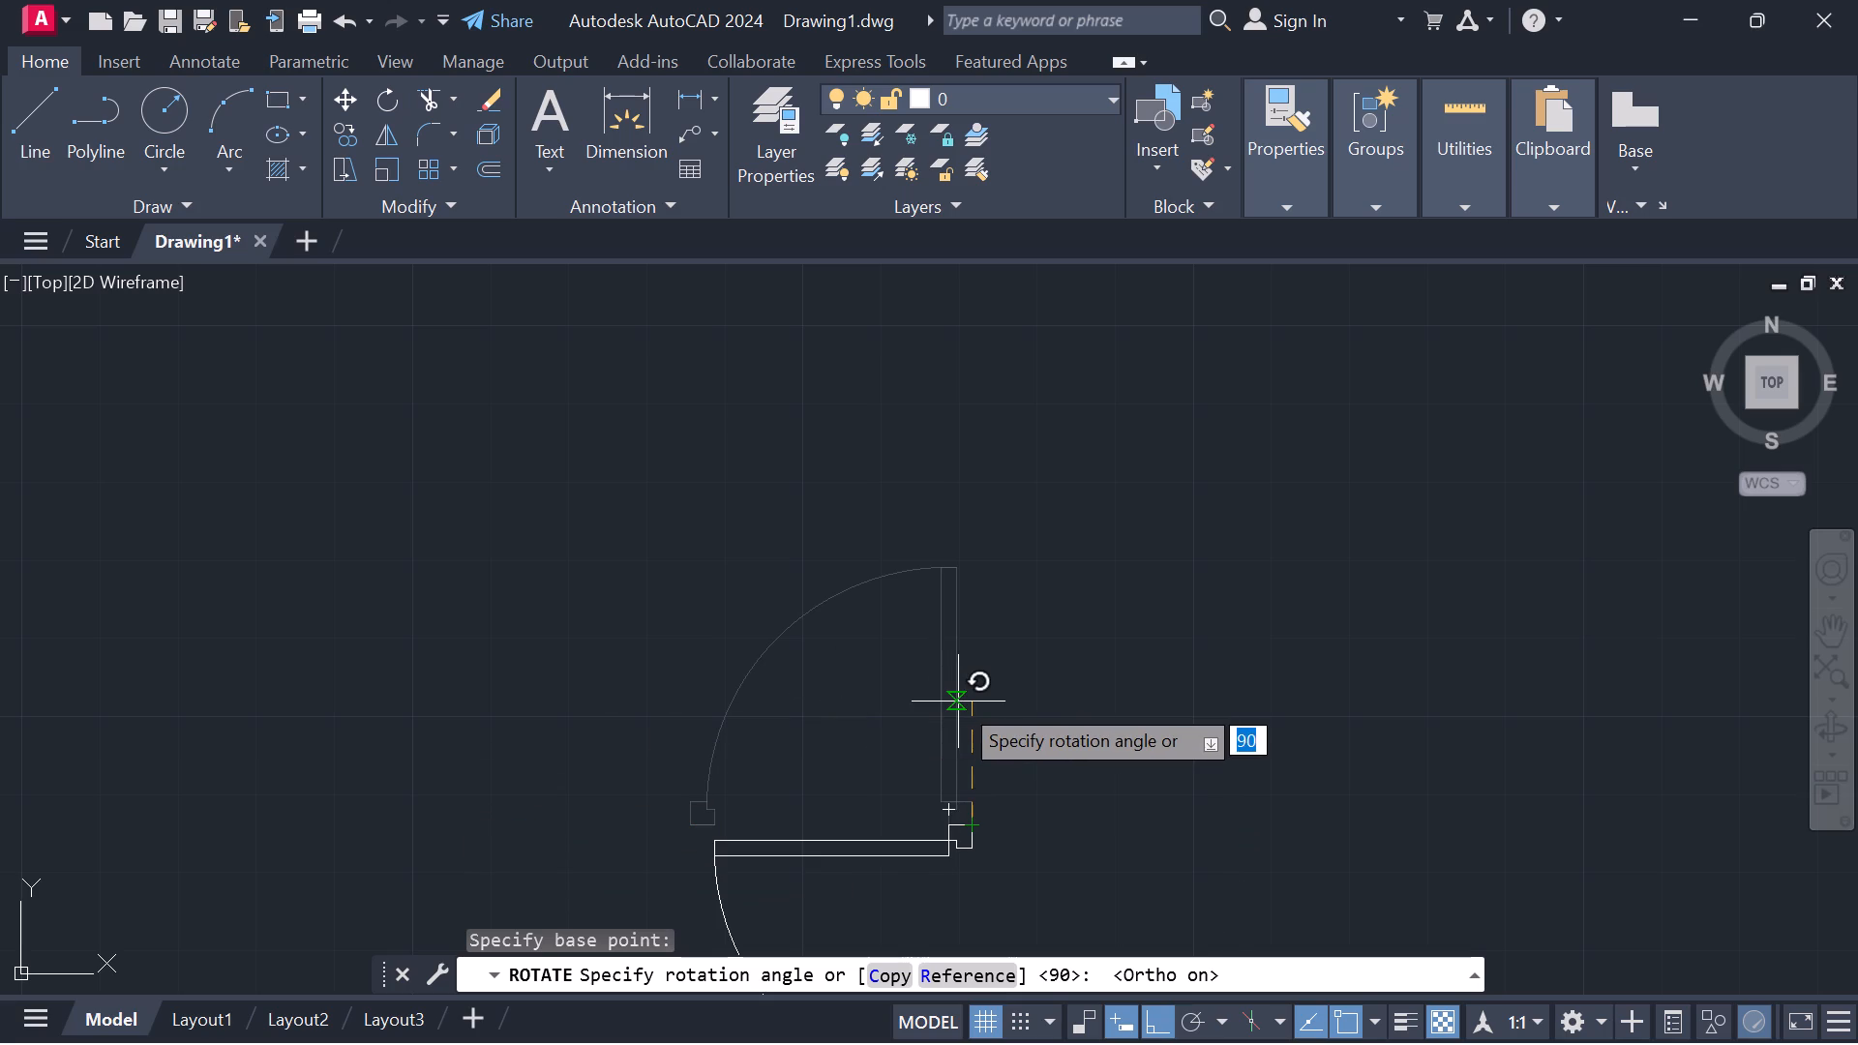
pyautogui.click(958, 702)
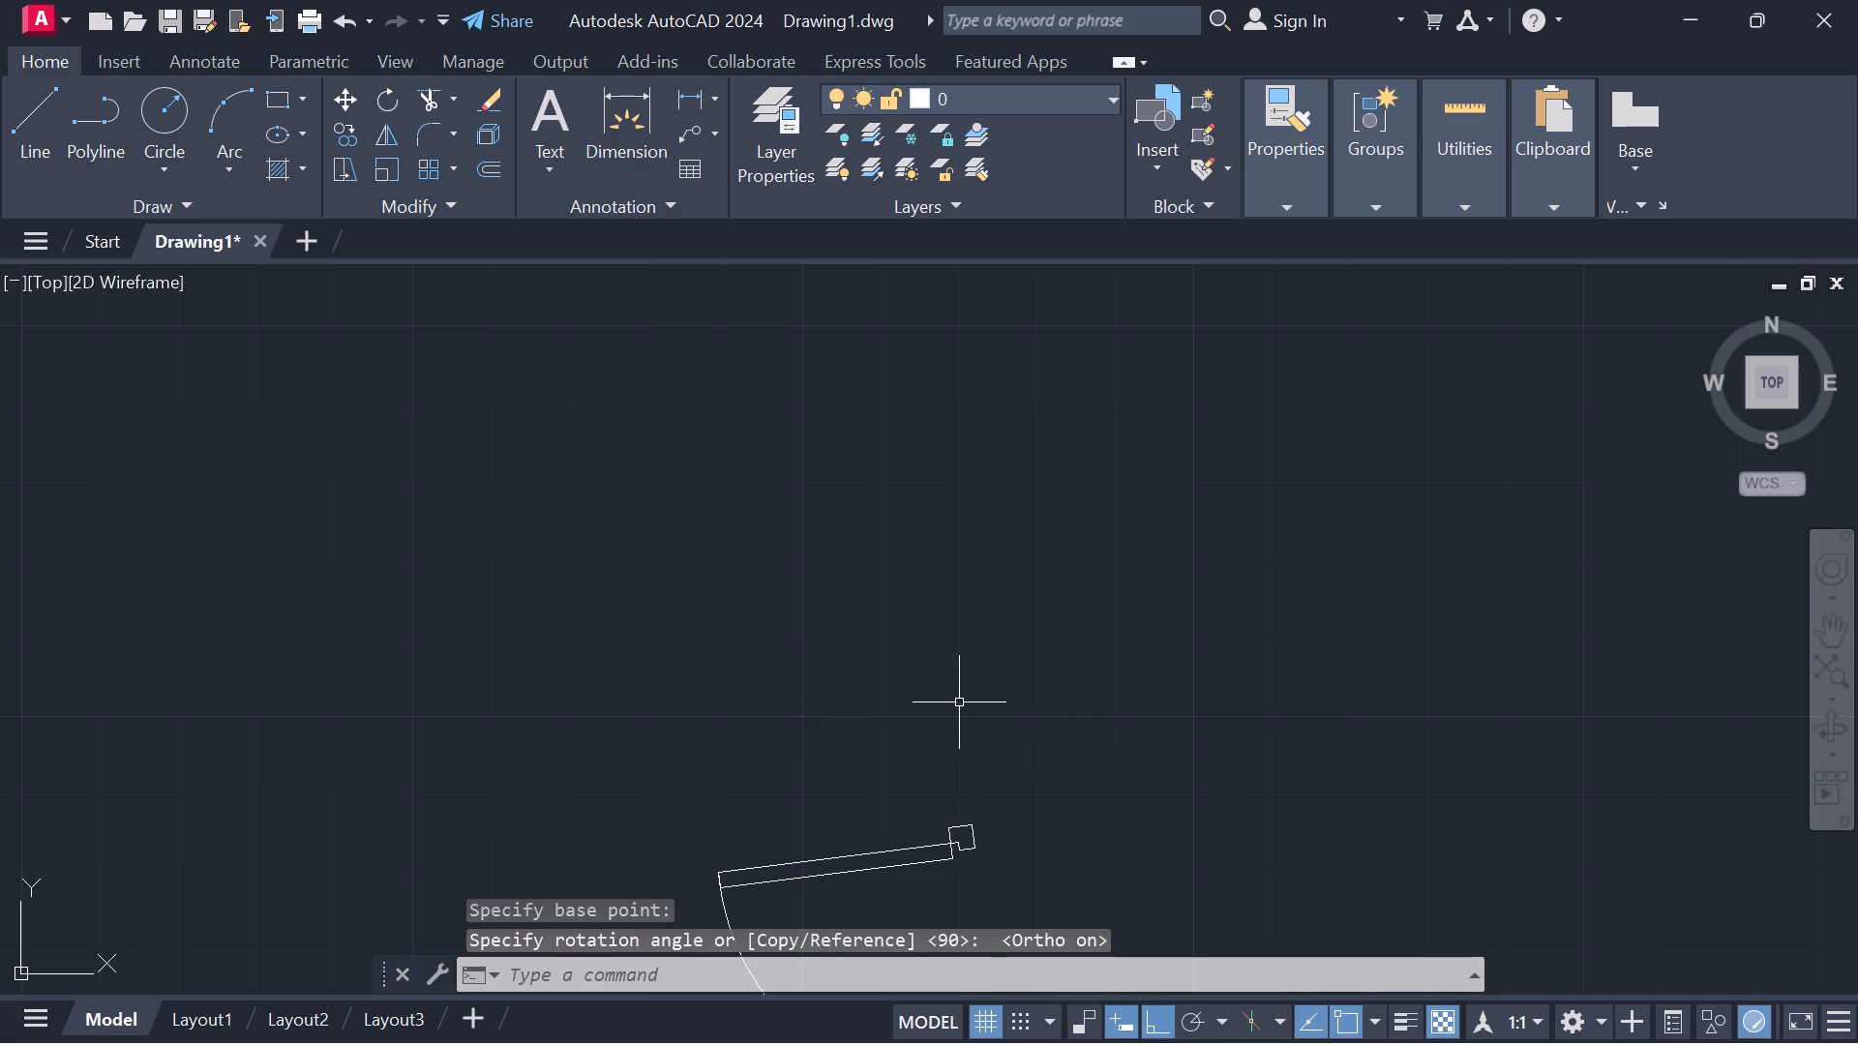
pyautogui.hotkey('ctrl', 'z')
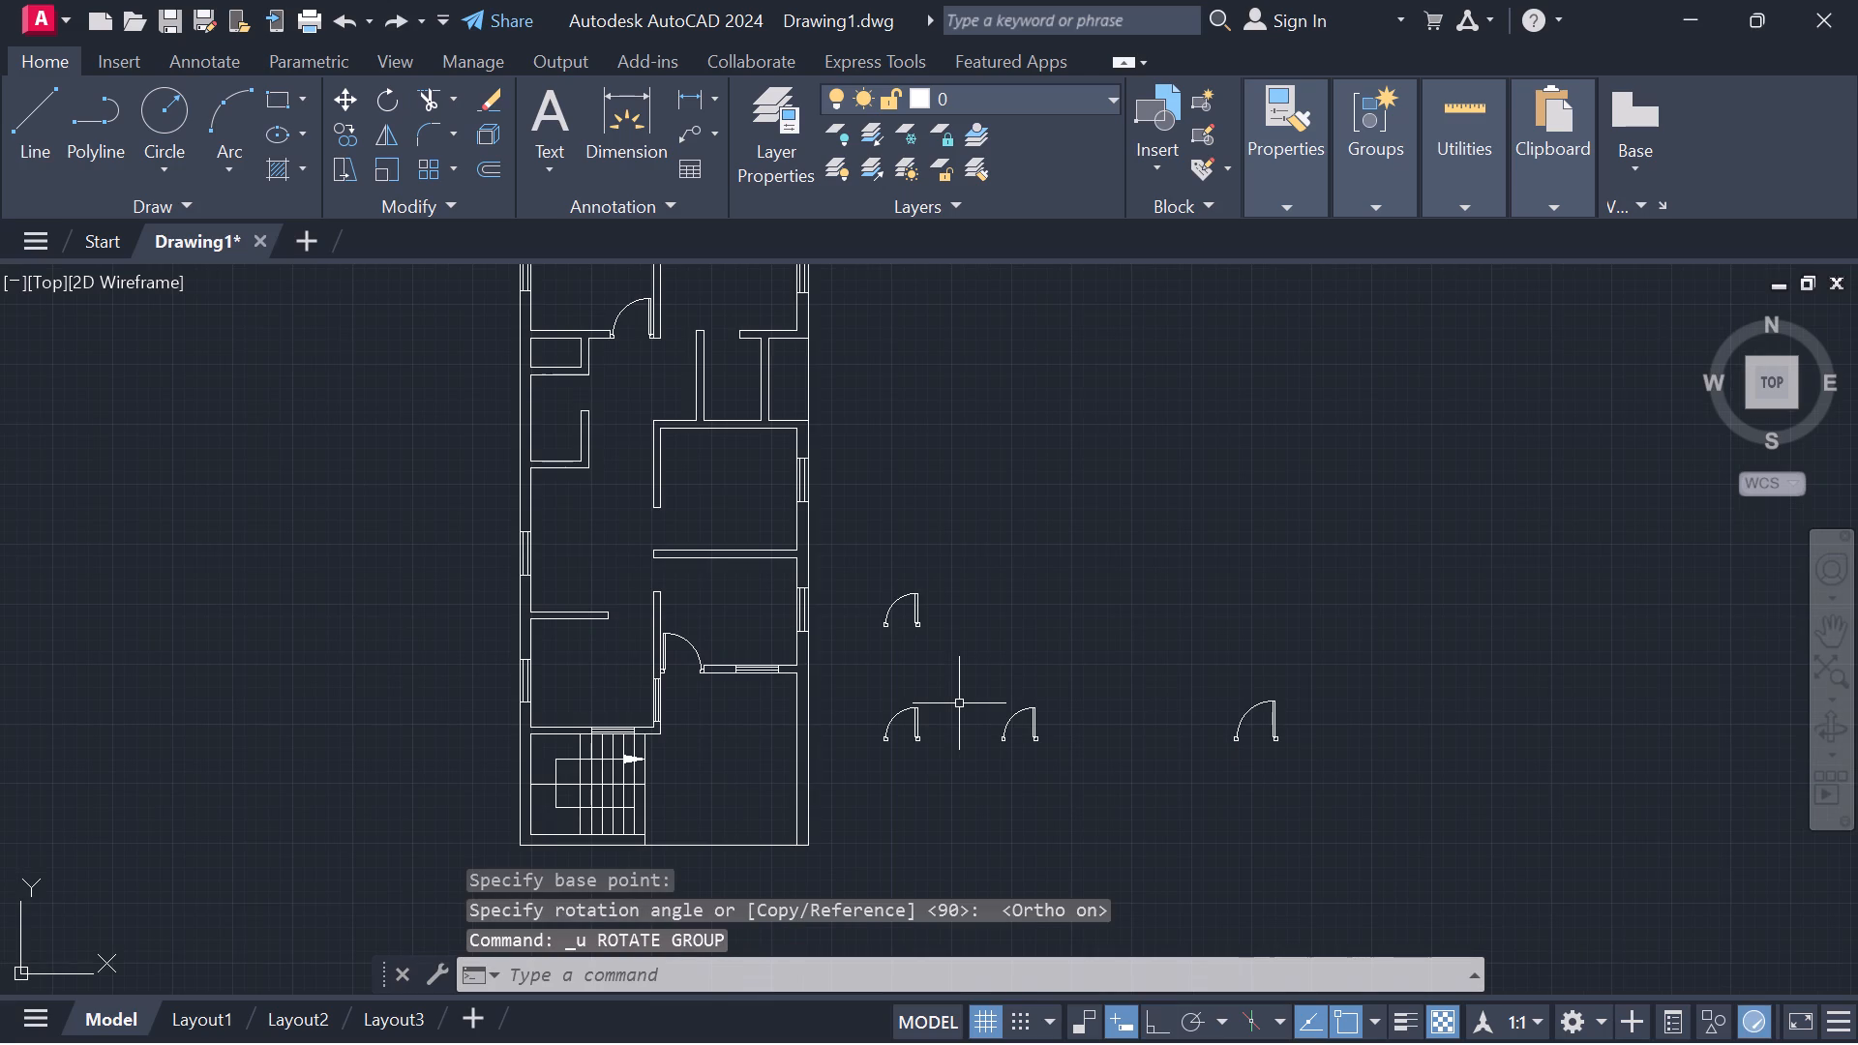
# Mirror the remaining larger spare door across a horizontal line through its hinge jamb's lower outer corner, erasing the source objects.
pyautogui.moveTo(1255, 671); pyautogui.dragTo(1208, 757)
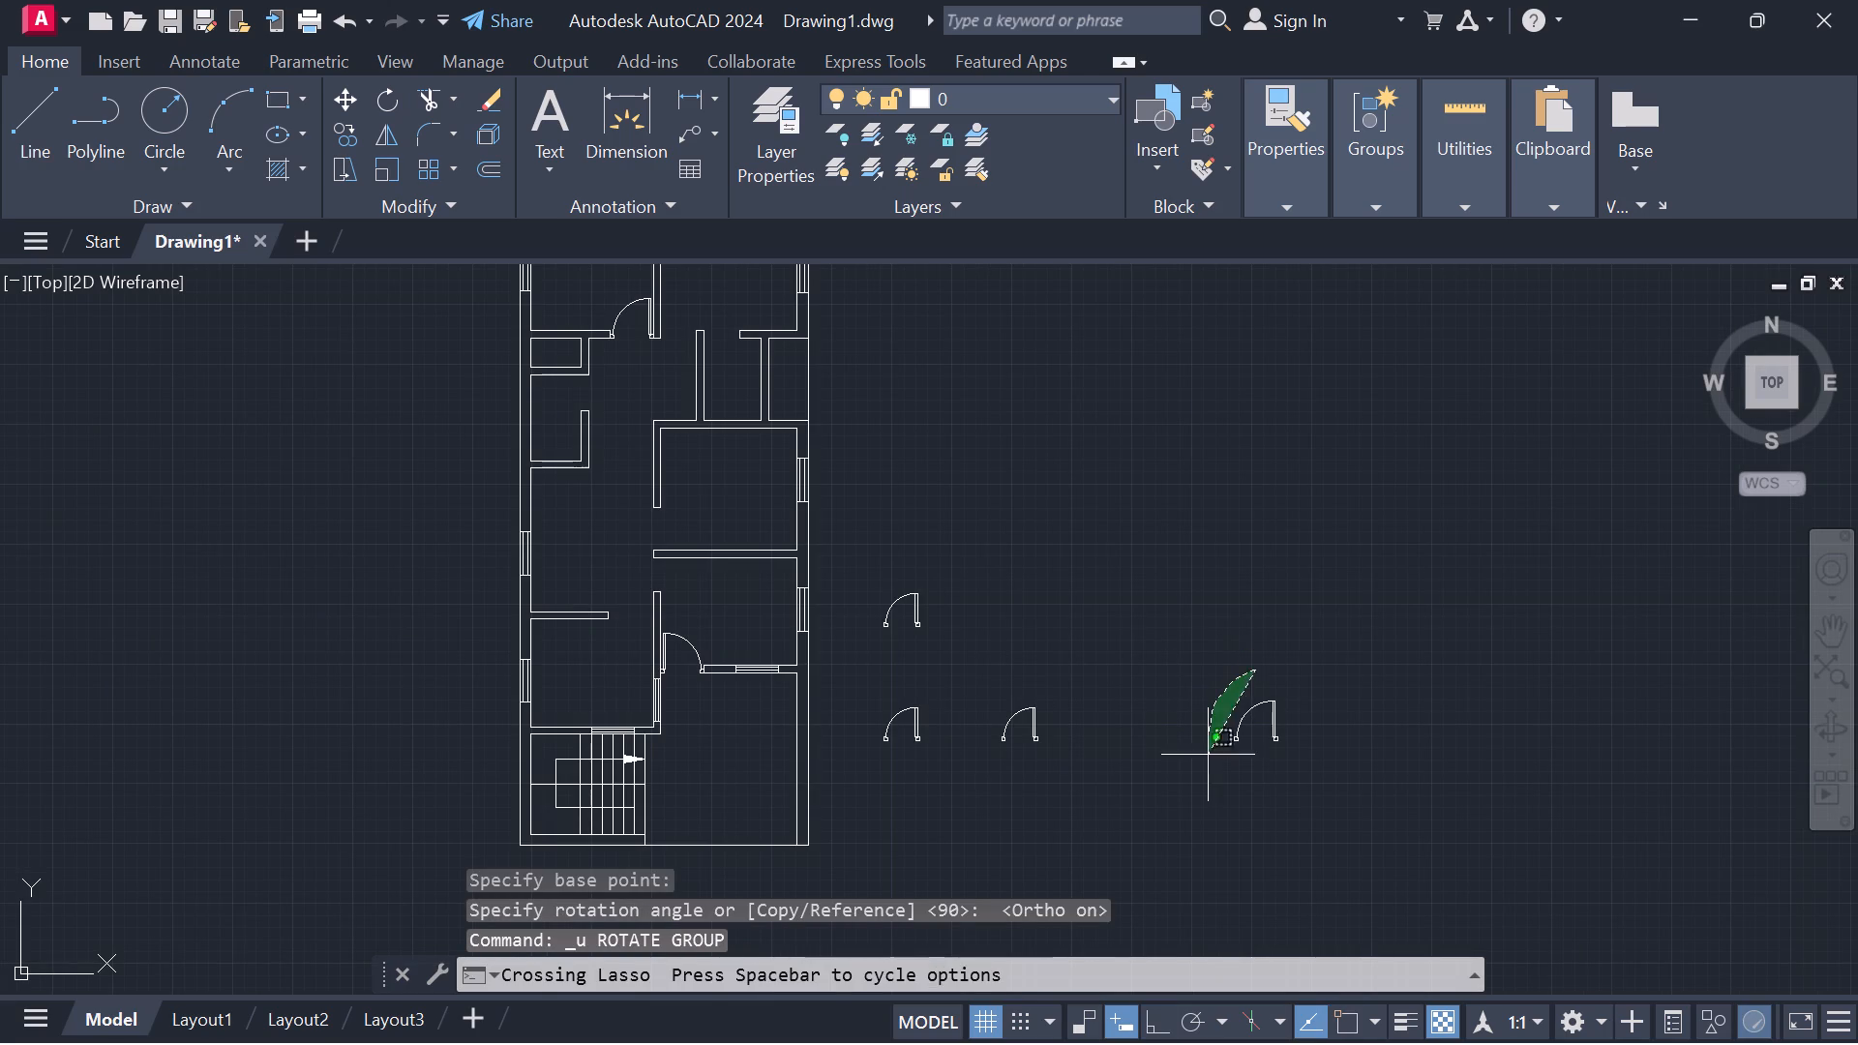
pyautogui.moveTo(1208, 757); pyautogui.dragTo(1365, 677)
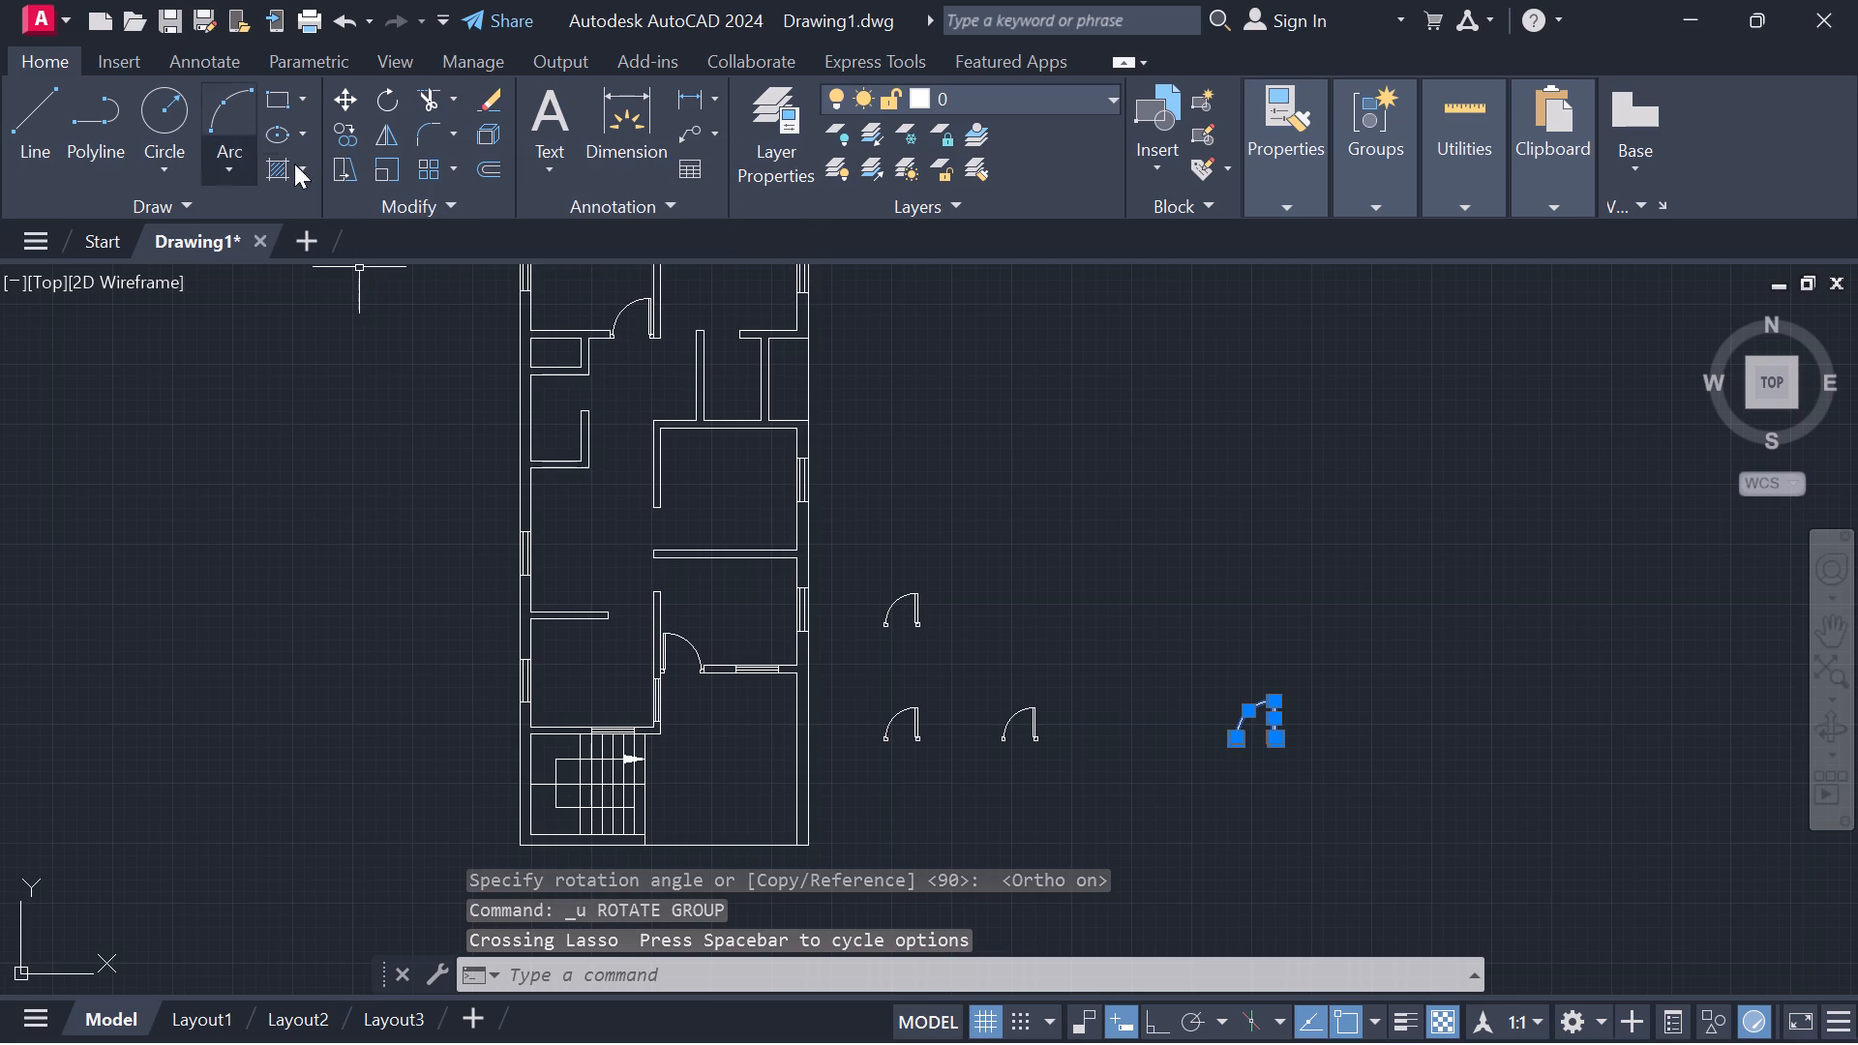
pyautogui.click(390, 129)
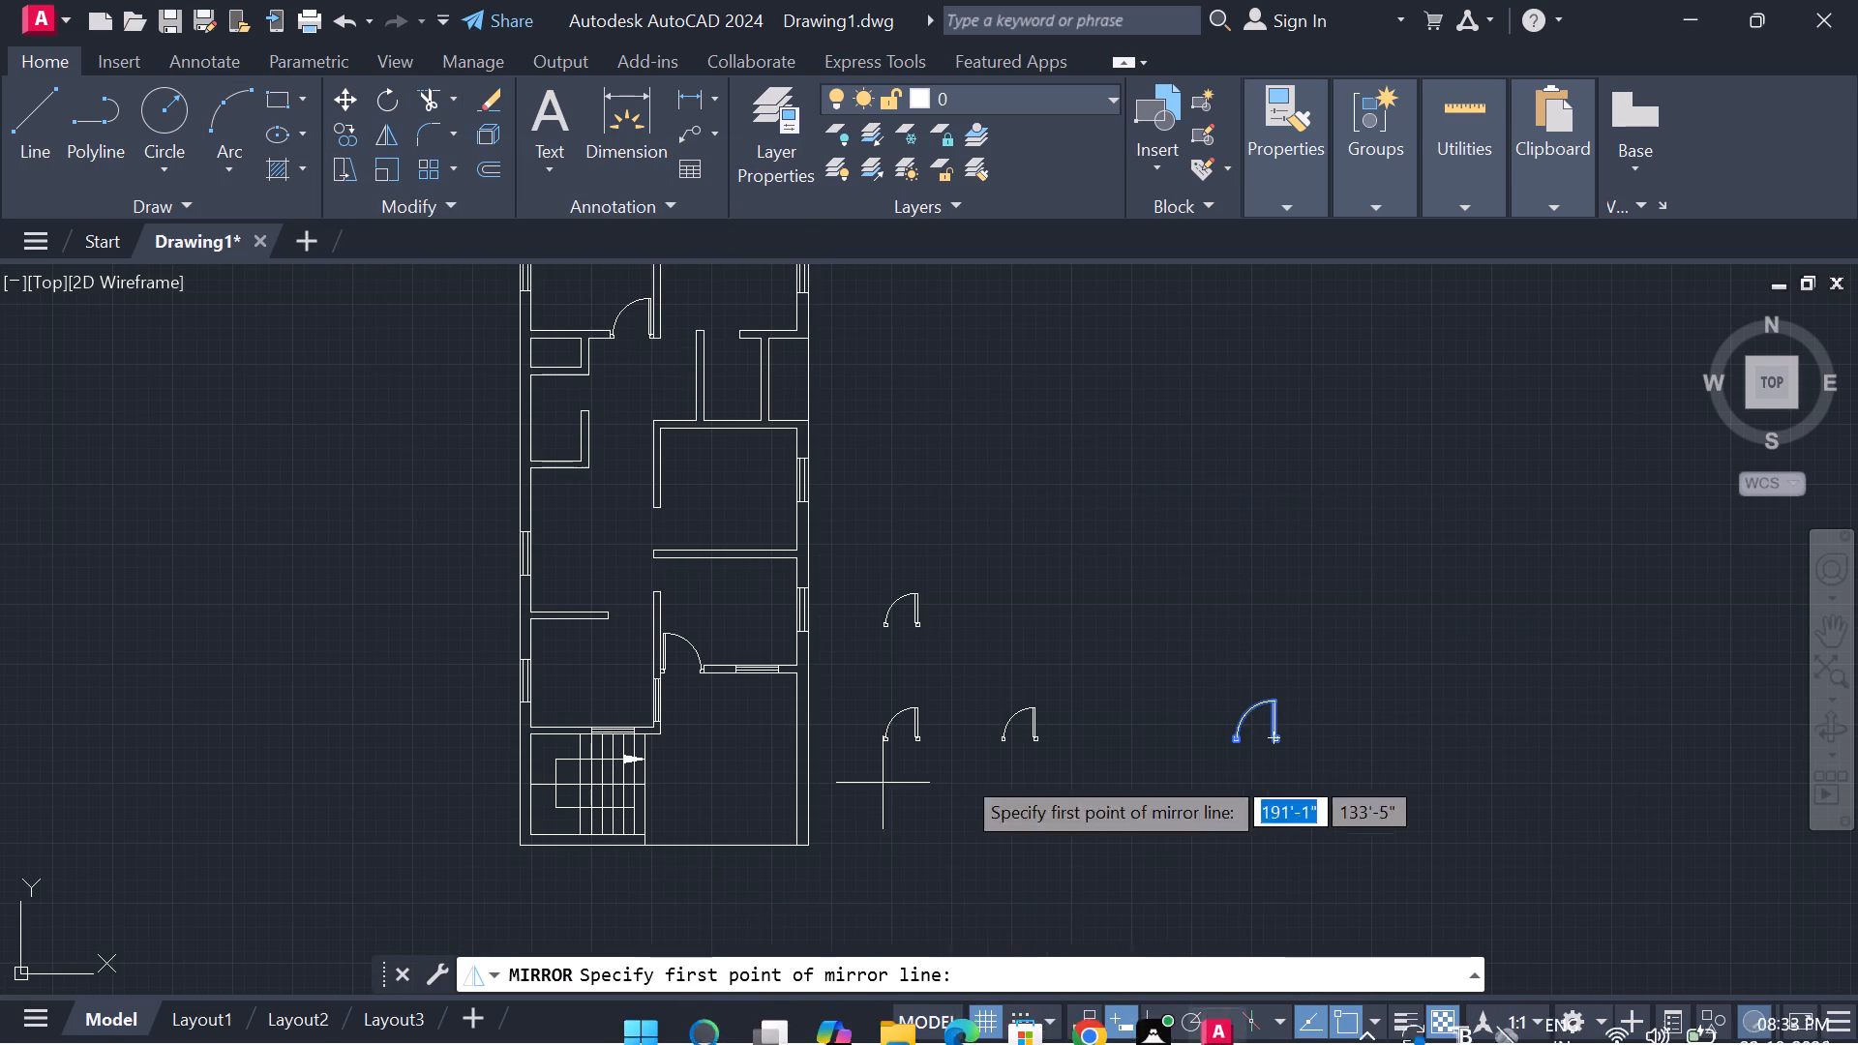
pyautogui.scroll(3, 1325, 827)
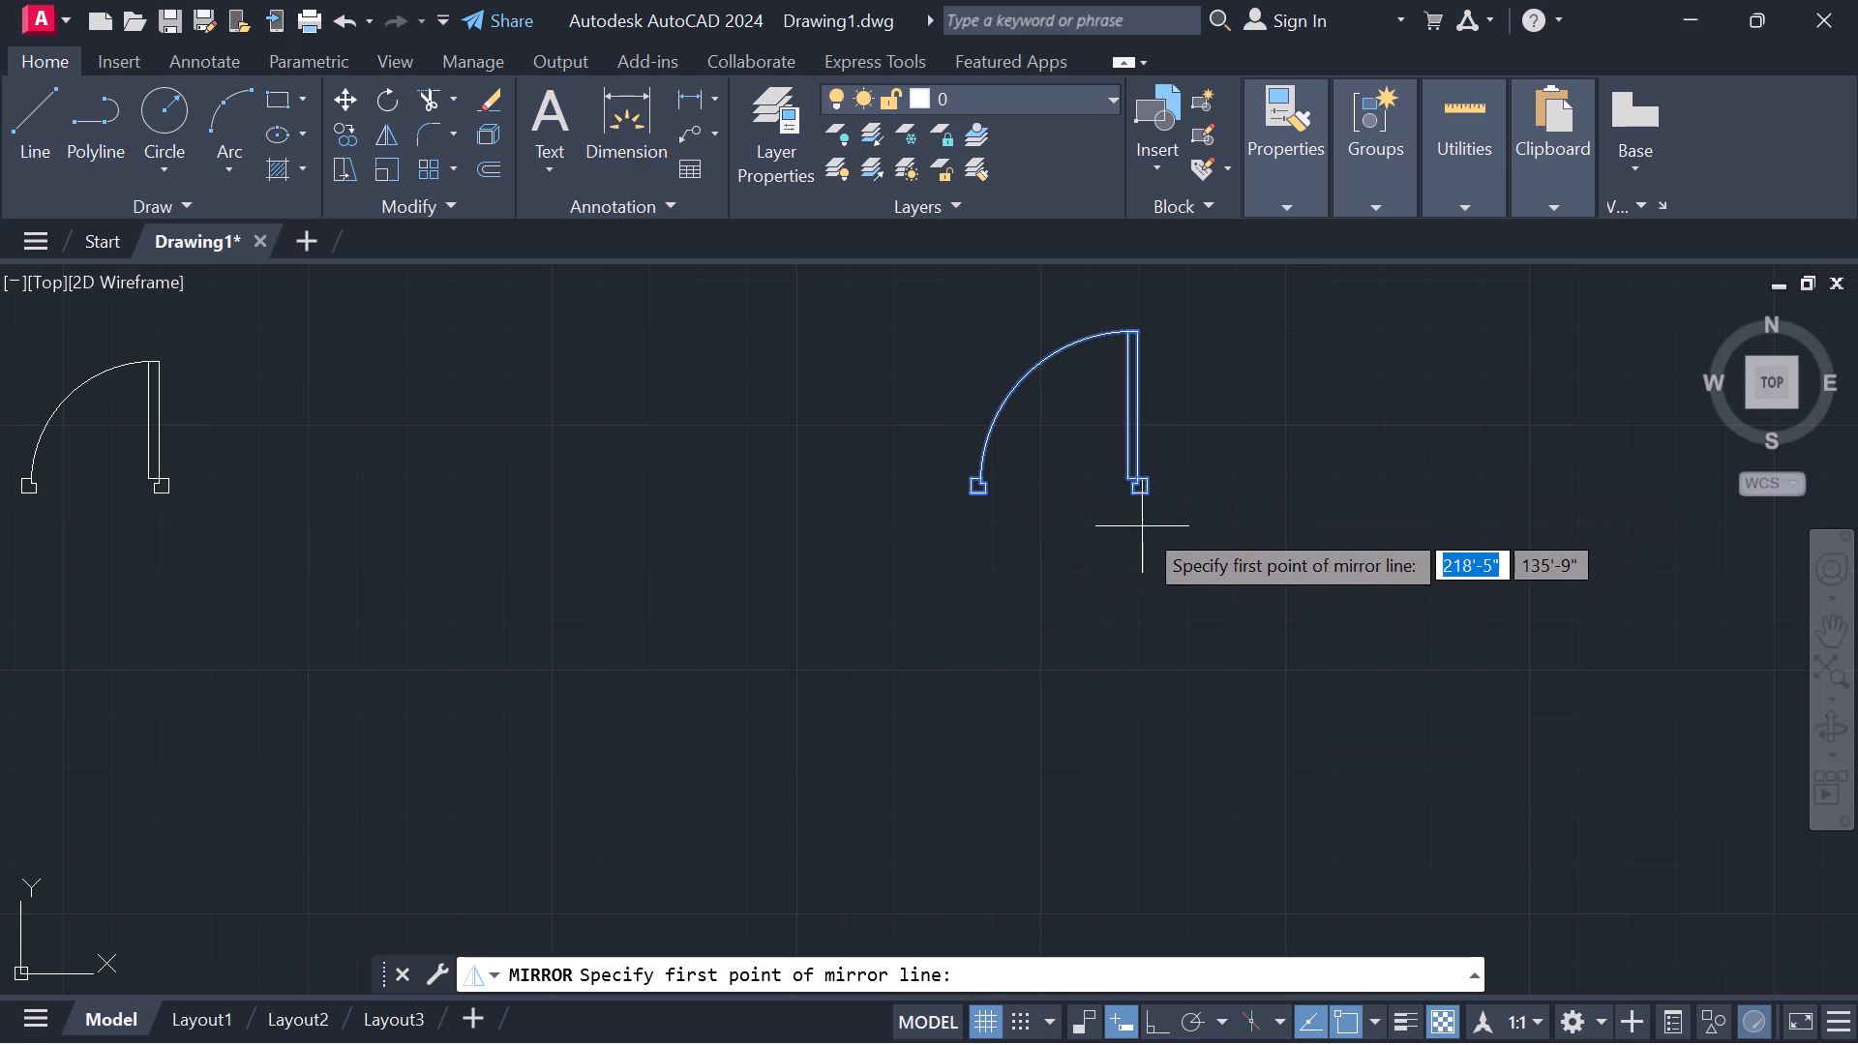
pyautogui.scroll(2, 1142, 526)
pyautogui.click(1157, 446)
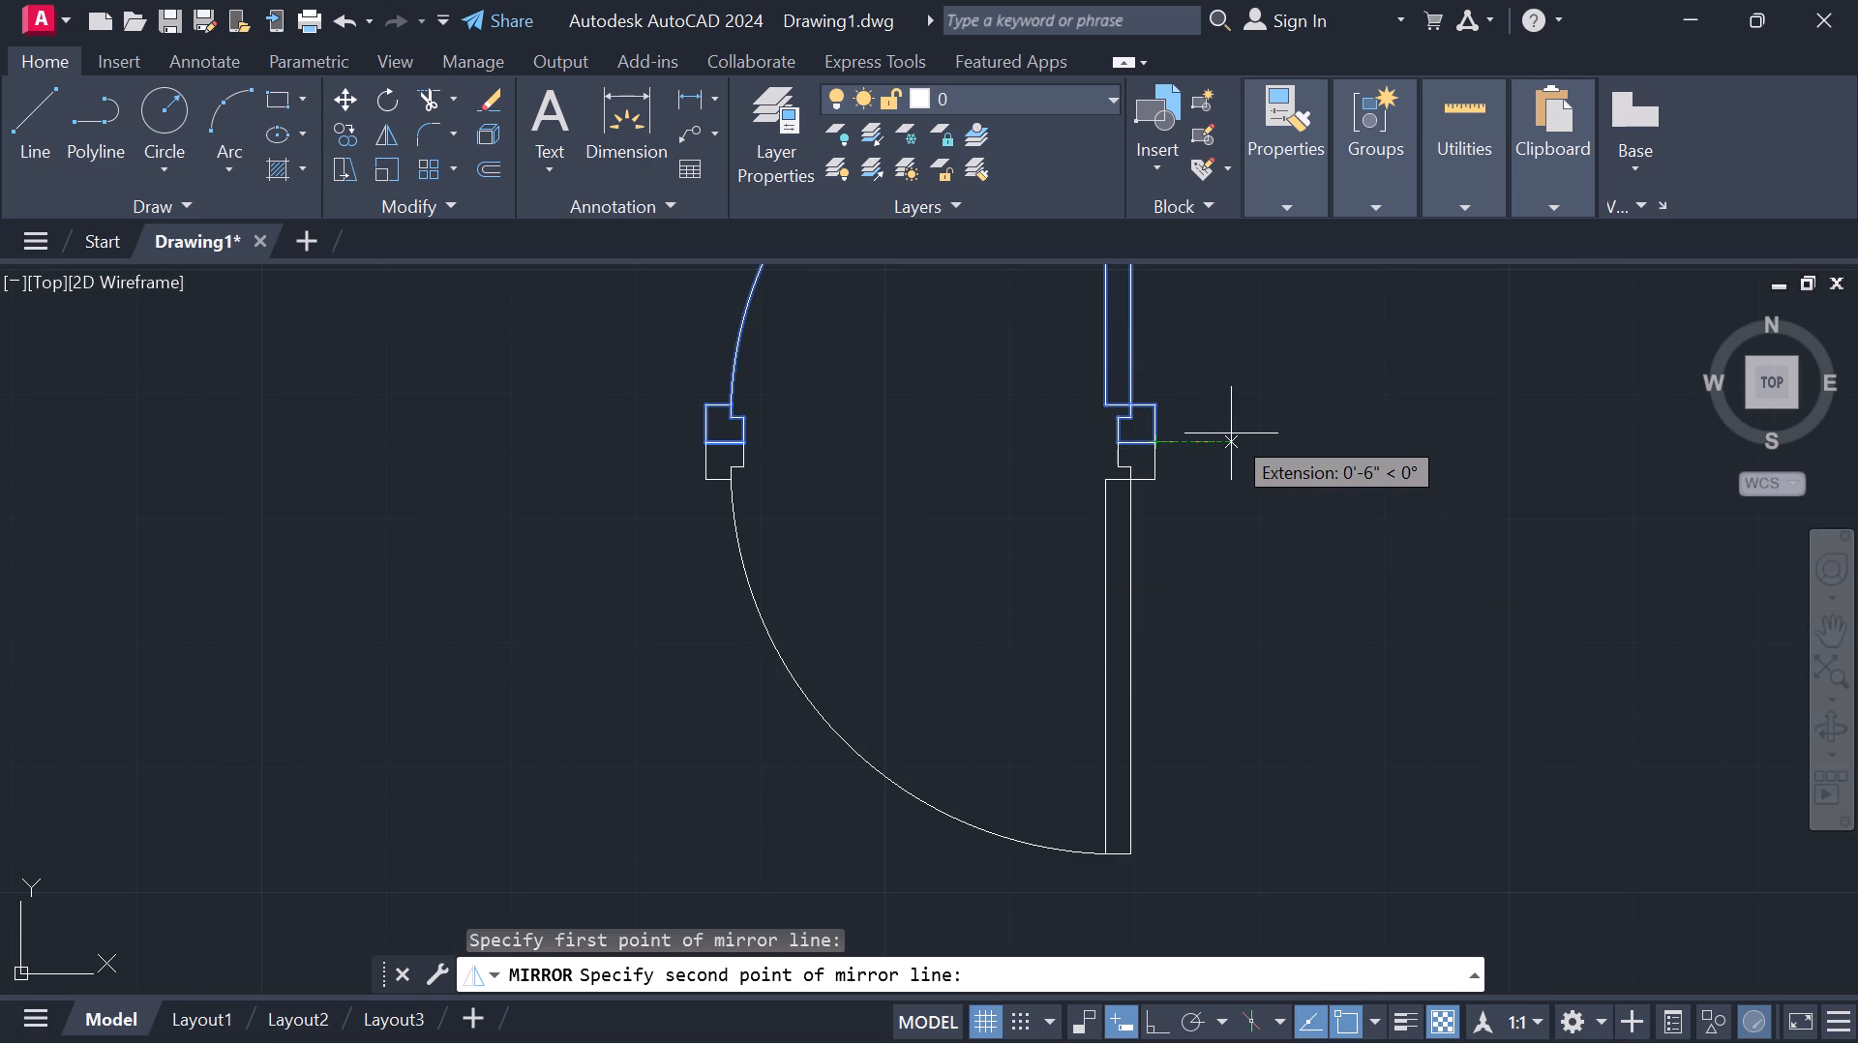
pyautogui.click(1235, 433)
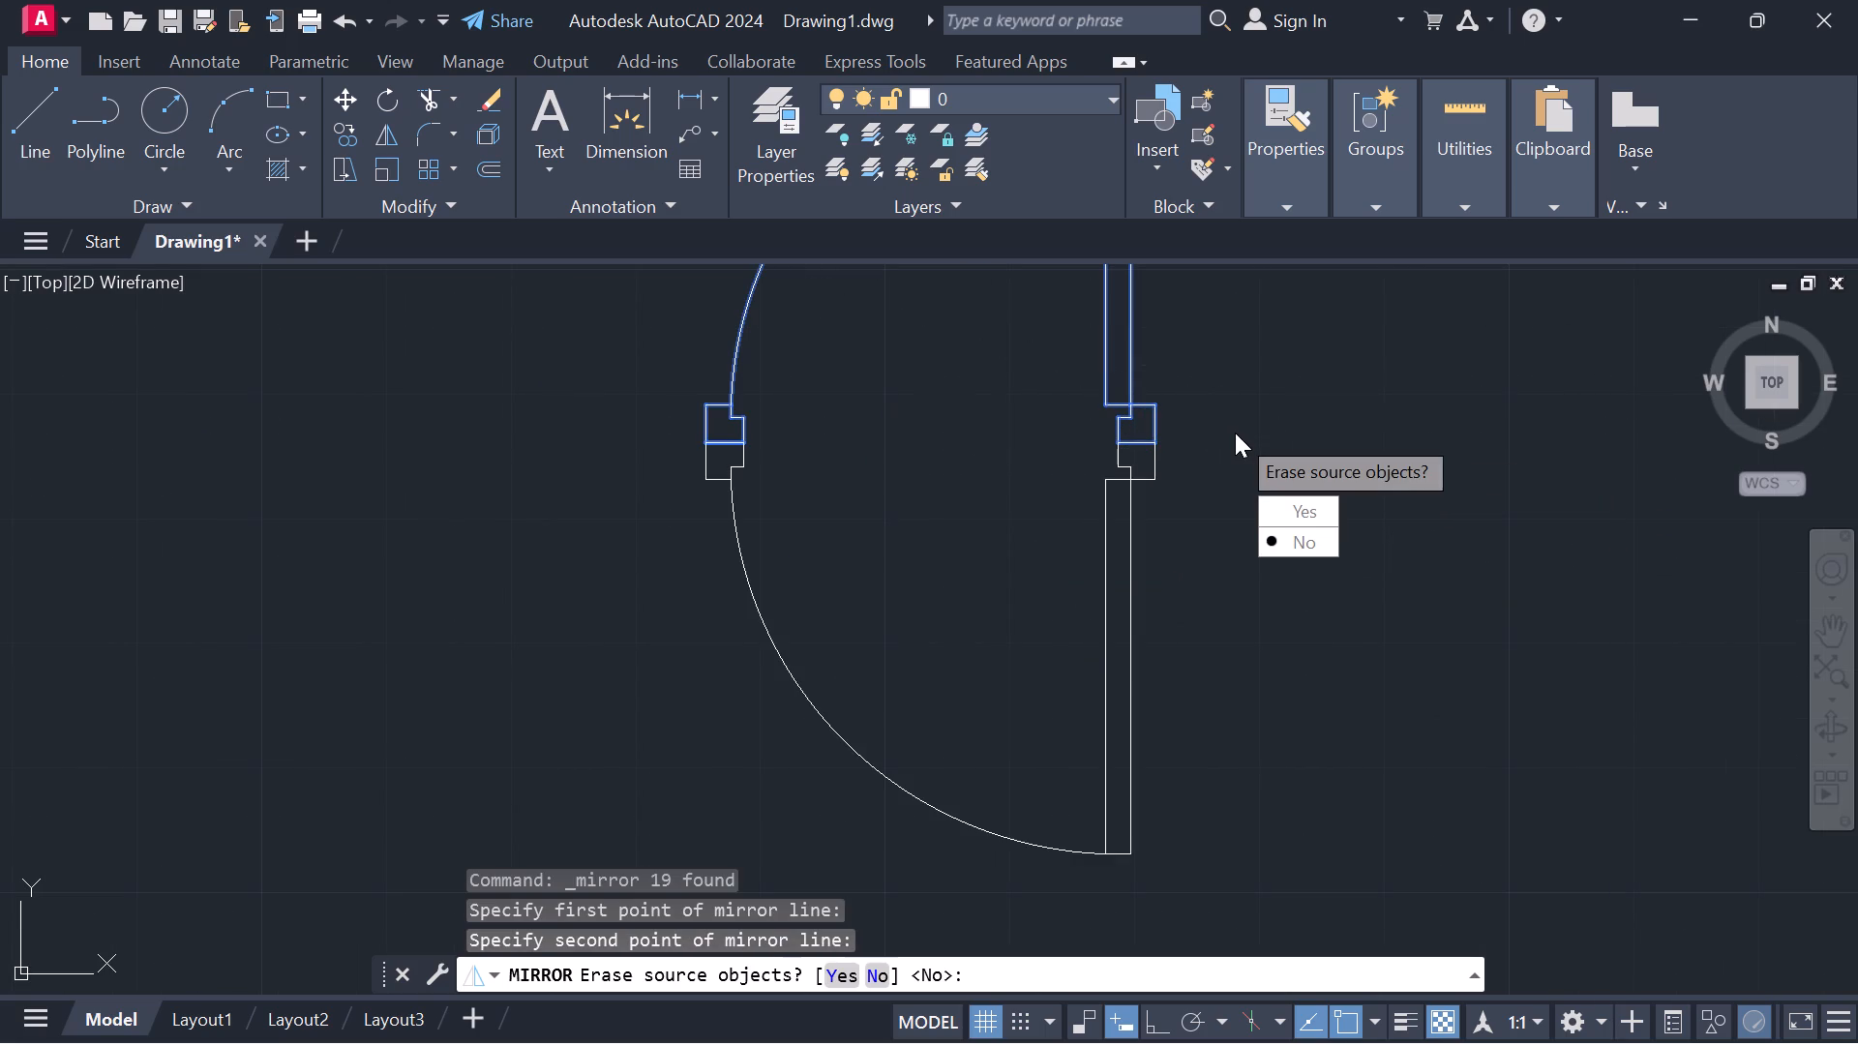
pyautogui.moveTo(1274, 503); pyautogui.dragTo(1235, 433)
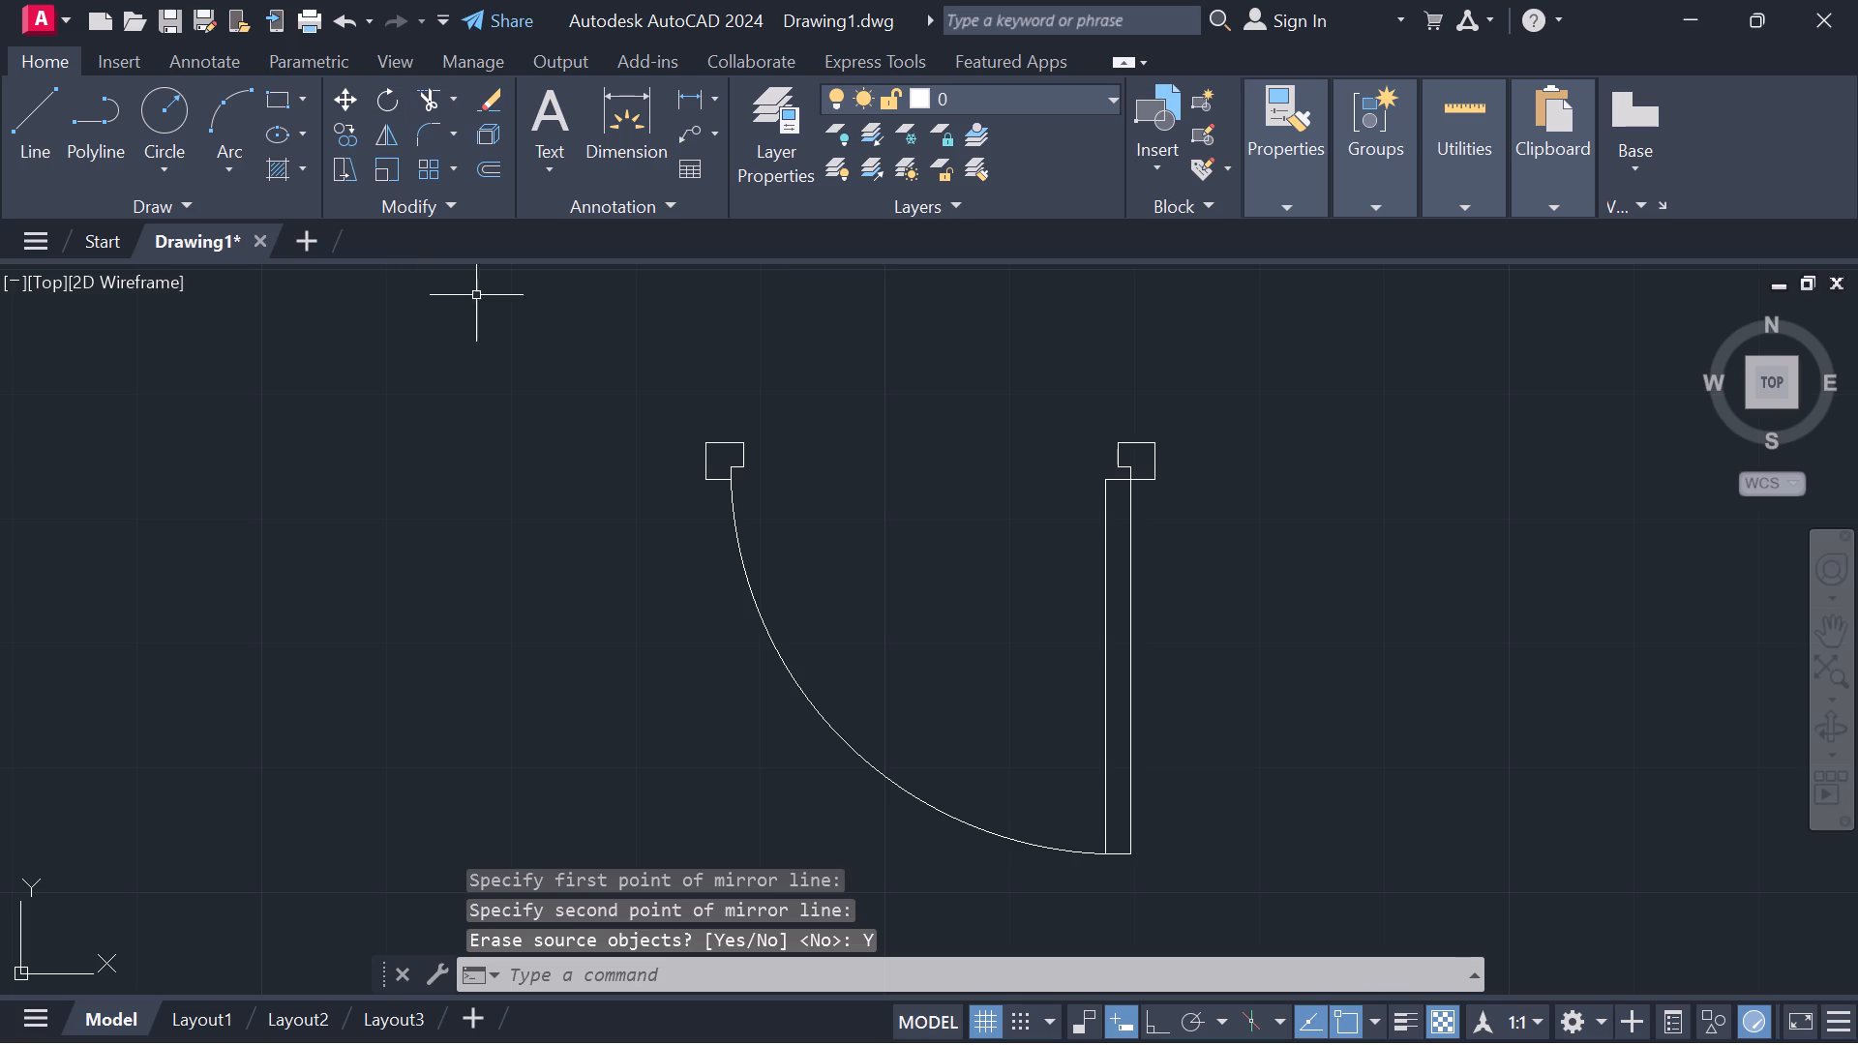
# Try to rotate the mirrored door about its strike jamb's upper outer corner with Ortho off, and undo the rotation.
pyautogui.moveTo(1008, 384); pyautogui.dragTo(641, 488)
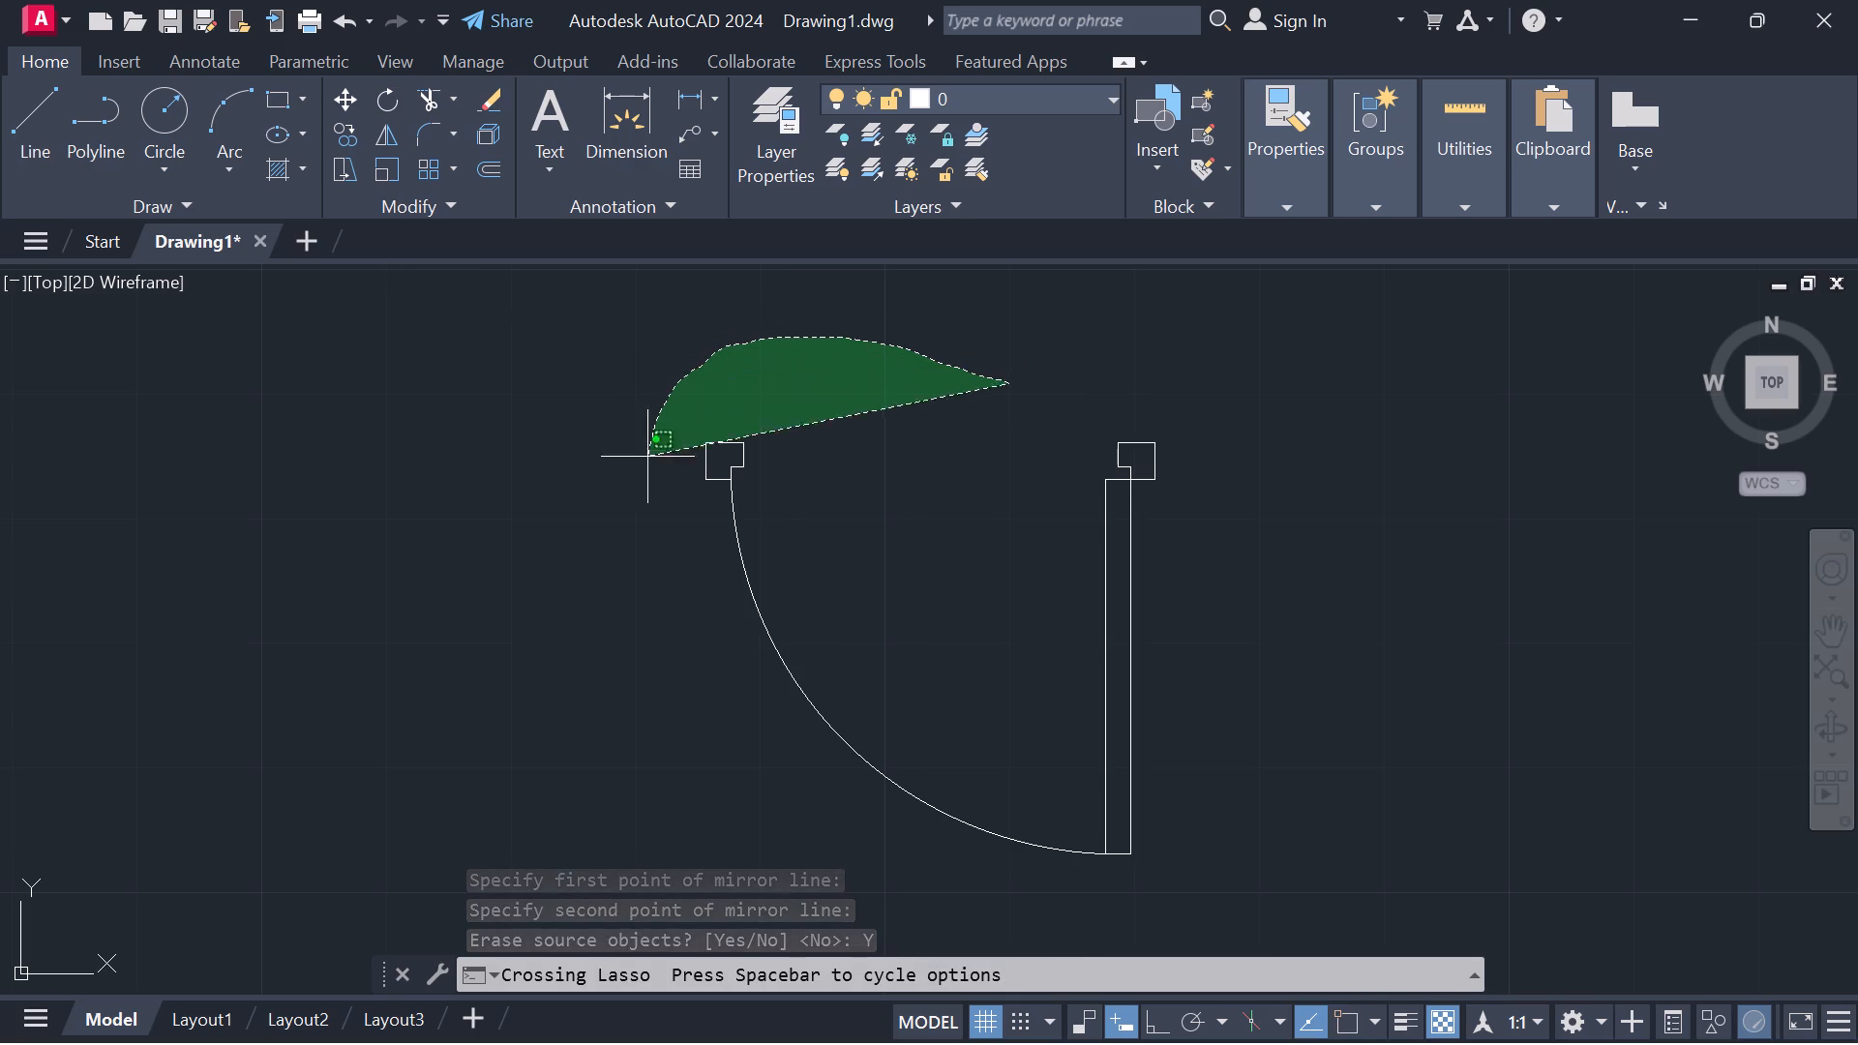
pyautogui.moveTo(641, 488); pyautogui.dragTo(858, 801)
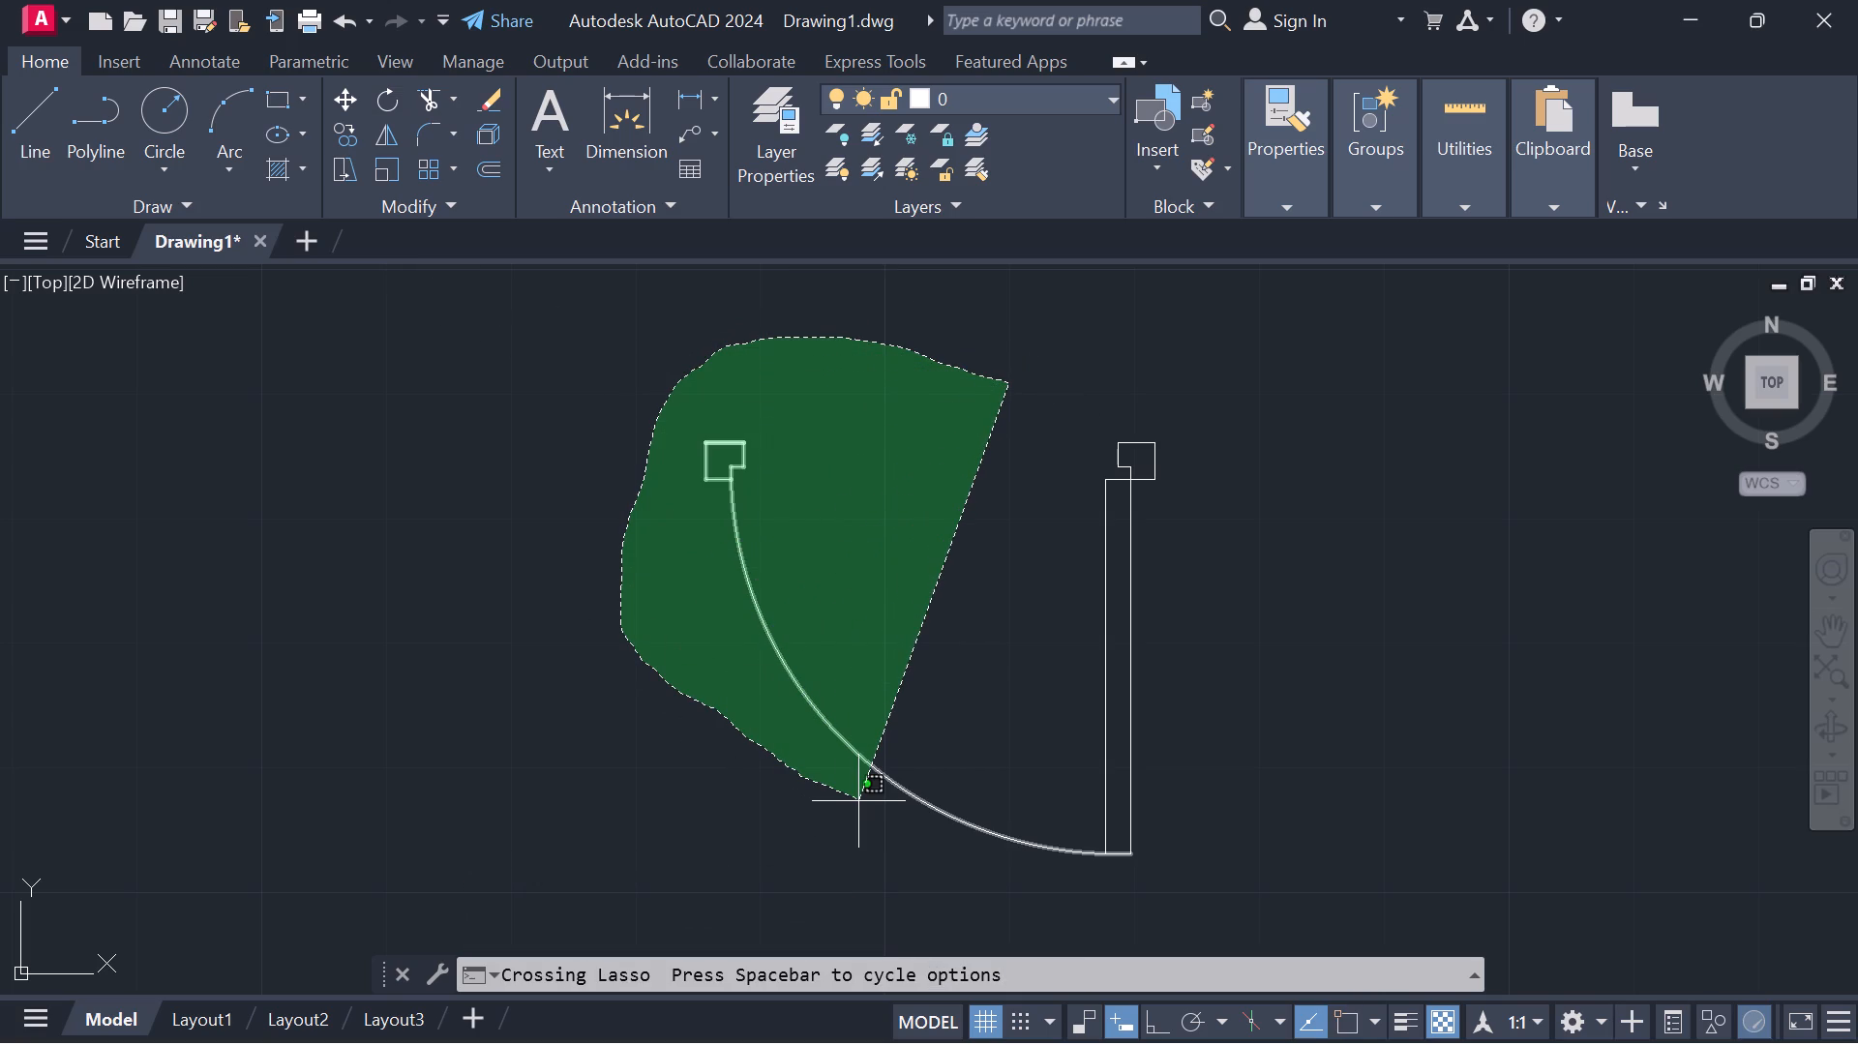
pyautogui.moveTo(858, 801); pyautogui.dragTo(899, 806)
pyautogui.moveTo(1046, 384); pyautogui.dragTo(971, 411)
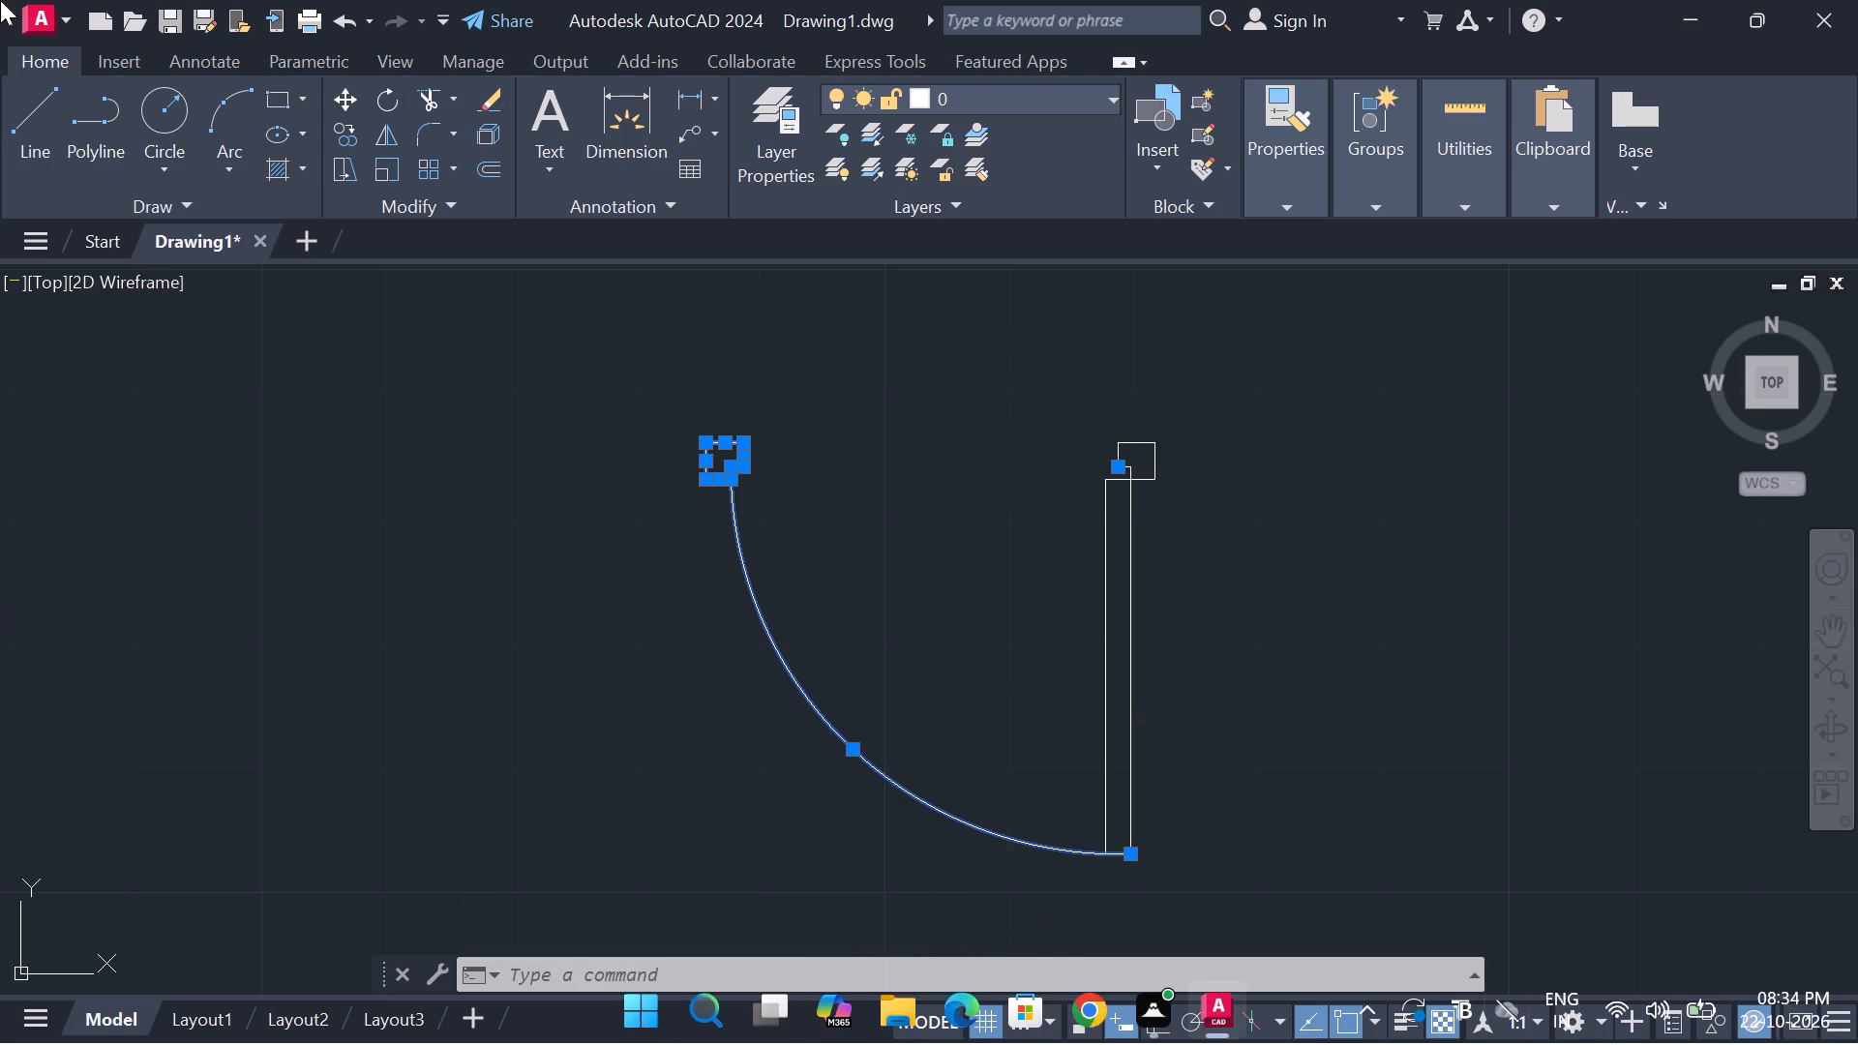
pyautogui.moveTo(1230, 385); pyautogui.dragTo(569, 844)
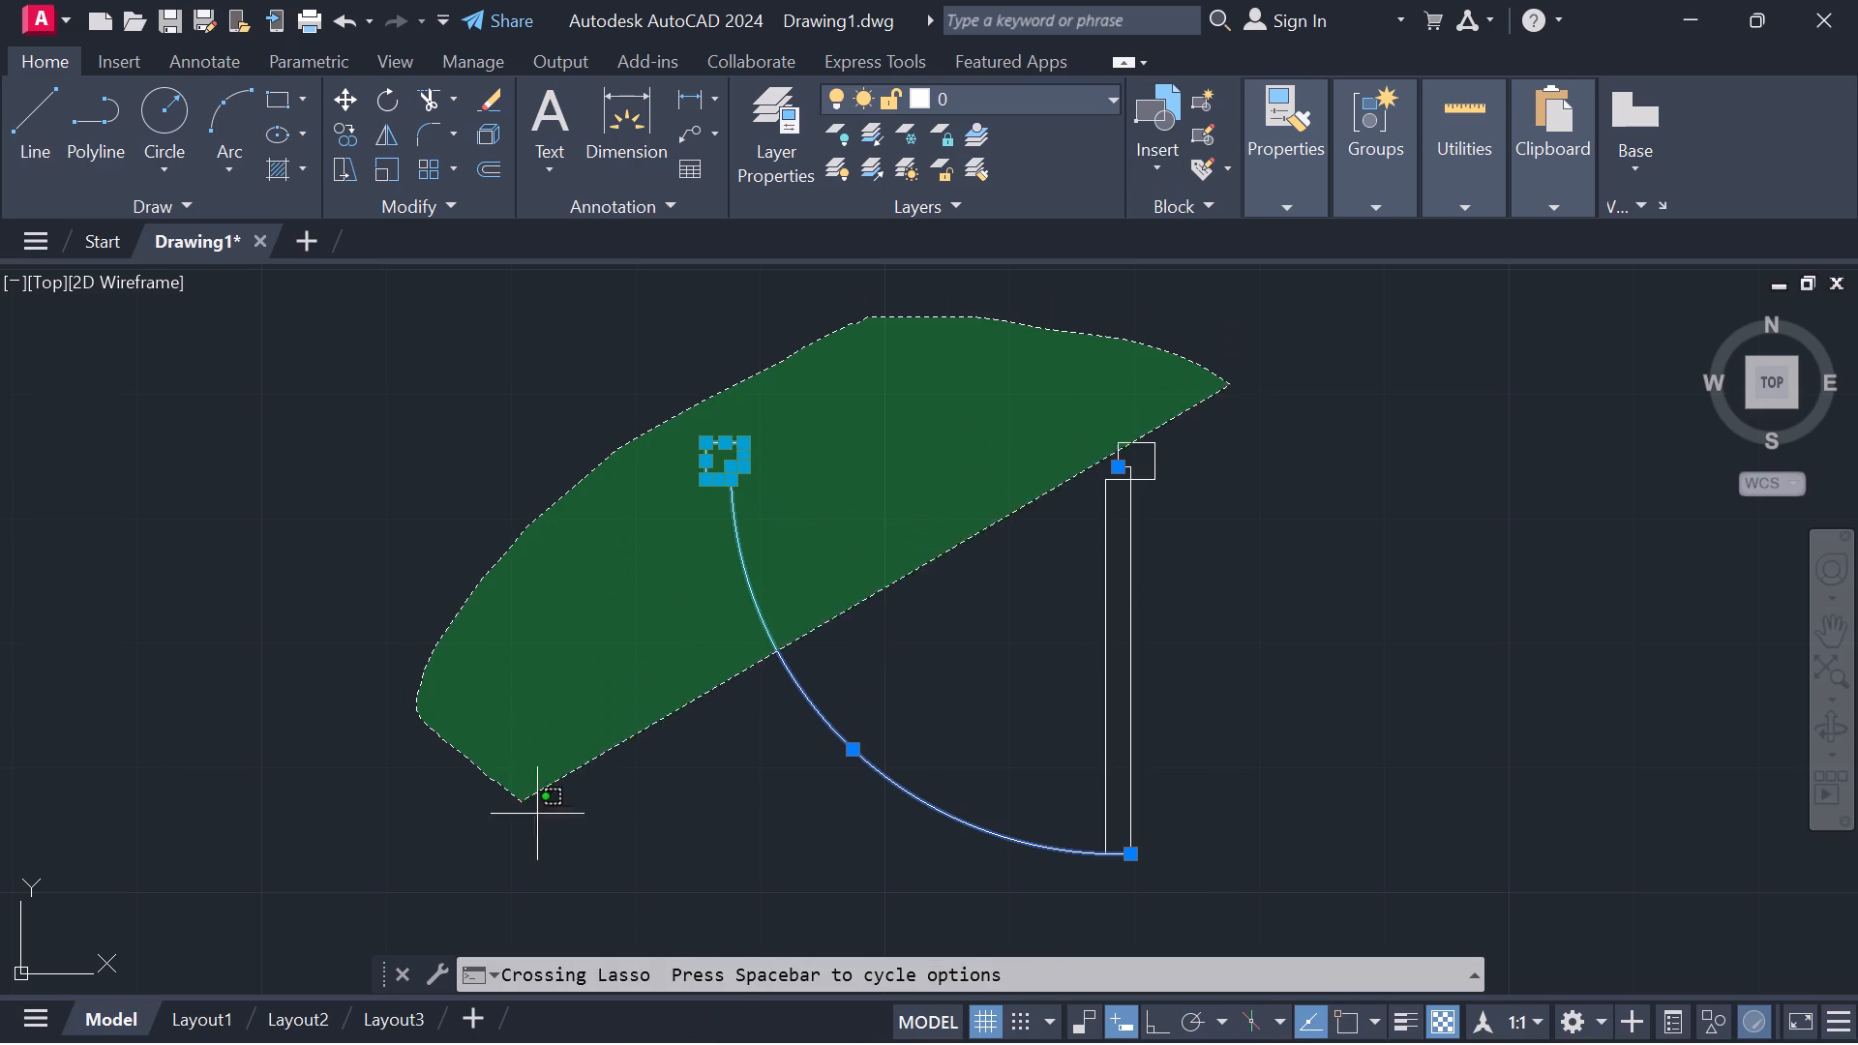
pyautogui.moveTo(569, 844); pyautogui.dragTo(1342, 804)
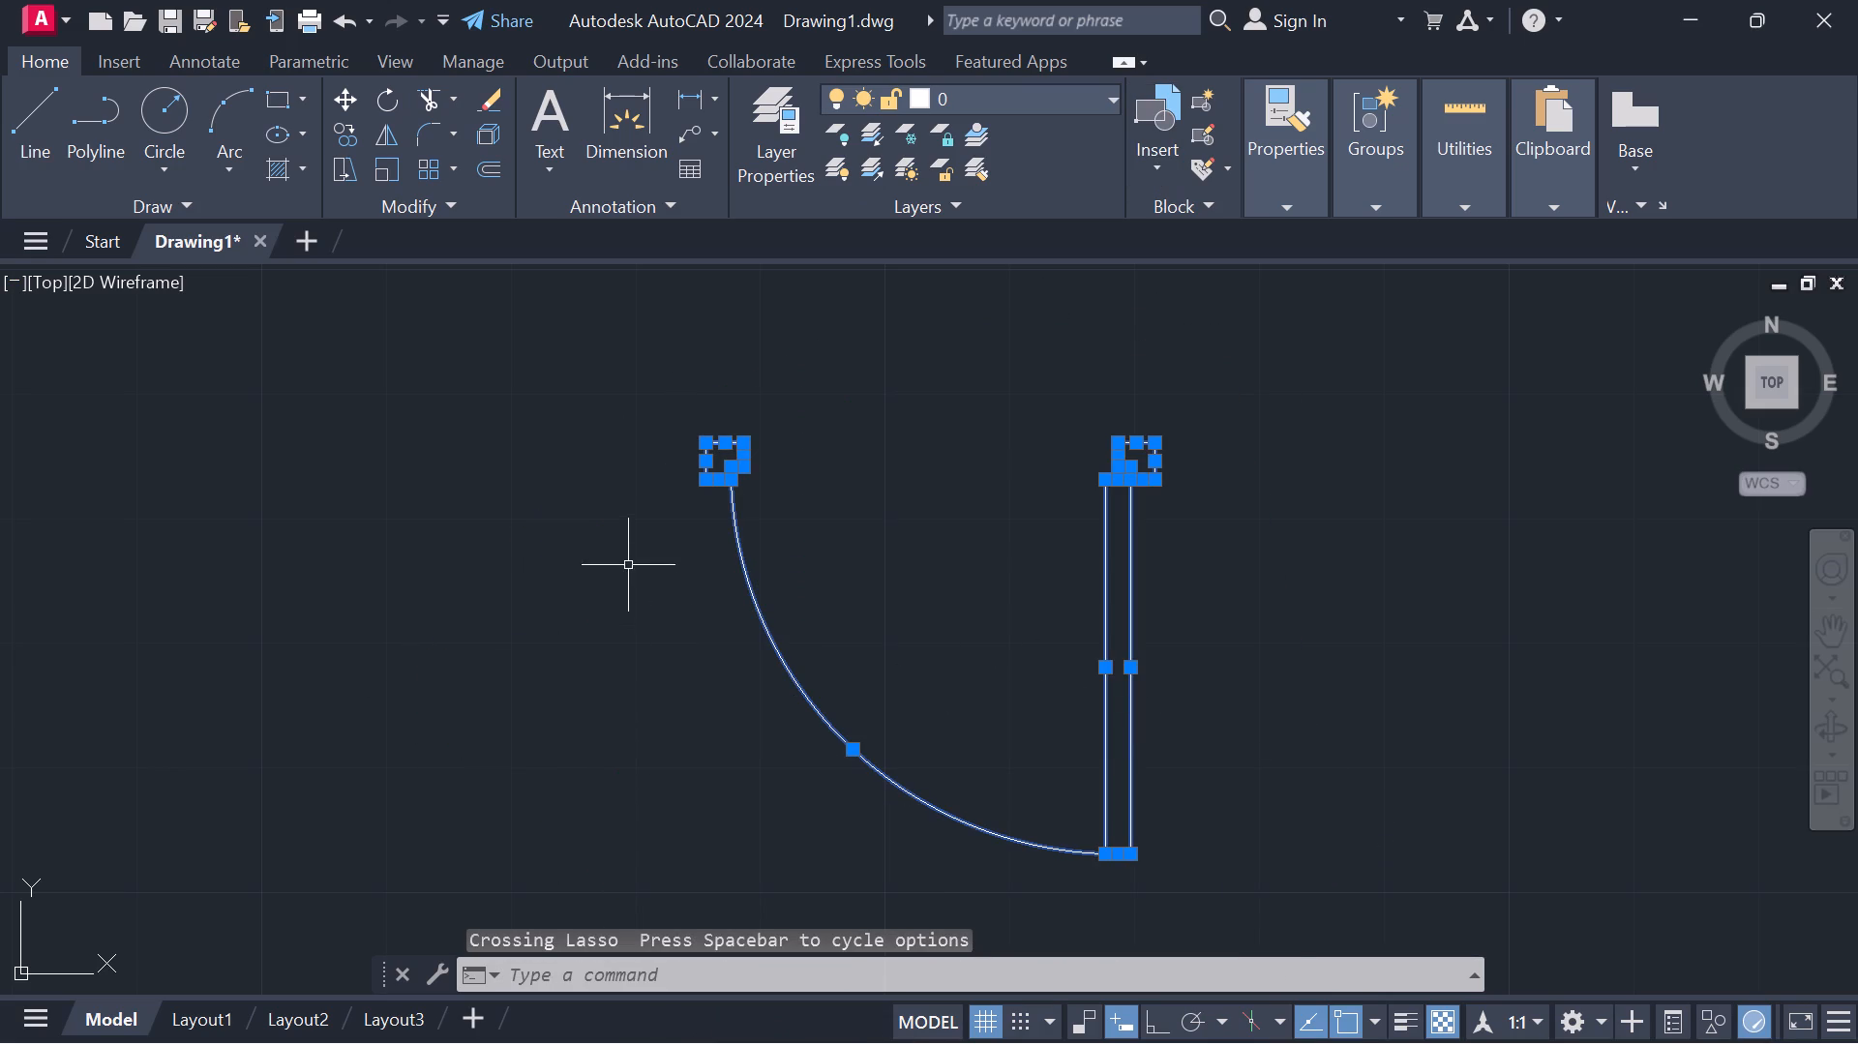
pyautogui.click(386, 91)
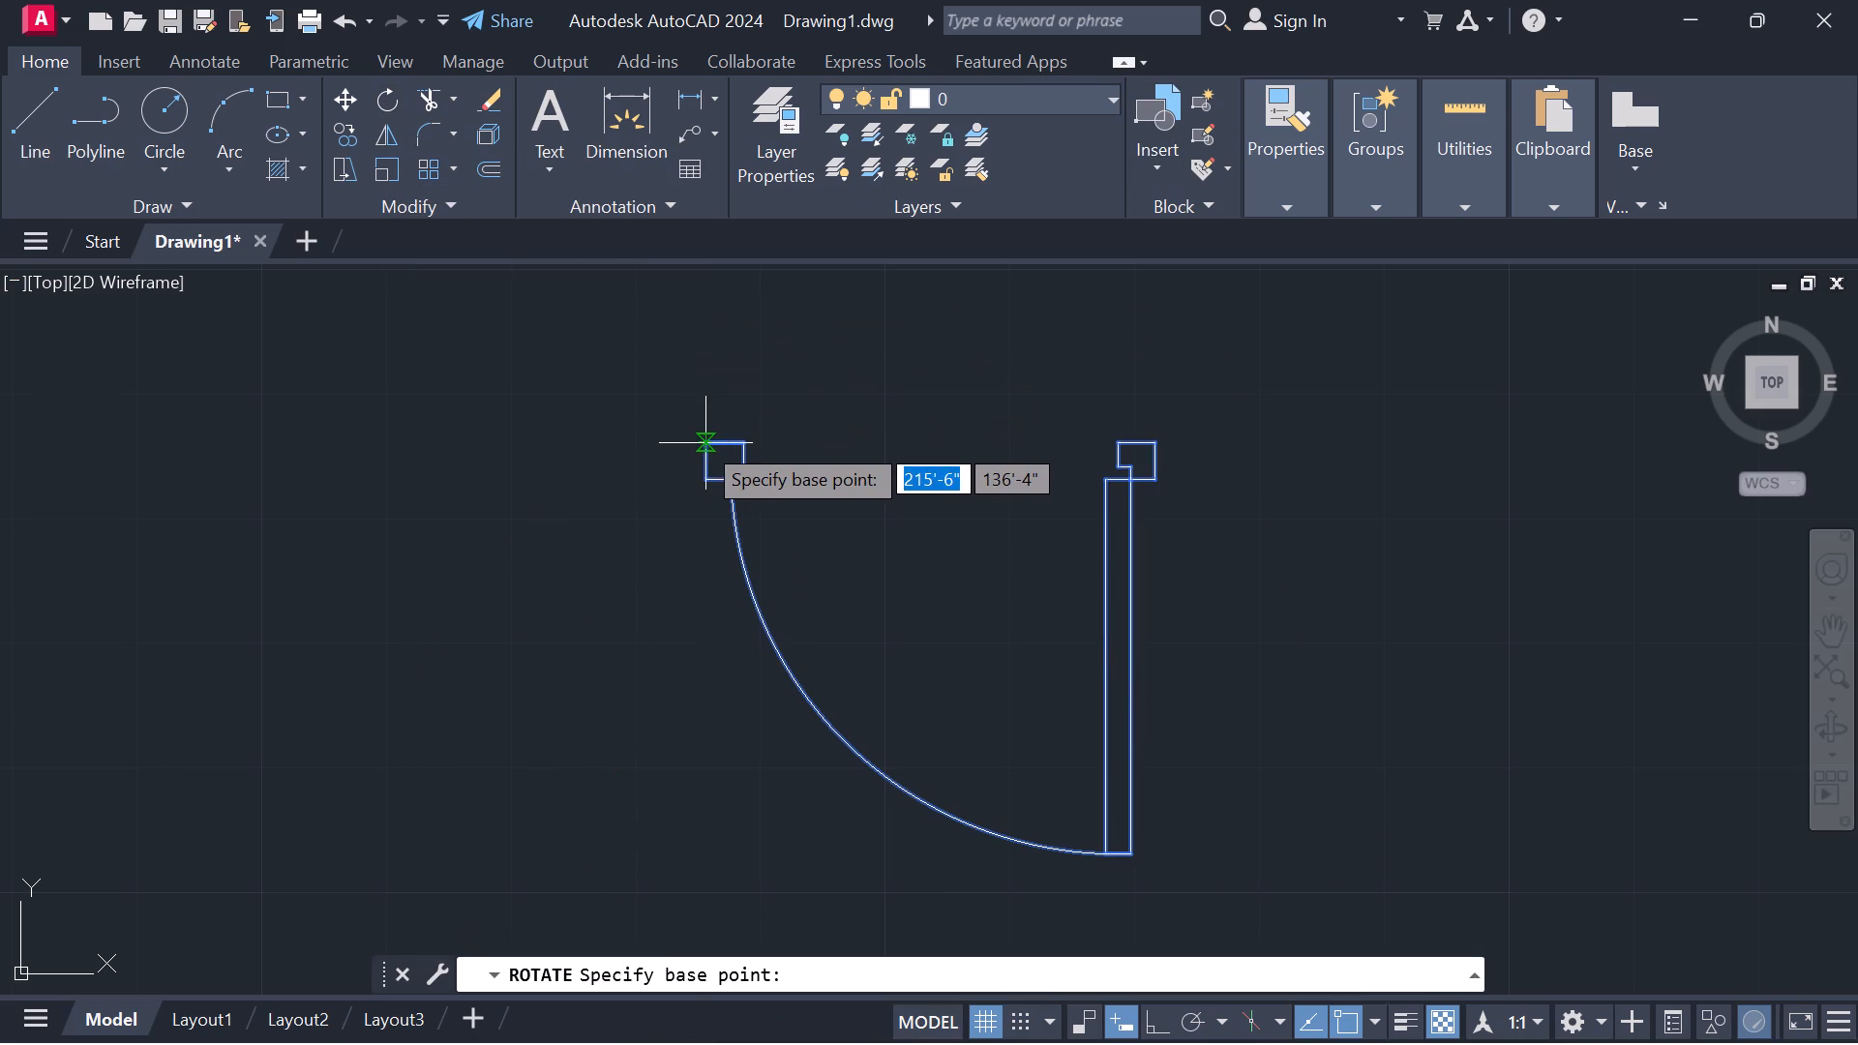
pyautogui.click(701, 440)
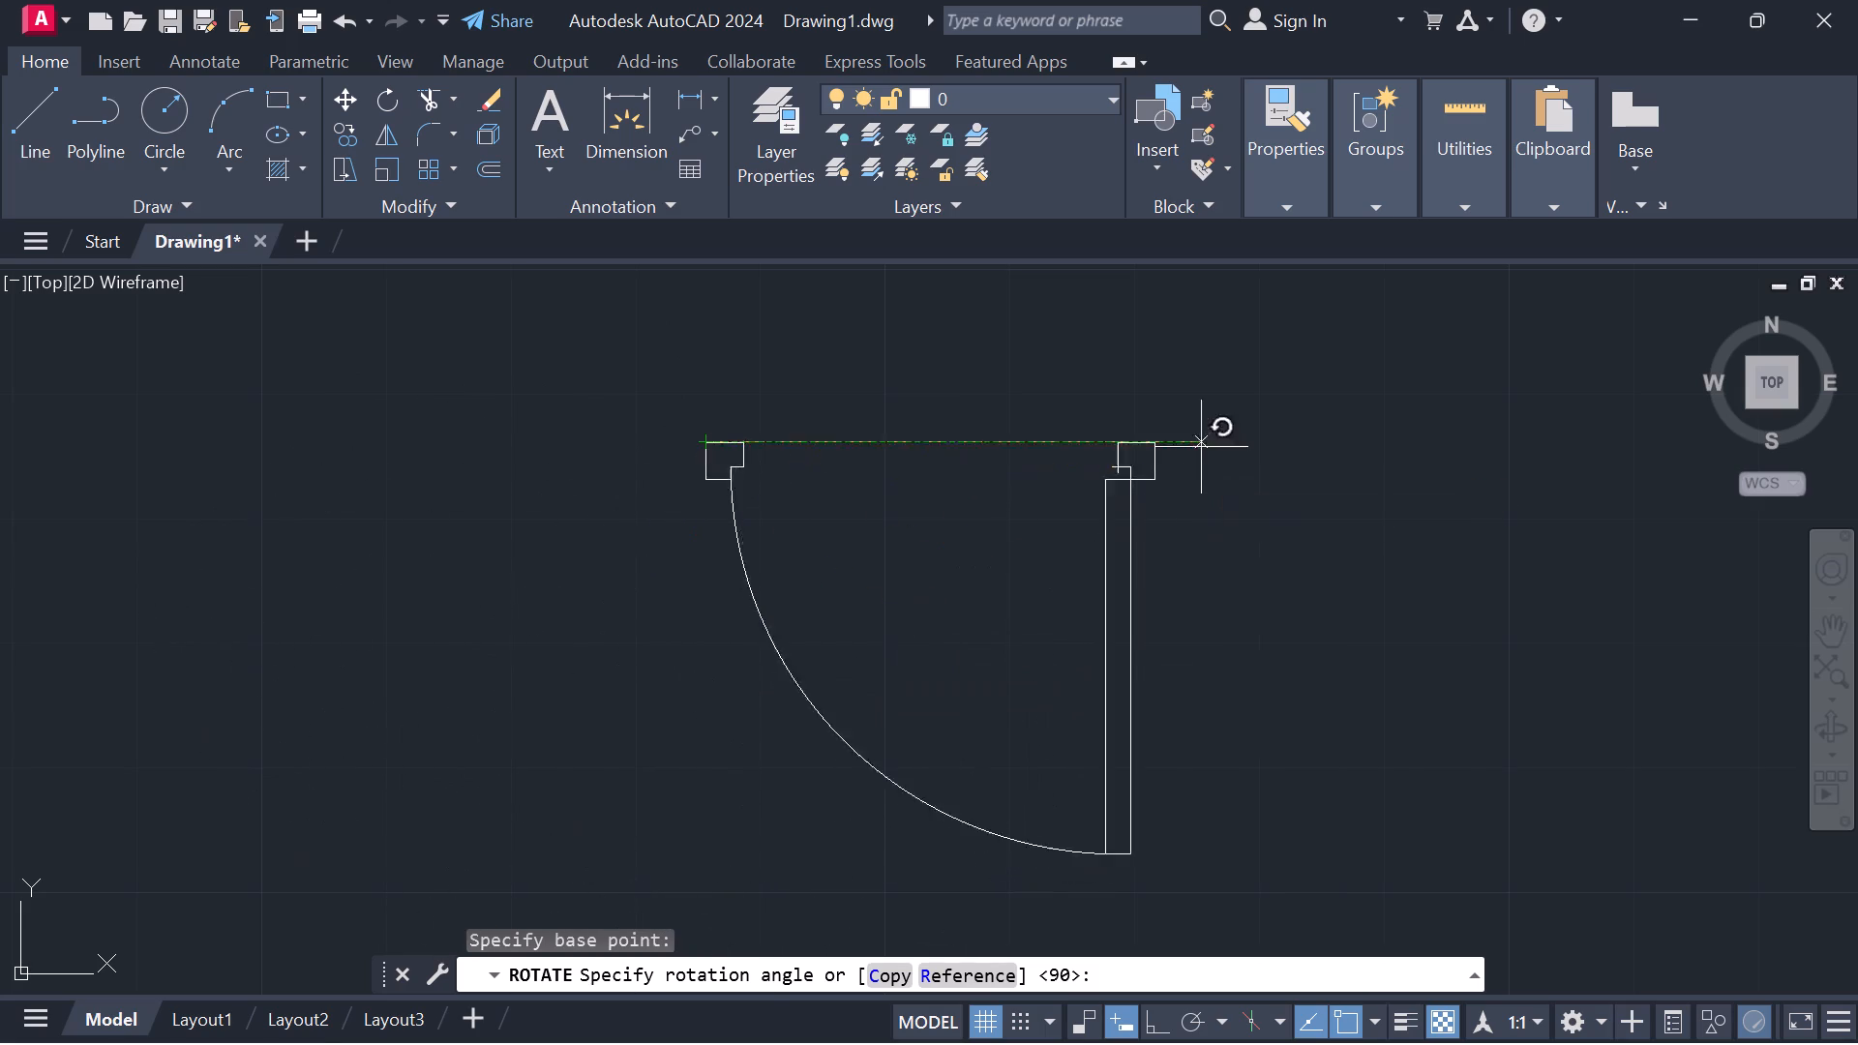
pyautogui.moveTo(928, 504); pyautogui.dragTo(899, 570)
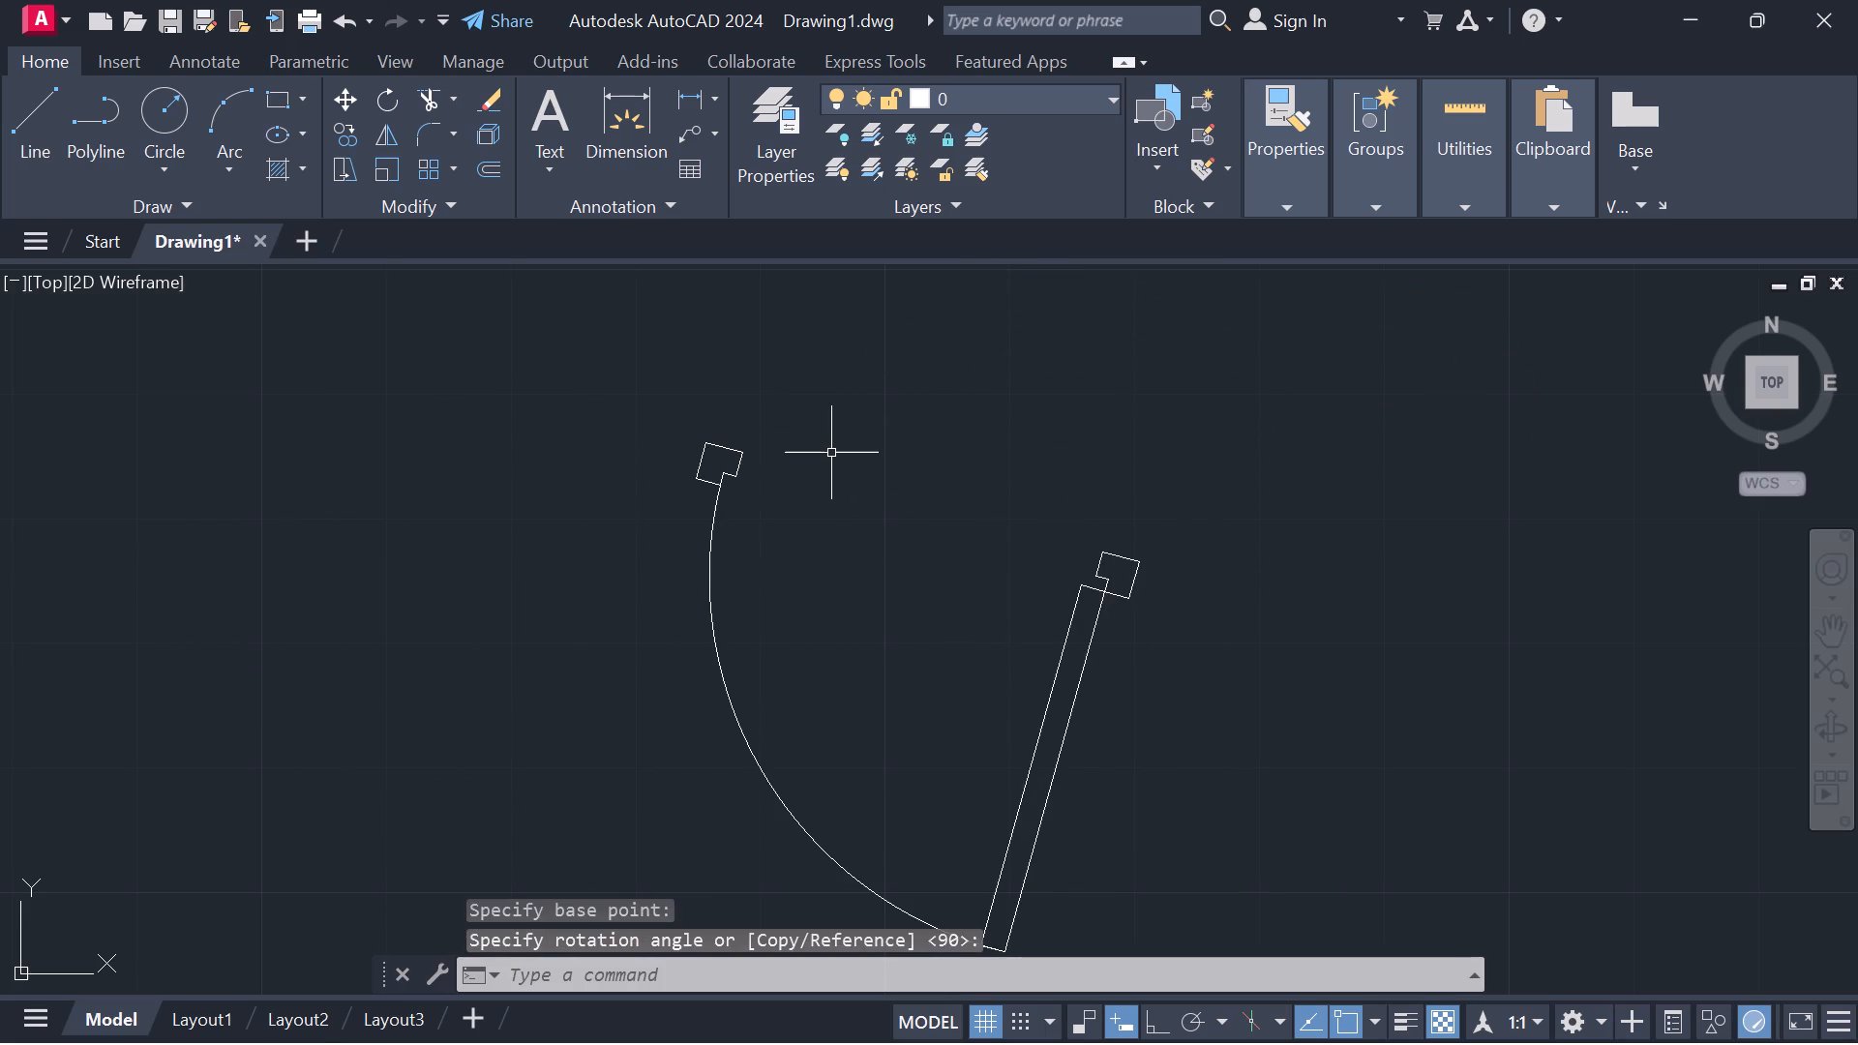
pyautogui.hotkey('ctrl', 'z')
# With Ortho on, rotate the whole spare door a quarter turn clockwise about its strike jamb's upper outer corner.
pyautogui.moveTo(770, 420); pyautogui.dragTo(580, 516)
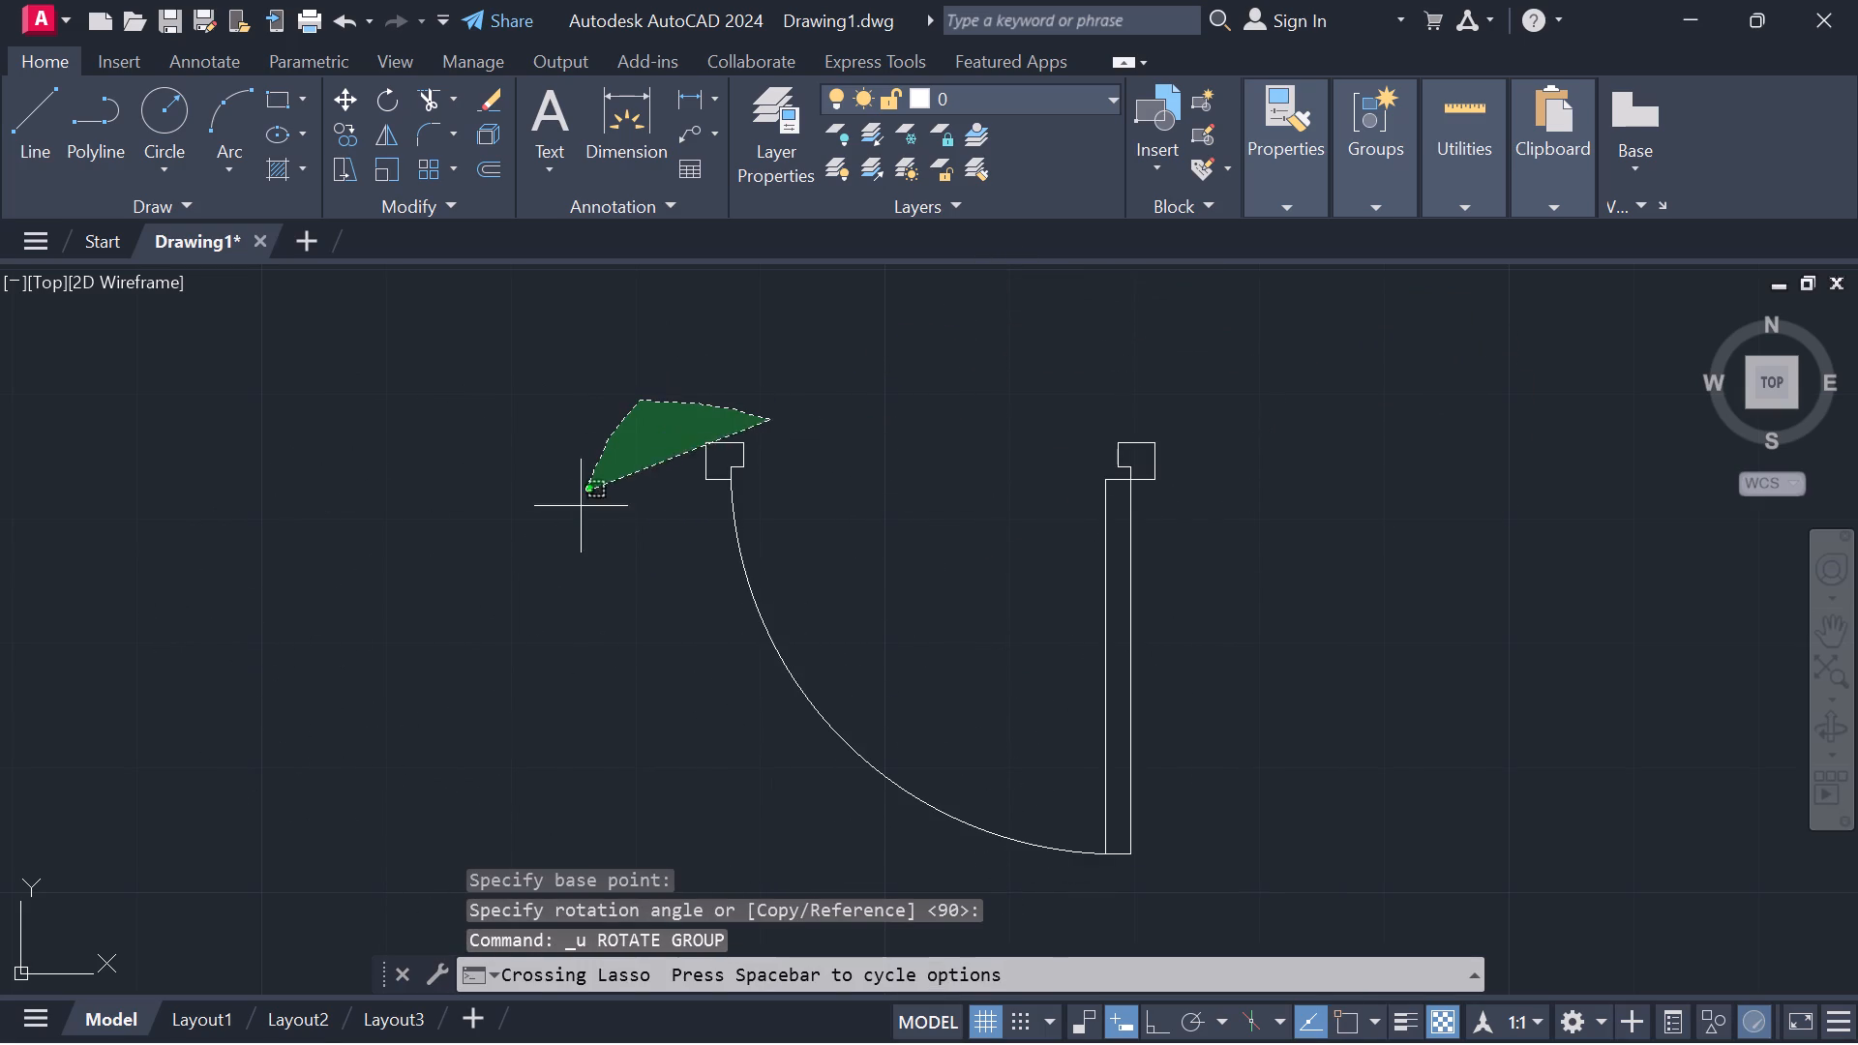
pyautogui.moveTo(580, 516); pyautogui.dragTo(1212, 777)
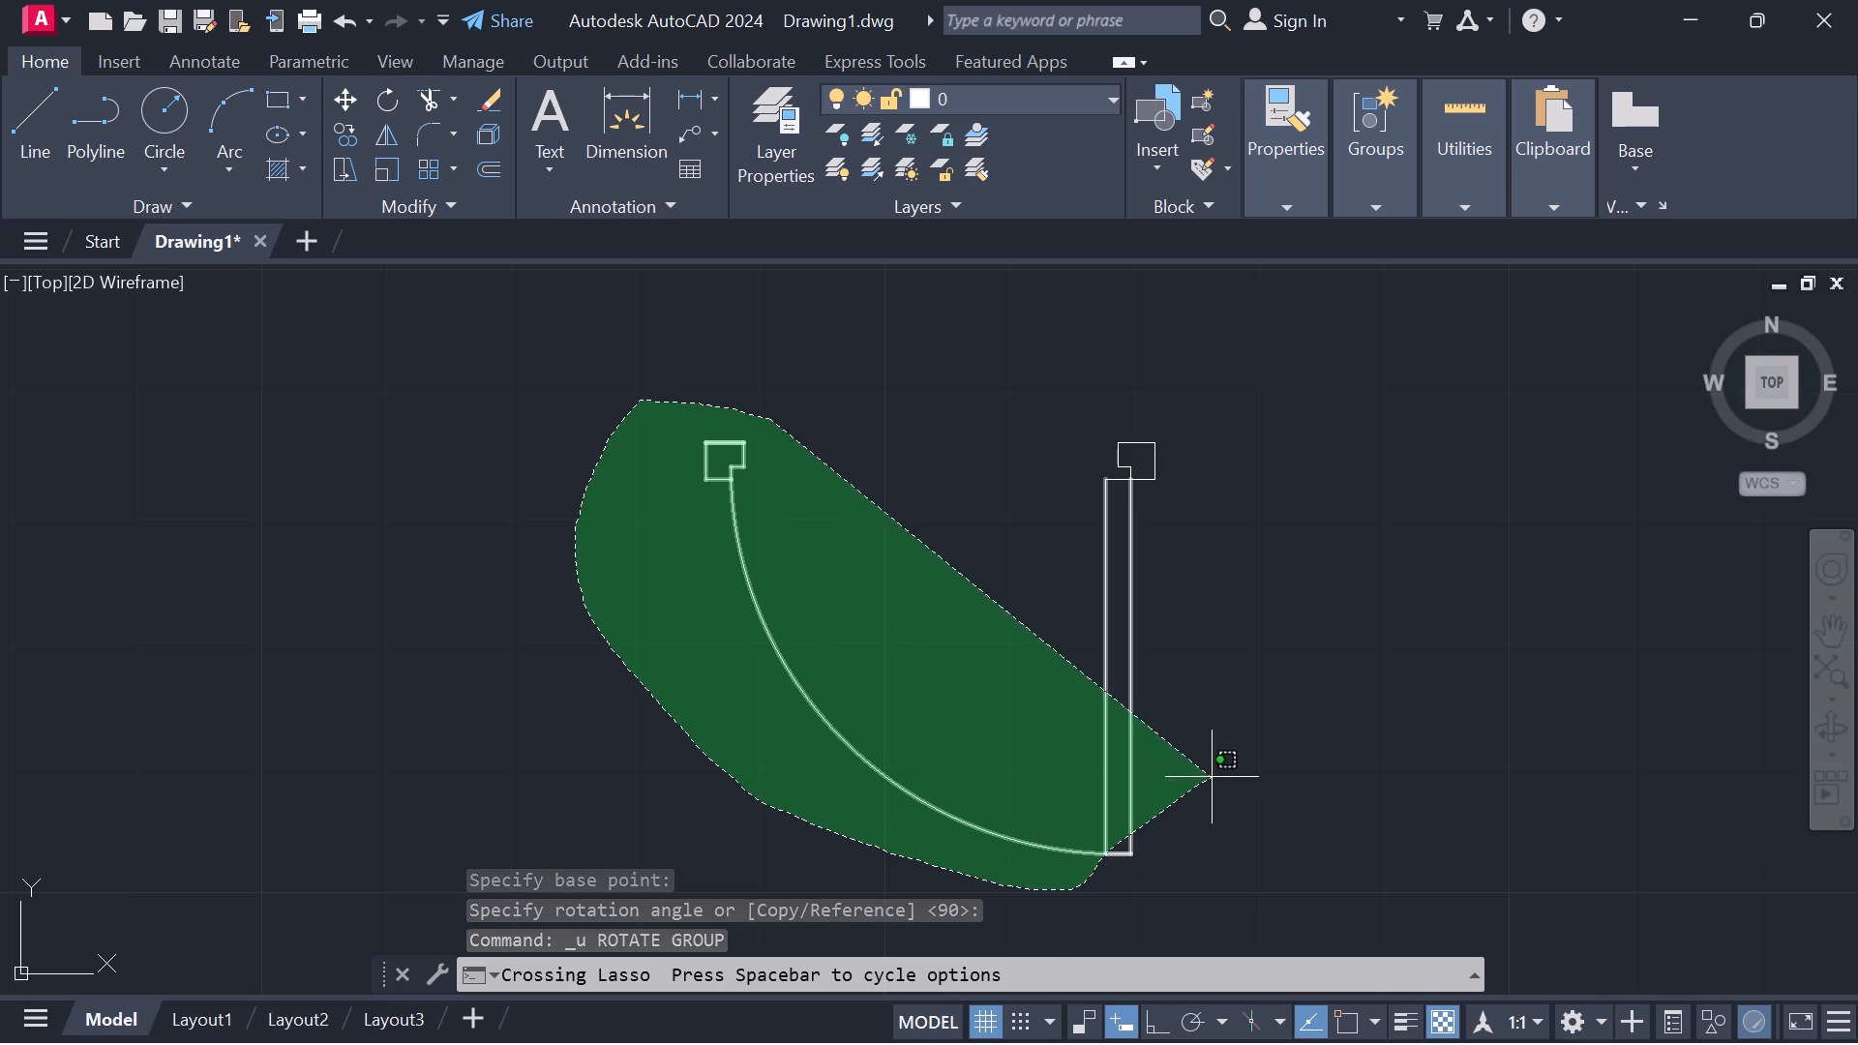
pyautogui.moveTo(1212, 777); pyautogui.dragTo(1230, 375)
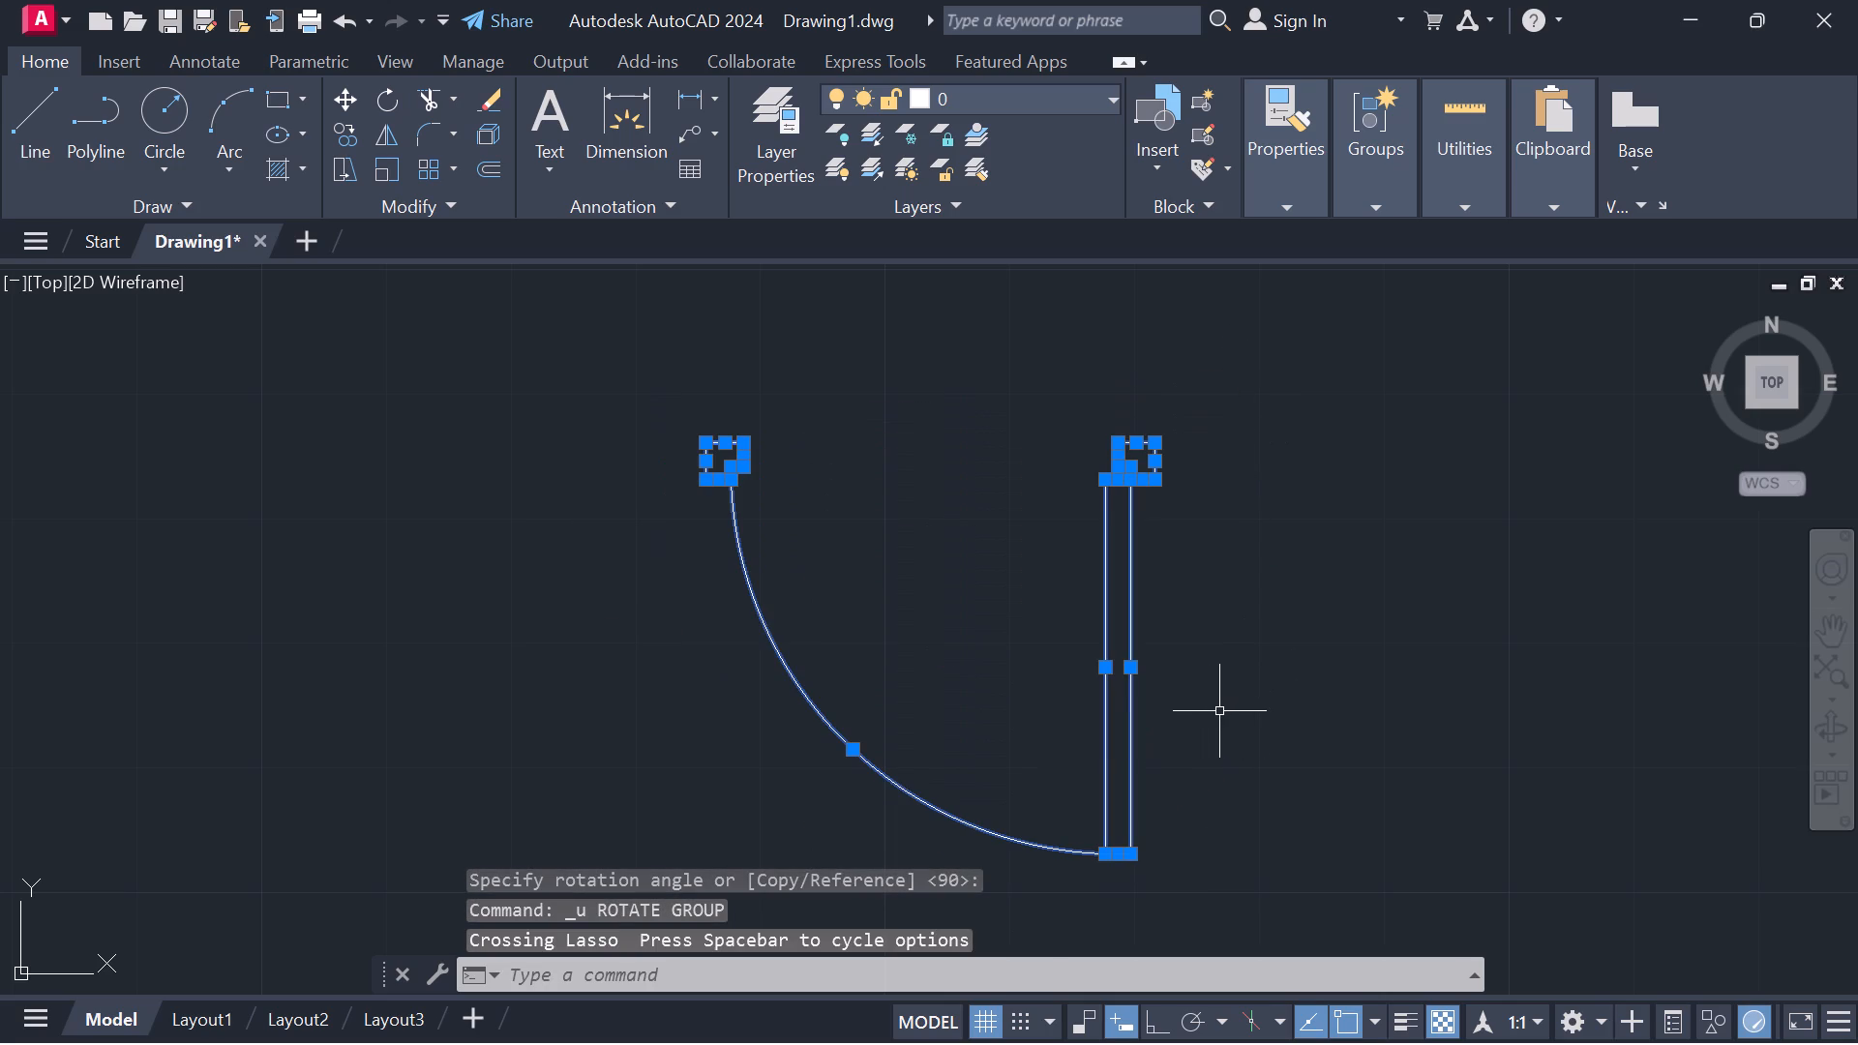
pyautogui.press('F8')
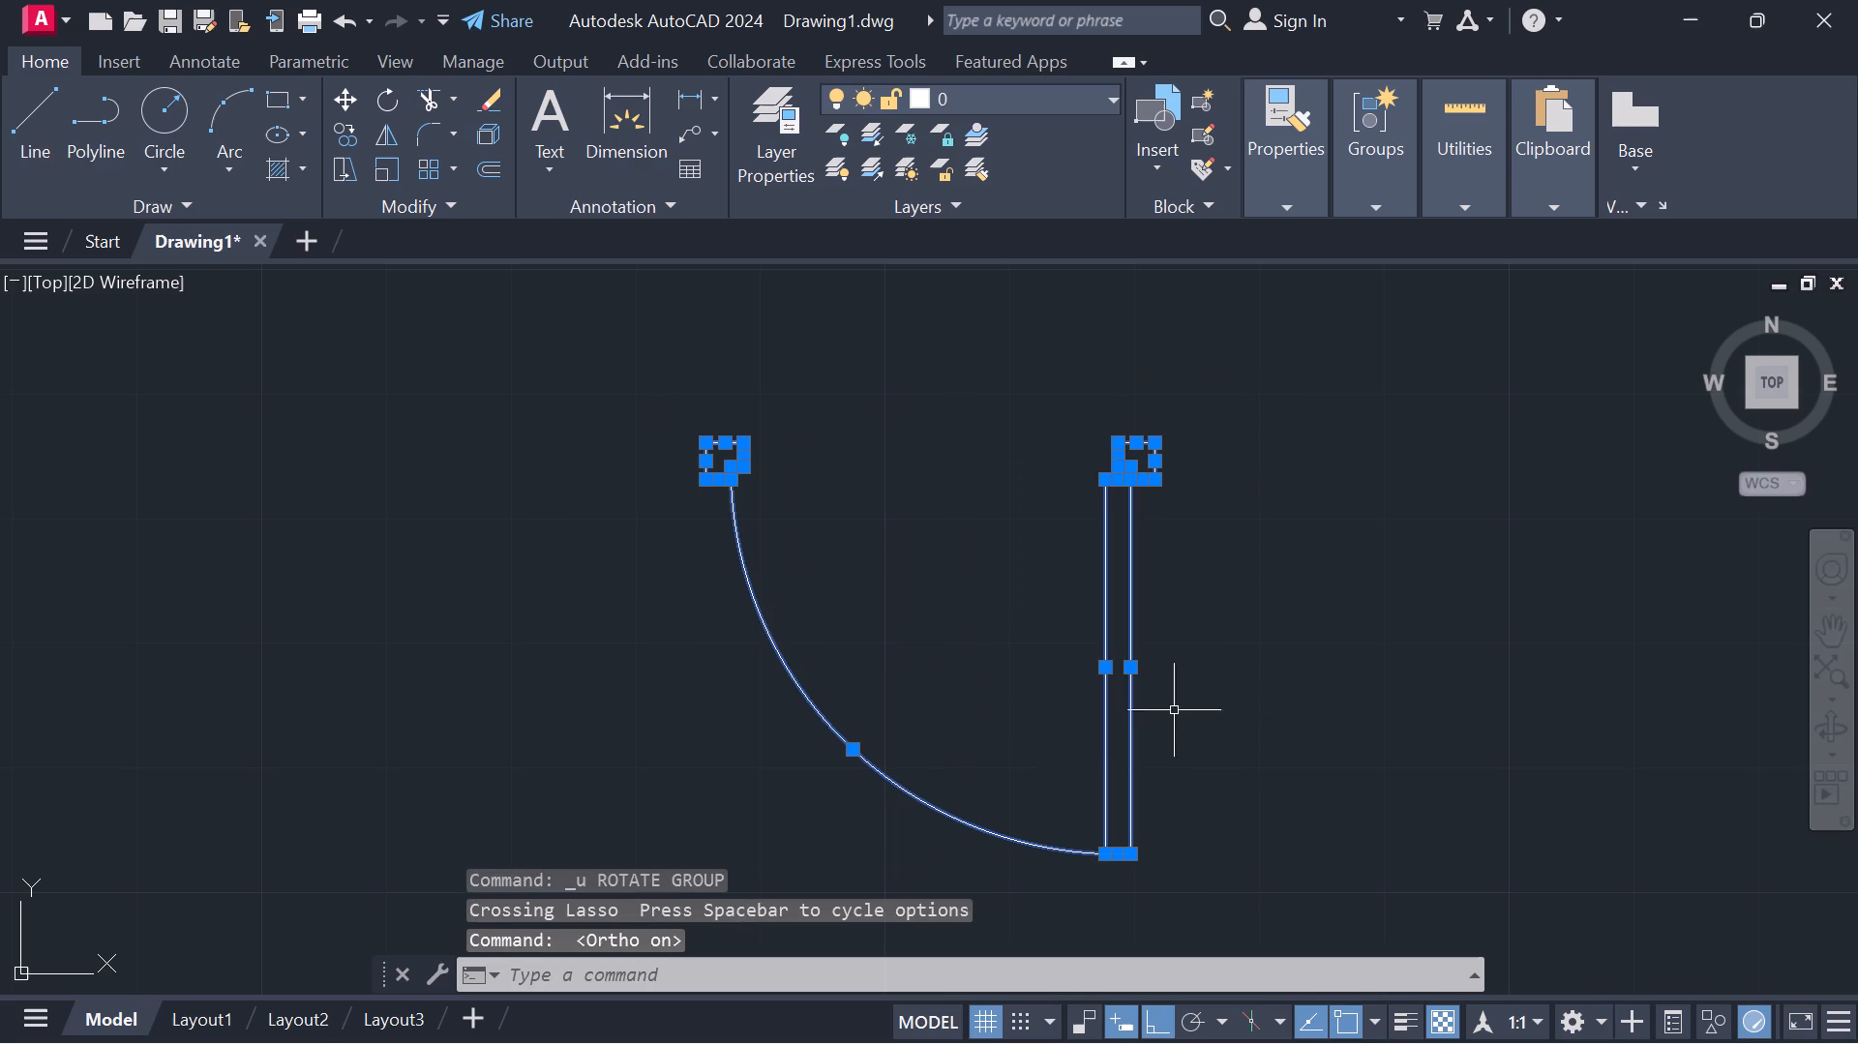
pyautogui.click(377, 100)
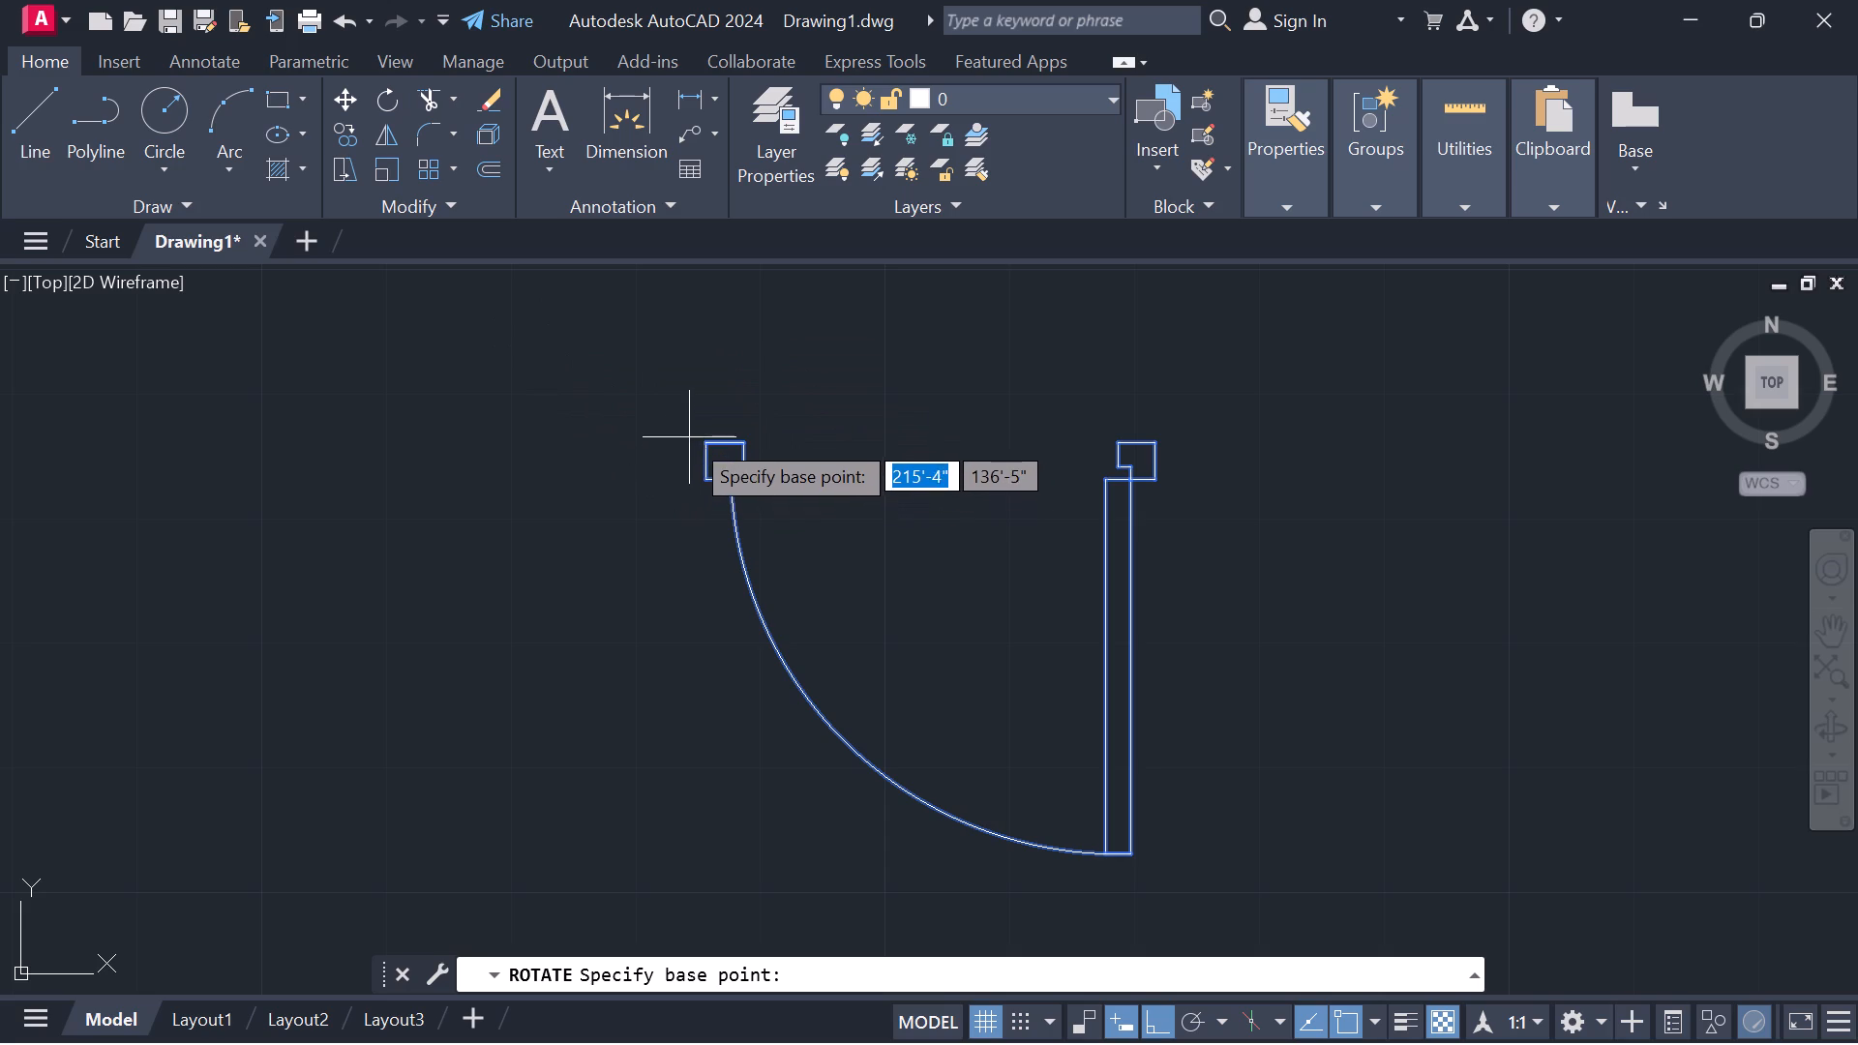
pyautogui.click(706, 437)
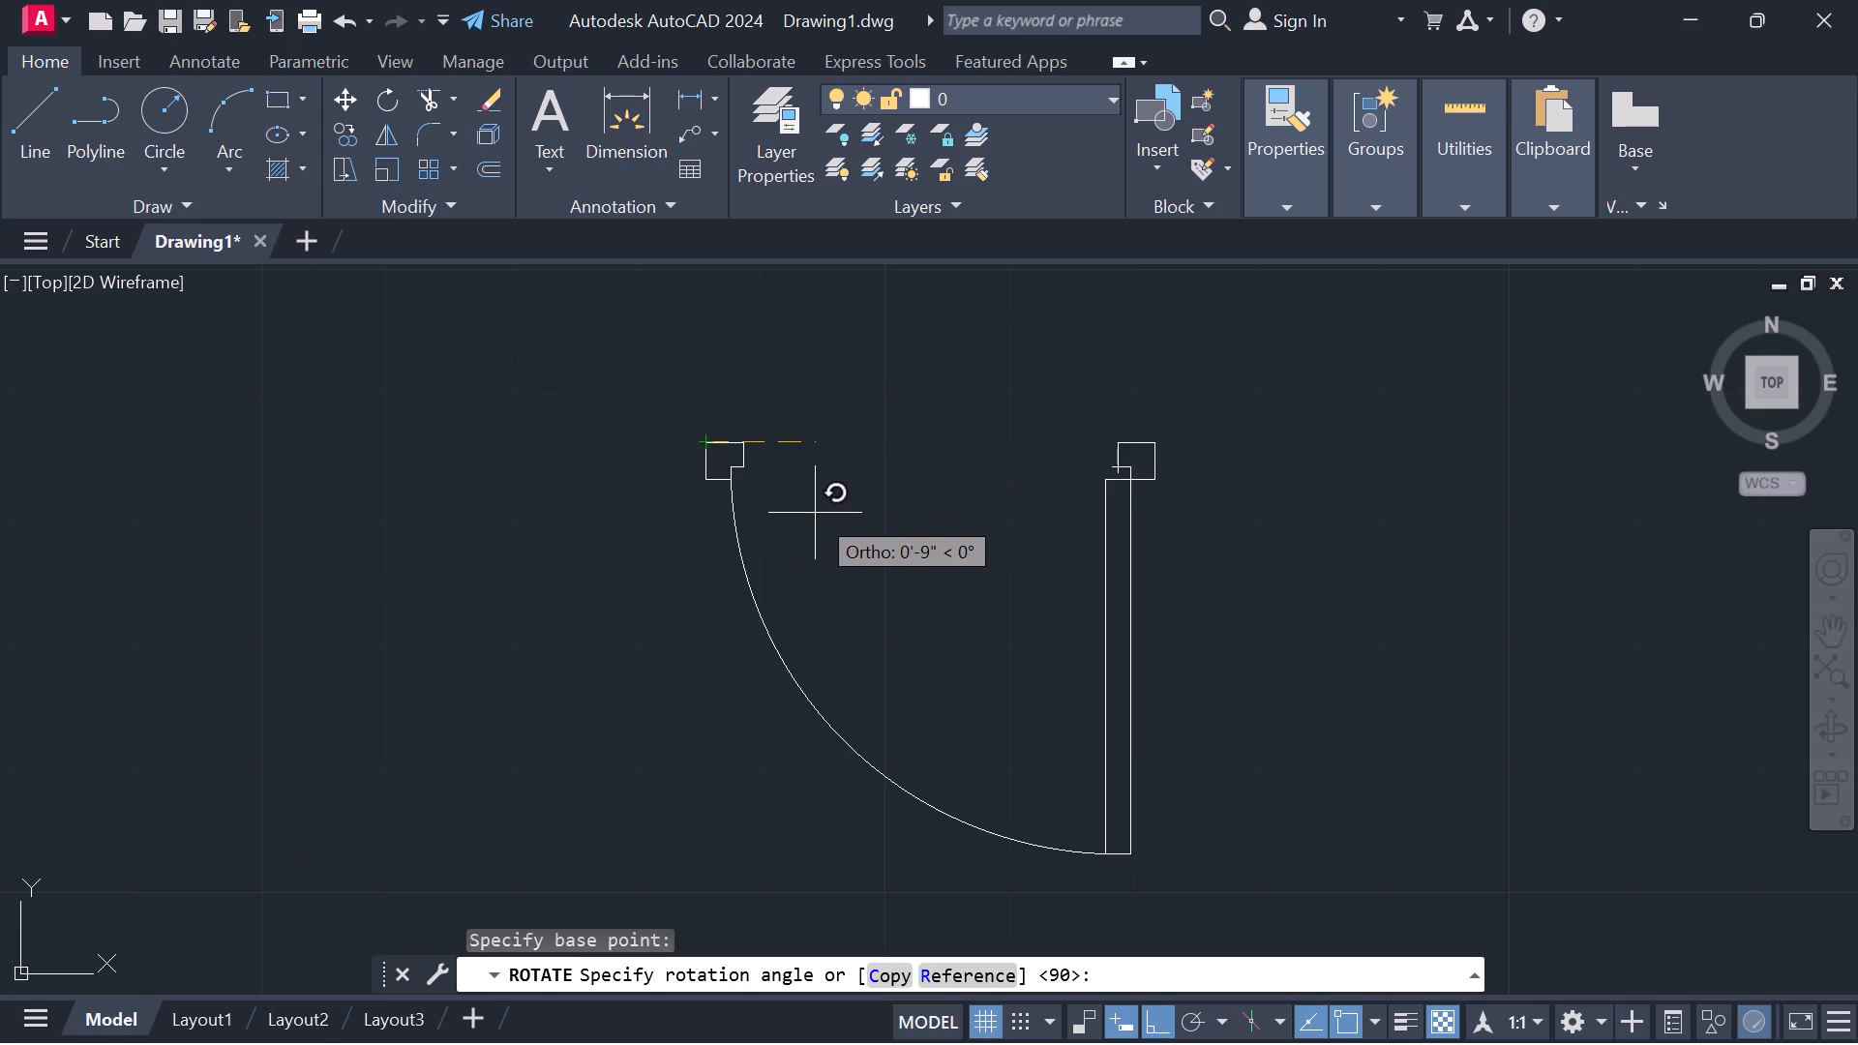
pyautogui.click(707, 510)
# Mirror the rotated door across a vertical line through its hinge jamb's lower outer corner, erasing the source objects.
pyautogui.scroll(-3, 574, 643)
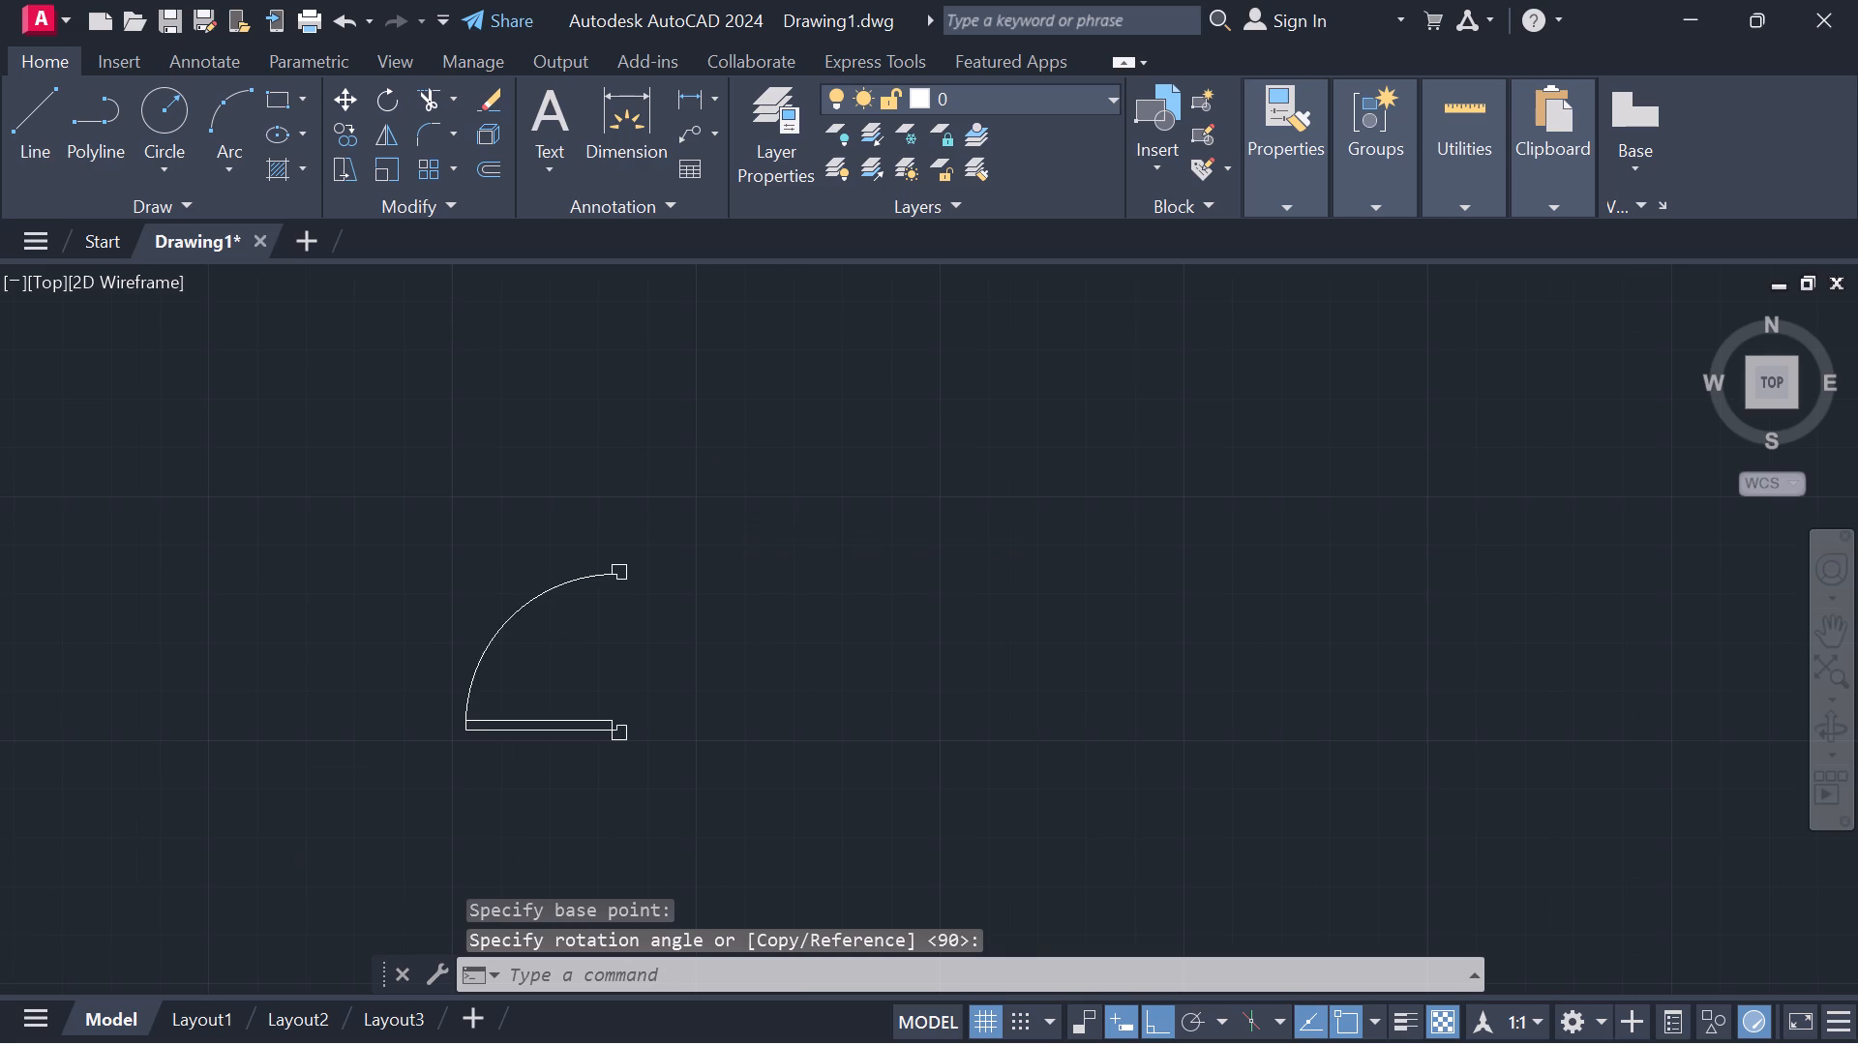
pyautogui.moveTo(505, 695); pyautogui.dragTo(599, 567, button='middle')
pyautogui.moveTo(707, 397); pyautogui.dragTo(823, 600)
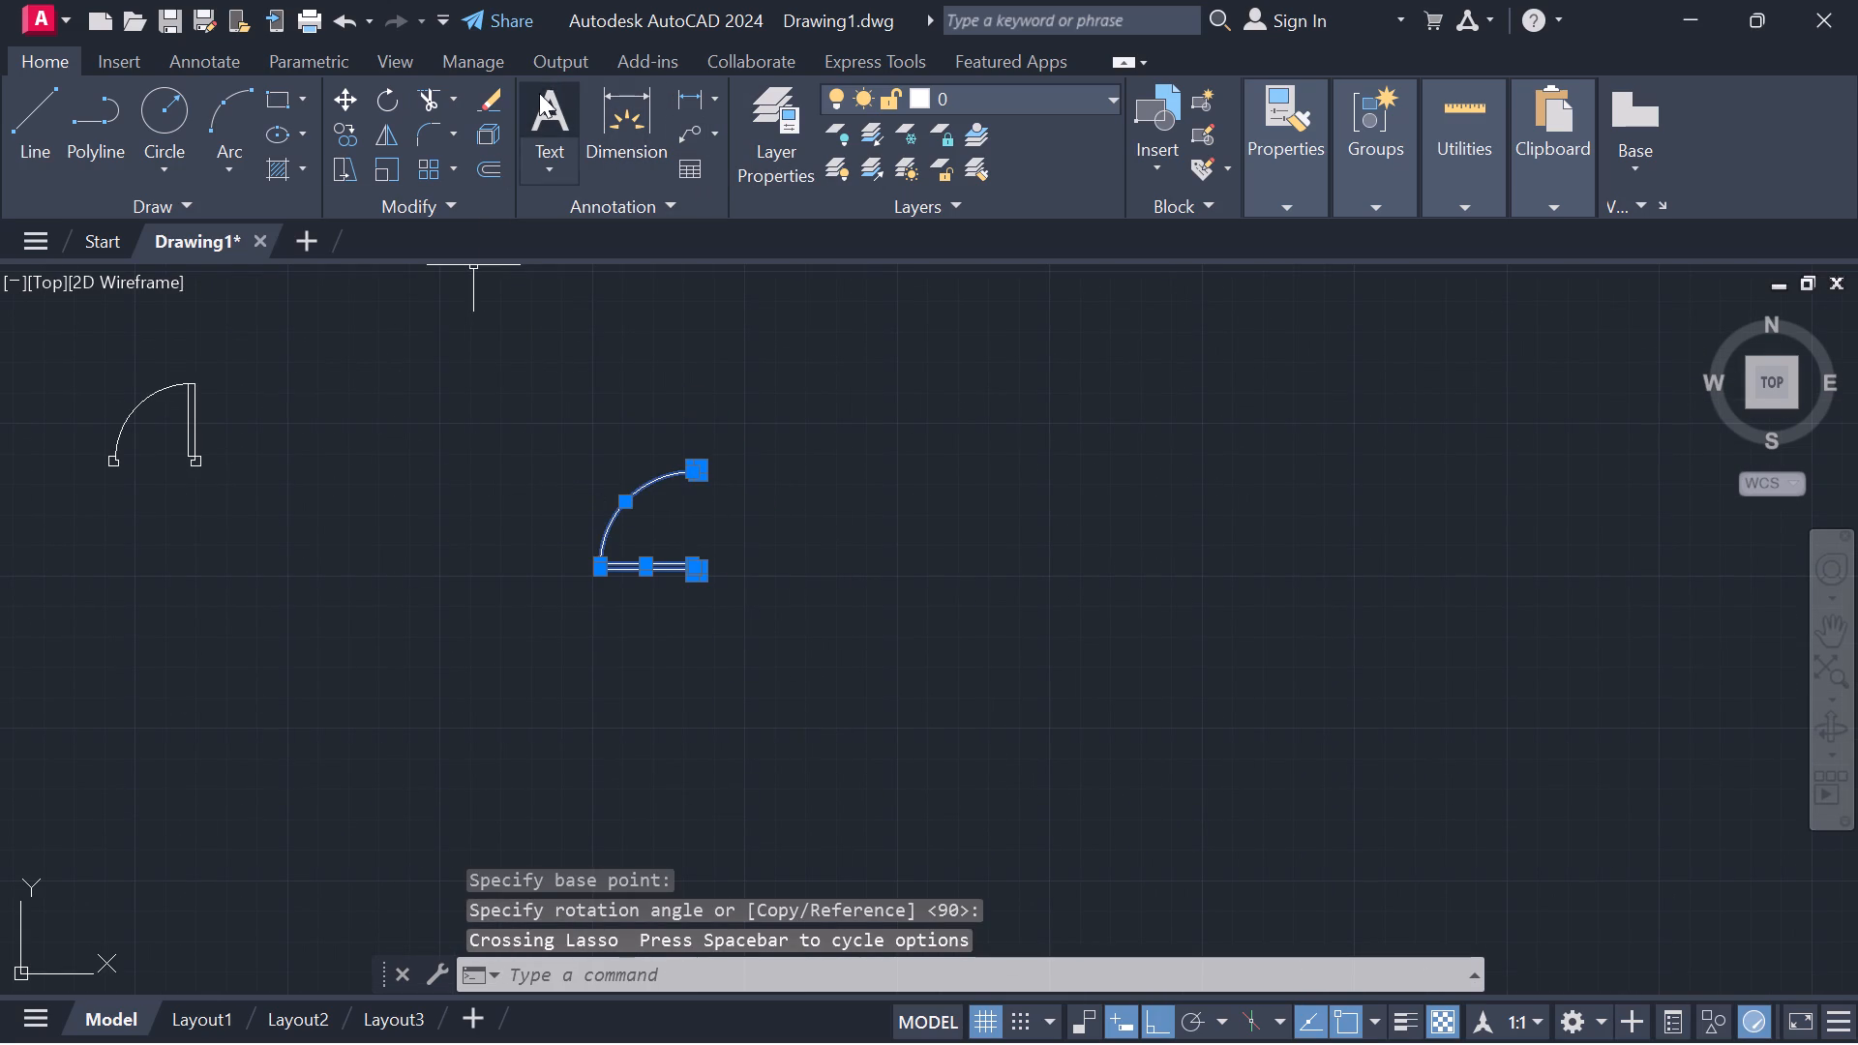
pyautogui.click(385, 128)
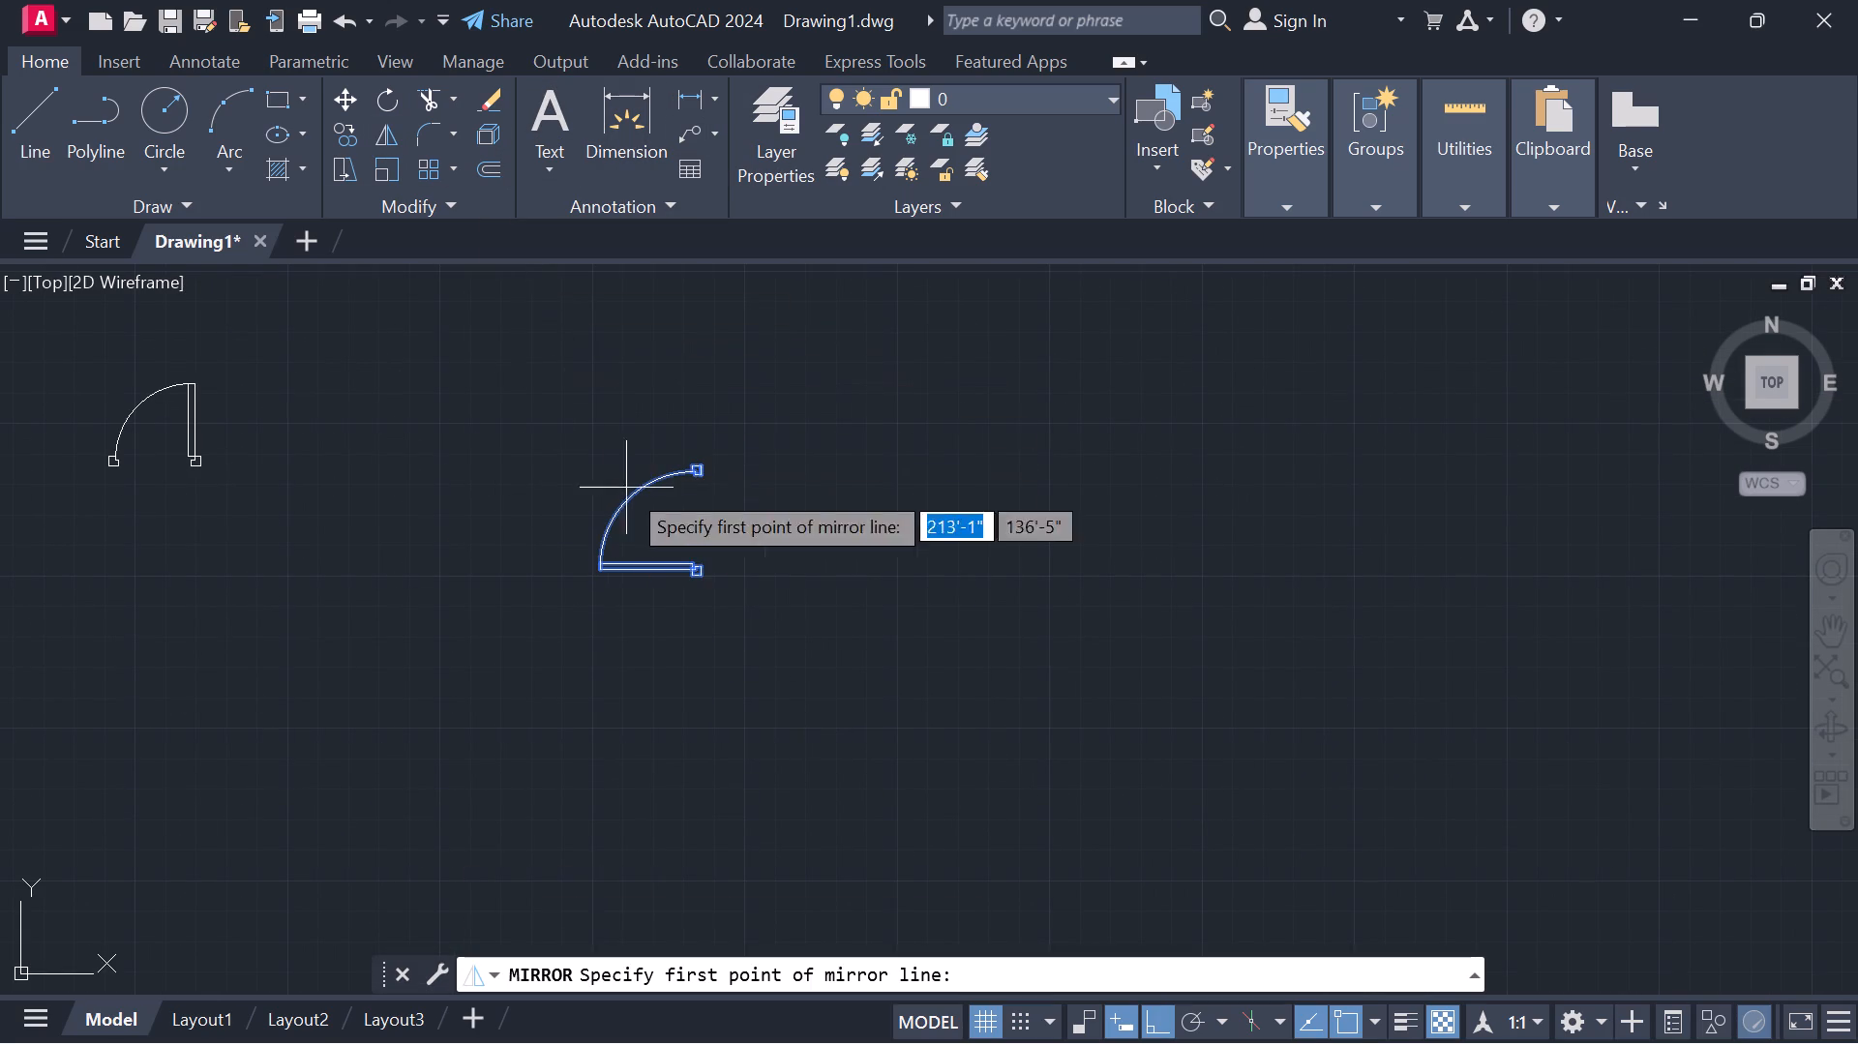
pyautogui.scroll(2, 733, 575)
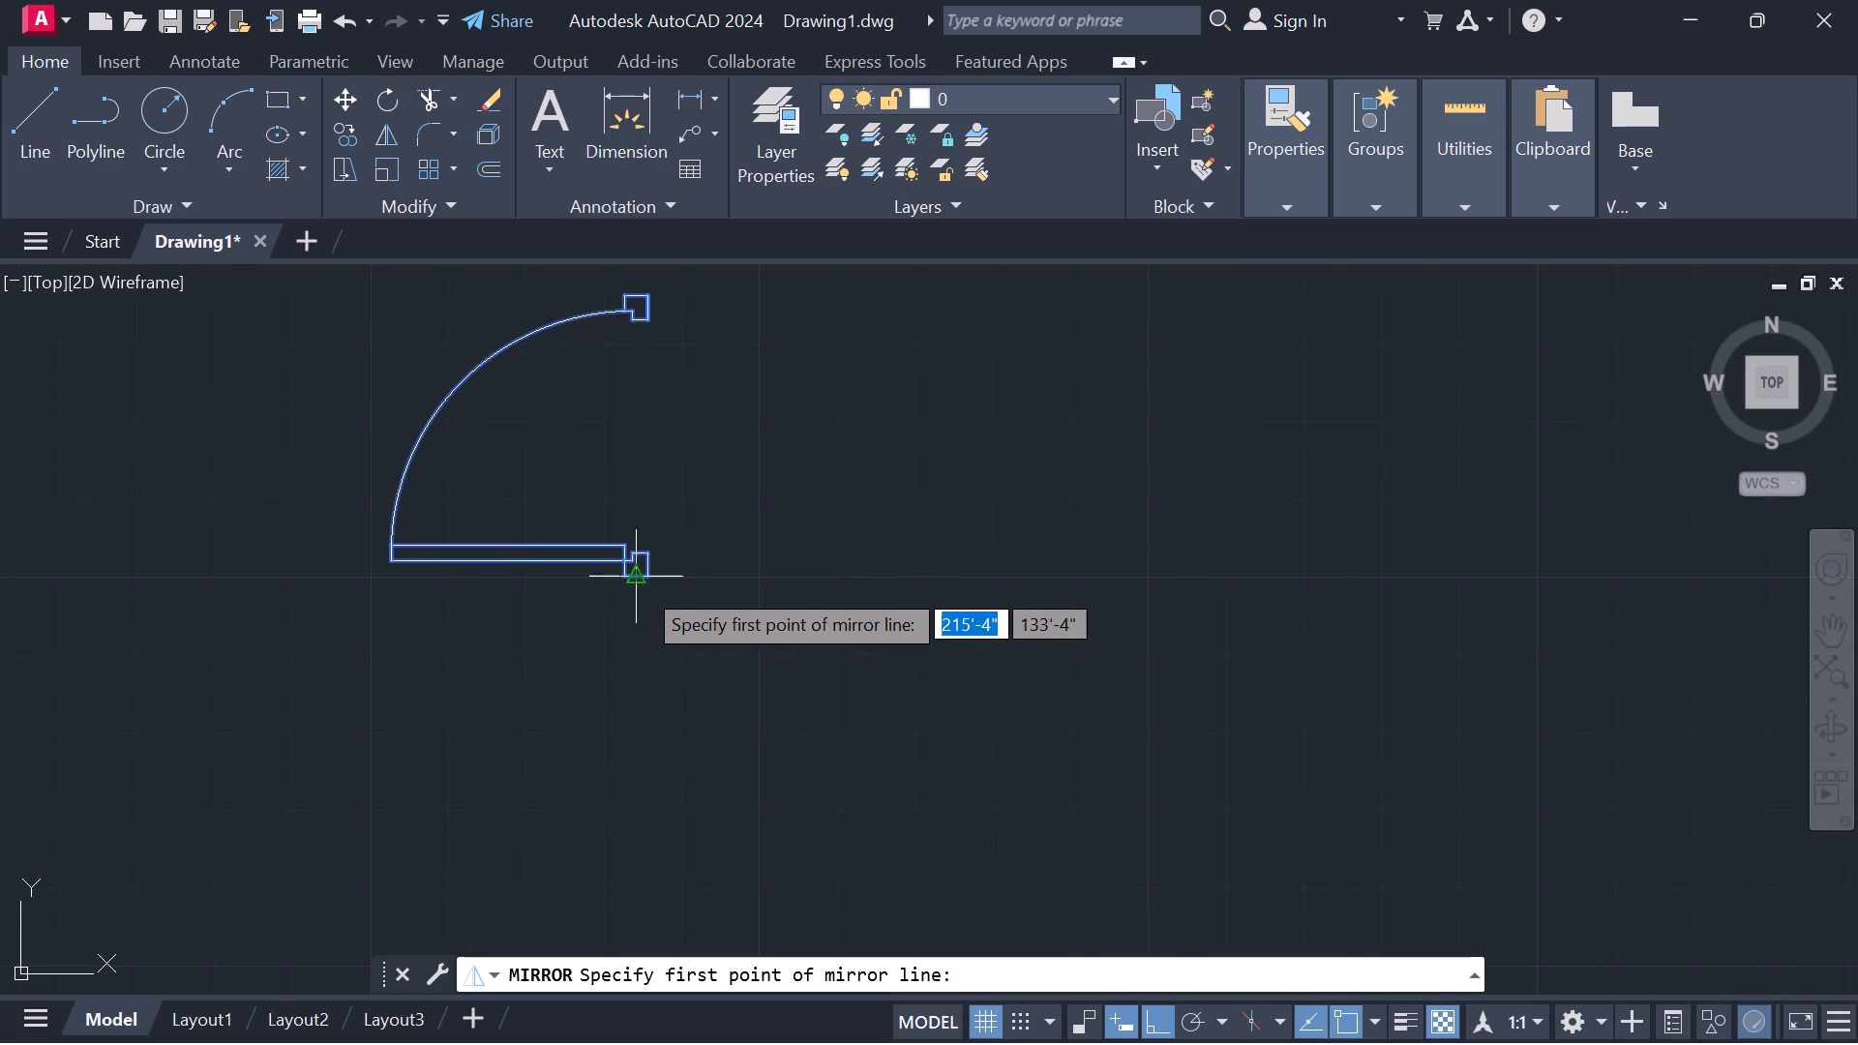
pyautogui.click(646, 583)
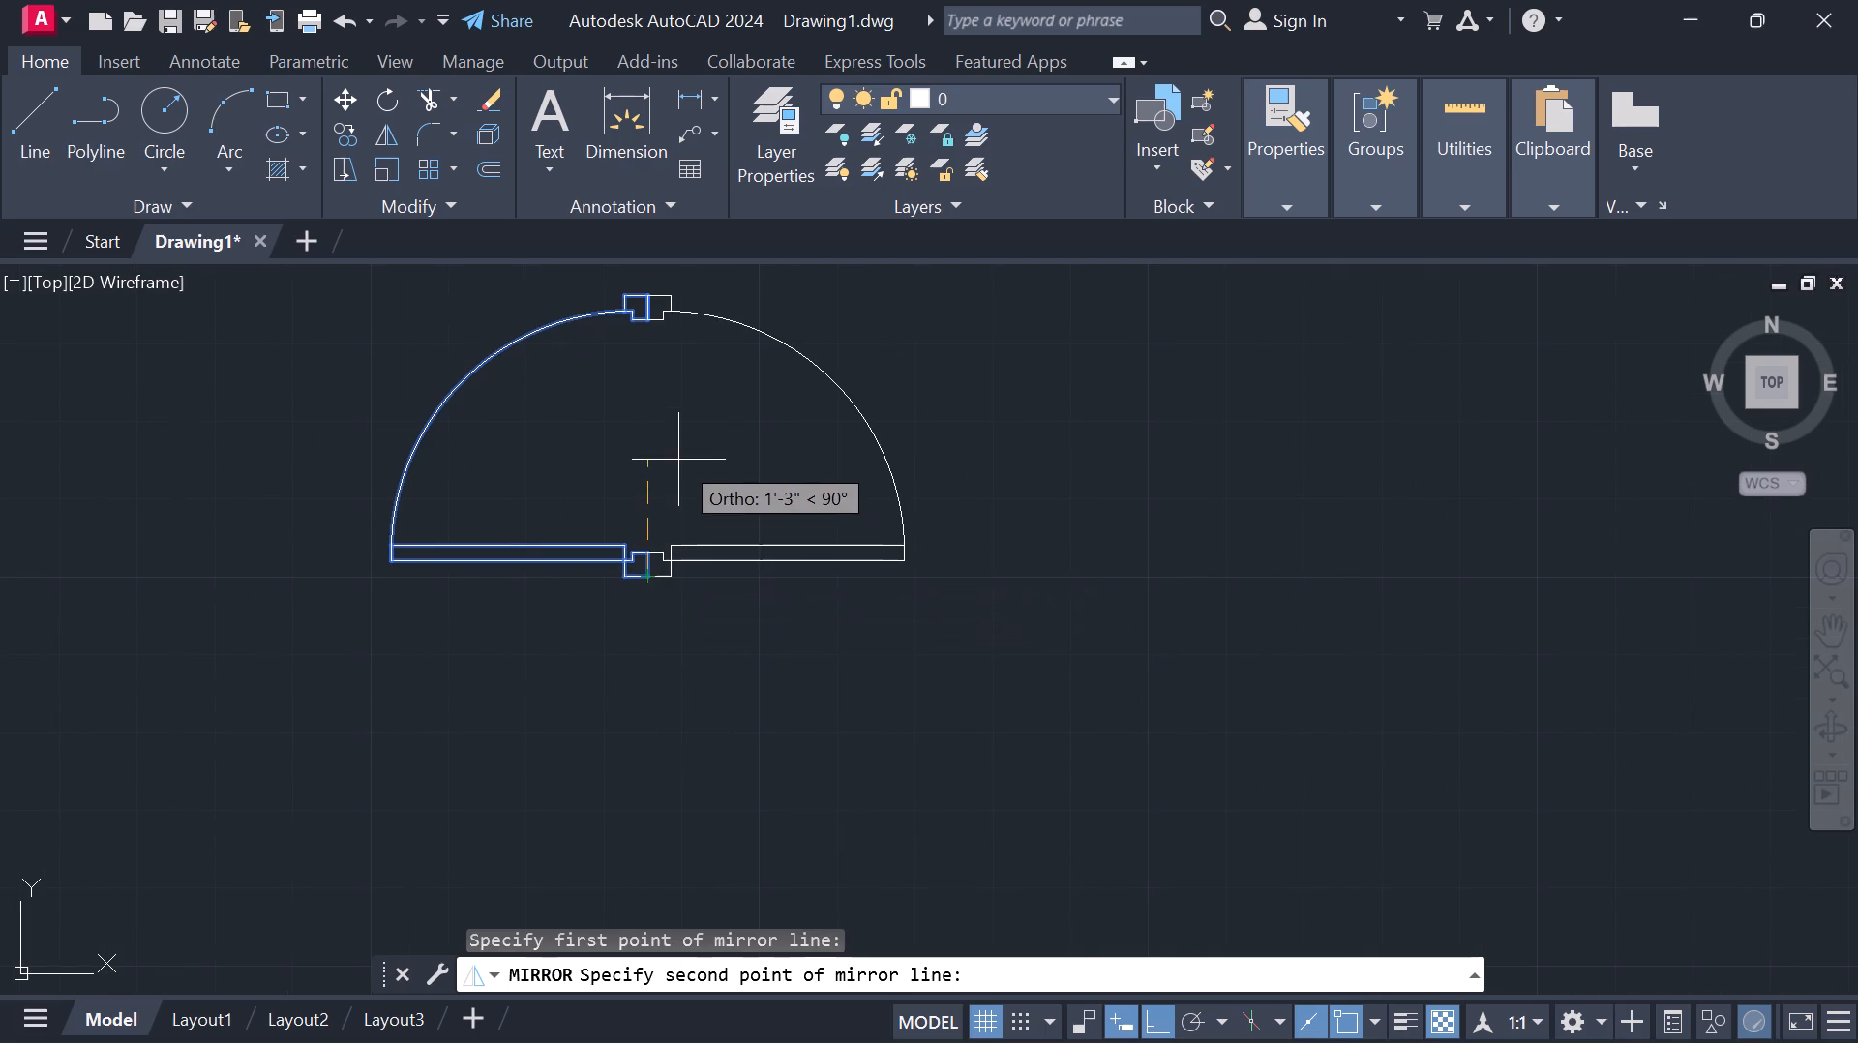
pyautogui.click(678, 460)
pyautogui.moveTo(714, 524); pyautogui.dragTo(678, 460)
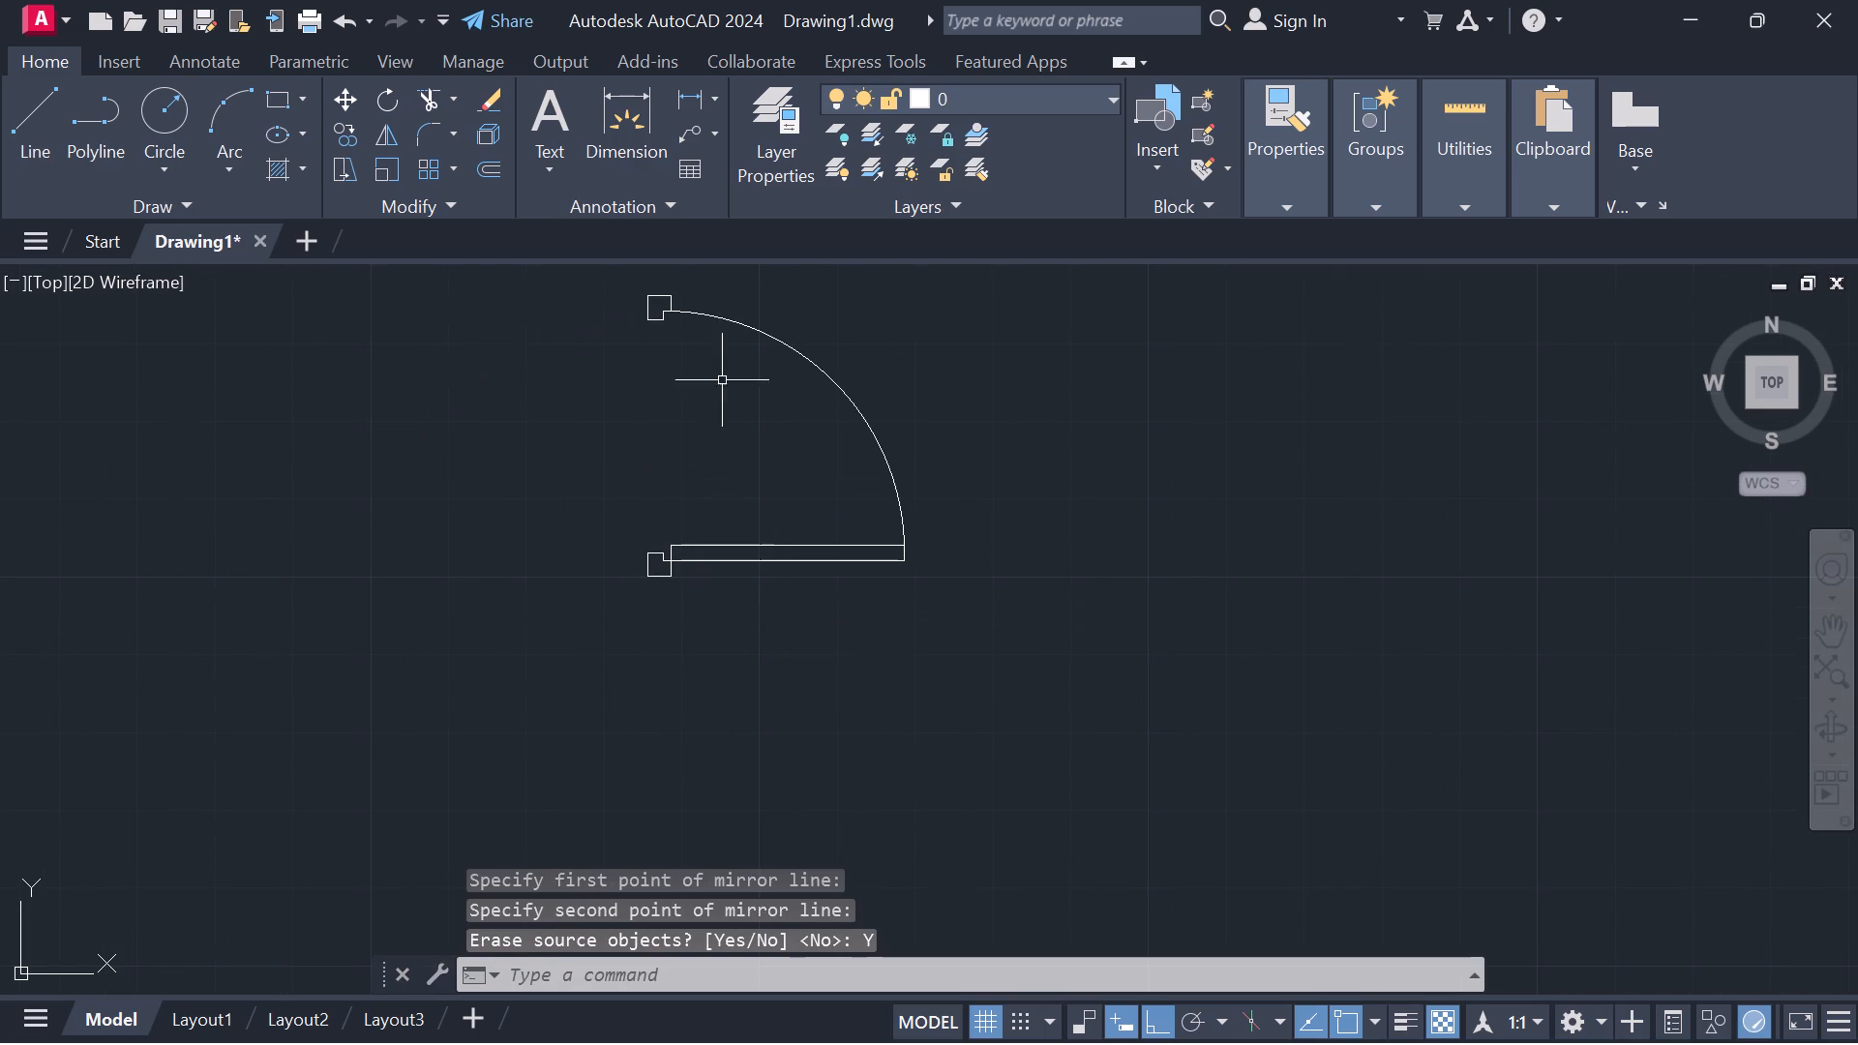
# With Ortho off, move the larger spare door from its hinge jamb's lower outer corner to the cross-wall corner below the upper east room's west-wall opening.
pyautogui.scroll(-2, 766, 300)
pyautogui.moveTo(765, 300); pyautogui.dragTo(607, 497)
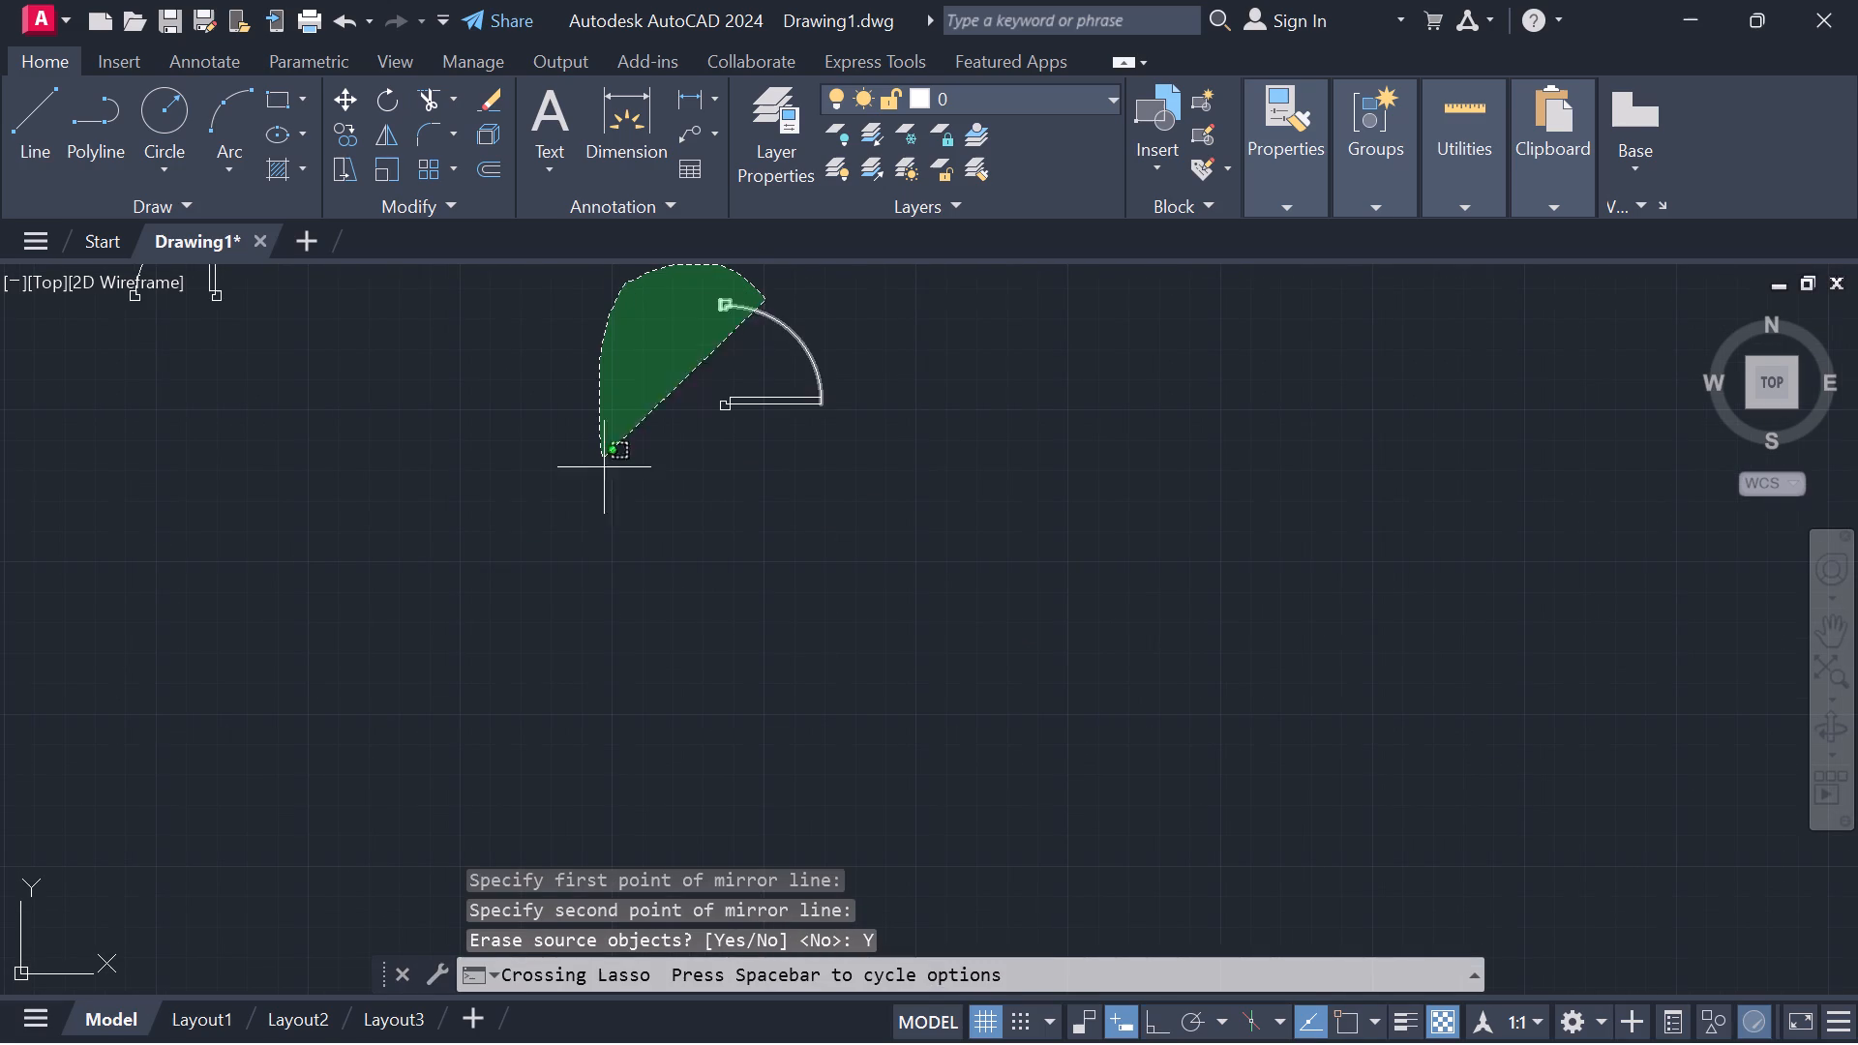
pyautogui.moveTo(607, 497); pyautogui.dragTo(914, 374)
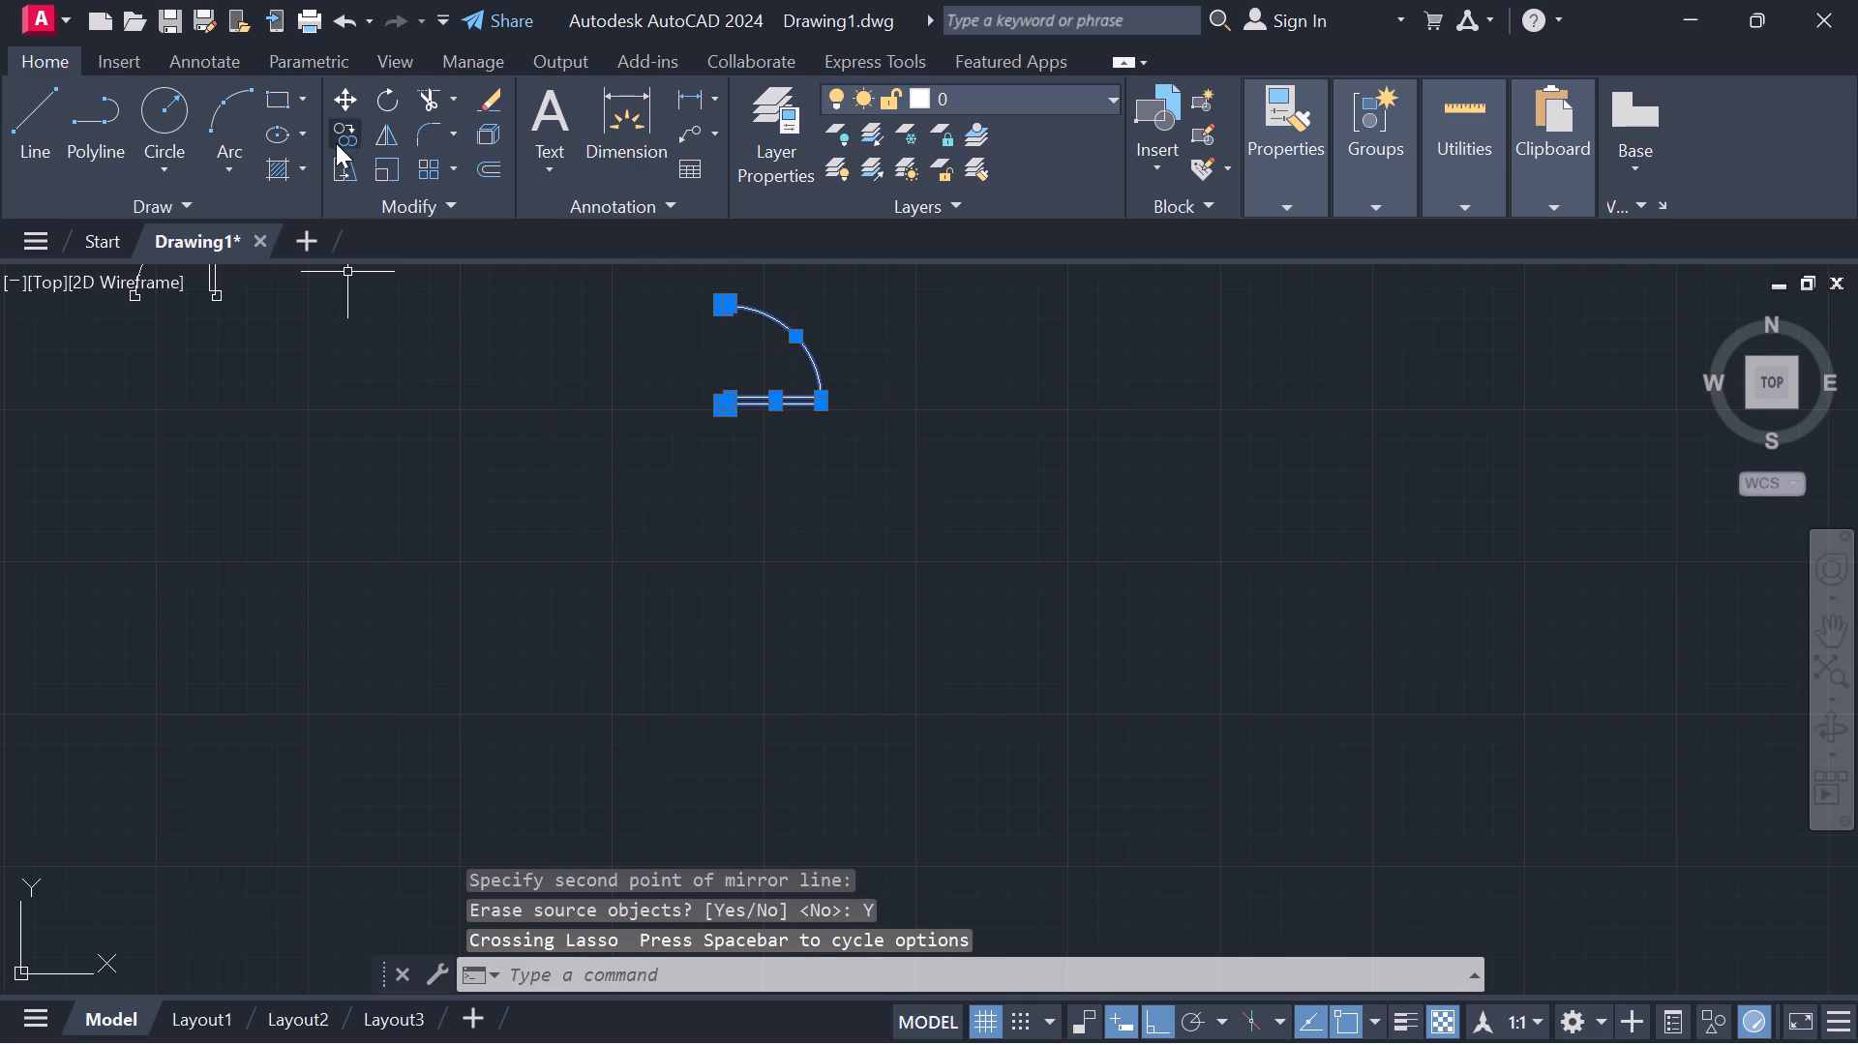
pyautogui.click(346, 100)
pyautogui.scroll(3, 649, 501)
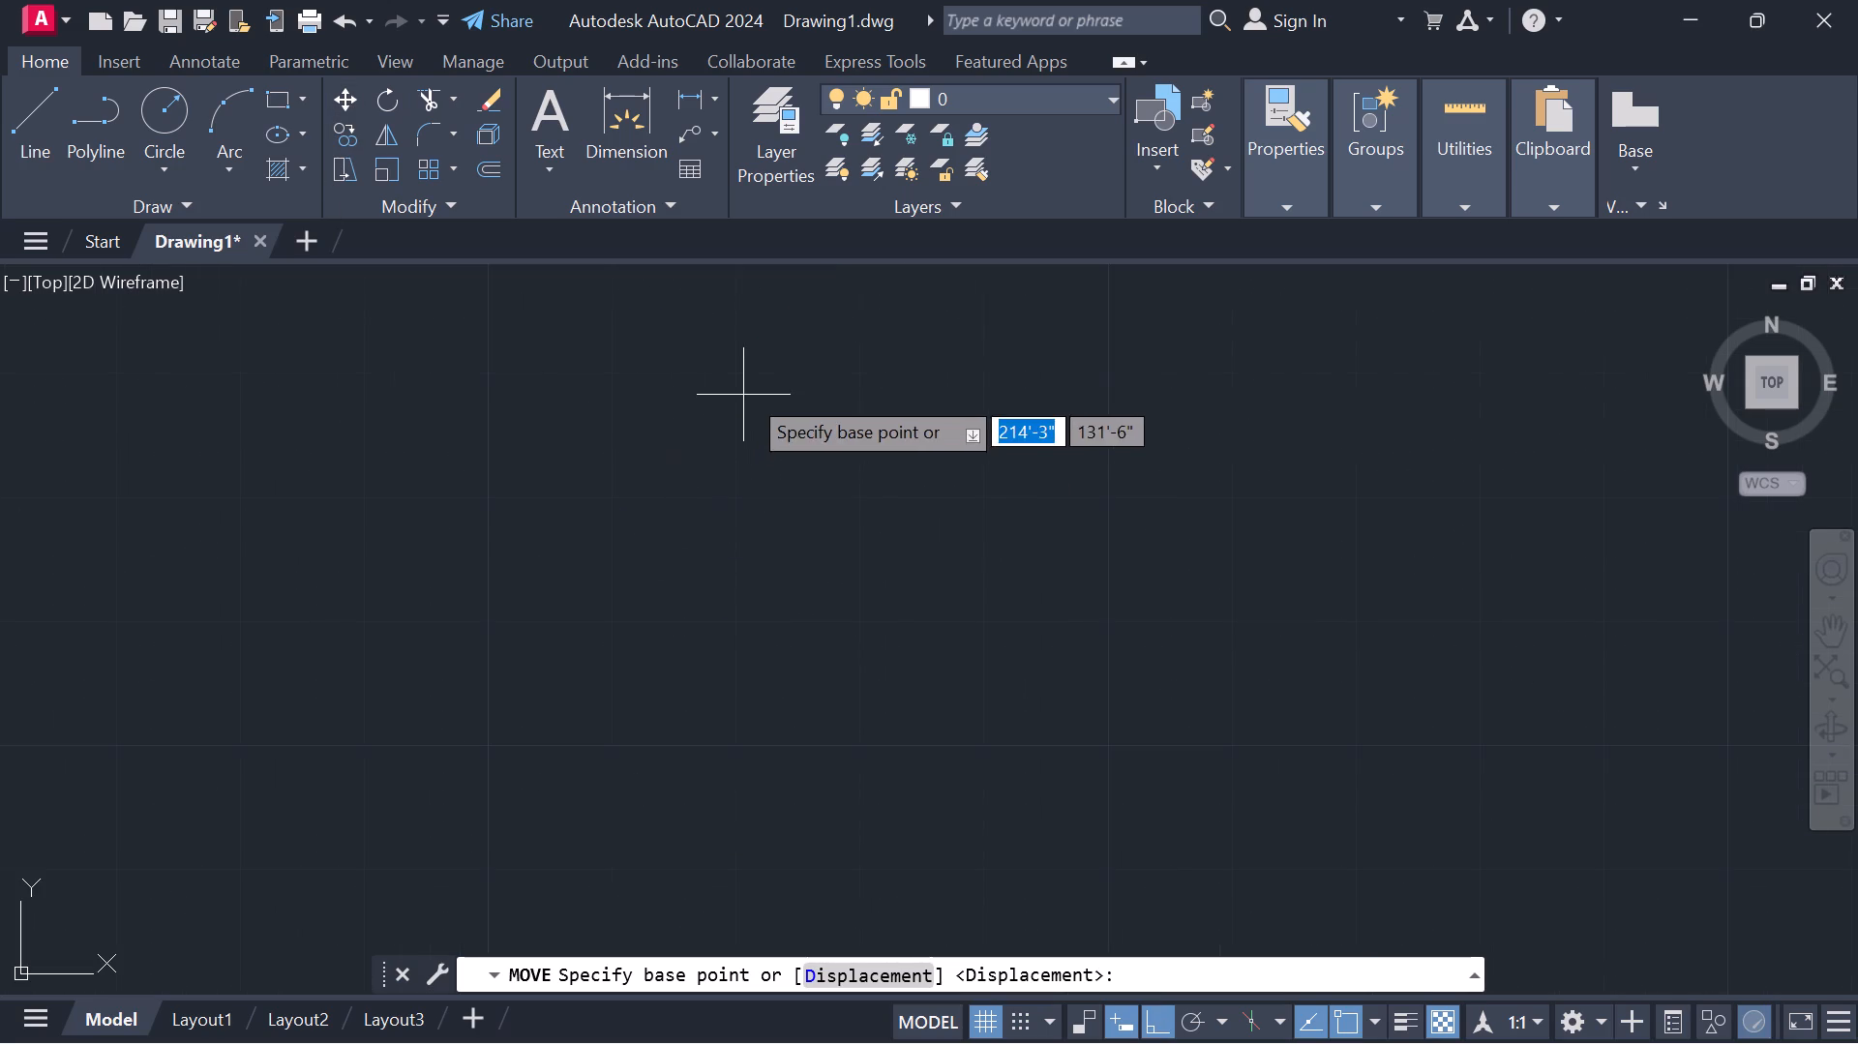
pyautogui.moveTo(762, 415); pyautogui.dragTo(324, 906, button='middle')
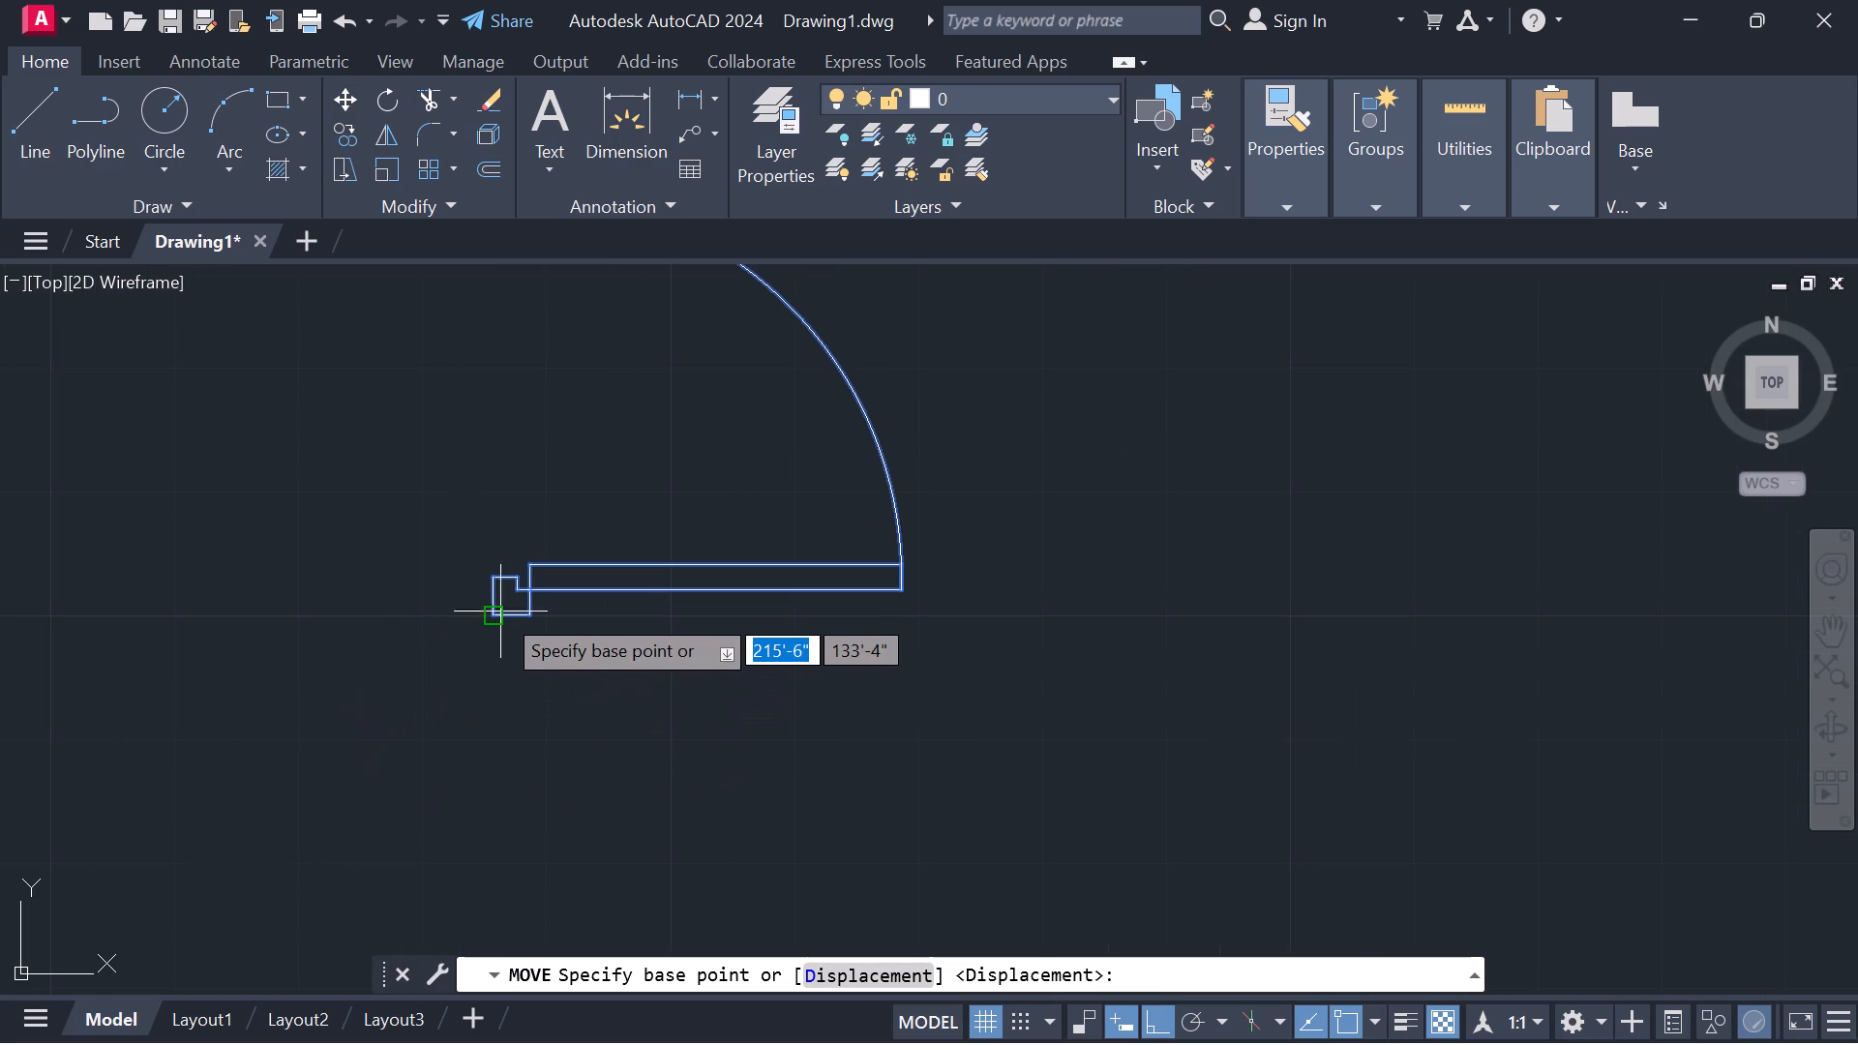
pyautogui.click(500, 612)
pyautogui.scroll(-4, 235, 603)
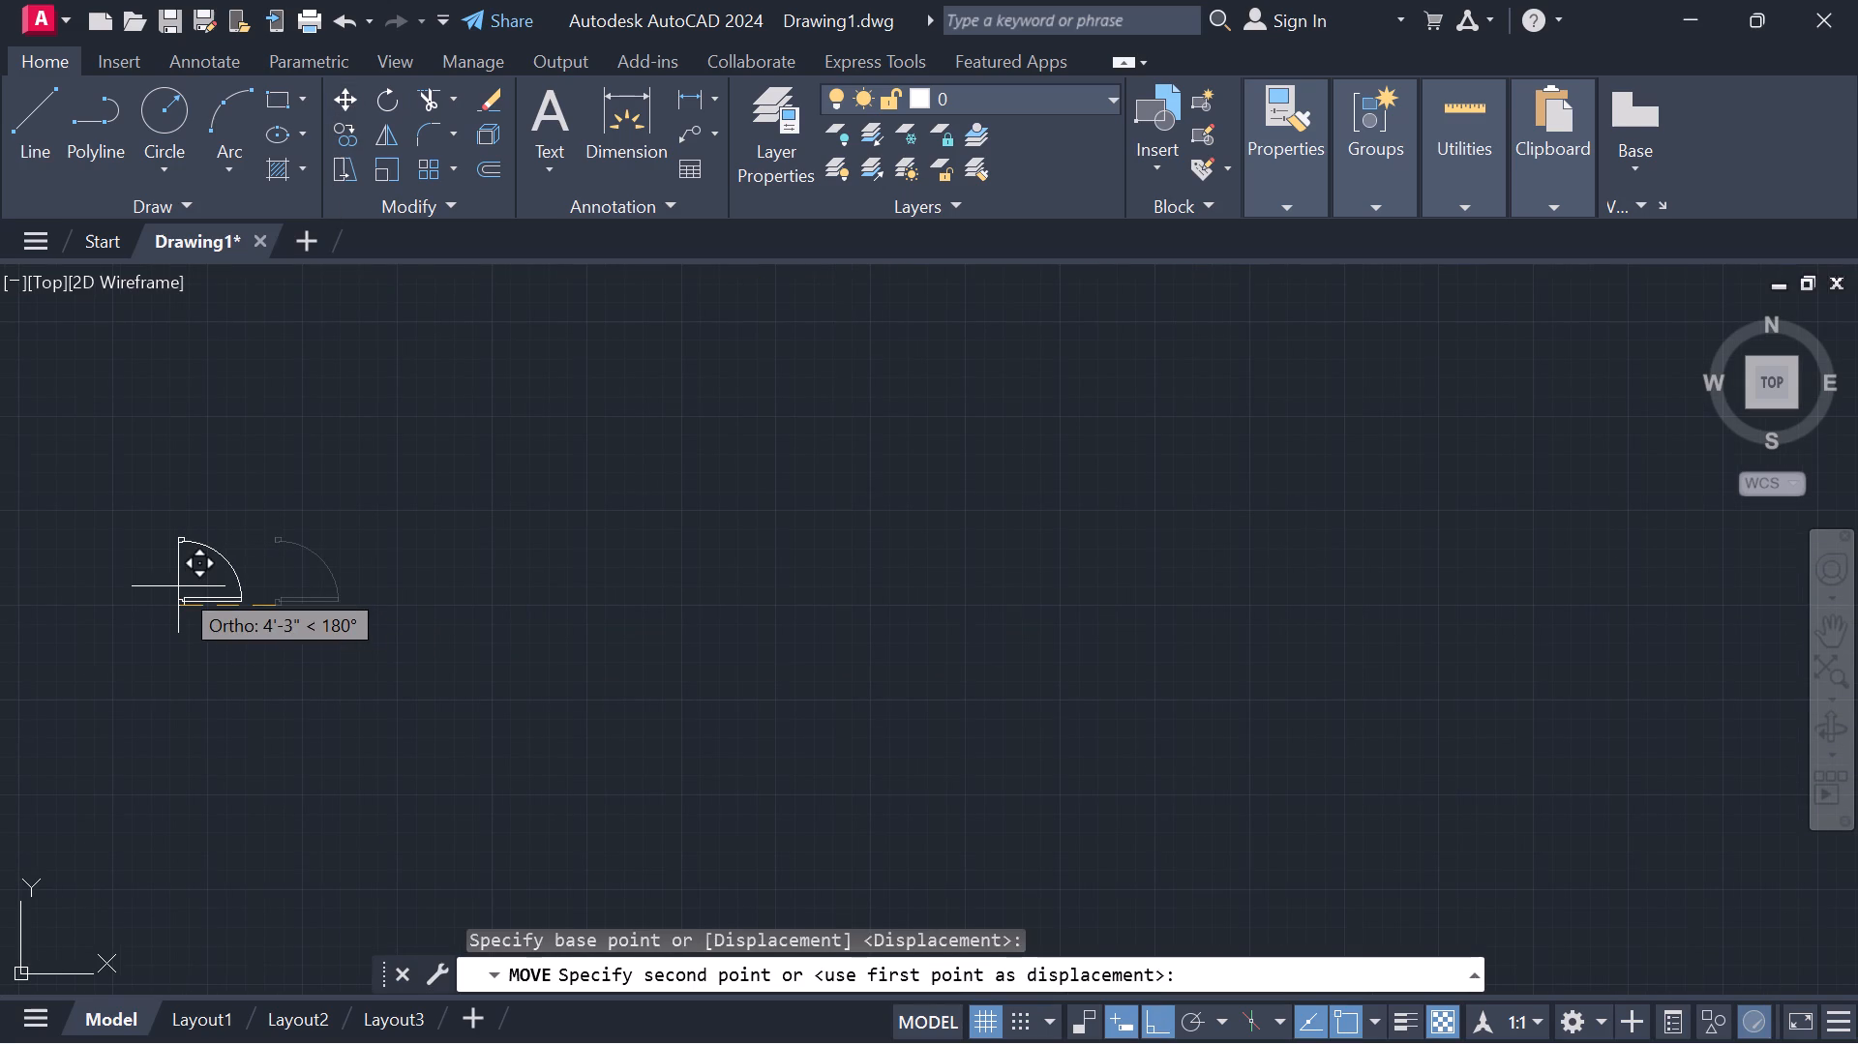
pyautogui.press('F8')
pyautogui.moveTo(95, 564); pyautogui.dragTo(839, 495, button='middle')
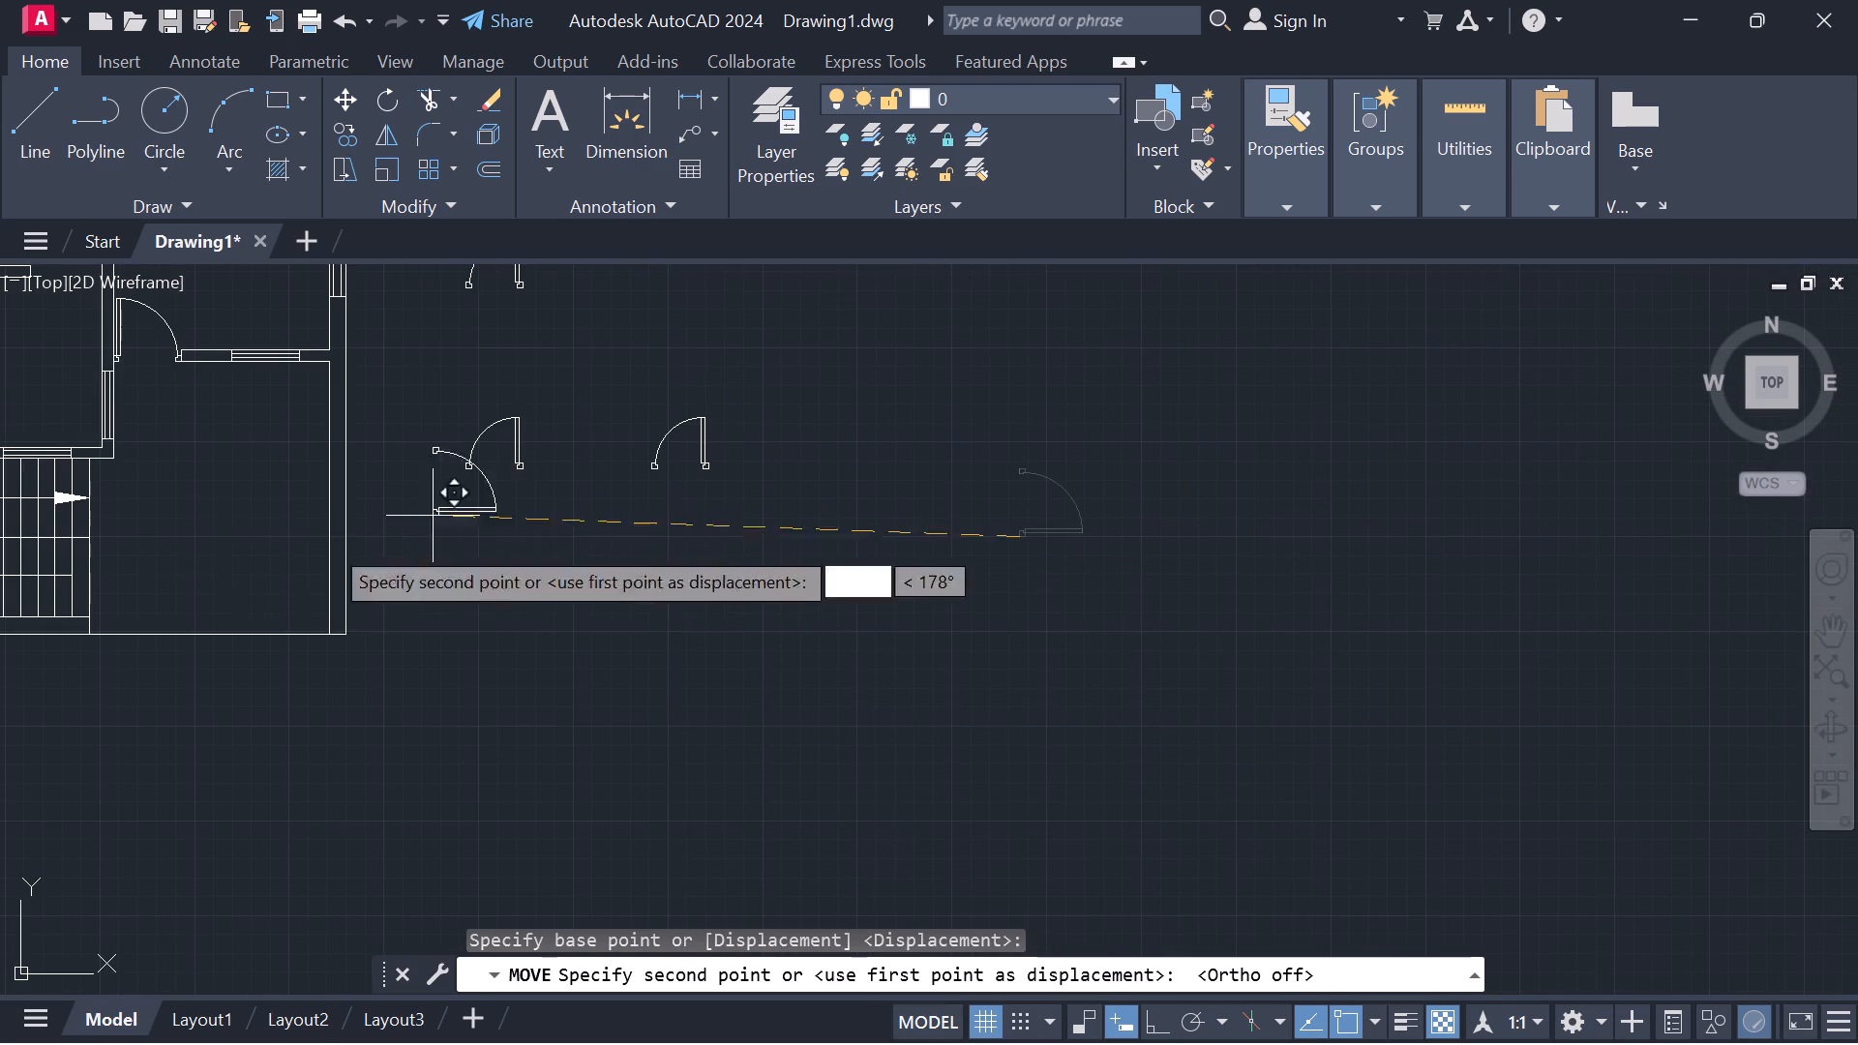
pyautogui.moveTo(186, 511); pyautogui.dragTo(512, 686, button='middle')
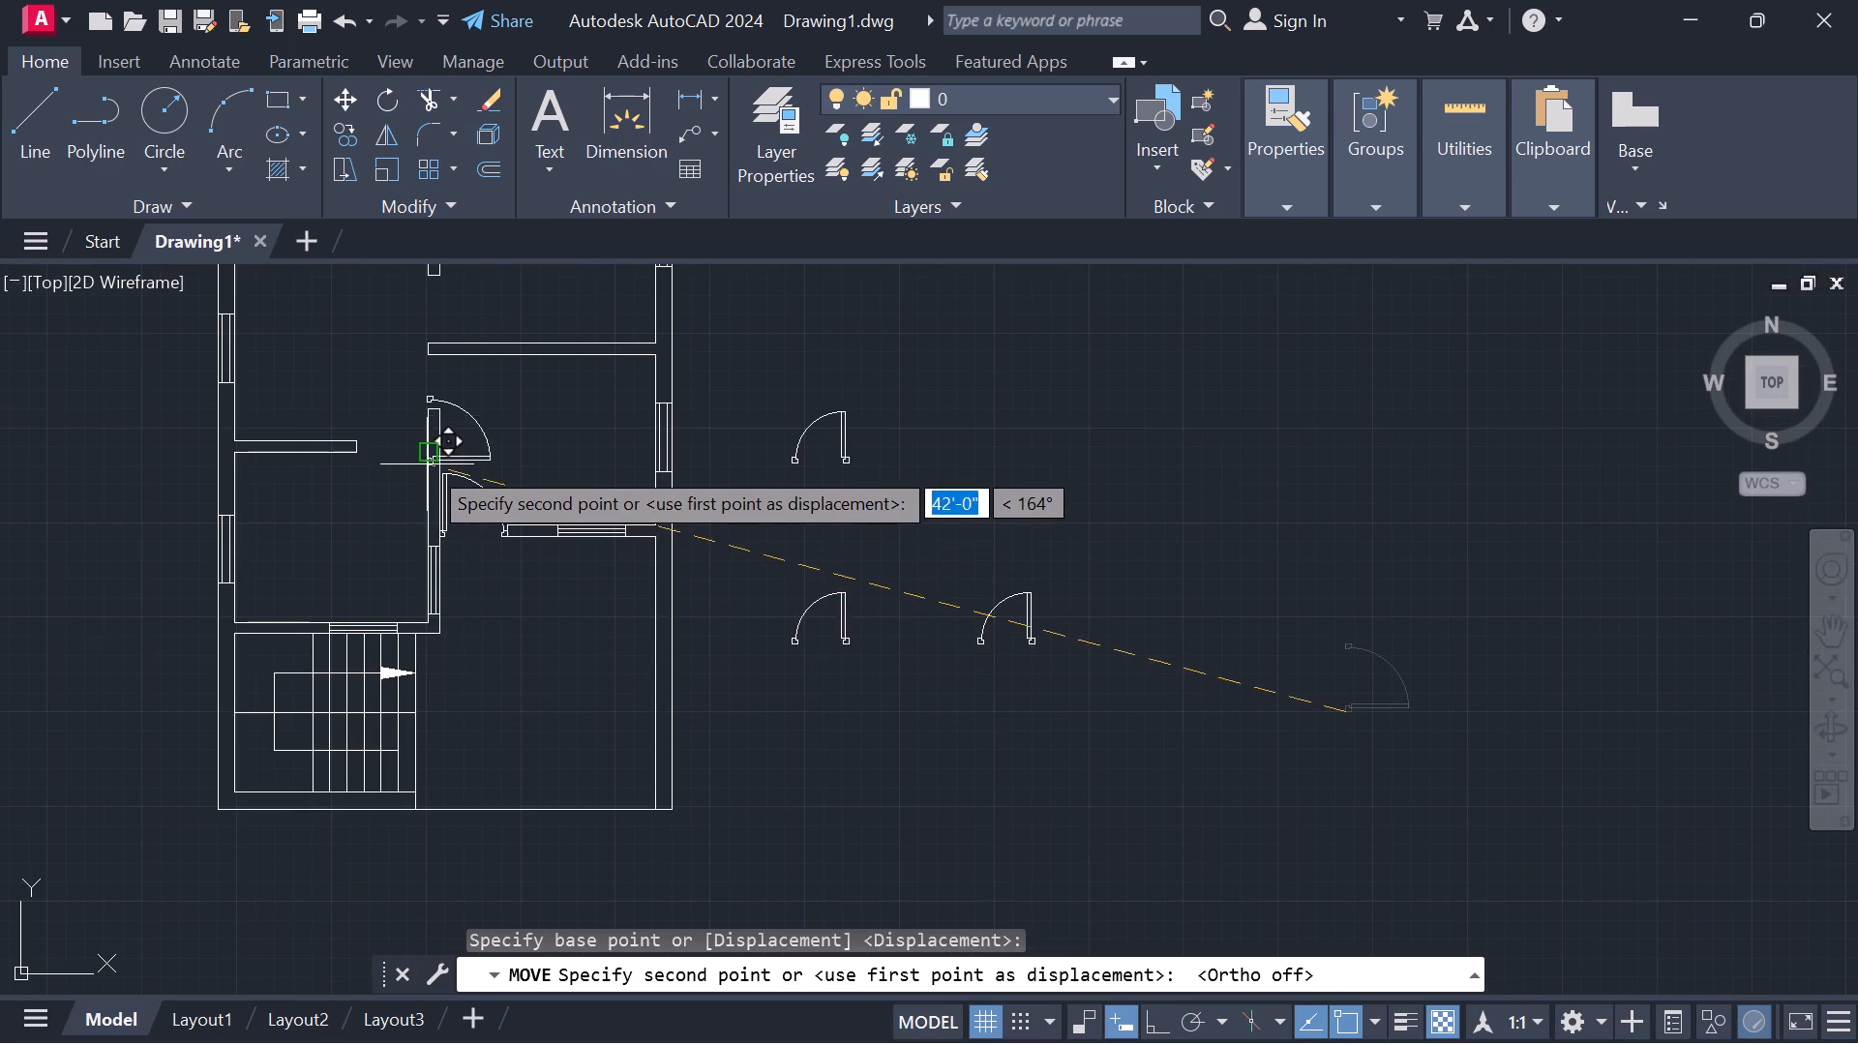
pyautogui.moveTo(430, 463); pyautogui.dragTo(514, 576, button='middle')
pyautogui.scroll(3, 501, 522)
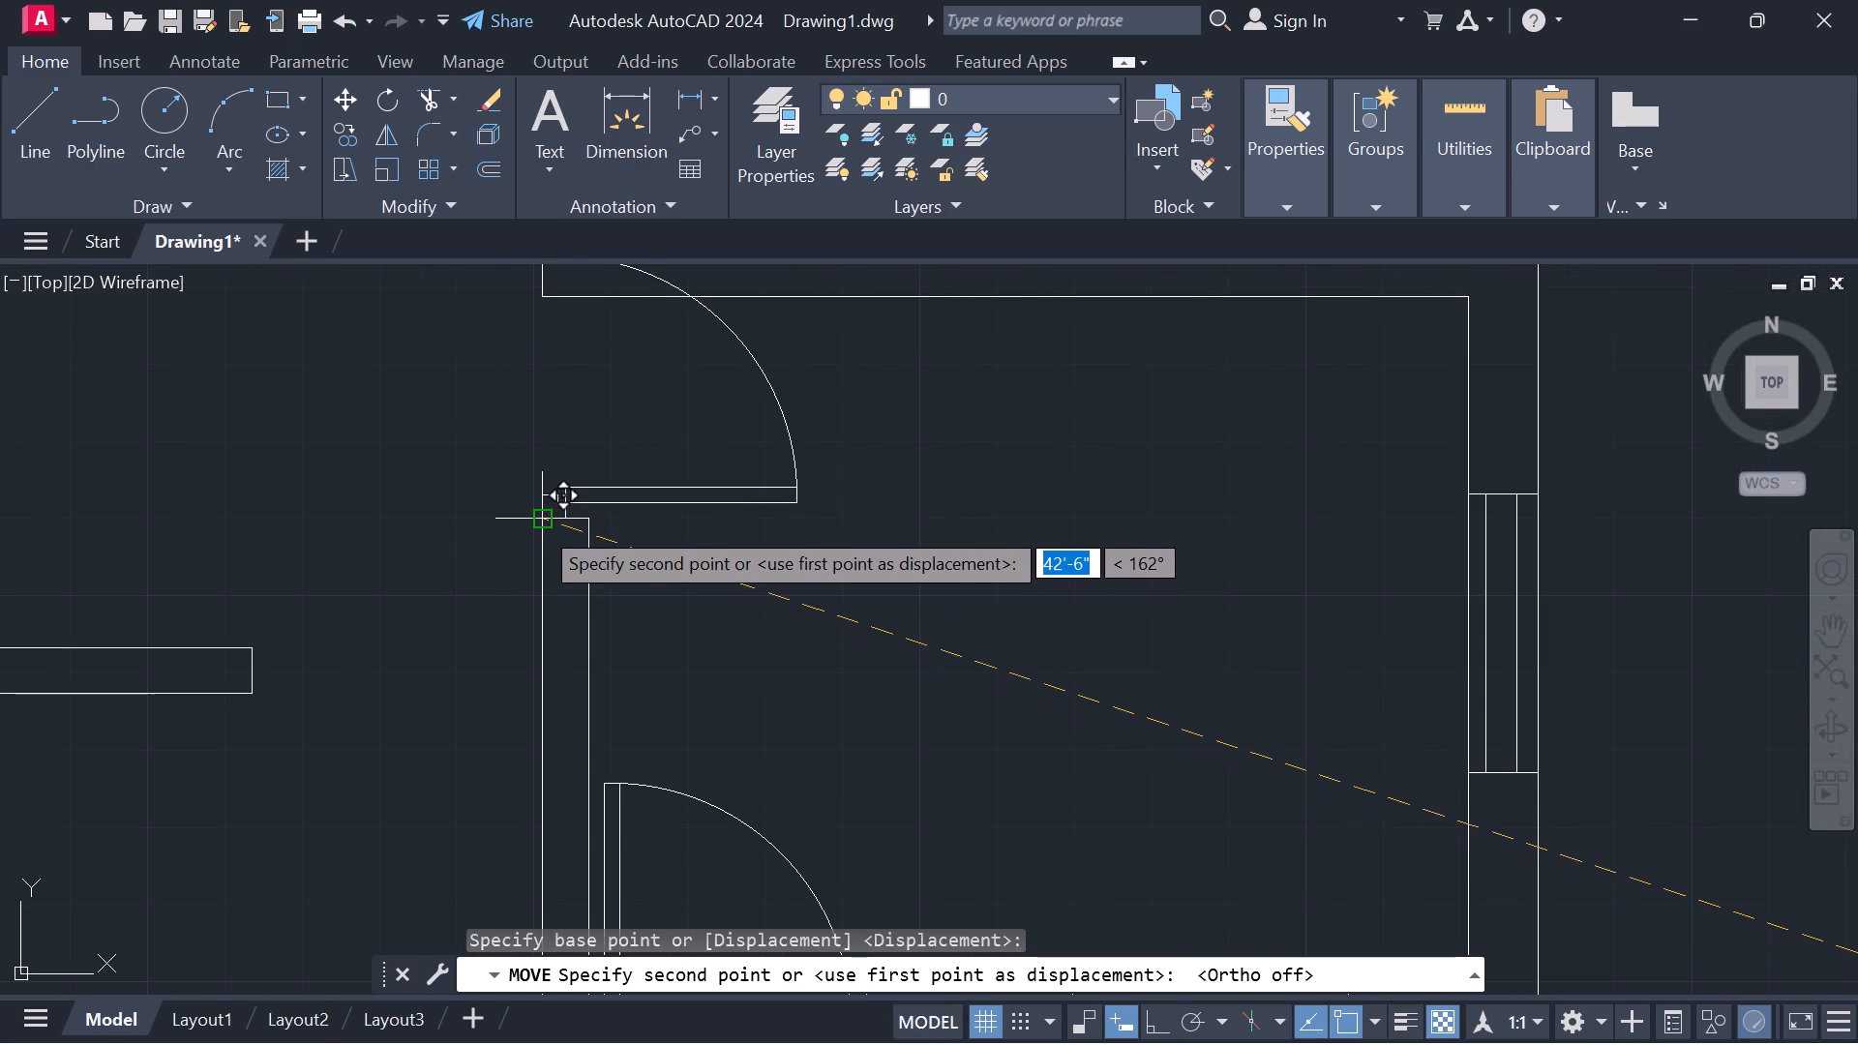
pyautogui.scroll(-3, 562, 587)
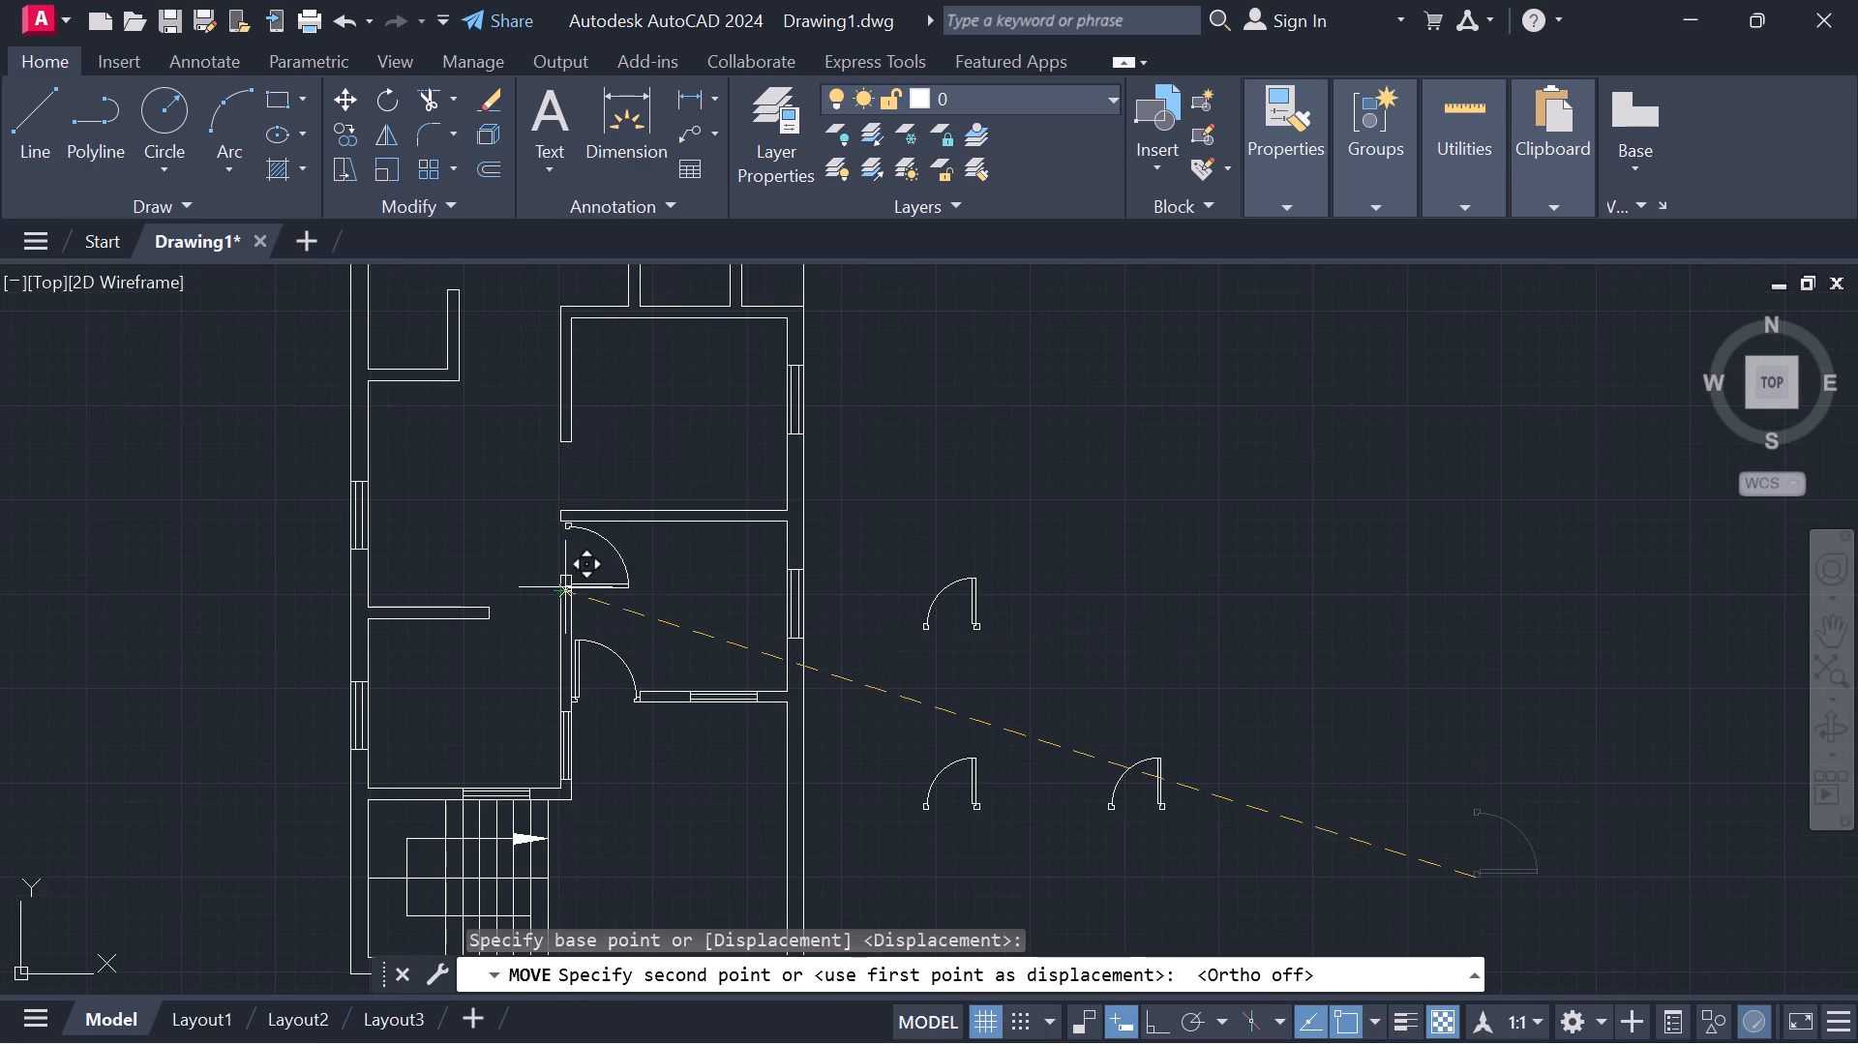
pyautogui.scroll(3, 588, 519)
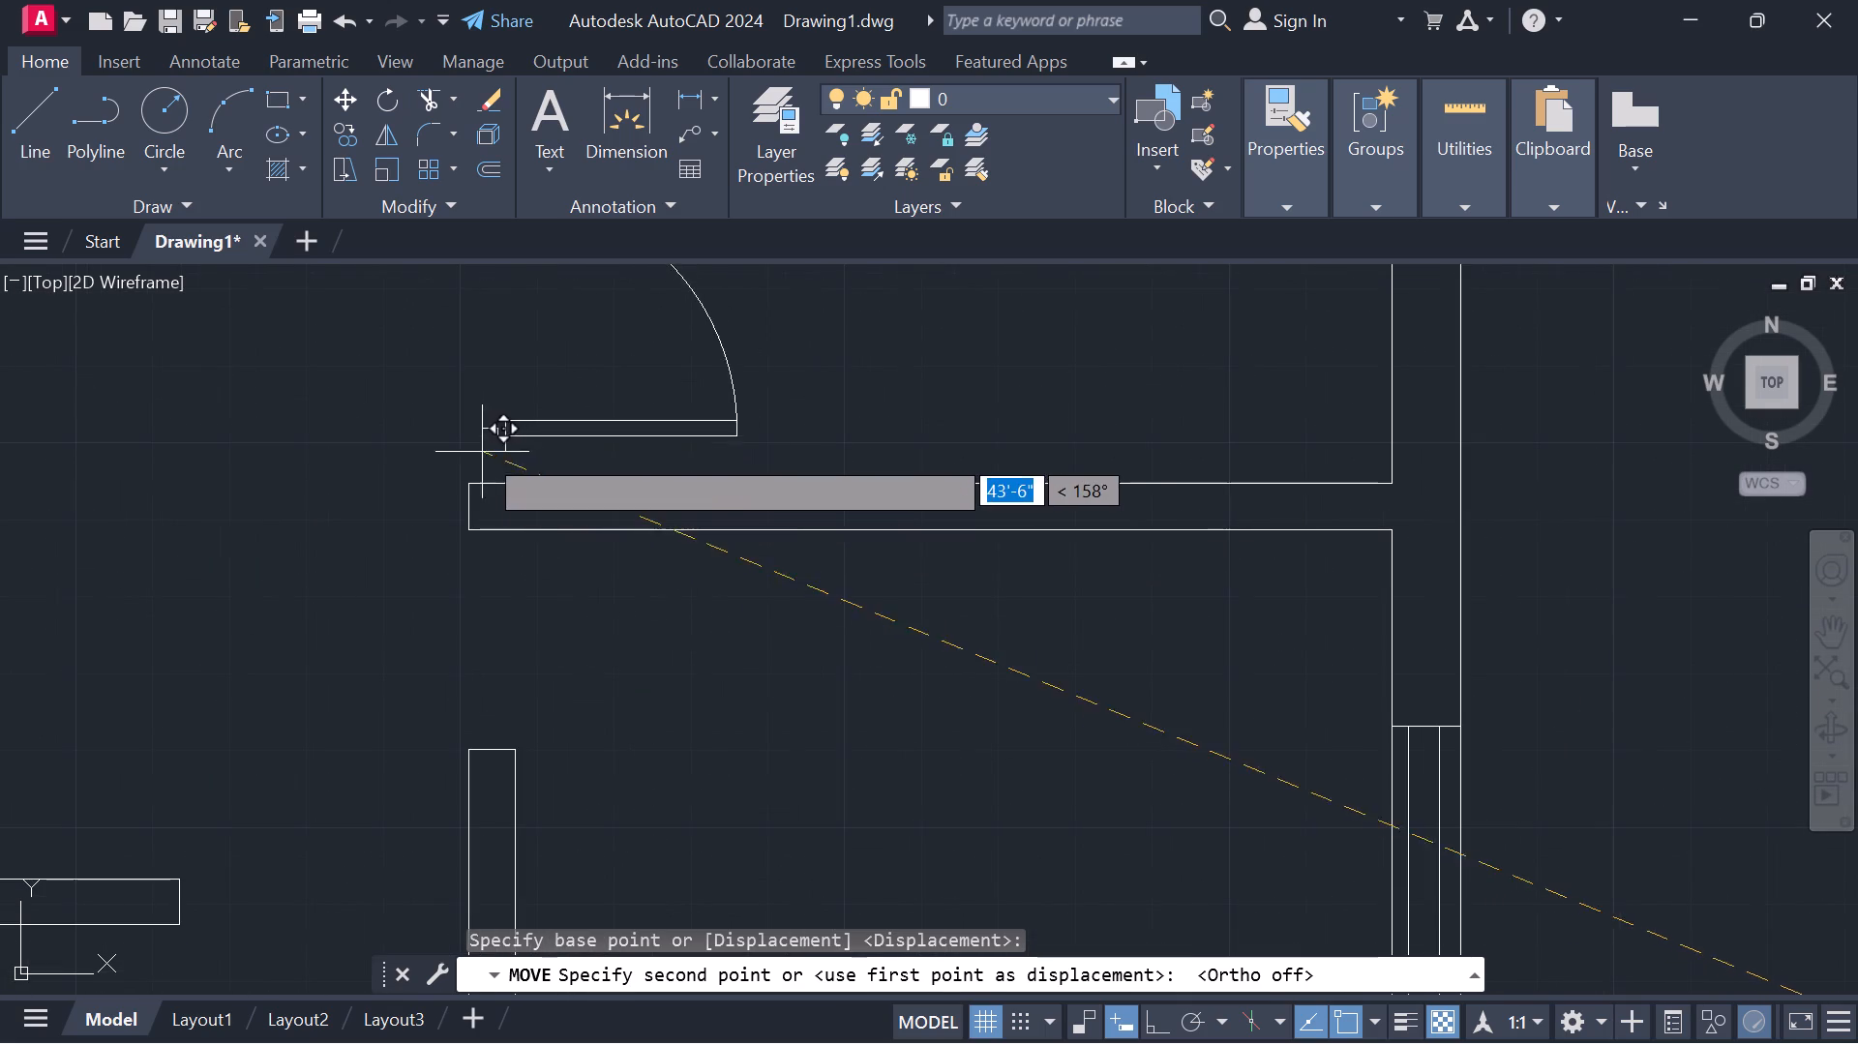
pyautogui.click(472, 484)
# Check how the placed door's jambs meet the wall ends of the upper east room's opening.
pyautogui.scroll(-2, 530, 494)
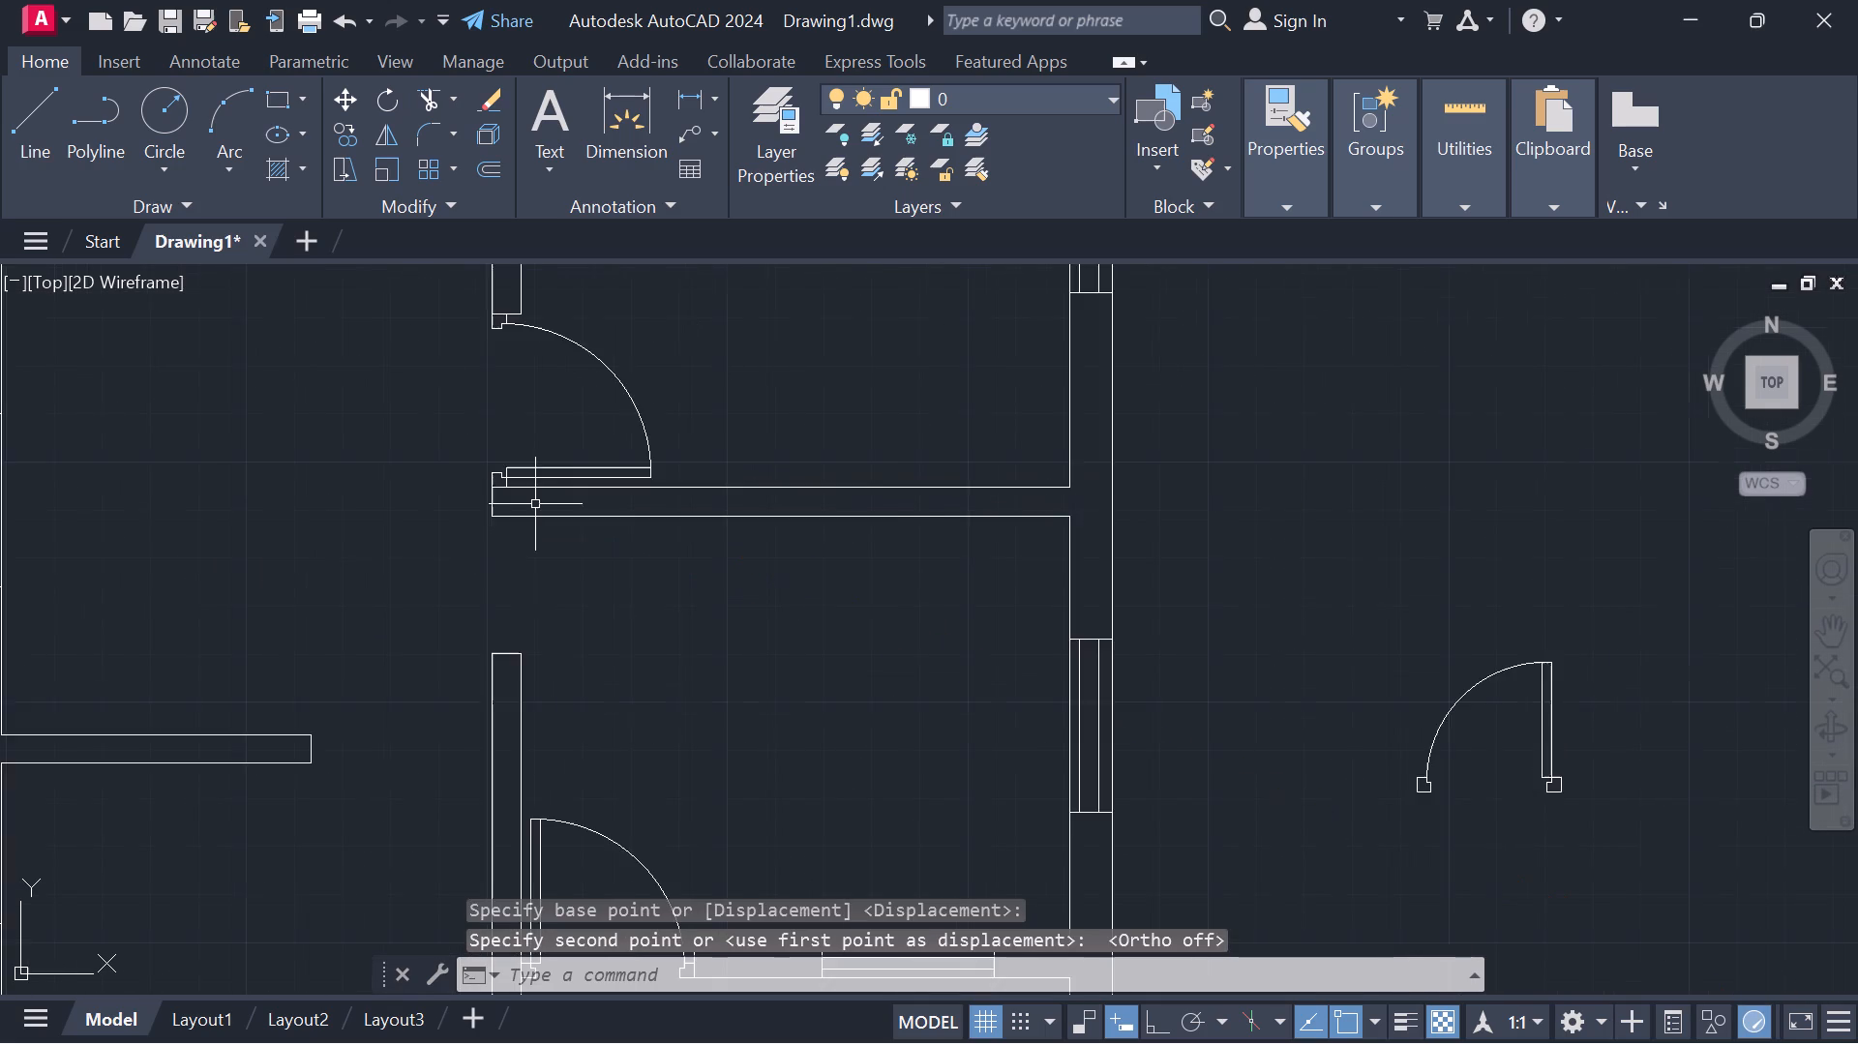
pyautogui.moveTo(529, 472); pyautogui.dragTo(556, 689, button='middle')
pyautogui.scroll(2, 506, 619)
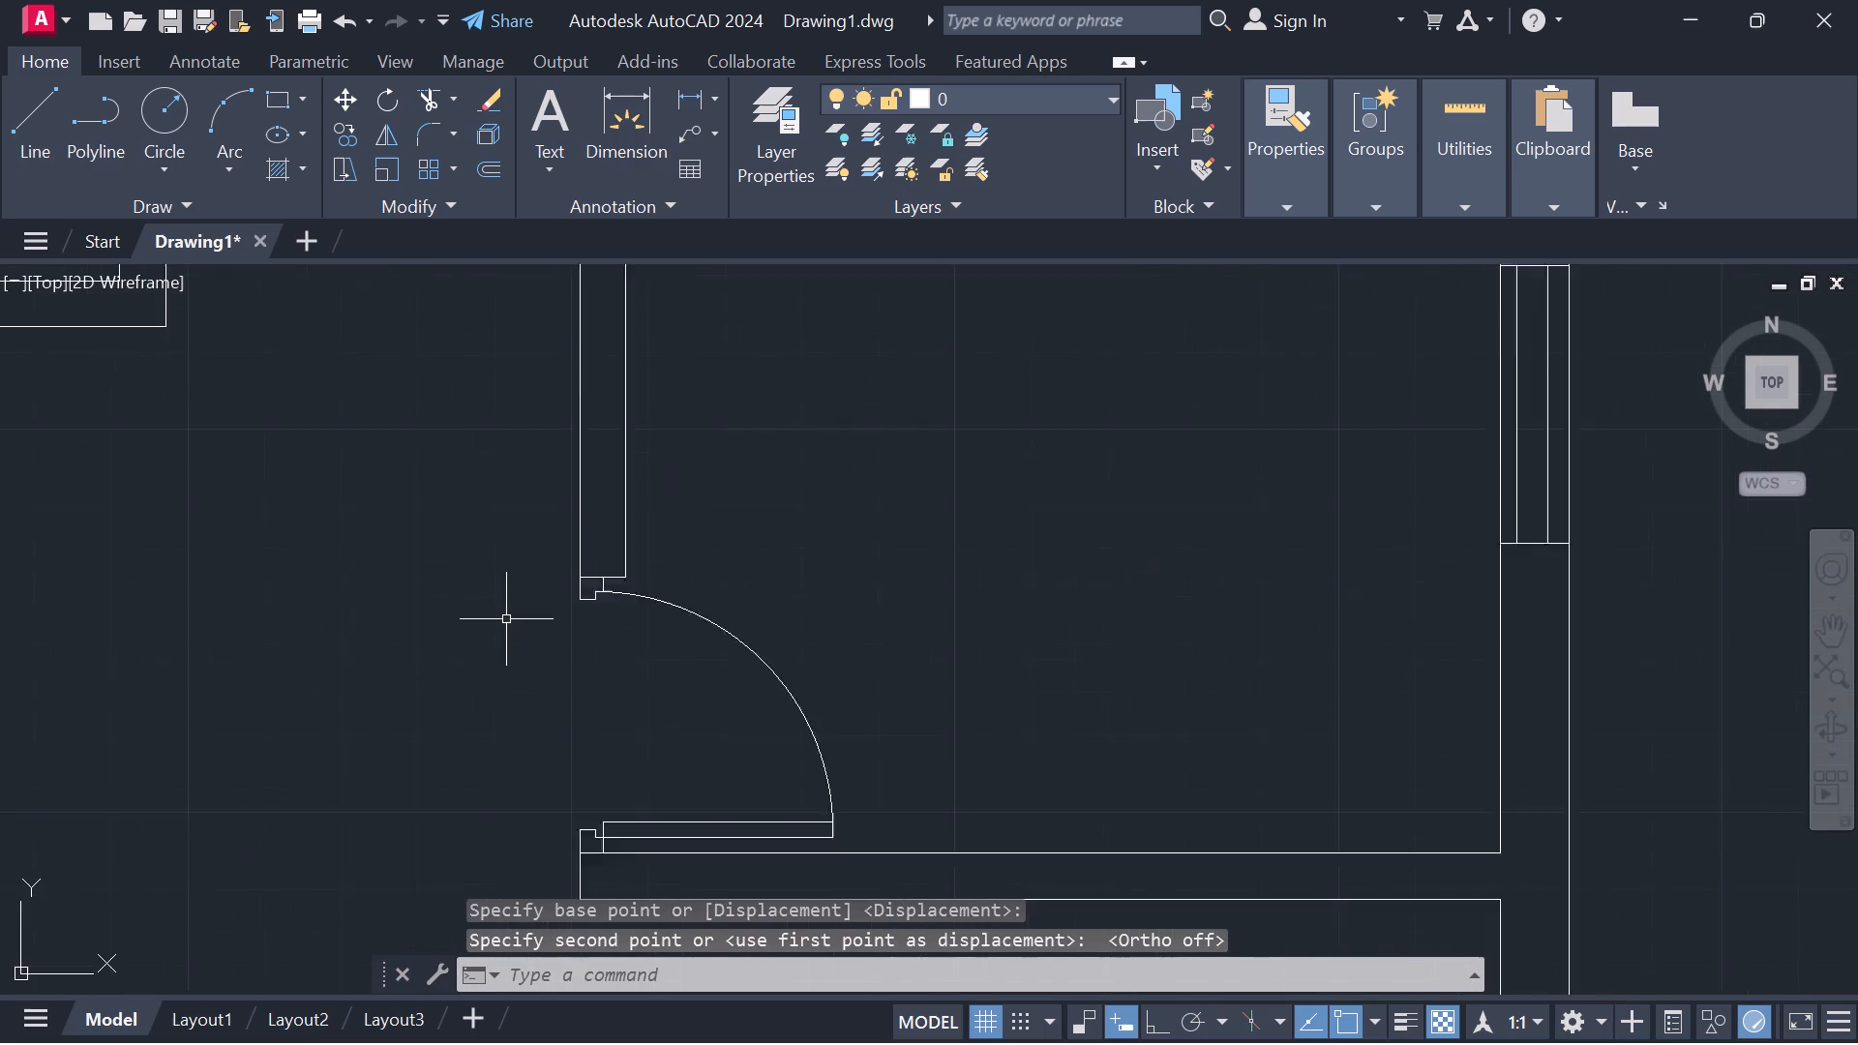
pyautogui.scroll(2, 506, 619)
pyautogui.scroll(-4, 508, 606)
pyautogui.scroll(-1, 629, 610)
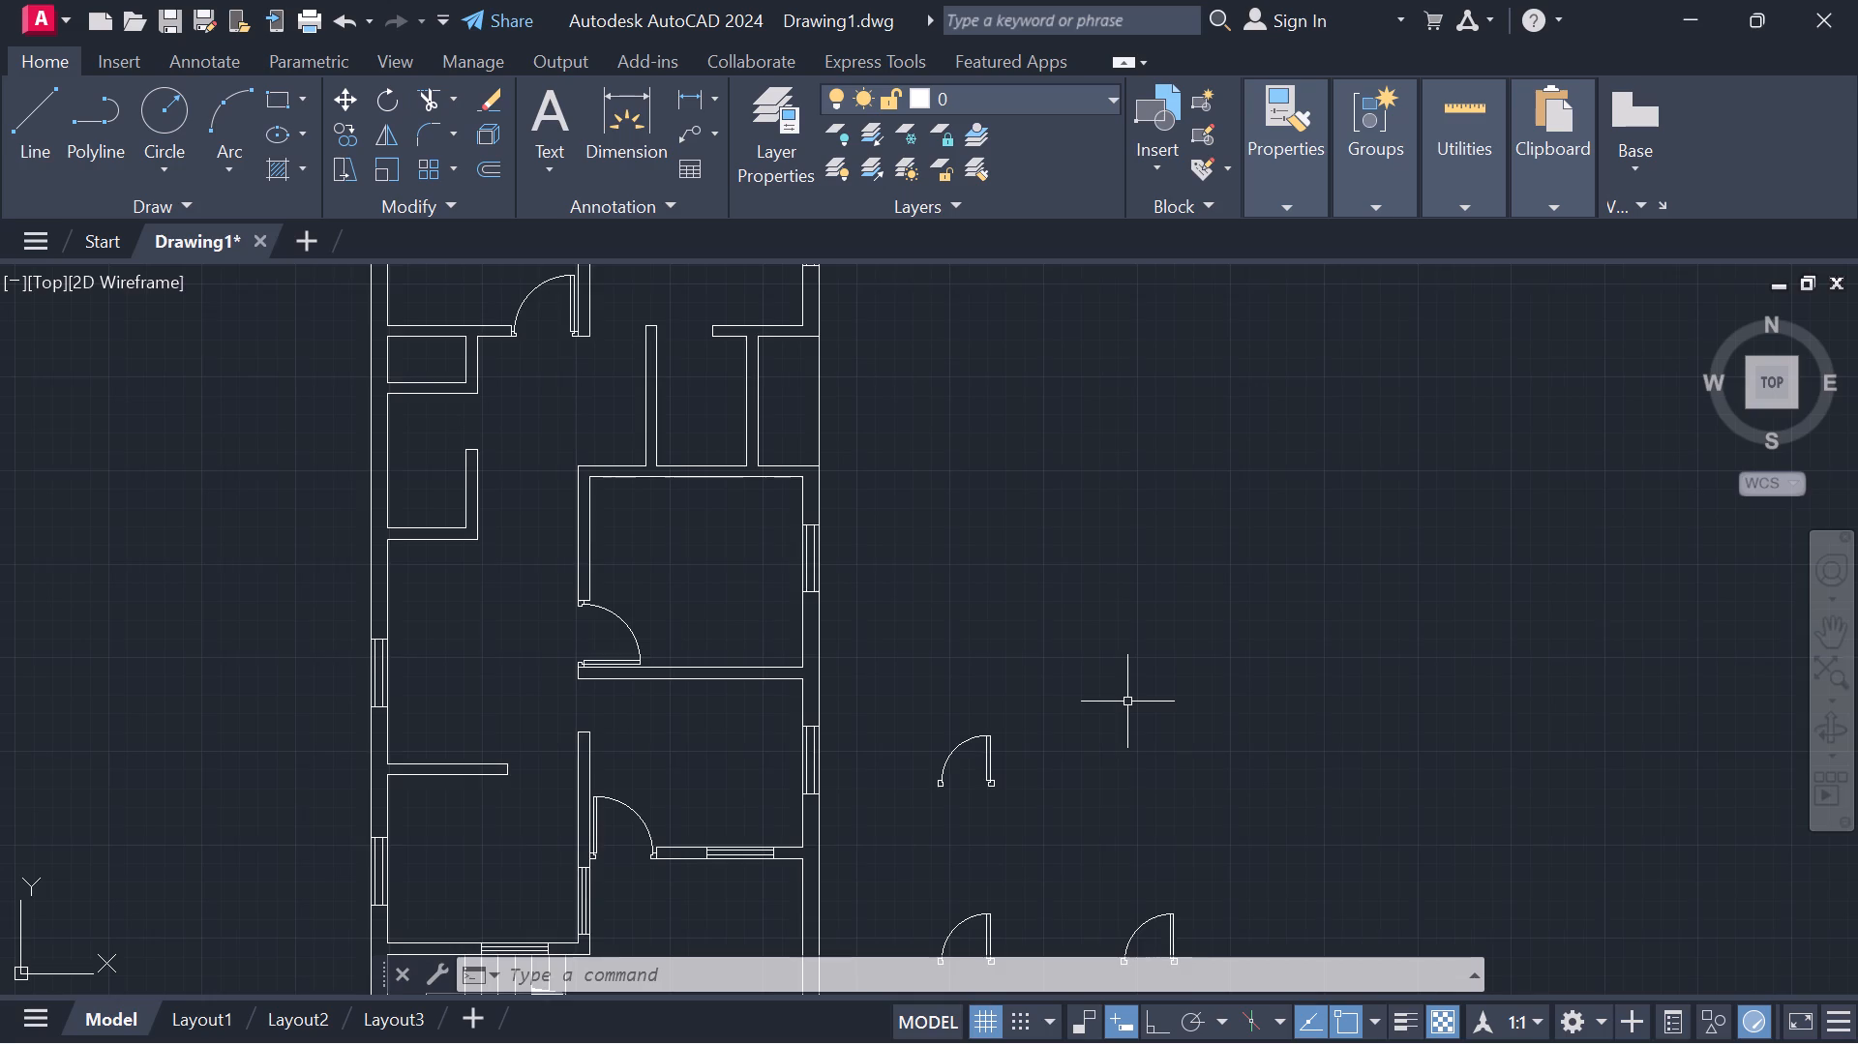
# With Ortho on, mirror the lower spare door nearest the plan across a horizontal line through its hinge jamb's lower outer corner, erasing the source objects.
pyautogui.scroll(-1, 1127, 702)
pyautogui.moveTo(1127, 702); pyautogui.dragTo(1052, 489, button='middle')
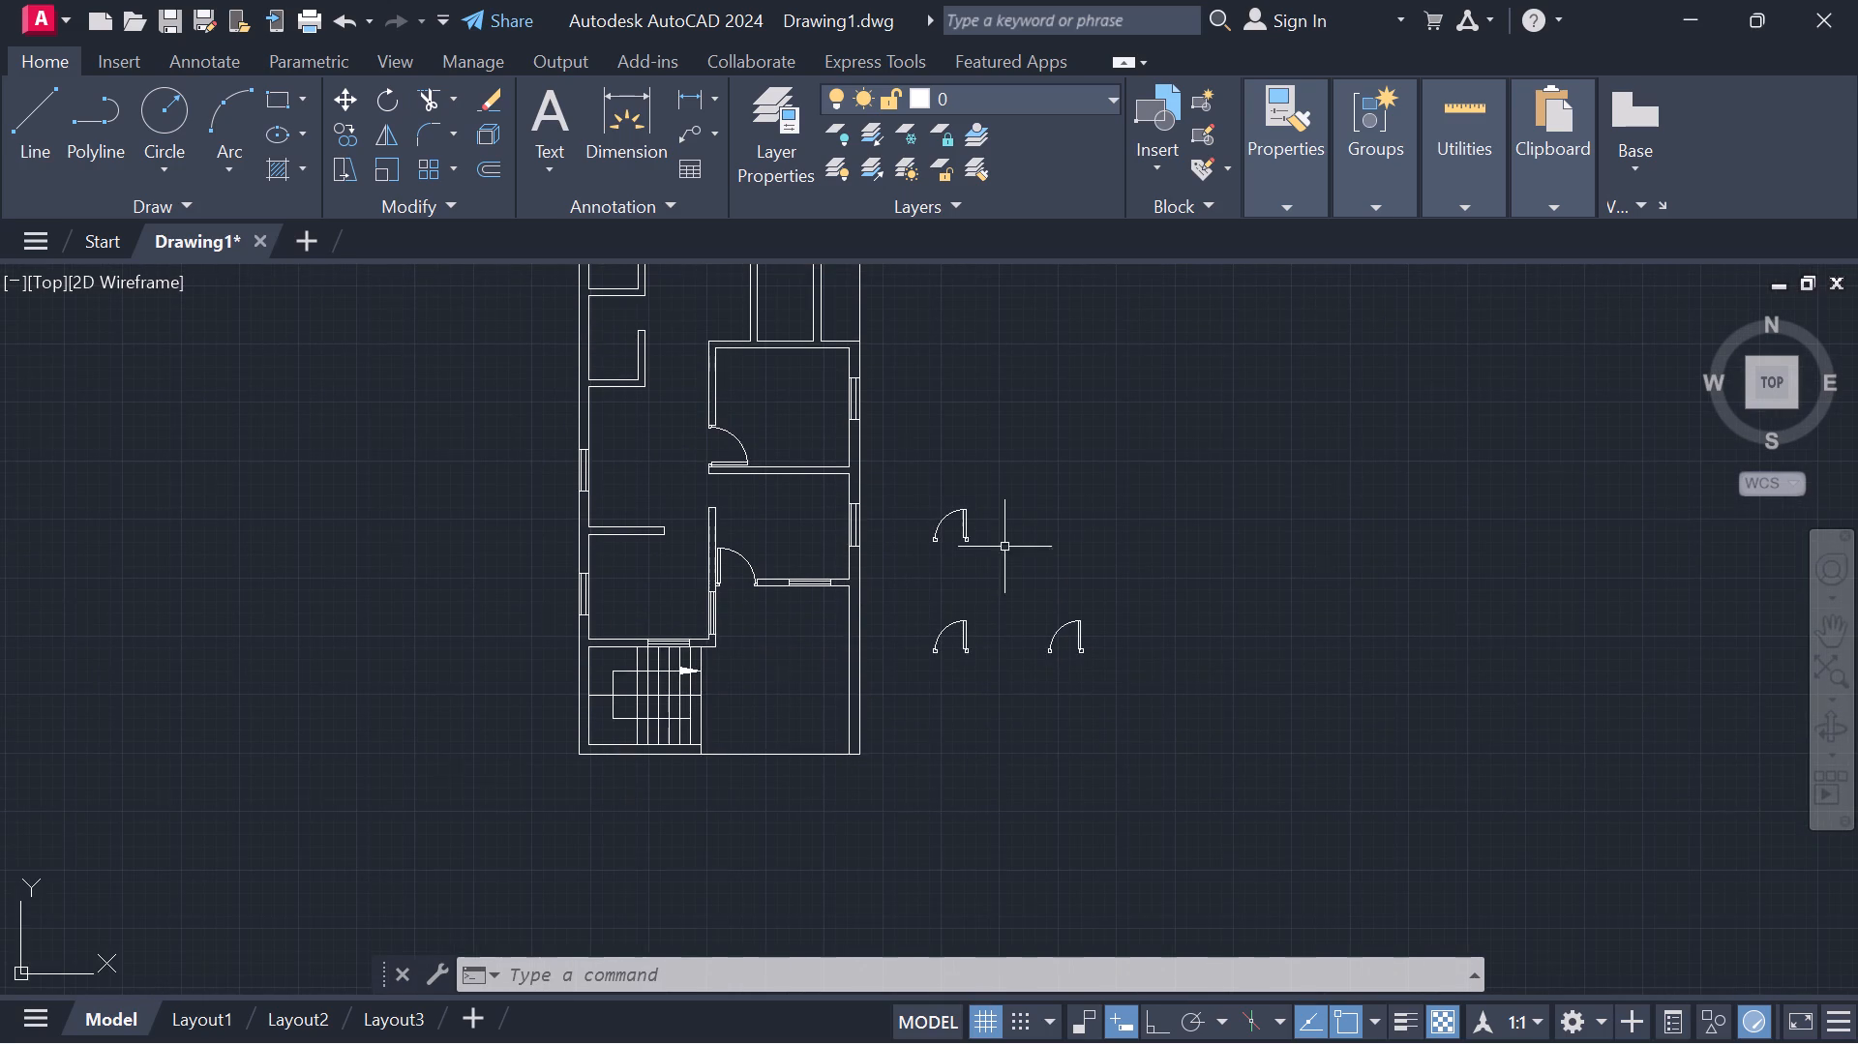
pyautogui.moveTo(983, 570); pyautogui.dragTo(1029, 671)
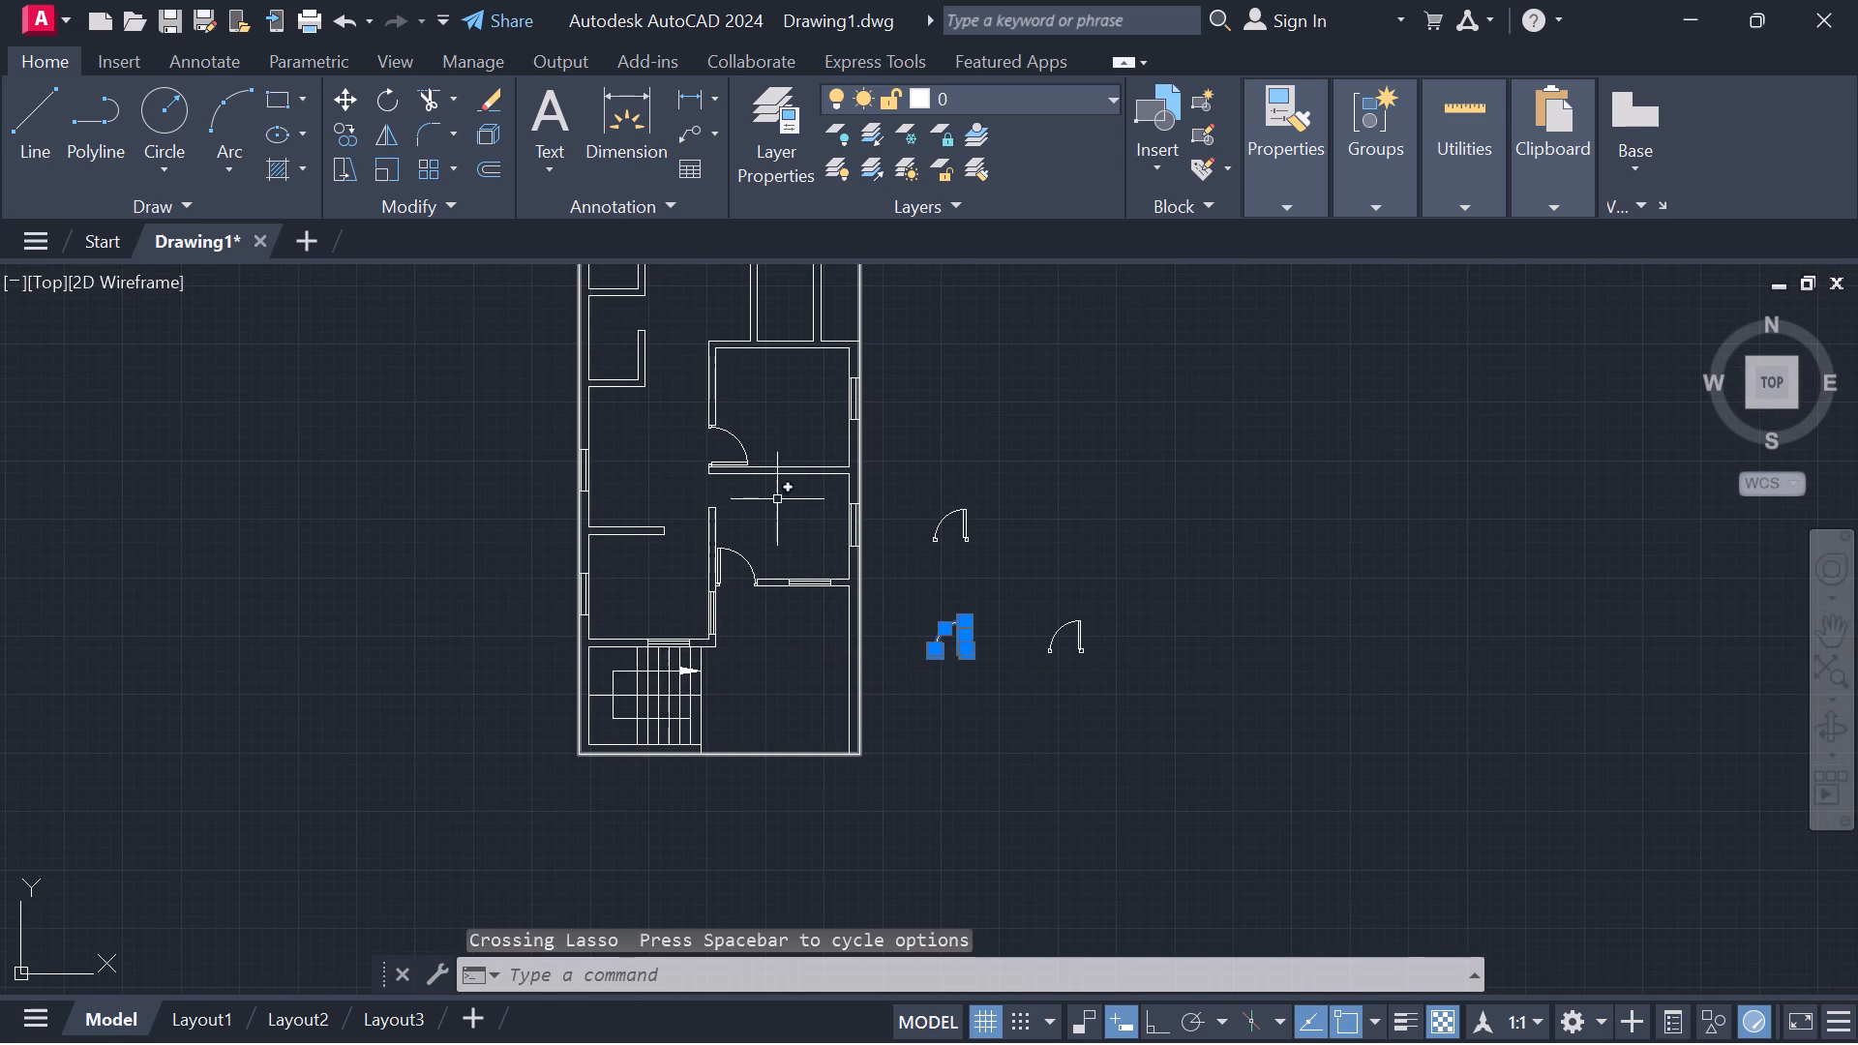
pyautogui.click(386, 130)
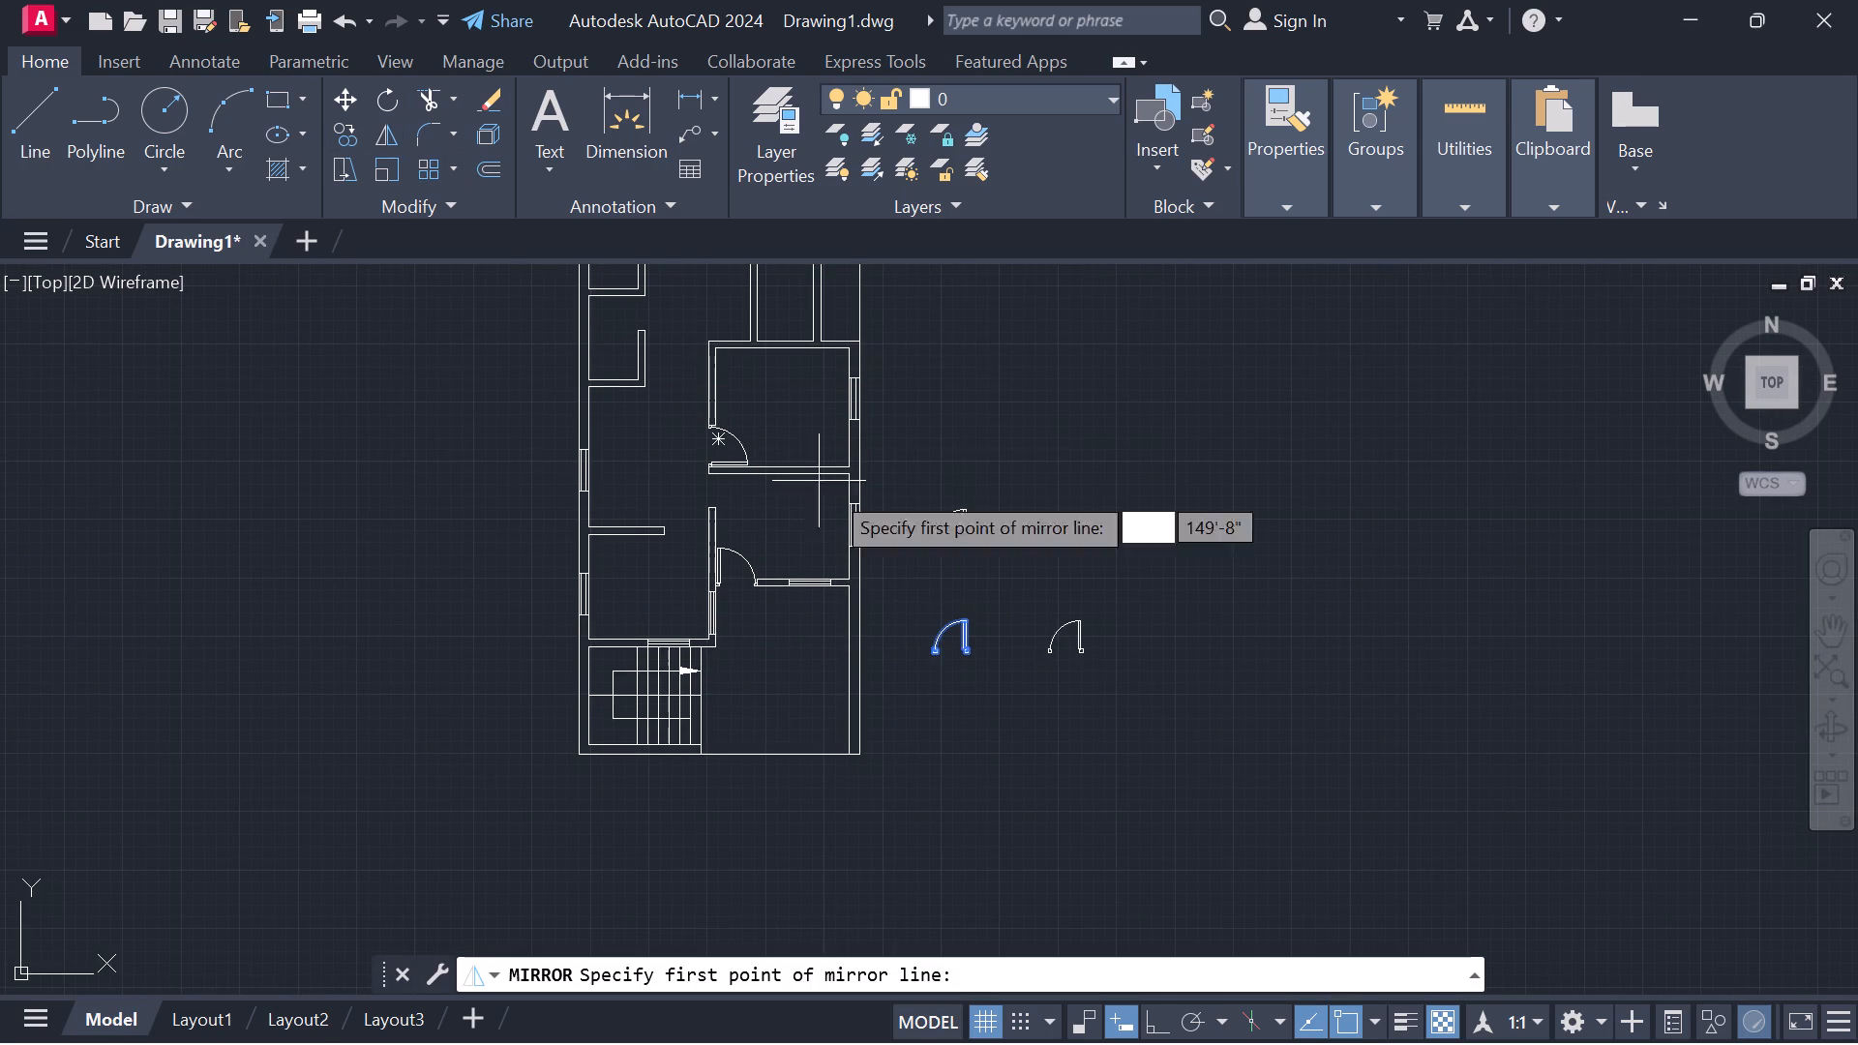
pyautogui.scroll(3, 999, 698)
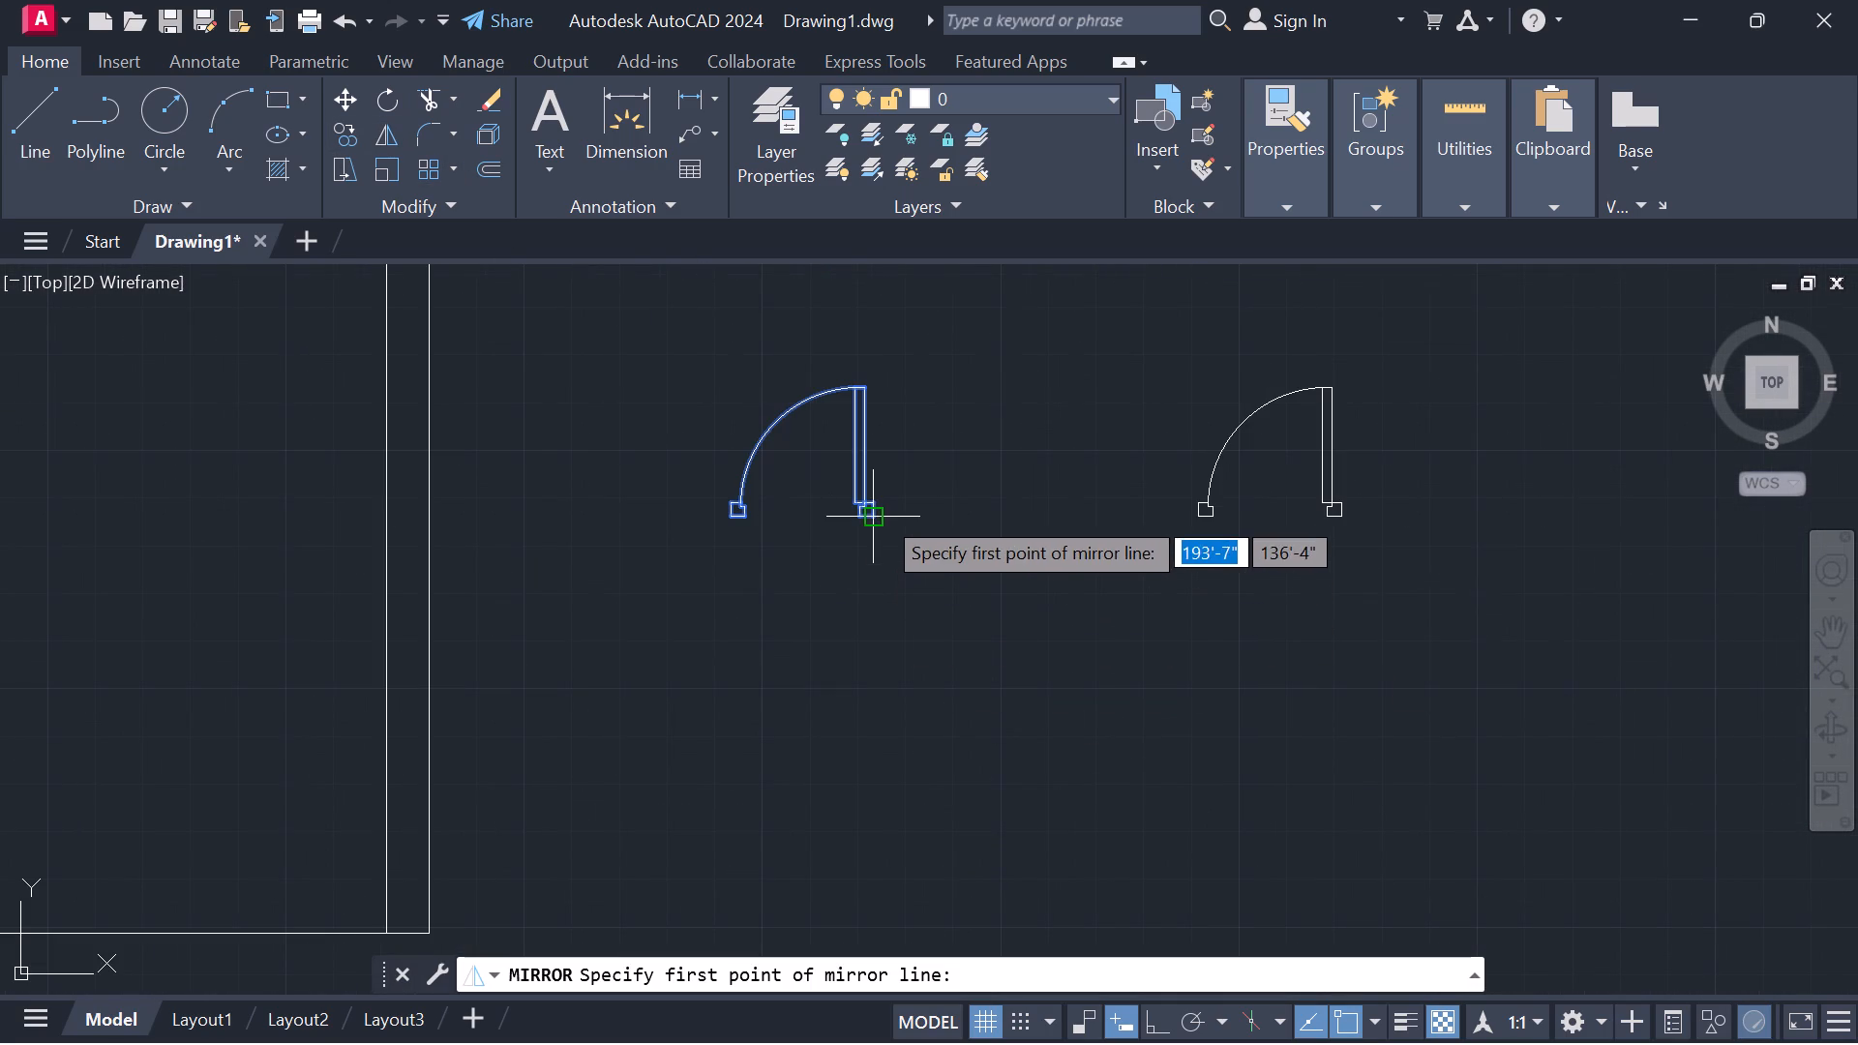
pyautogui.click(881, 511)
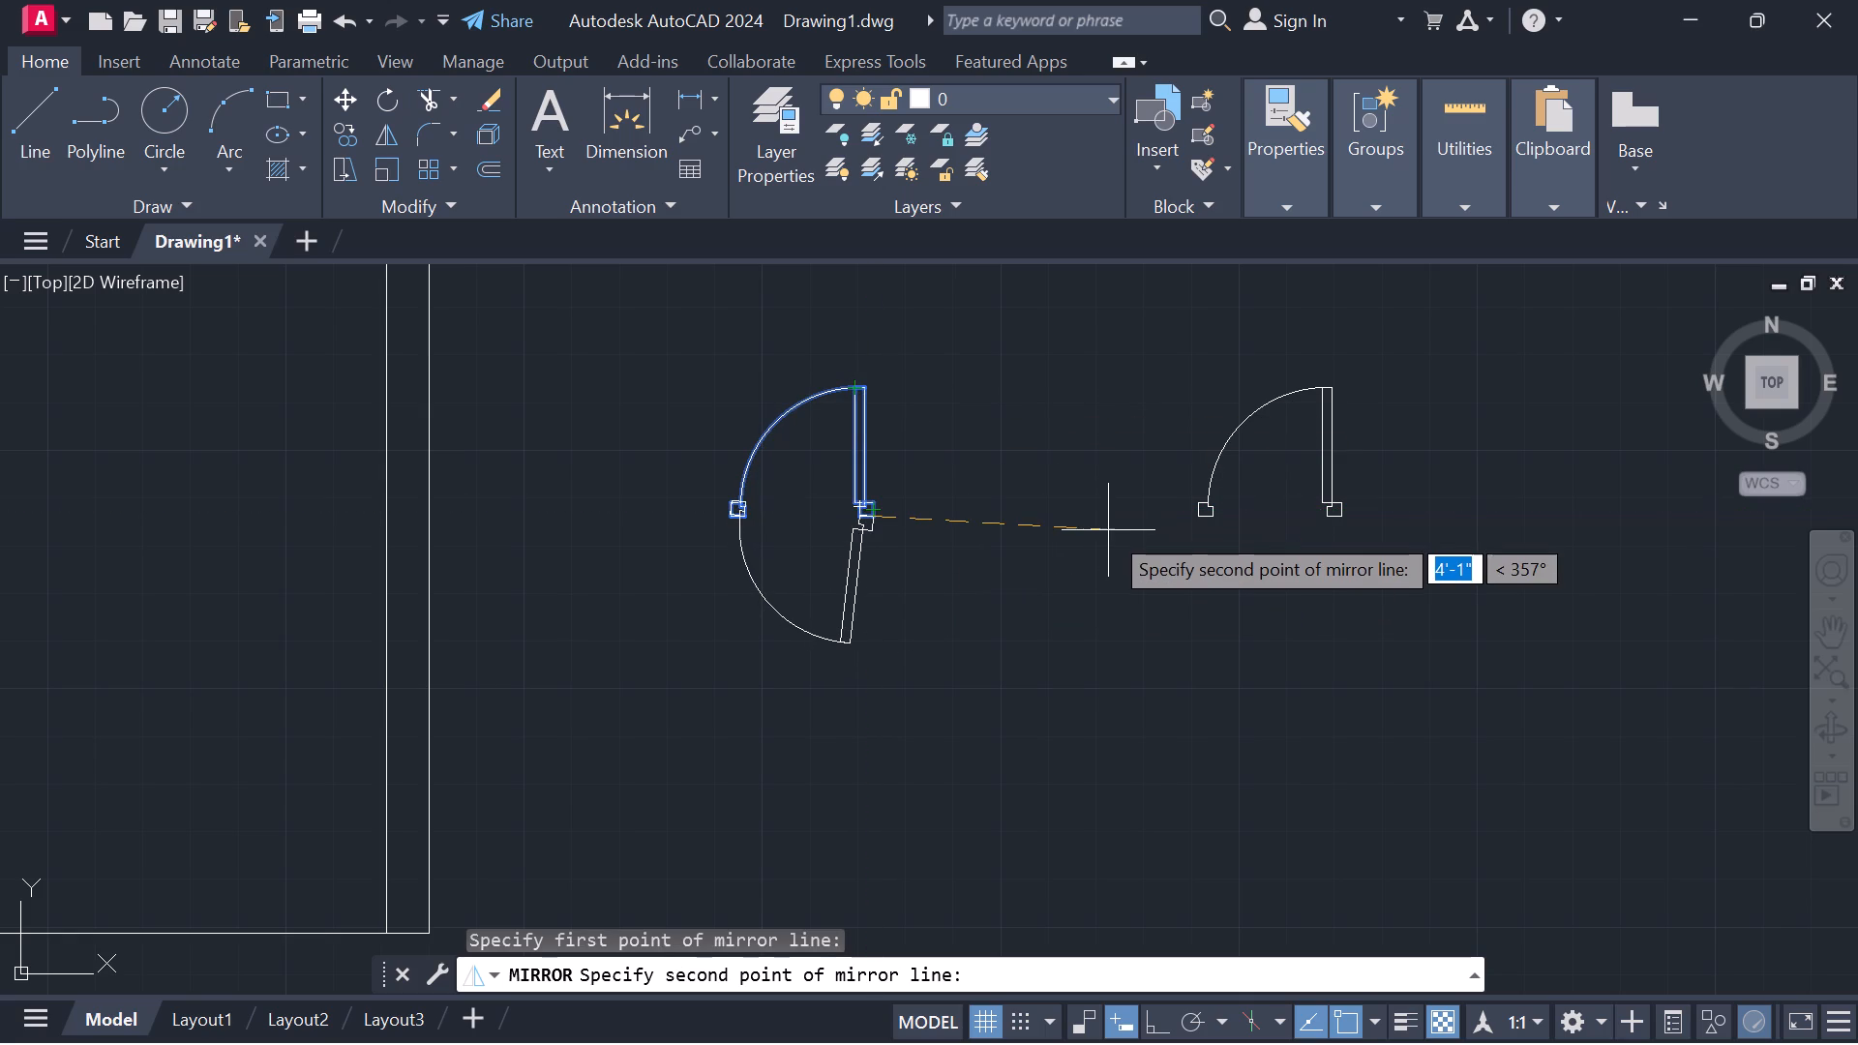
pyautogui.press('F8')
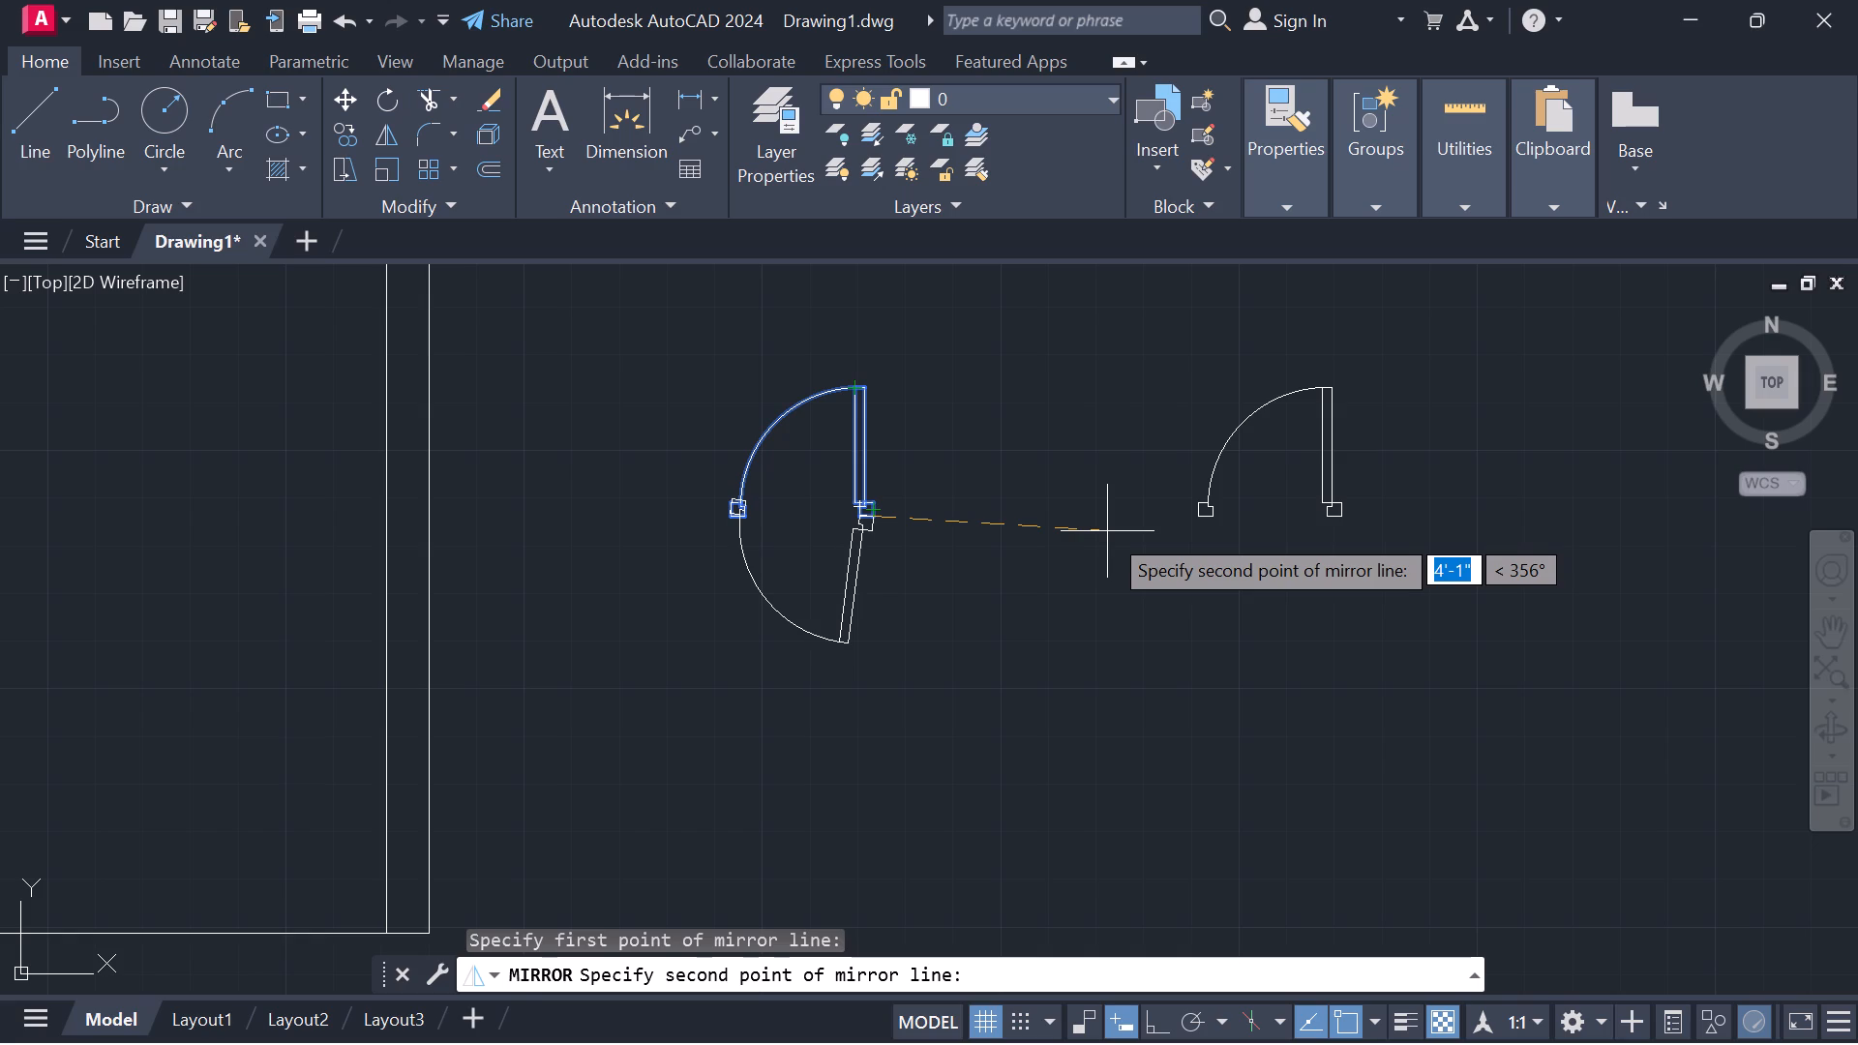
pyautogui.click(1106, 531)
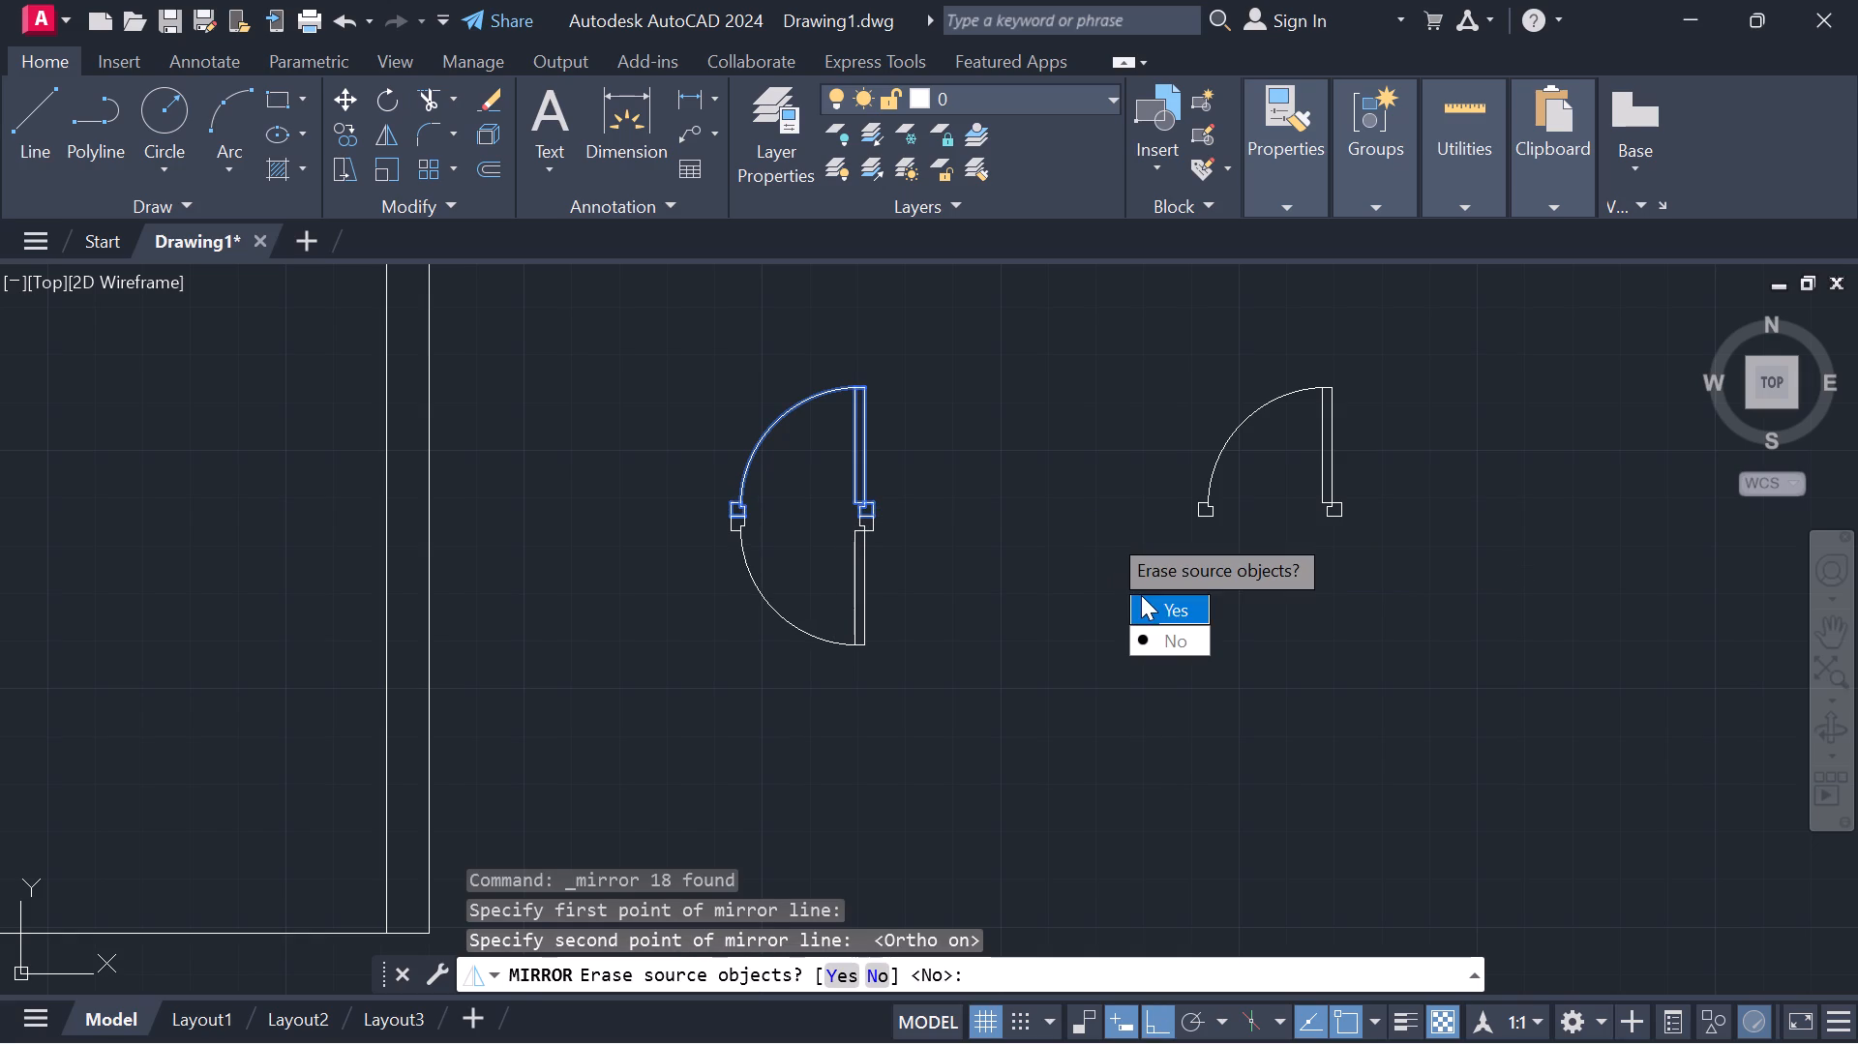
pyautogui.moveTo(1141, 595); pyautogui.dragTo(1106, 531)
# Move the mirrored spare door a short distance horizontally away from the plan, using its hinge jamb's upper outer corner as base point.
pyautogui.scroll(-4, 939, 469)
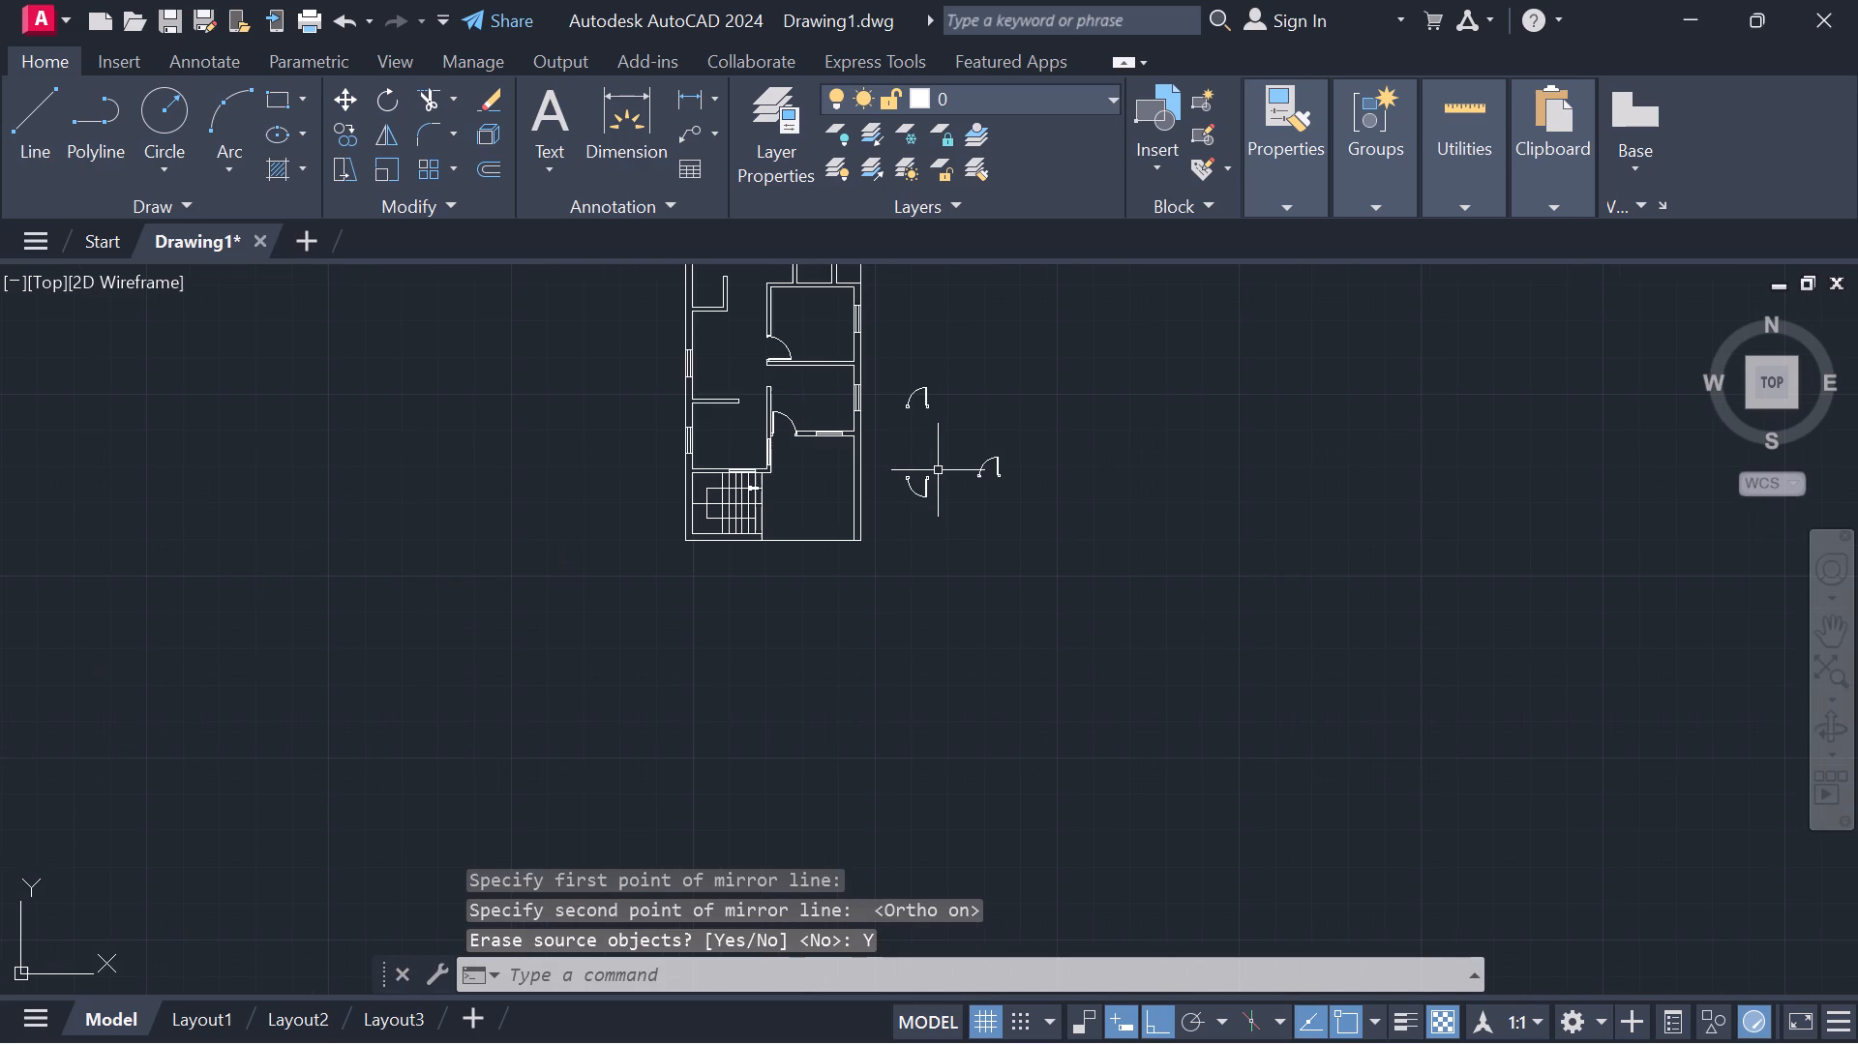
pyautogui.scroll(-1, 938, 470)
pyautogui.moveTo(968, 453); pyautogui.dragTo(975, 492, button='middle')
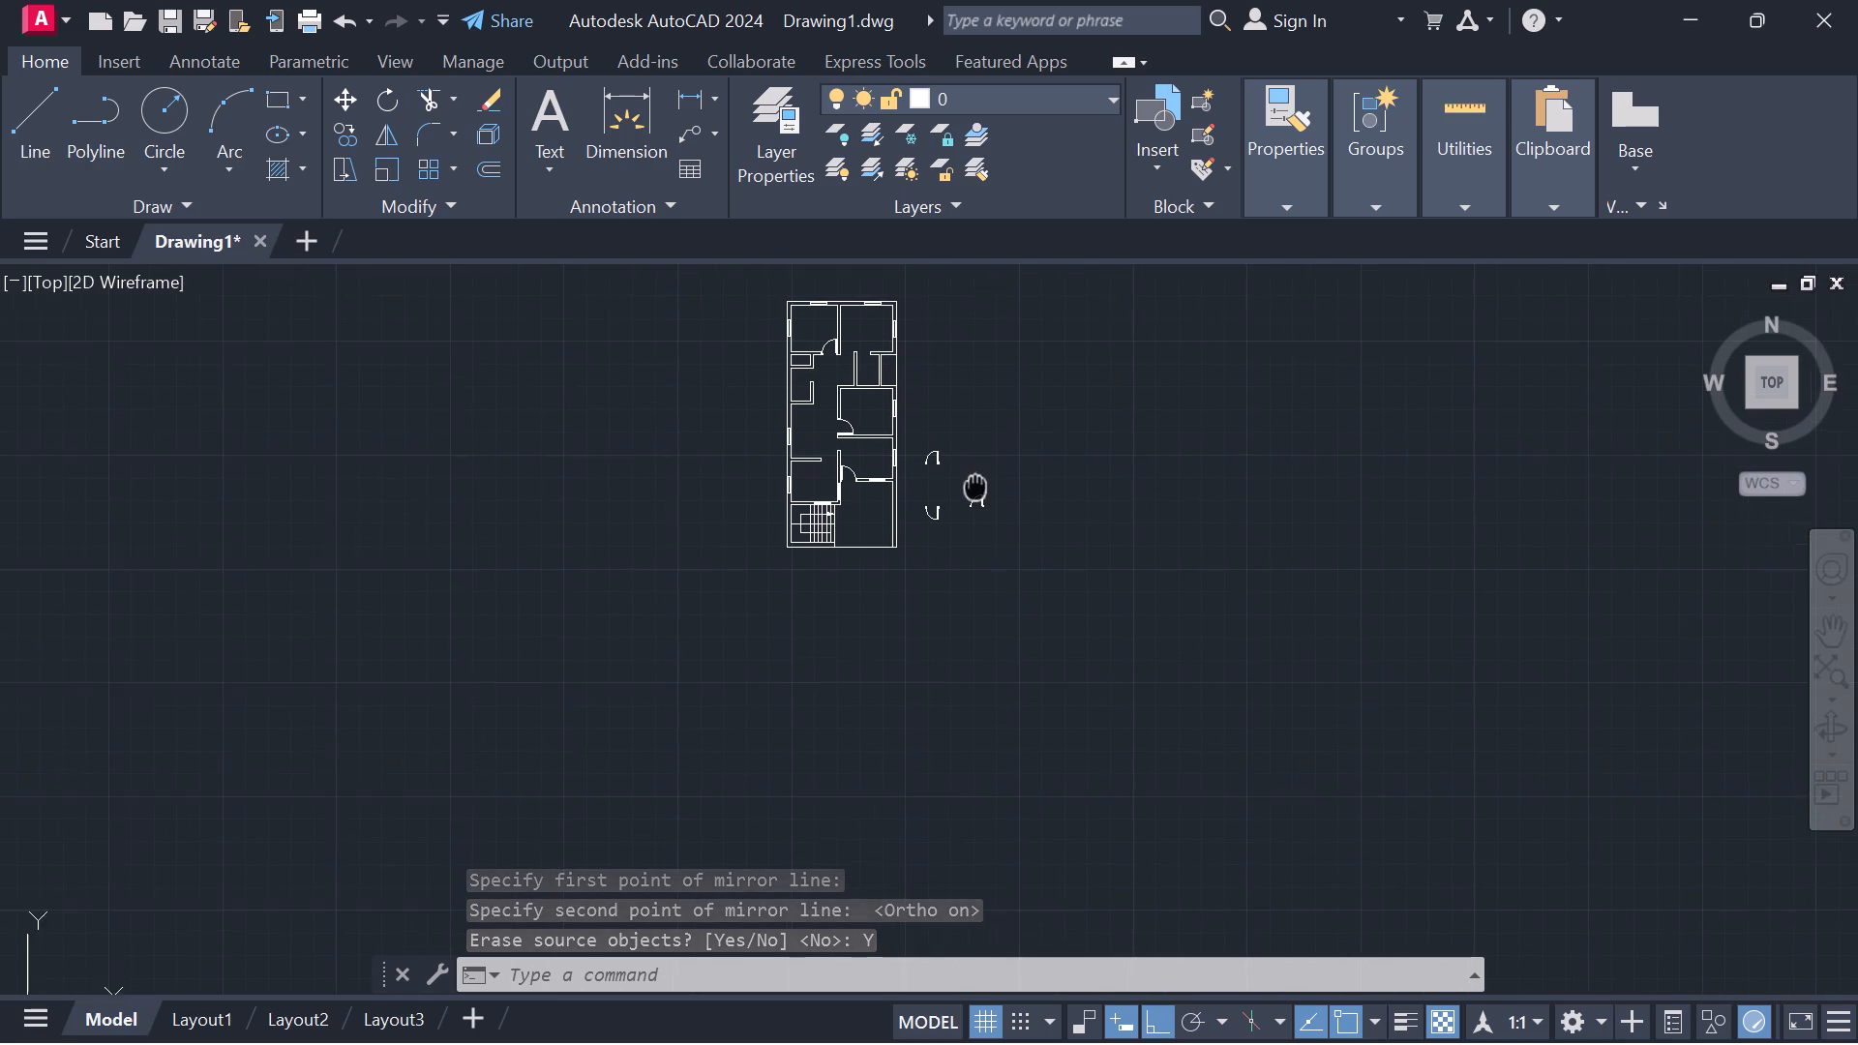
pyautogui.moveTo(975, 492); pyautogui.dragTo(976, 498, button='middle')
pyautogui.scroll(1, 976, 494)
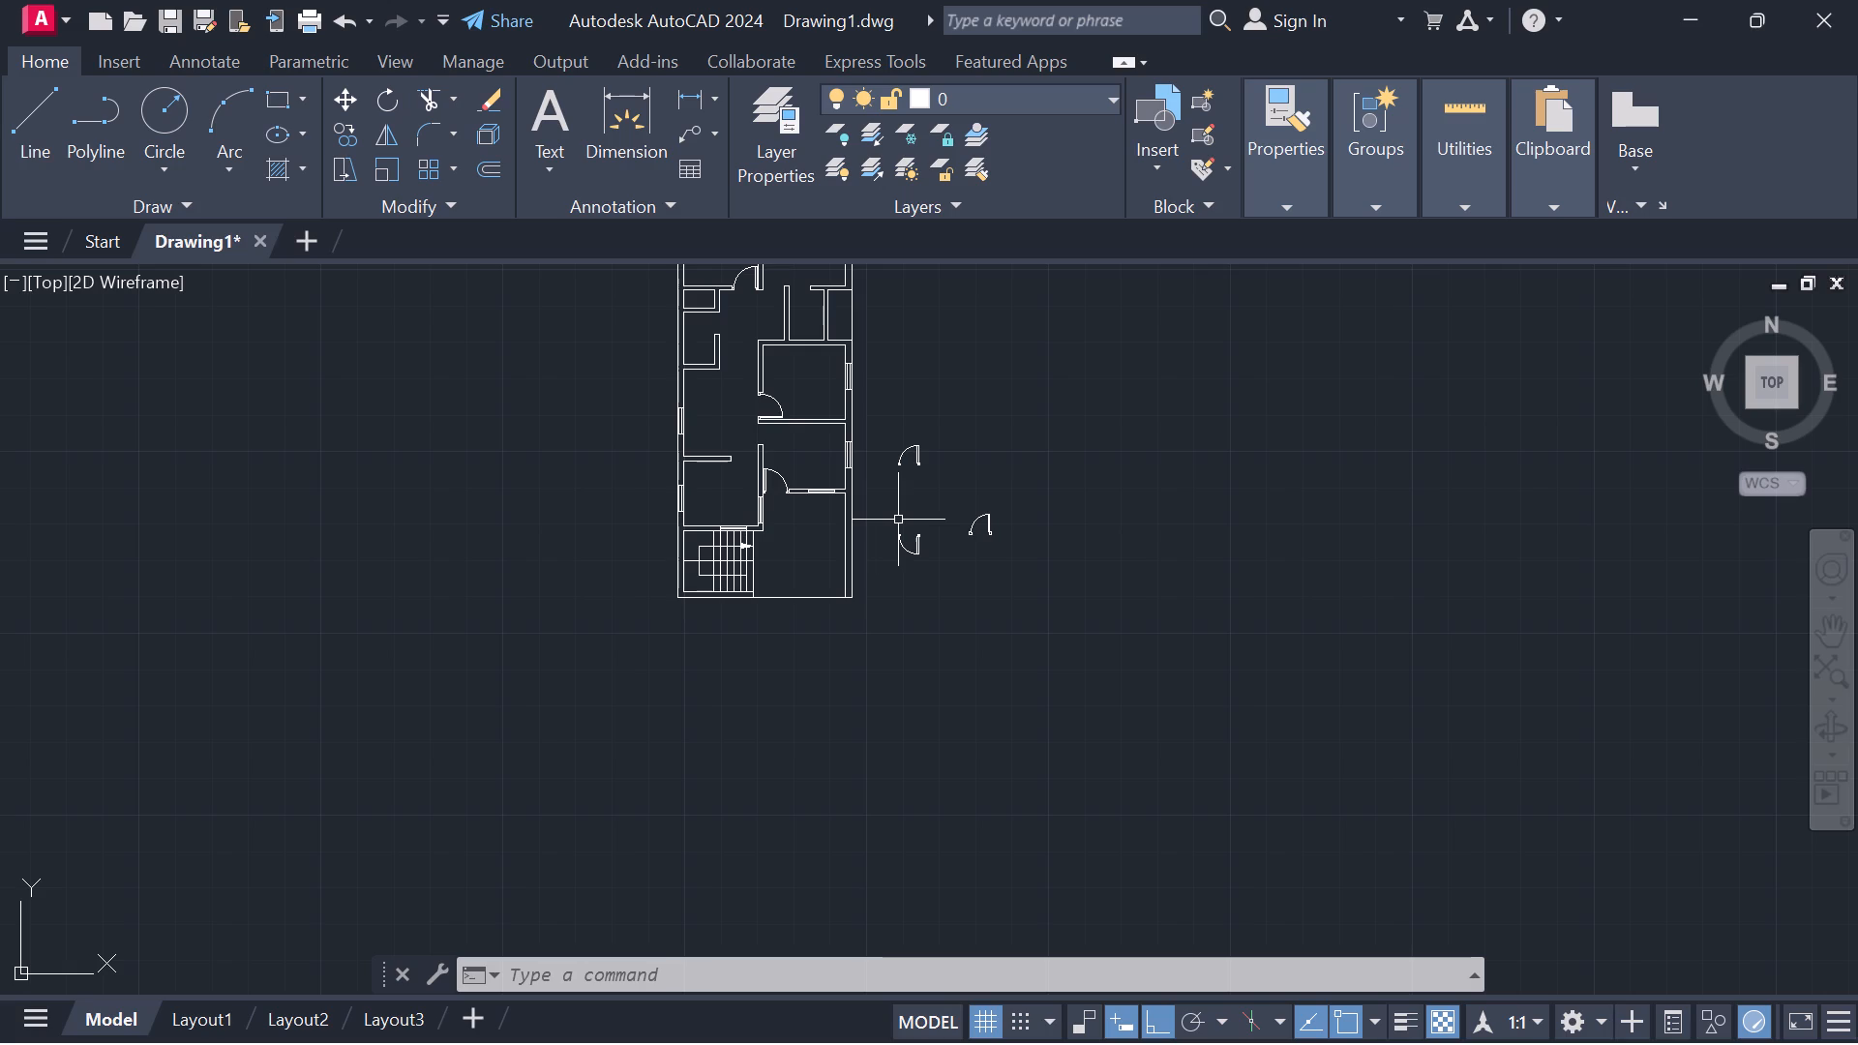
pyautogui.moveTo(898, 520); pyautogui.dragTo(933, 533)
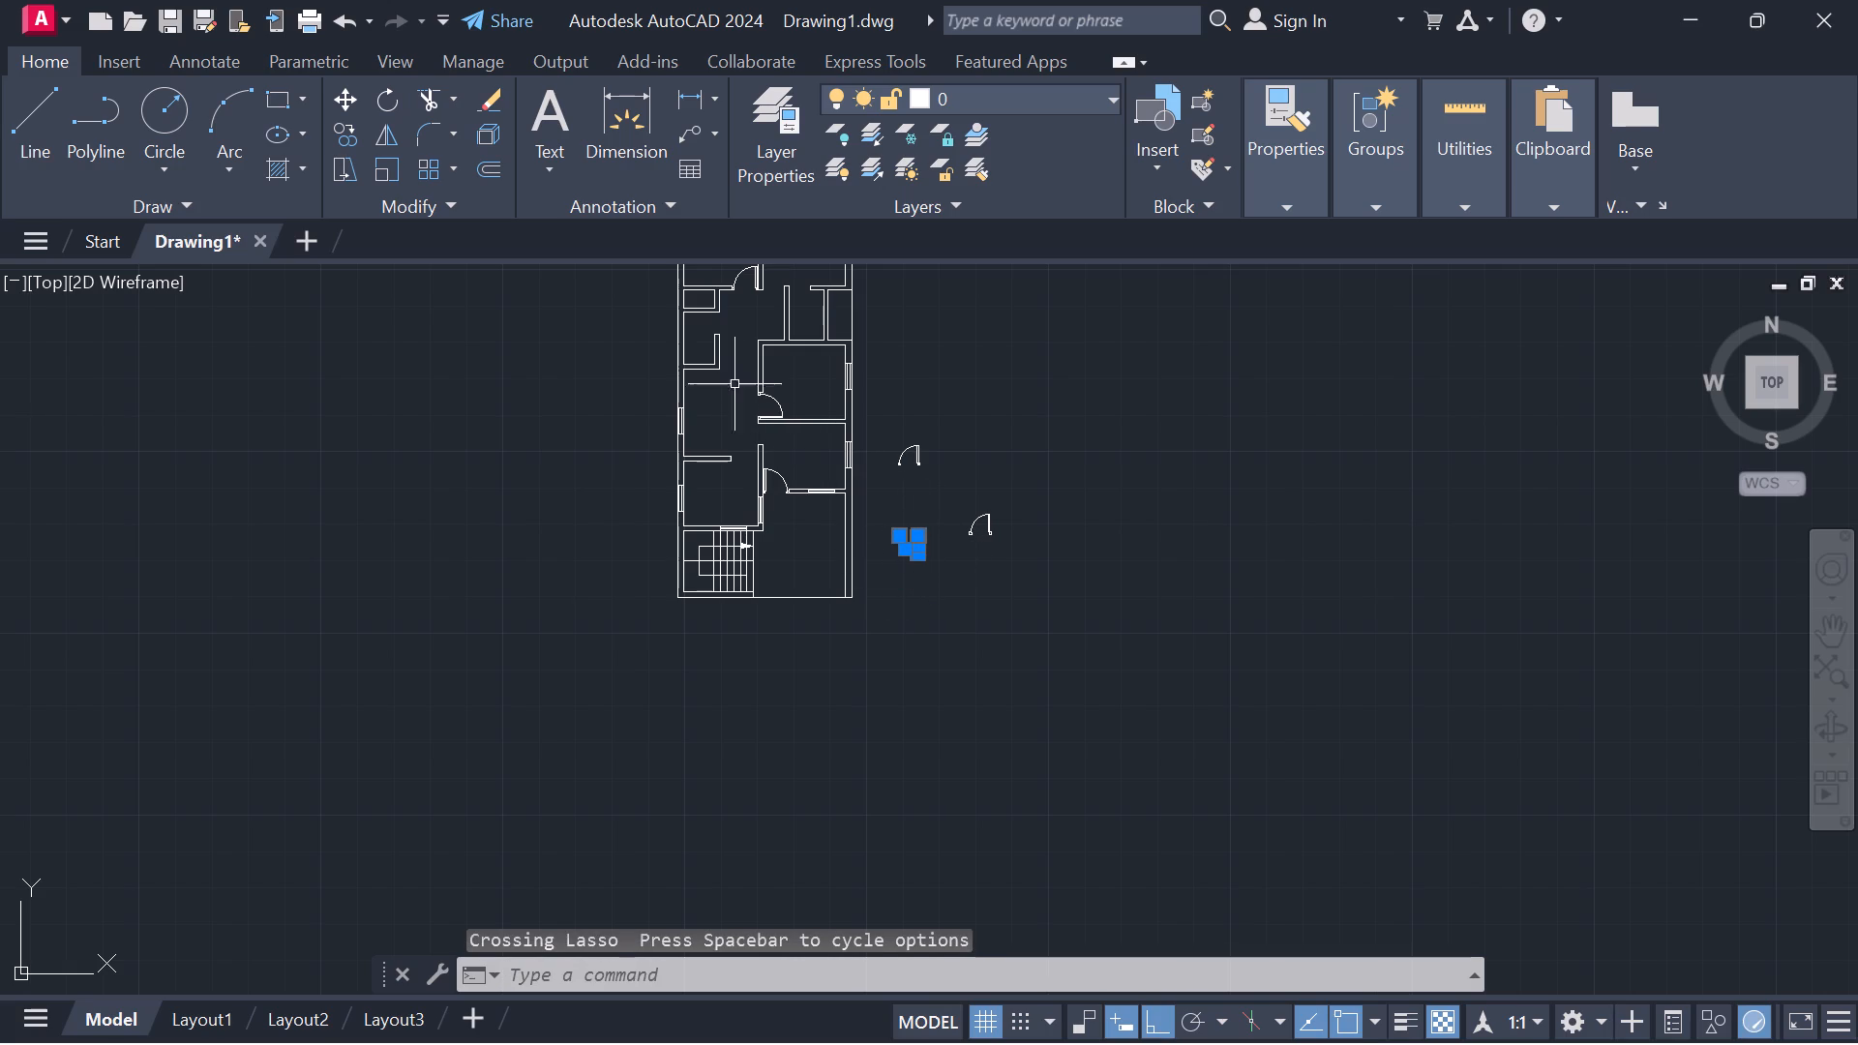
pyautogui.click(345, 101)
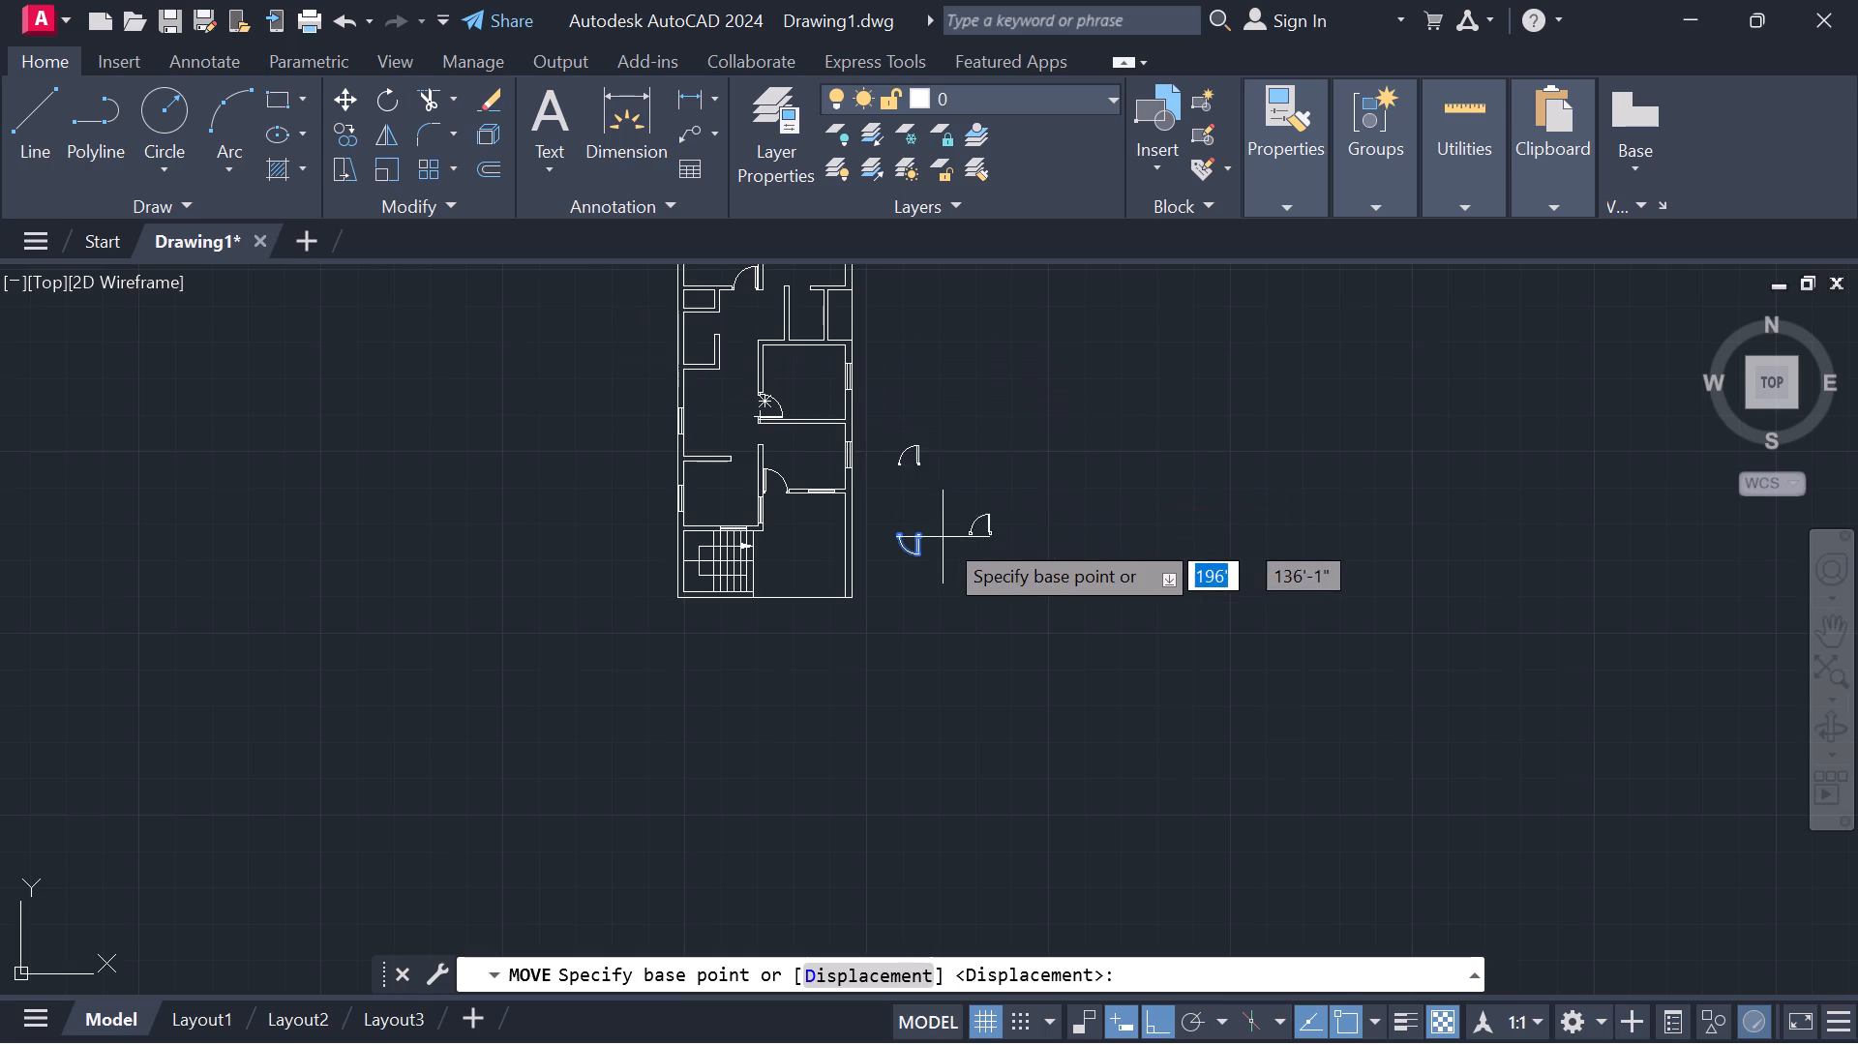
pyautogui.scroll(3, 943, 537)
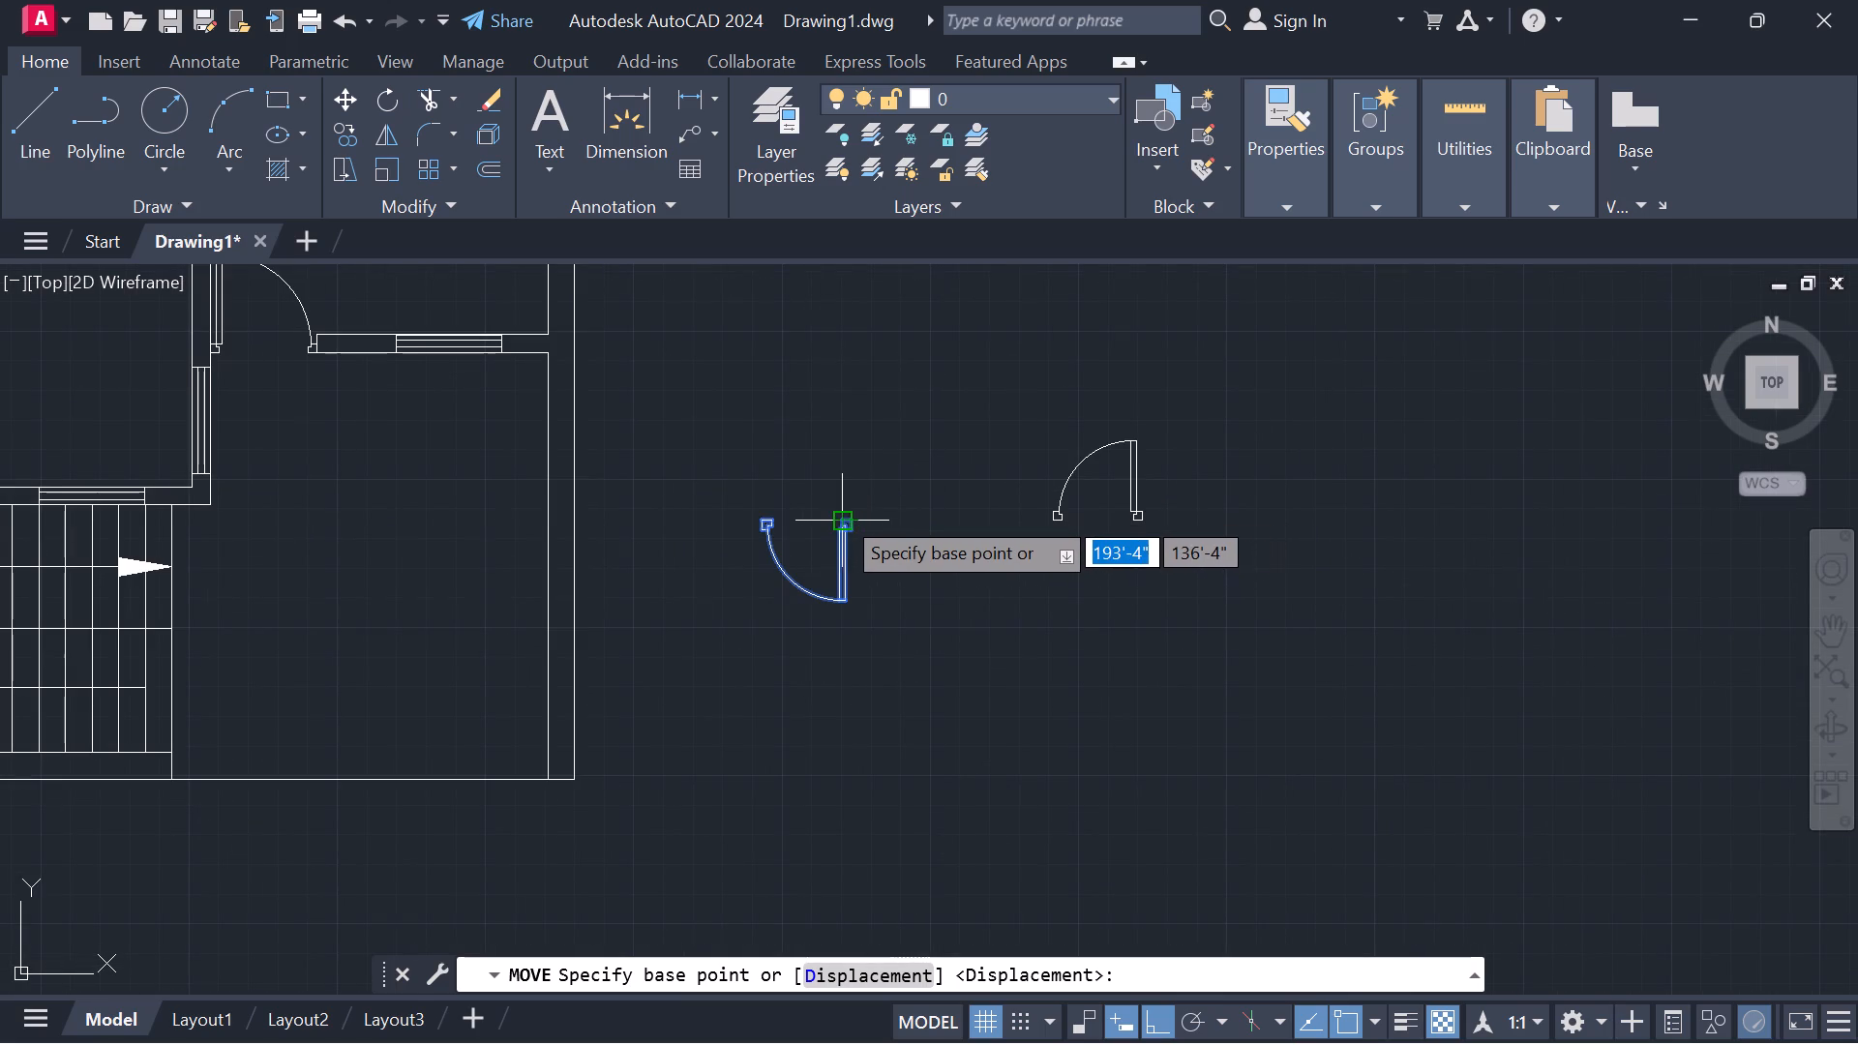
pyautogui.scroll(3, 838, 512)
pyautogui.click(873, 551)
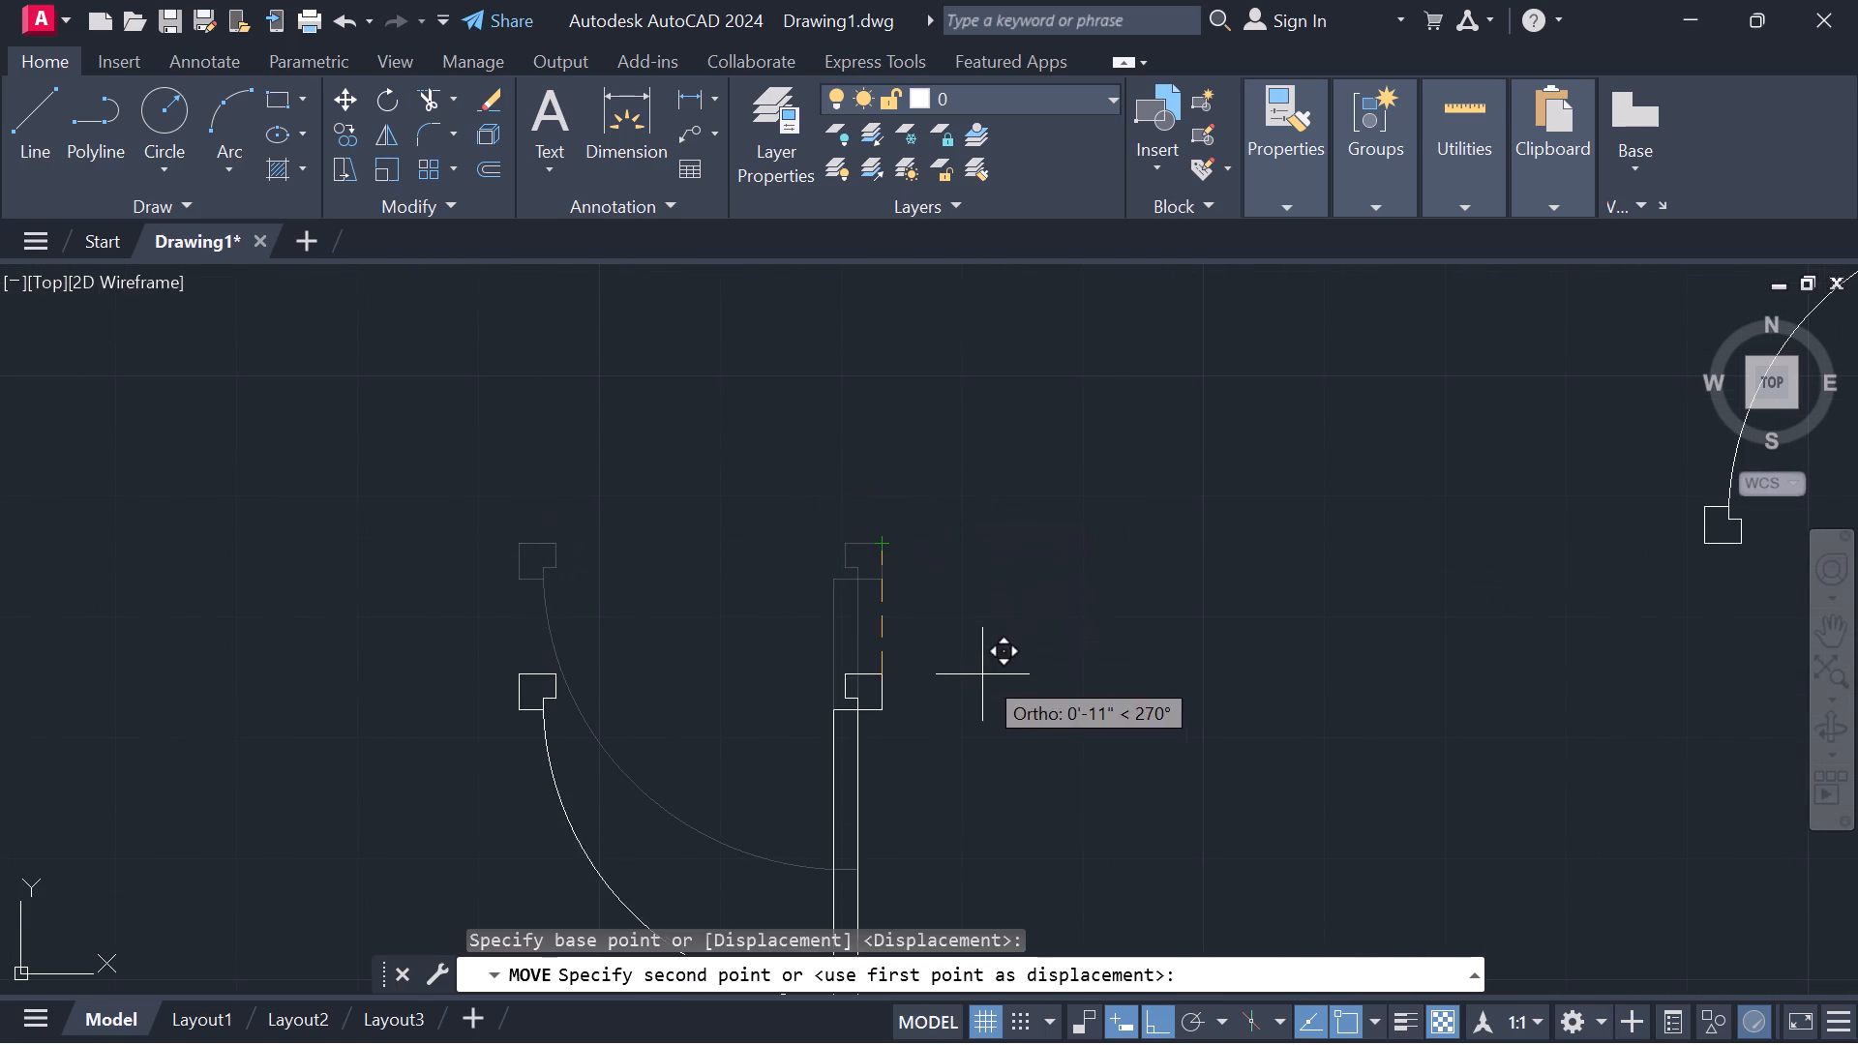
pyautogui.click(1111, 617)
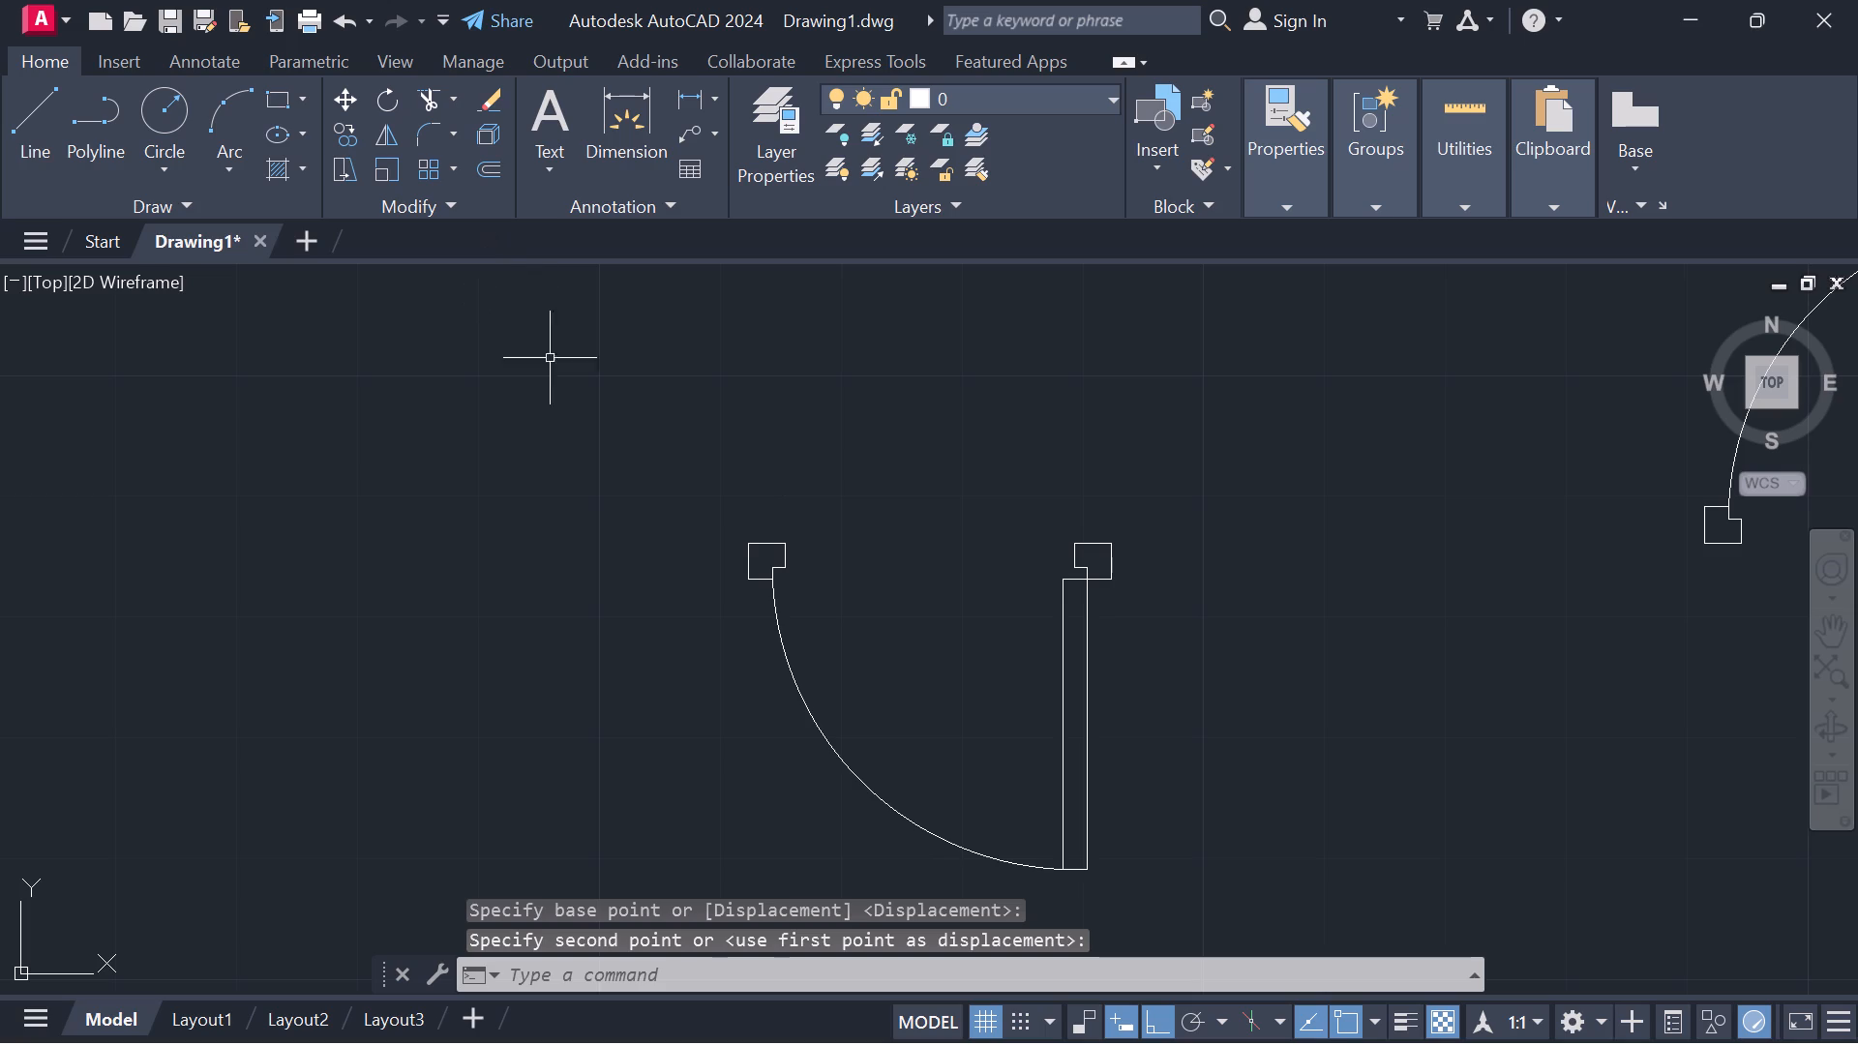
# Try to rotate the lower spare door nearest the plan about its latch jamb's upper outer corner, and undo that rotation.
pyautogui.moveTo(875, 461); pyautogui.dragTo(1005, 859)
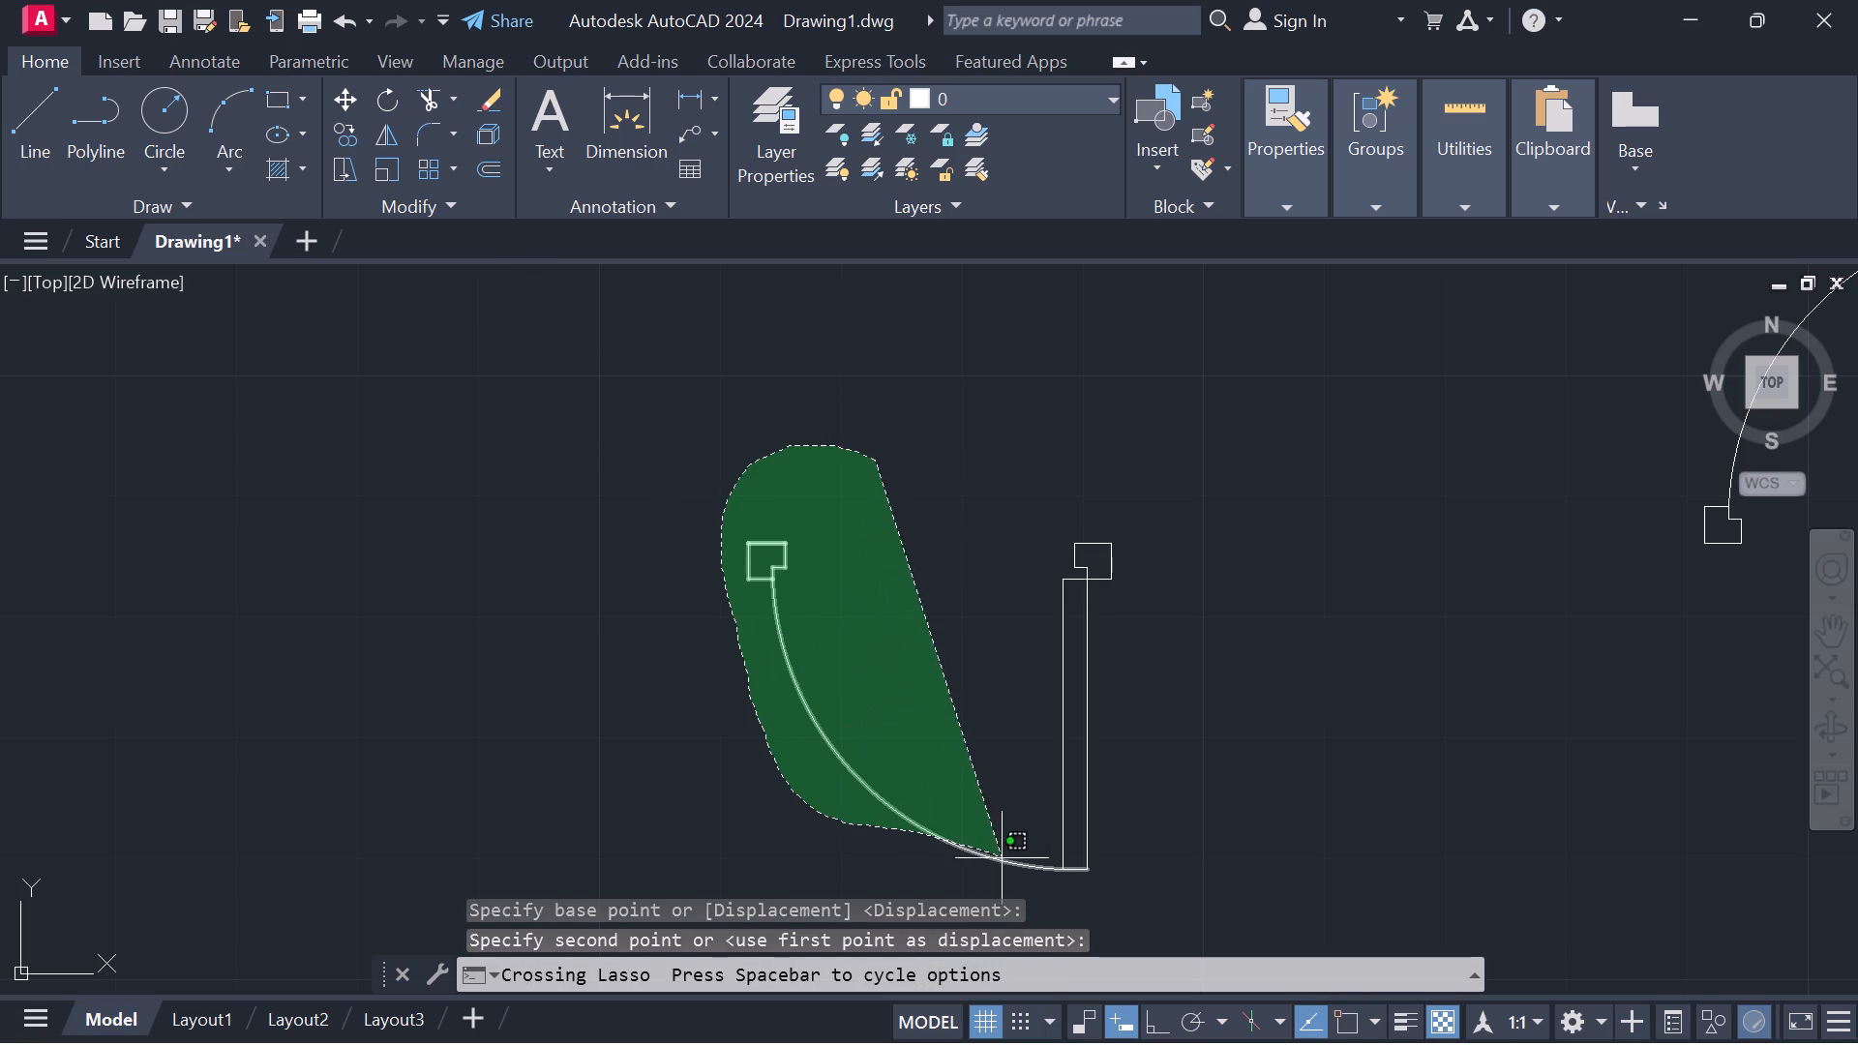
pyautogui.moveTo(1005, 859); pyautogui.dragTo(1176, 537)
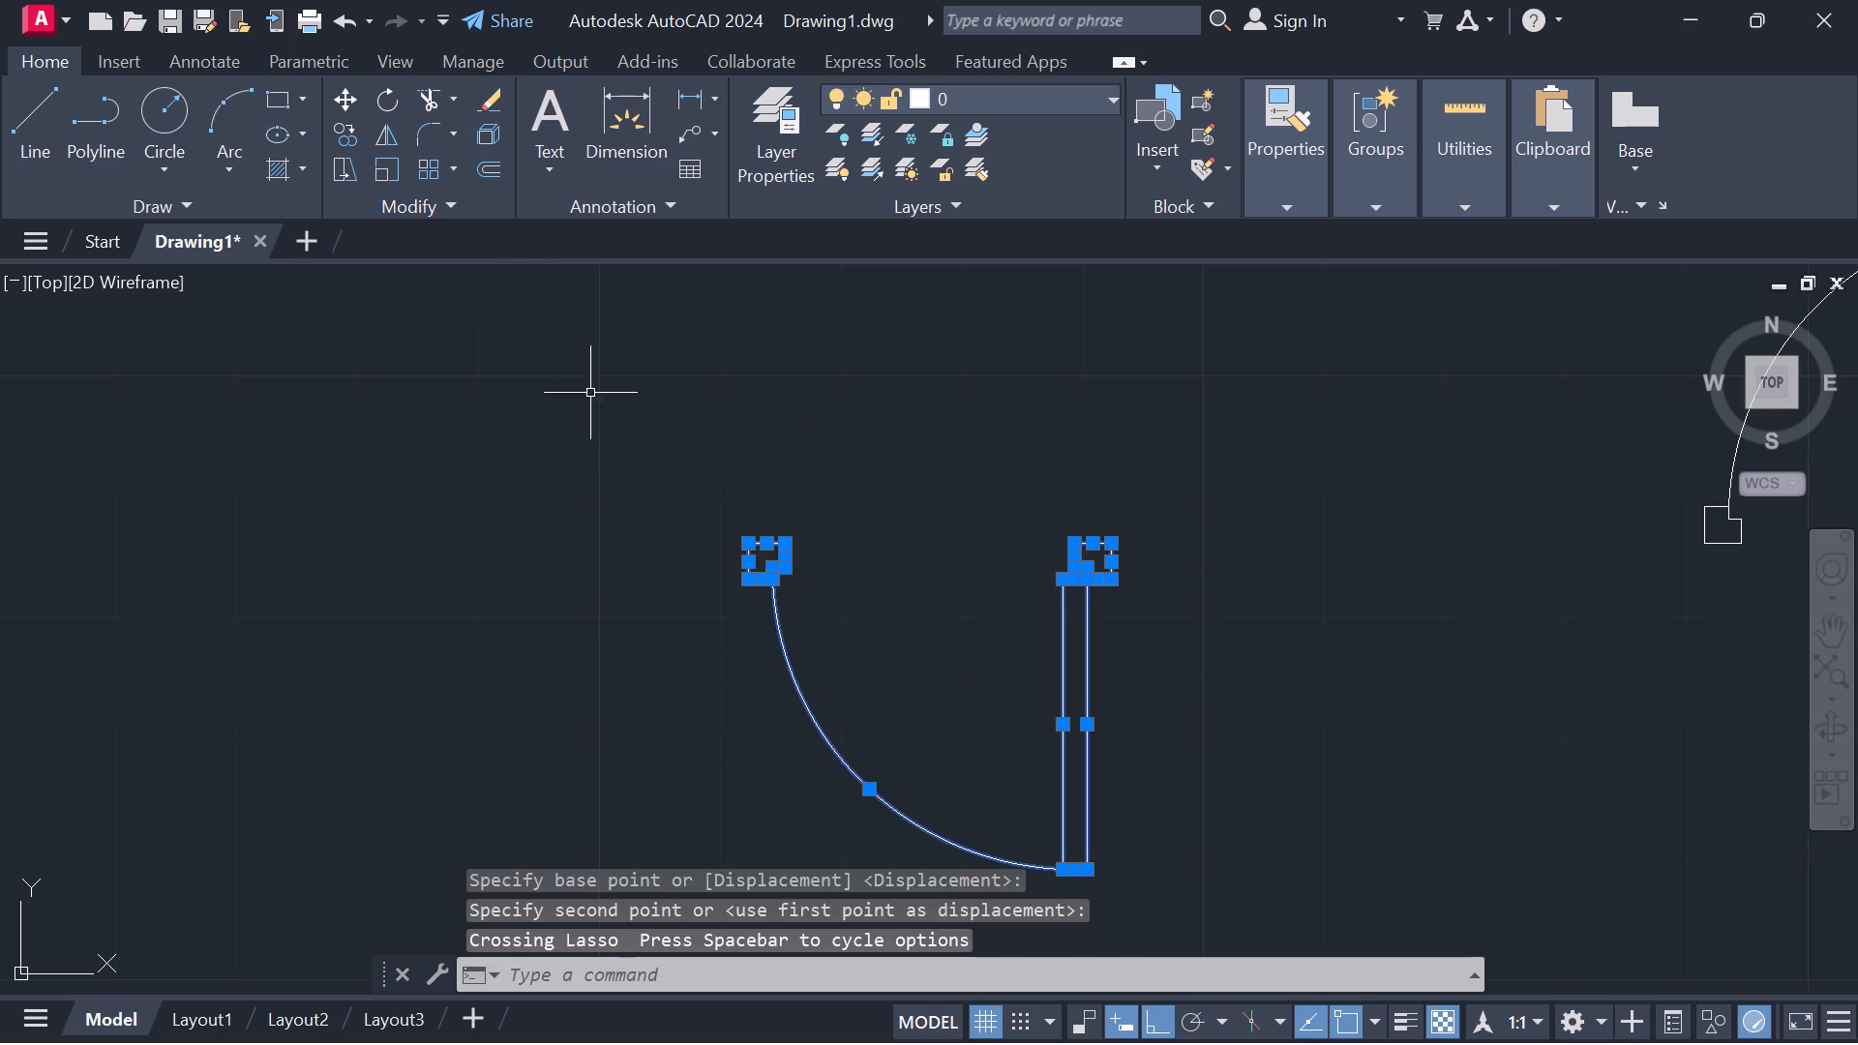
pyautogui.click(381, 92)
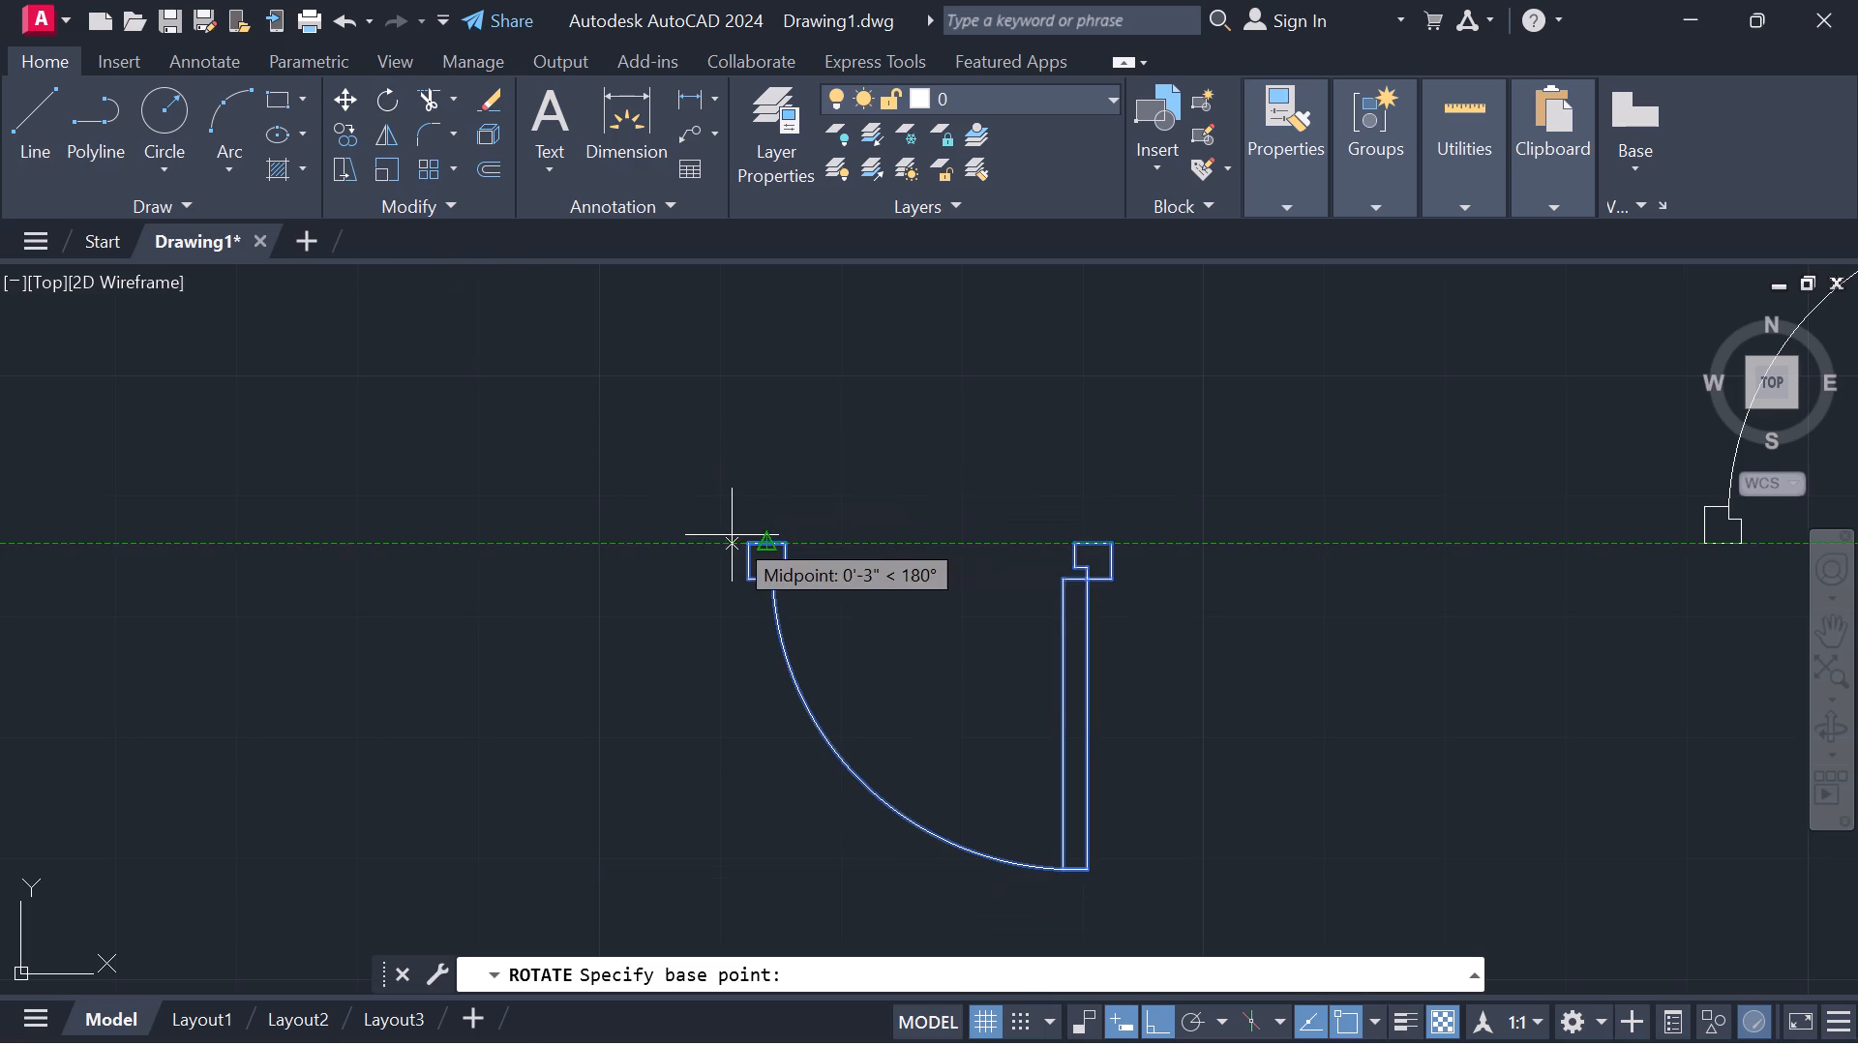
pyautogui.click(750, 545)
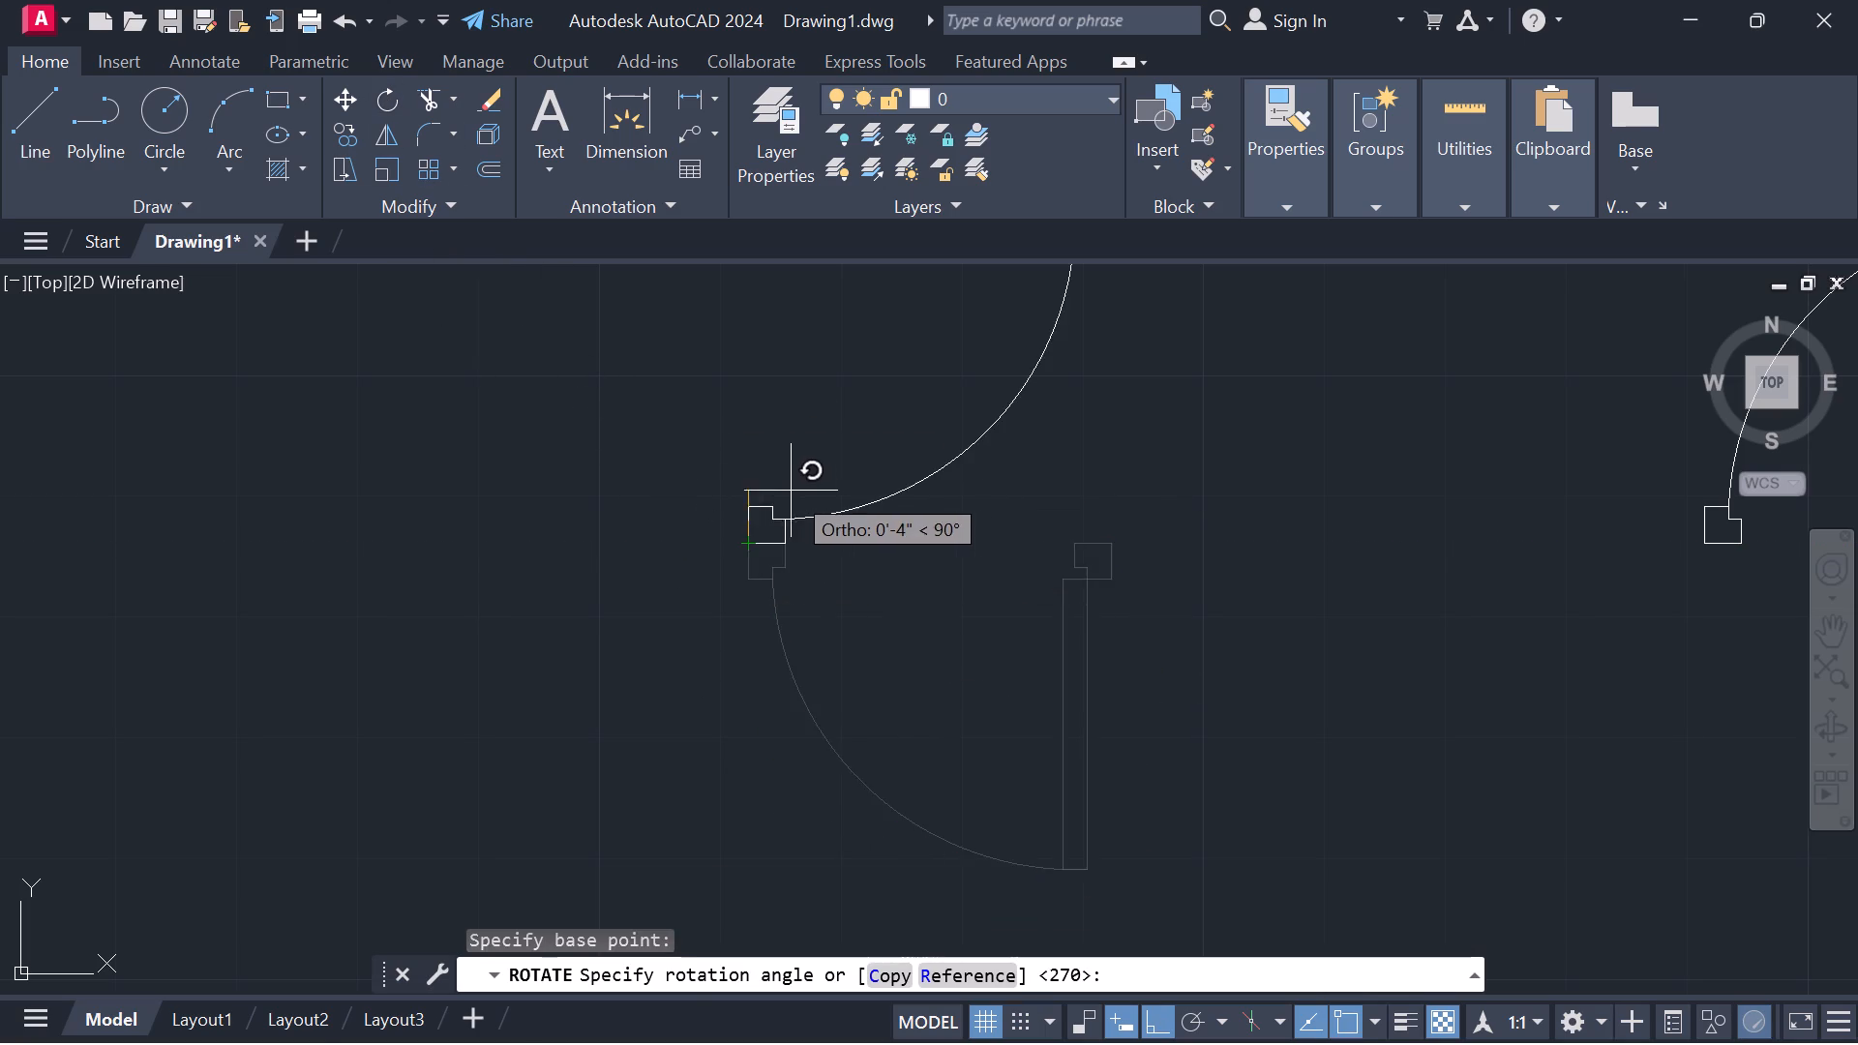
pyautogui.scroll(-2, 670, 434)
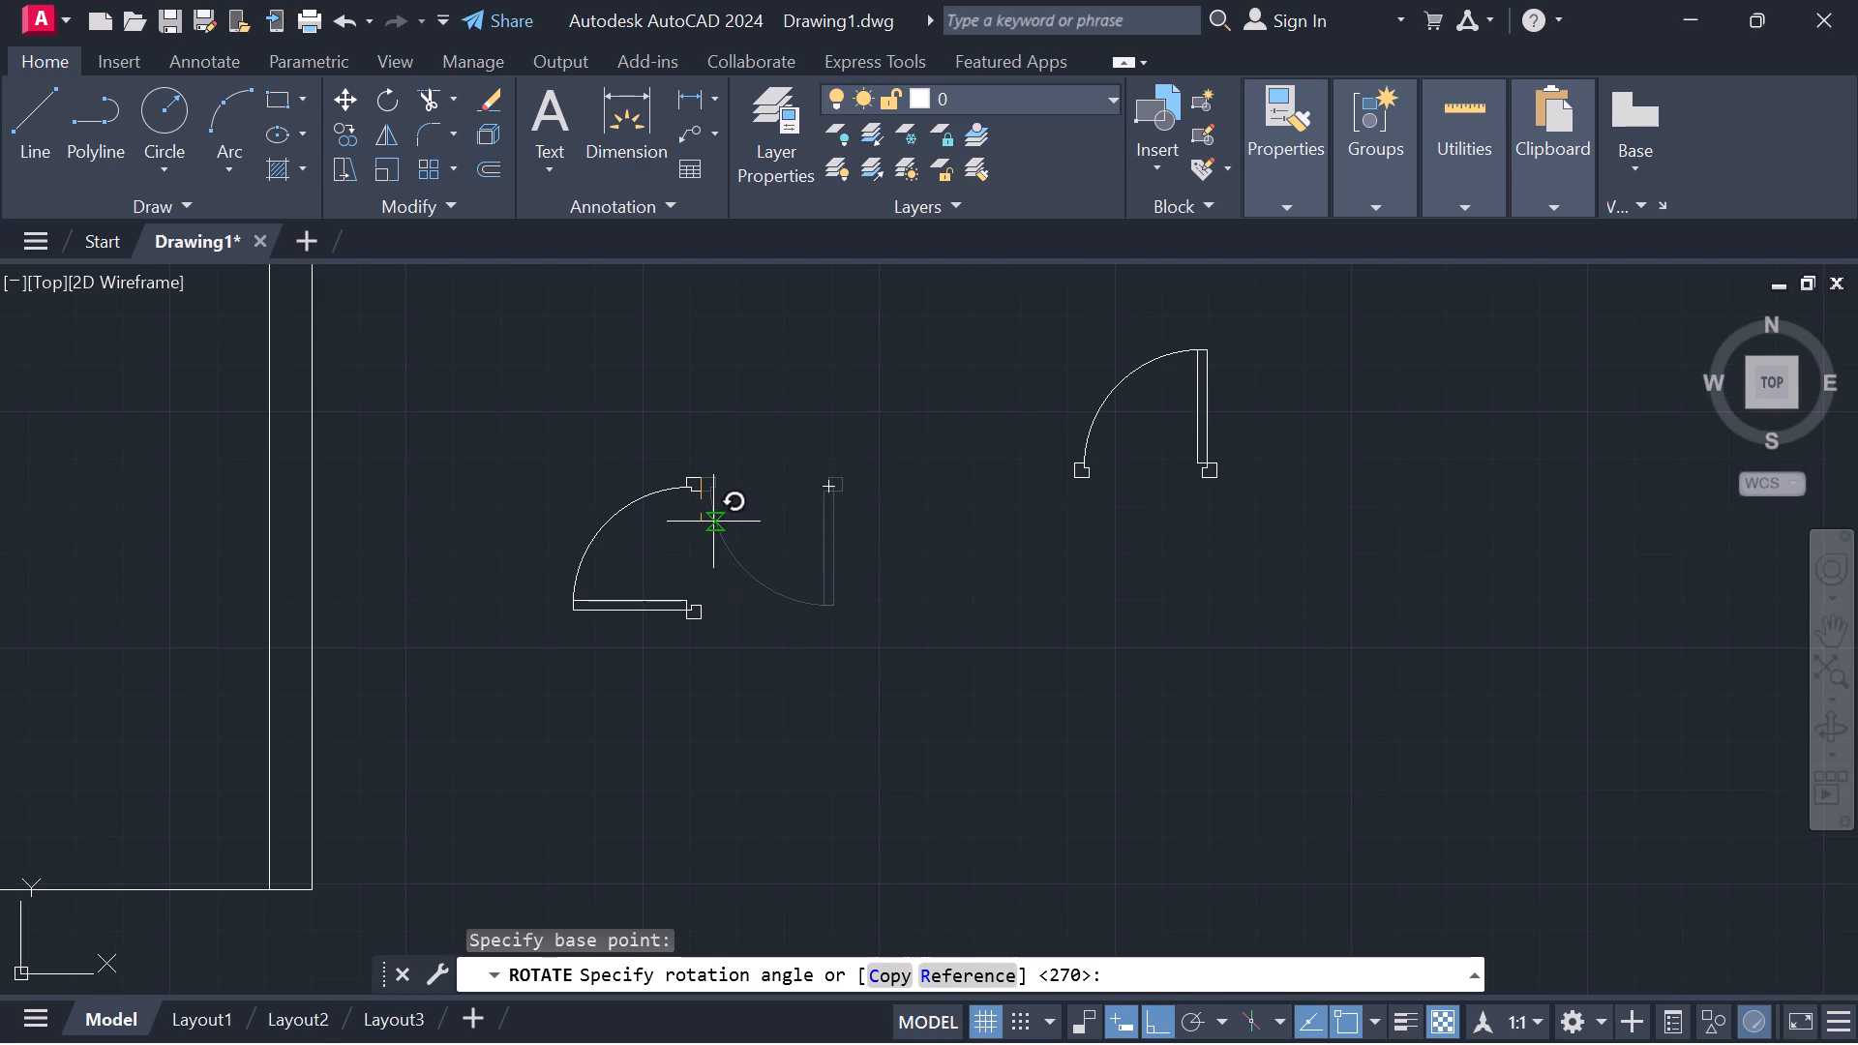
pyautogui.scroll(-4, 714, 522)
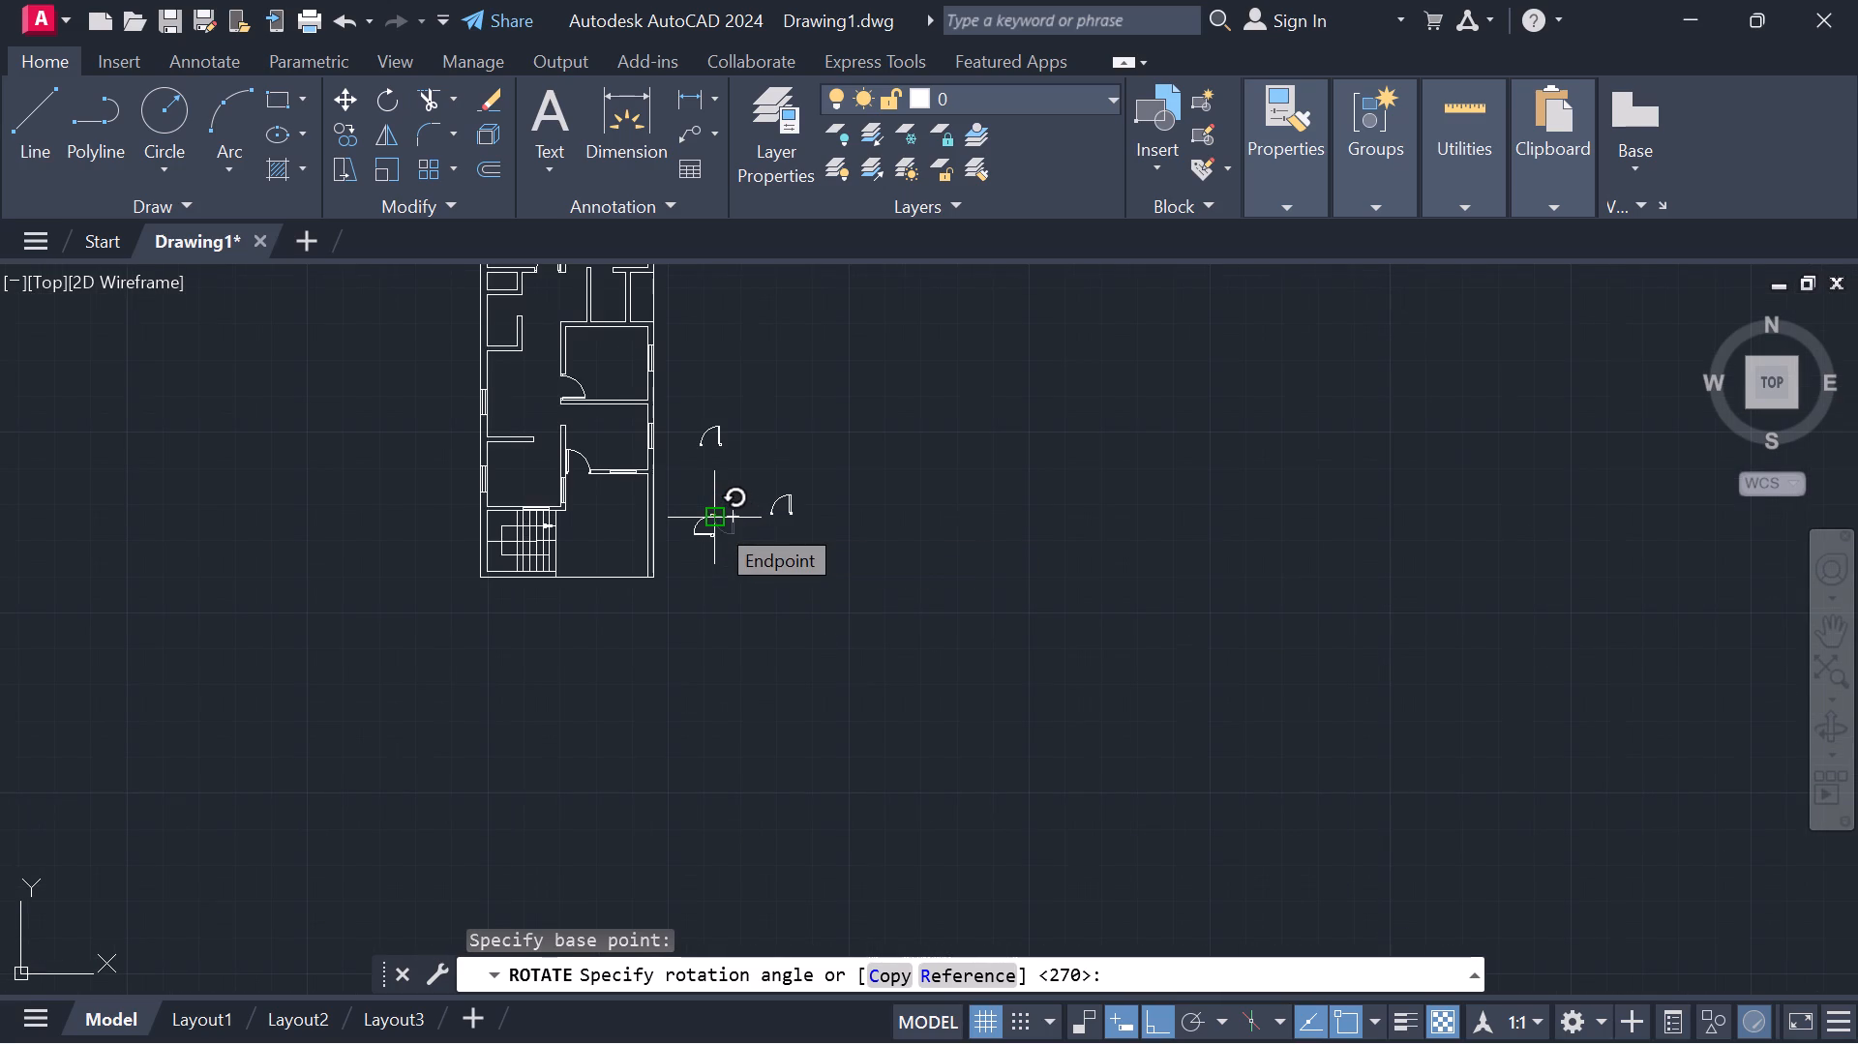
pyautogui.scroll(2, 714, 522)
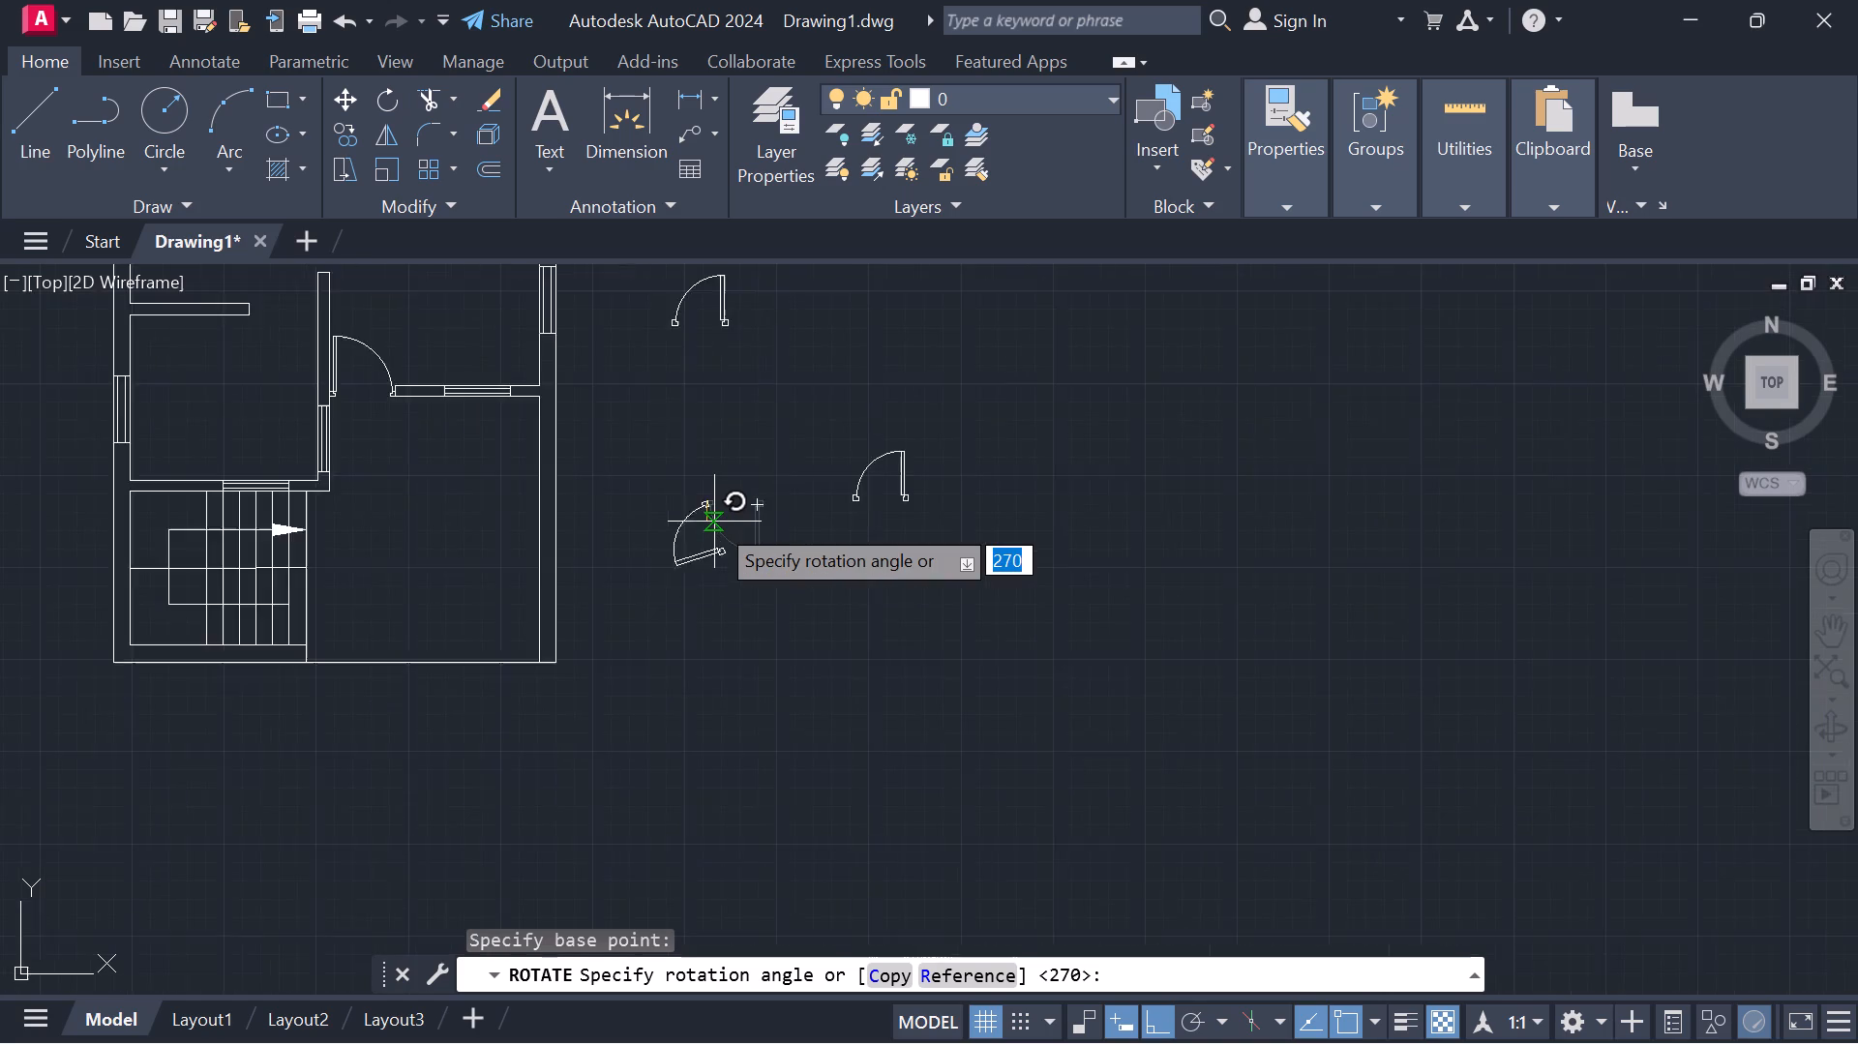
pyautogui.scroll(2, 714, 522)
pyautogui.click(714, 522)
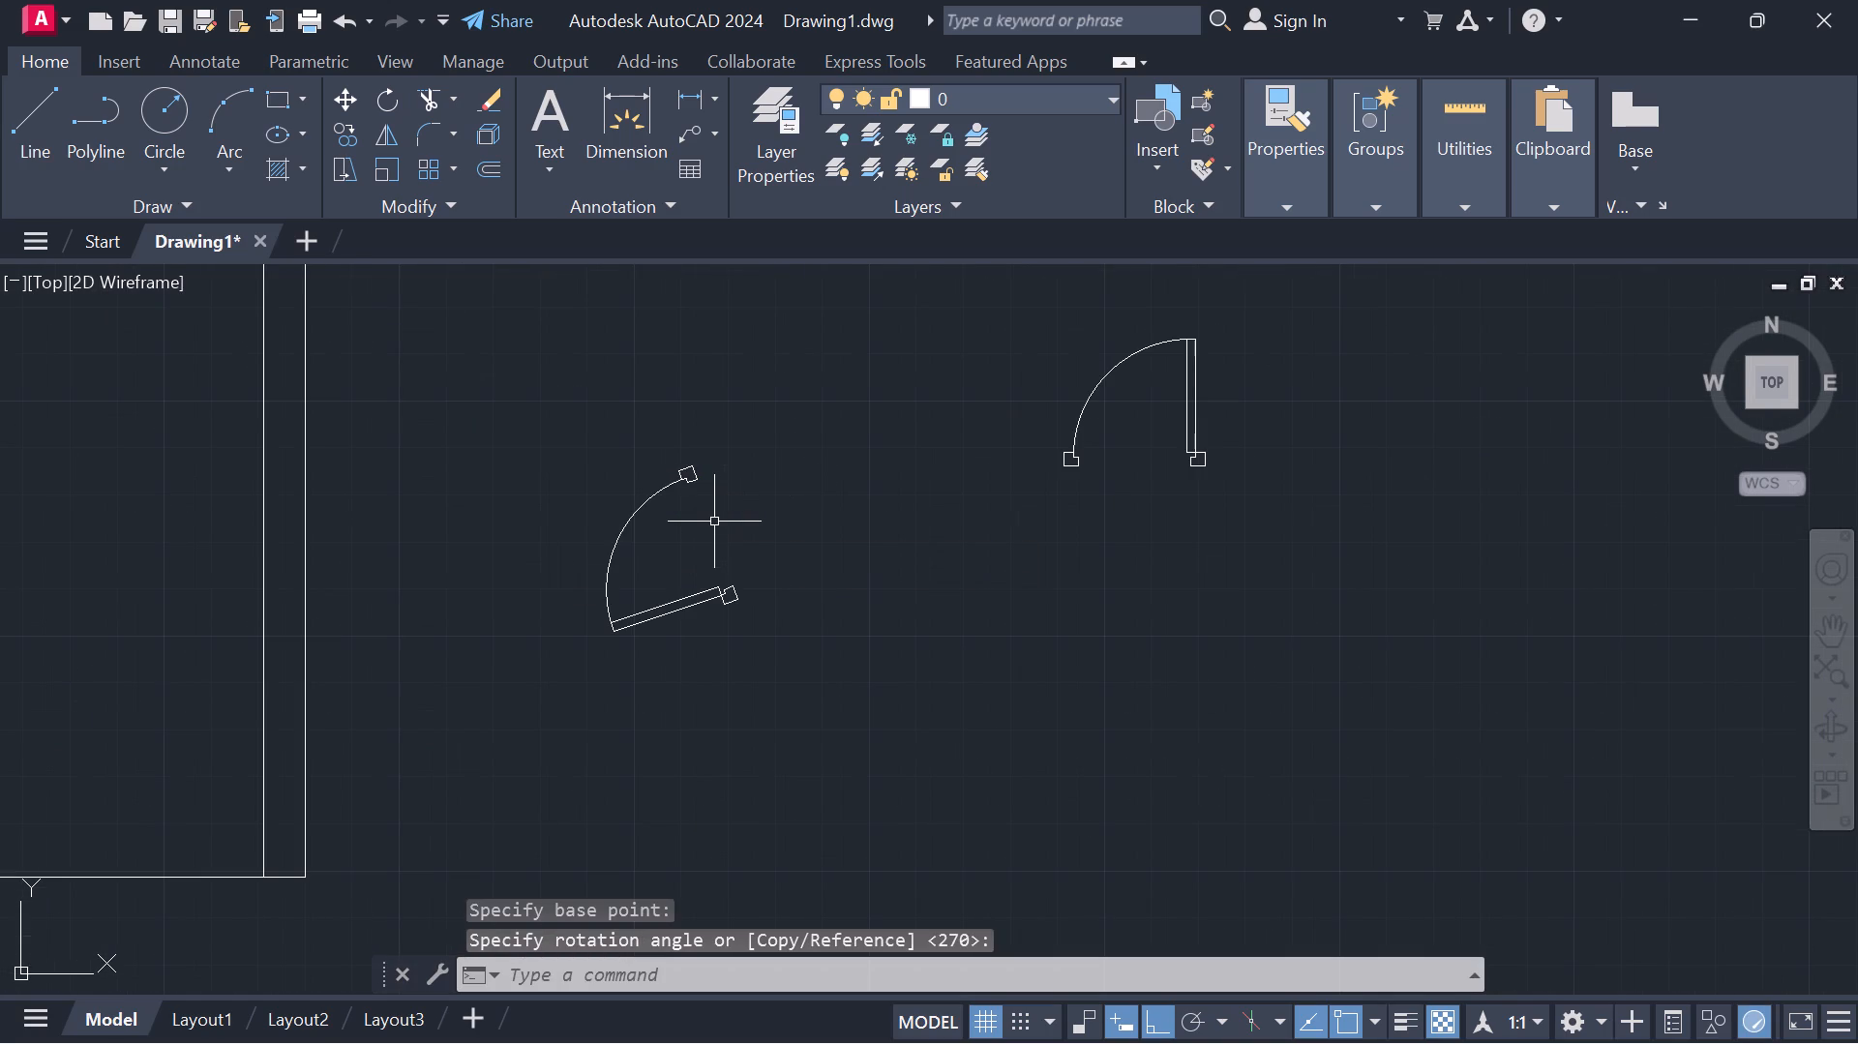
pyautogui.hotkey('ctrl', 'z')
# Rotate the lower spare door nearest the plan by 270° about its latch jamb's upper outer corner, with Ortho on.
pyautogui.click(387, 103)
pyautogui.moveTo(734, 464); pyautogui.dragTo(1018, 936)
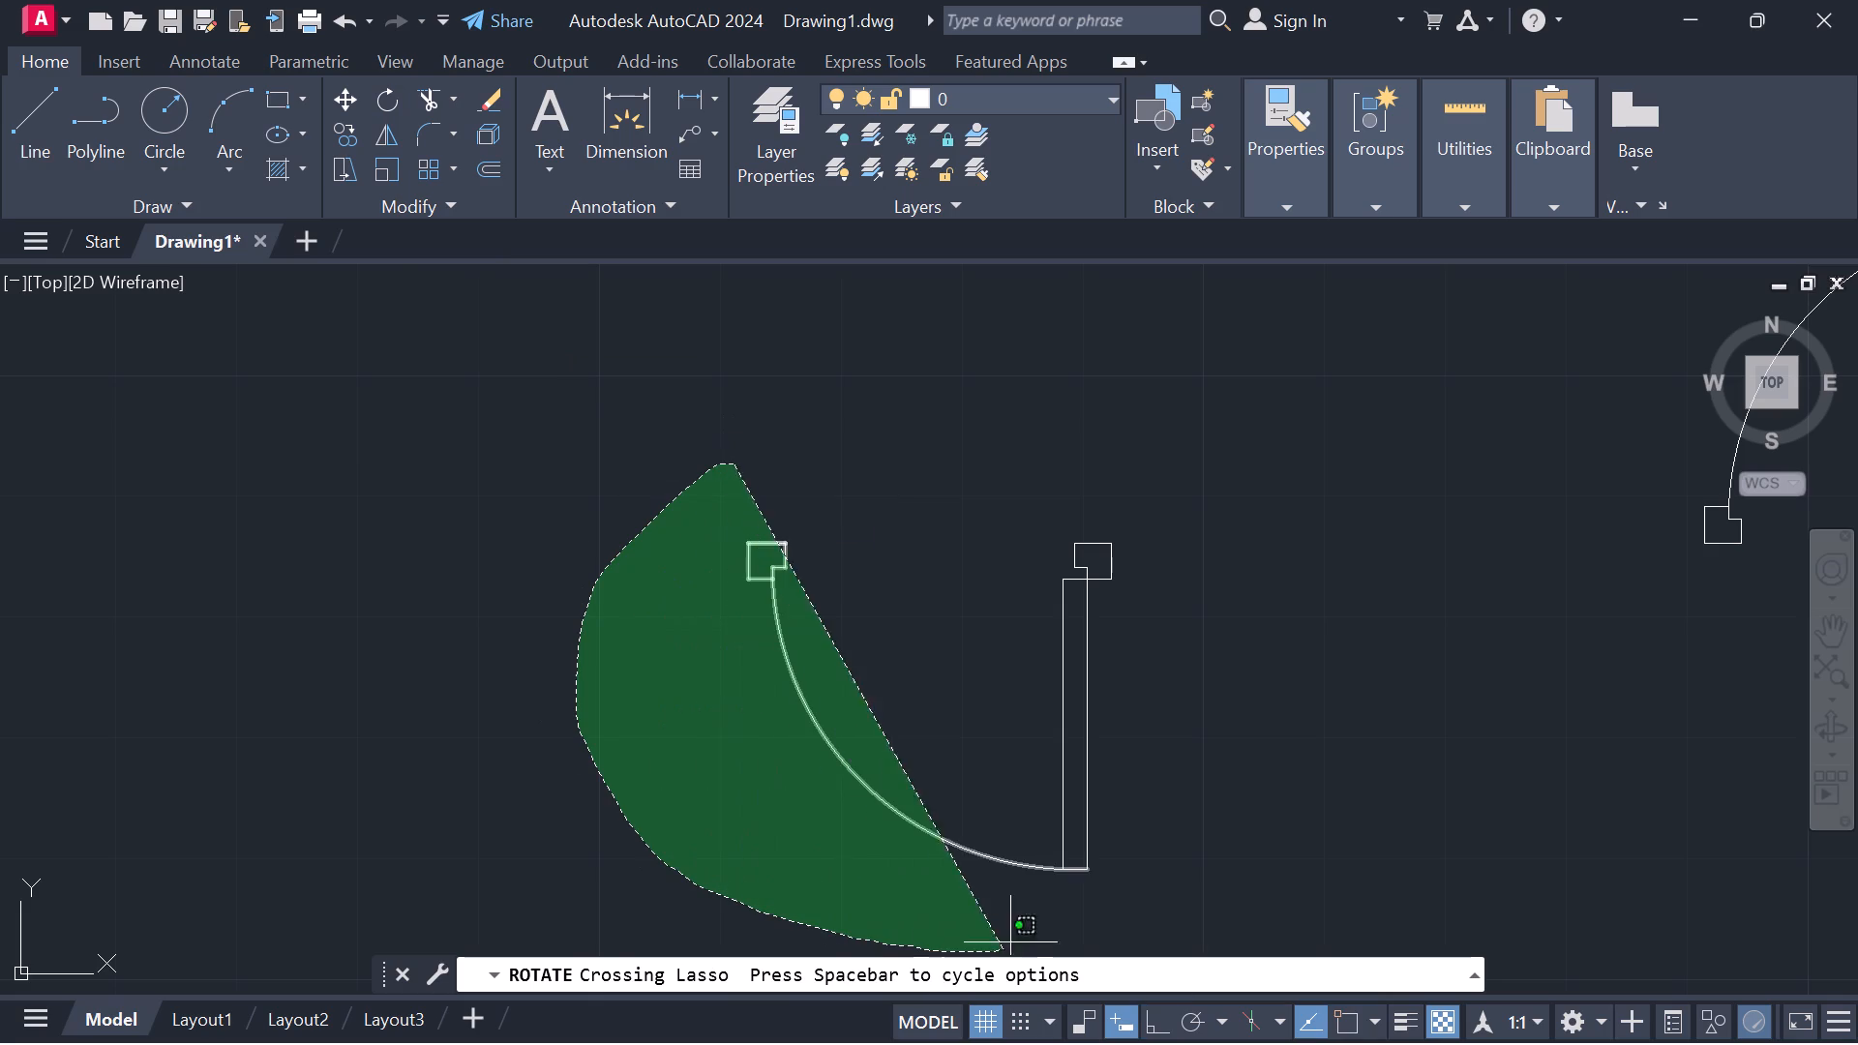
pyautogui.moveTo(1018, 936); pyautogui.dragTo(1184, 477)
pyautogui.rightClick(1181, 463)
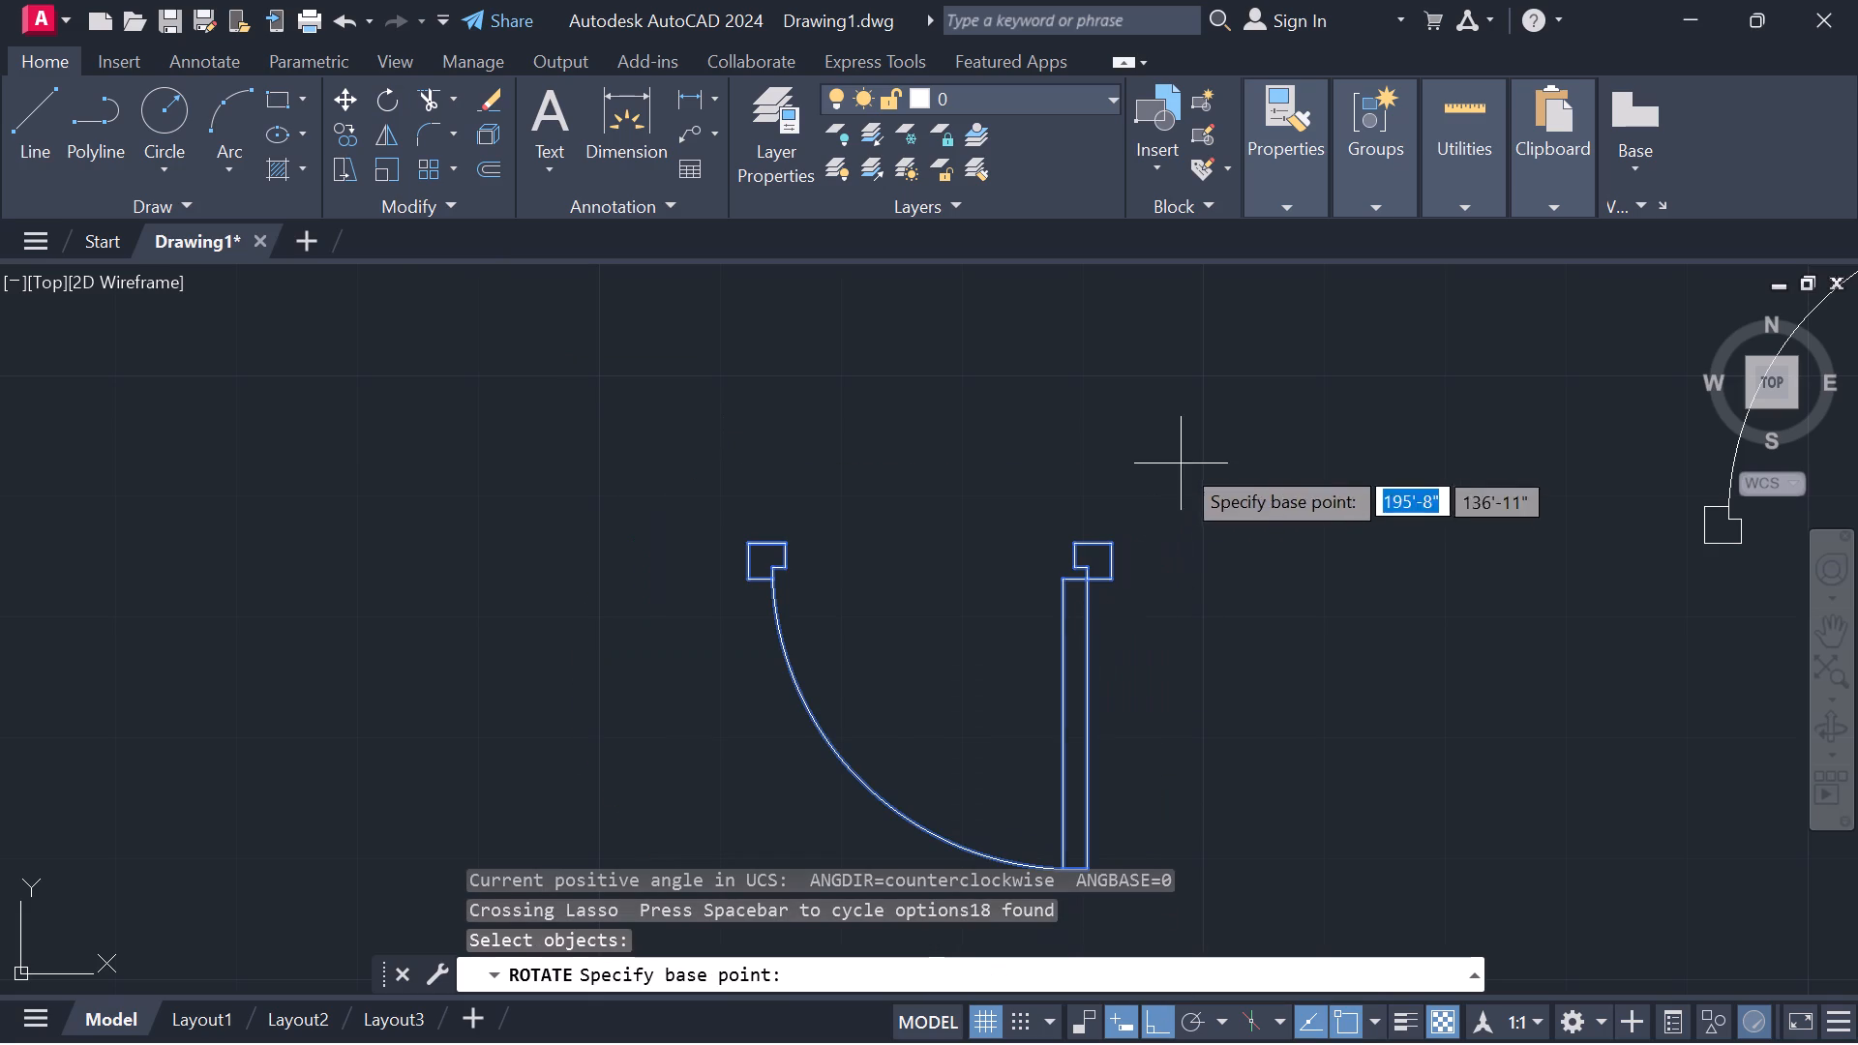
pyautogui.click(754, 541)
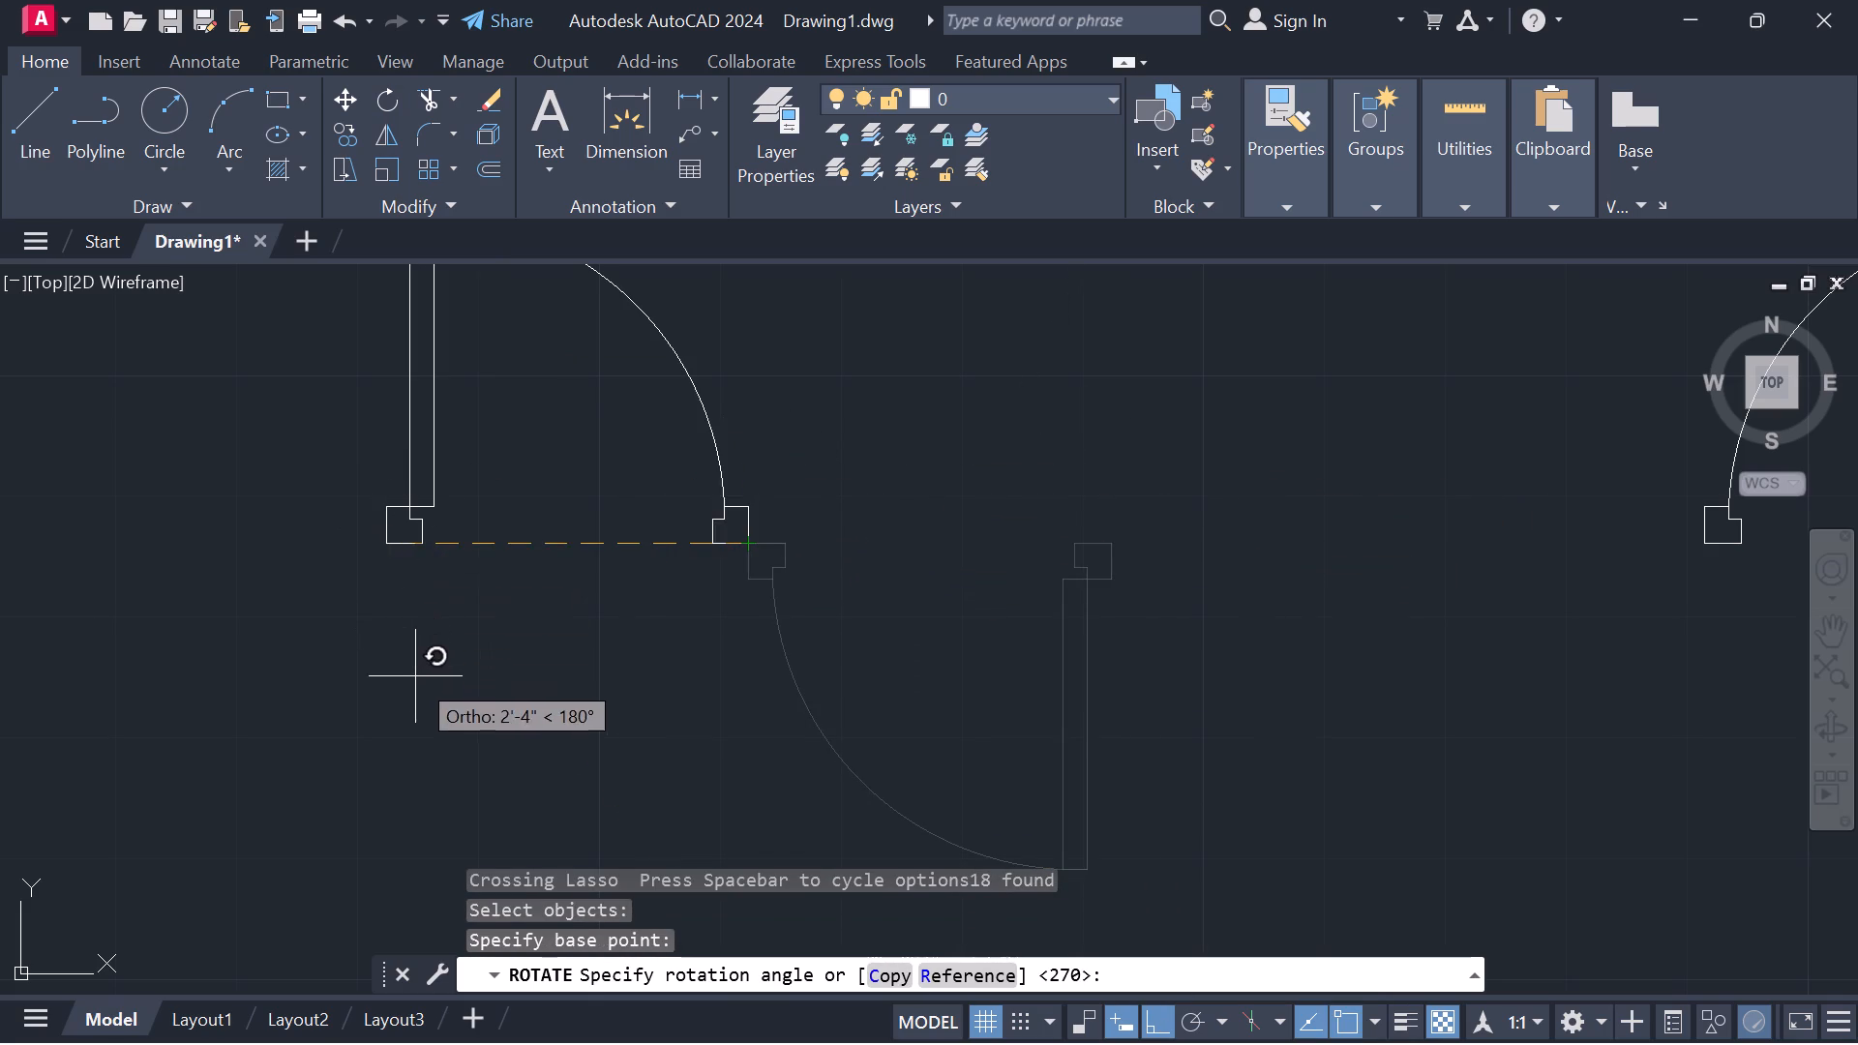
pyautogui.click(649, 731)
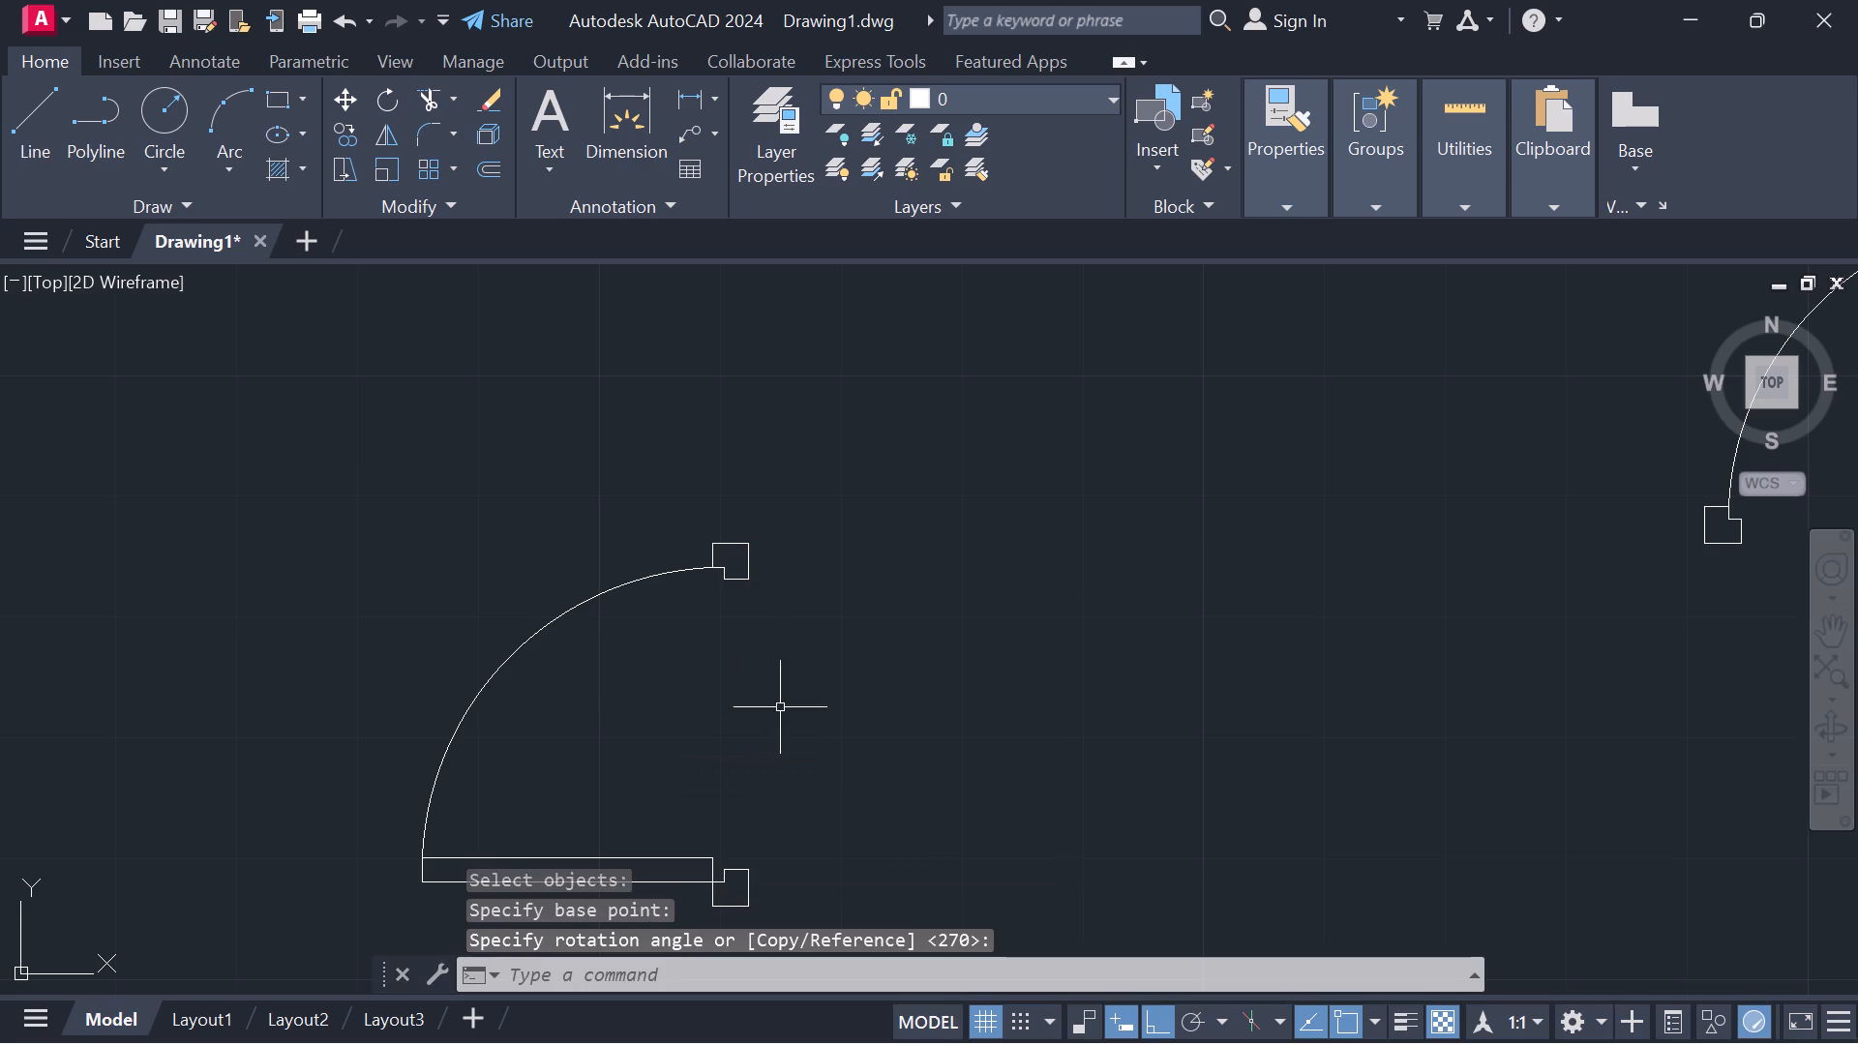
# Mirror the upper spare door across a vertical line through its hinge jamb's lower outer corner, erasing the source objects.
pyautogui.scroll(-4, 827, 695)
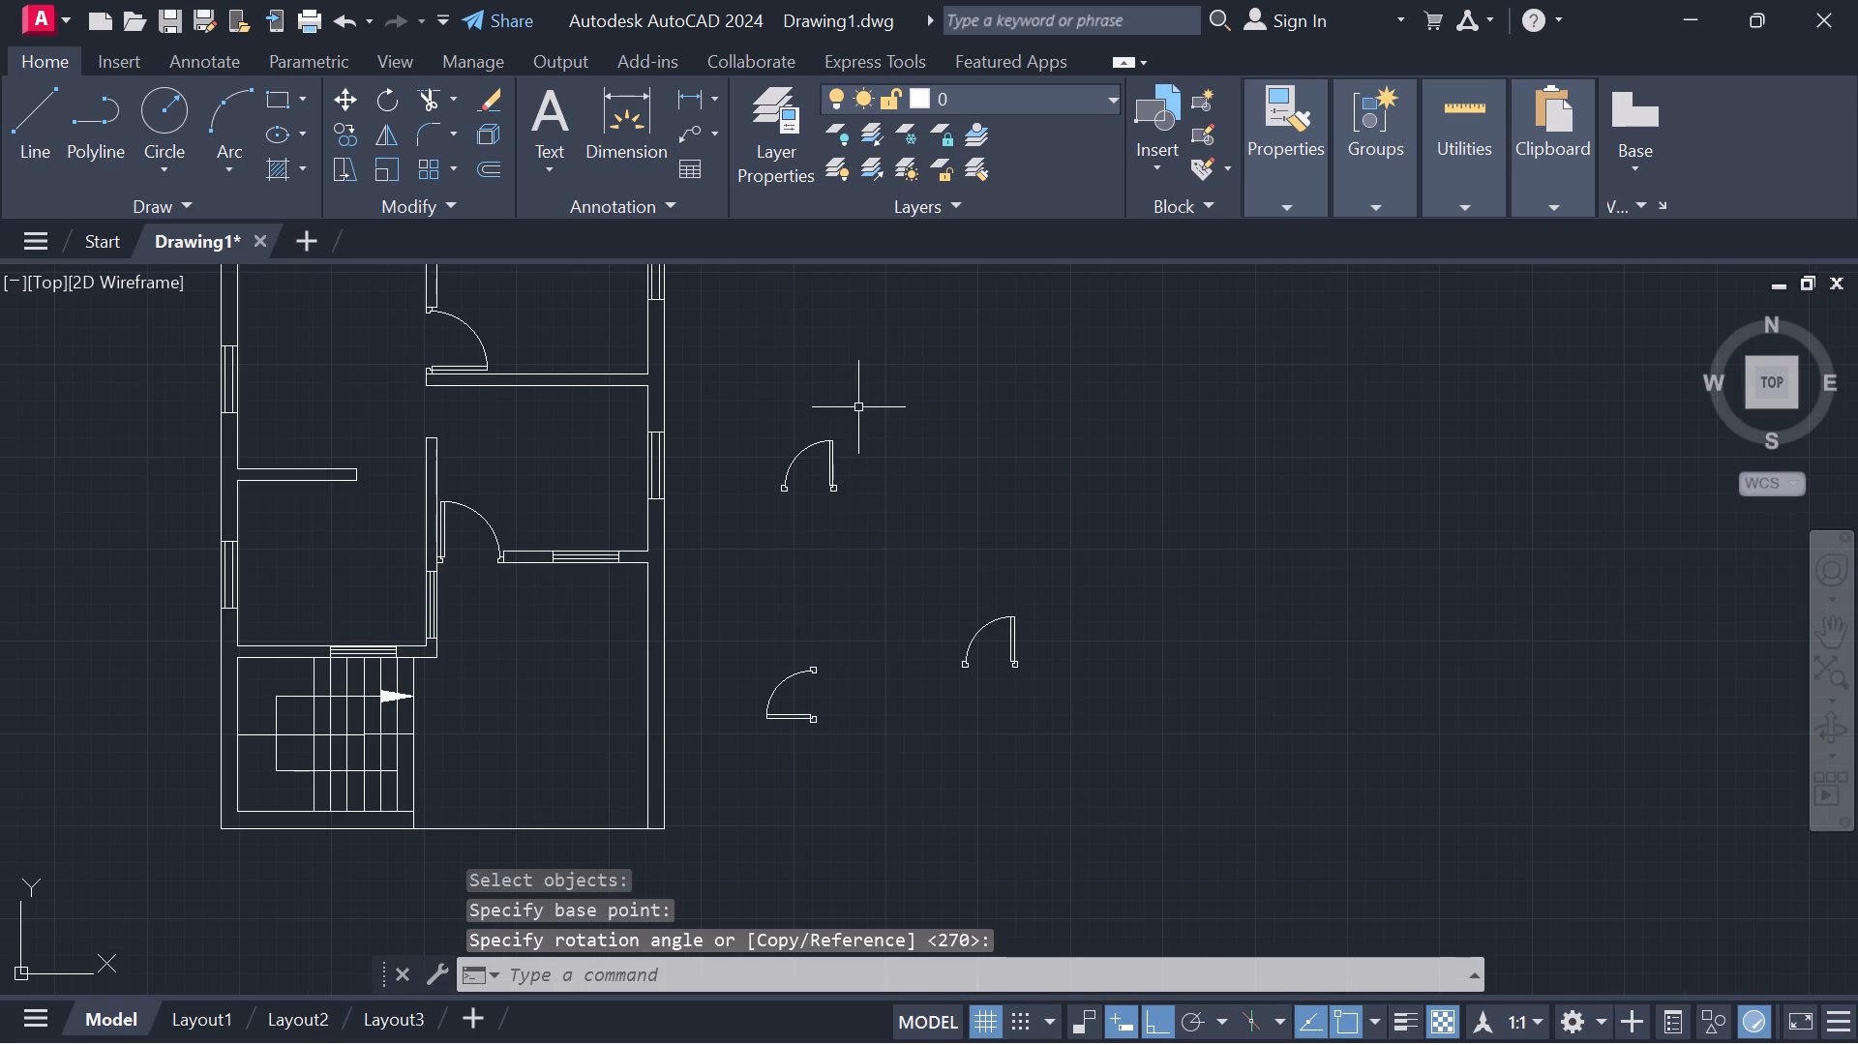
pyautogui.moveTo(858, 407); pyautogui.dragTo(851, 546)
pyautogui.scroll(-2, 828, 503)
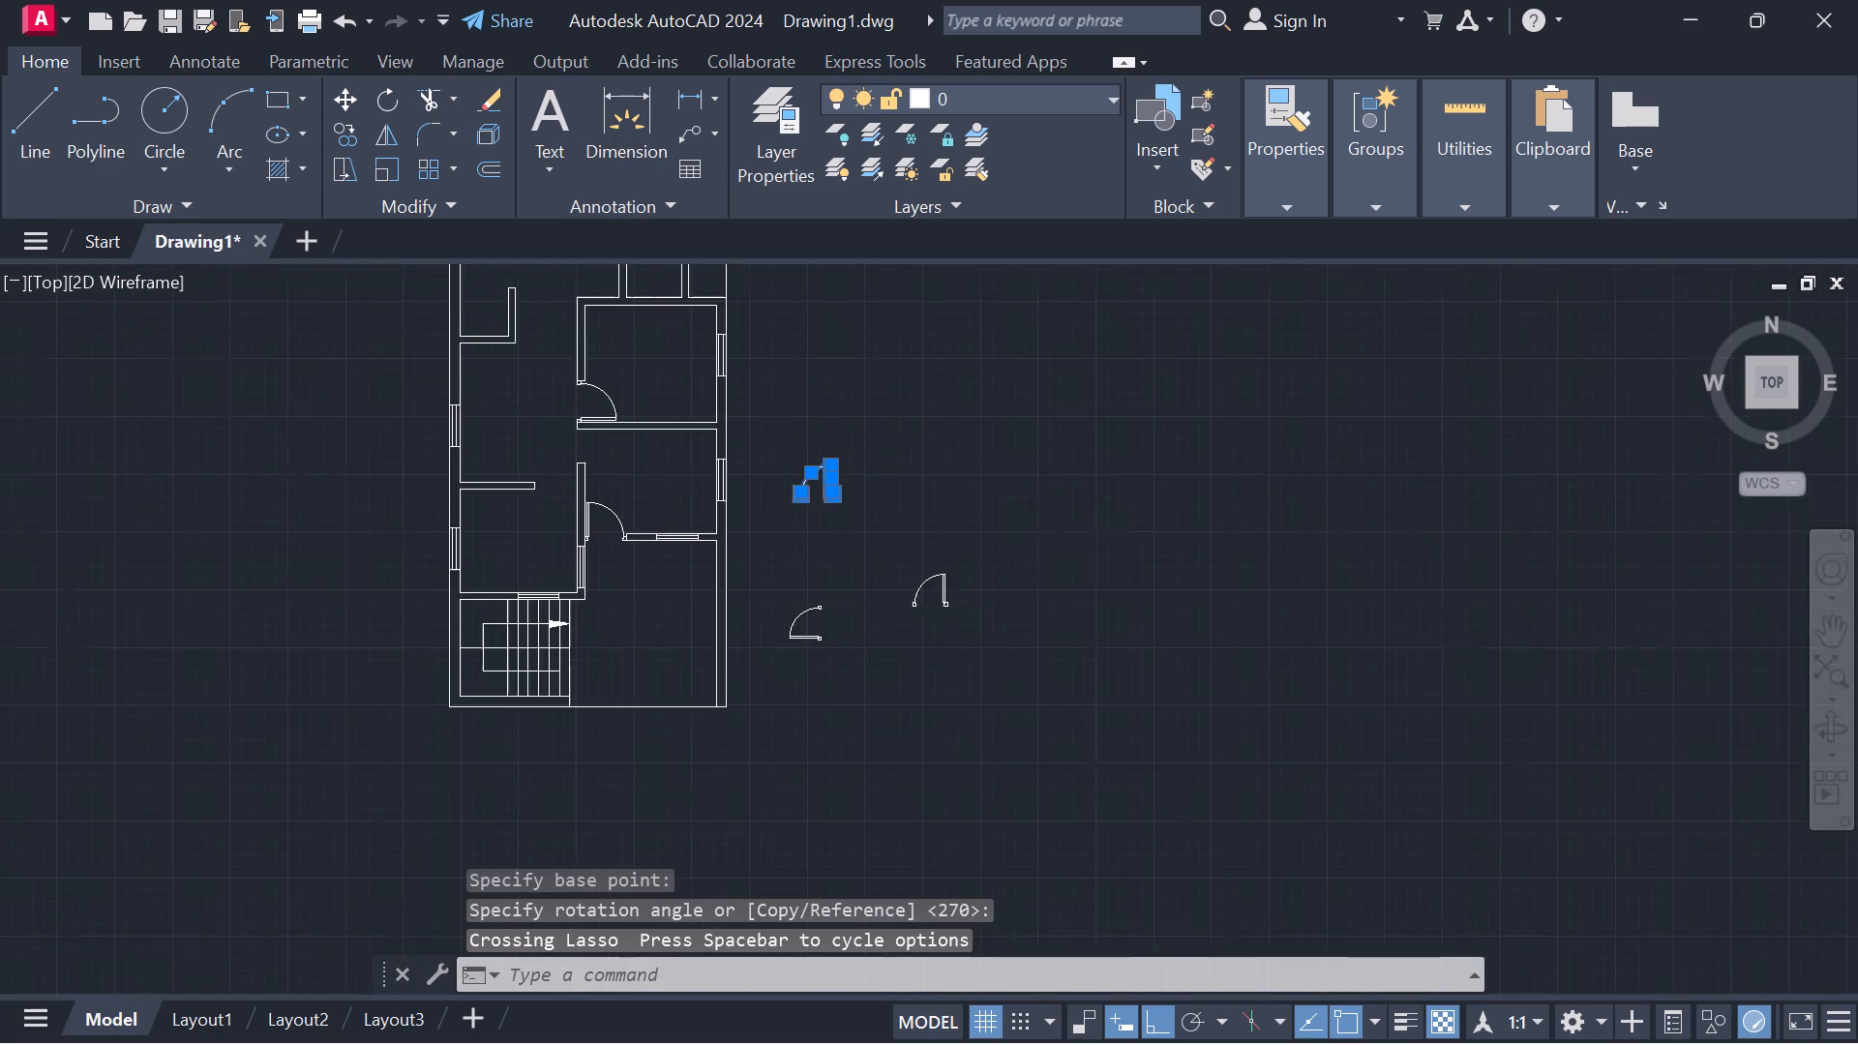
pyautogui.click(382, 135)
pyautogui.scroll(3, 848, 489)
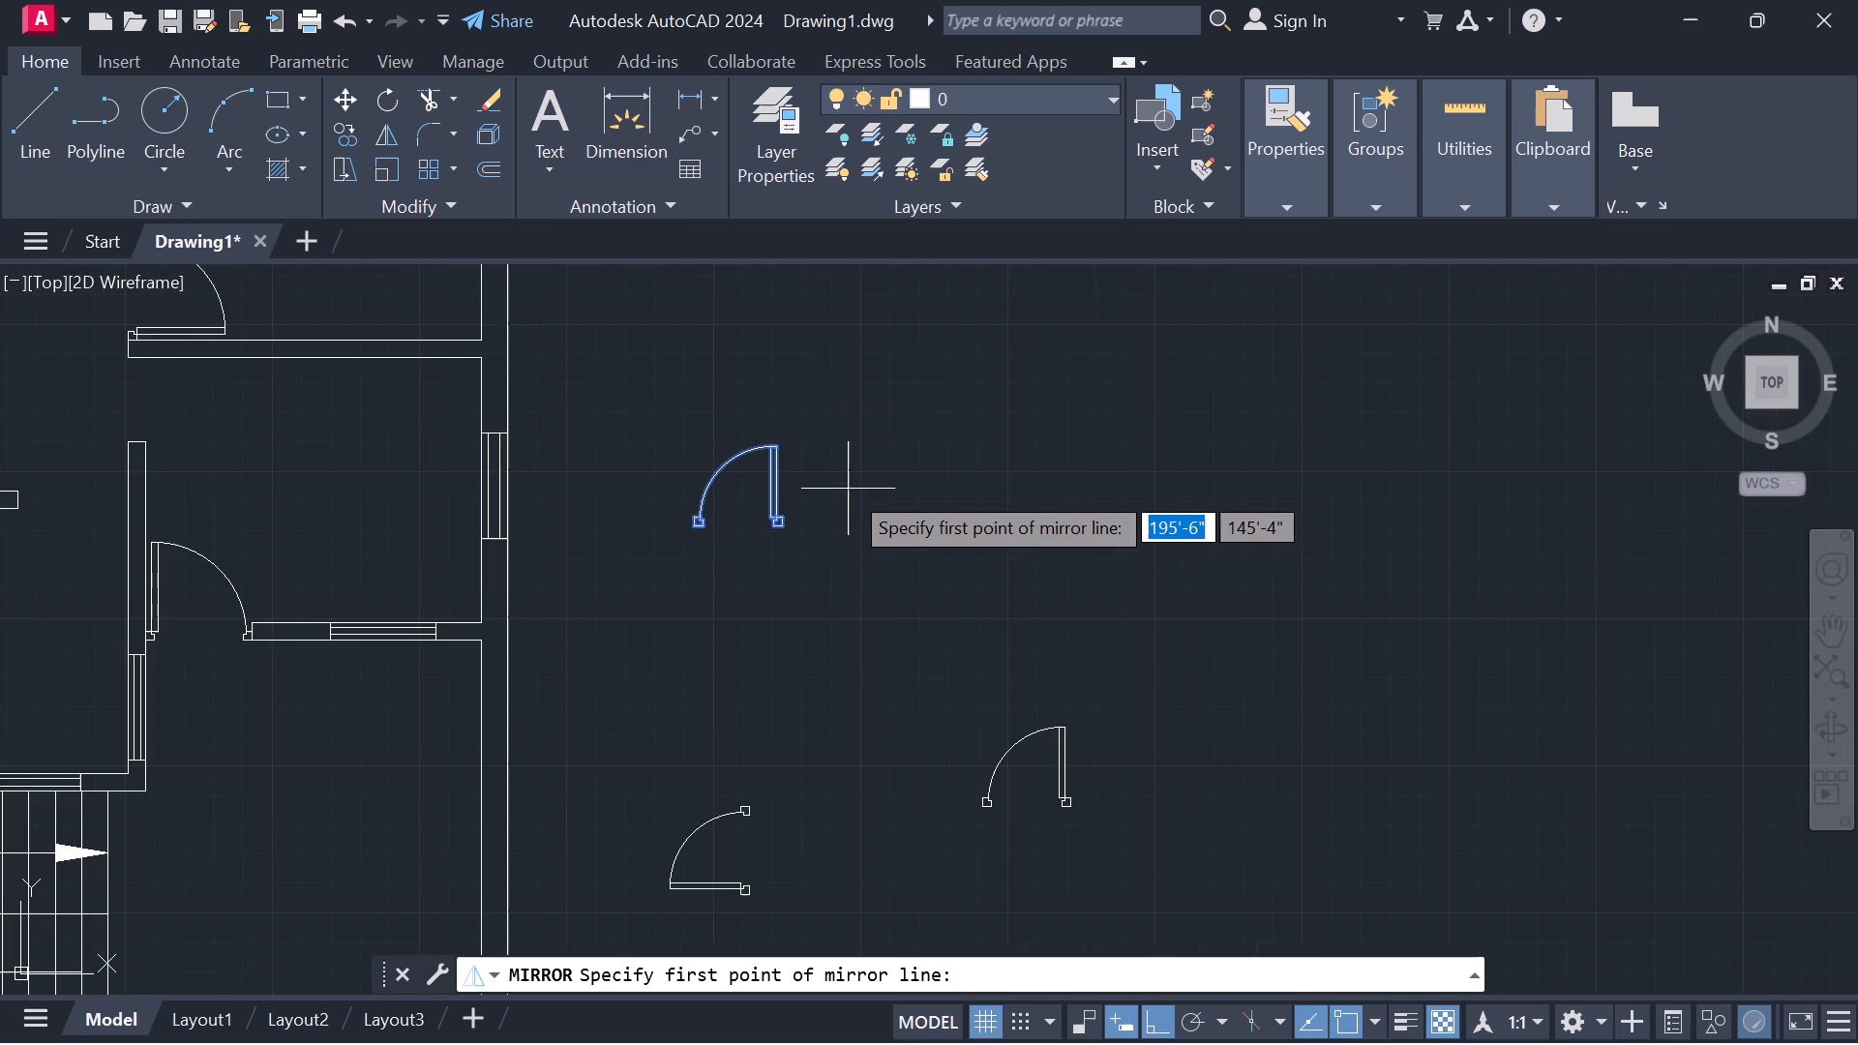
pyautogui.scroll(3, 755, 509)
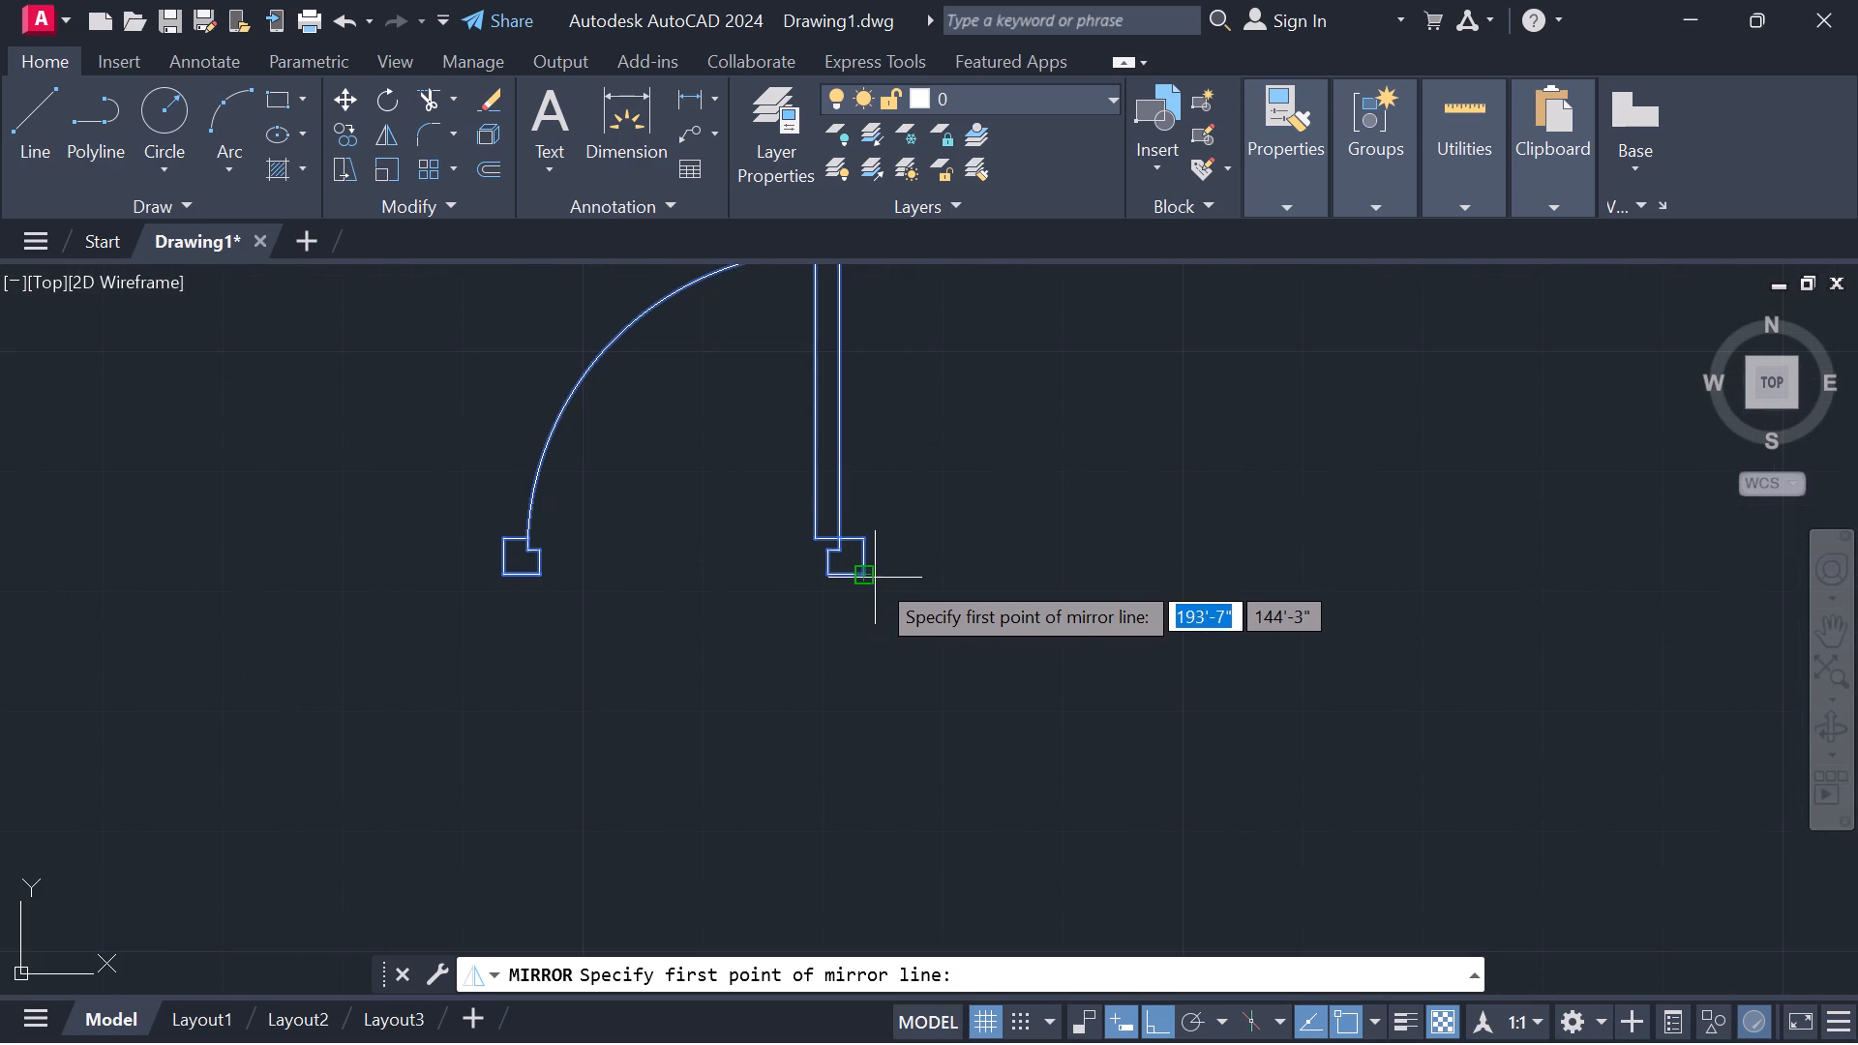
pyautogui.click(857, 579)
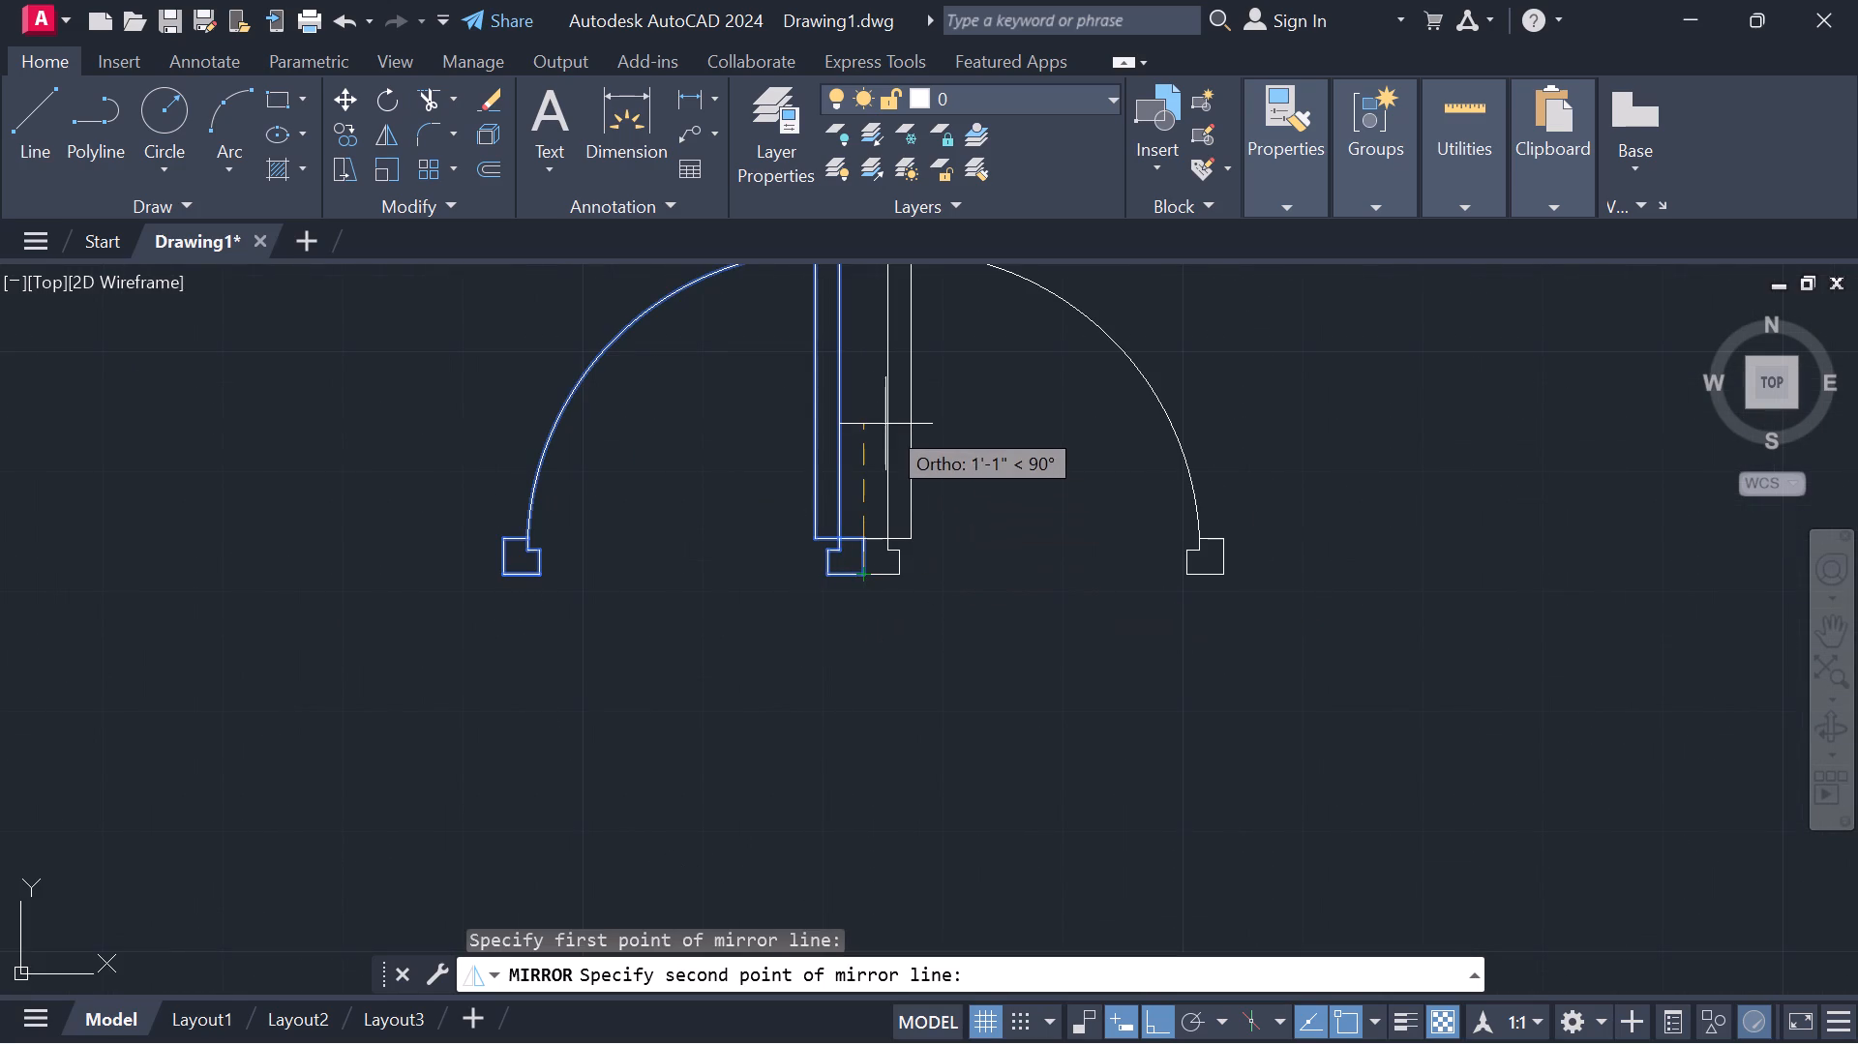
pyautogui.click(883, 422)
pyautogui.moveTo(934, 499); pyautogui.dragTo(883, 422)
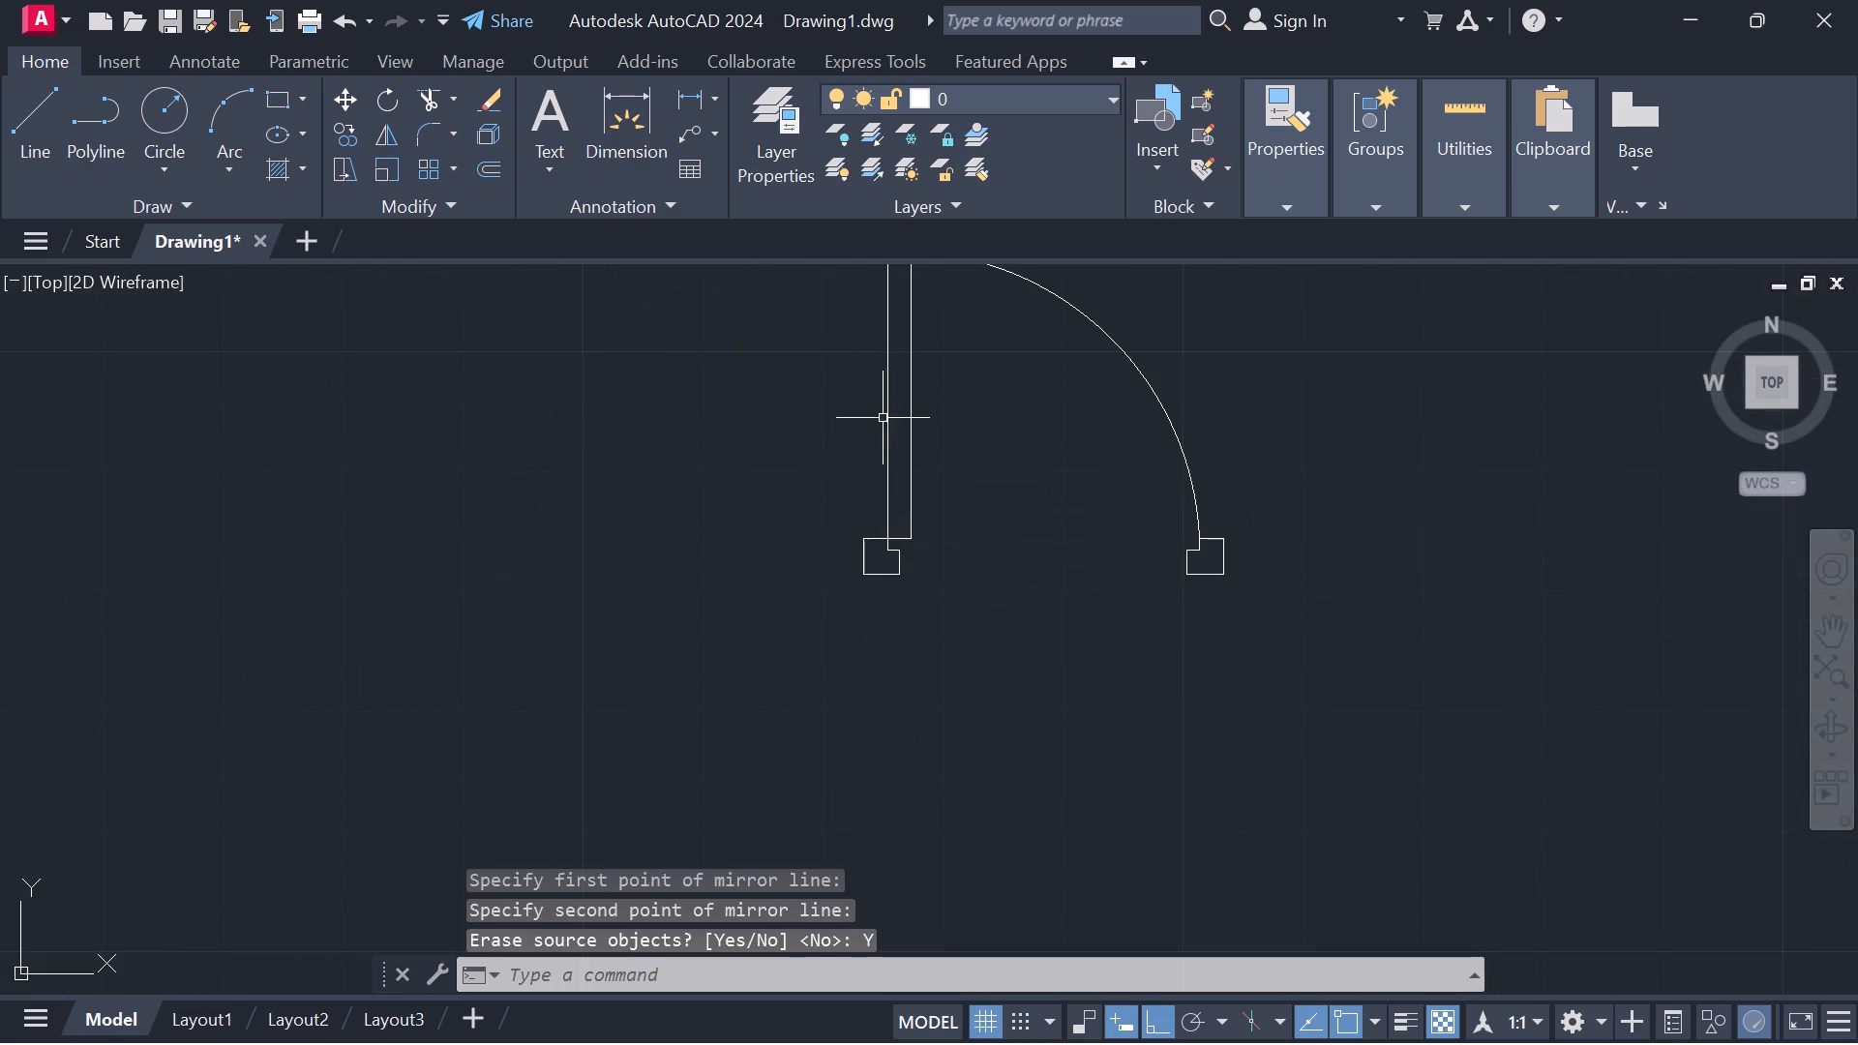
# Mirror the spare door farthest from the plan across a vertical line through its hinge jamb's lower outer corner, erasing the source objects.
pyautogui.scroll(-4, 887, 429)
pyautogui.moveTo(933, 544); pyautogui.dragTo(666, 515, button='middle')
pyautogui.scroll(-1, 688, 541)
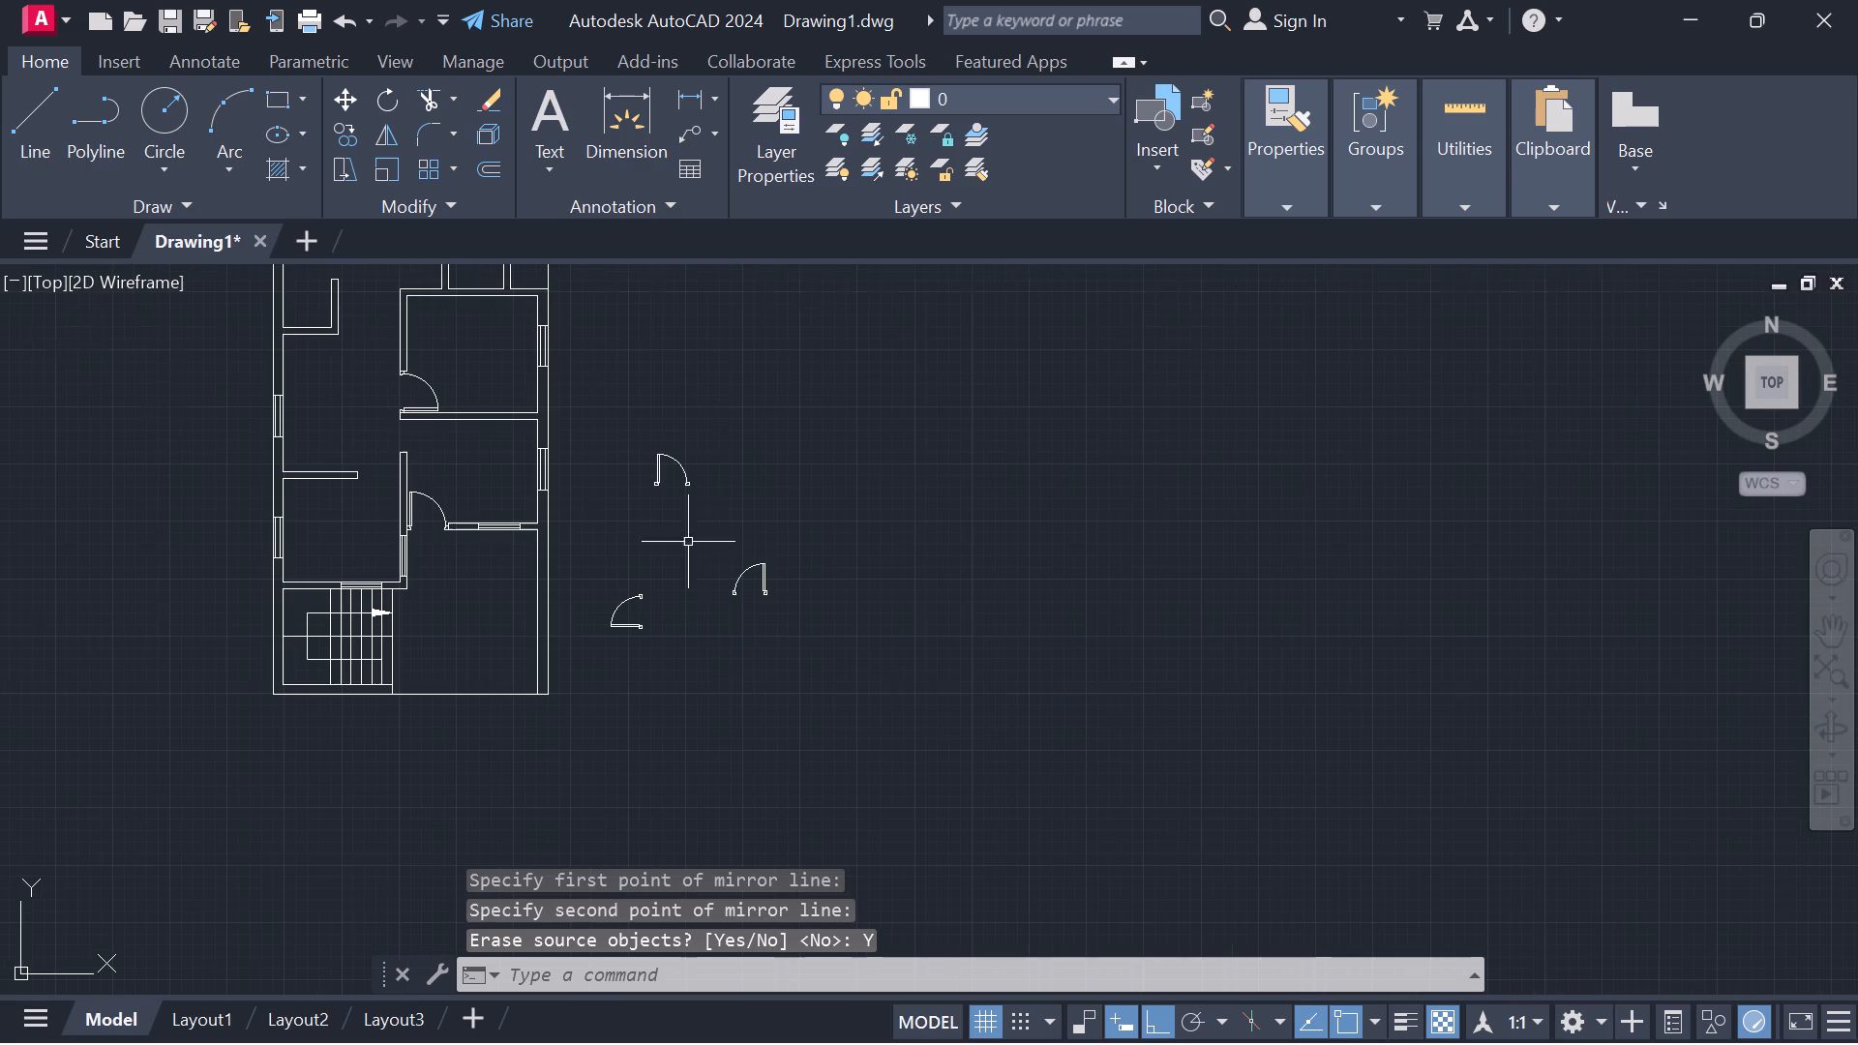
pyautogui.moveTo(719, 552); pyautogui.dragTo(741, 490, button='middle')
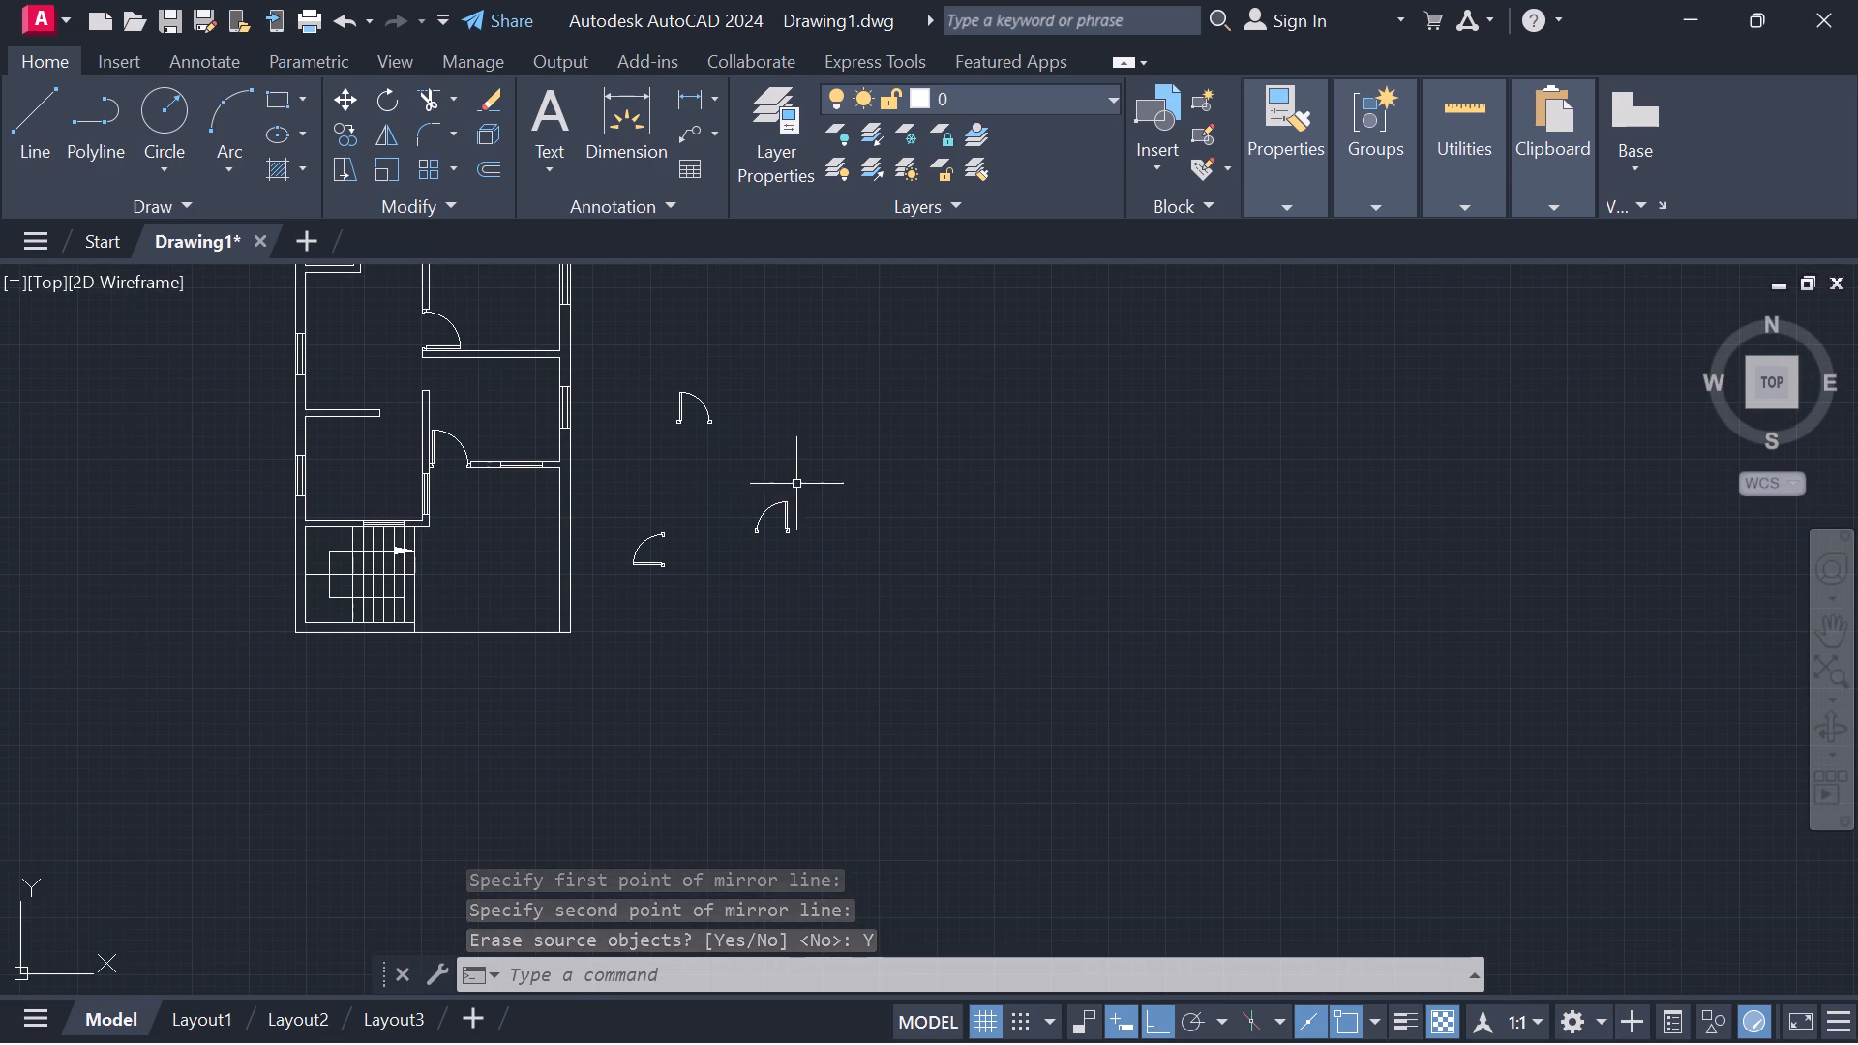
pyautogui.moveTo(797, 483); pyautogui.dragTo(818, 560)
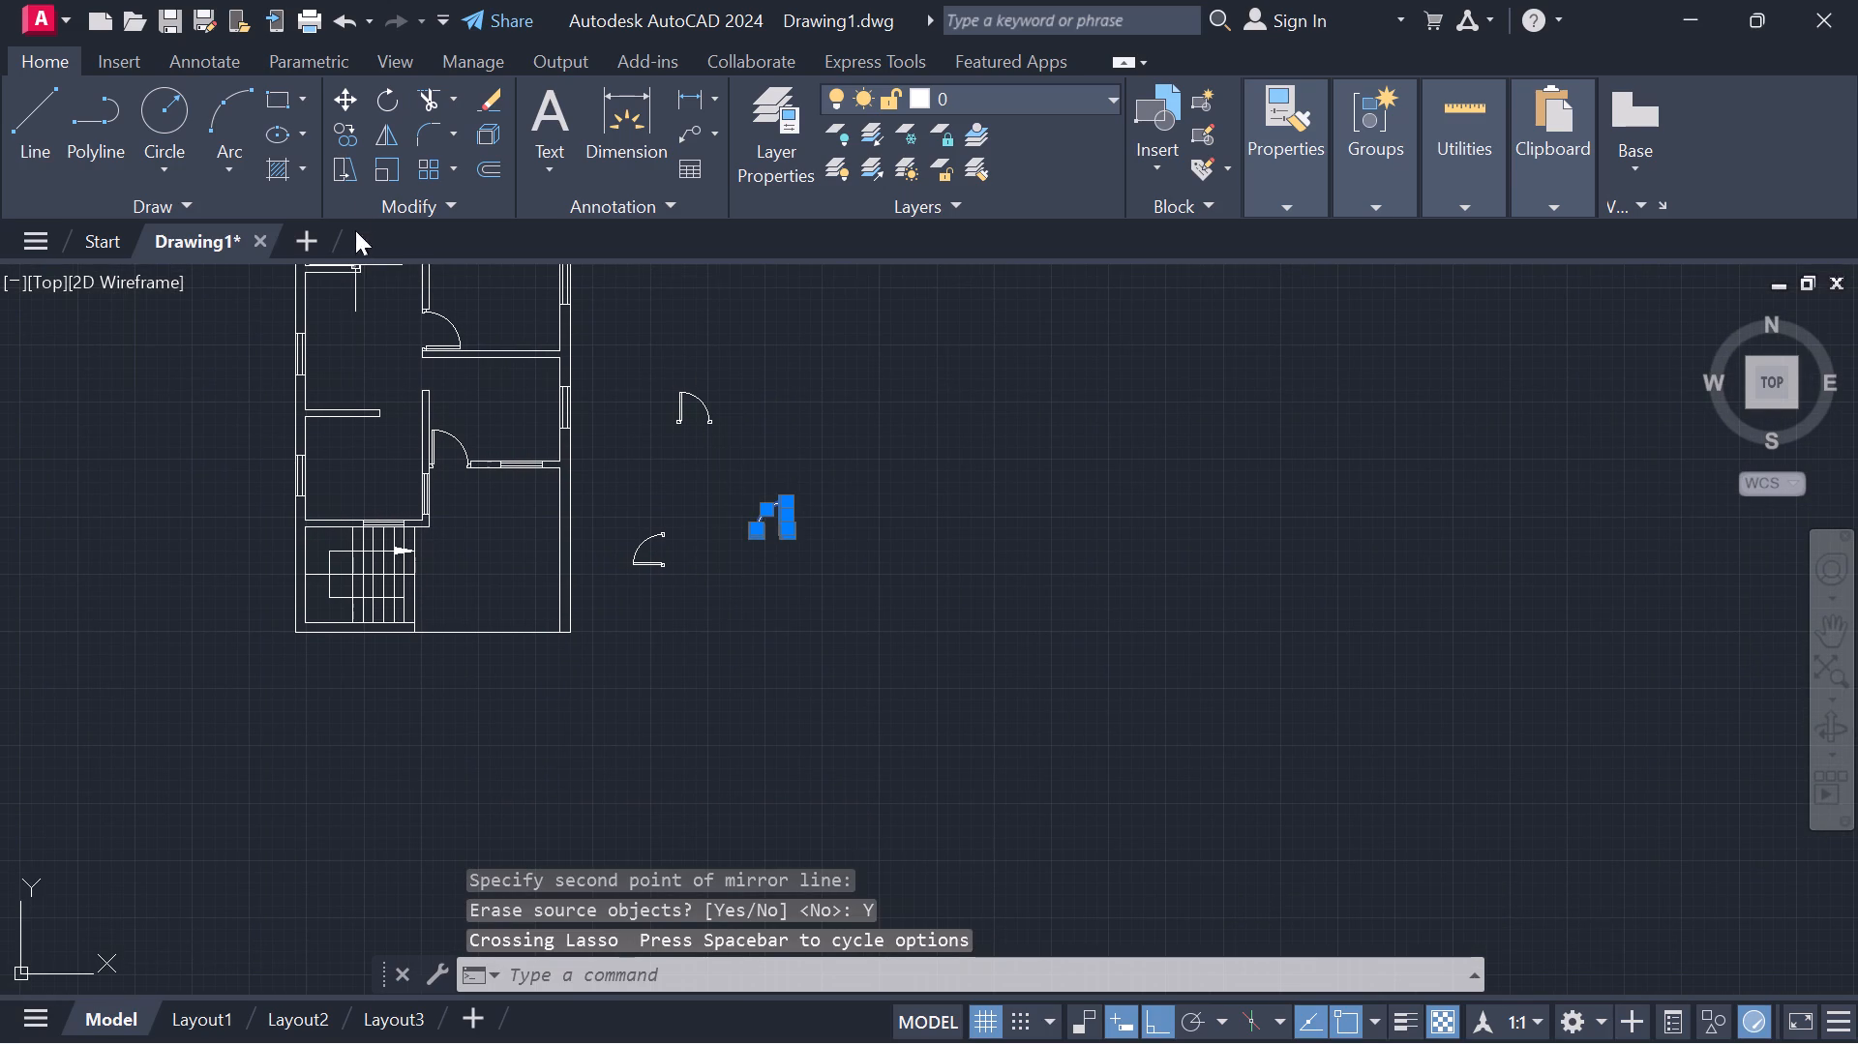
pyautogui.click(383, 134)
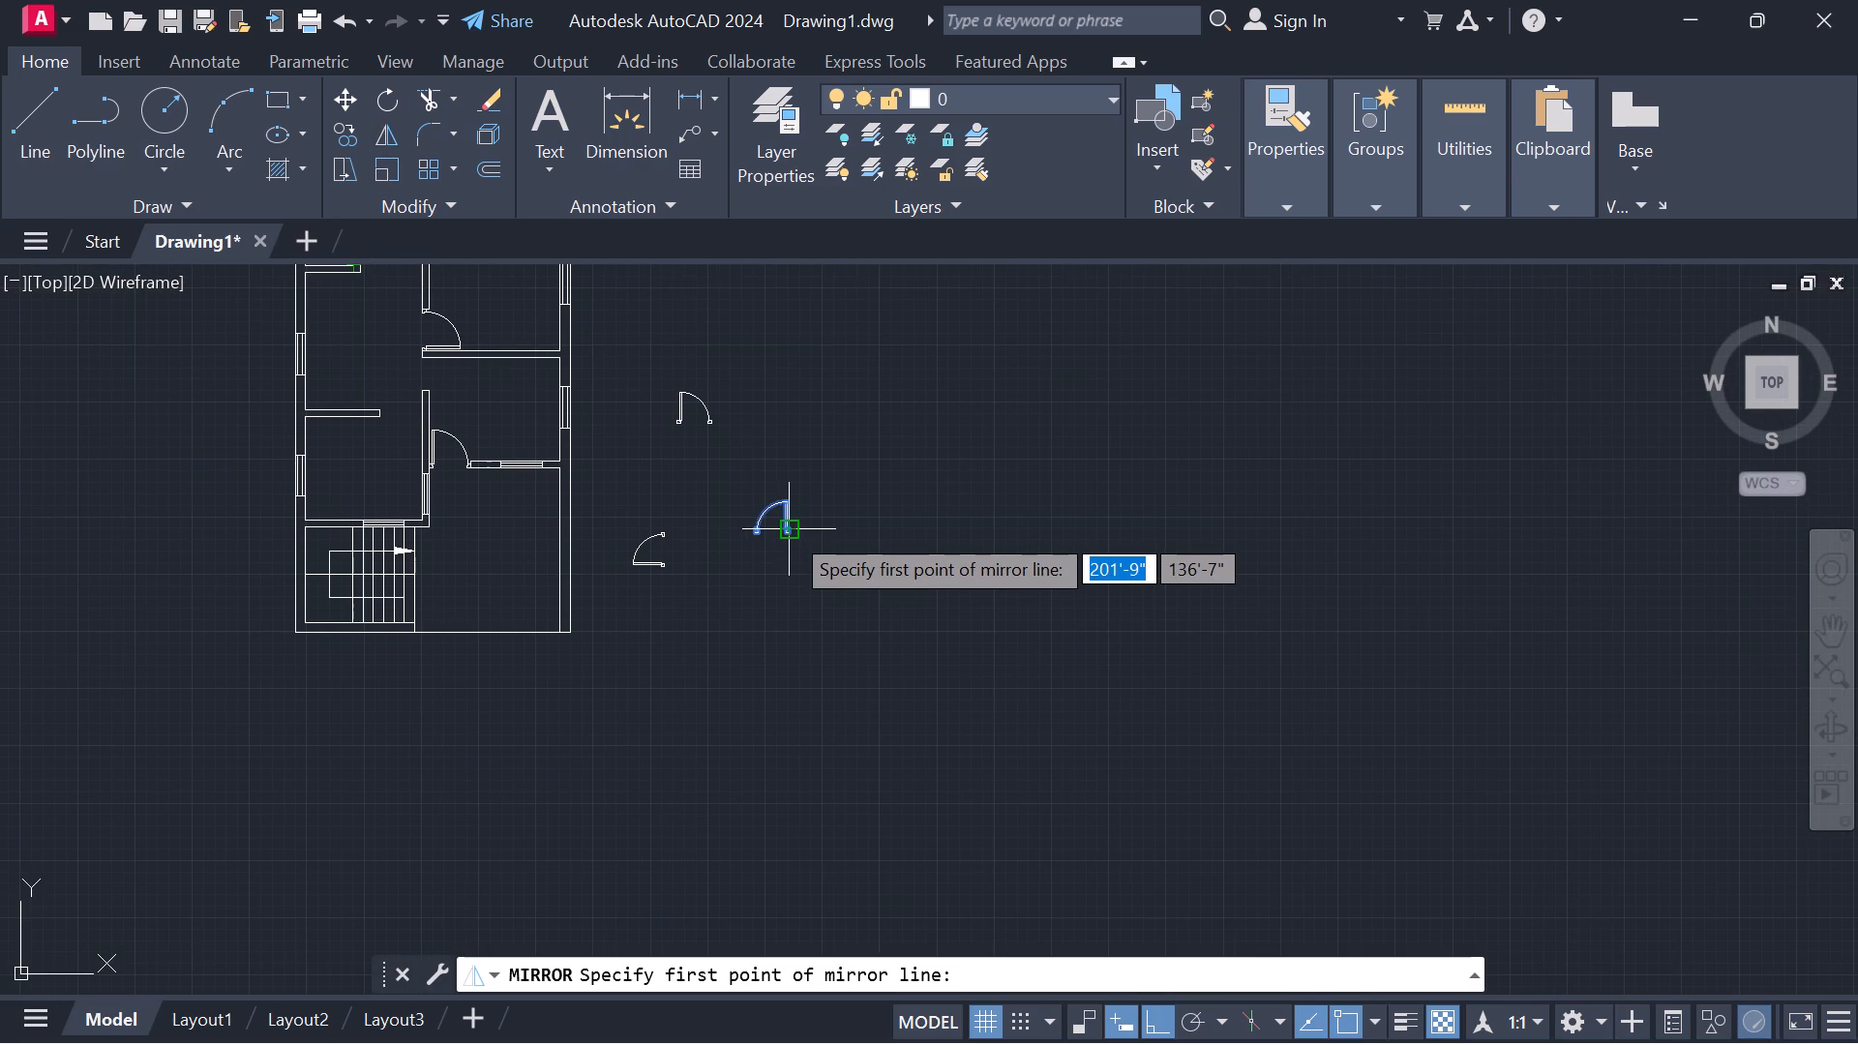
pyautogui.scroll(5, 789, 530)
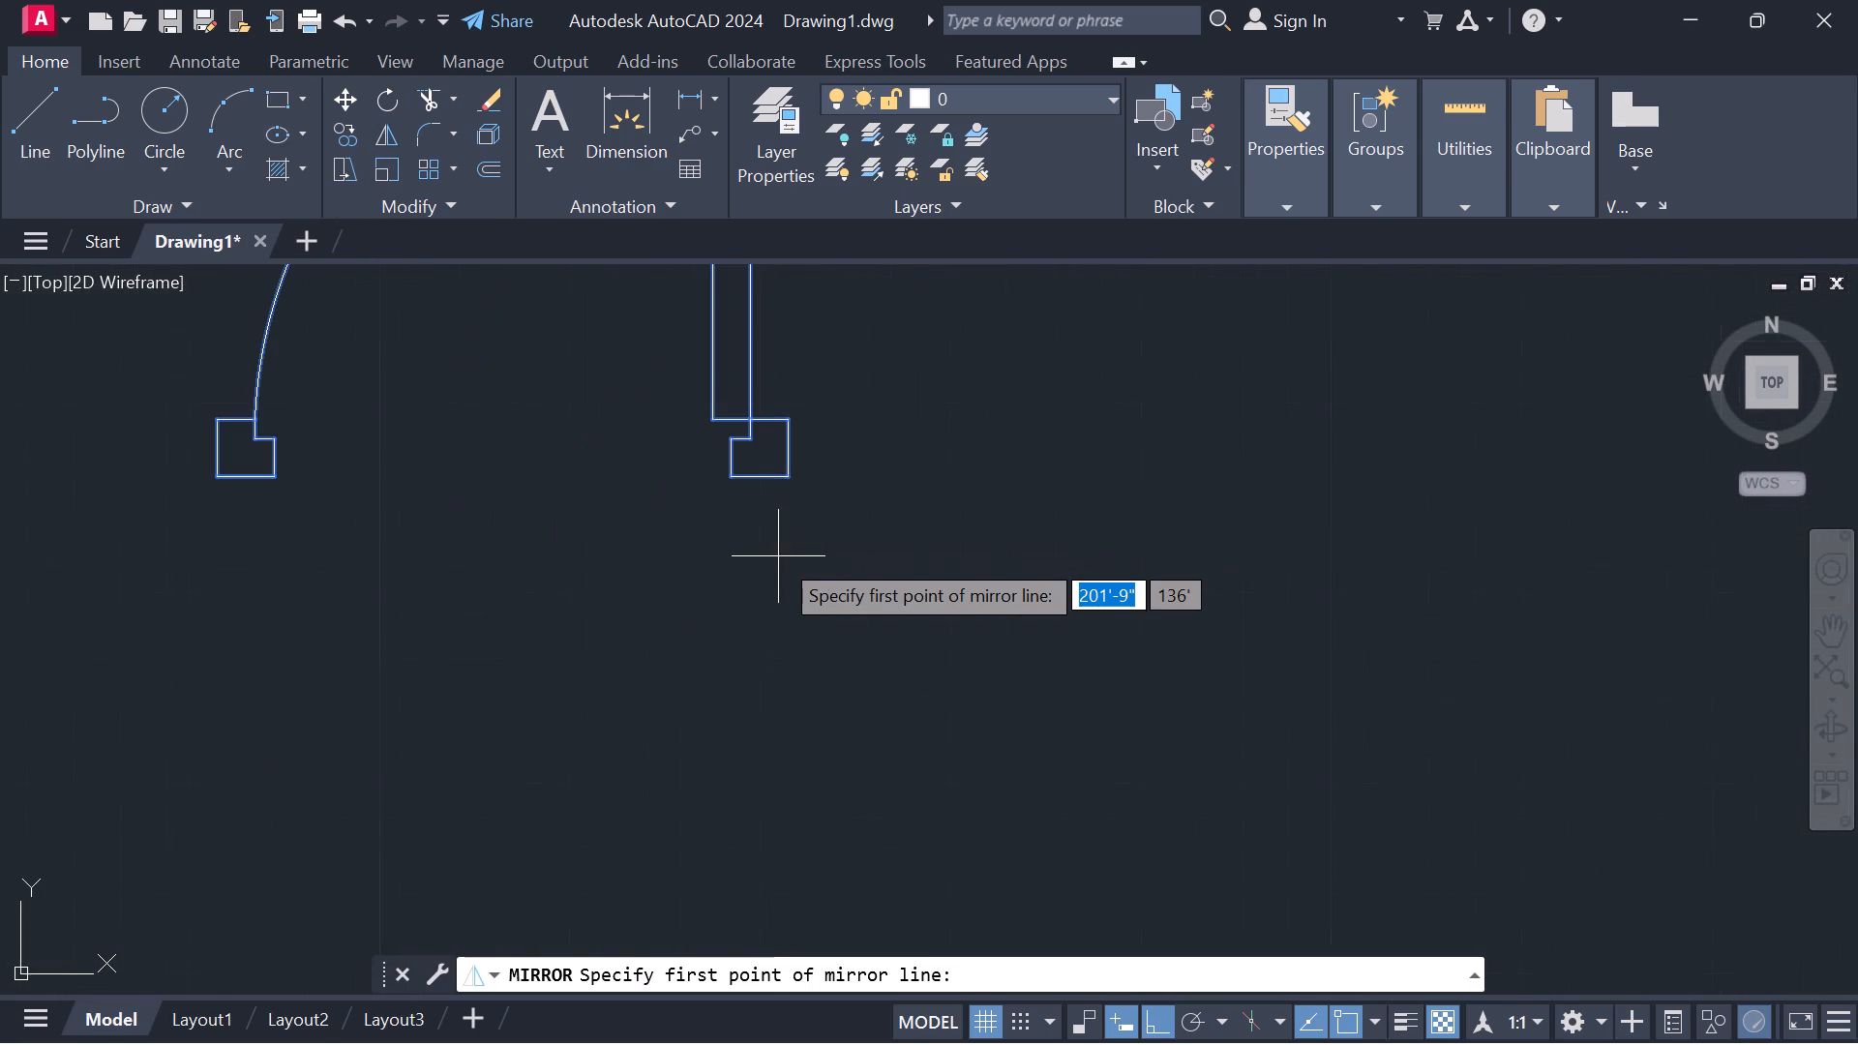
pyautogui.scroll(1, 778, 556)
pyautogui.click(789, 480)
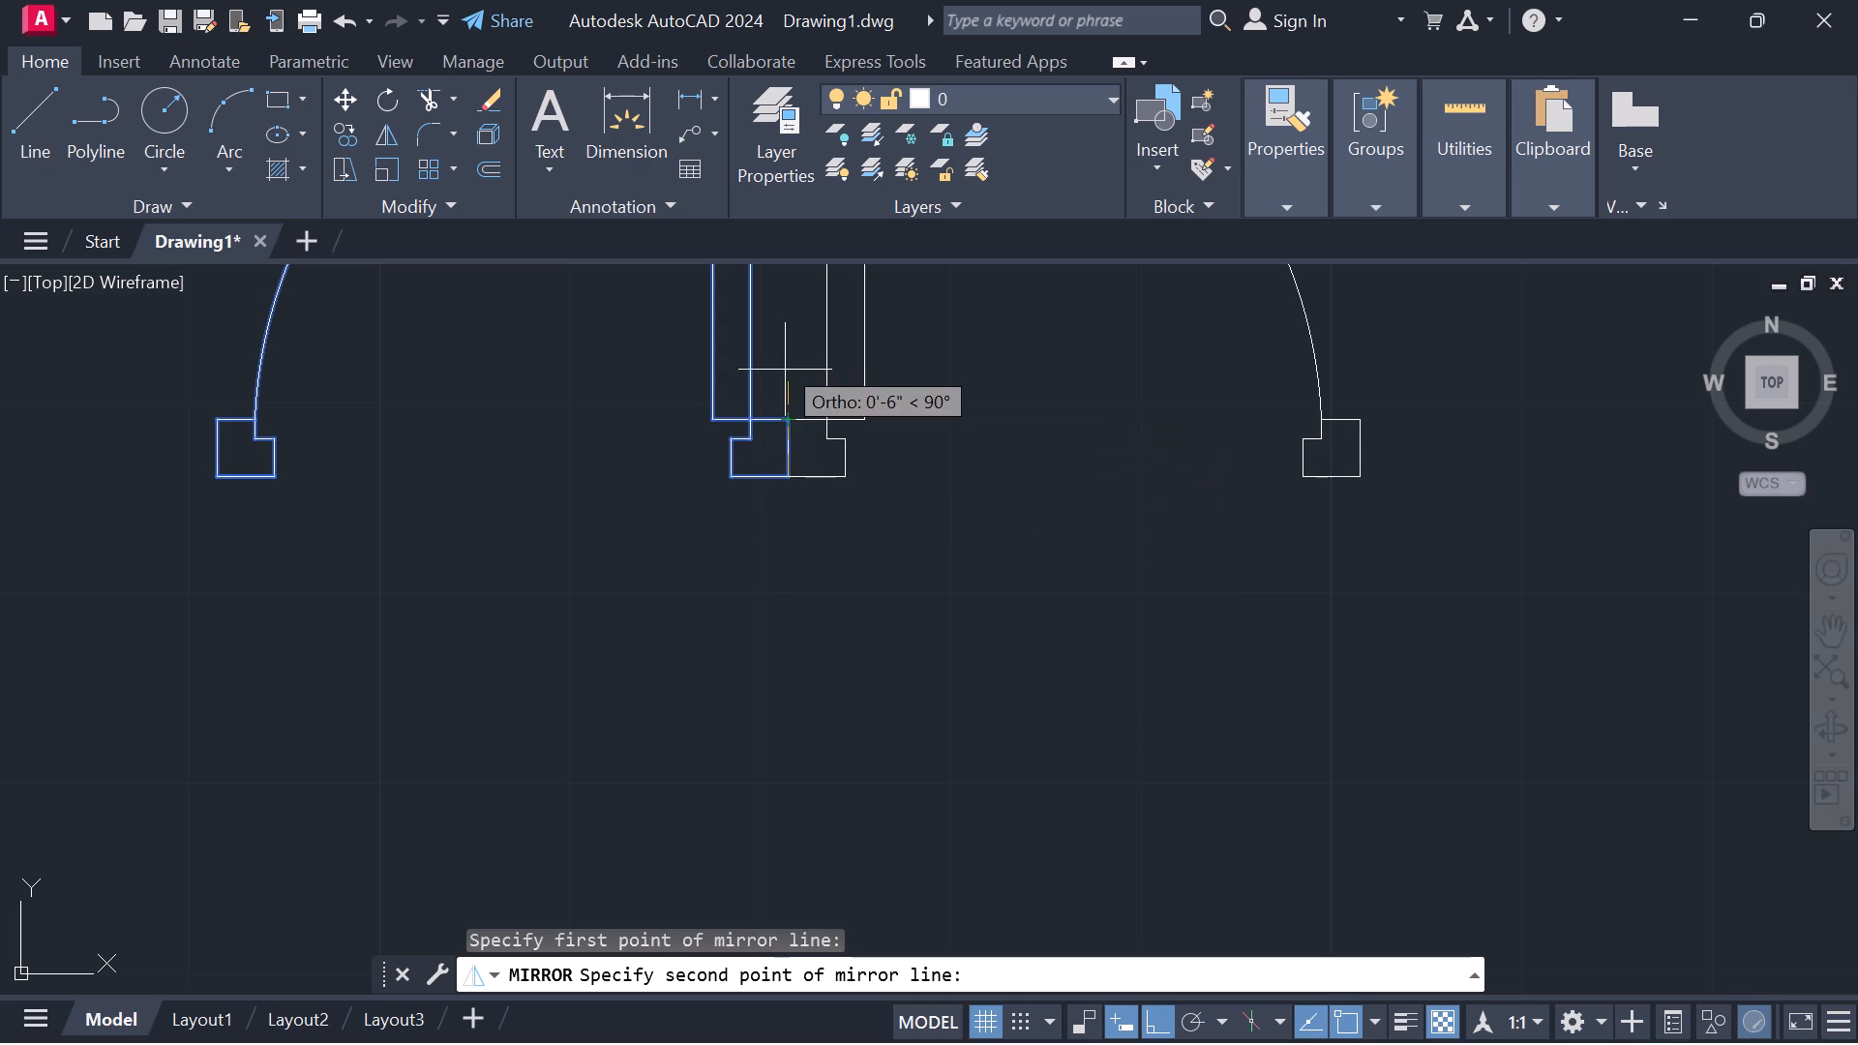
pyautogui.click(776, 344)
pyautogui.moveTo(829, 418); pyautogui.dragTo(776, 344)
# Mirror the farthest spare door across a horizontal line through its hinge jamb's lower outer corner, erasing the source objects.
pyautogui.scroll(-3, 775, 342)
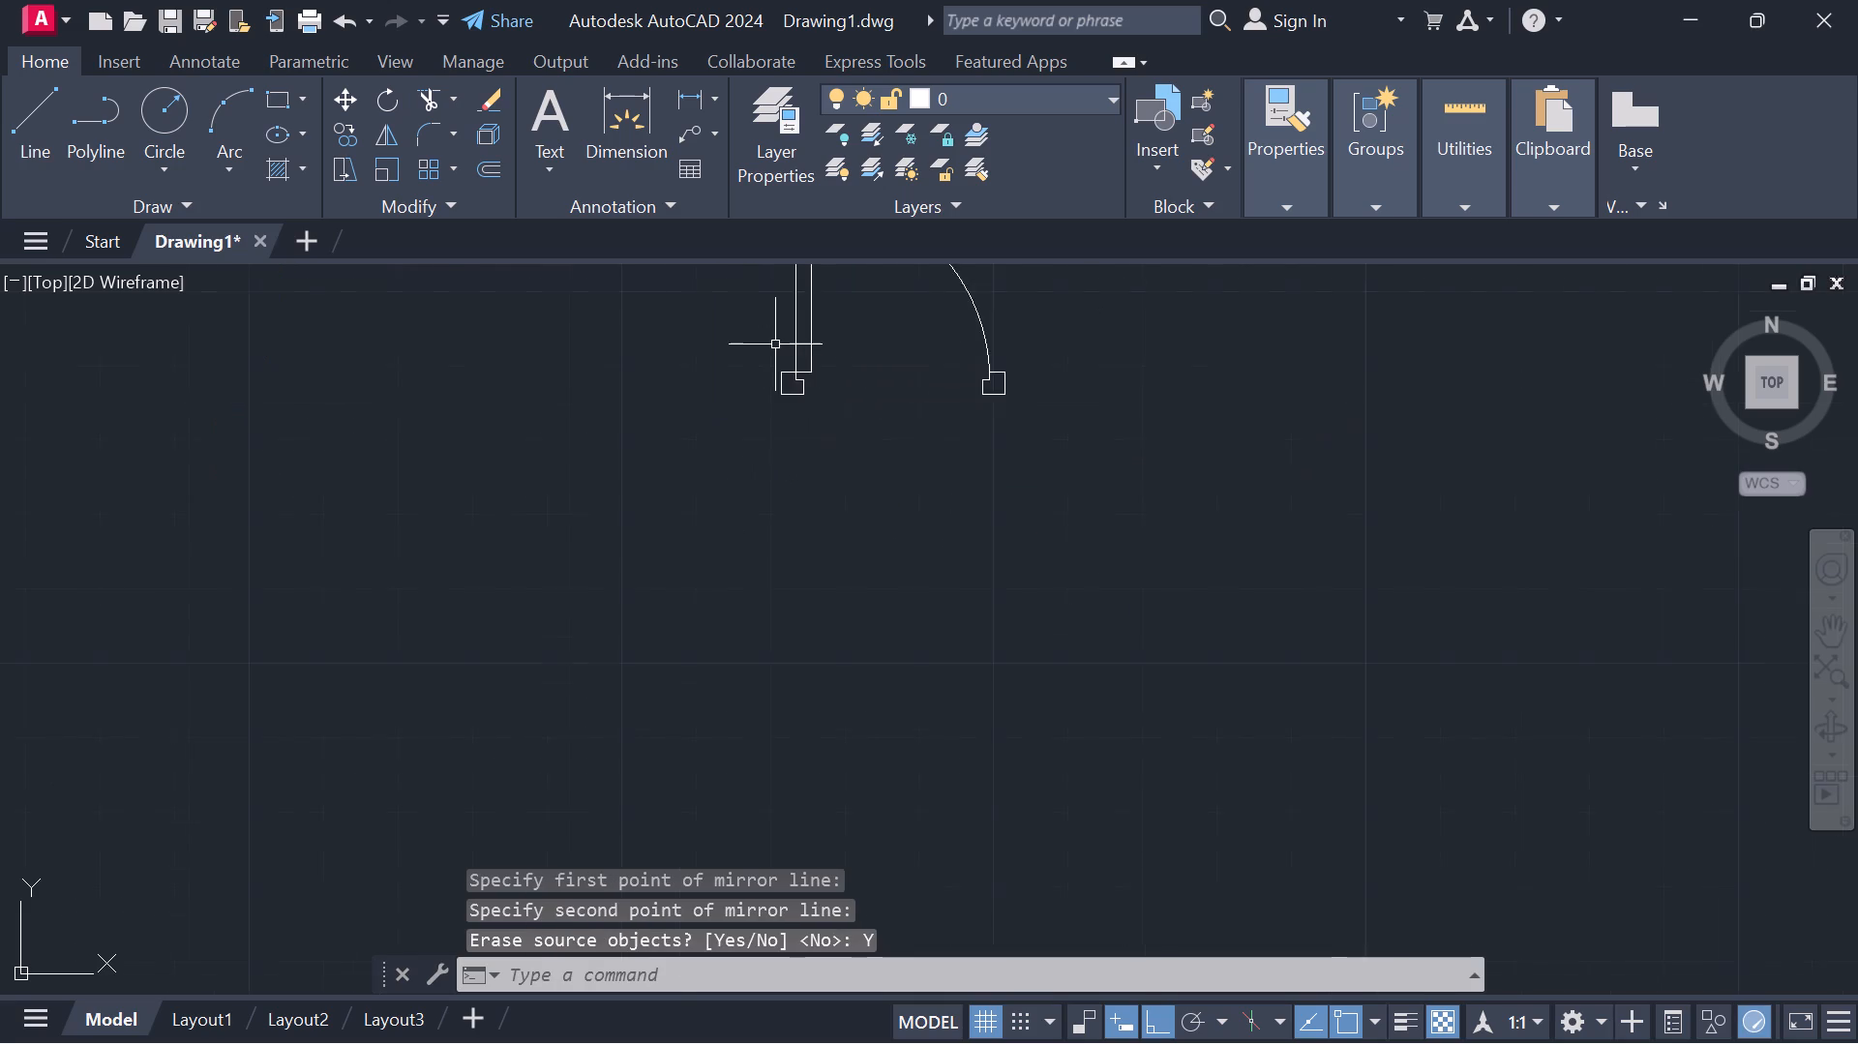
pyautogui.moveTo(775, 349); pyautogui.dragTo(633, 627, button='middle')
pyautogui.moveTo(677, 489); pyautogui.dragTo(759, 702)
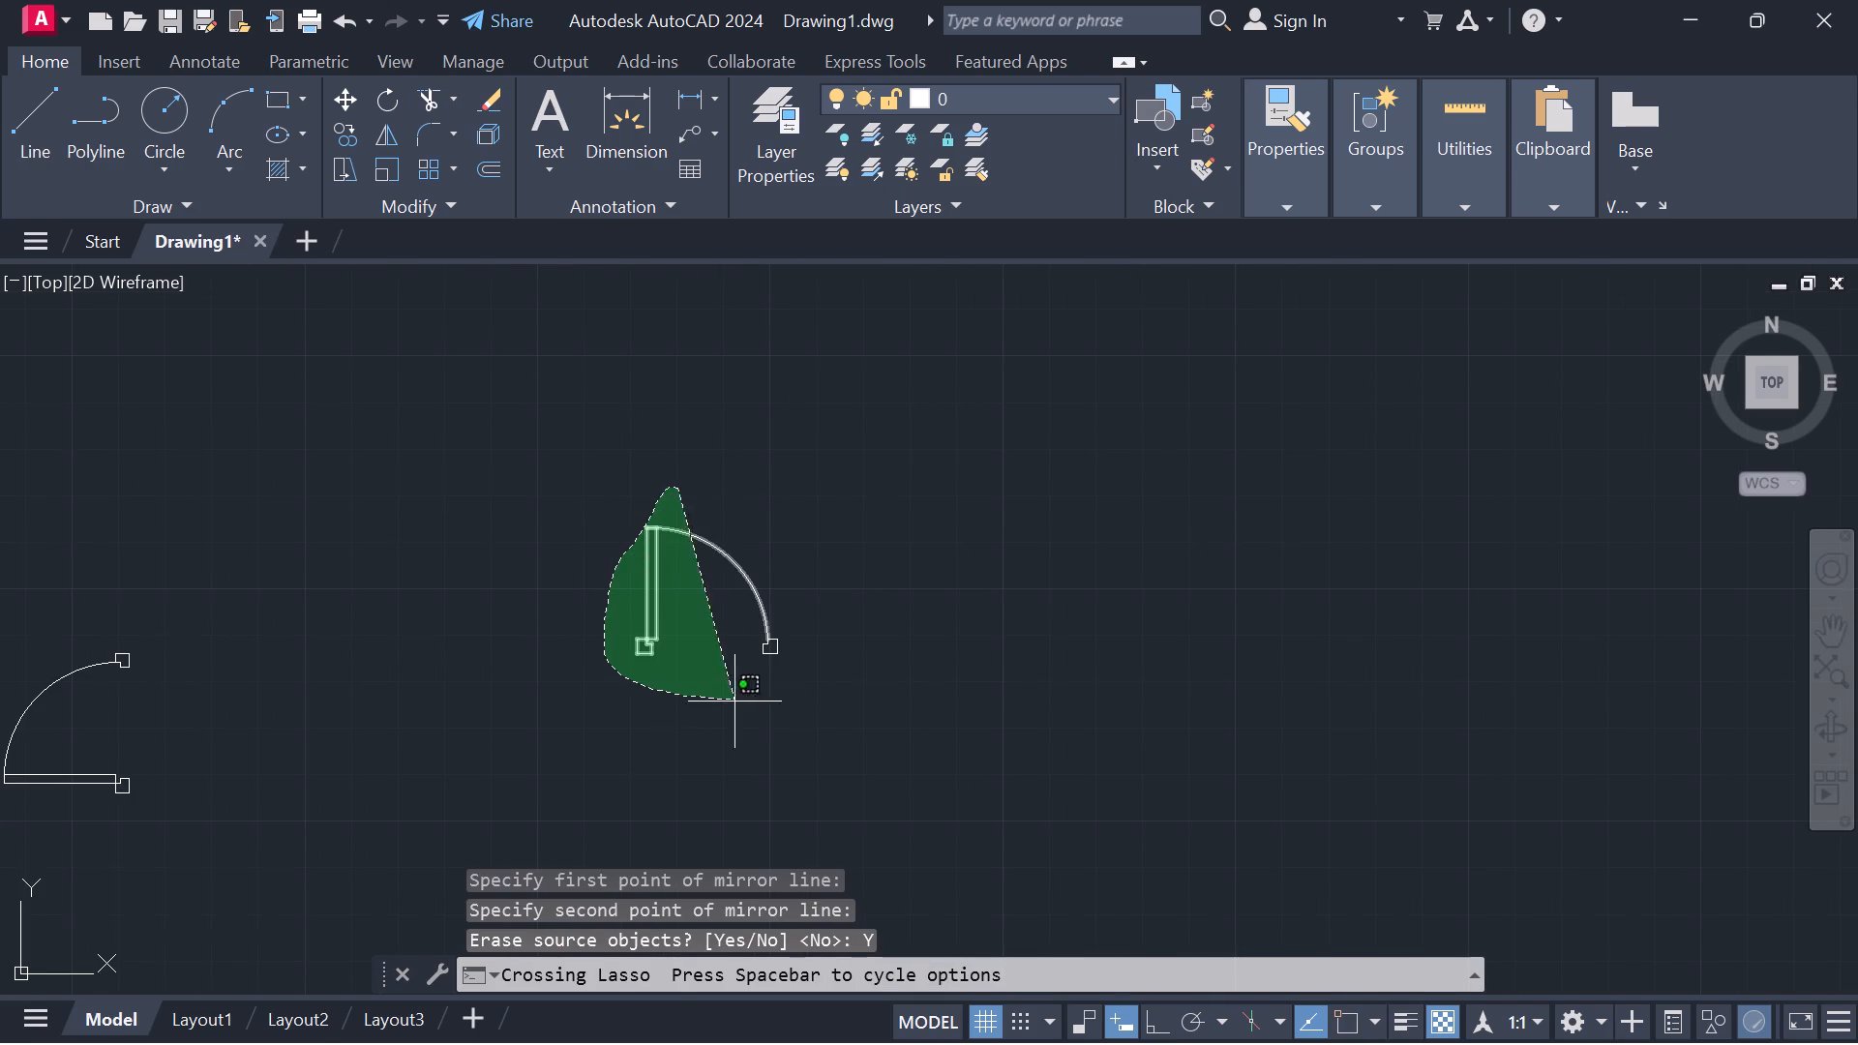
pyautogui.moveTo(759, 702); pyautogui.dragTo(845, 607)
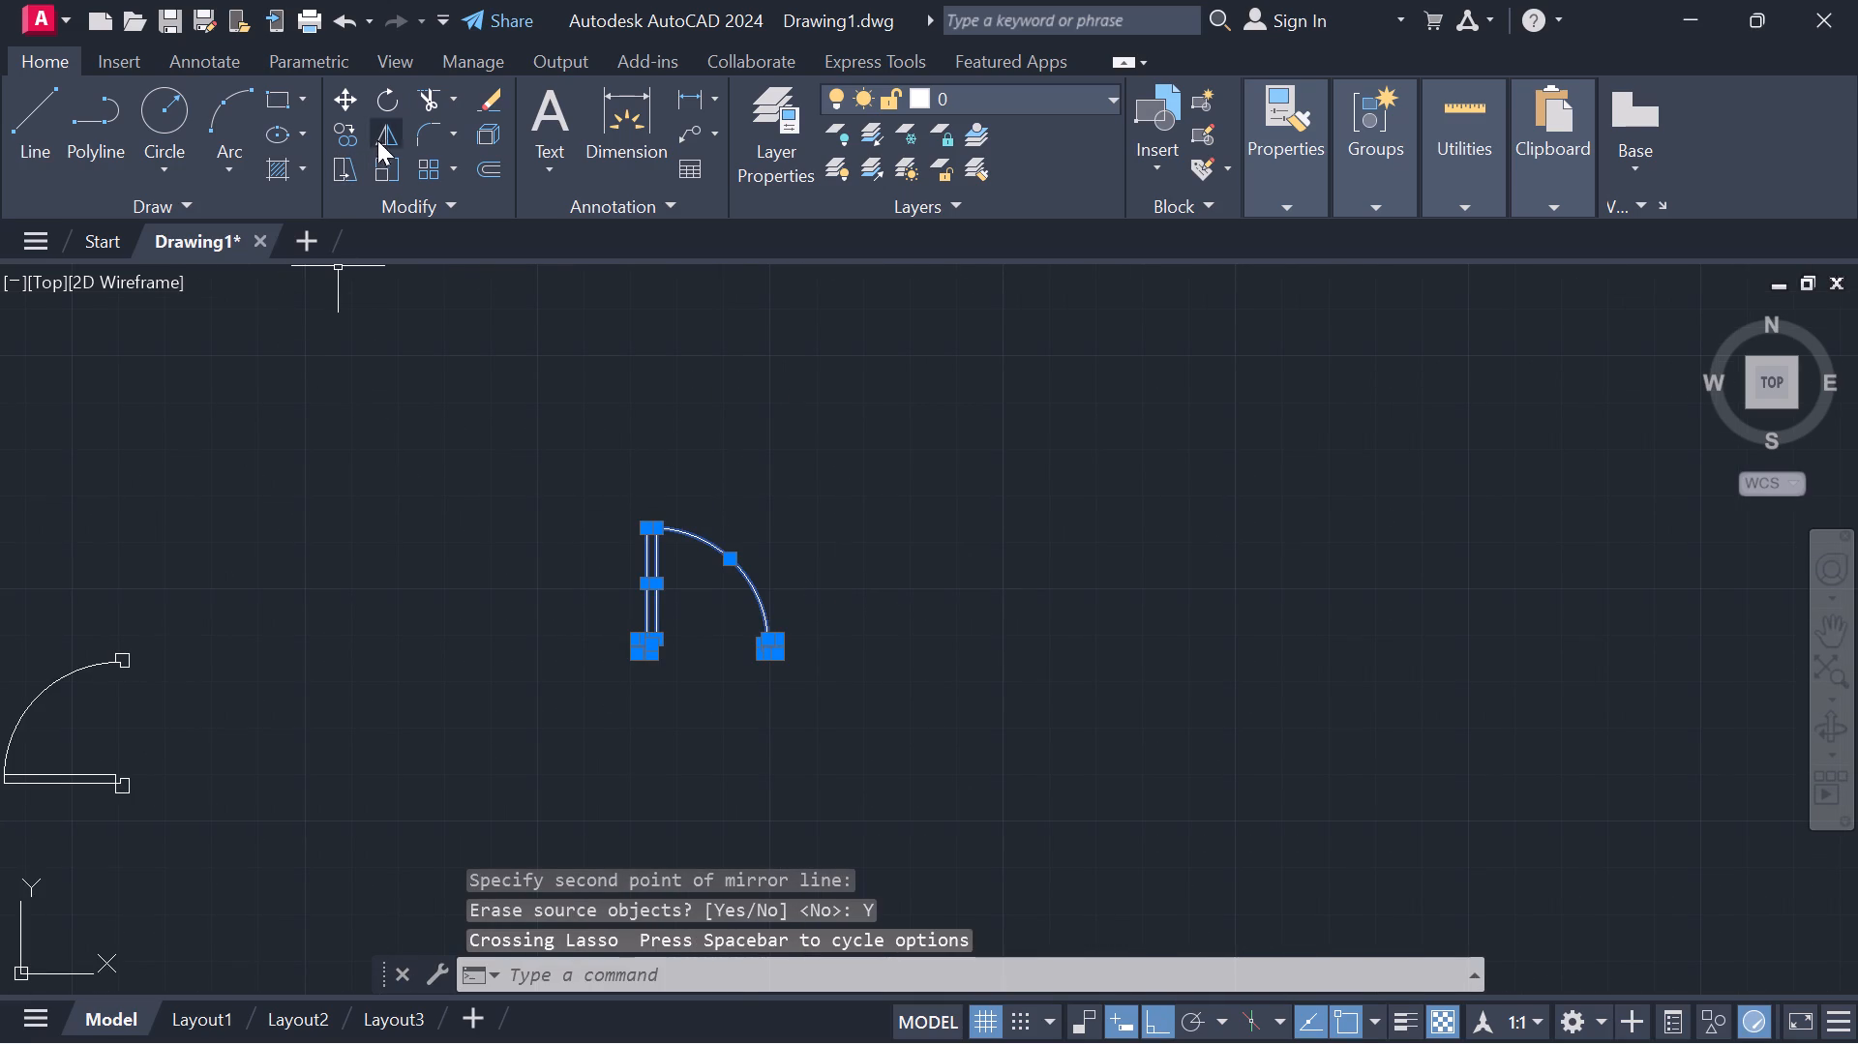
pyautogui.click(385, 136)
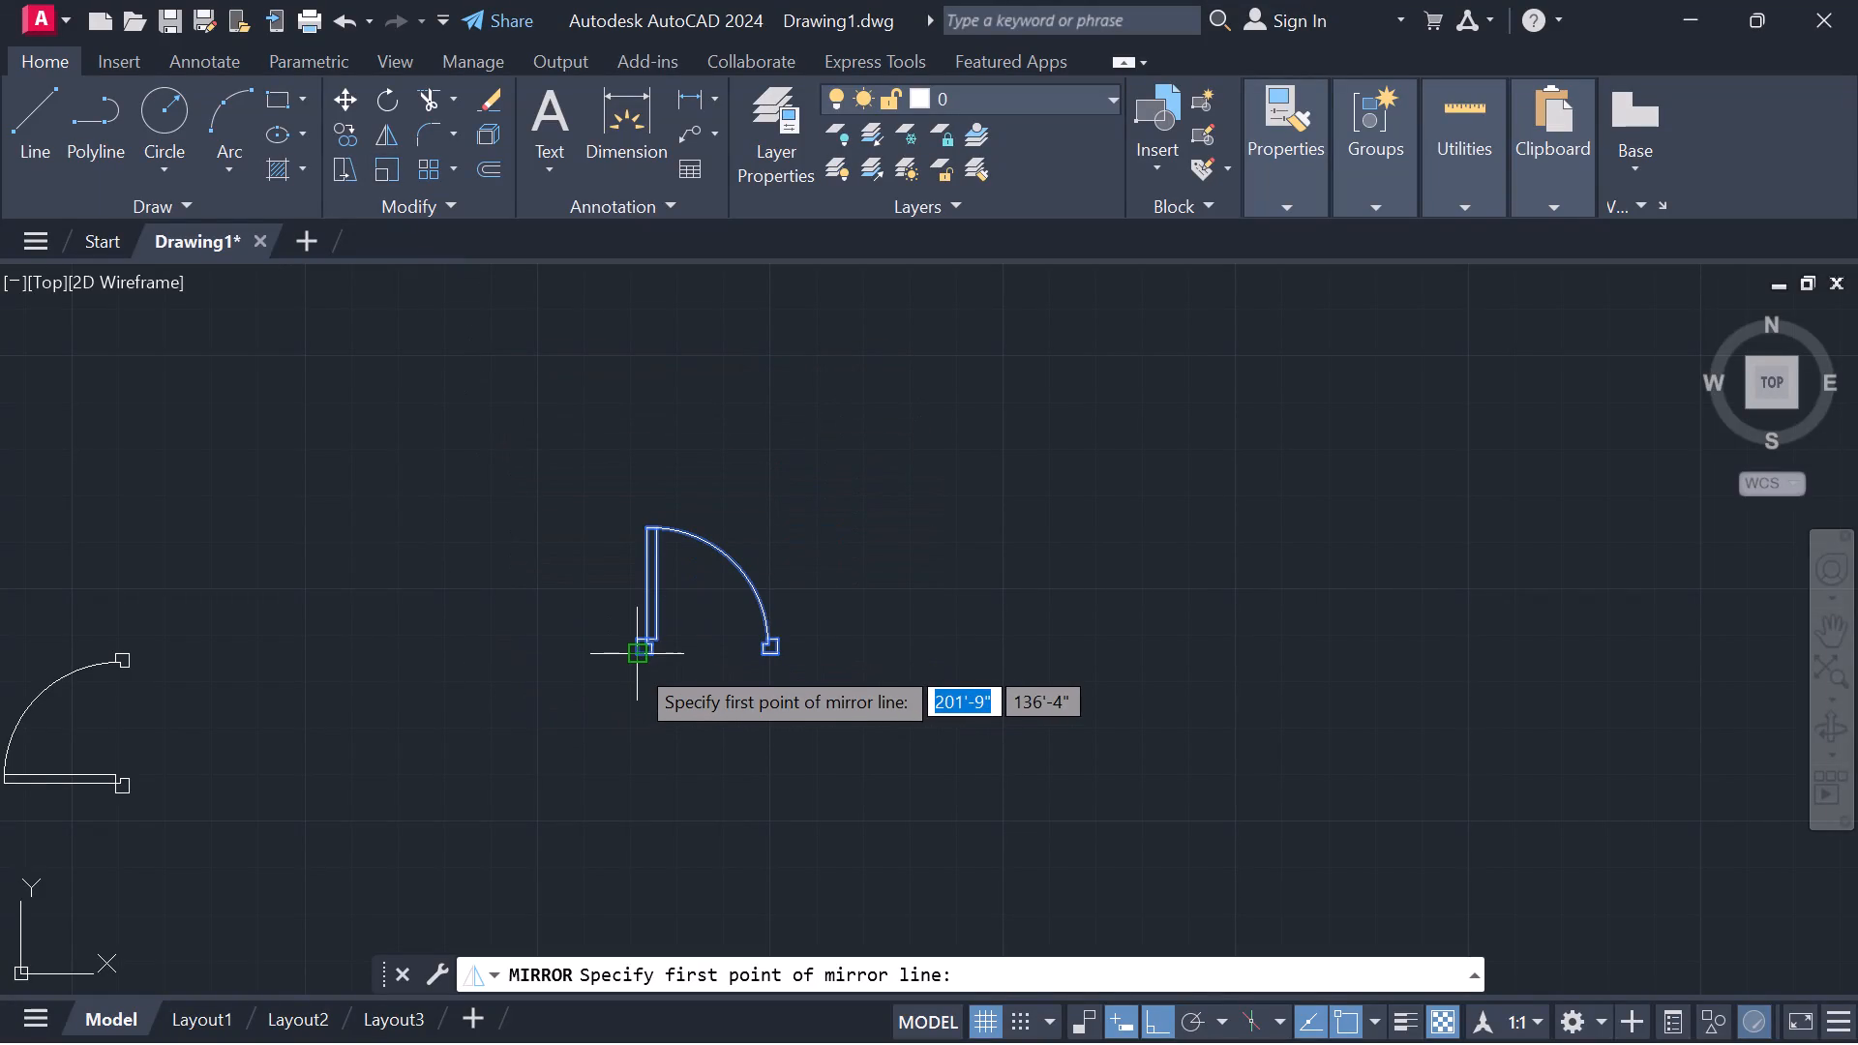
pyautogui.click(634, 663)
pyautogui.click(553, 655)
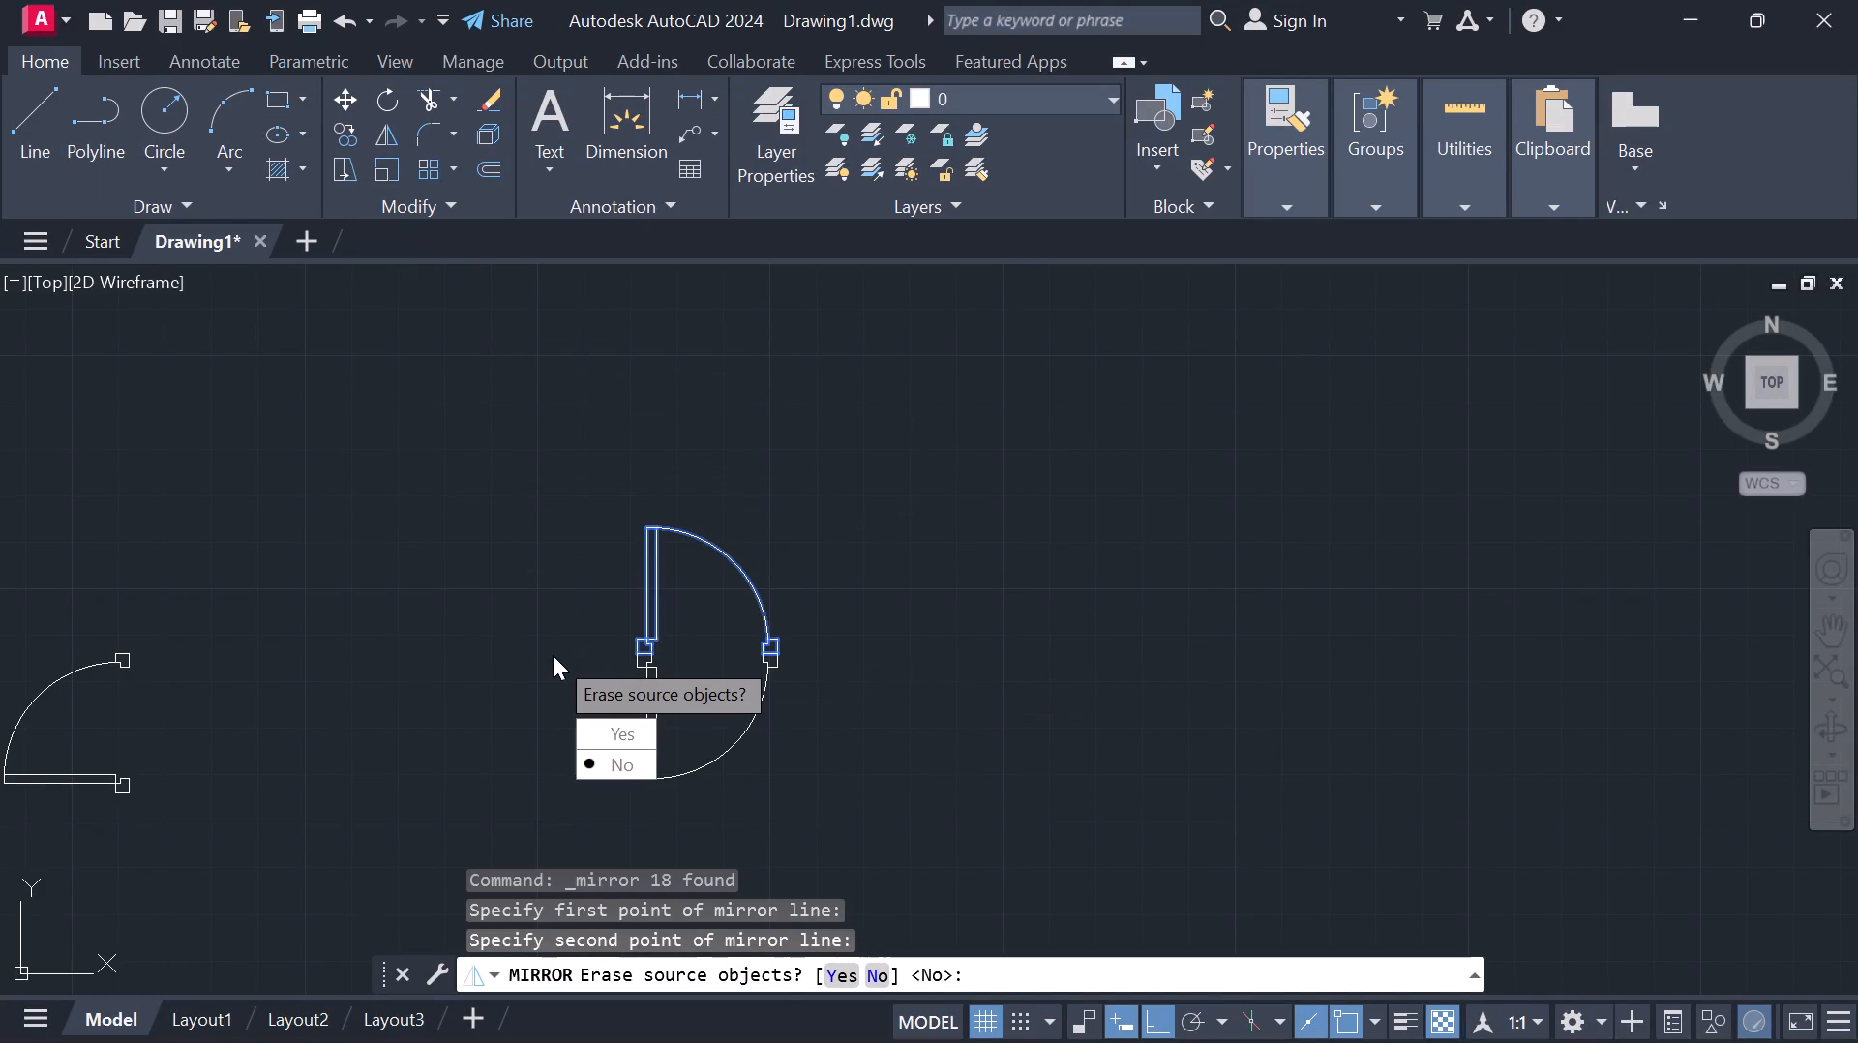
pyautogui.moveTo(594, 731); pyautogui.dragTo(553, 655)
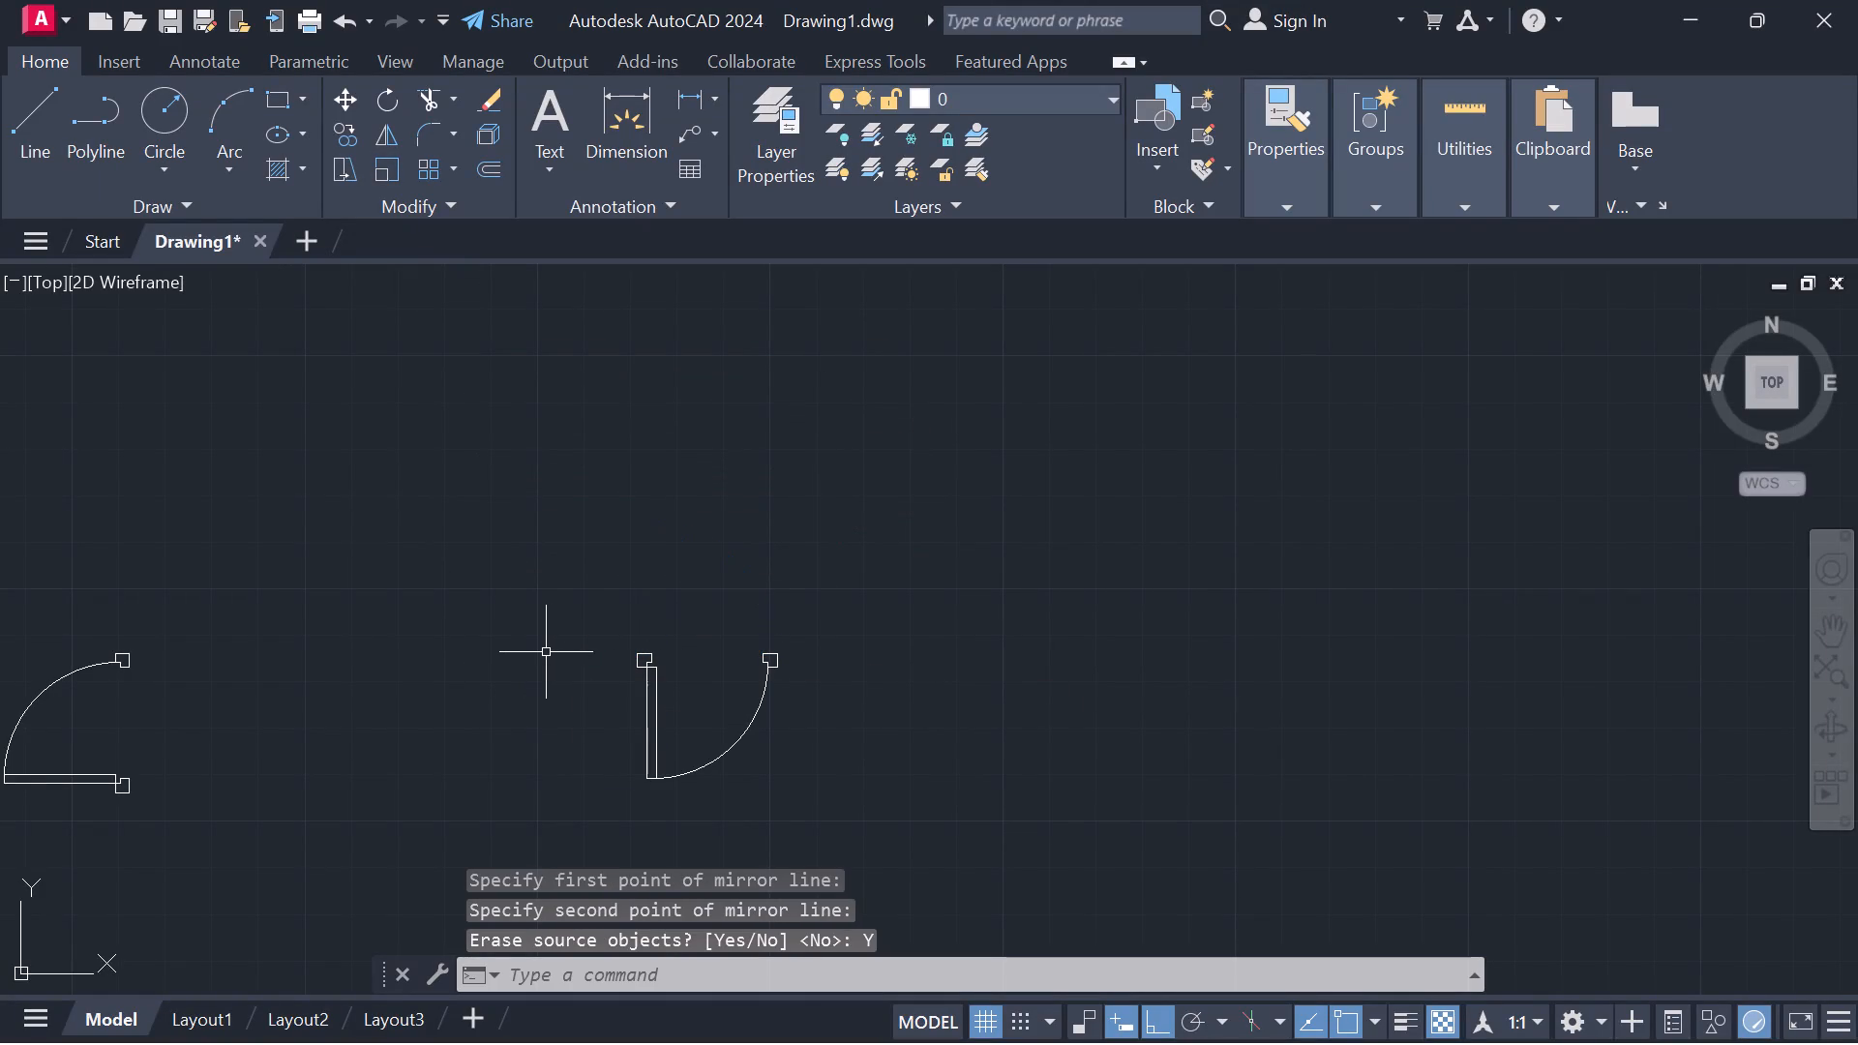
# Move the farthest spare door by its hinge jamb's upper outer corner into the small room's opening below the plan's top-right room, Ortho off.
pyautogui.scroll(-1, 574, 682)
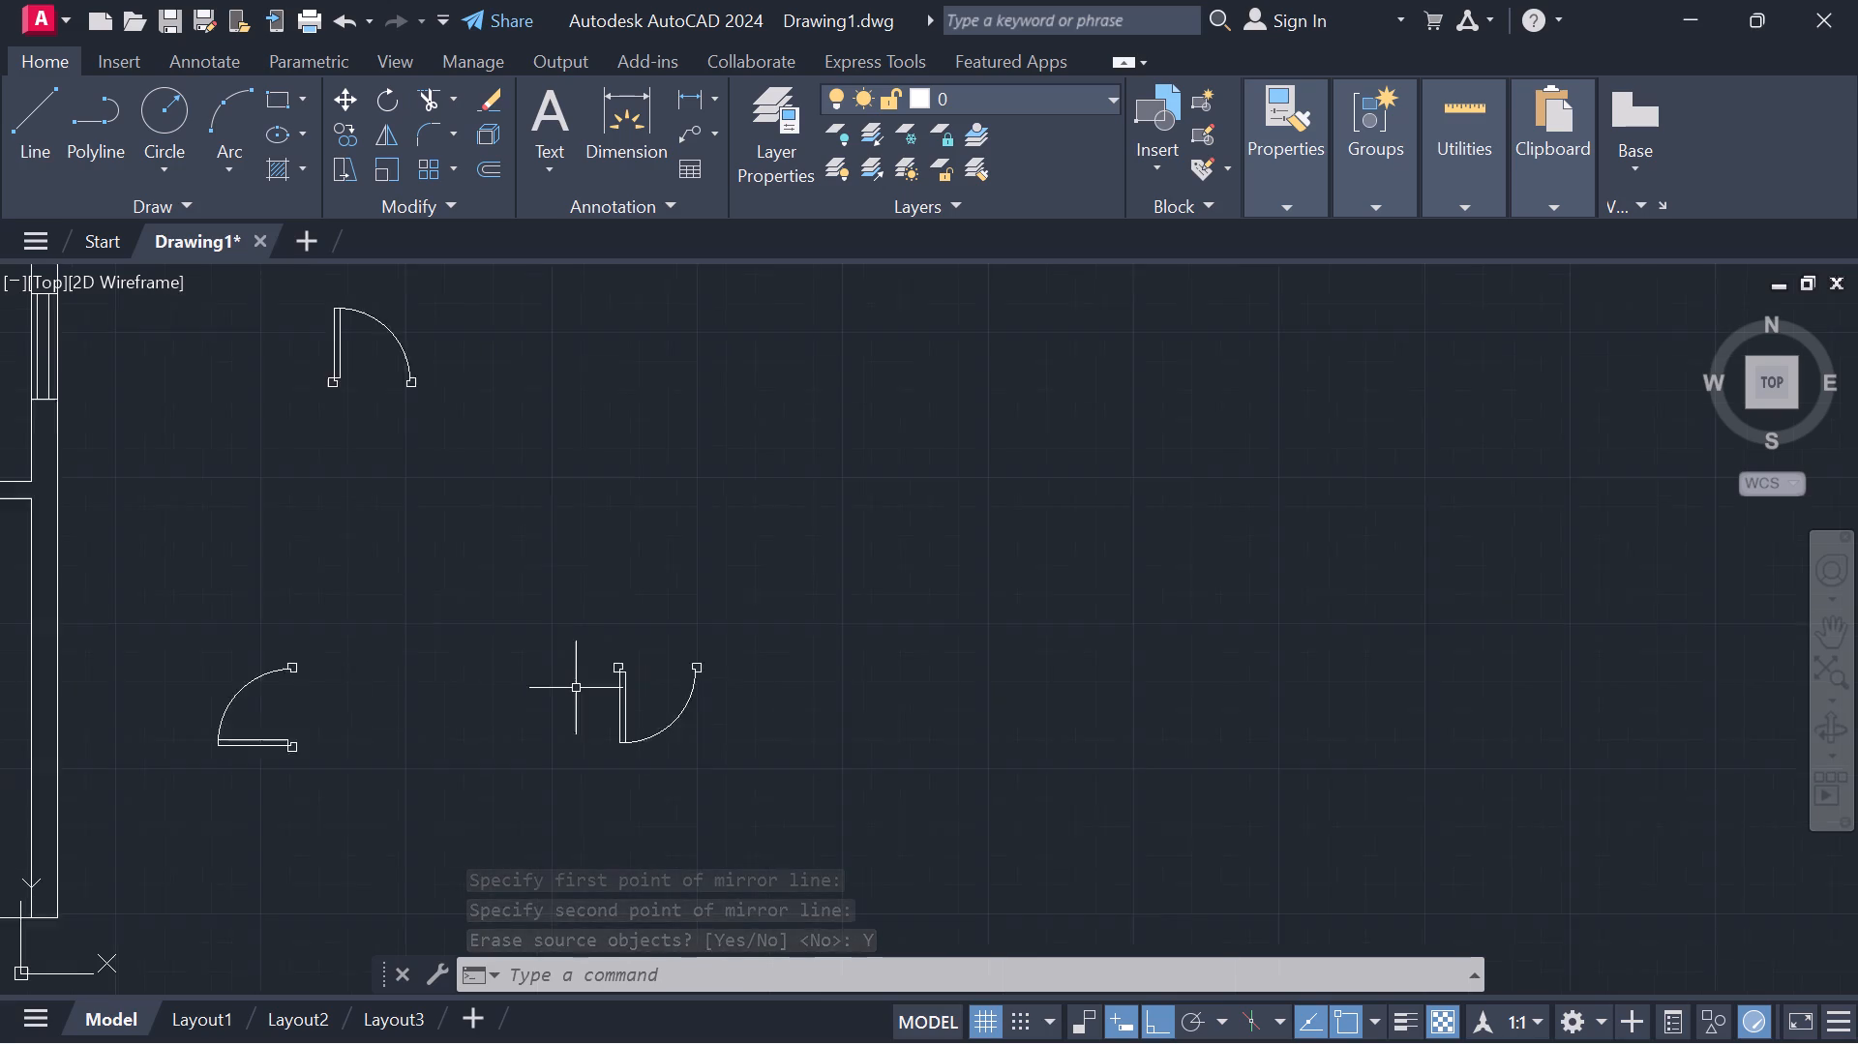
pyautogui.scroll(-1, 576, 688)
pyautogui.moveTo(594, 703); pyautogui.dragTo(799, 522, button='middle')
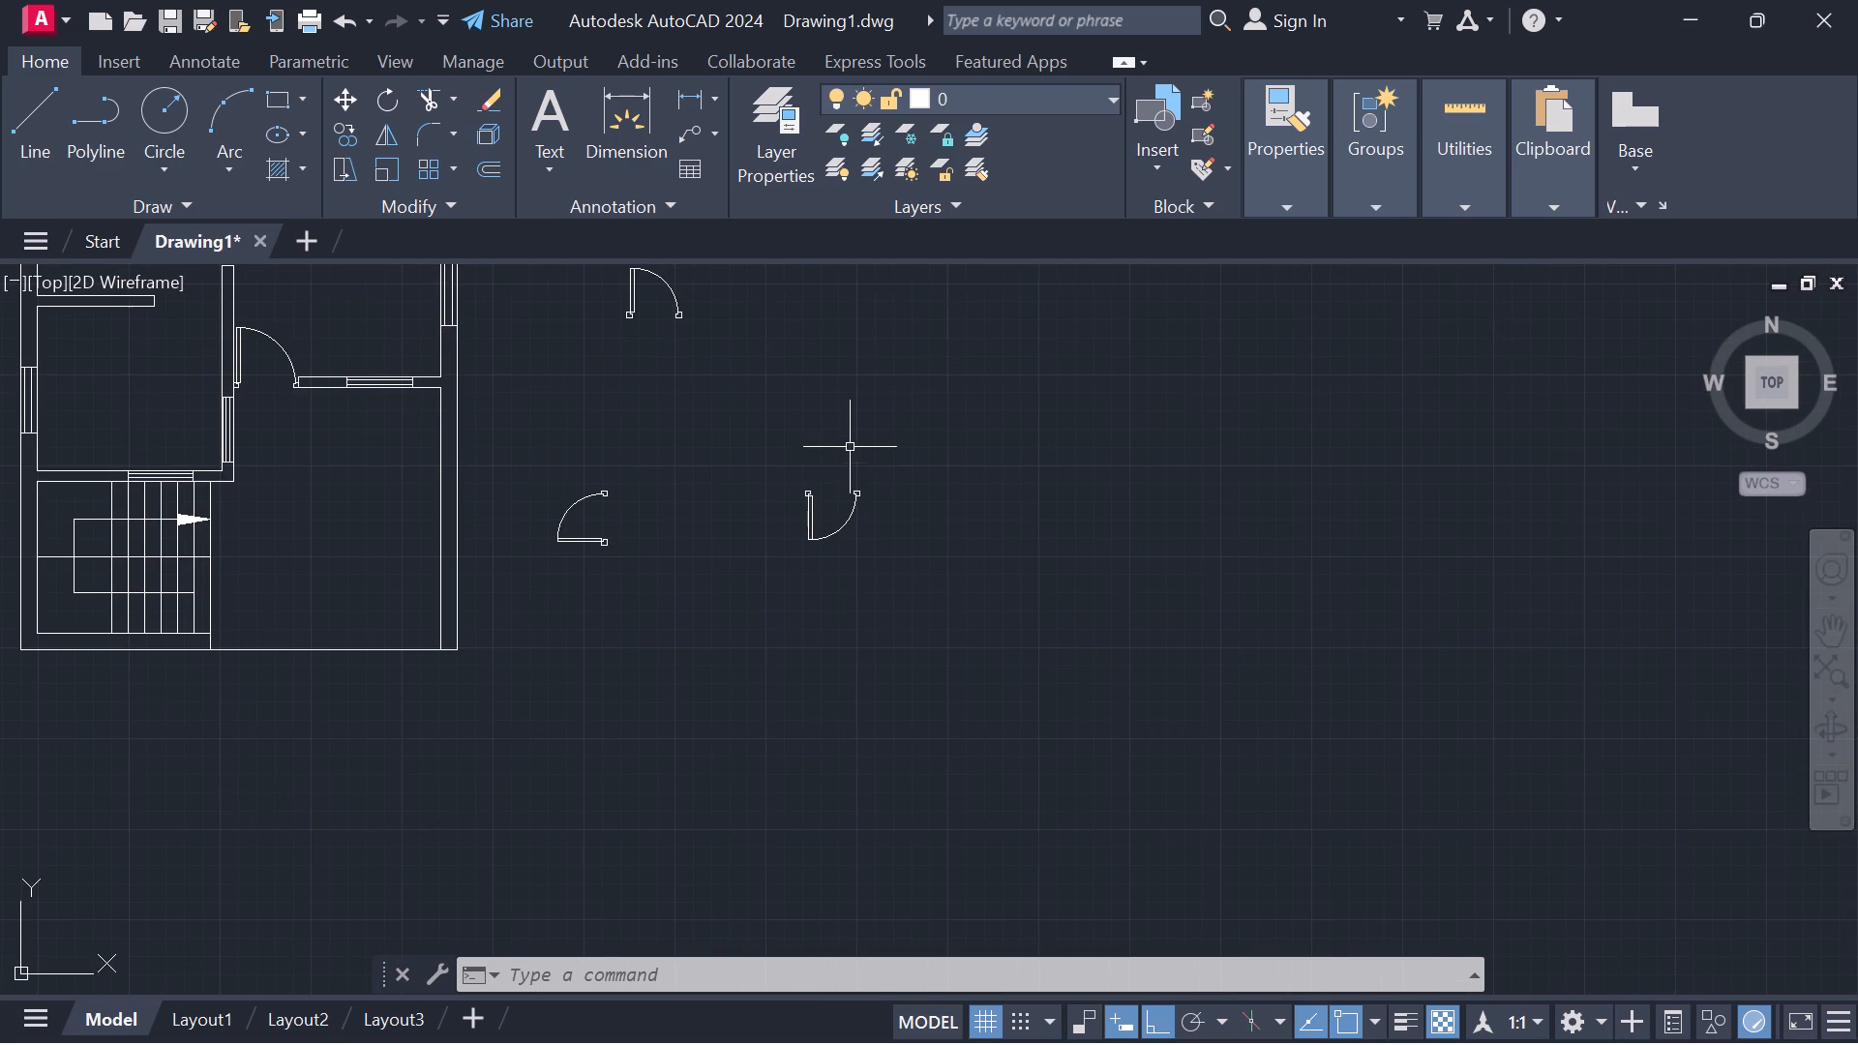
pyautogui.moveTo(848, 446); pyautogui.dragTo(992, 537)
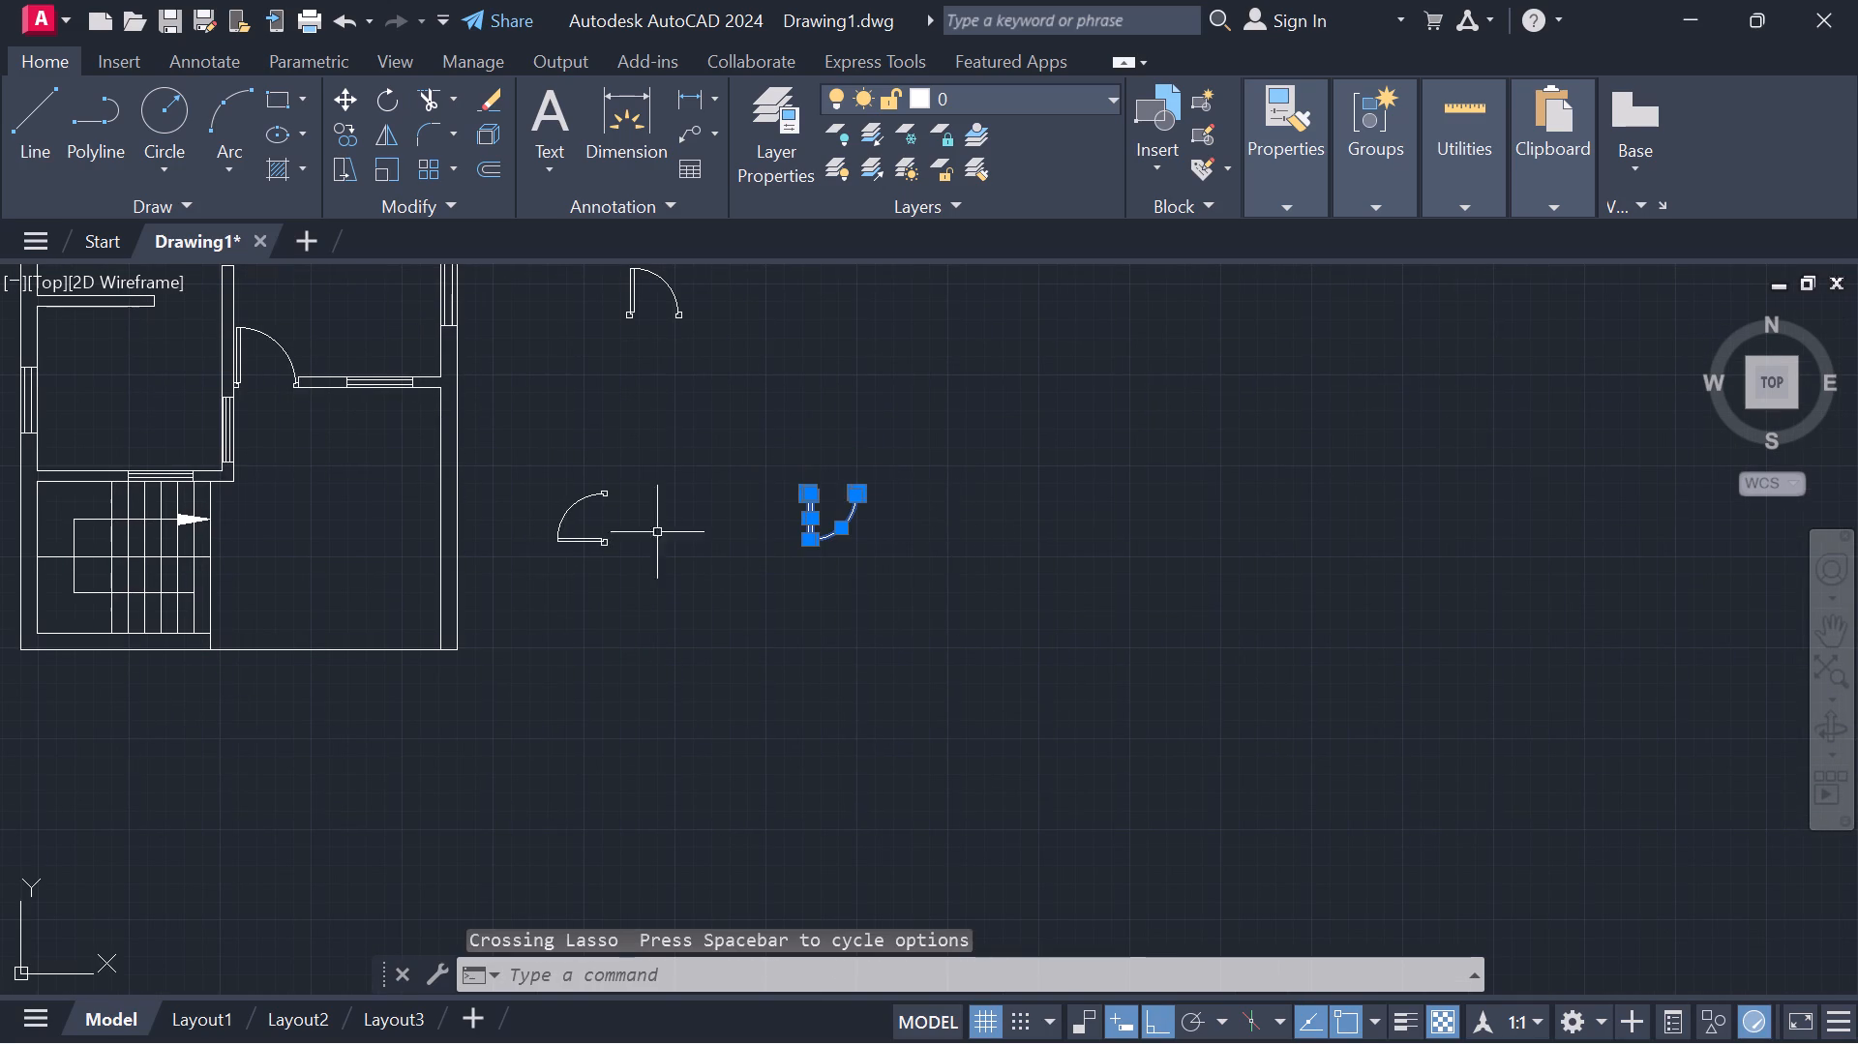
pyautogui.scroll(4, 853, 581)
pyautogui.moveTo(697, 414); pyautogui.dragTo(831, 863, button='middle')
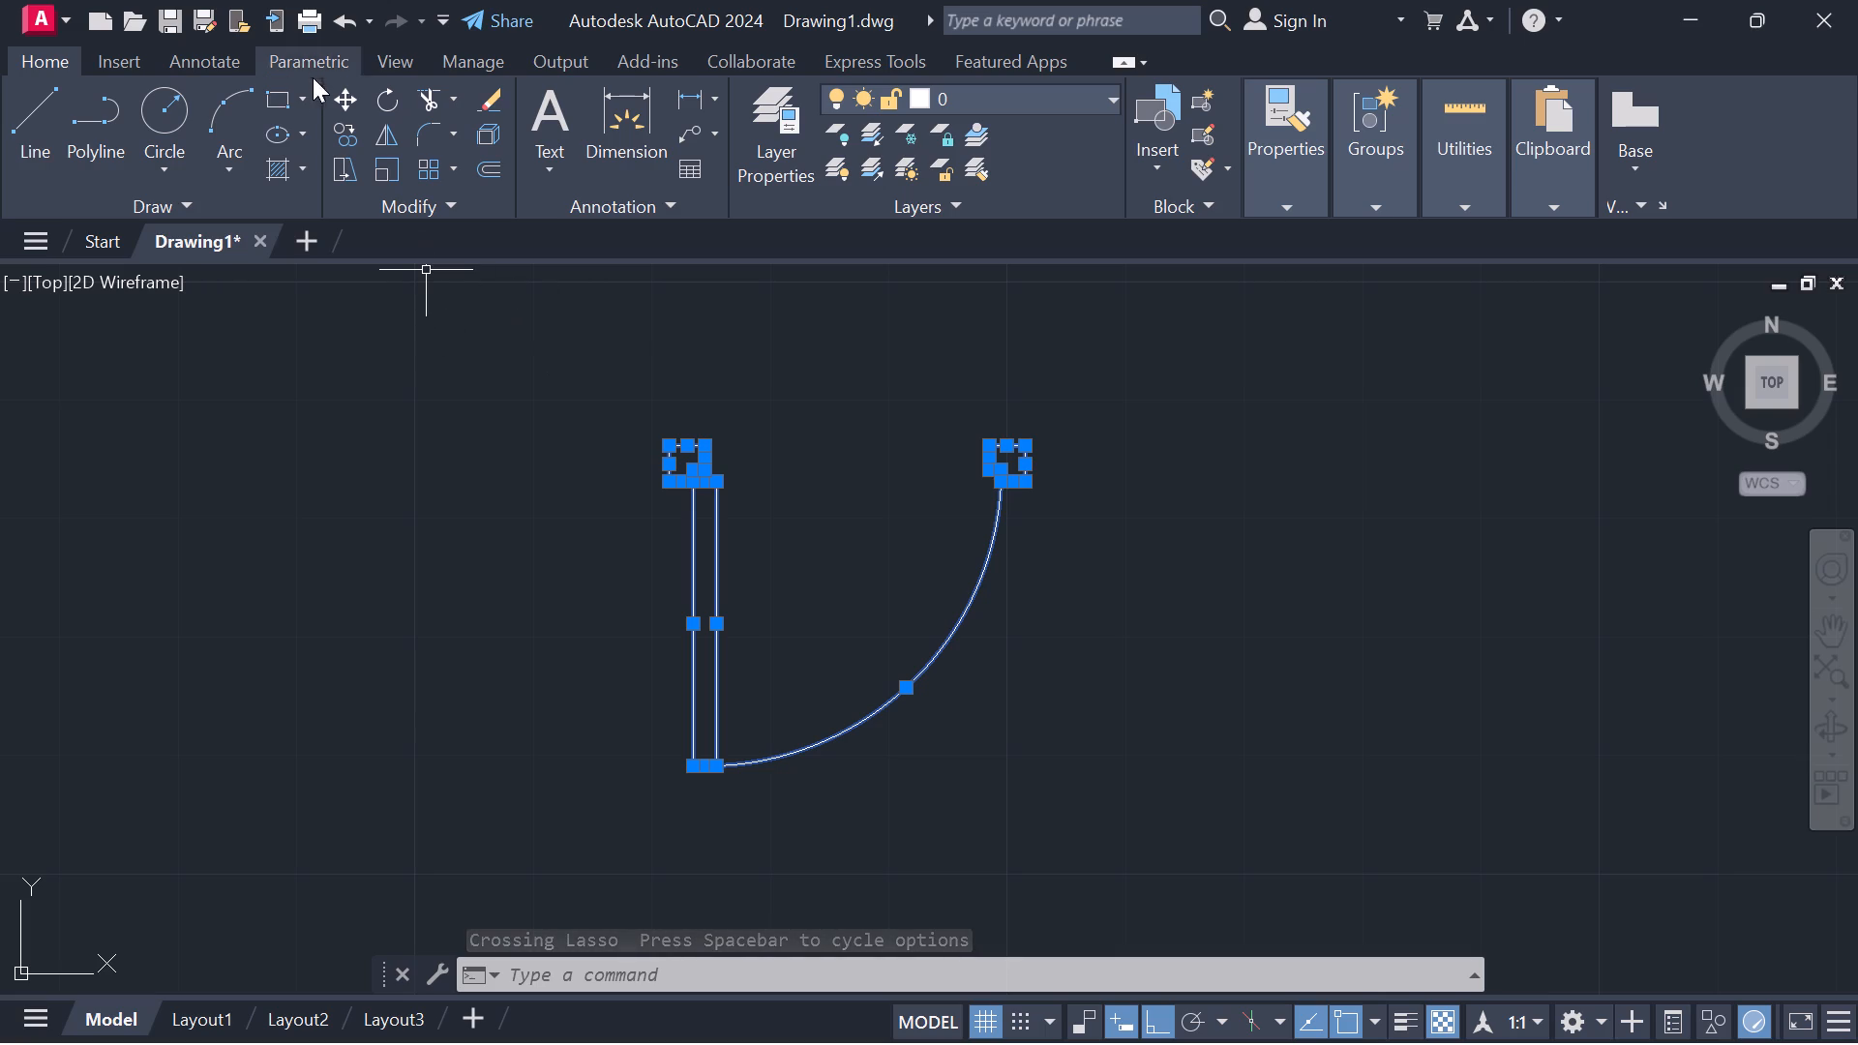
pyautogui.click(345, 99)
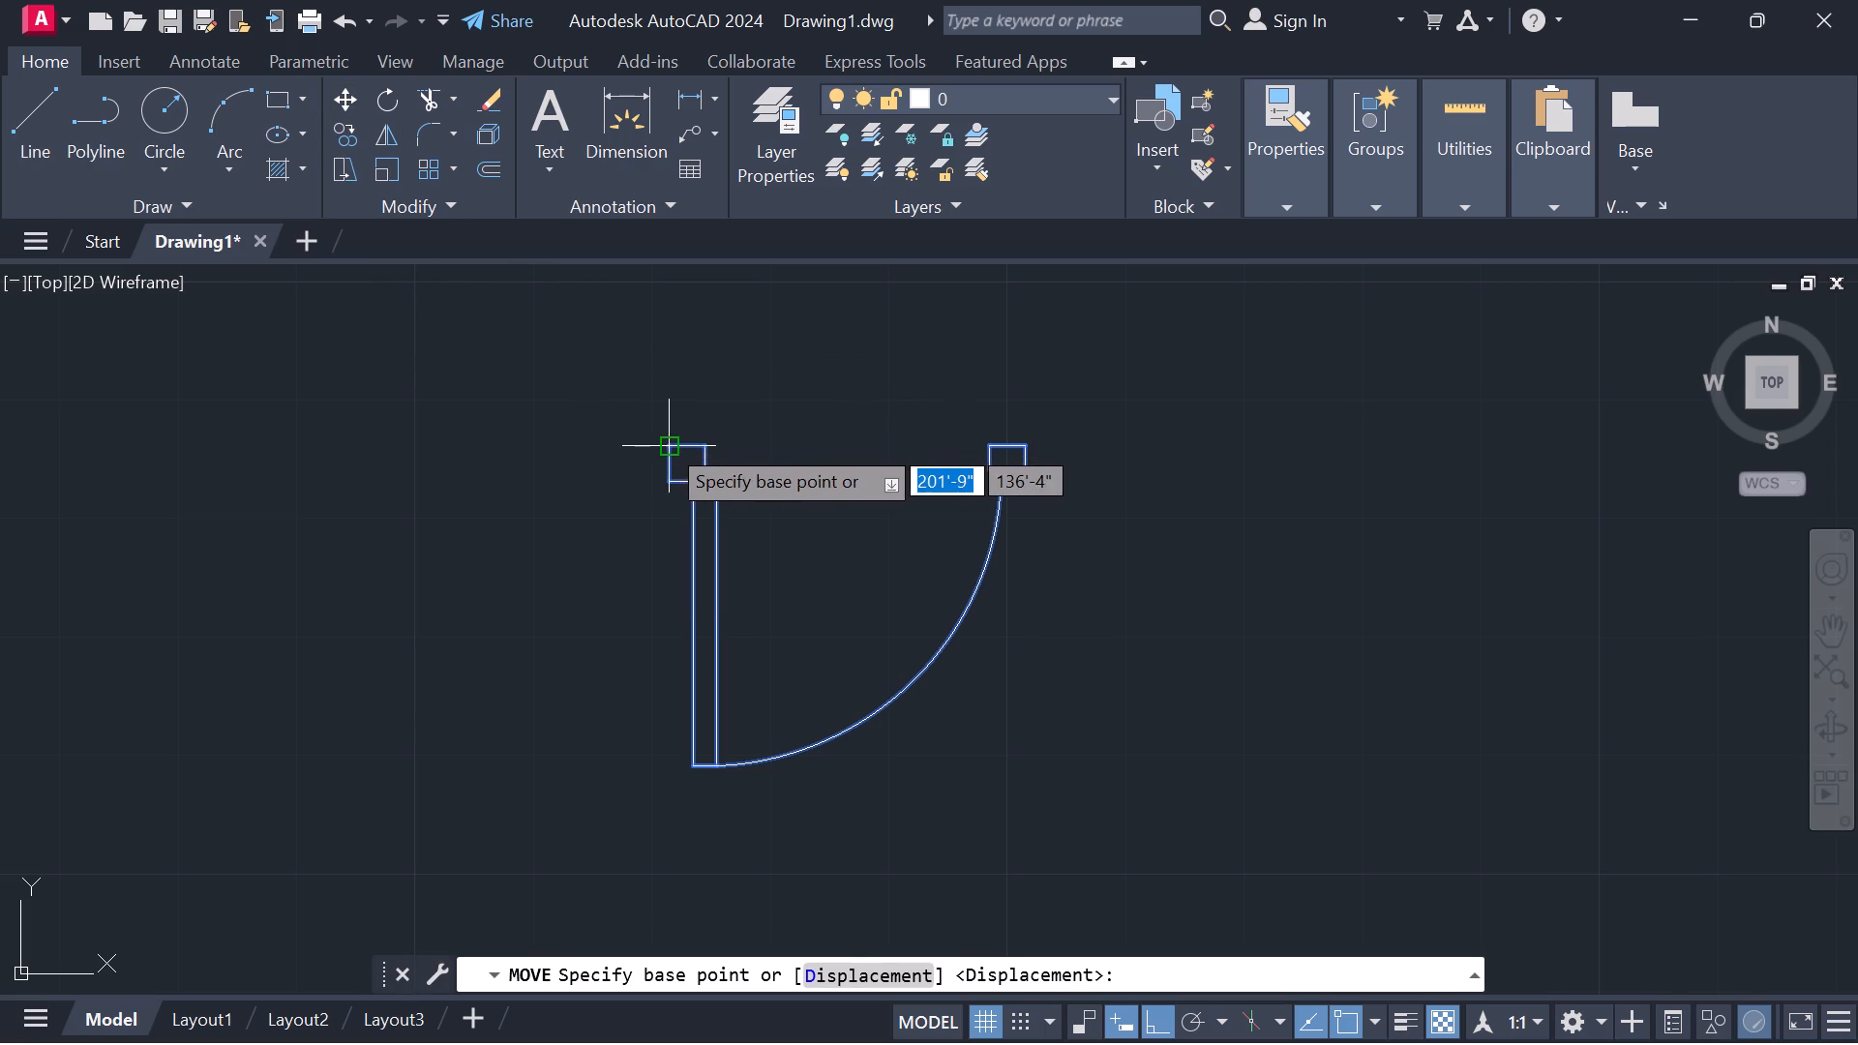
pyautogui.click(665, 442)
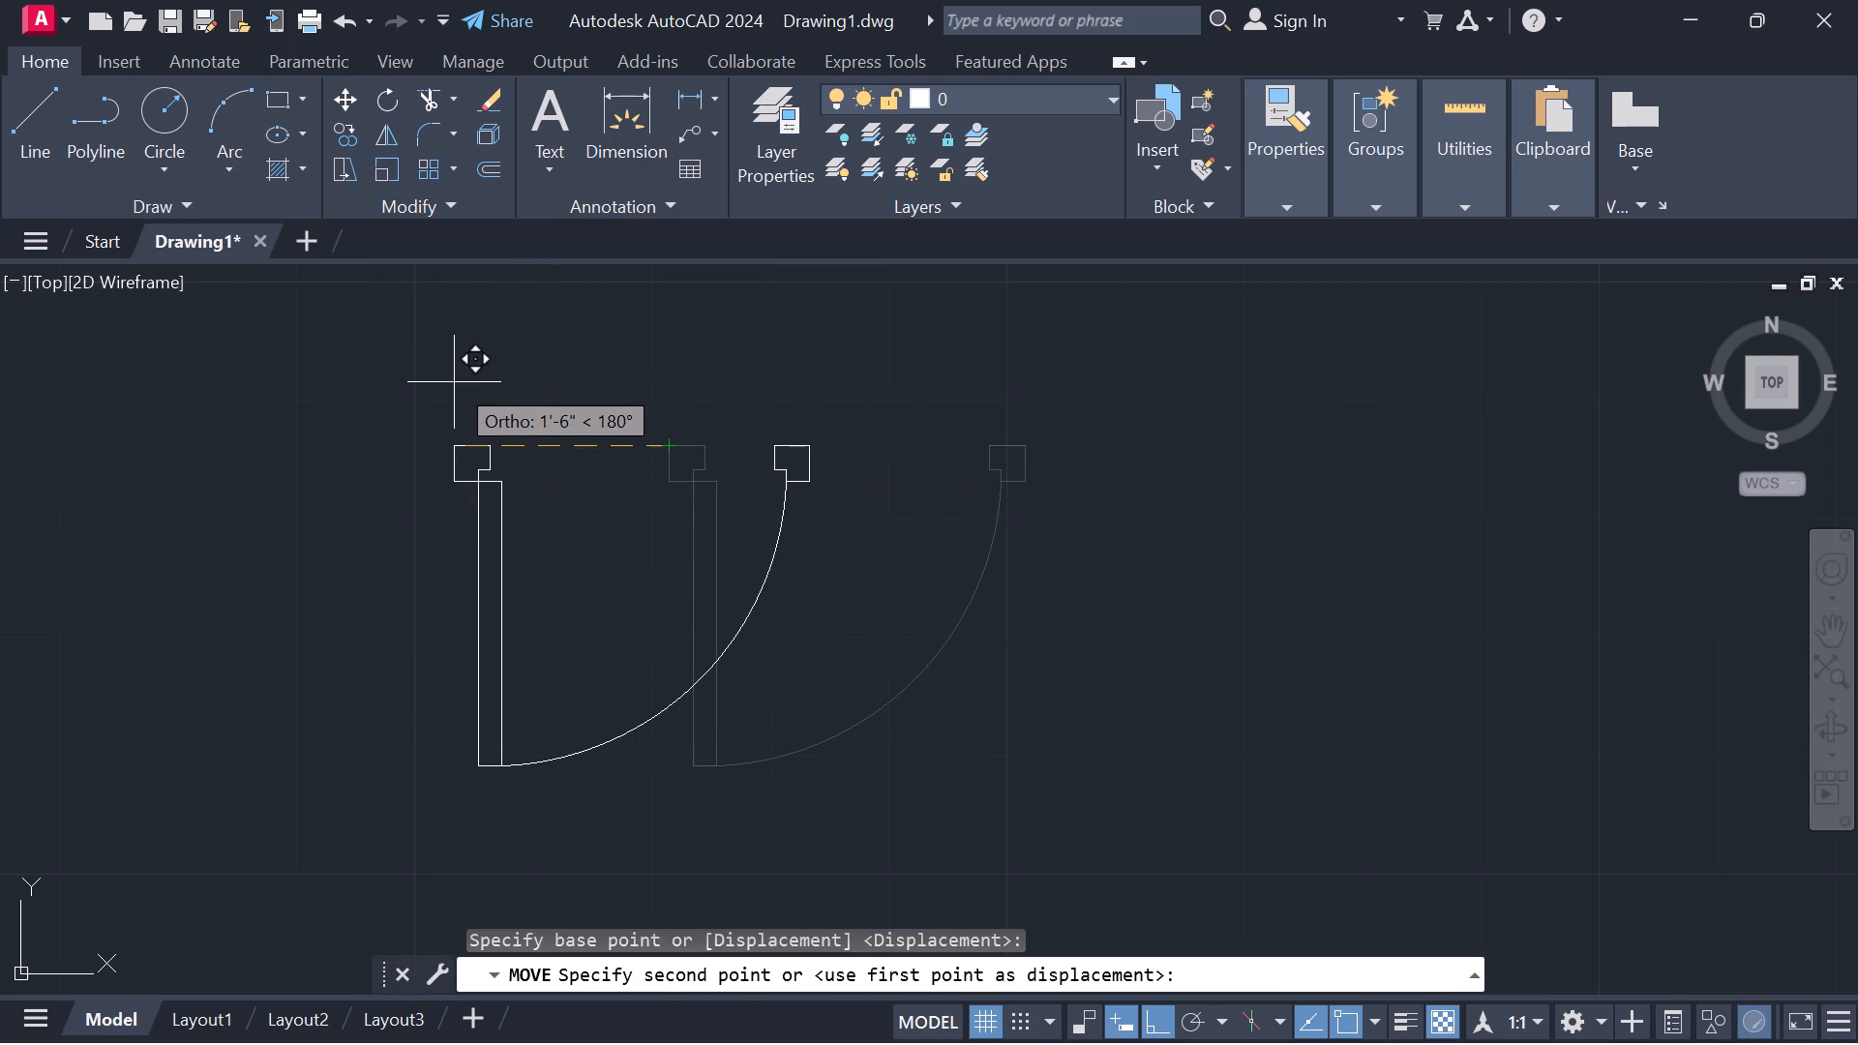
pyautogui.press('F8')
pyautogui.scroll(-3, 373, 346)
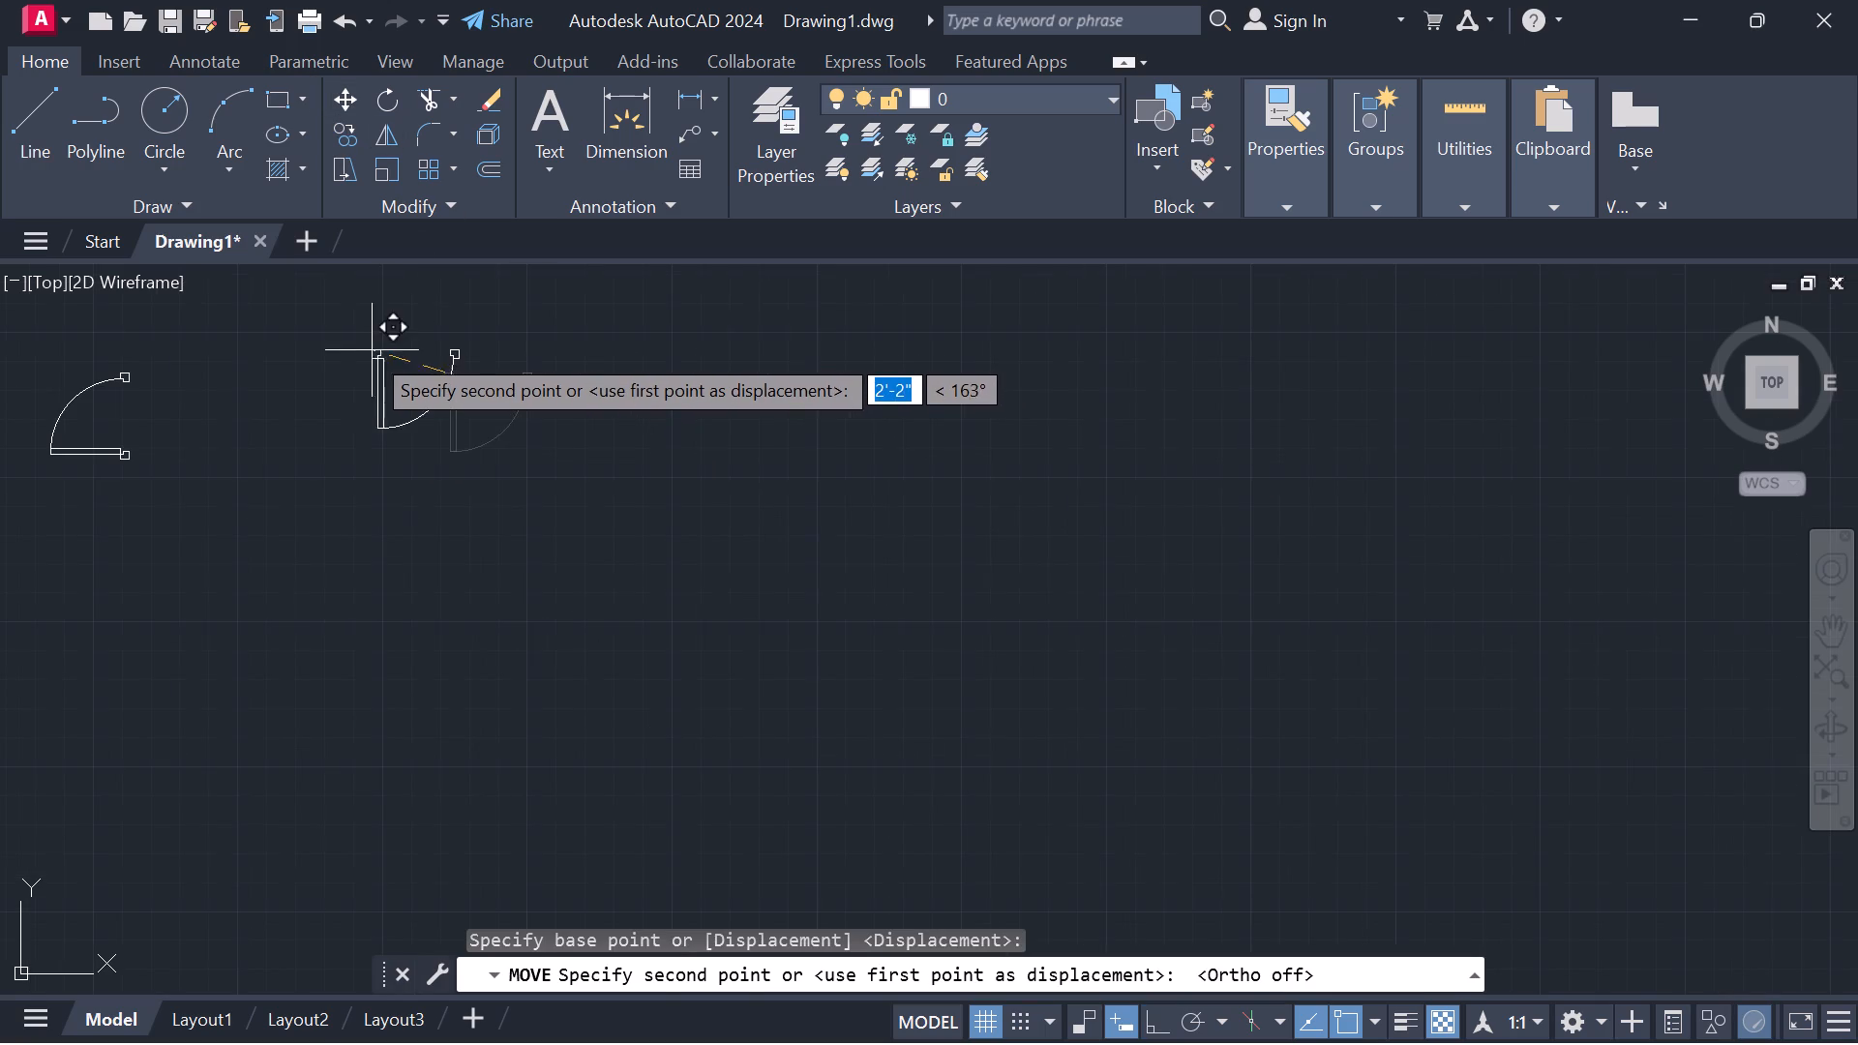
pyautogui.moveTo(336, 351); pyautogui.dragTo(1158, 528, button='middle')
pyautogui.moveTo(592, 453); pyautogui.dragTo(1005, 687, button='middle')
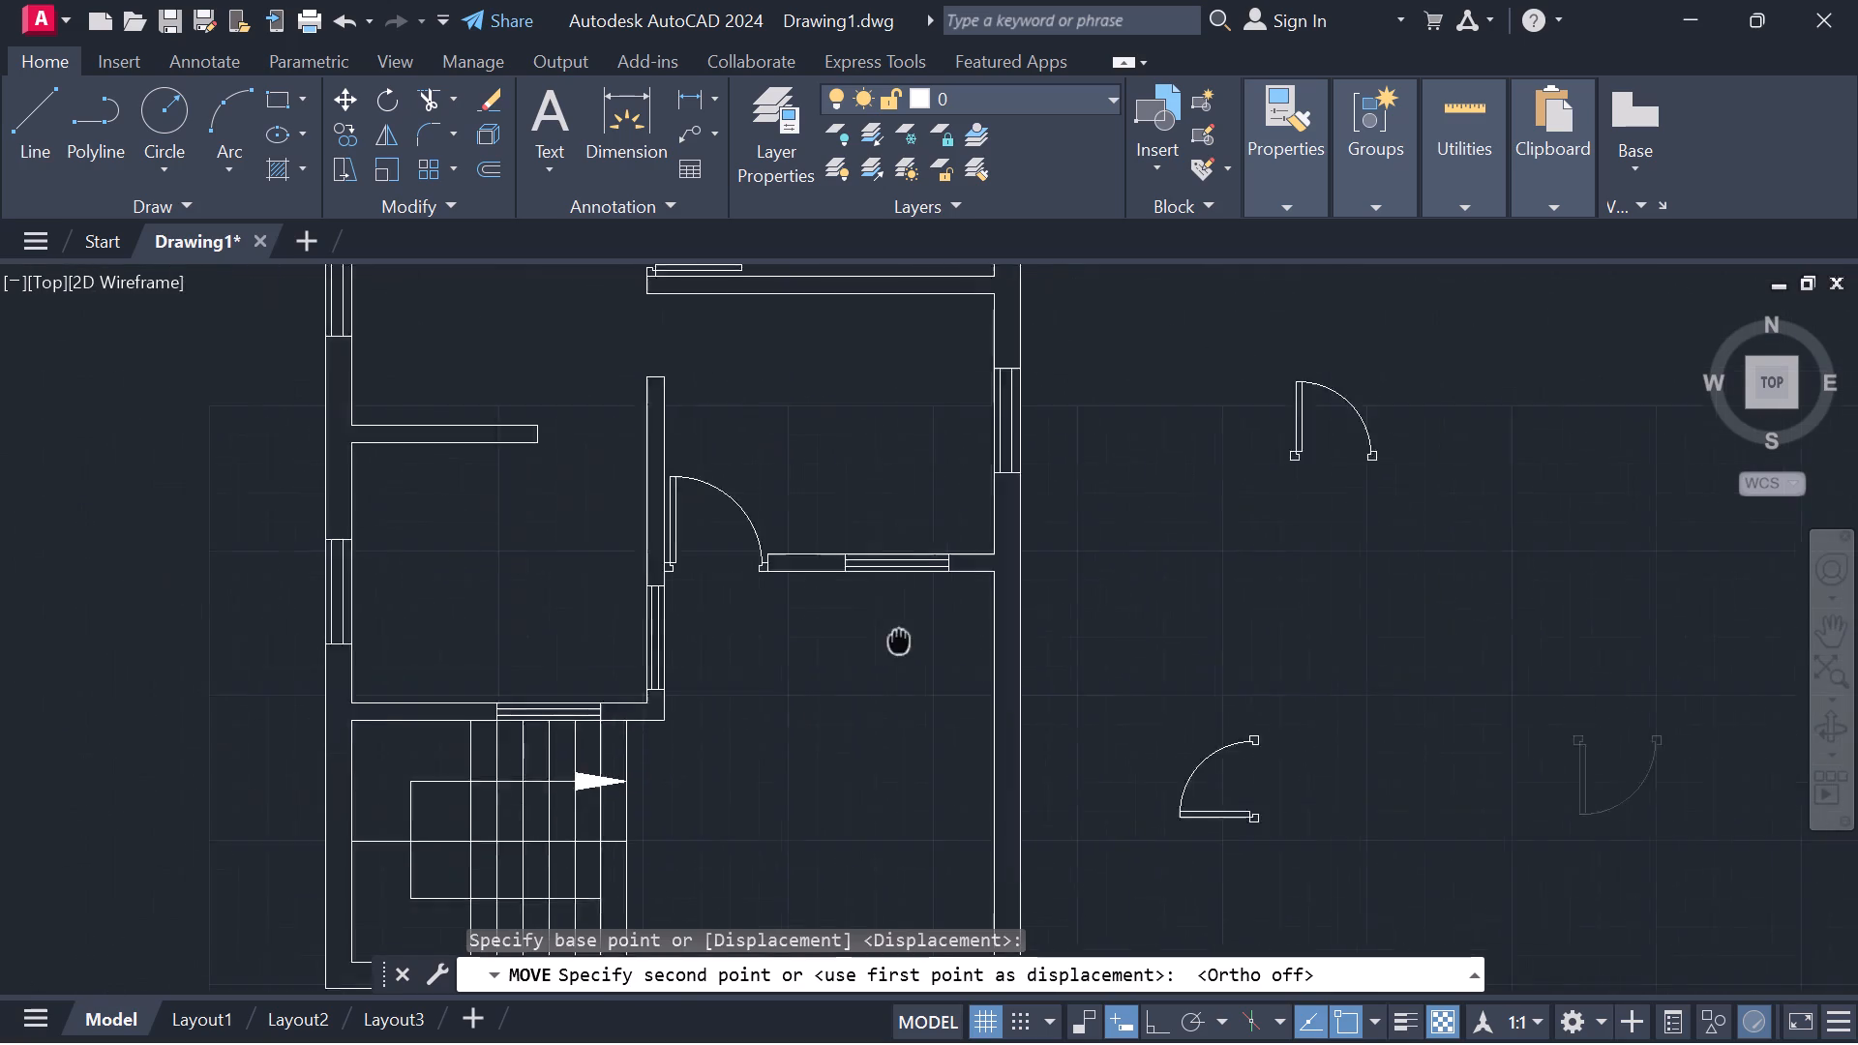
pyautogui.moveTo(1005, 687); pyautogui.dragTo(1125, 741, button='middle')
pyautogui.moveTo(909, 488); pyautogui.dragTo(798, 913, button='middle')
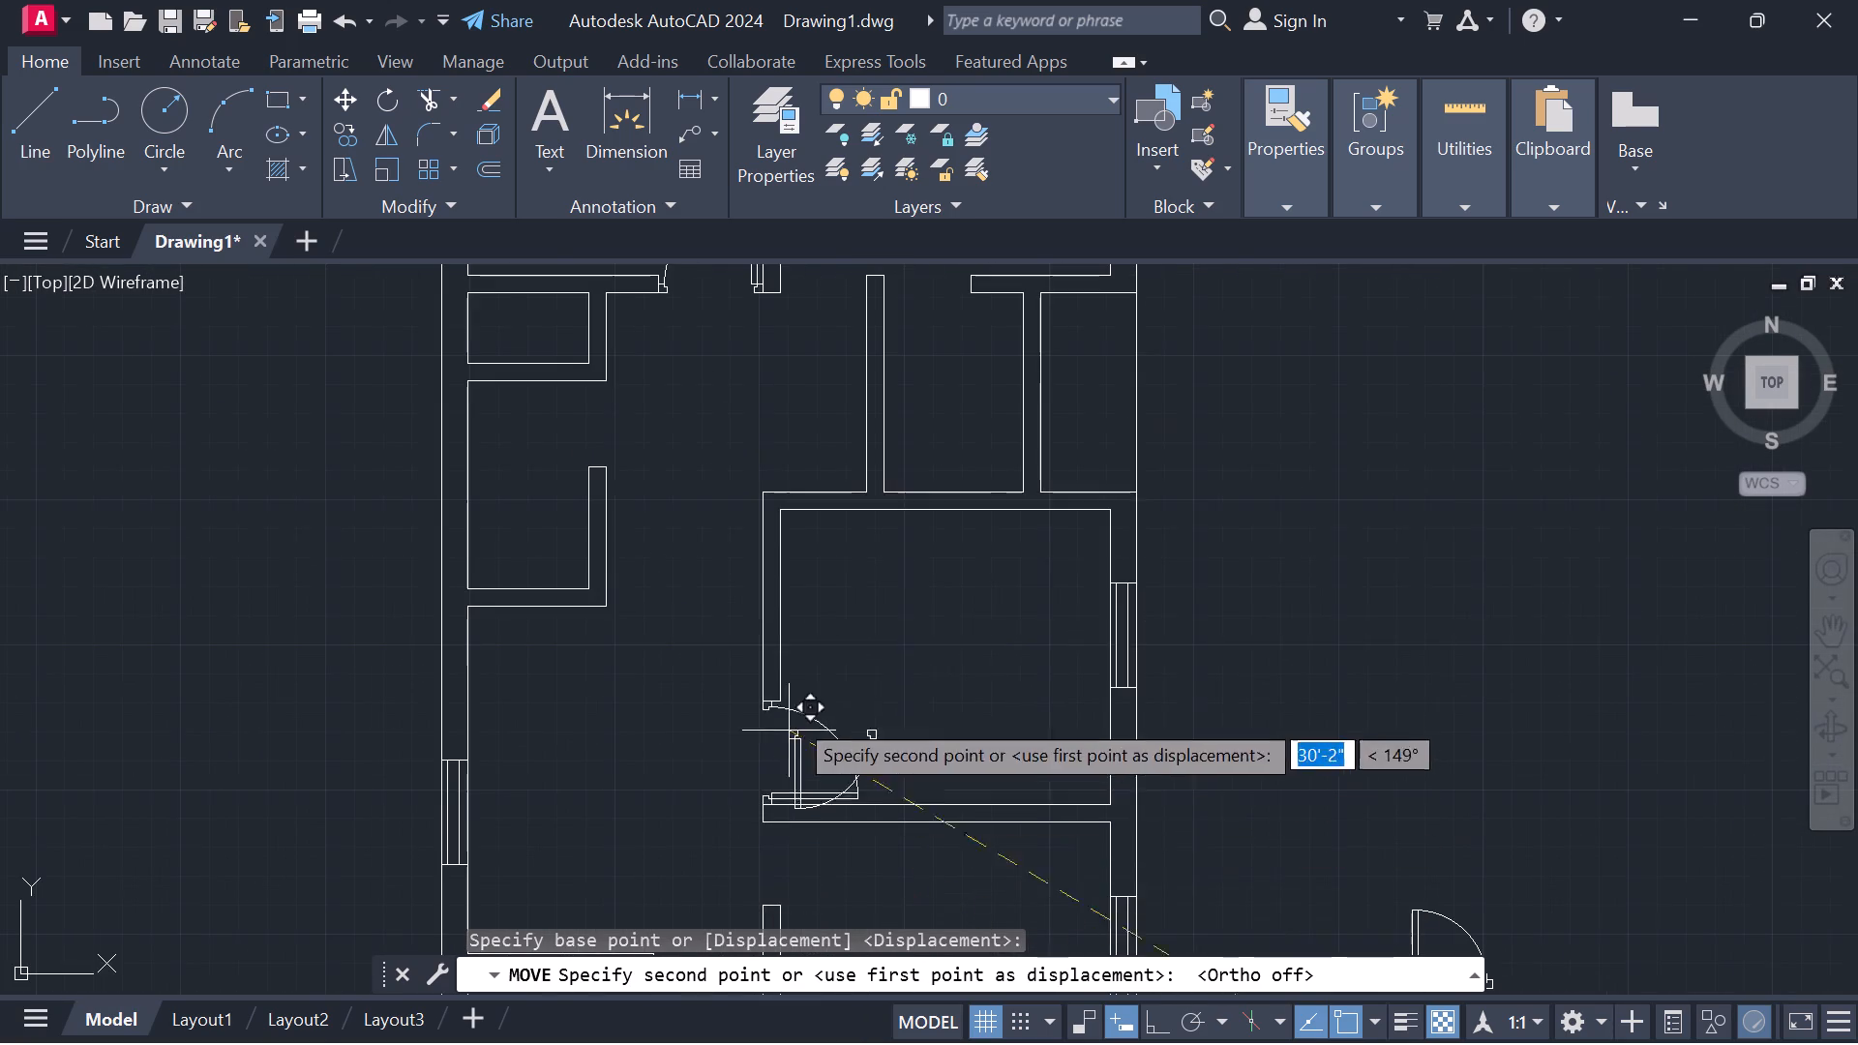
pyautogui.moveTo(914, 457); pyautogui.dragTo(898, 626, button='middle')
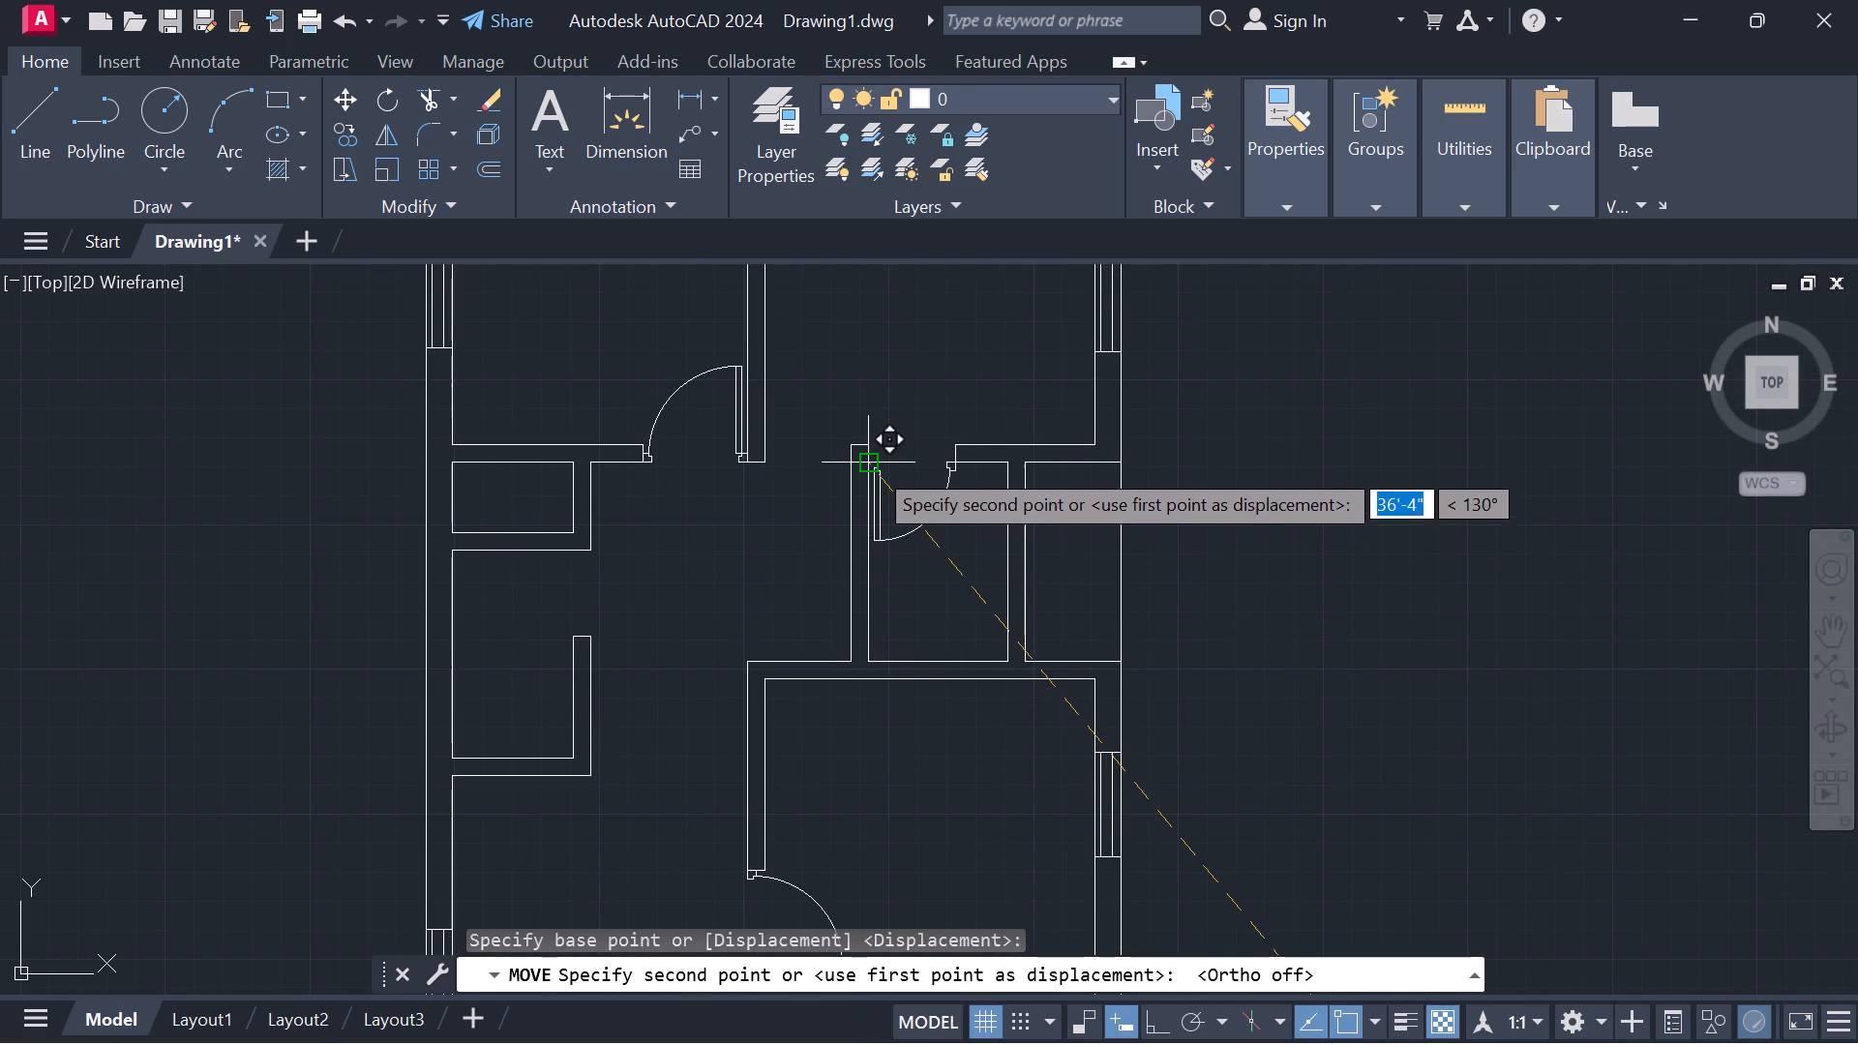
pyautogui.scroll(3, 872, 450)
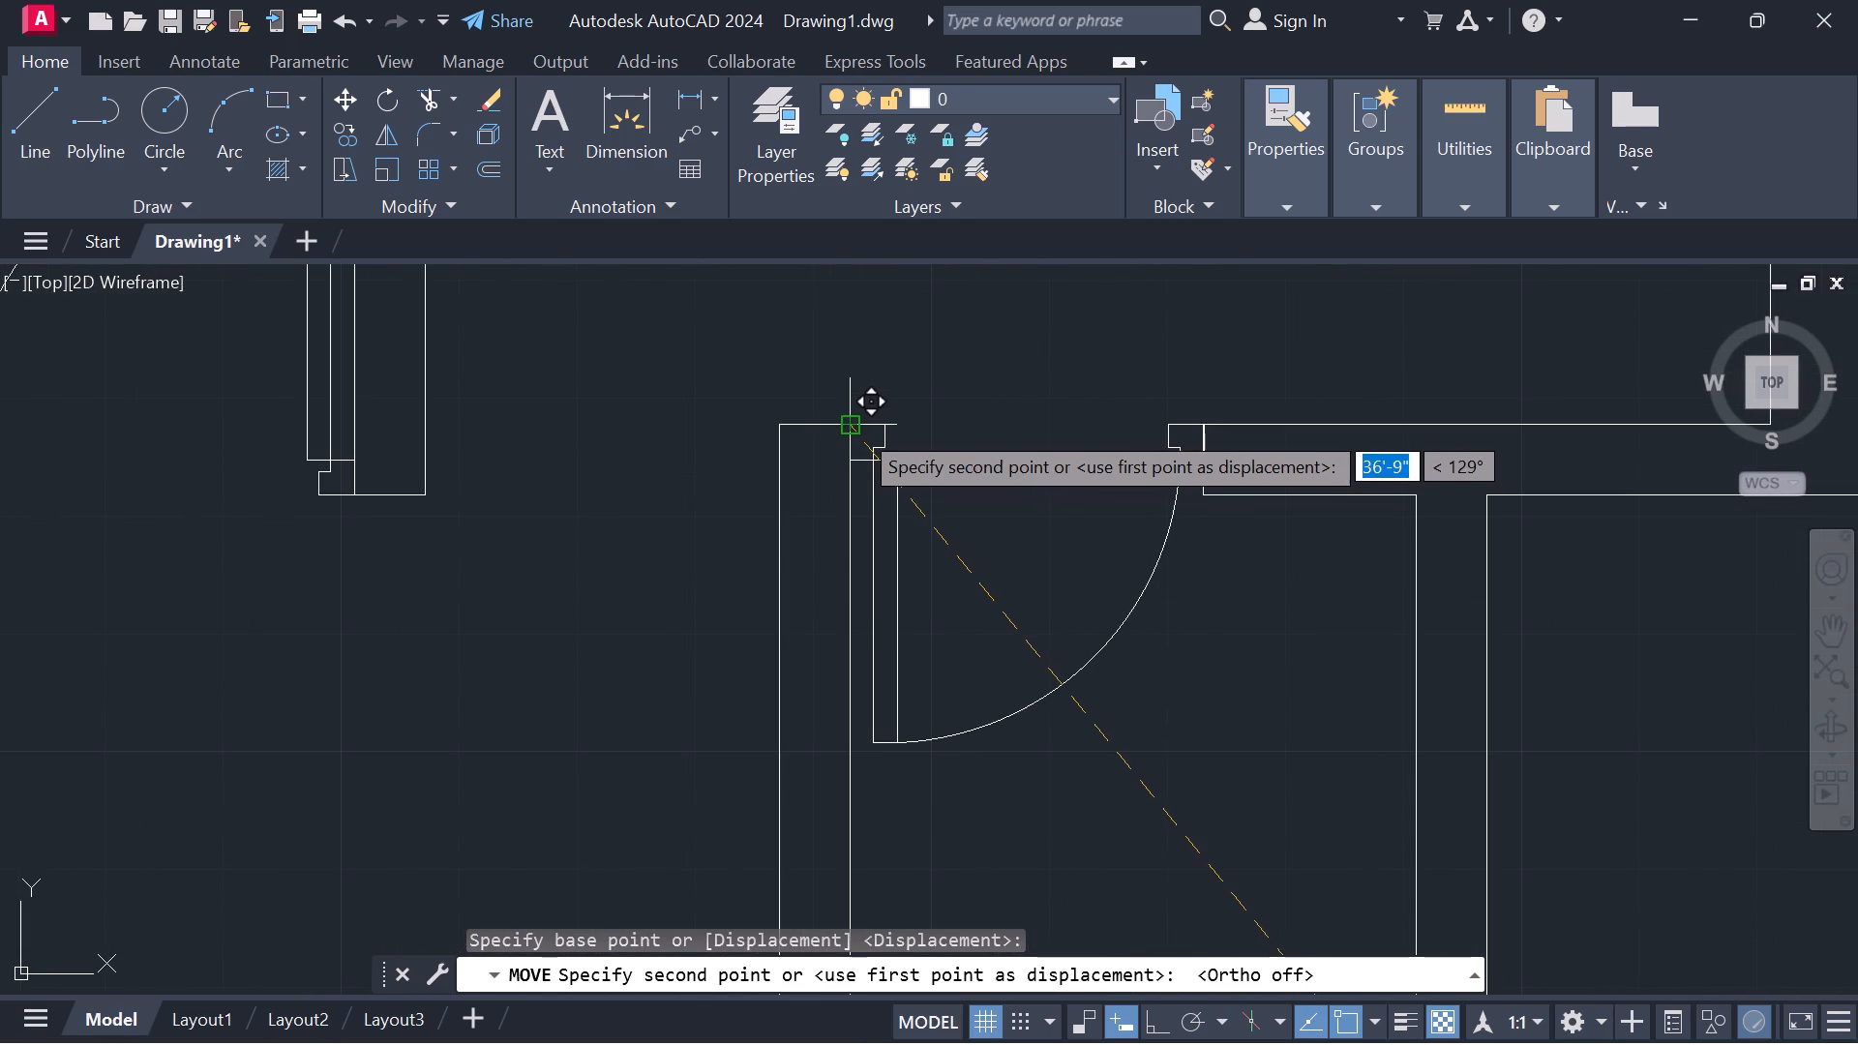
pyautogui.click(855, 427)
# Move the upper spare door by its hinge jamb's lower outer corner to the foot of the partition between the two top rooms.
pyautogui.scroll(-3, 1318, 473)
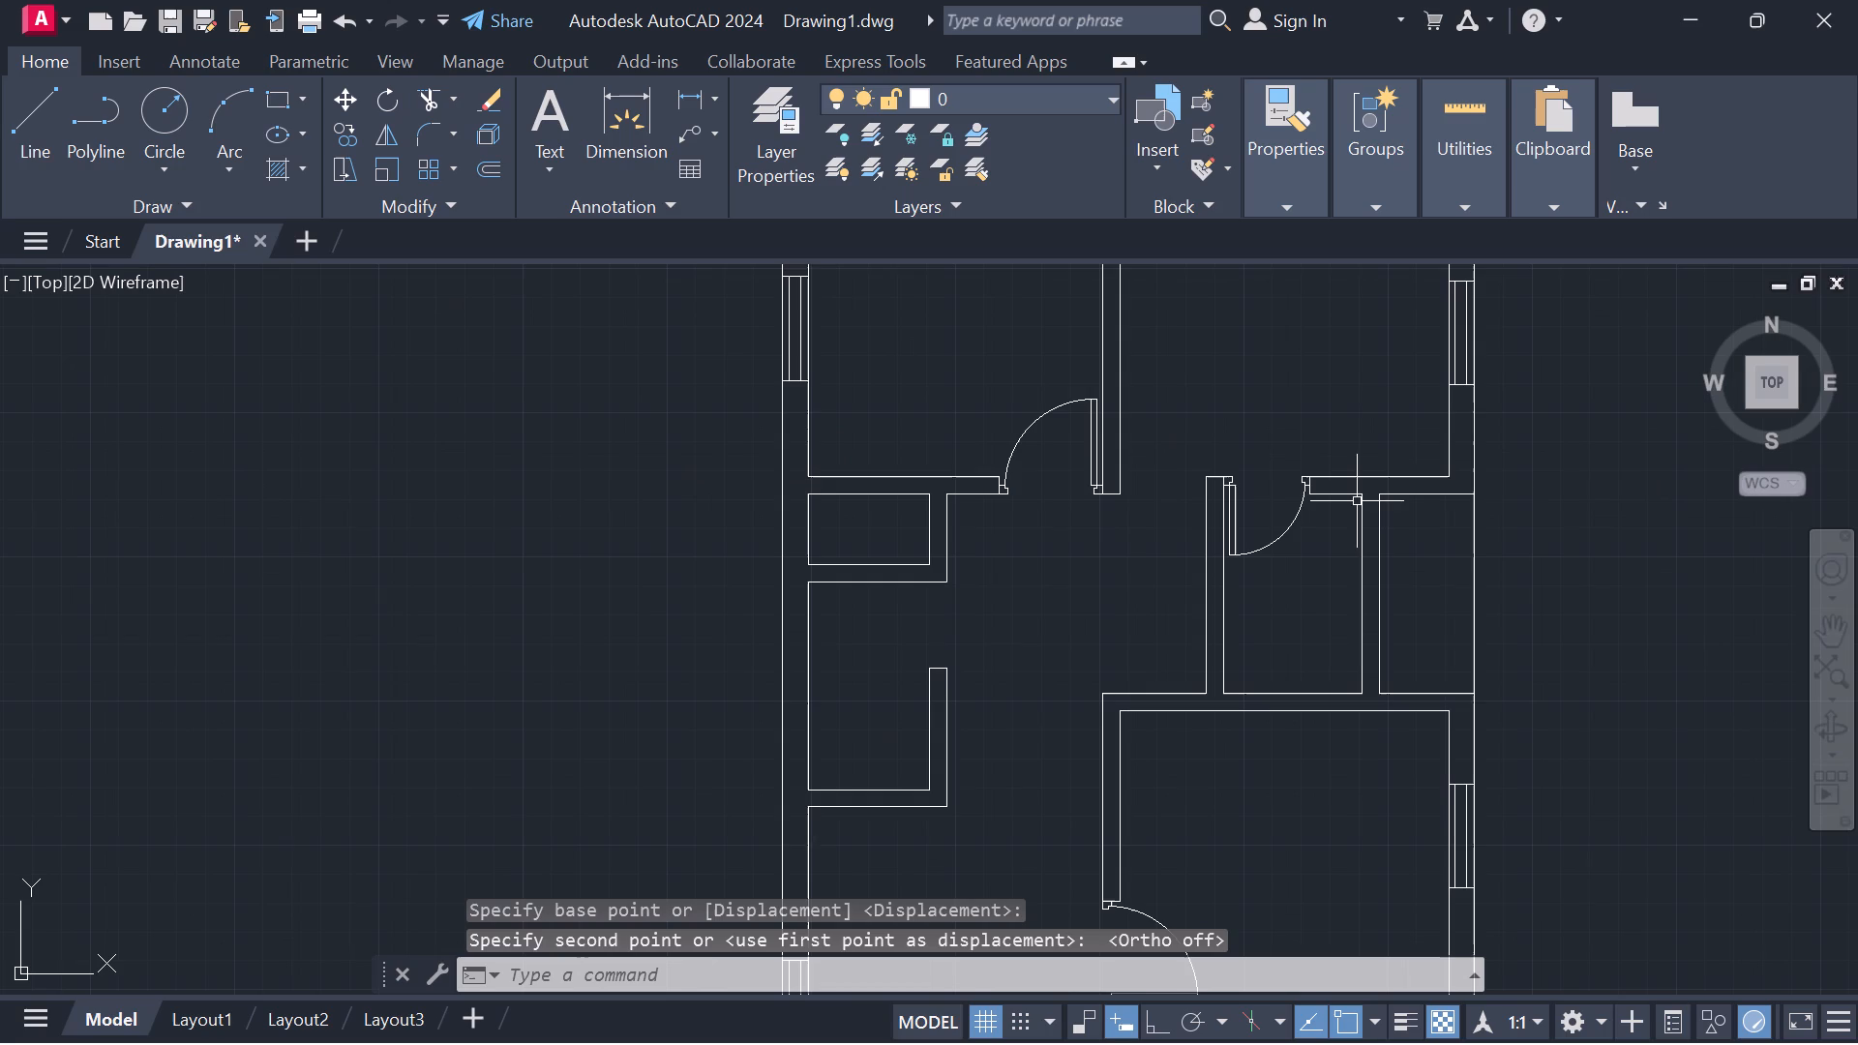
pyautogui.moveTo(1532, 573); pyautogui.dragTo(319, 731, button='middle')
pyautogui.scroll(-4, 434, 652)
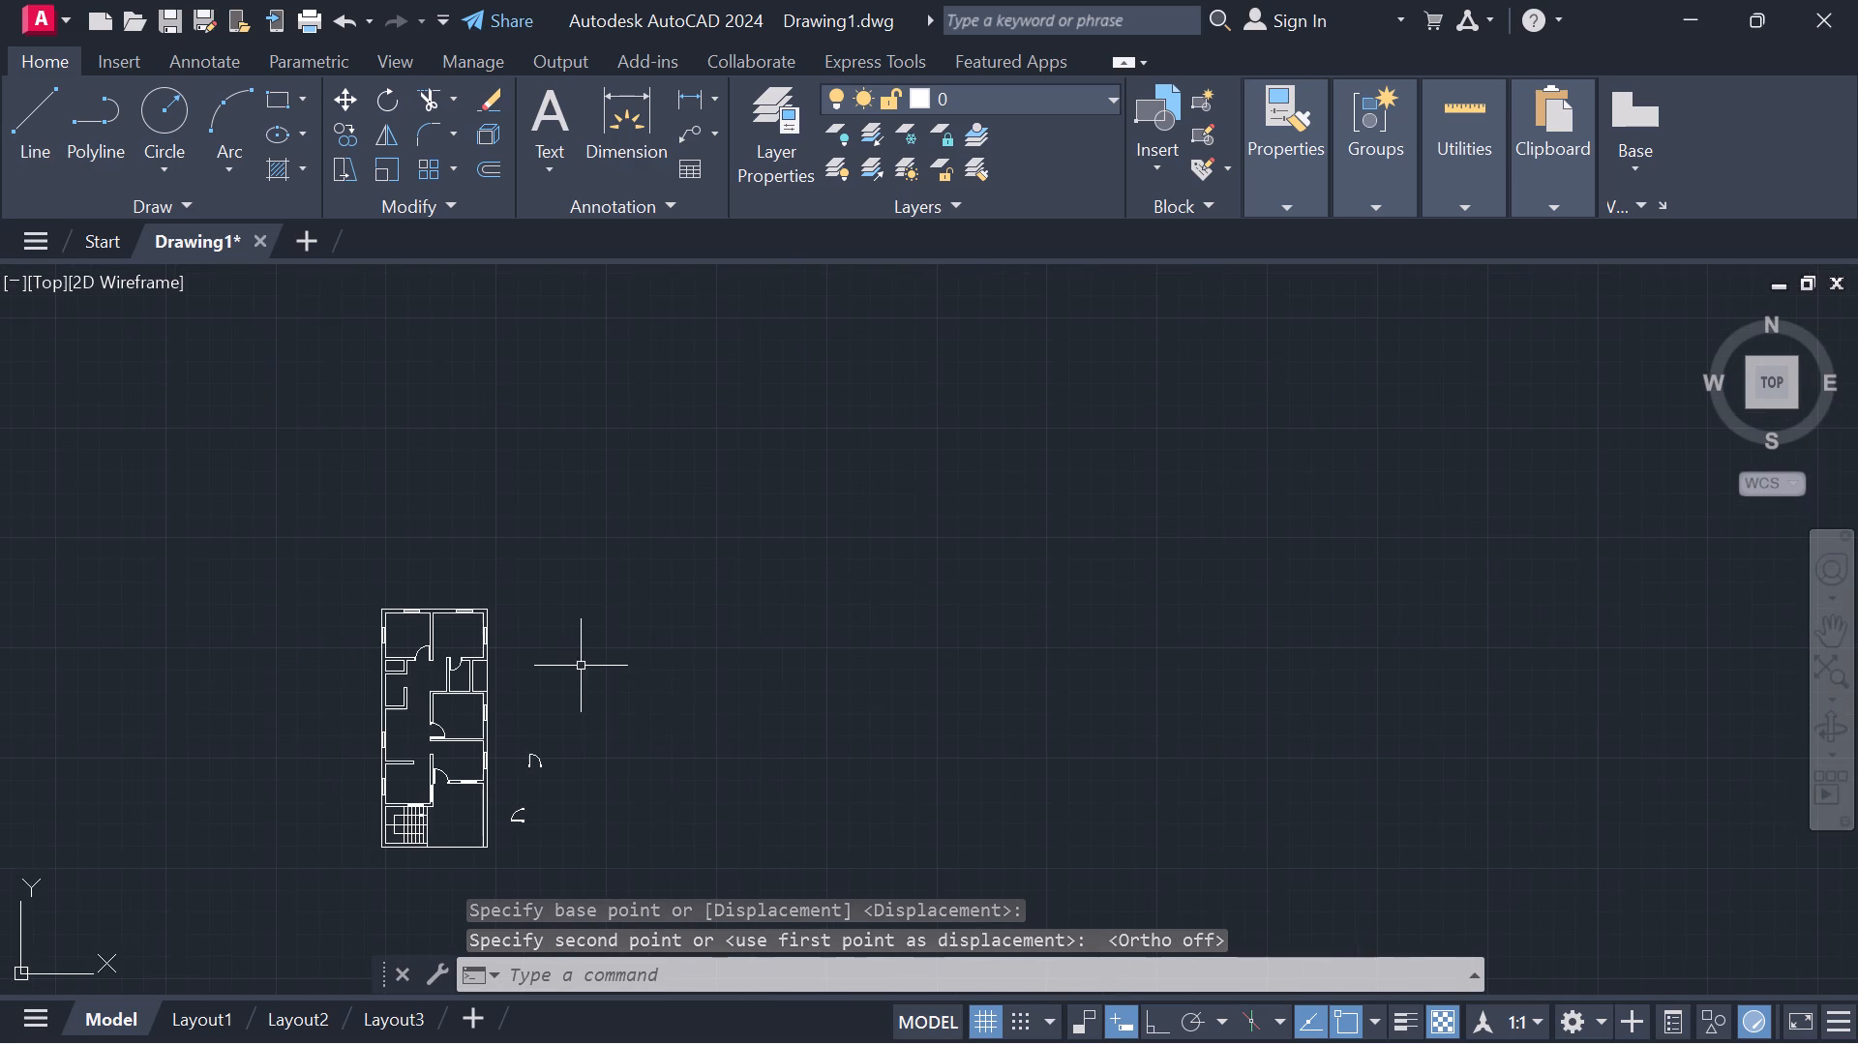
pyautogui.moveTo(659, 749); pyautogui.dragTo(903, 481, button='middle')
pyautogui.scroll(3, 674, 532)
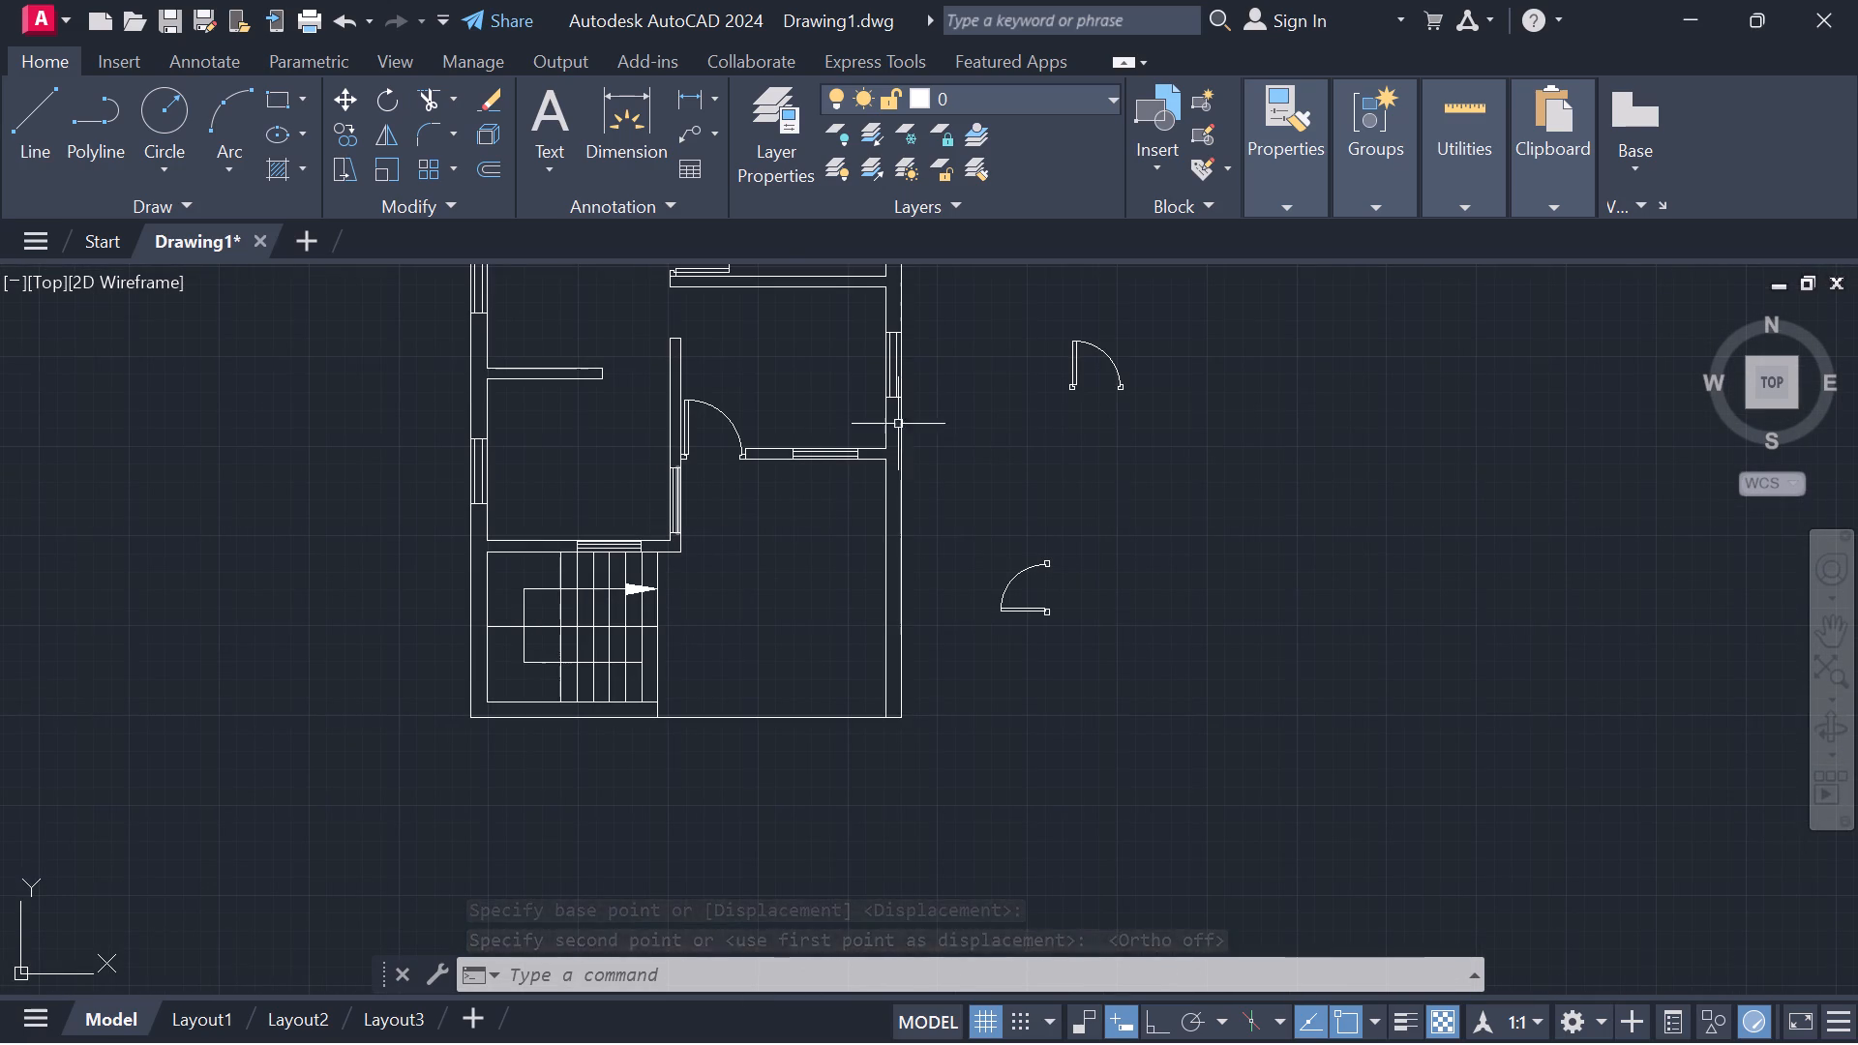
pyautogui.moveTo(1086, 307); pyautogui.dragTo(1254, 391)
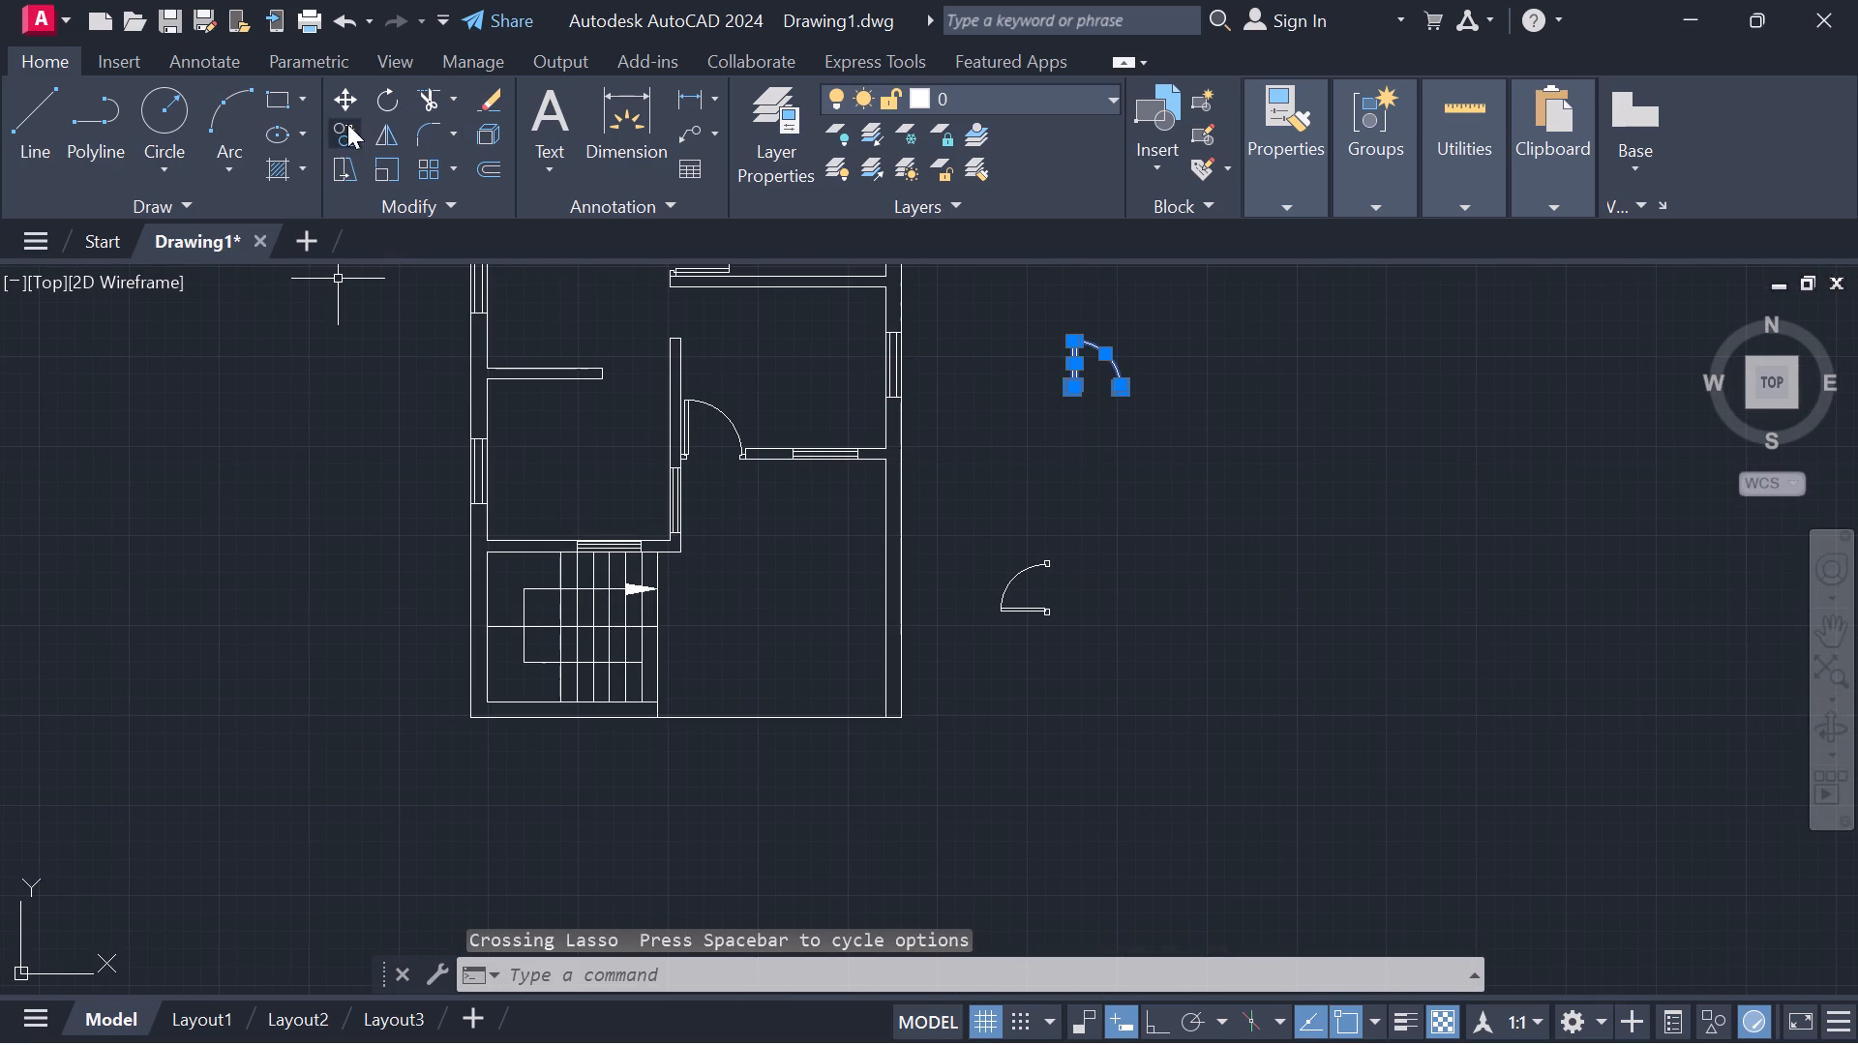
pyautogui.click(344, 98)
pyautogui.scroll(3, 1070, 436)
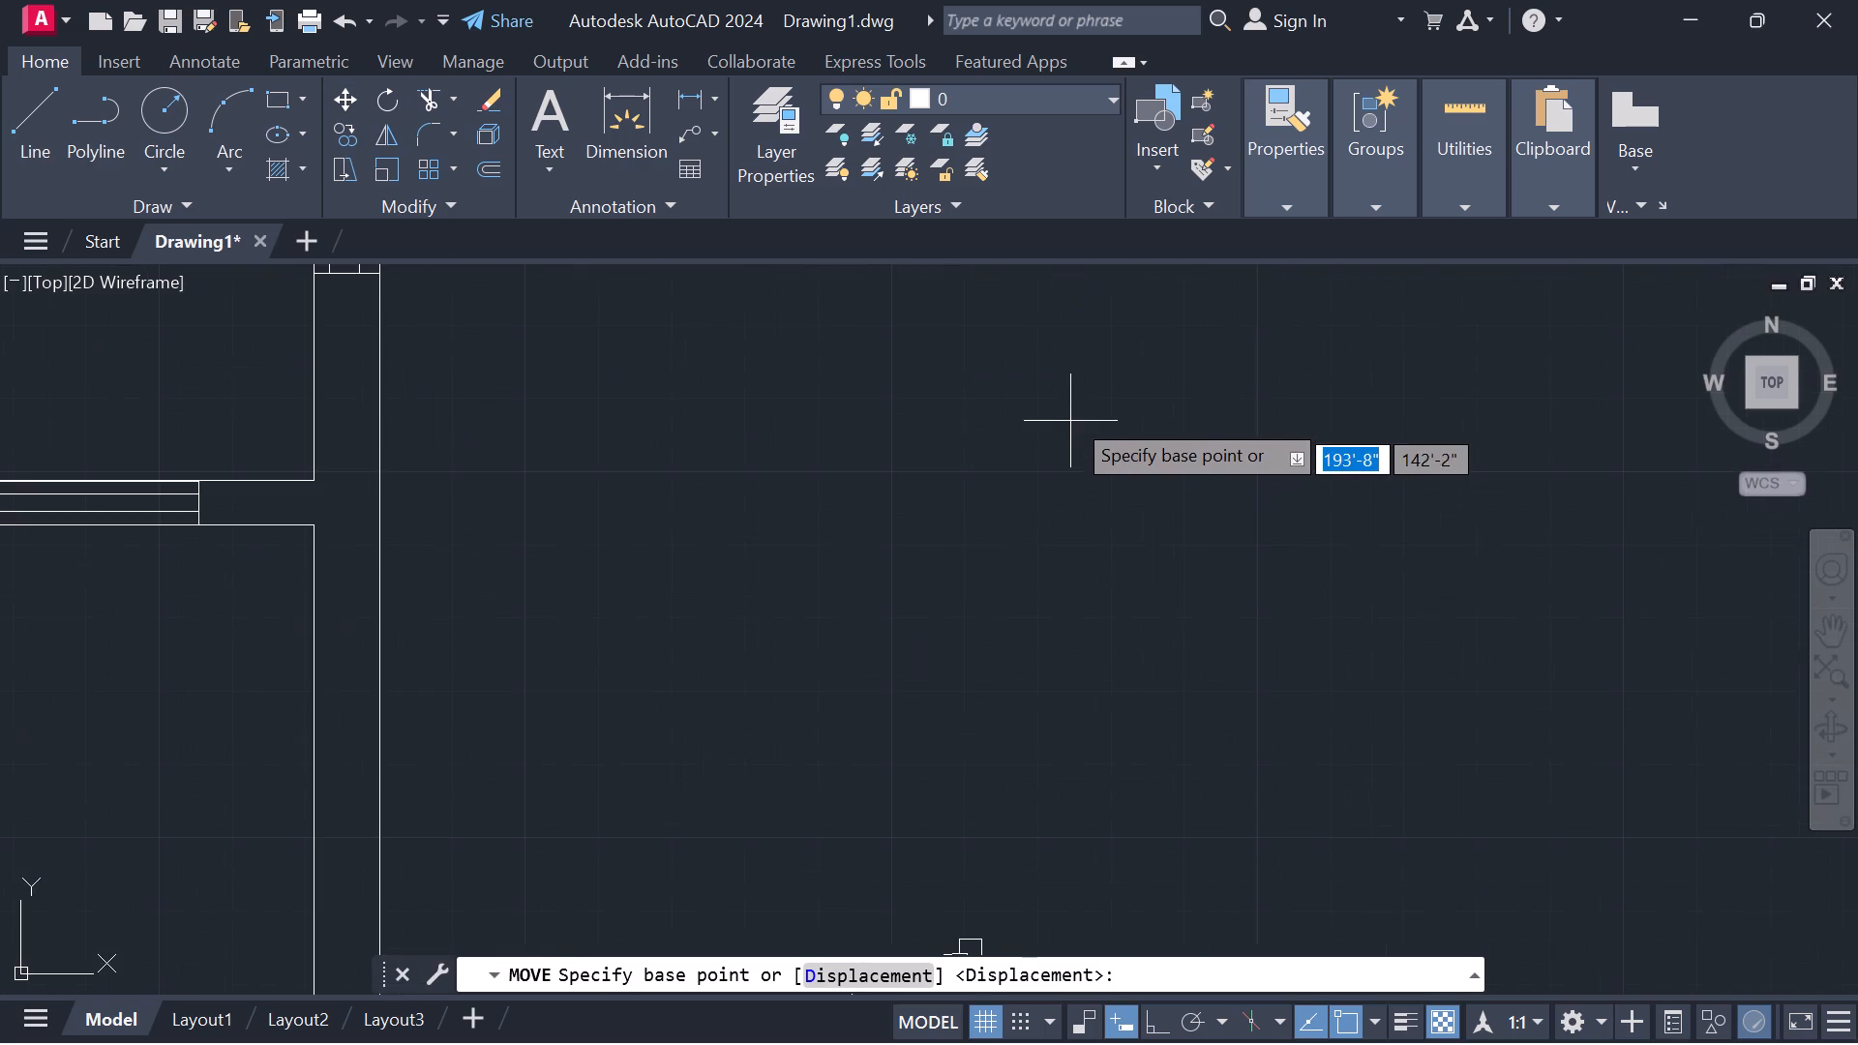
pyautogui.moveTo(1075, 391); pyautogui.dragTo(839, 866, button='middle')
pyautogui.scroll(2, 838, 768)
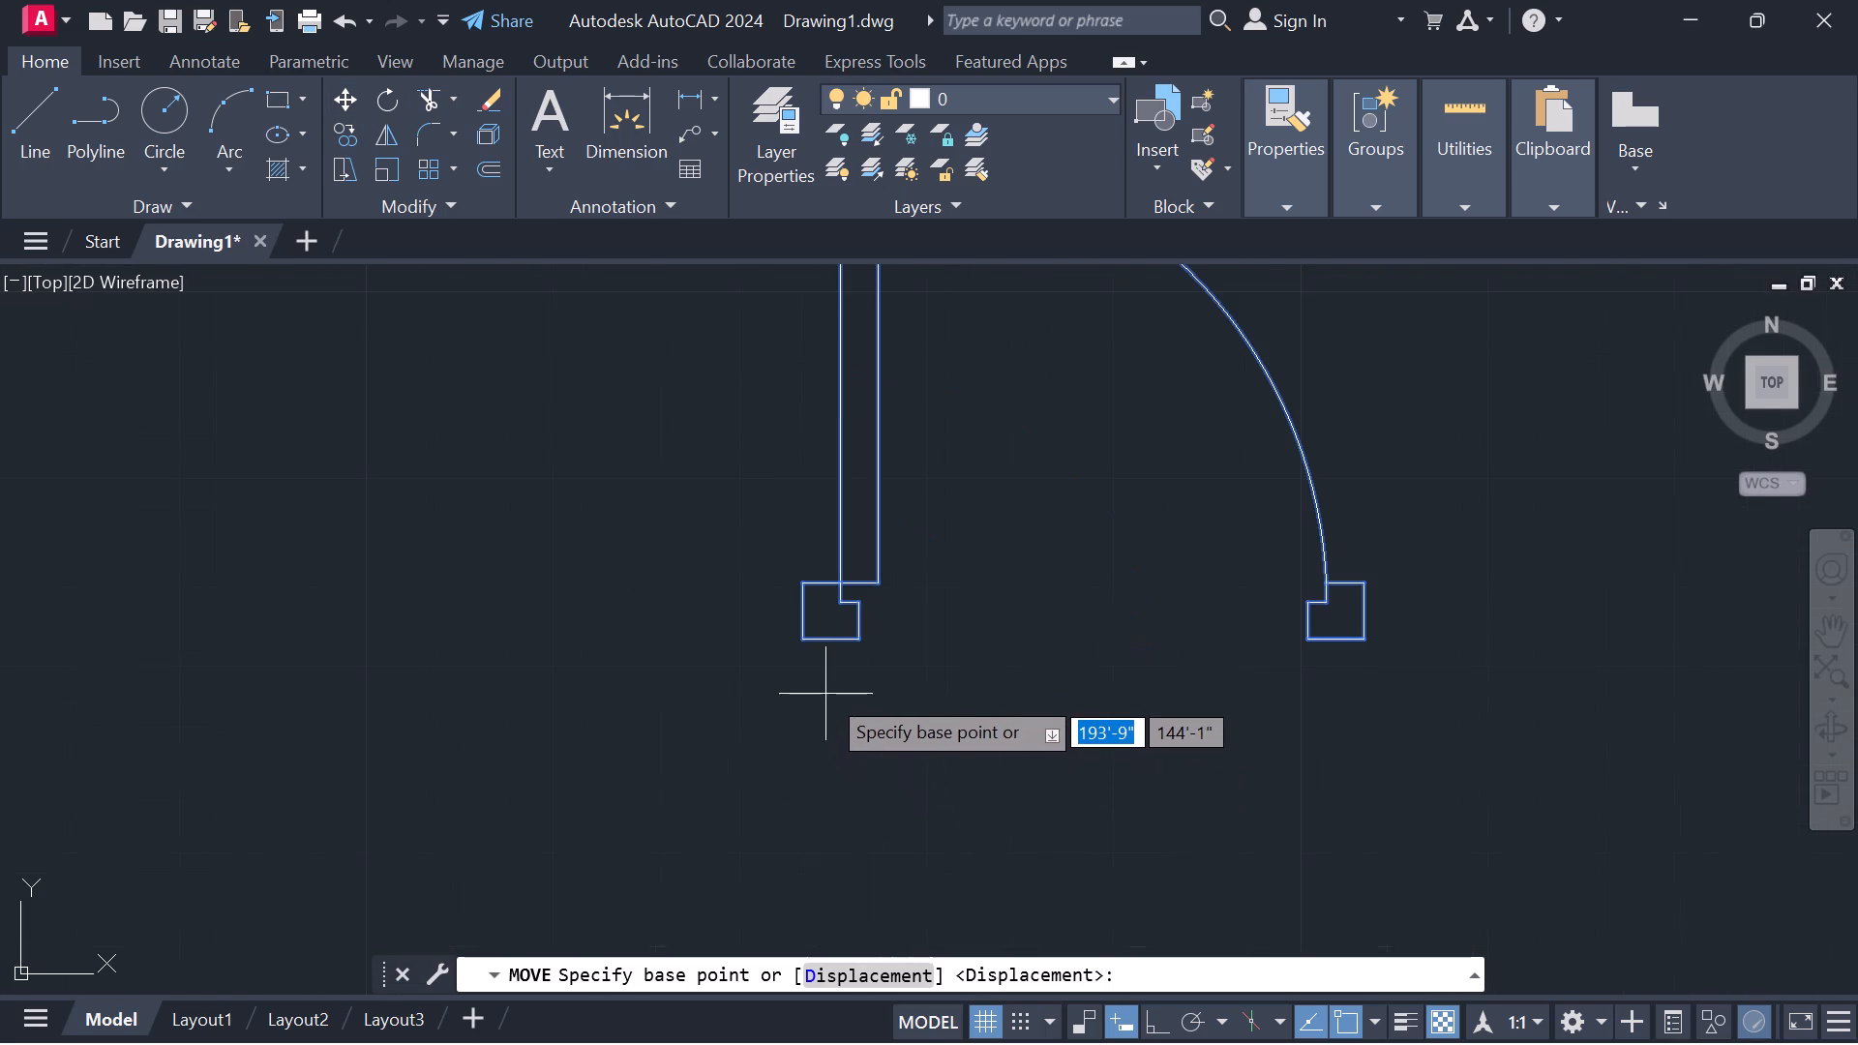
pyautogui.moveTo(804, 636); pyautogui.dragTo(789, 622)
pyautogui.scroll(-5, 196, 506)
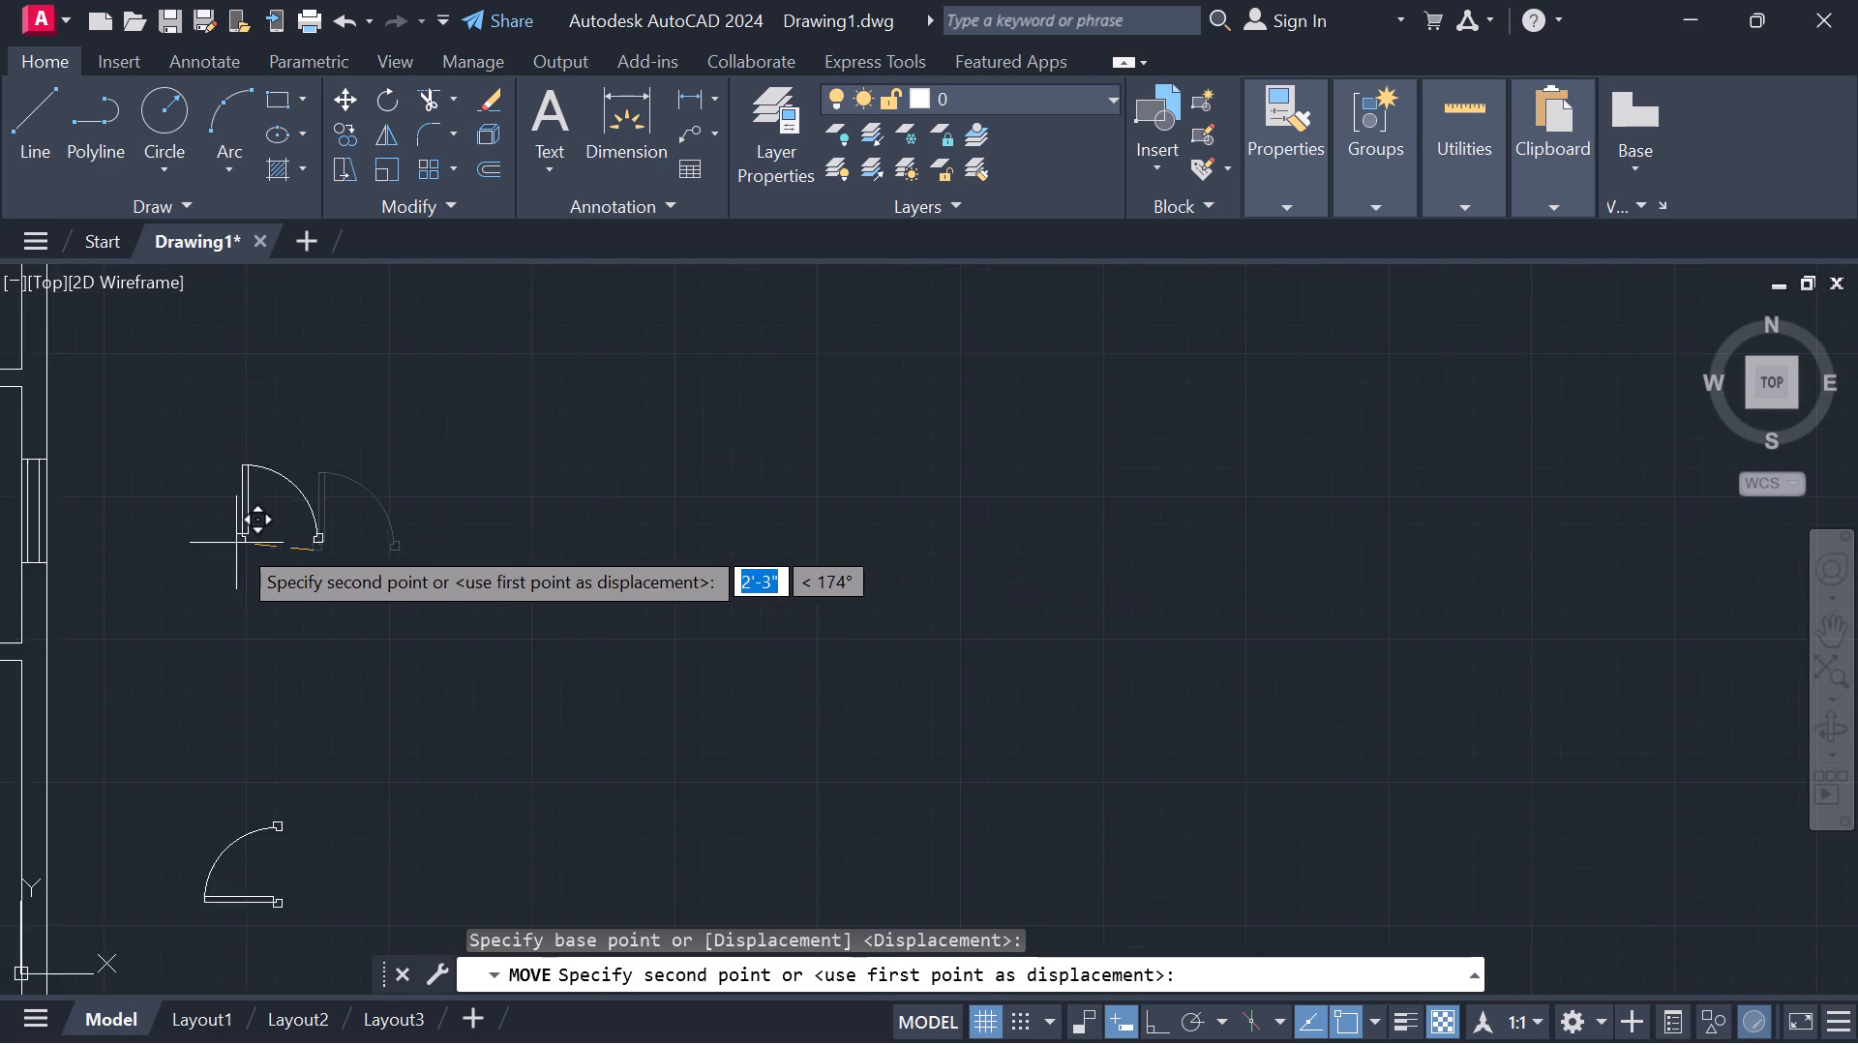
pyautogui.moveTo(232, 539); pyautogui.dragTo(1168, 582, button='middle')
pyautogui.moveTo(734, 409); pyautogui.dragTo(410, 831, button='middle')
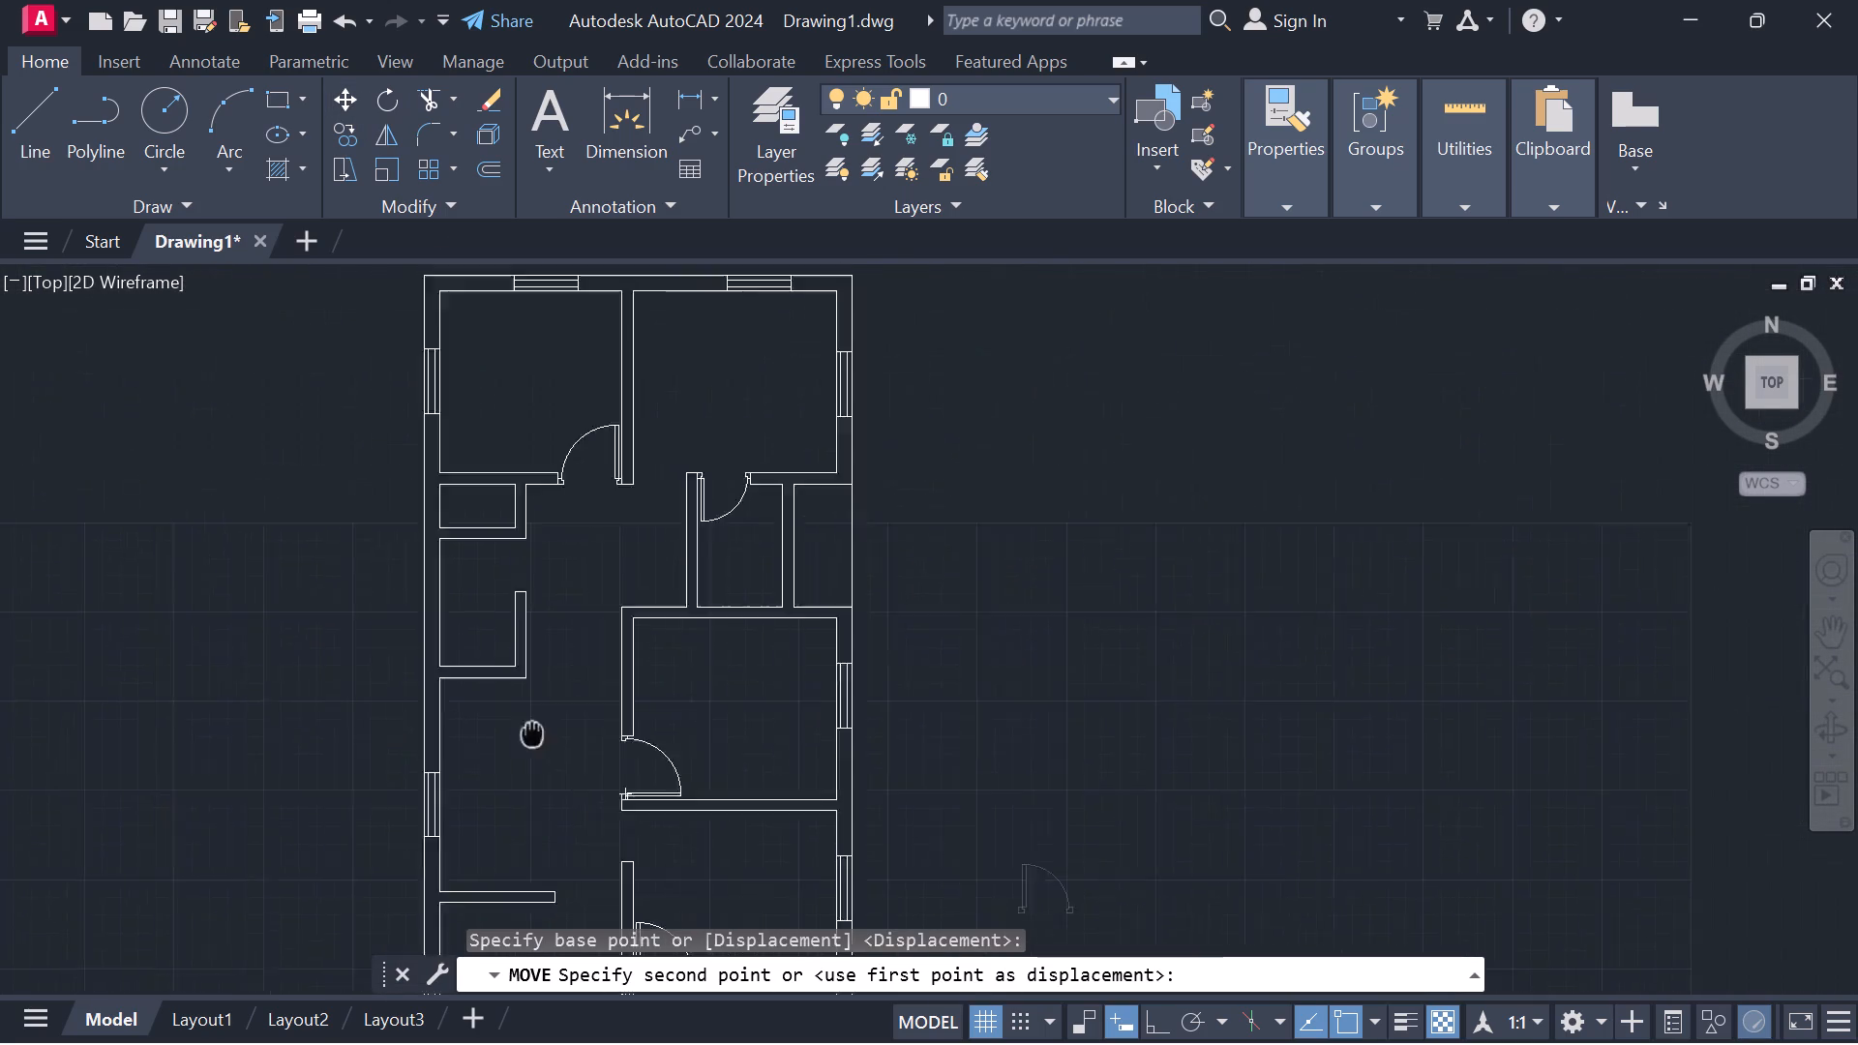
pyautogui.moveTo(410, 831); pyautogui.dragTo(370, 853, button='middle')
pyautogui.scroll(3, 500, 606)
pyautogui.moveTo(455, 583); pyautogui.dragTo(643, 598, button='middle')
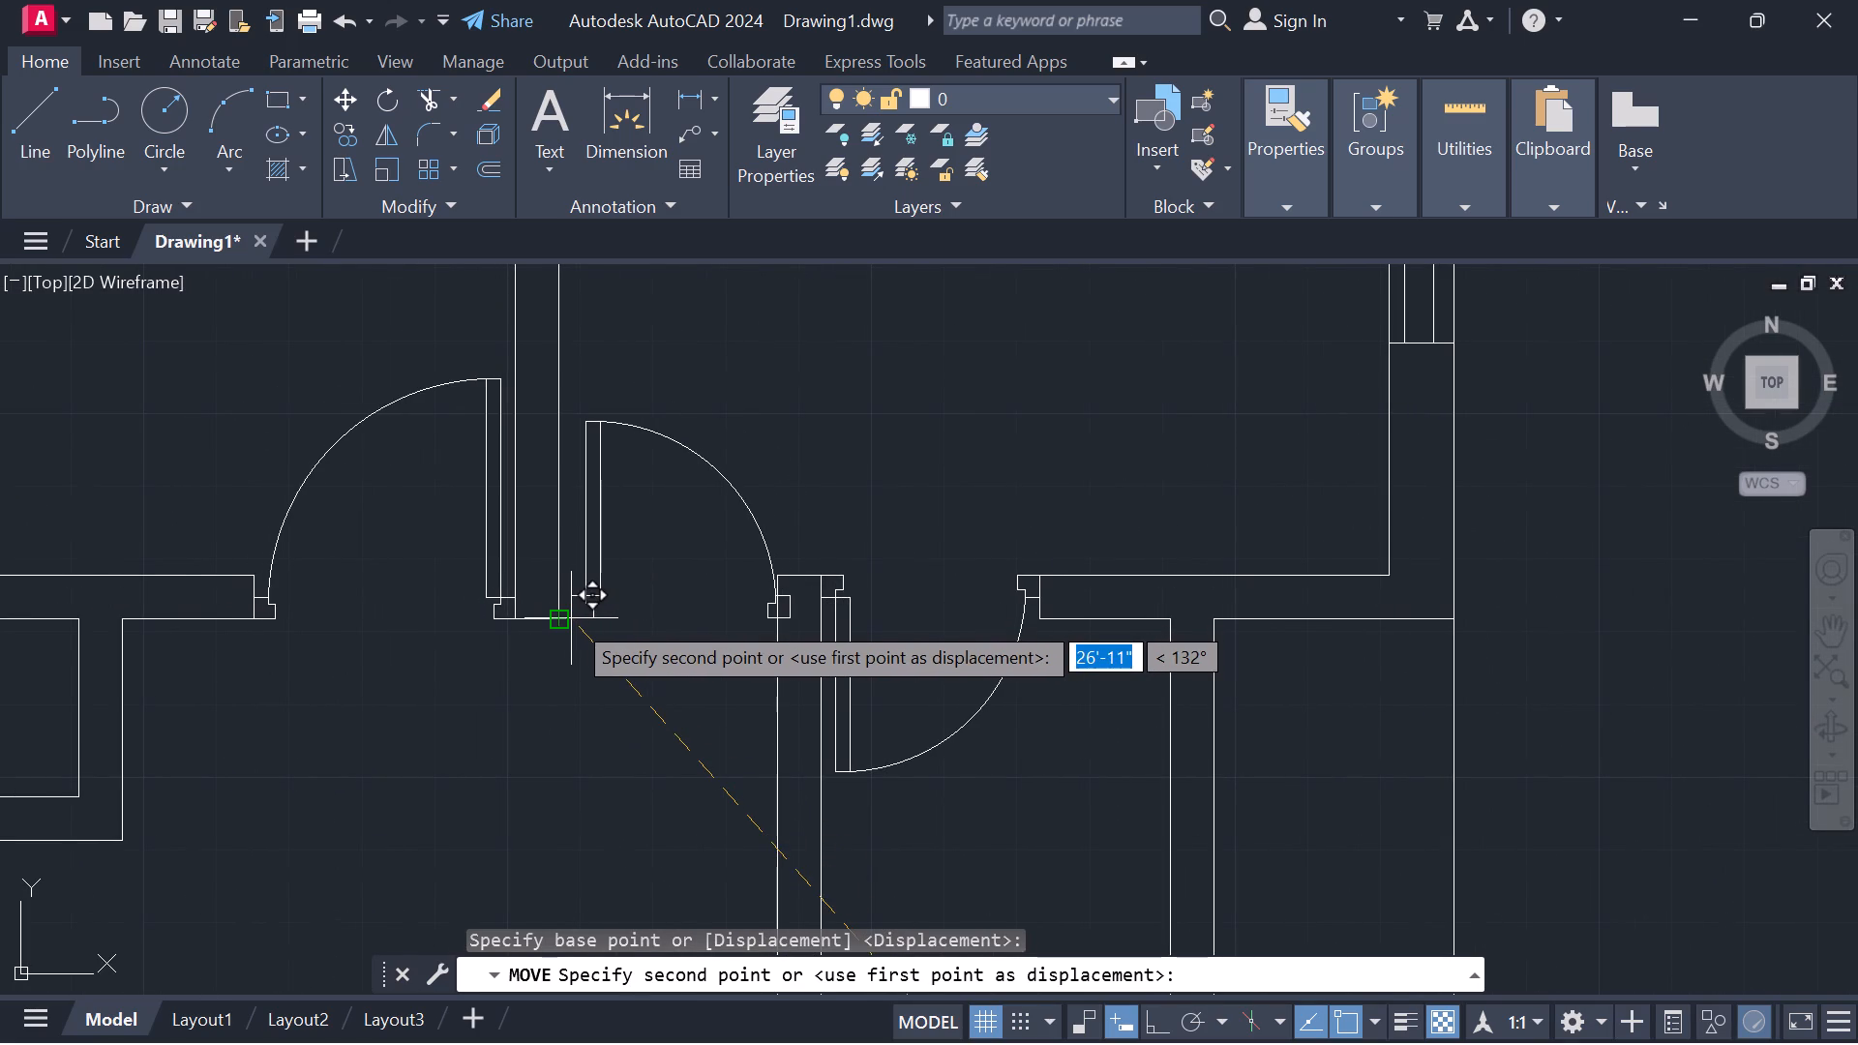
pyautogui.click(564, 617)
# Move the last spare door by its hinge jamb's lower outer corner onto the wall end at the small left-side room's opening.
pyautogui.scroll(-2, 743, 618)
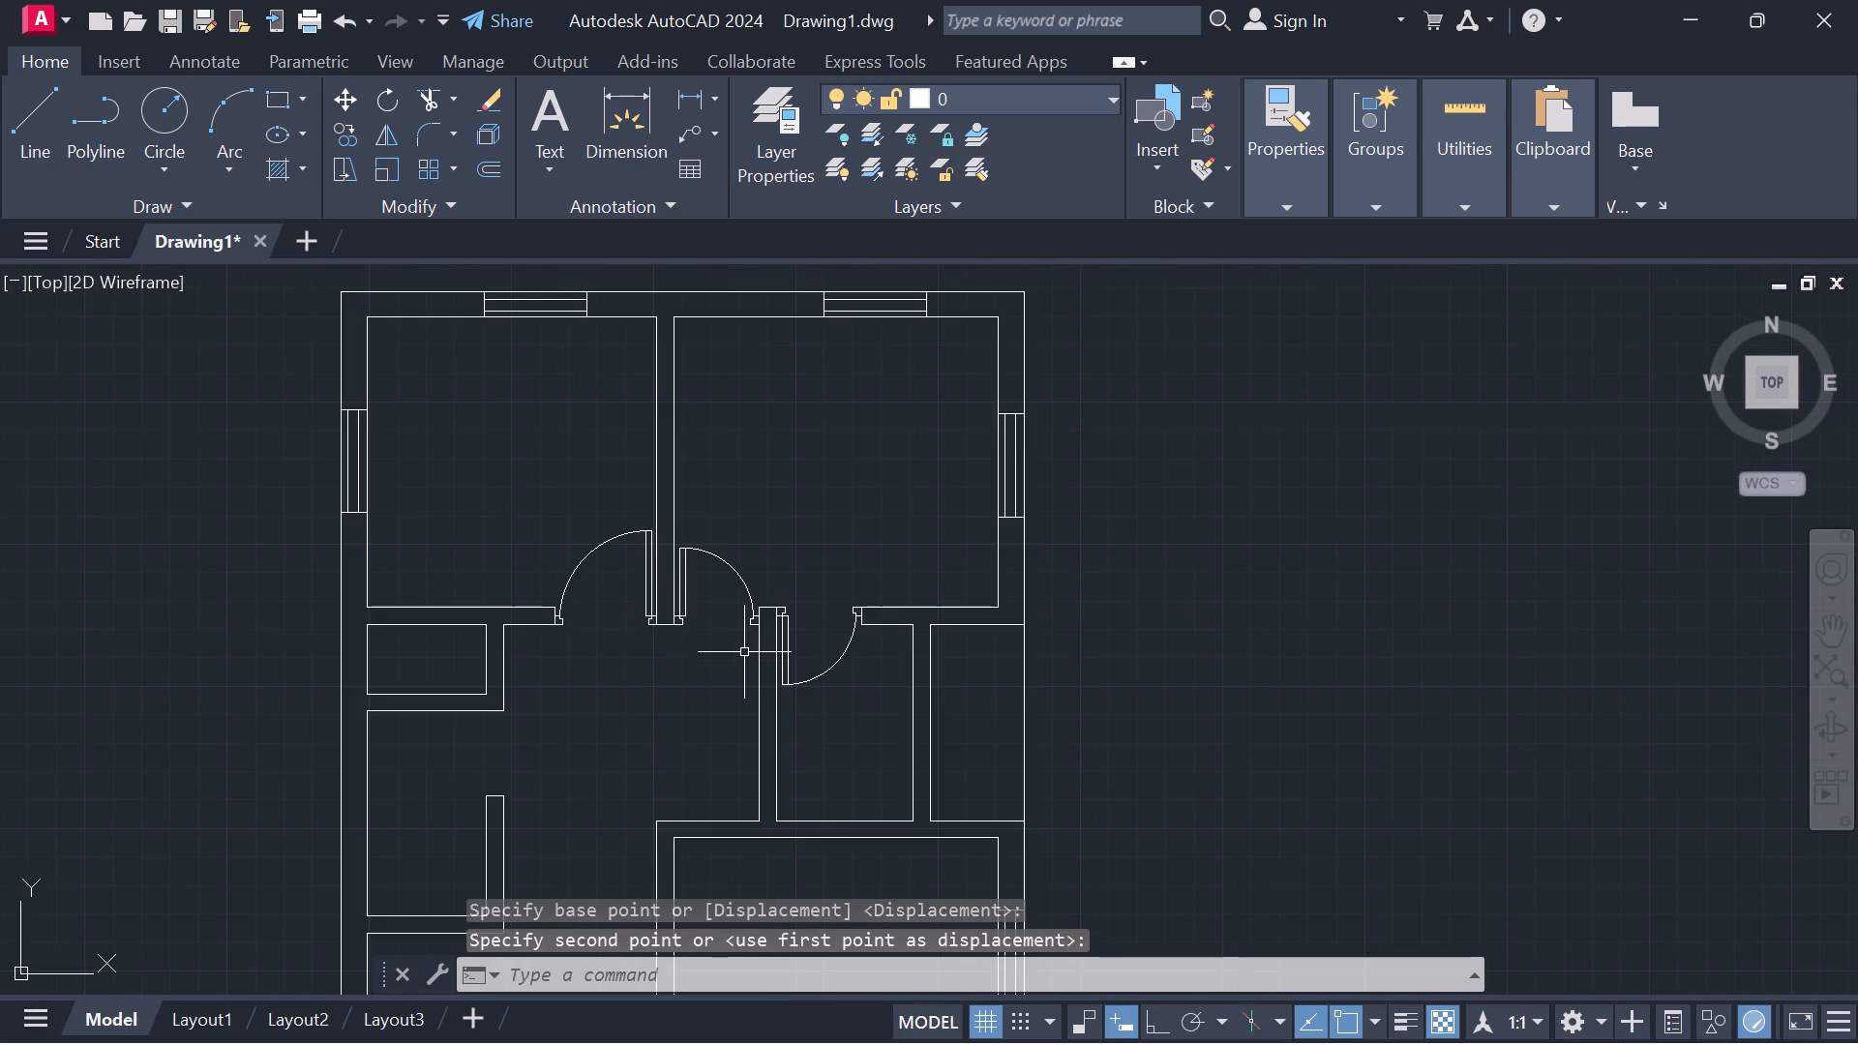
pyautogui.scroll(-2, 1189, 773)
pyautogui.moveTo(1289, 850); pyautogui.dragTo(1125, 475, button='middle')
pyautogui.moveTo(1063, 672); pyautogui.dragTo(1018, 719)
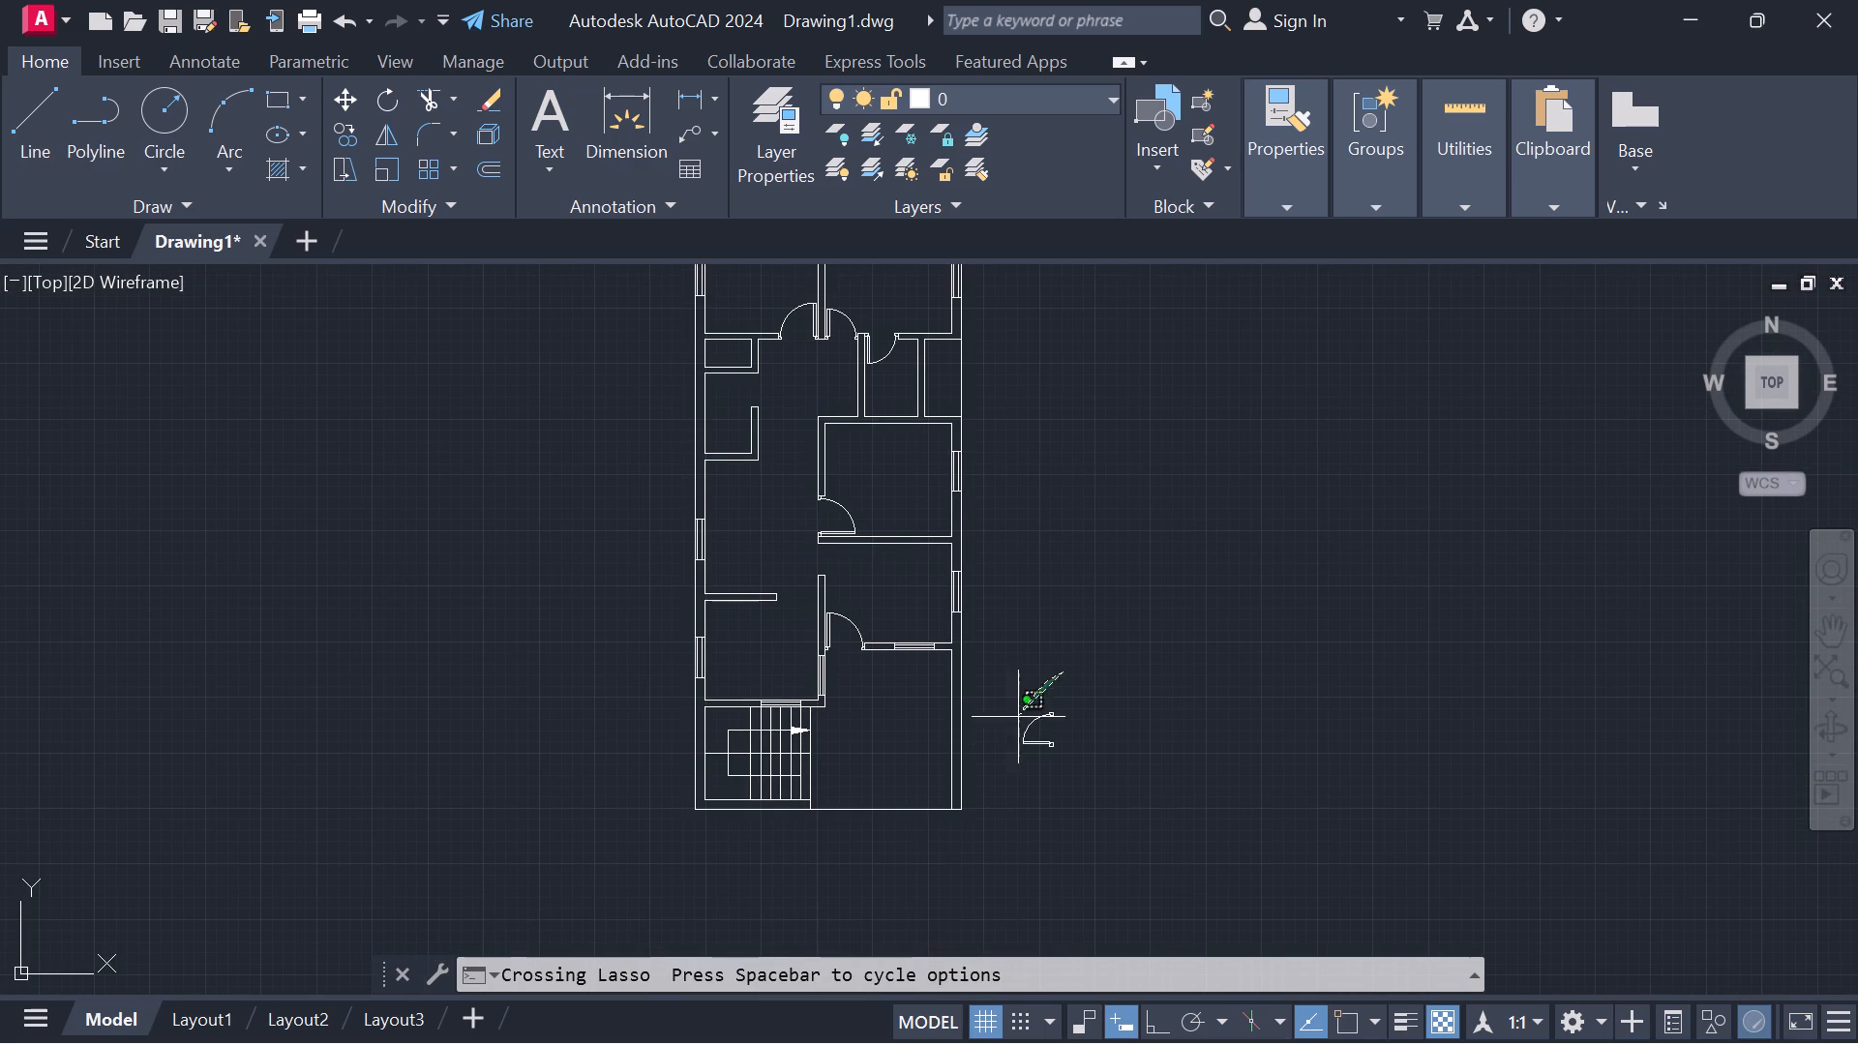
pyautogui.moveTo(1018, 719); pyautogui.dragTo(1196, 753)
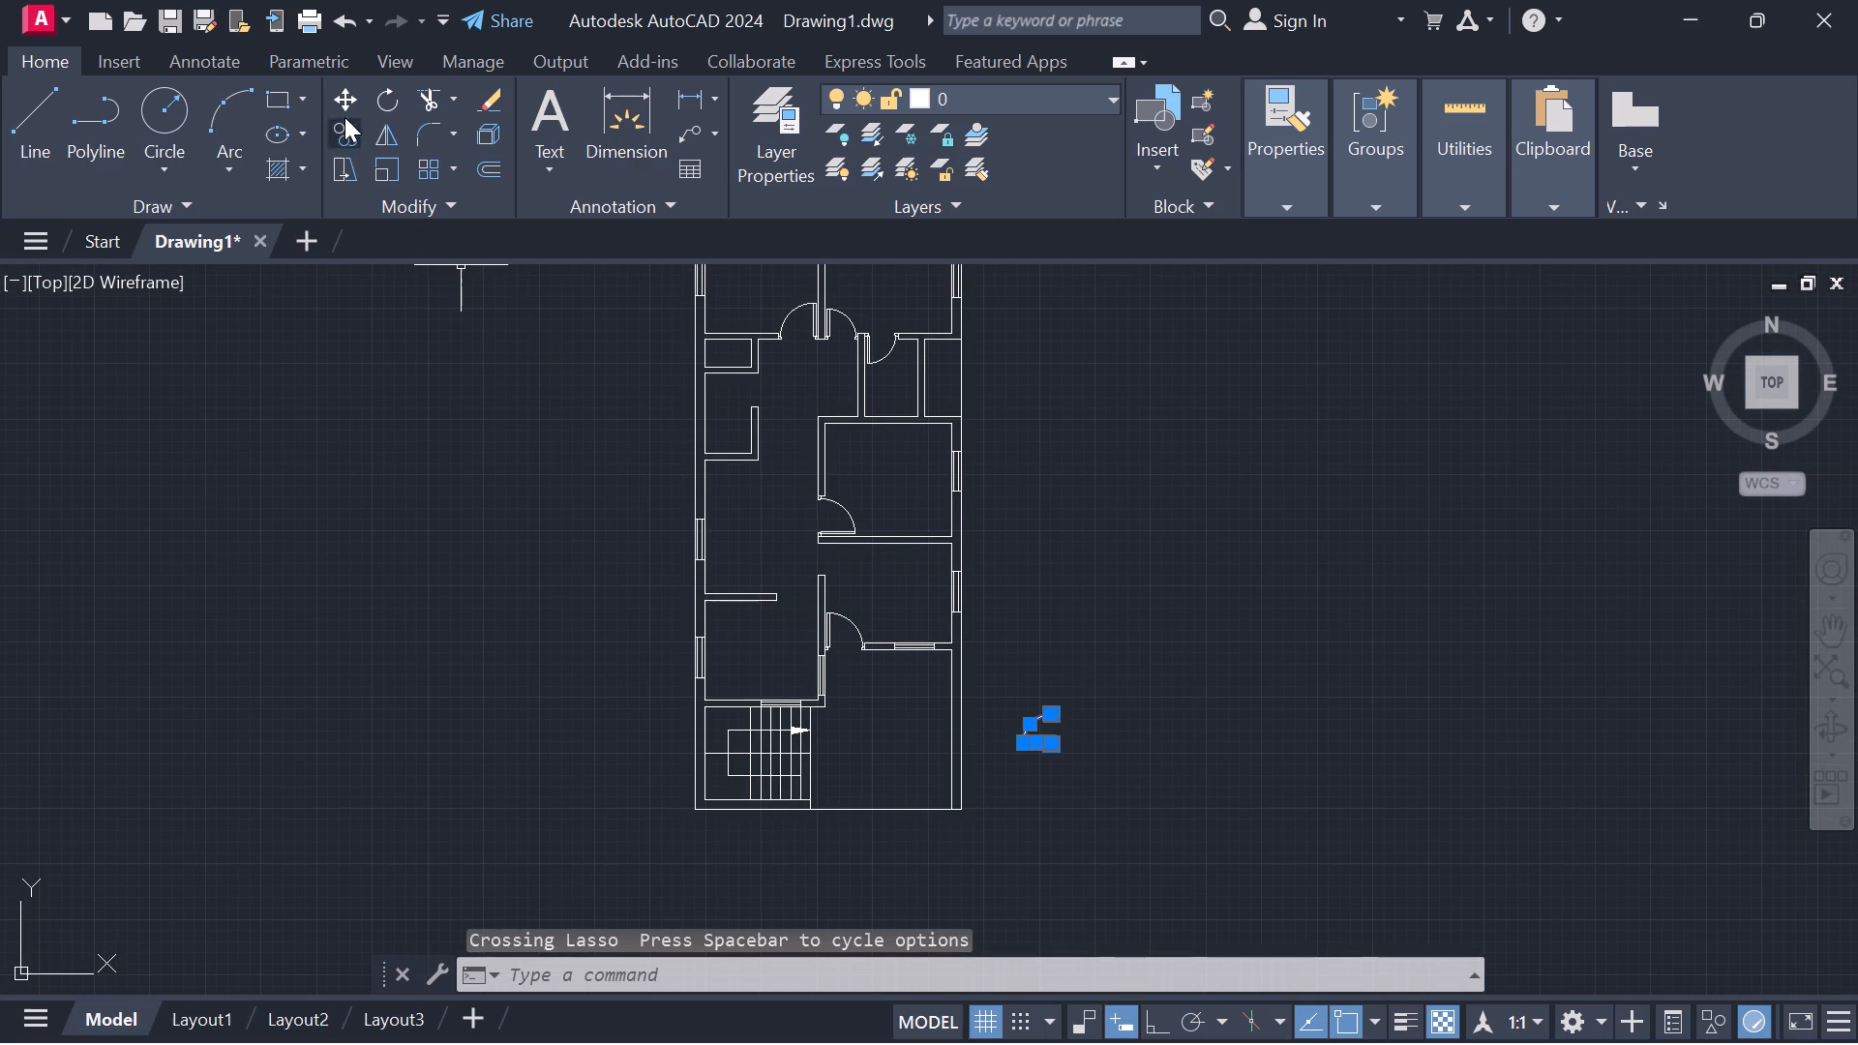
pyautogui.click(343, 95)
pyautogui.scroll(3, 1064, 775)
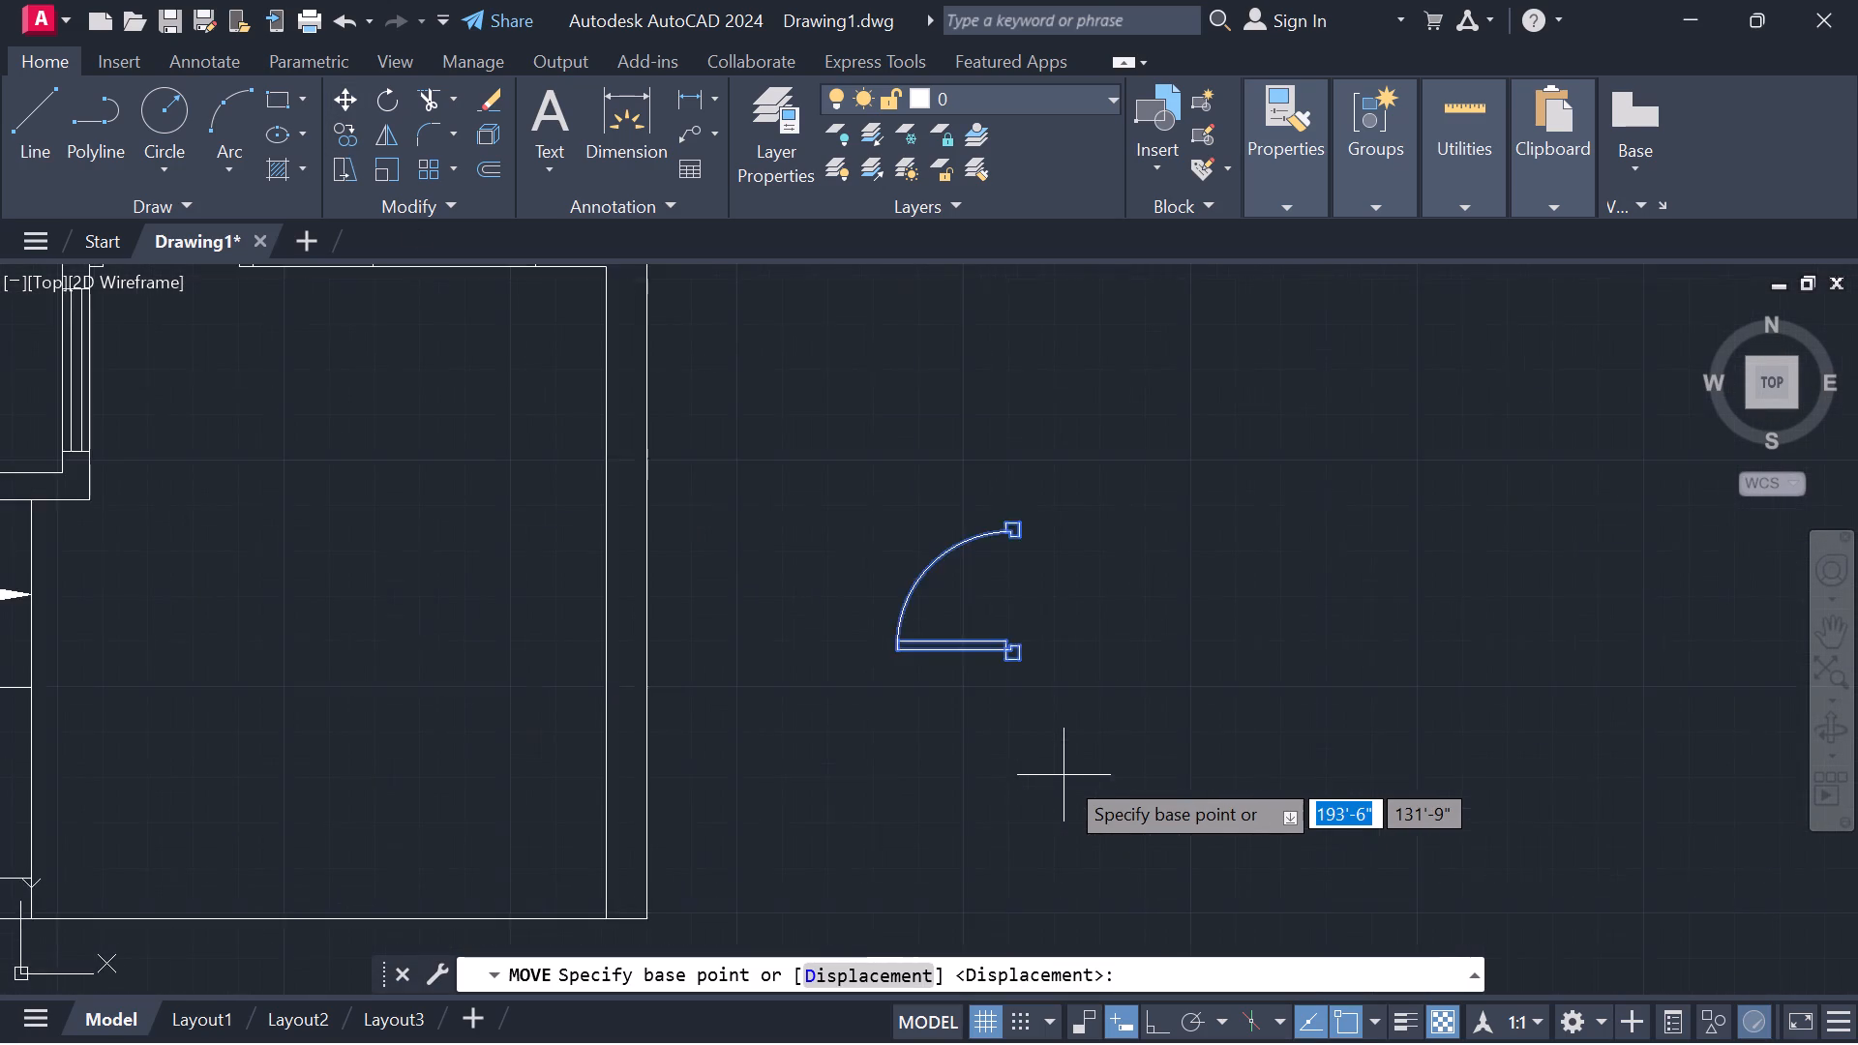
pyautogui.scroll(1, 1064, 775)
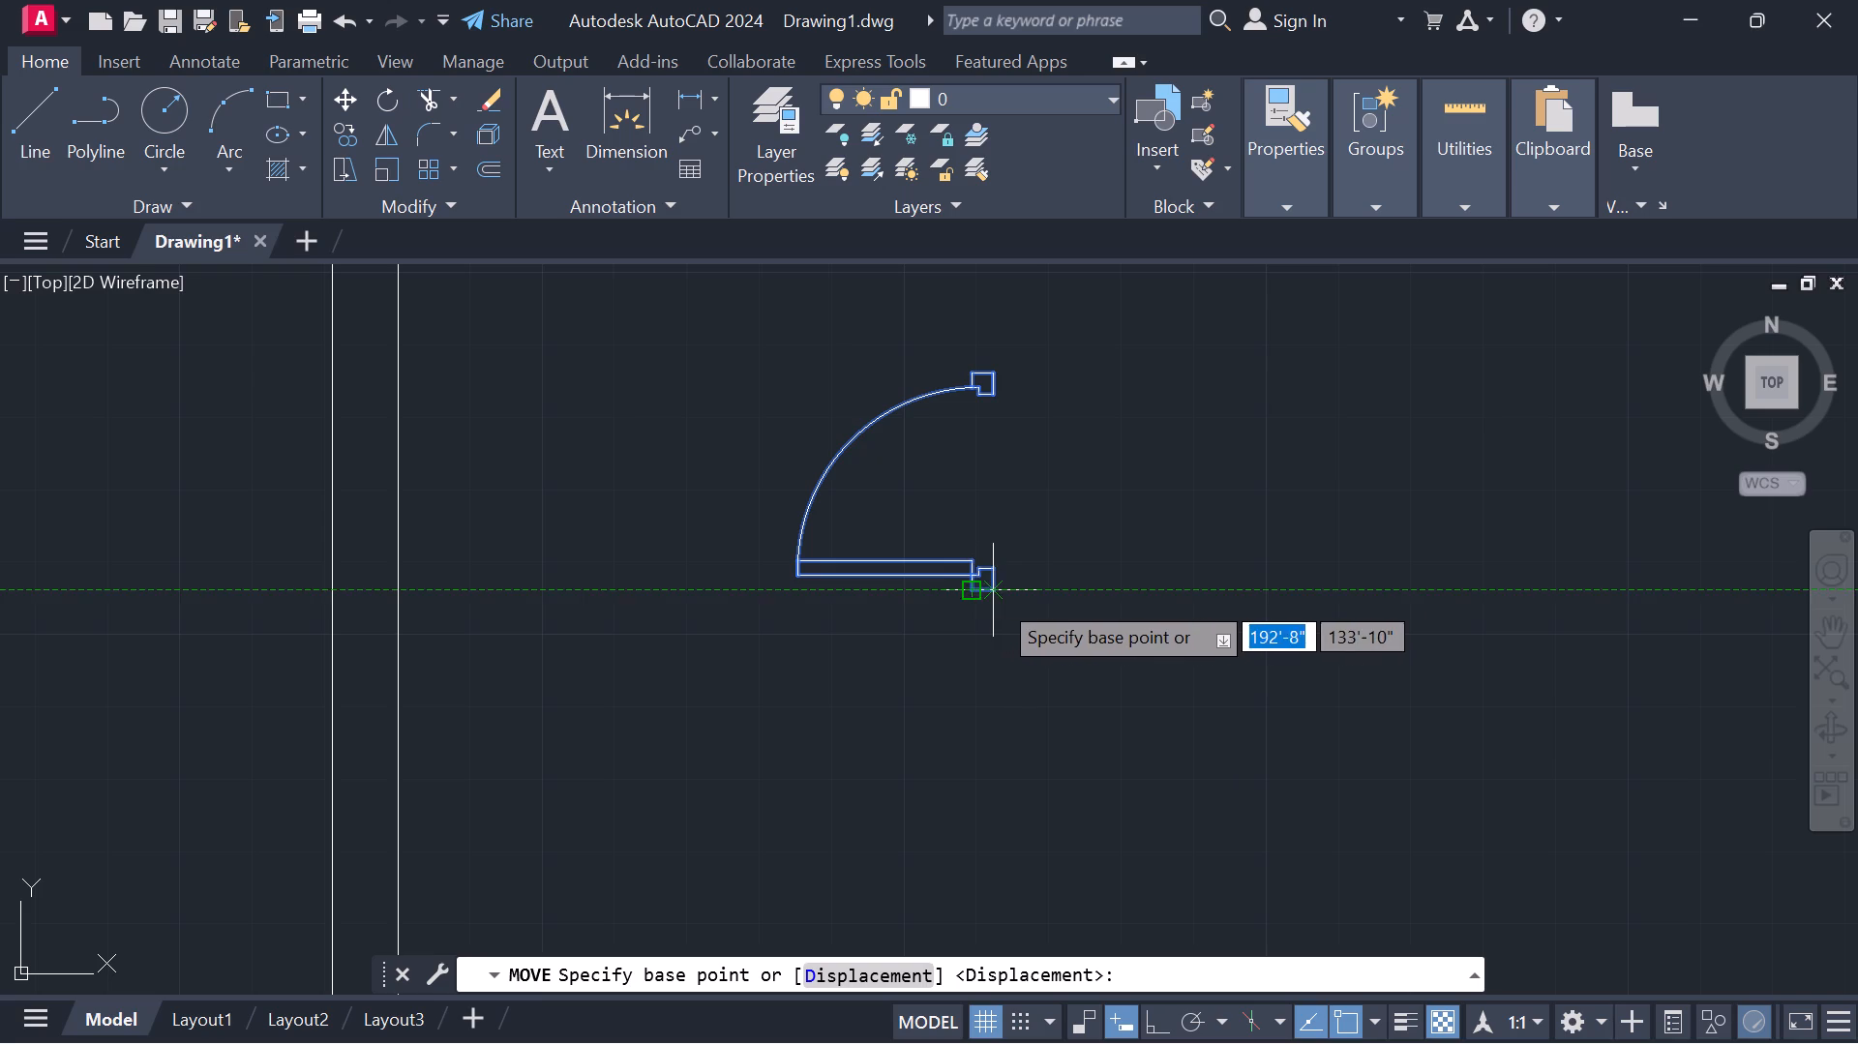
pyautogui.scroll(3, 997, 598)
pyautogui.click(982, 568)
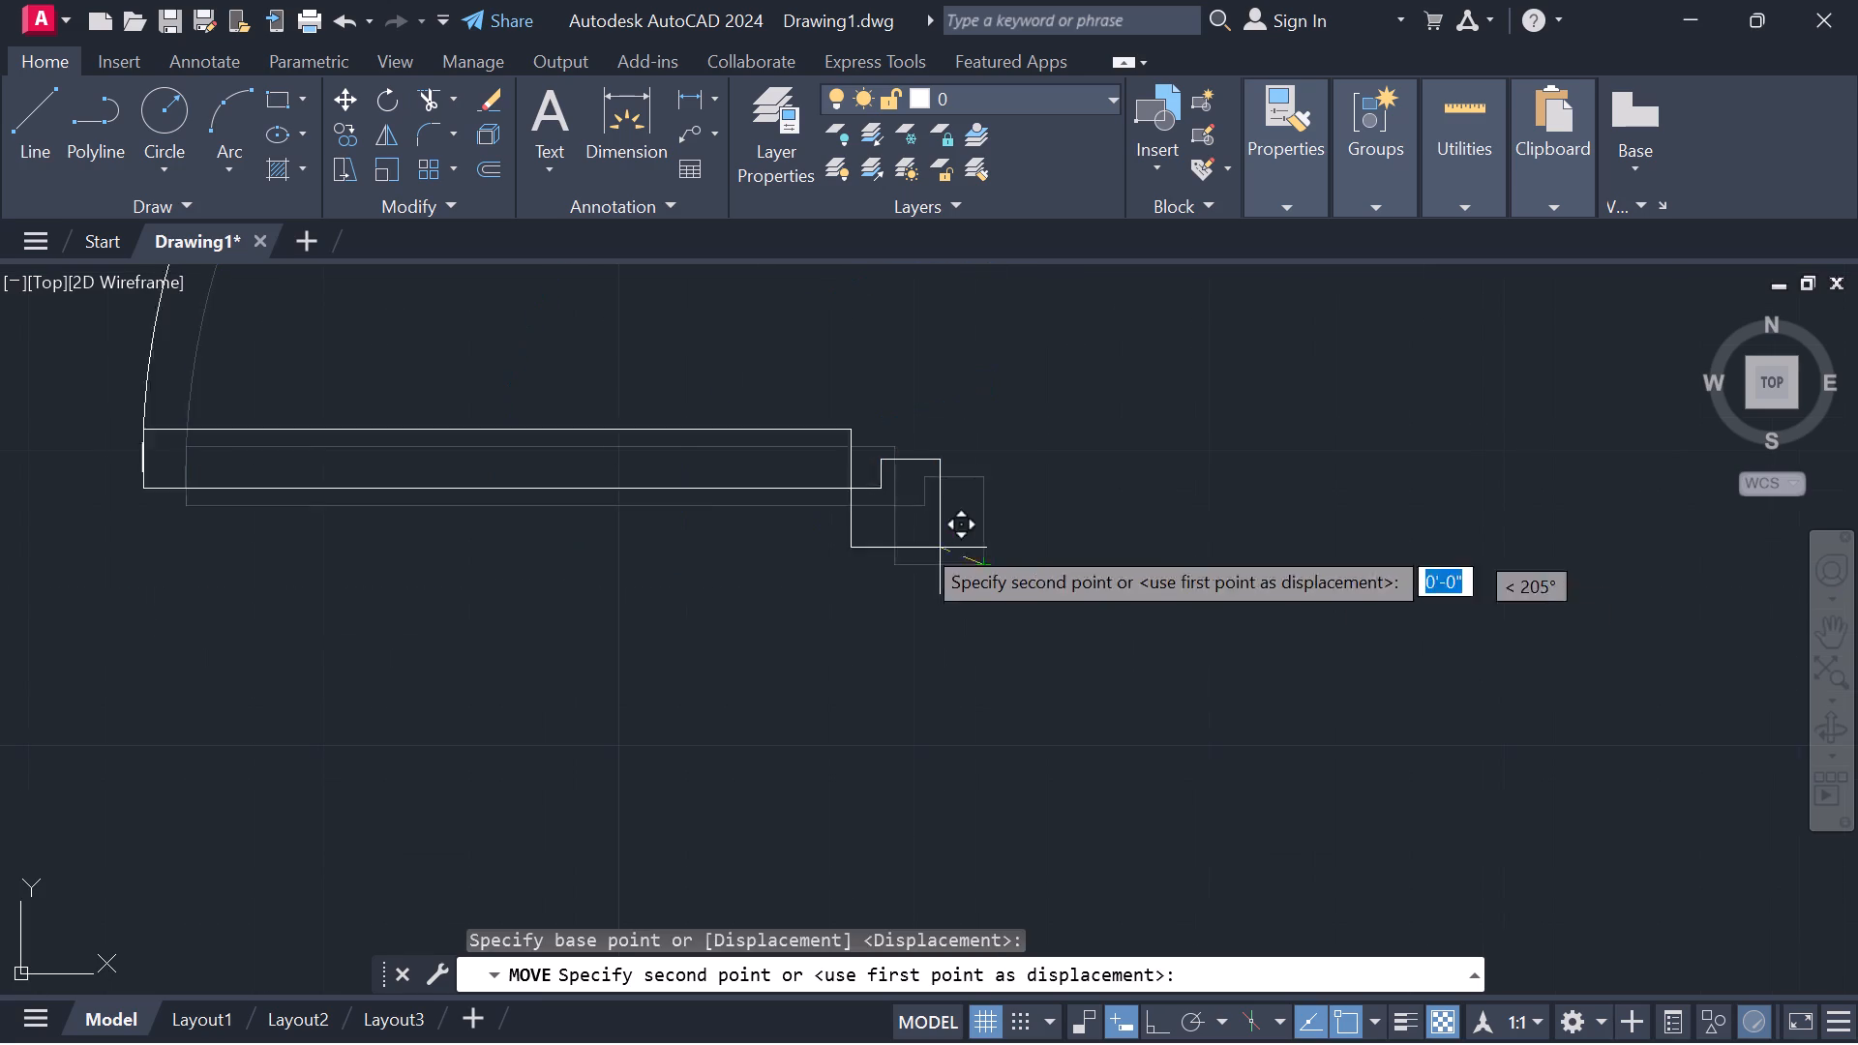
pyautogui.scroll(-5, 665, 529)
pyautogui.moveTo(676, 558); pyautogui.dragTo(1707, 550, button='middle')
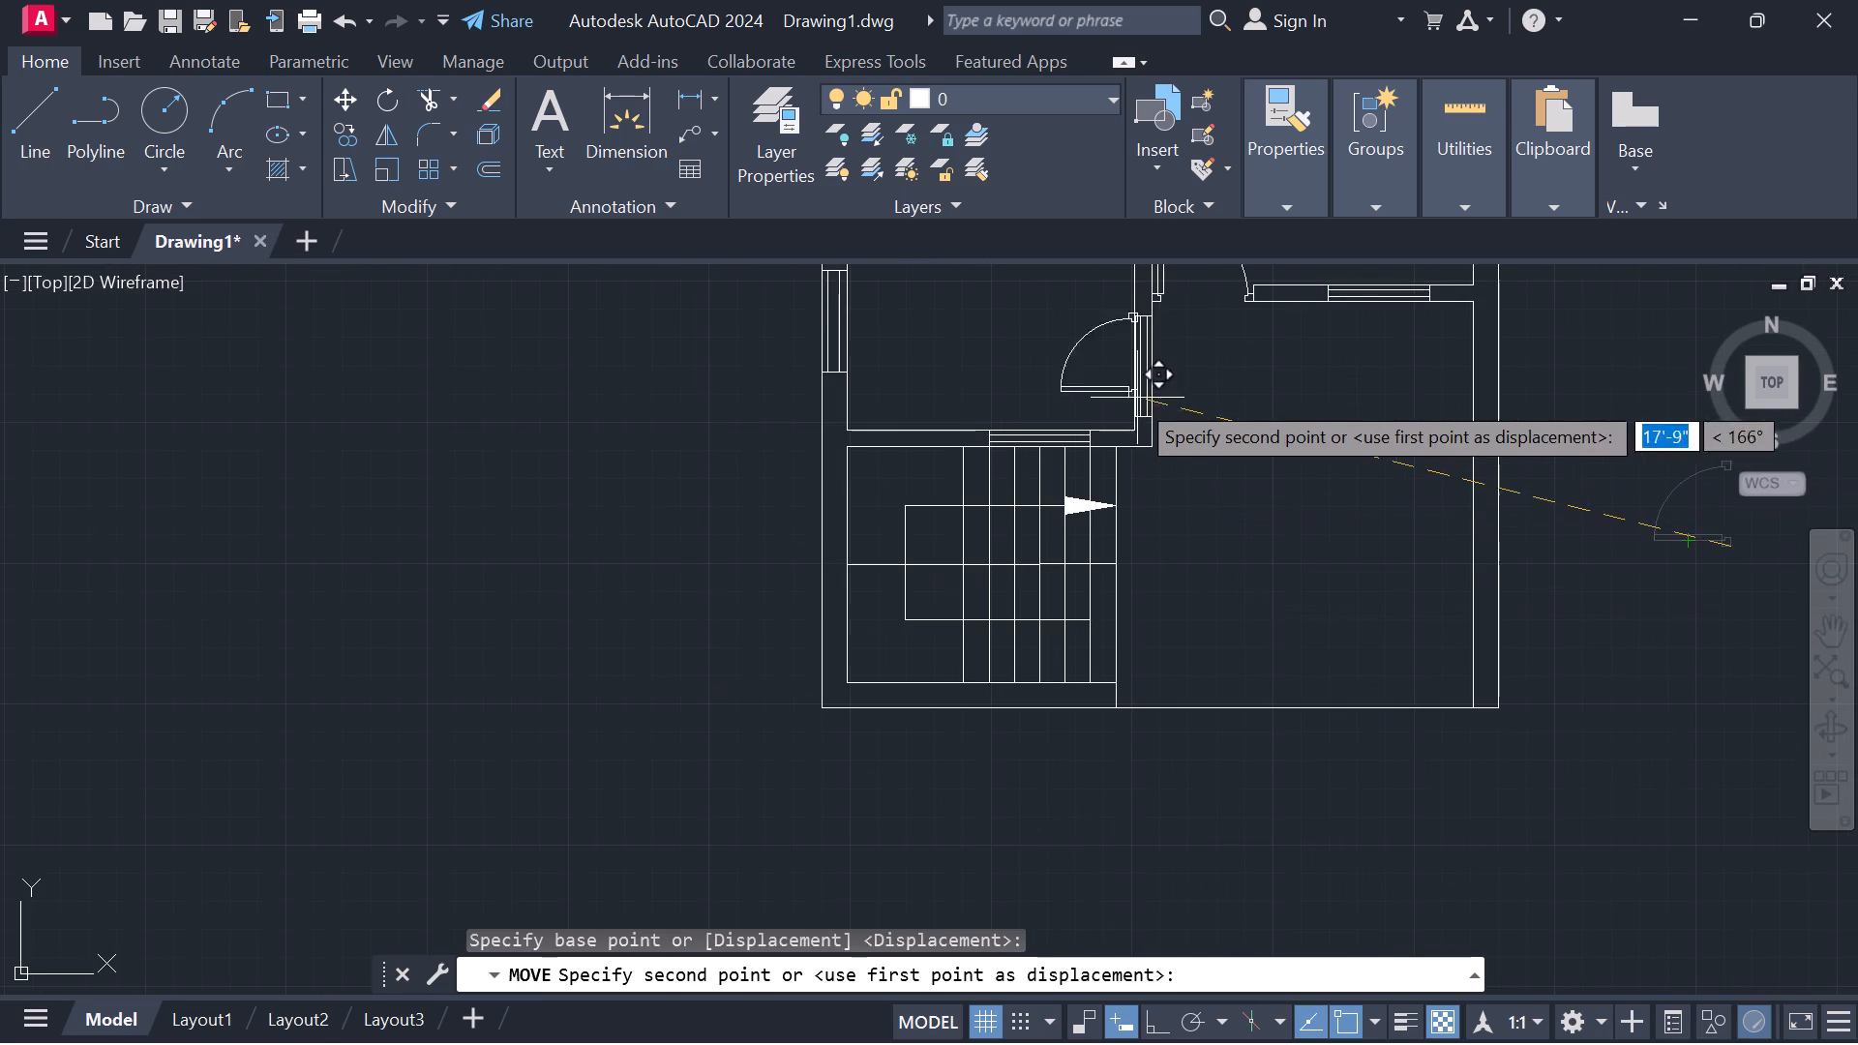
pyautogui.moveTo(1023, 388); pyautogui.dragTo(1115, 847, button='middle')
pyautogui.moveTo(1073, 479); pyautogui.dragTo(810, 906, button='middle')
pyautogui.scroll(2, 795, 598)
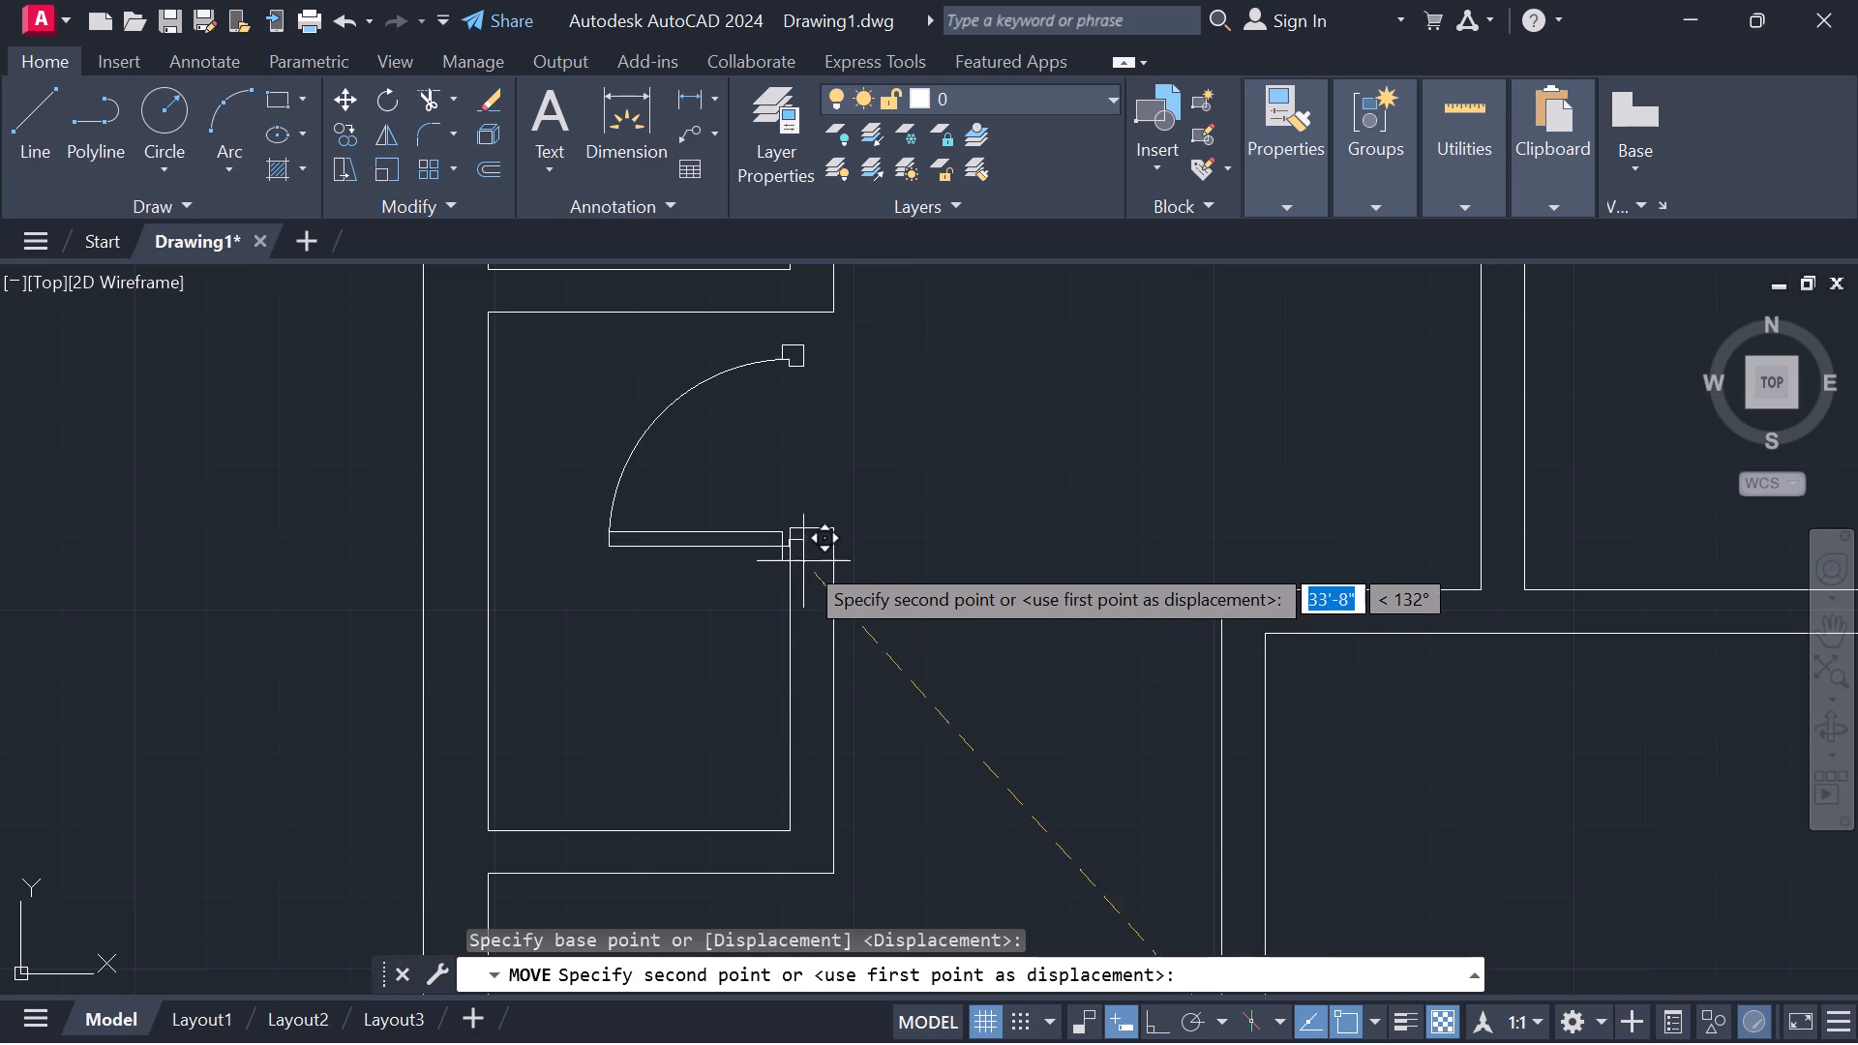
pyautogui.click(829, 530)
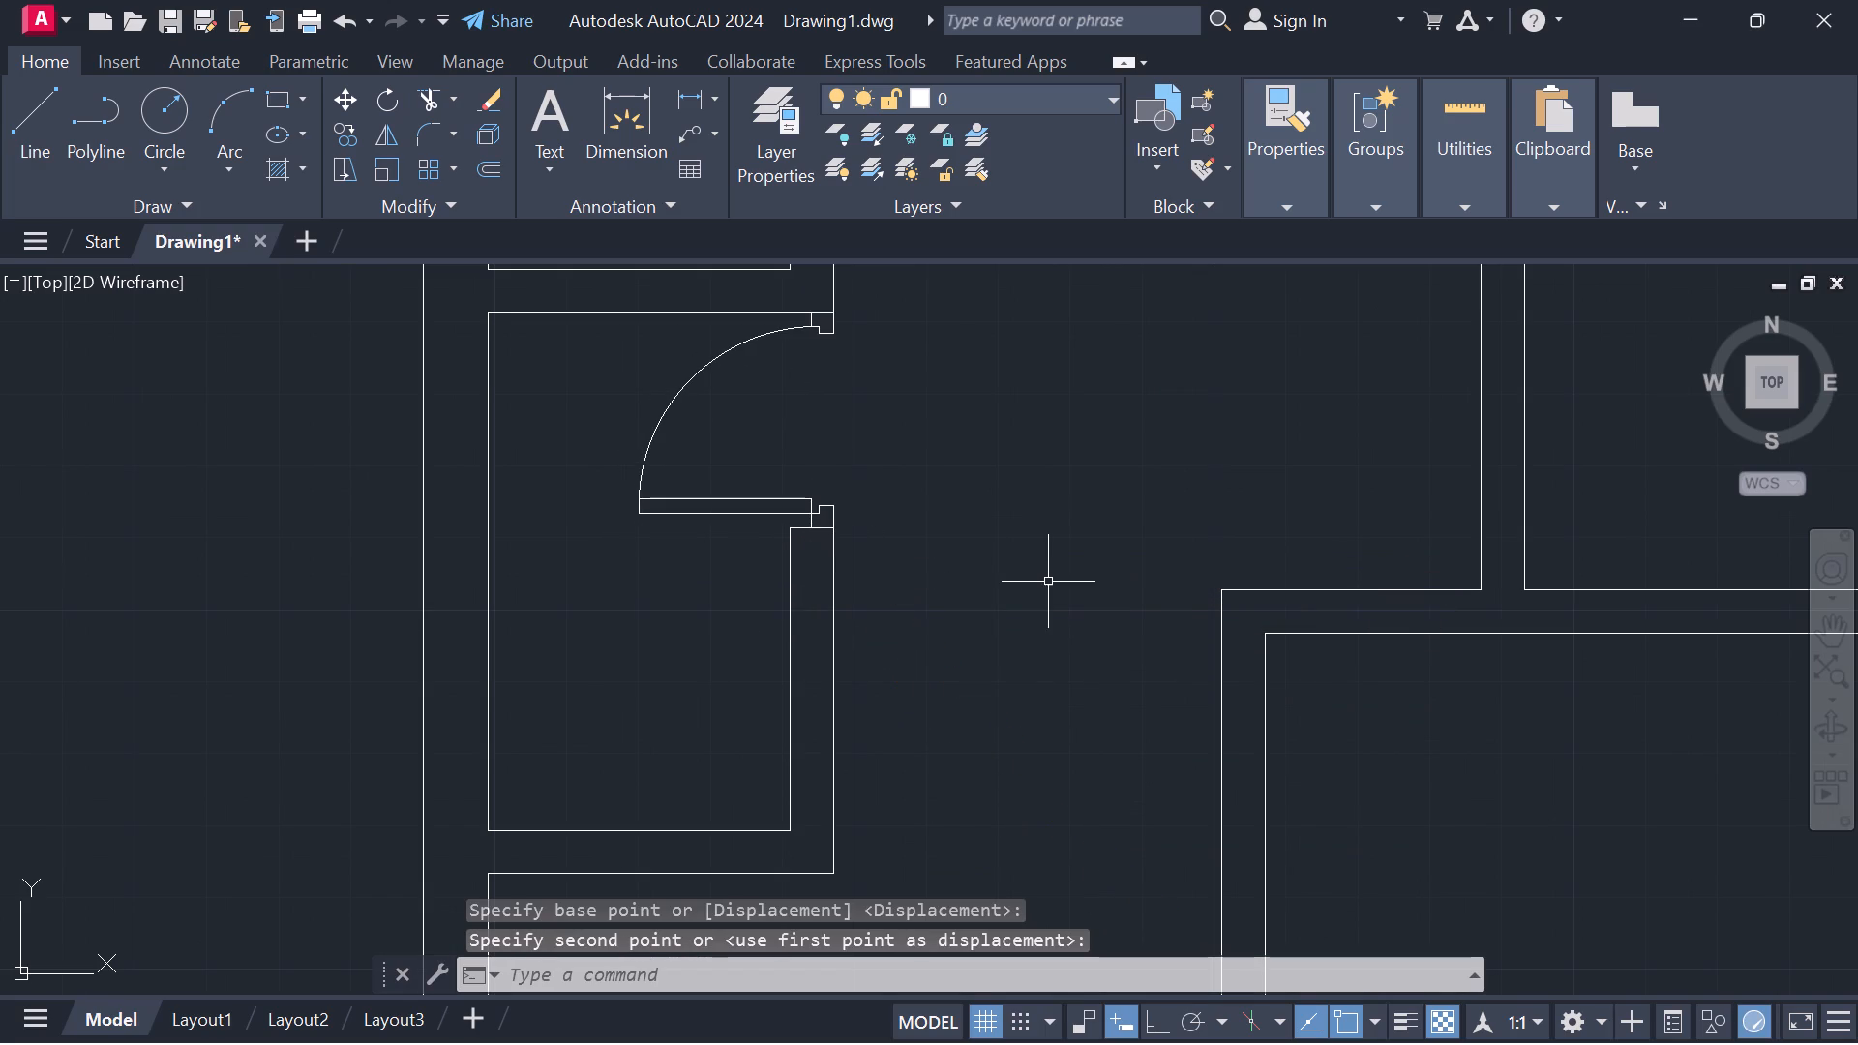
pyautogui.press('Escape')
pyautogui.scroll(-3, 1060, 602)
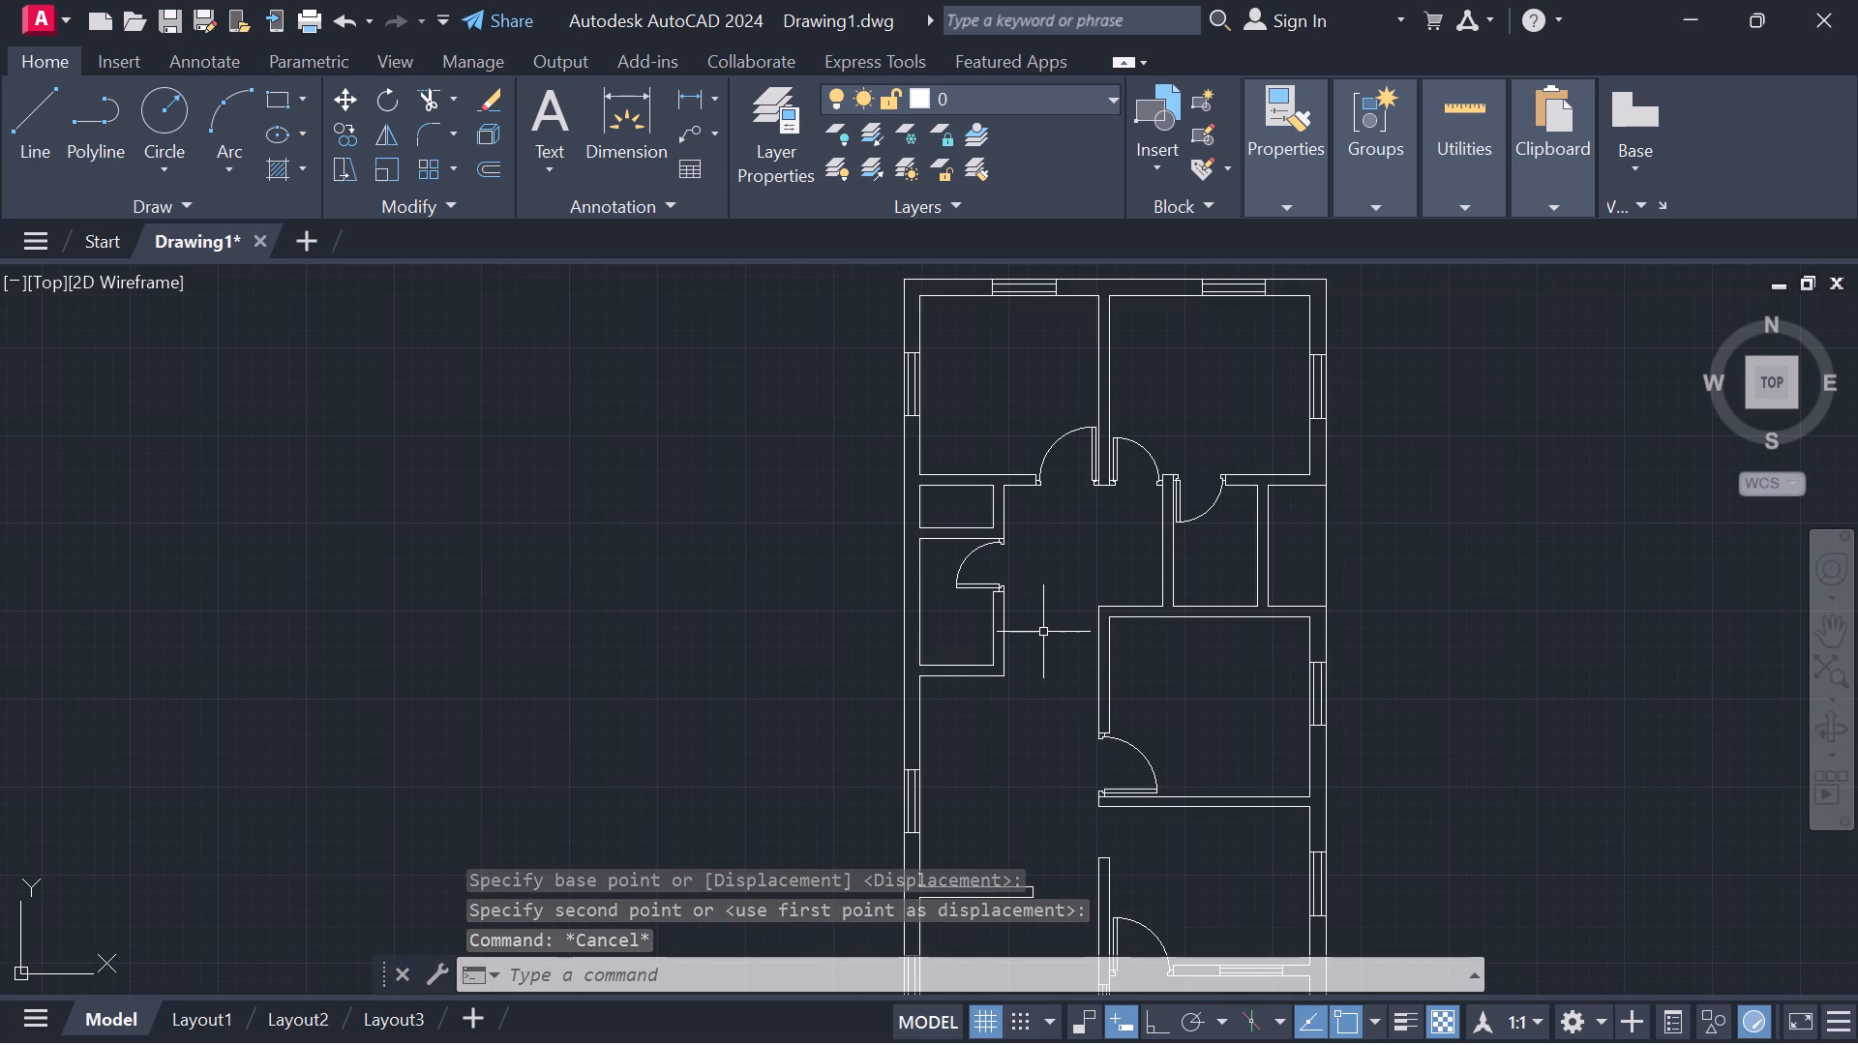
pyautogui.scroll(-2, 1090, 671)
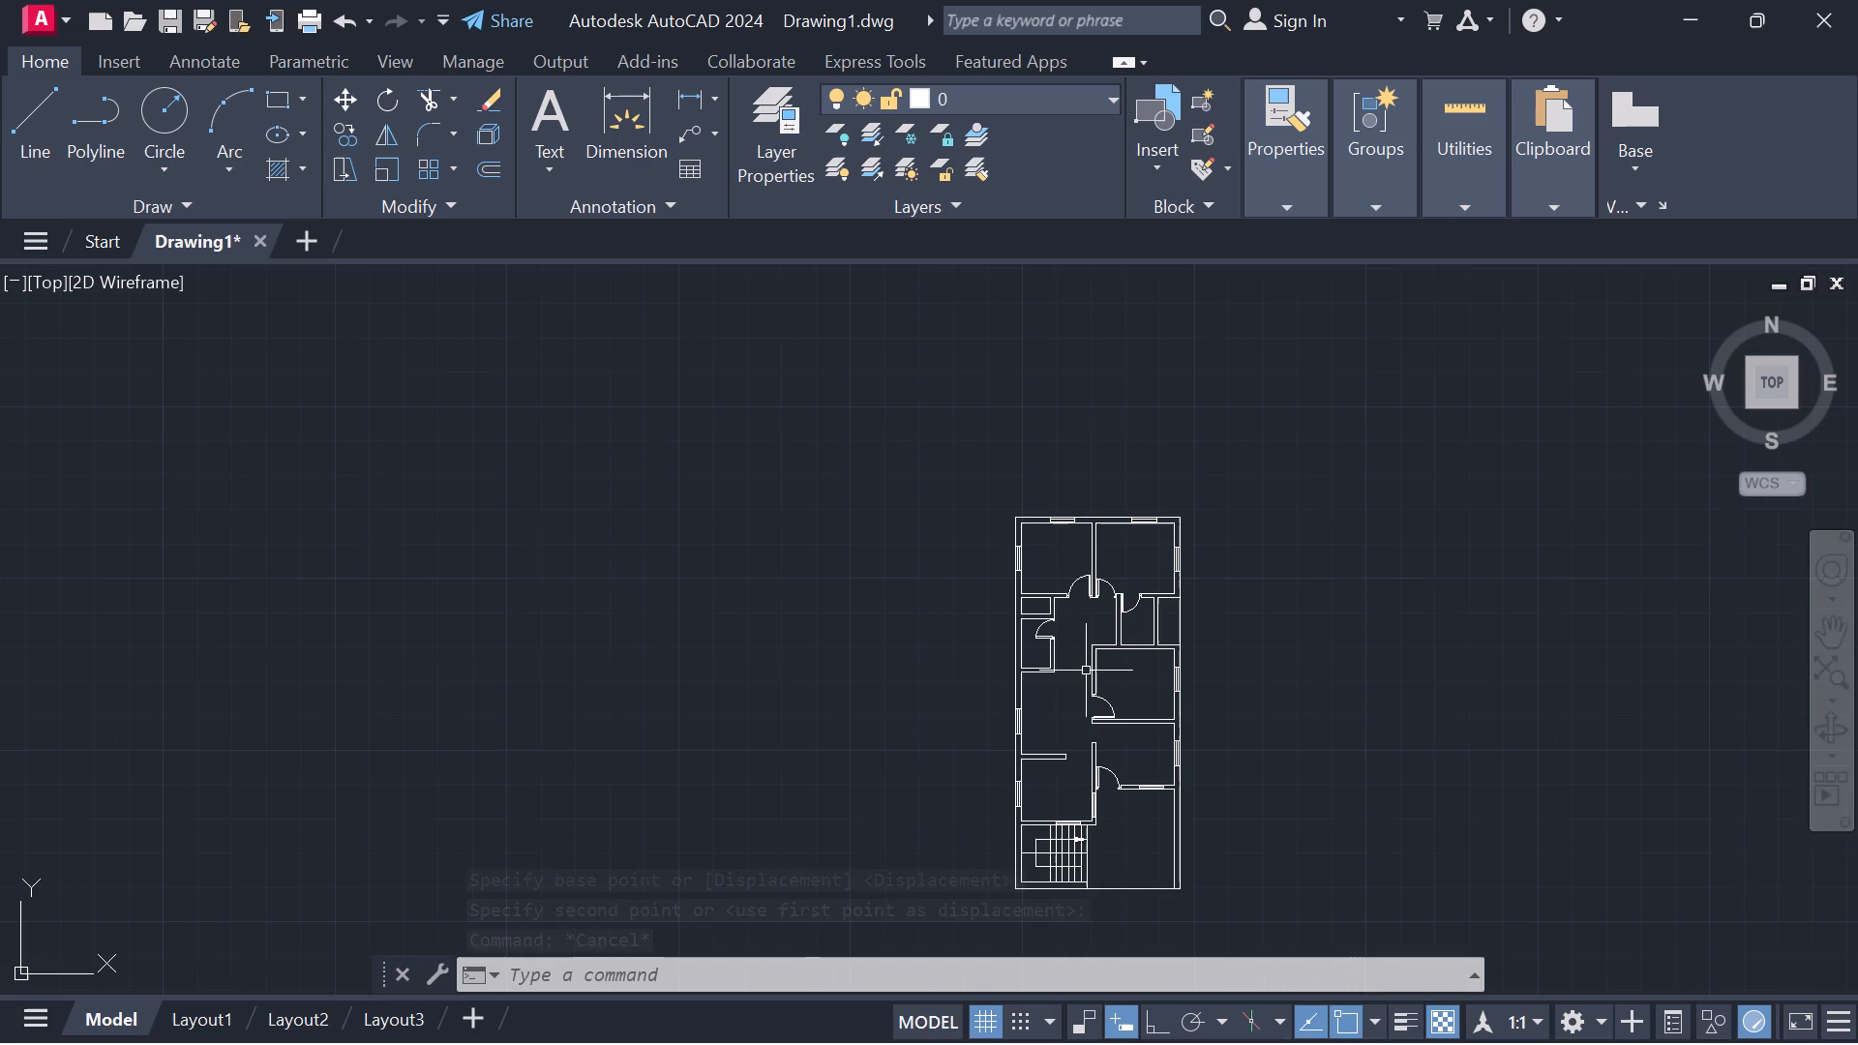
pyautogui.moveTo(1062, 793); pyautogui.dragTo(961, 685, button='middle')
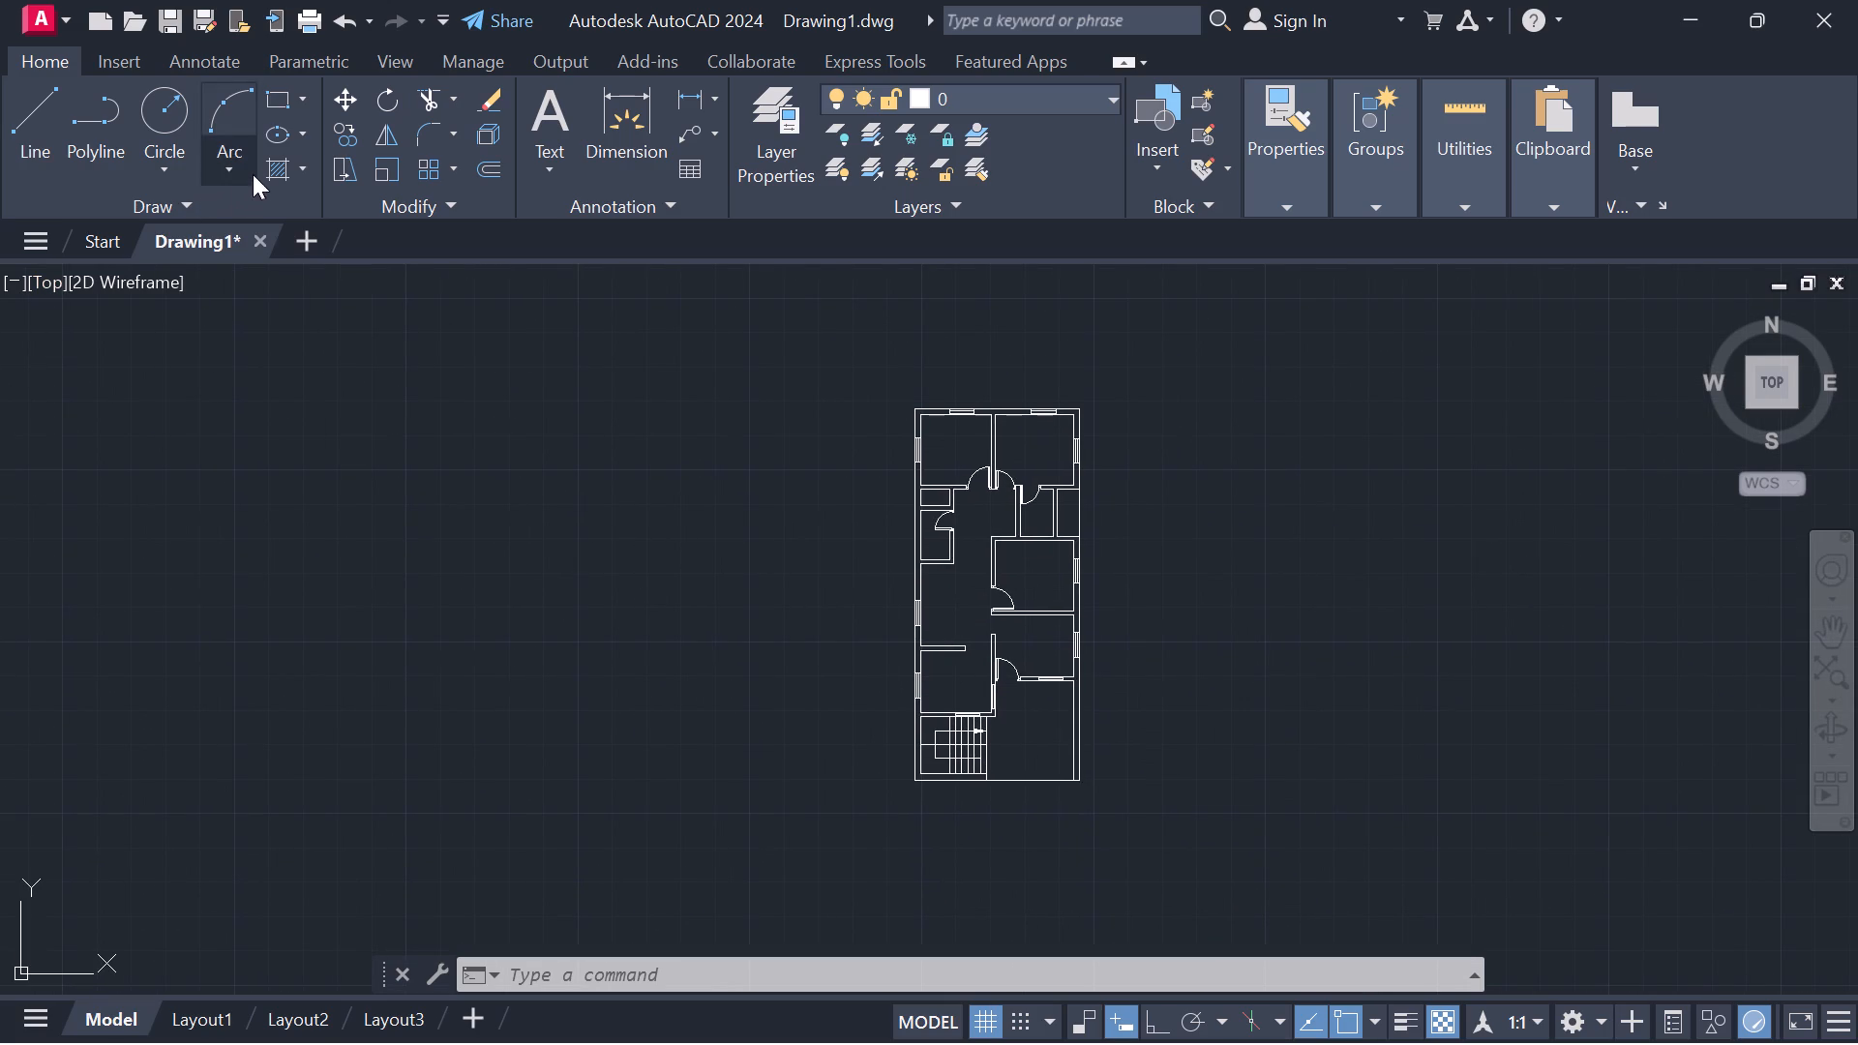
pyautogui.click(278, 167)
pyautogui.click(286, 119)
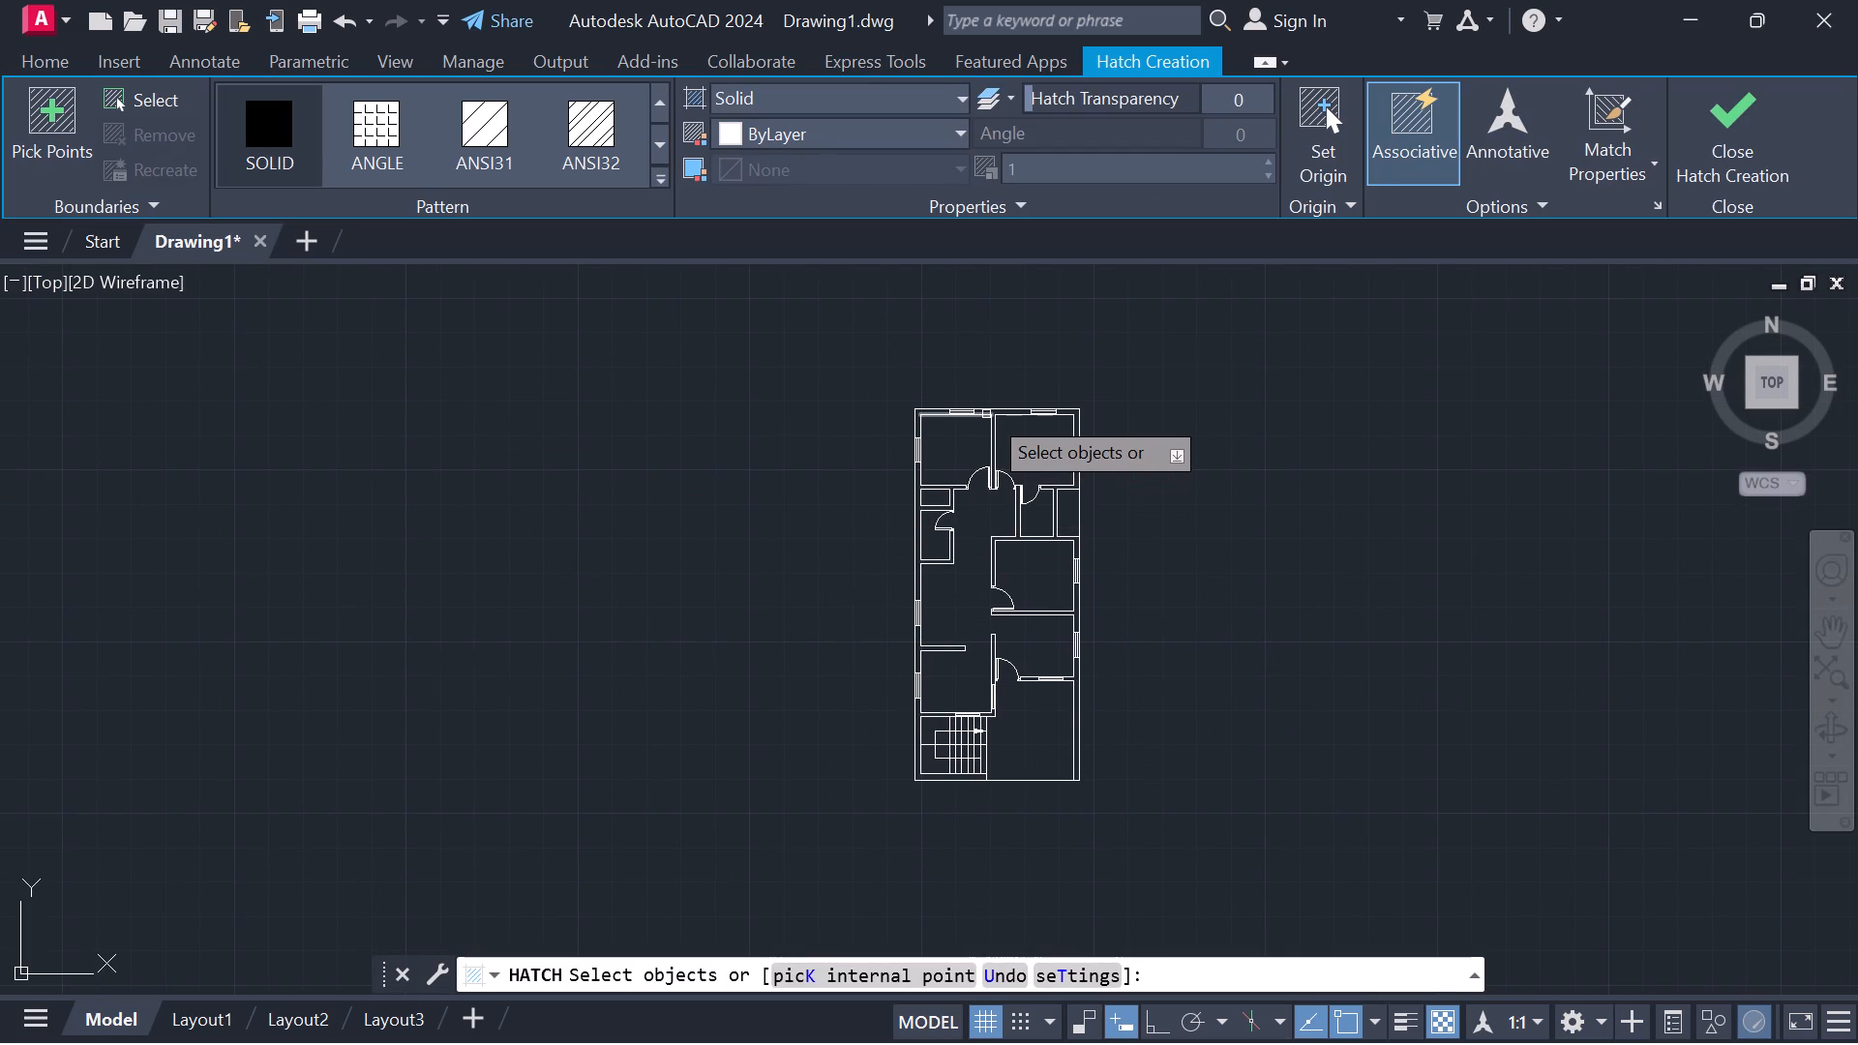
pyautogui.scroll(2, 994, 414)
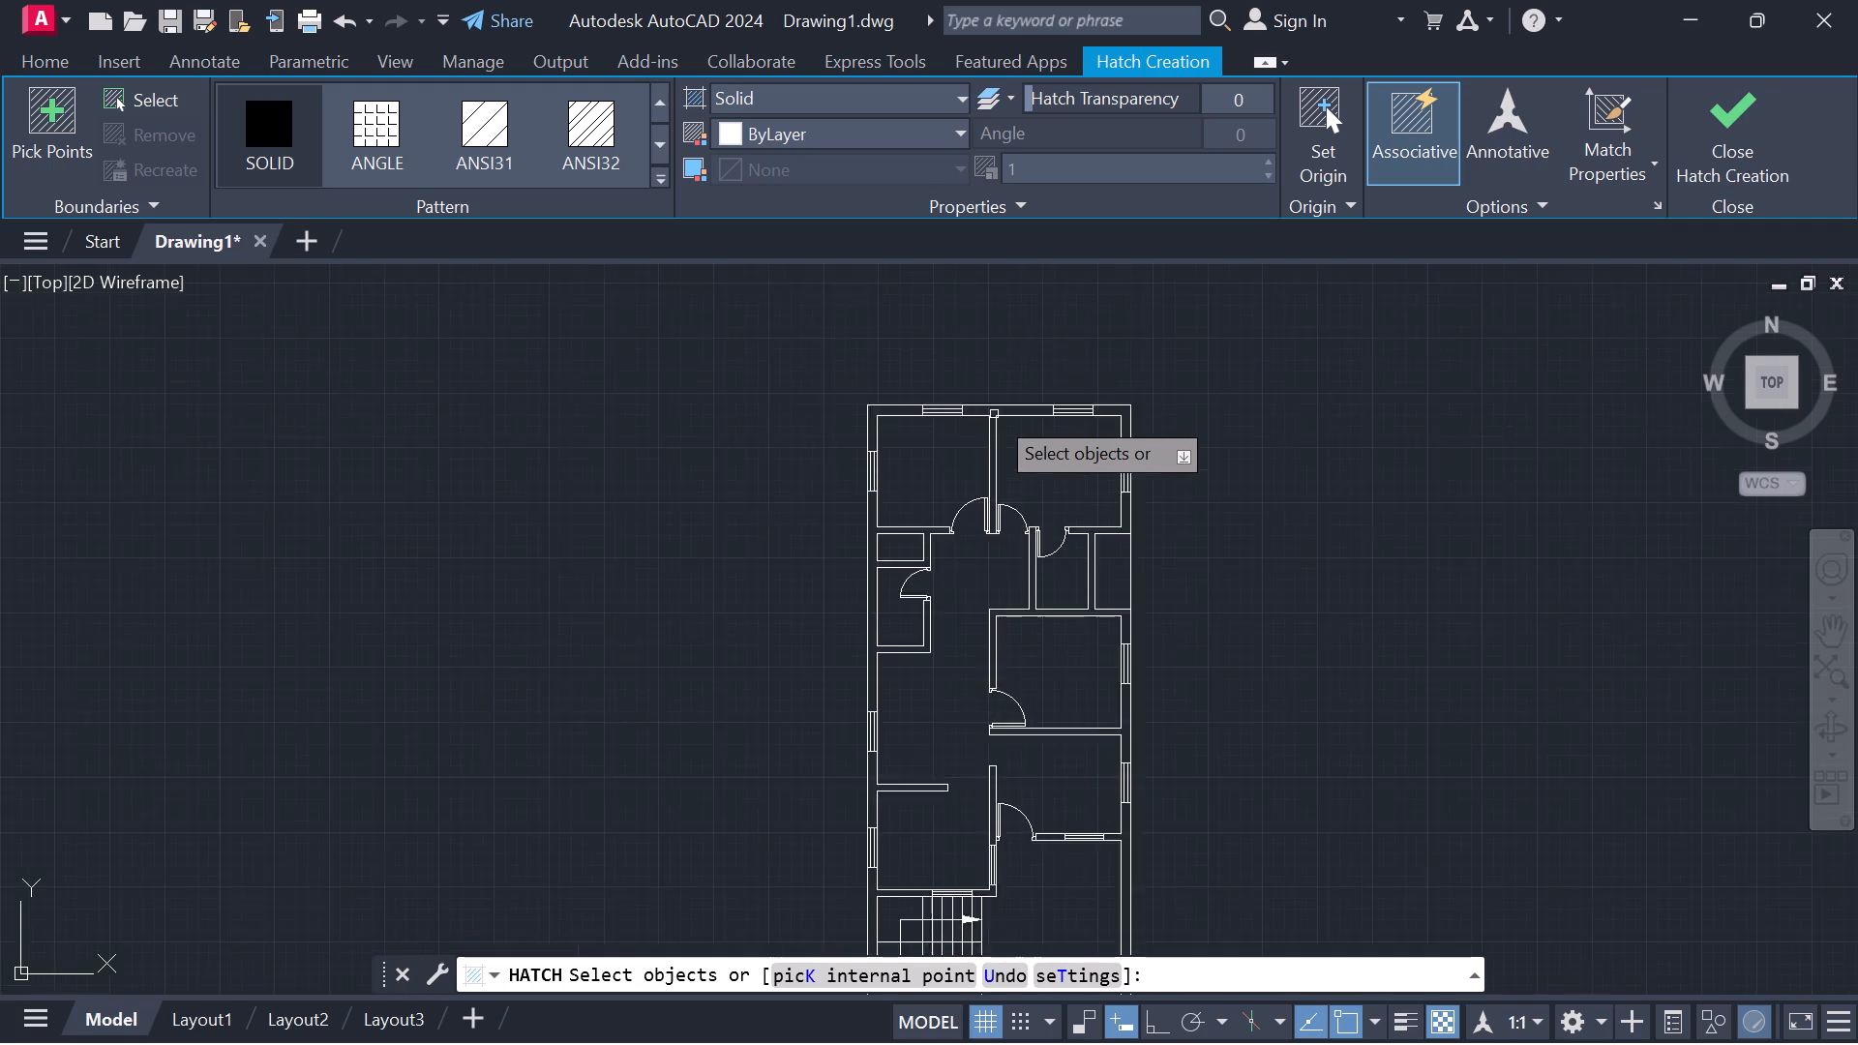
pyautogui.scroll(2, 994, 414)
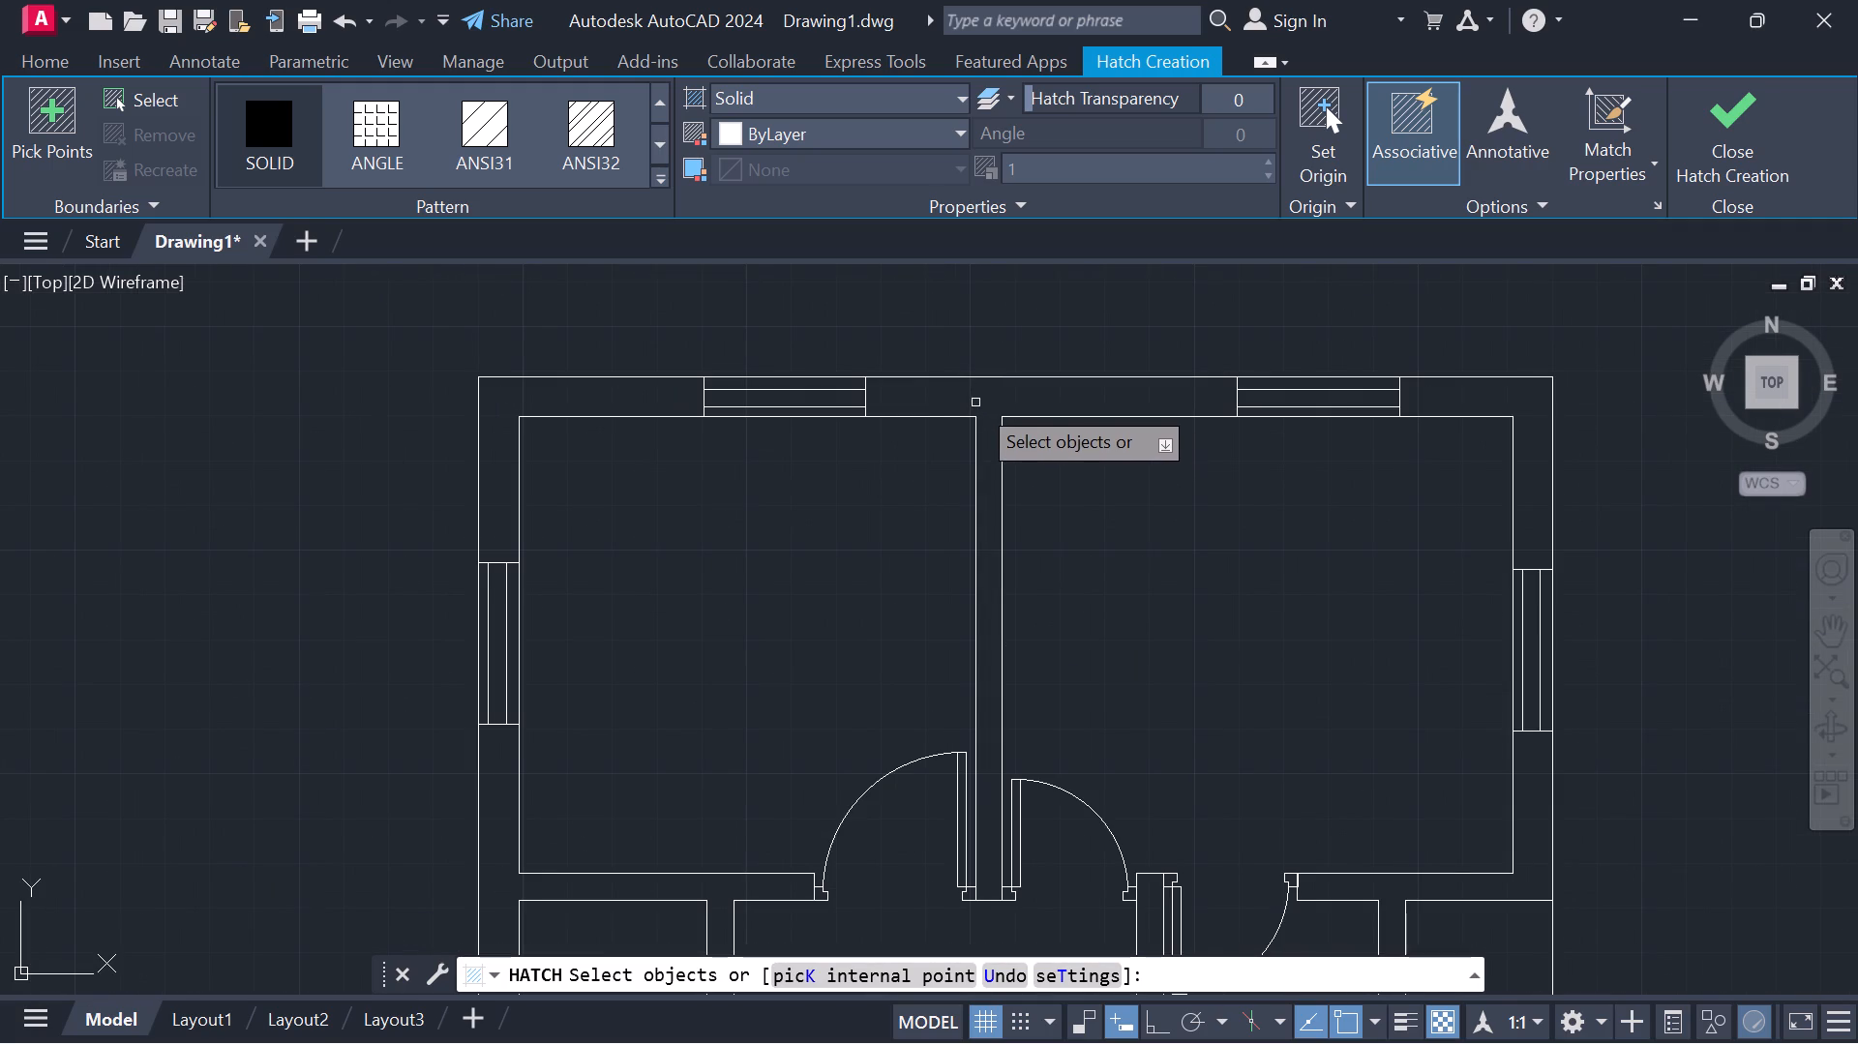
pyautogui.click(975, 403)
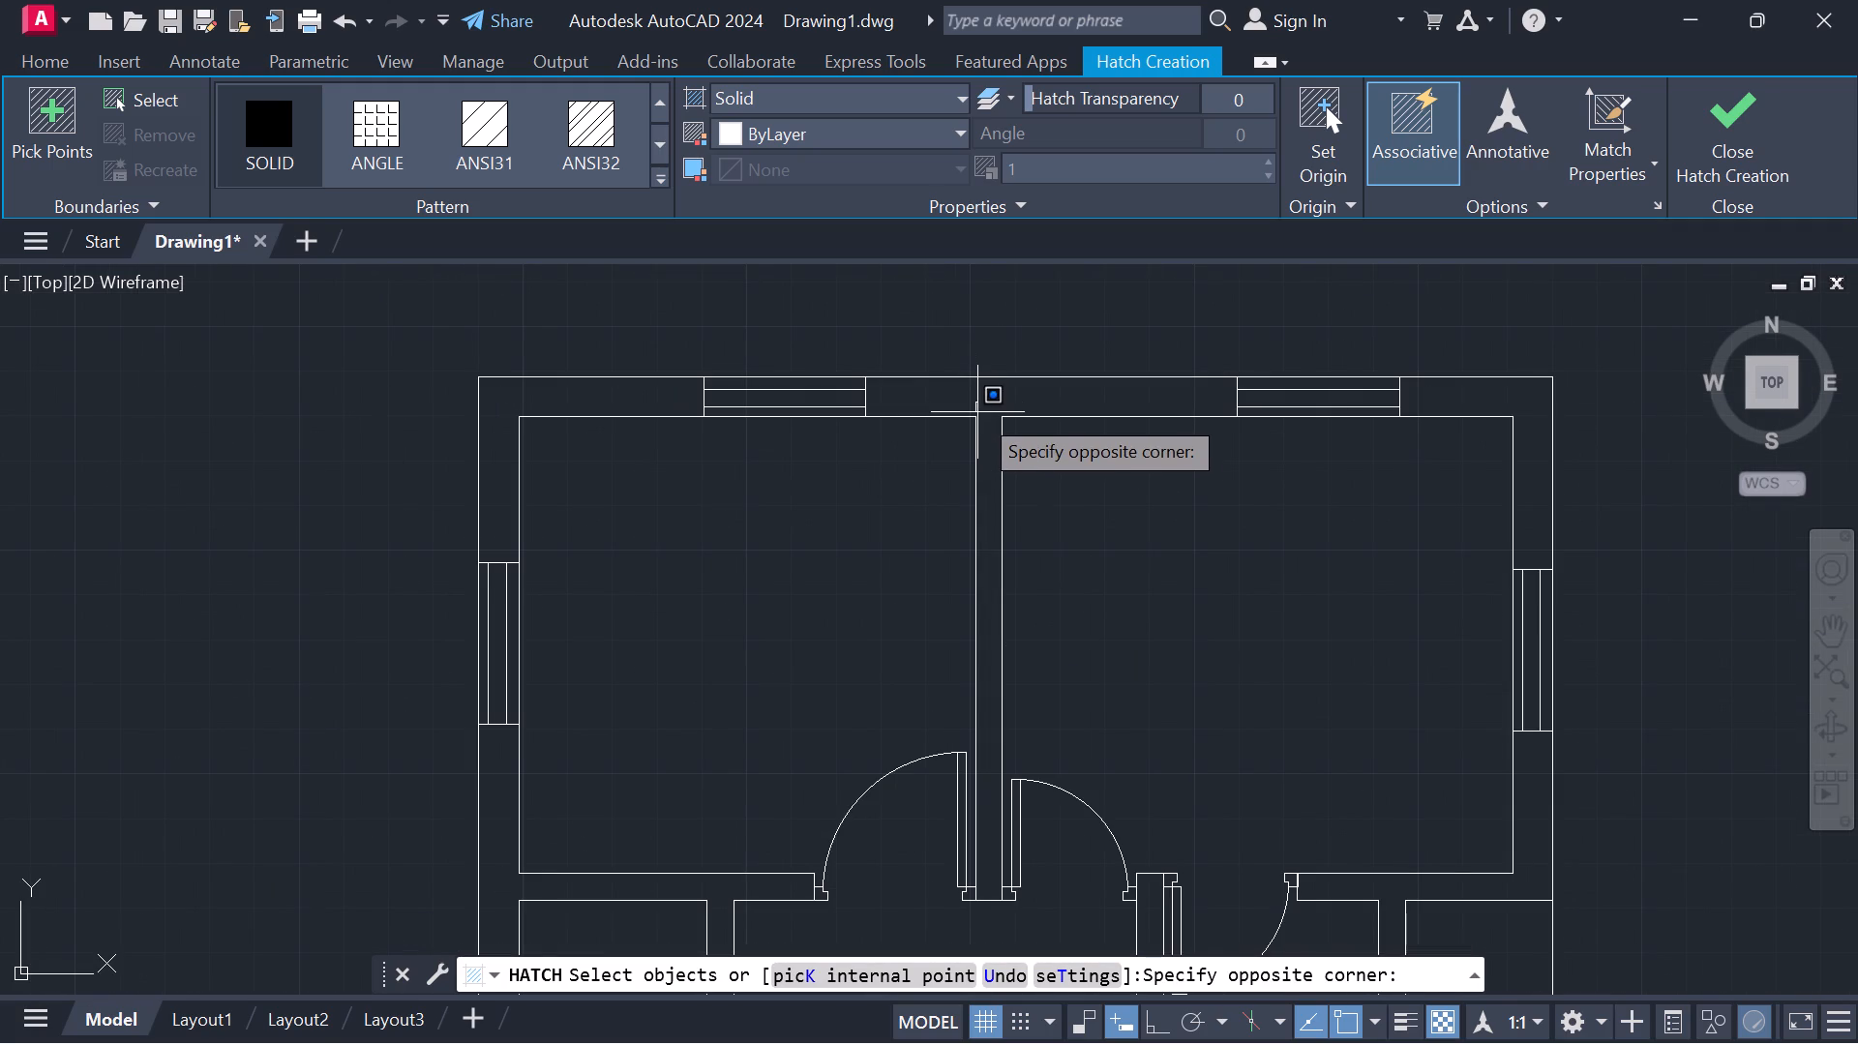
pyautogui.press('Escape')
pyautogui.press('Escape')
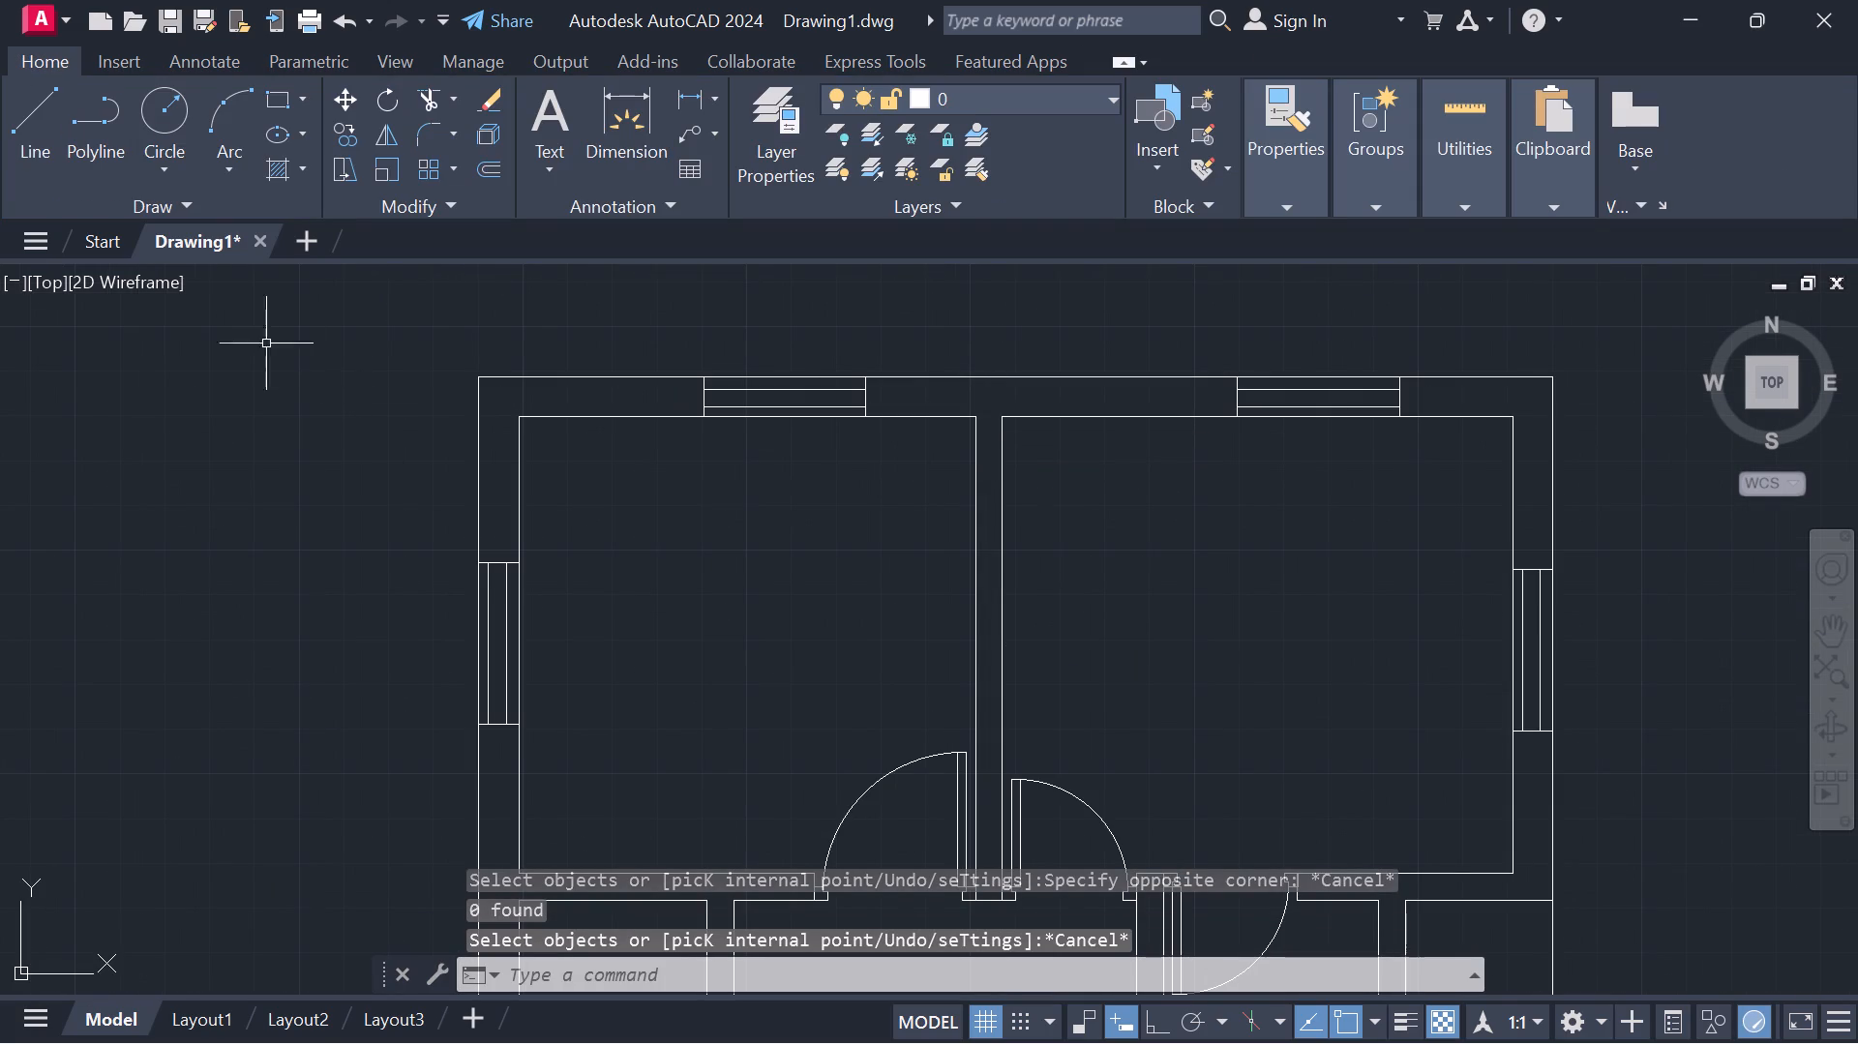
# Start a SOLID hatch by internal points and fill the plan's top outer wall, including both corners and the partition between the top rooms.
pyautogui.click(269, 174)
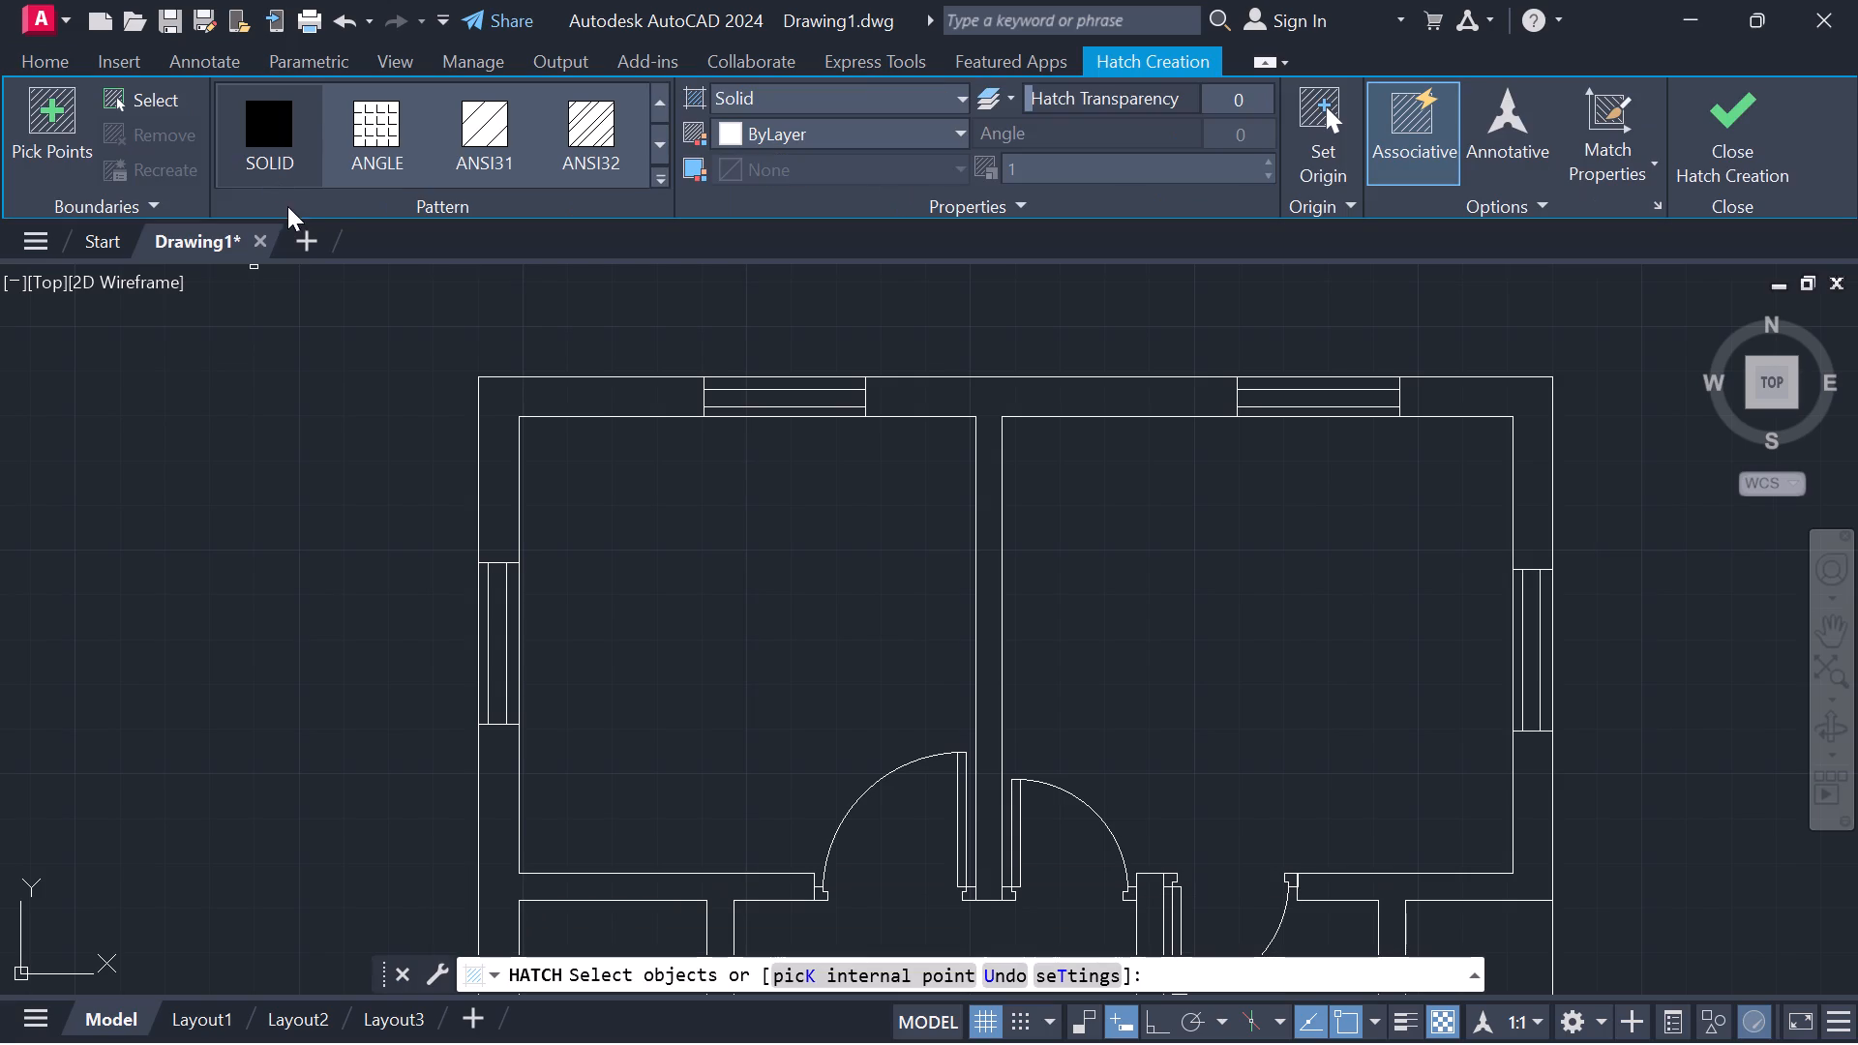
pyautogui.click(143, 100)
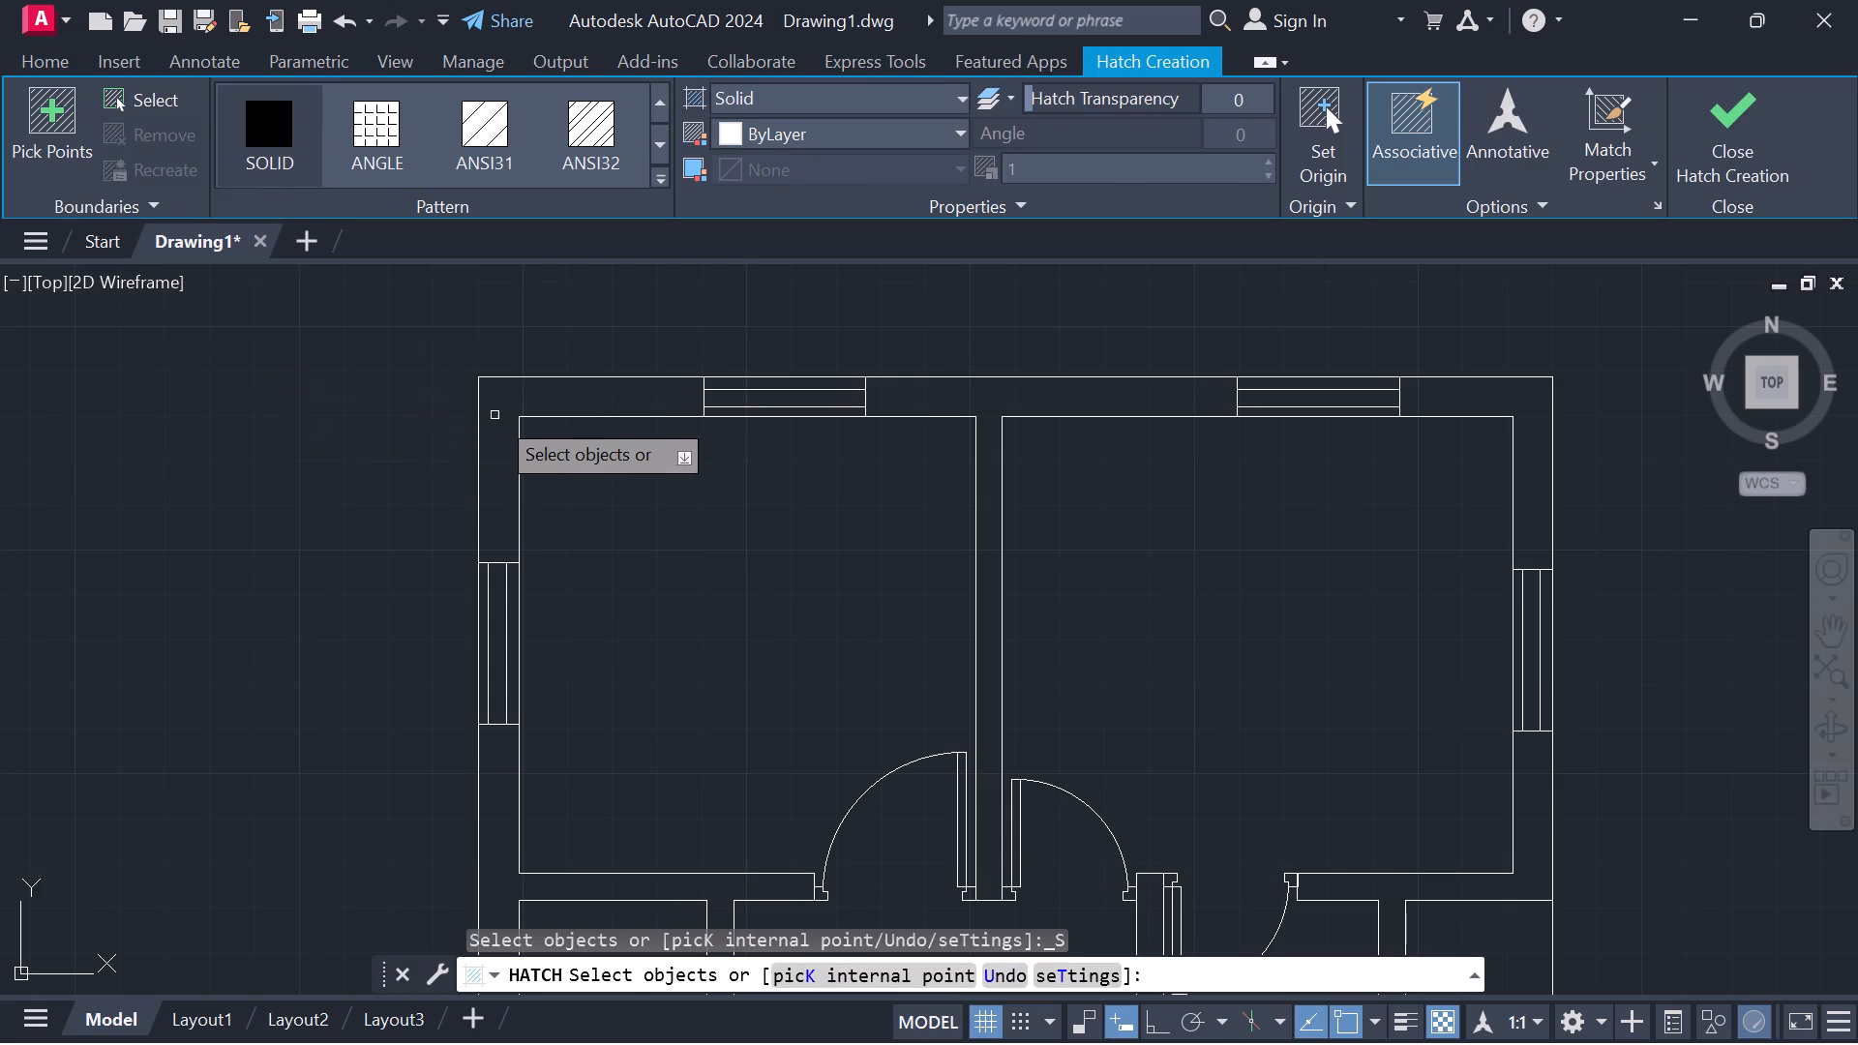
pyautogui.tripleClick(262, 128)
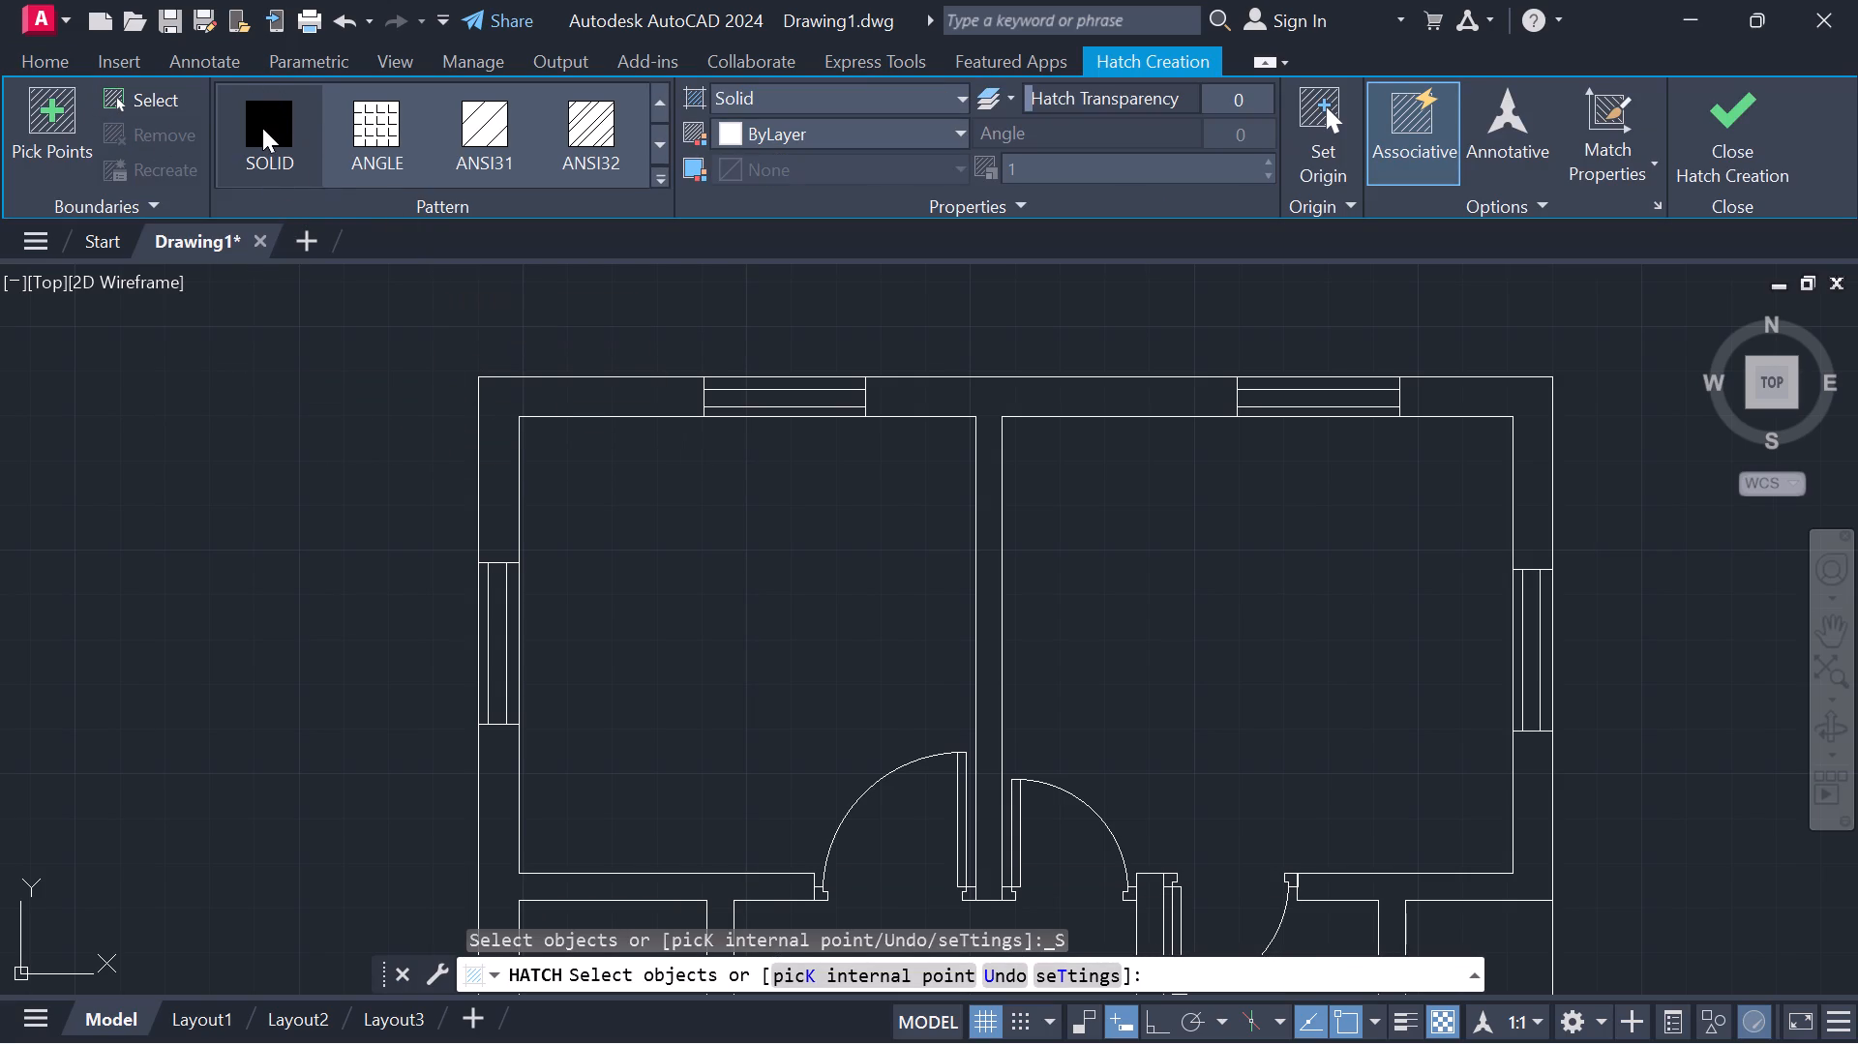
pyautogui.click(262, 128)
pyautogui.click(176, 149)
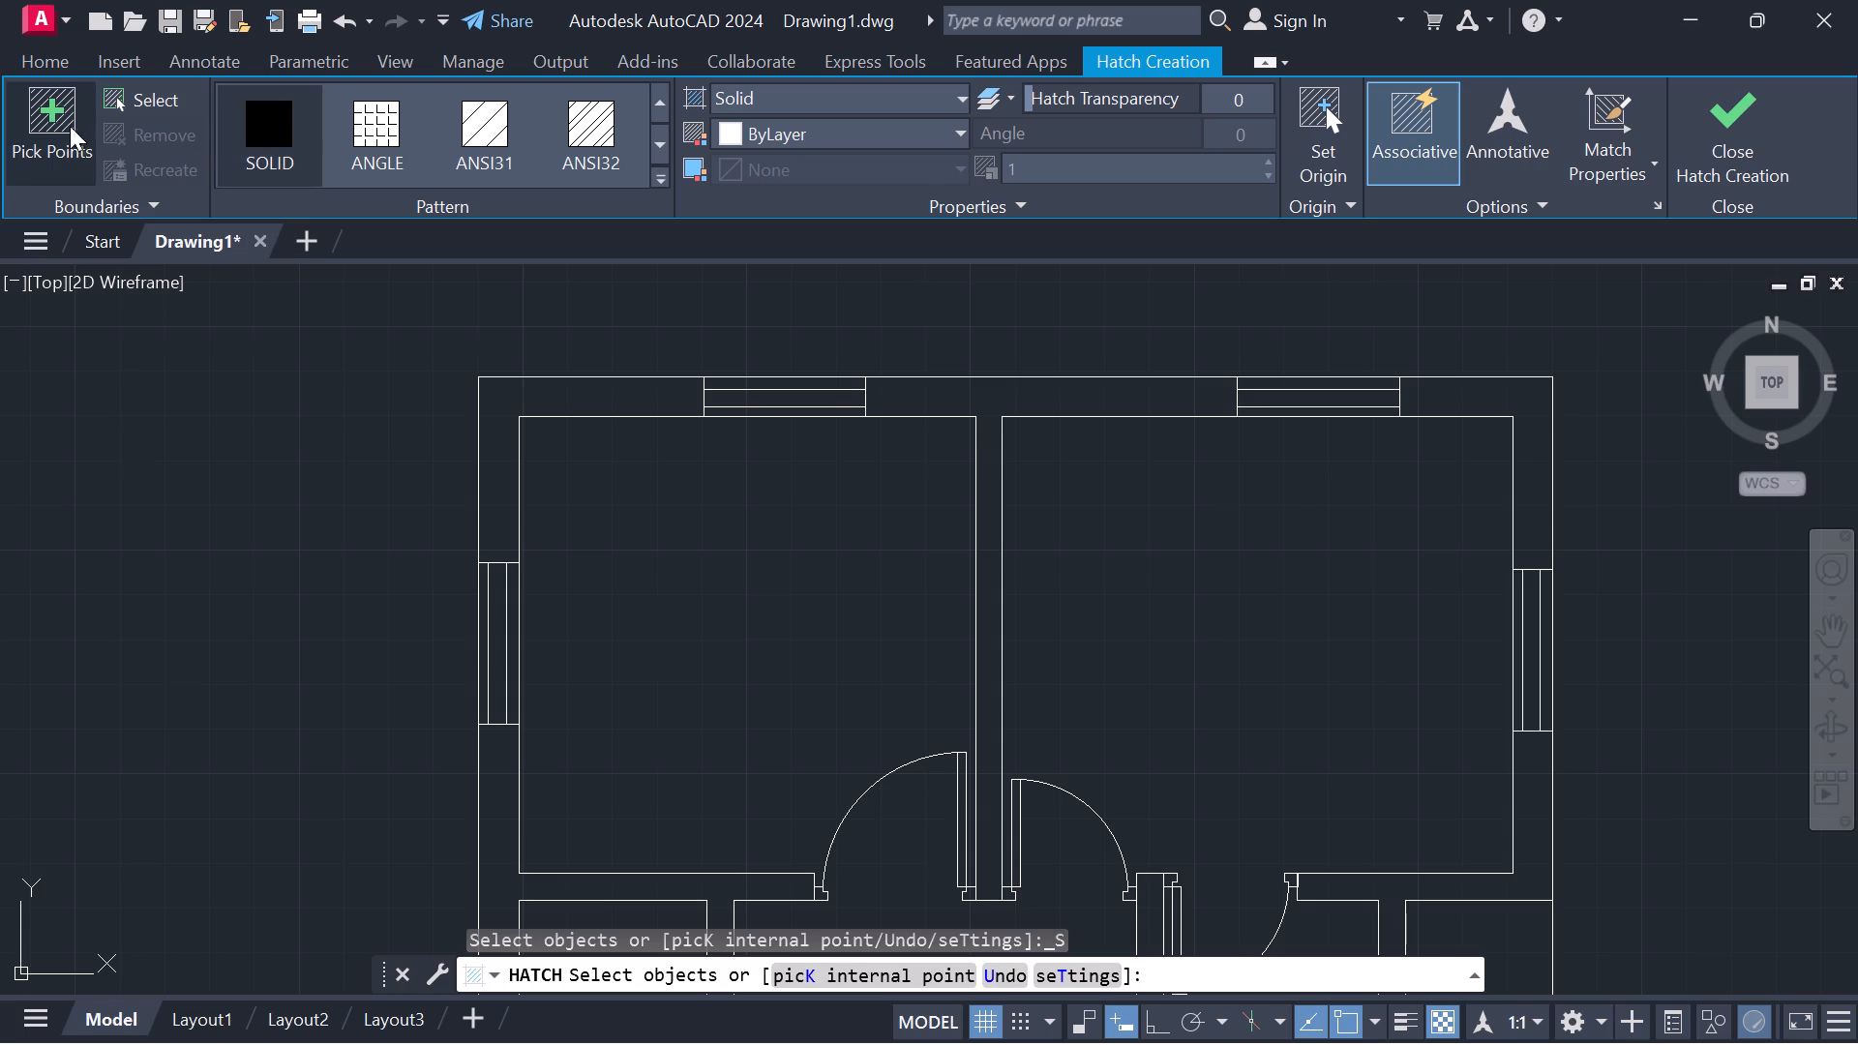
pyautogui.click(61, 110)
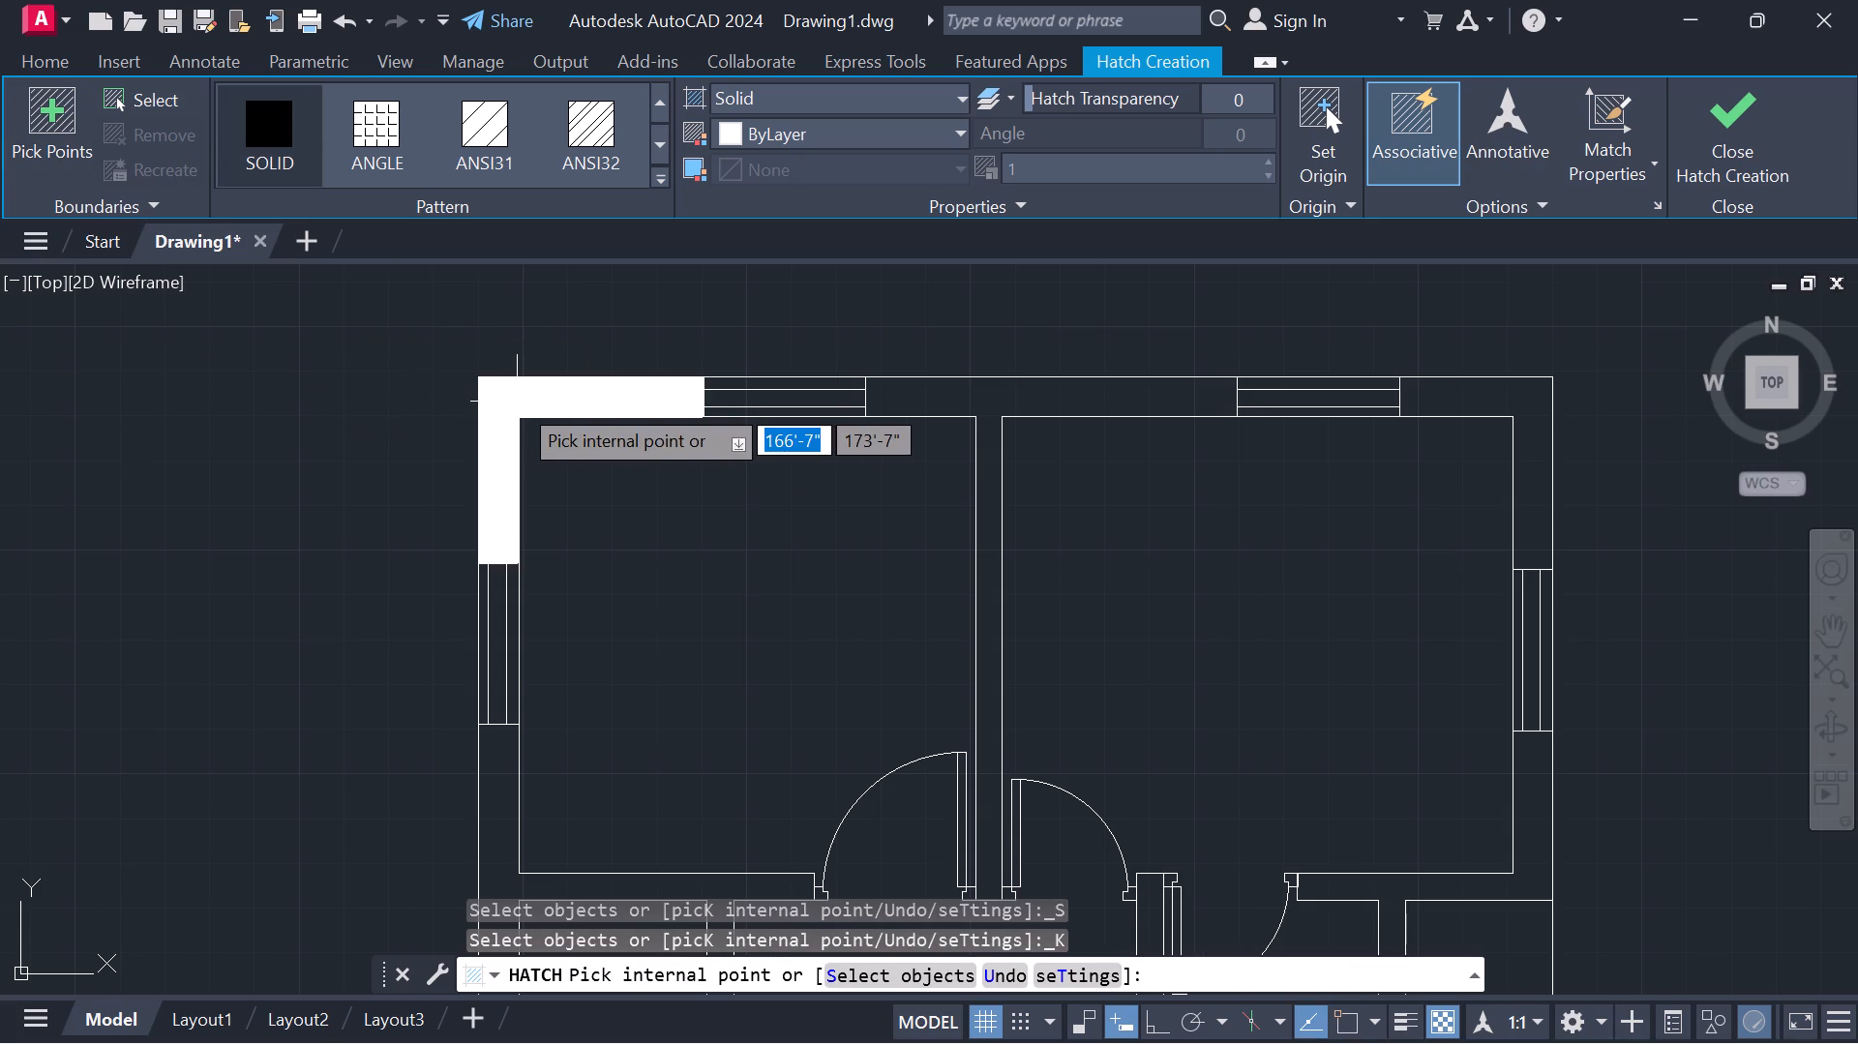
pyautogui.click(517, 402)
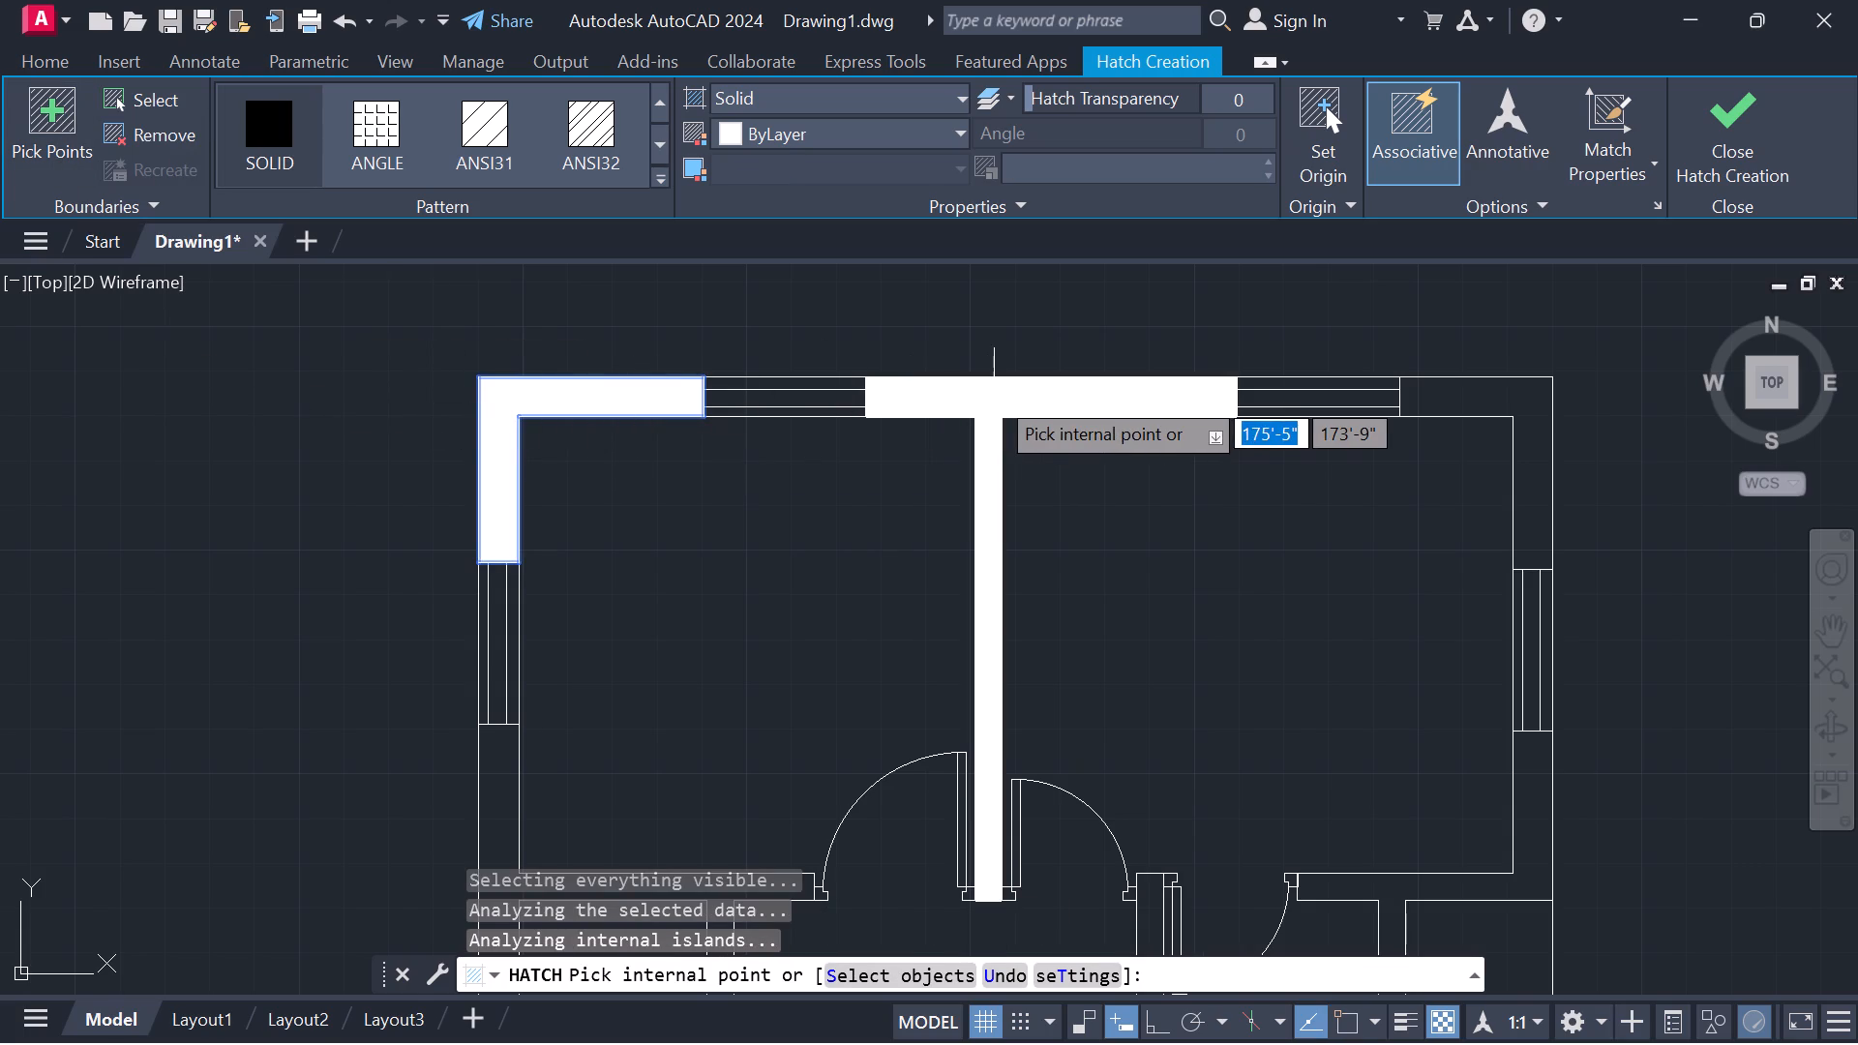
pyautogui.click(995, 395)
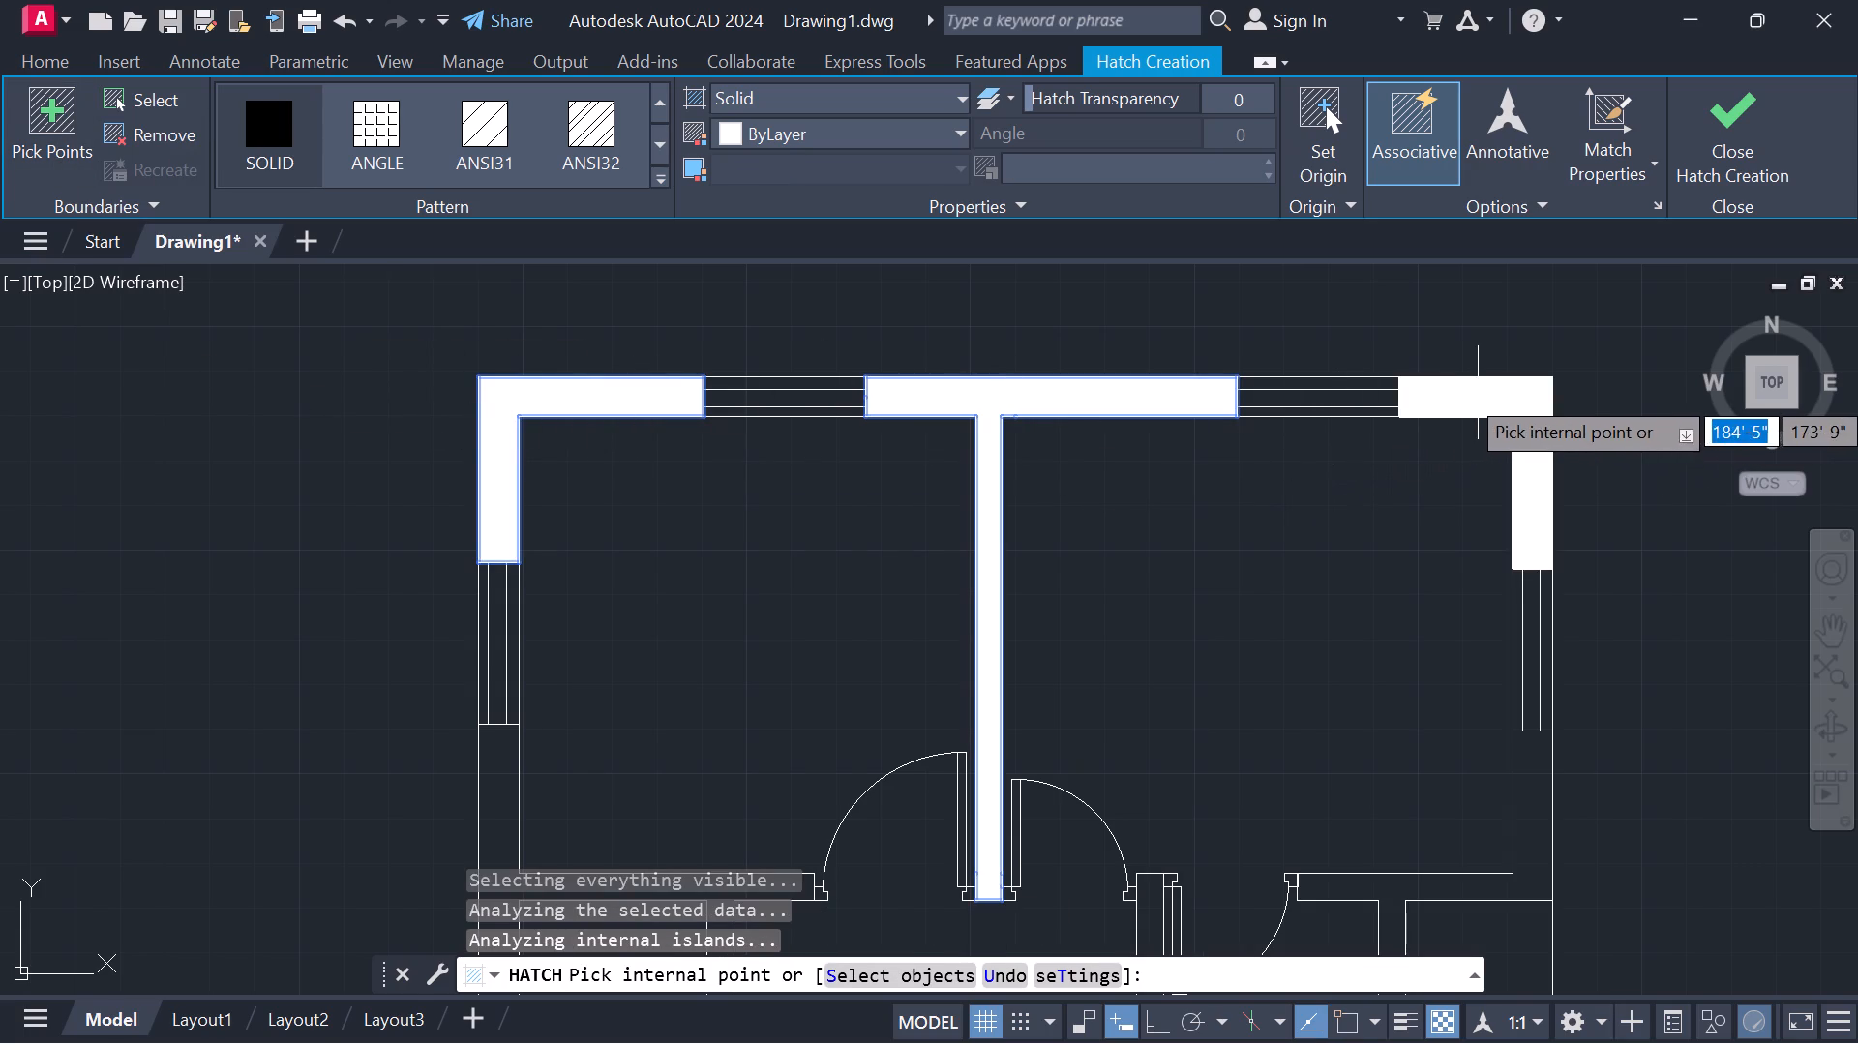
pyautogui.click(1478, 393)
# Add the walls around the small rooms below both top rooms to the solid hatch, including the adjoining outer wall sections.
pyautogui.scroll(-2, 1273, 702)
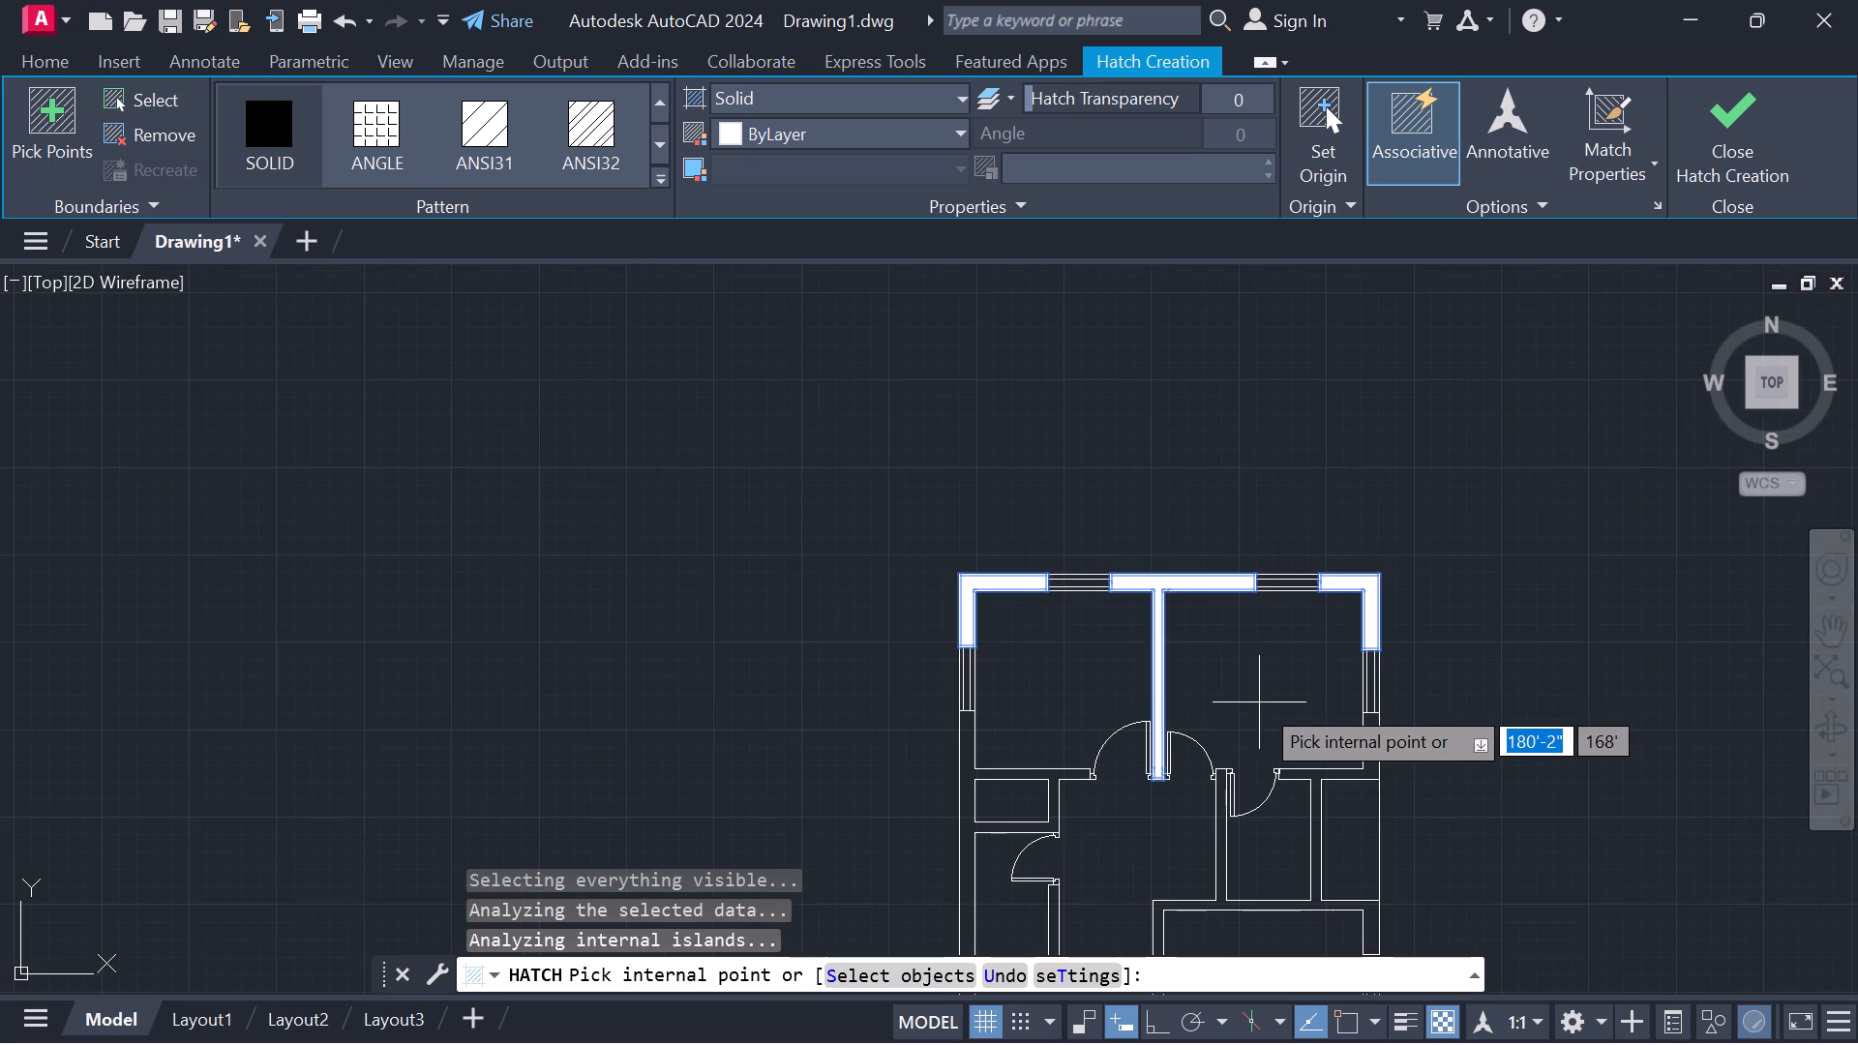
pyautogui.moveTo(1259, 702); pyautogui.dragTo(1055, 358, button='middle')
pyautogui.scroll(-1, 1056, 362)
pyautogui.scroll(2, 1096, 392)
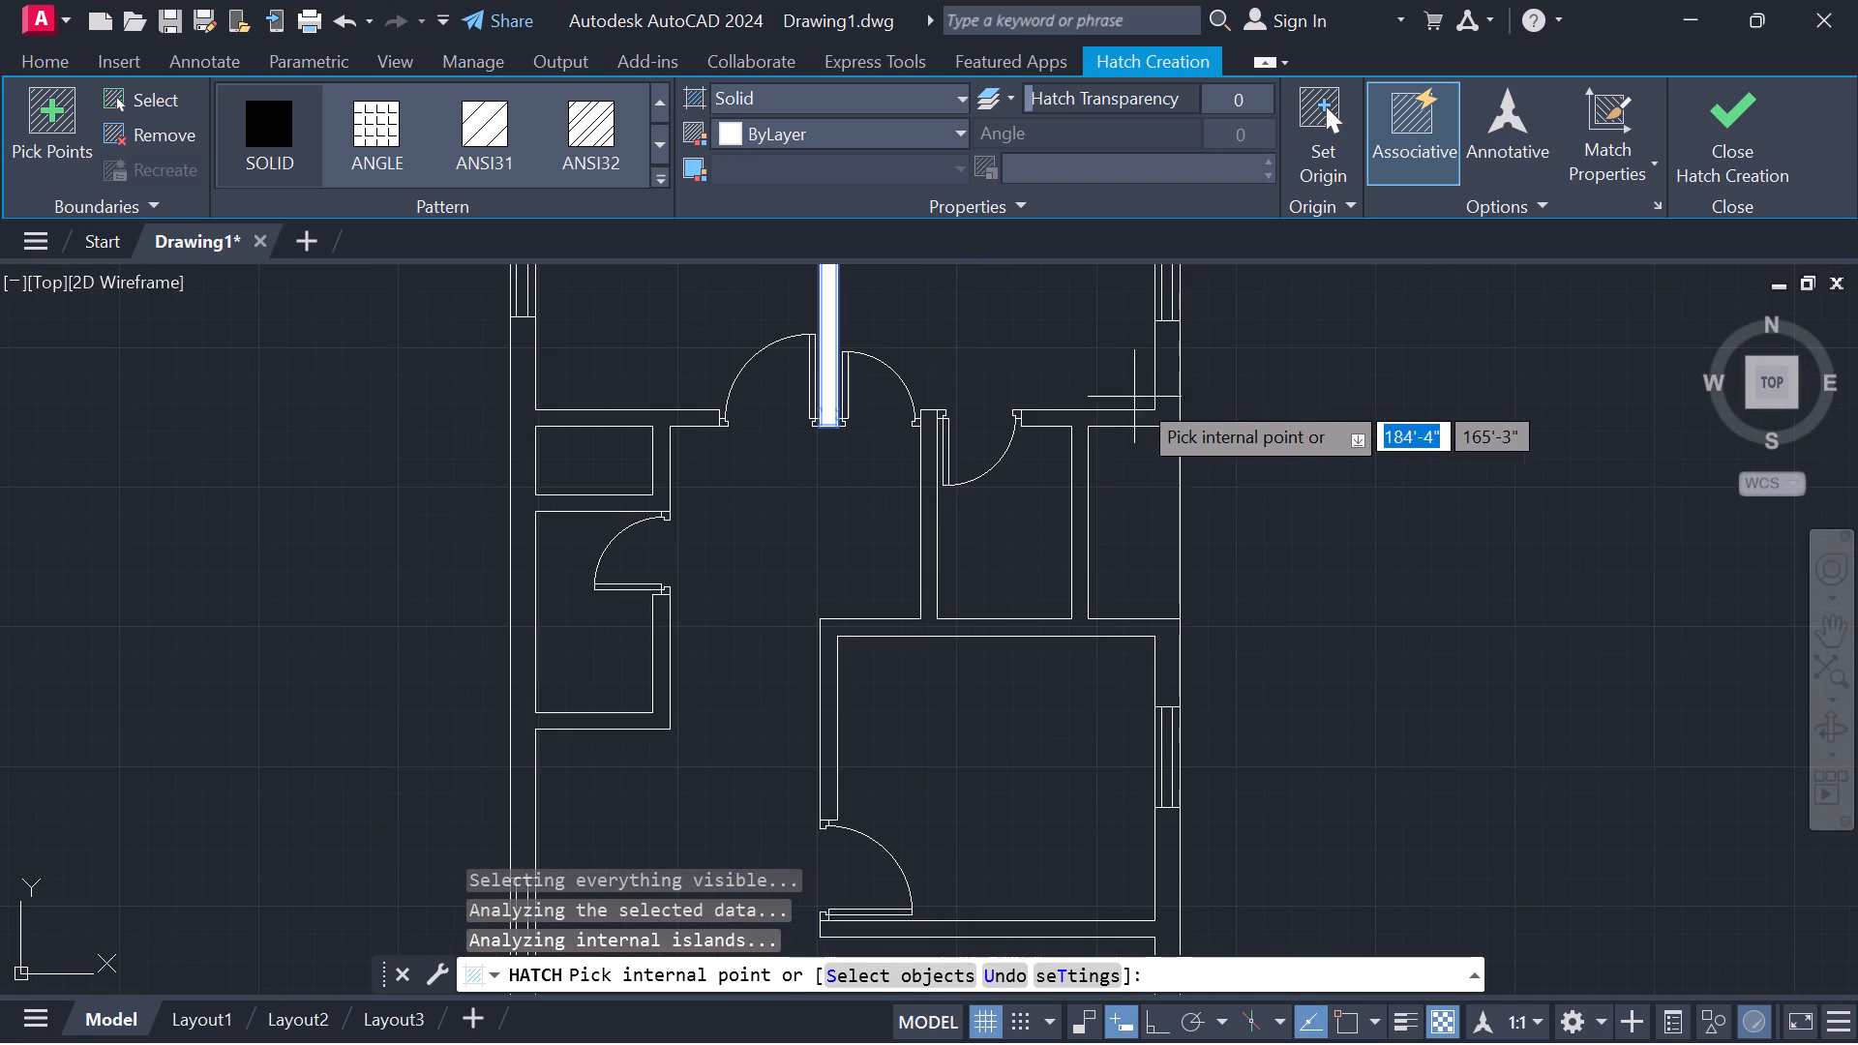
pyautogui.click(1078, 421)
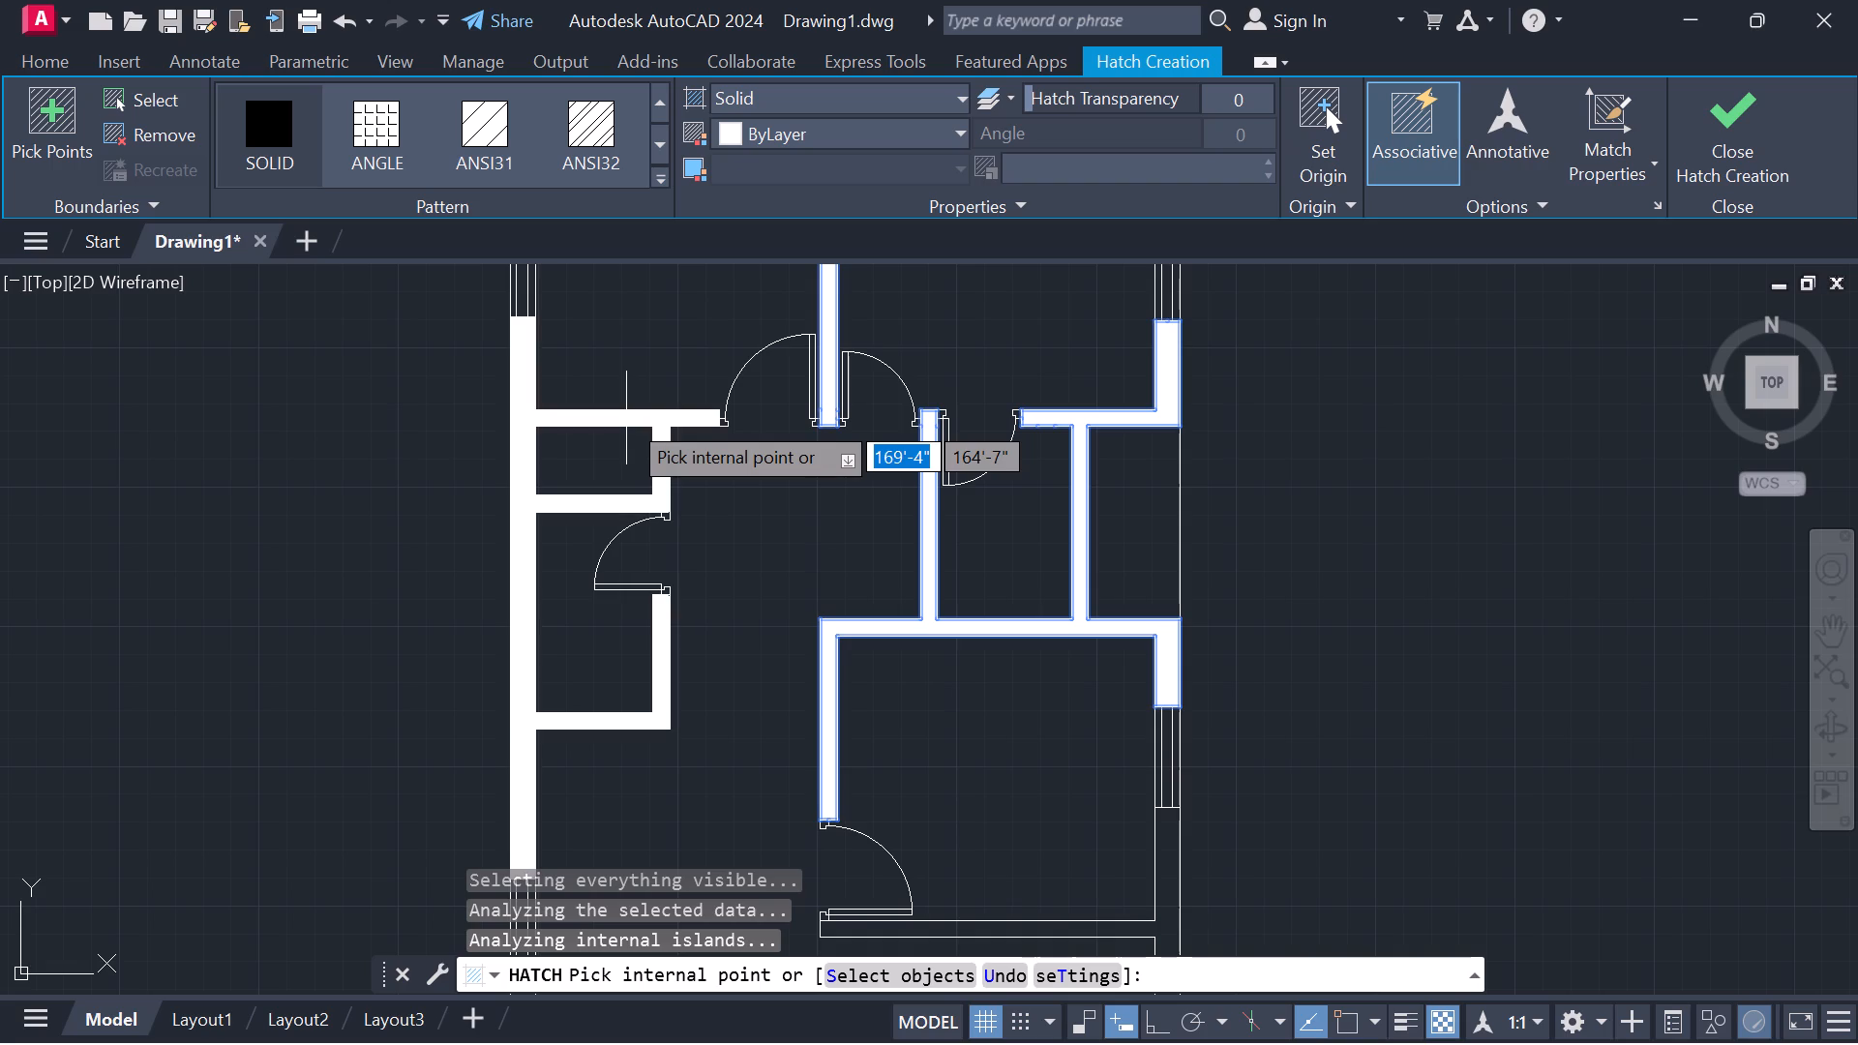
pyautogui.click(626, 418)
# Add the middle right room's lower wall, the short left partition, the wall beside the lower door and the lower right outer wall to the hatch.
pyautogui.scroll(-1, 805, 630)
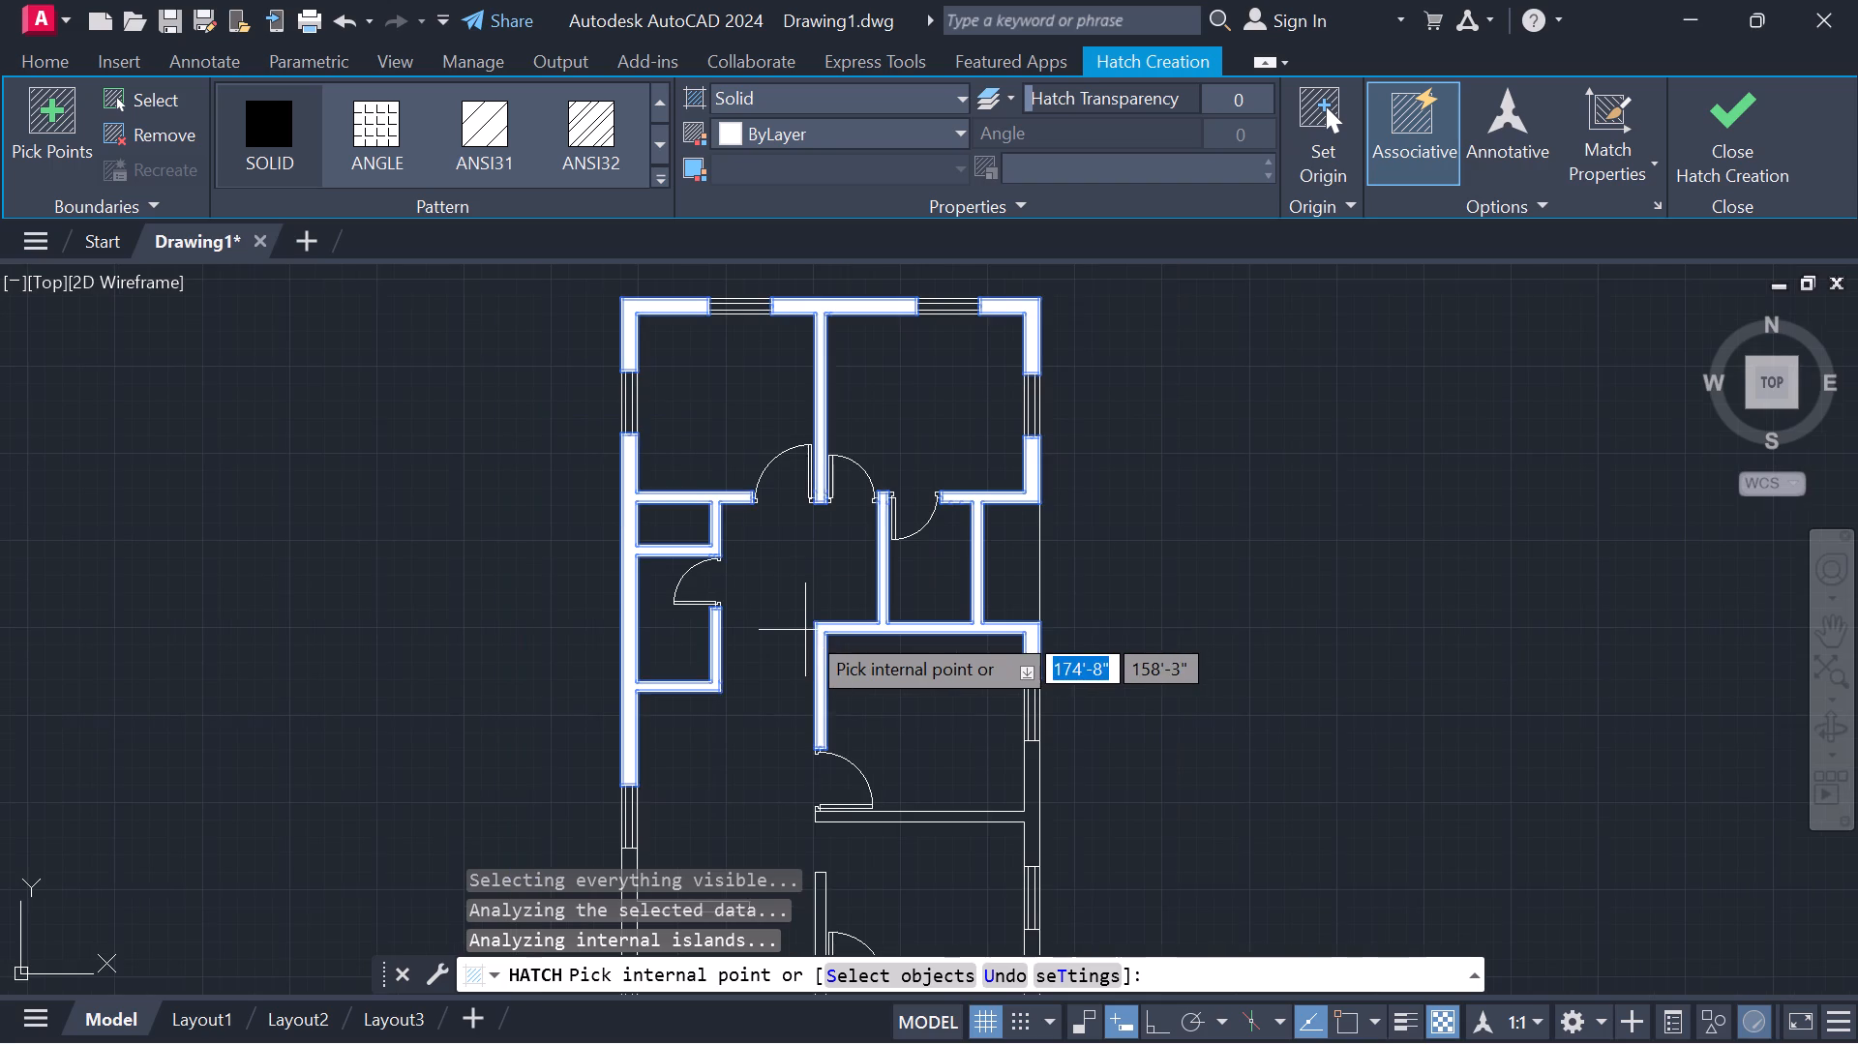
pyautogui.moveTo(809, 634); pyautogui.dragTo(794, 383, button='middle')
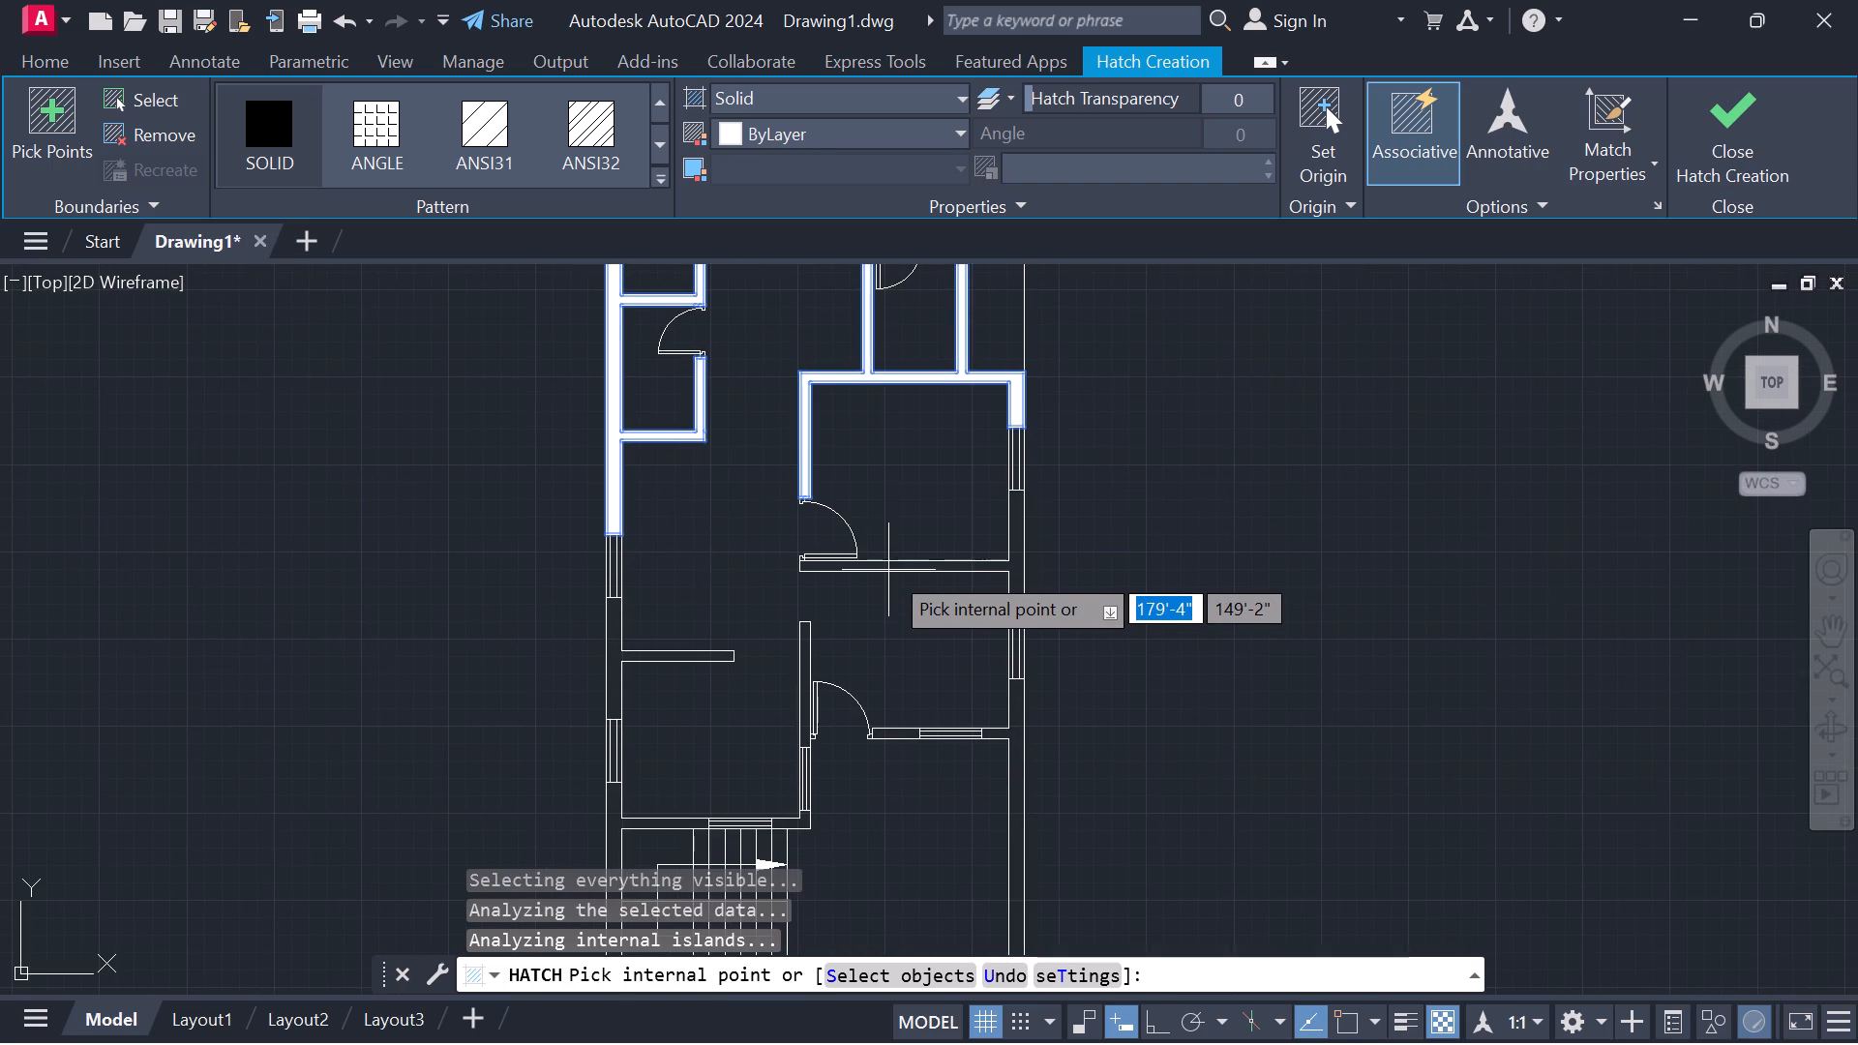
pyautogui.click(873, 564)
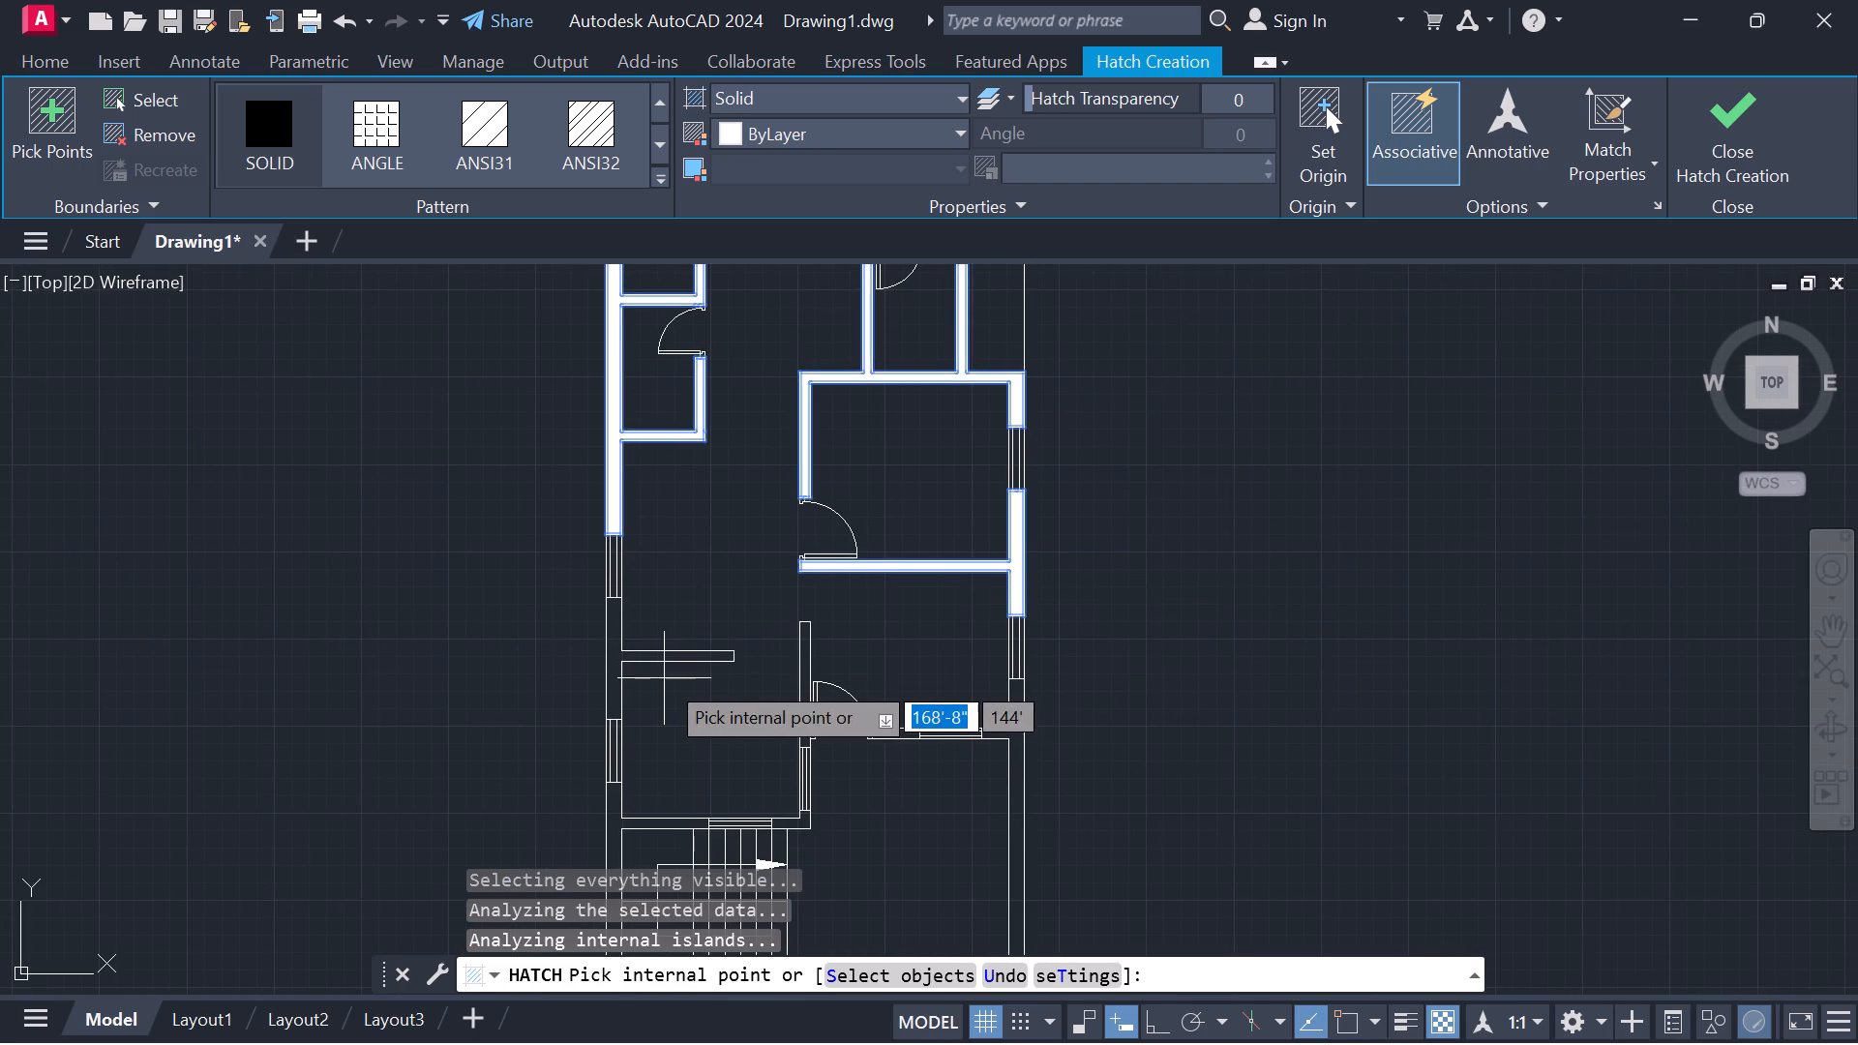
pyautogui.click(675, 657)
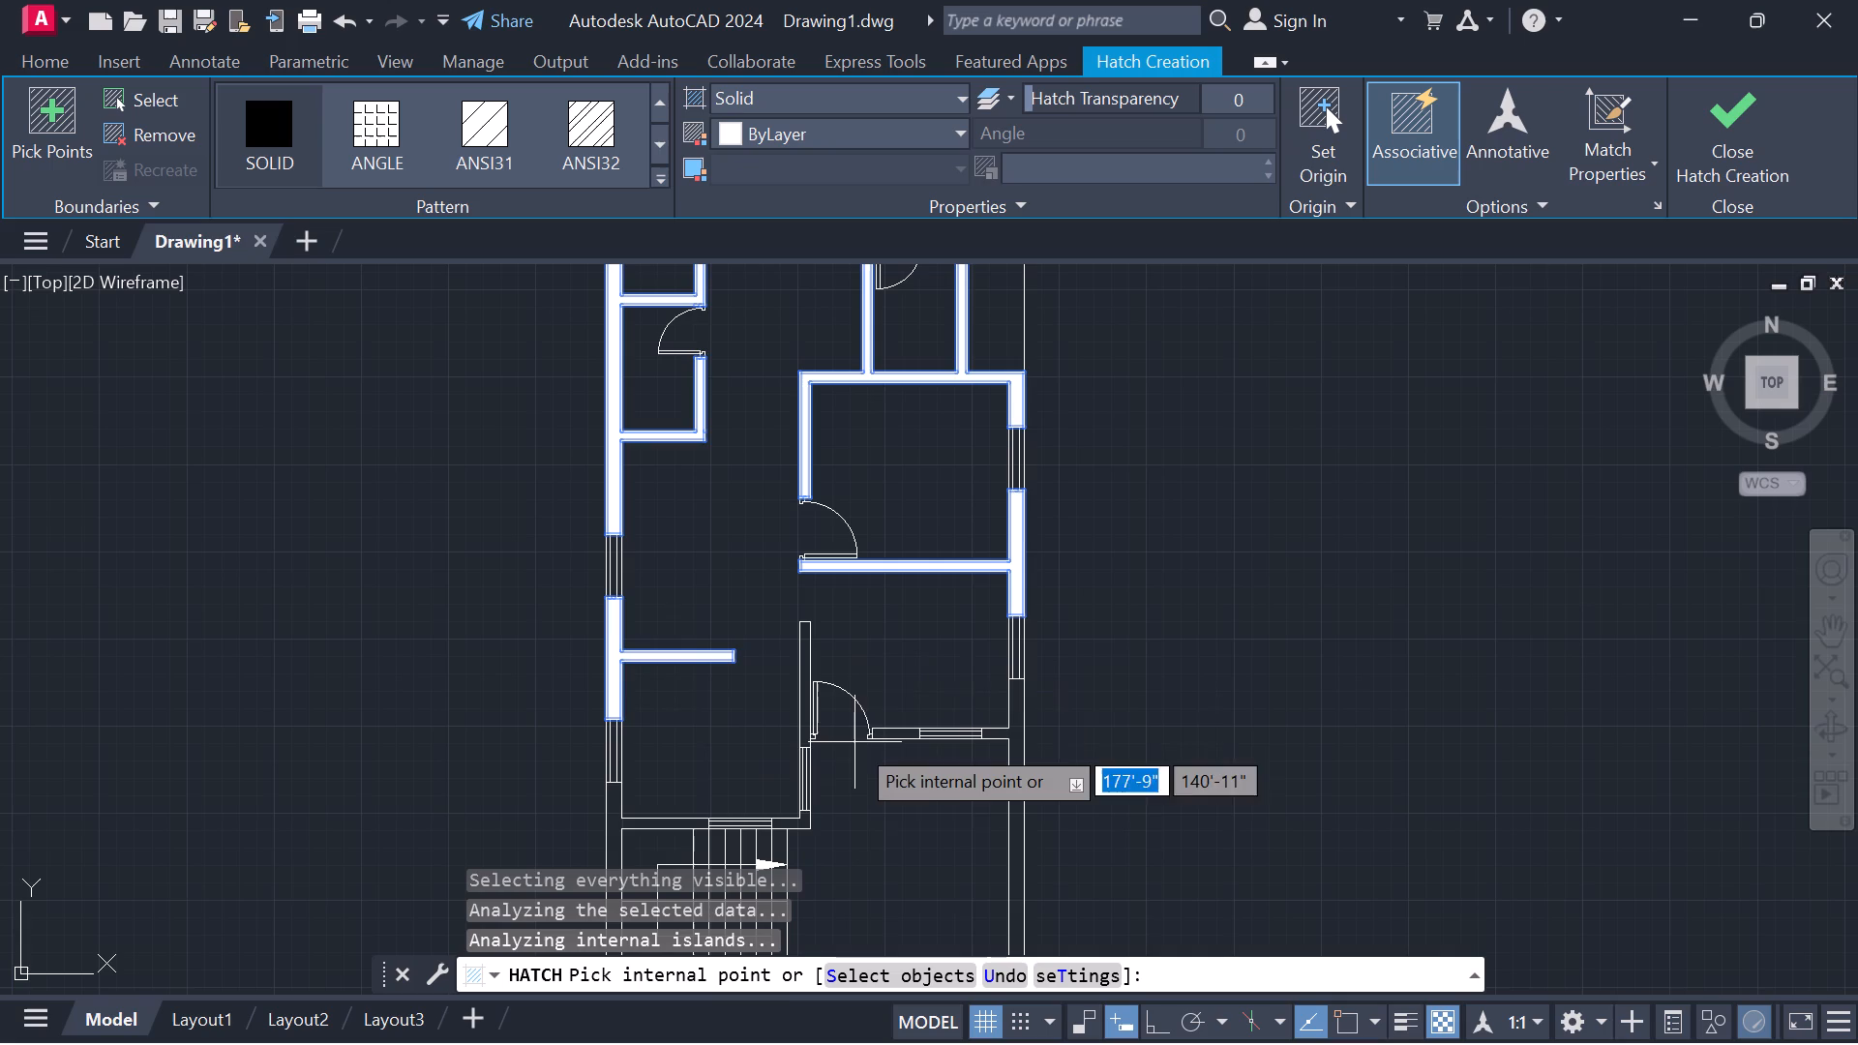
pyautogui.click(907, 733)
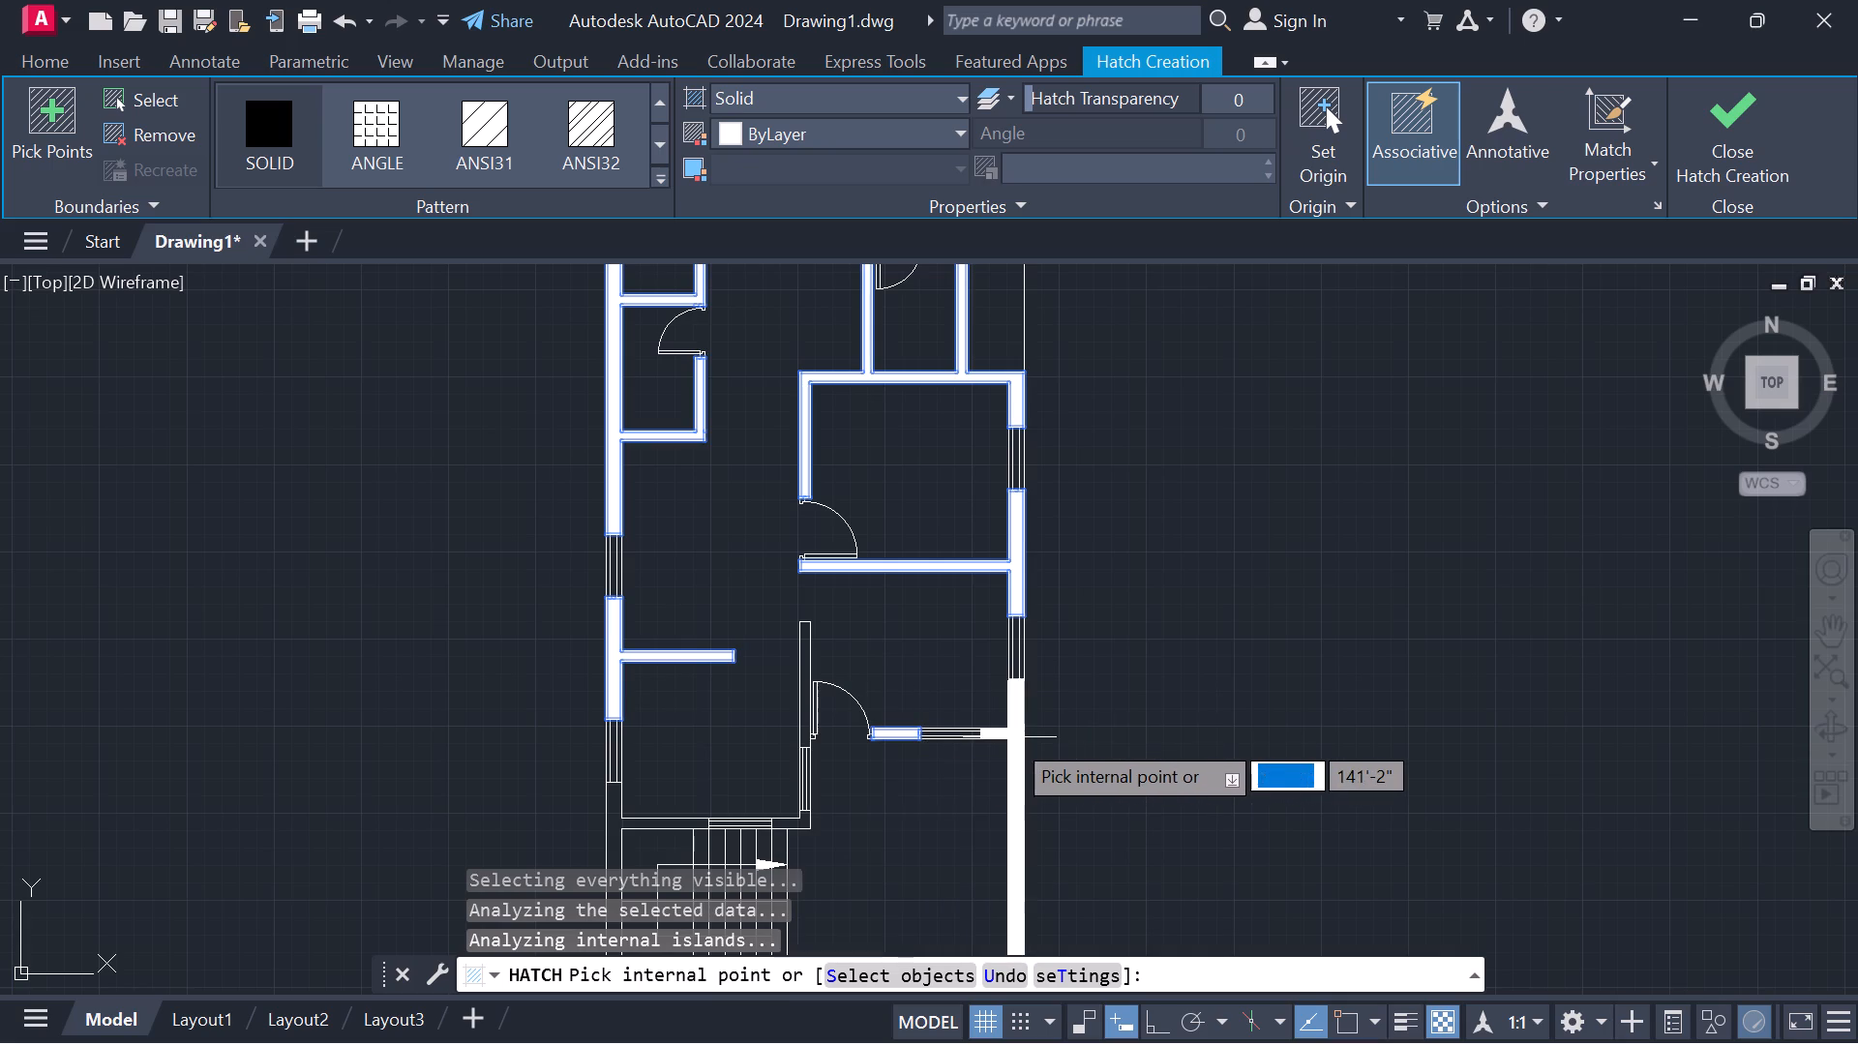
pyautogui.click(1014, 736)
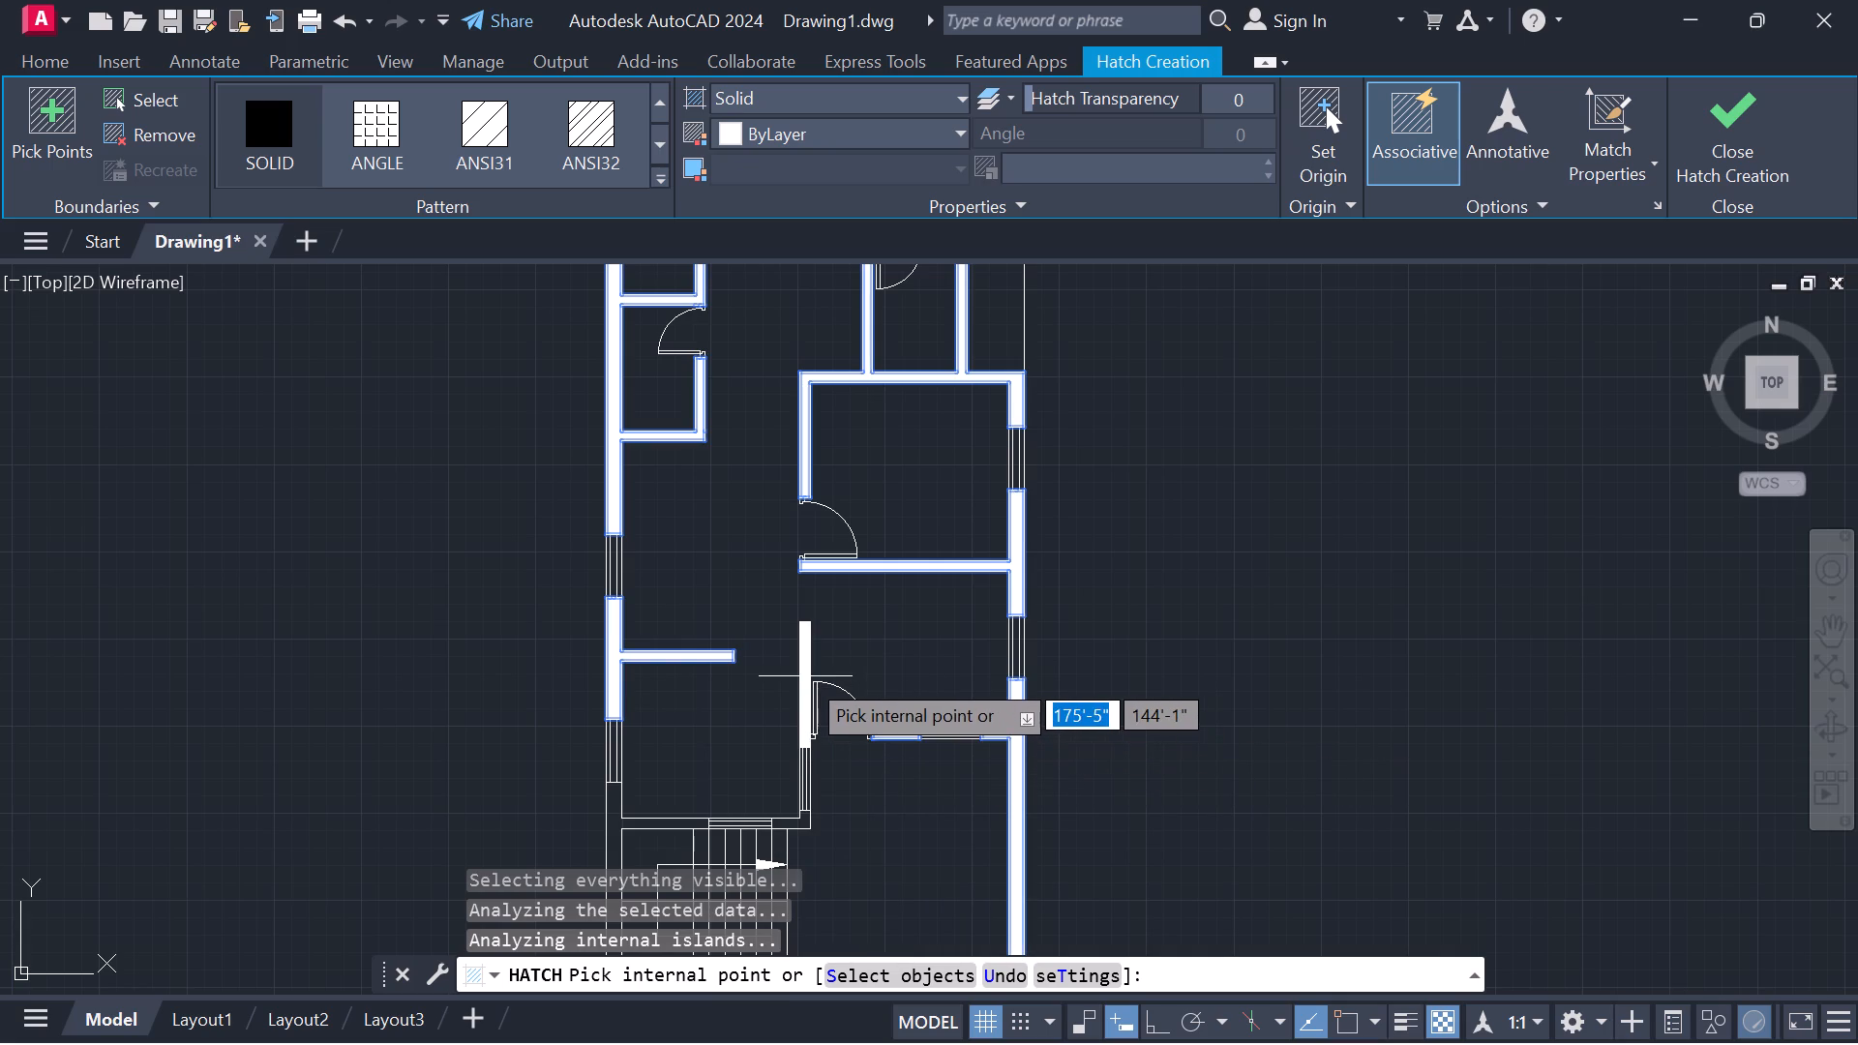
# Fill the lower central partition and the wall pieces above and around the staircase, and finish the hatch.
pyautogui.click(805, 676)
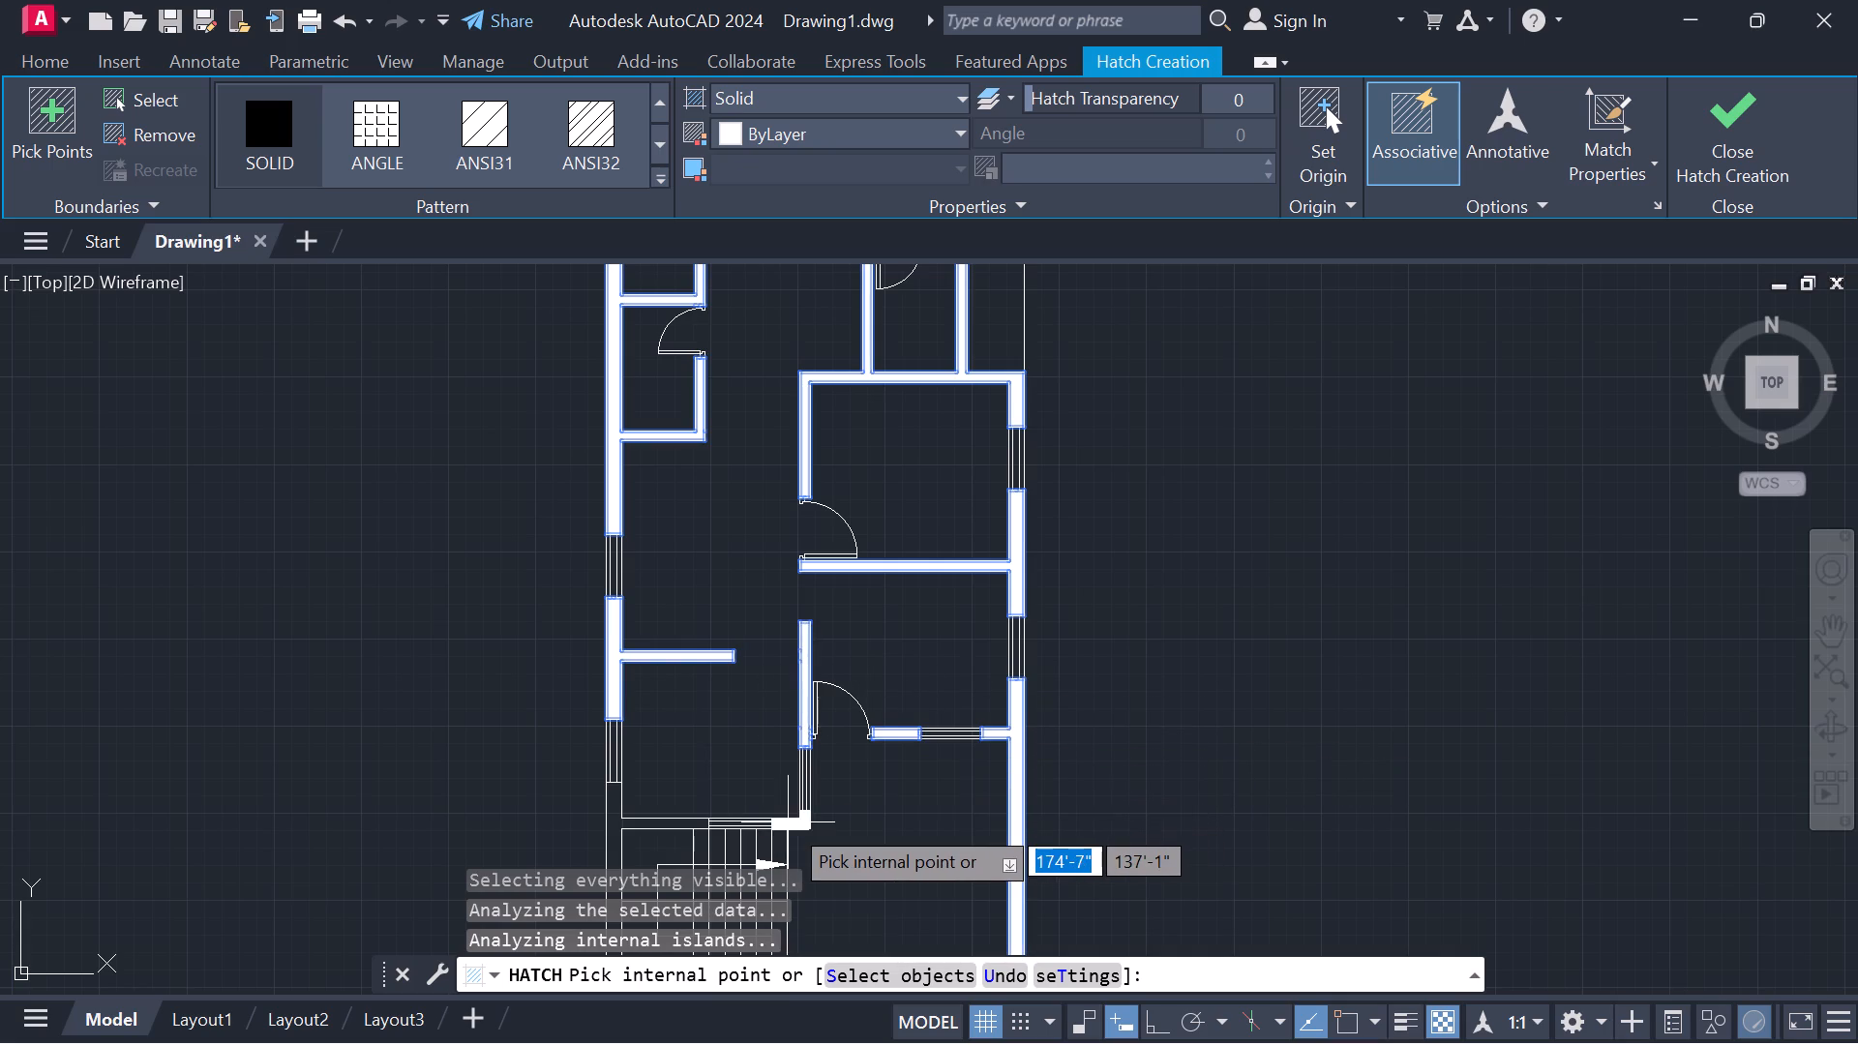
pyautogui.click(788, 822)
pyautogui.click(694, 826)
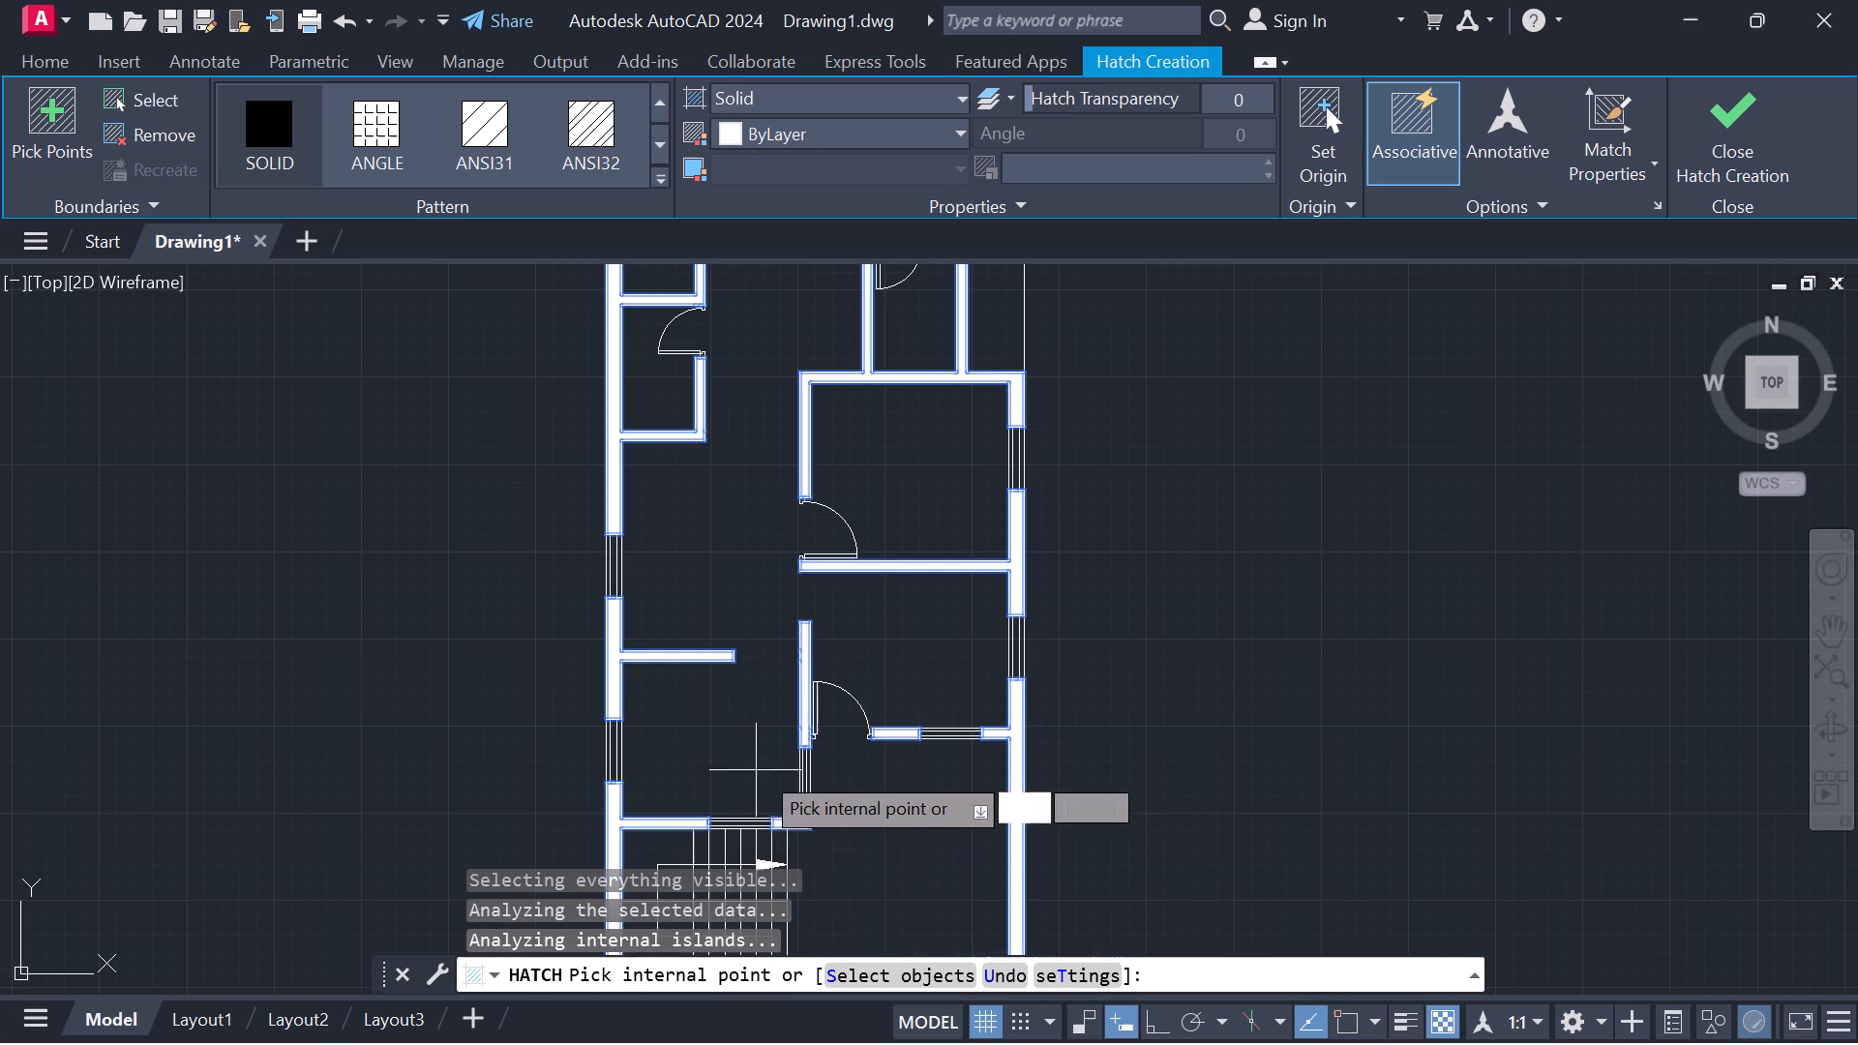
pyautogui.scroll(-2, 760, 768)
pyautogui.moveTo(853, 805); pyautogui.dragTo(855, 707, button='middle')
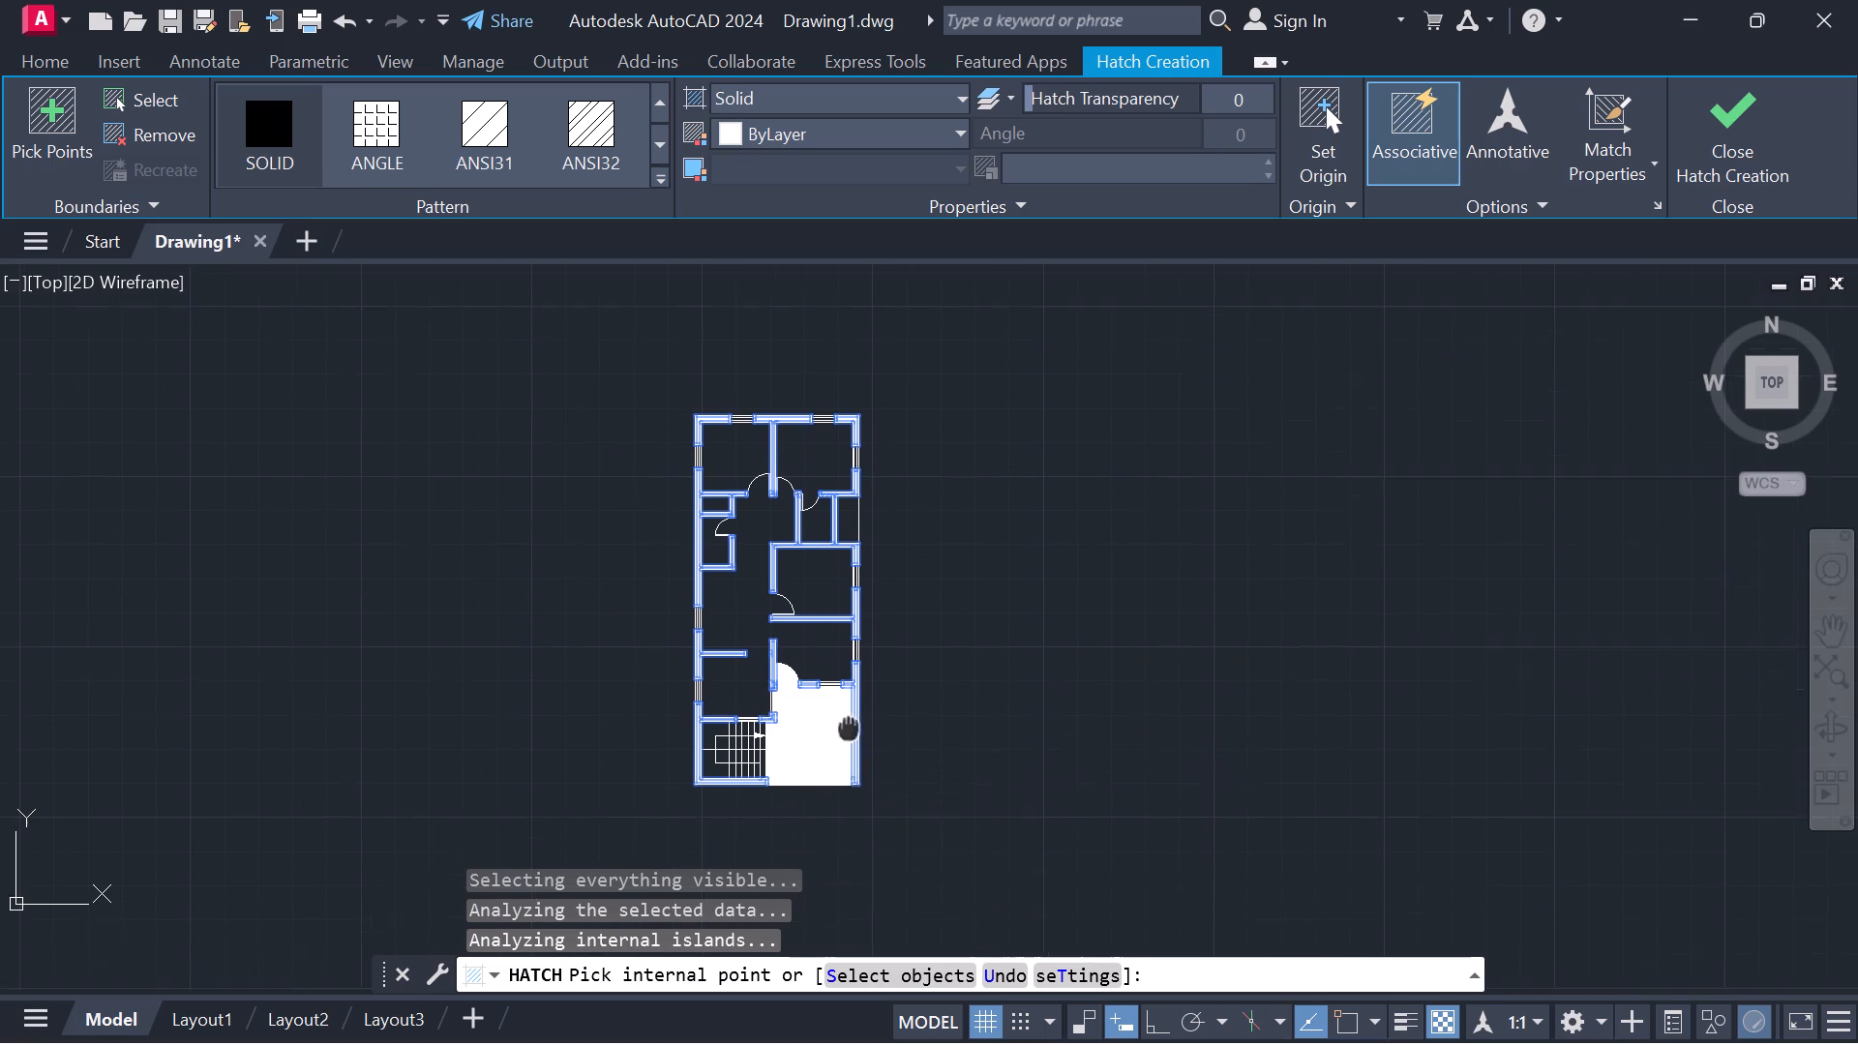
pyautogui.moveTo(855, 707); pyautogui.dragTo(873, 644, button='middle')
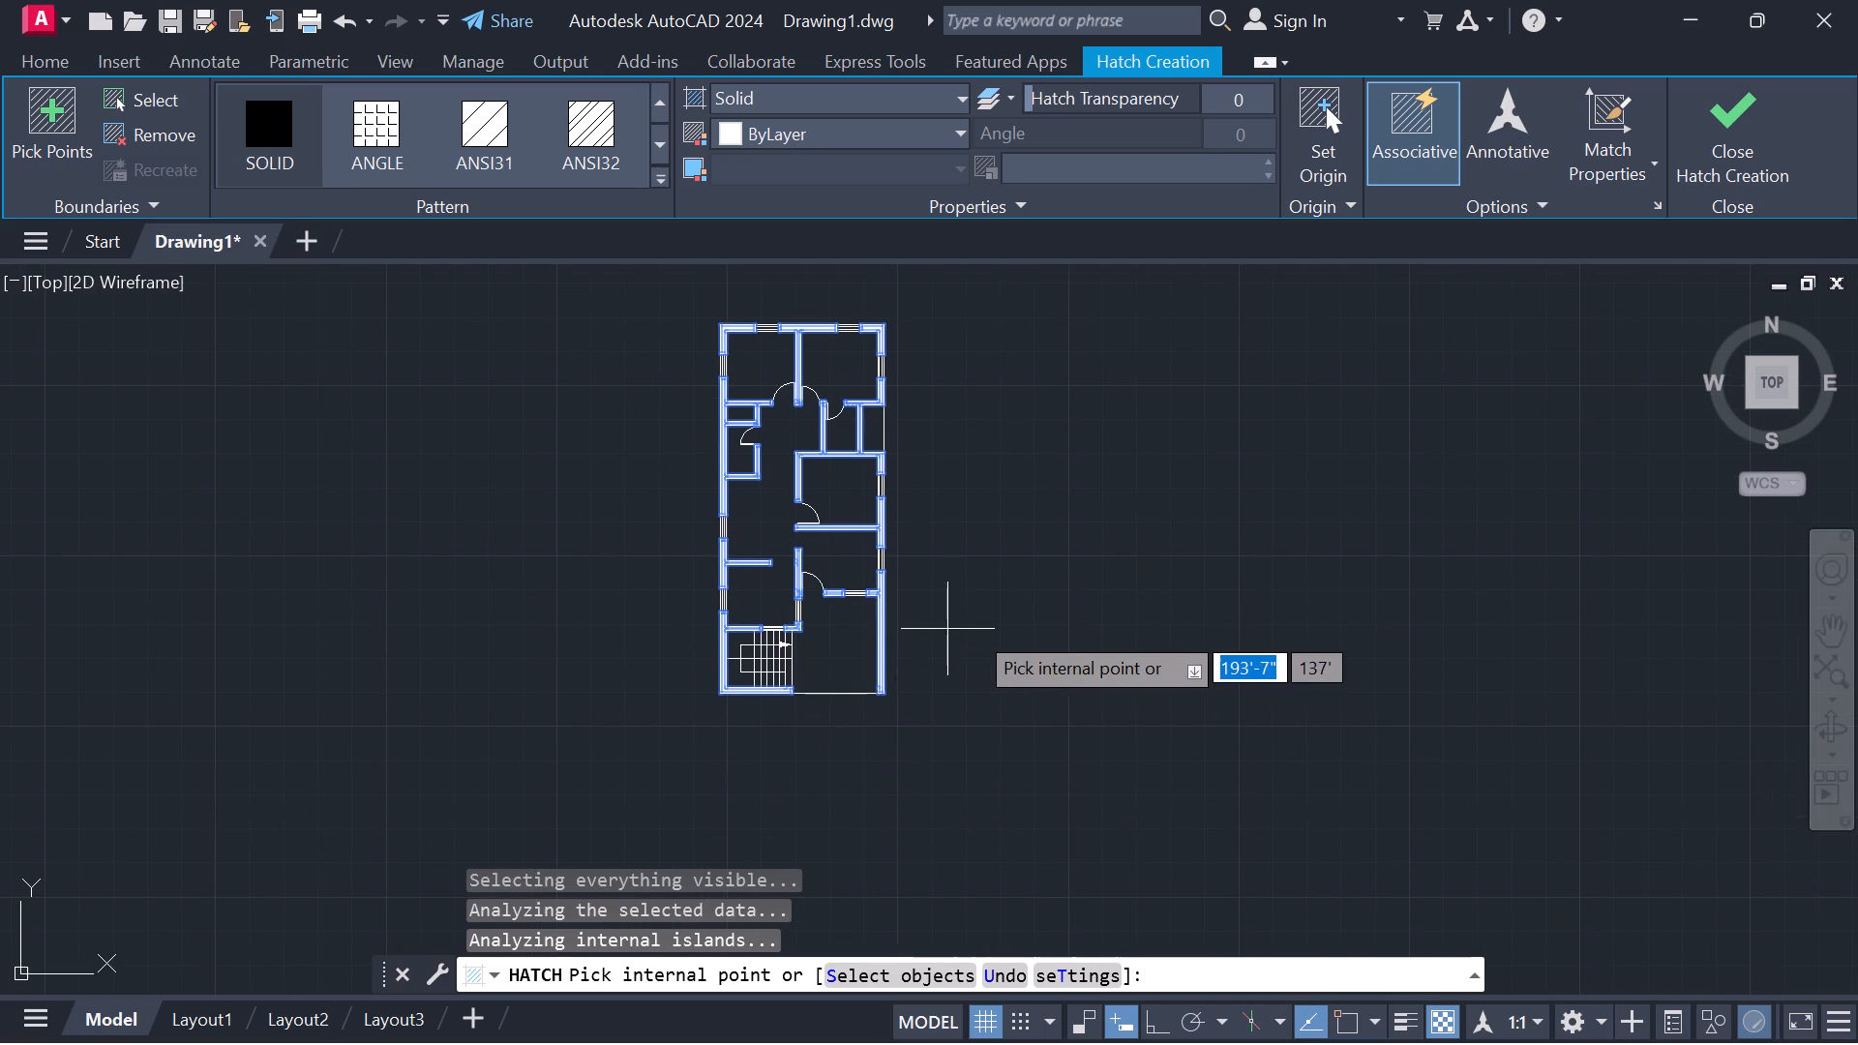
pyautogui.click(1737, 137)
# Set the color of the floor plan's solid wall hatch to Color 250 and finish editing the hatch.
pyautogui.scroll(3, 1217, 550)
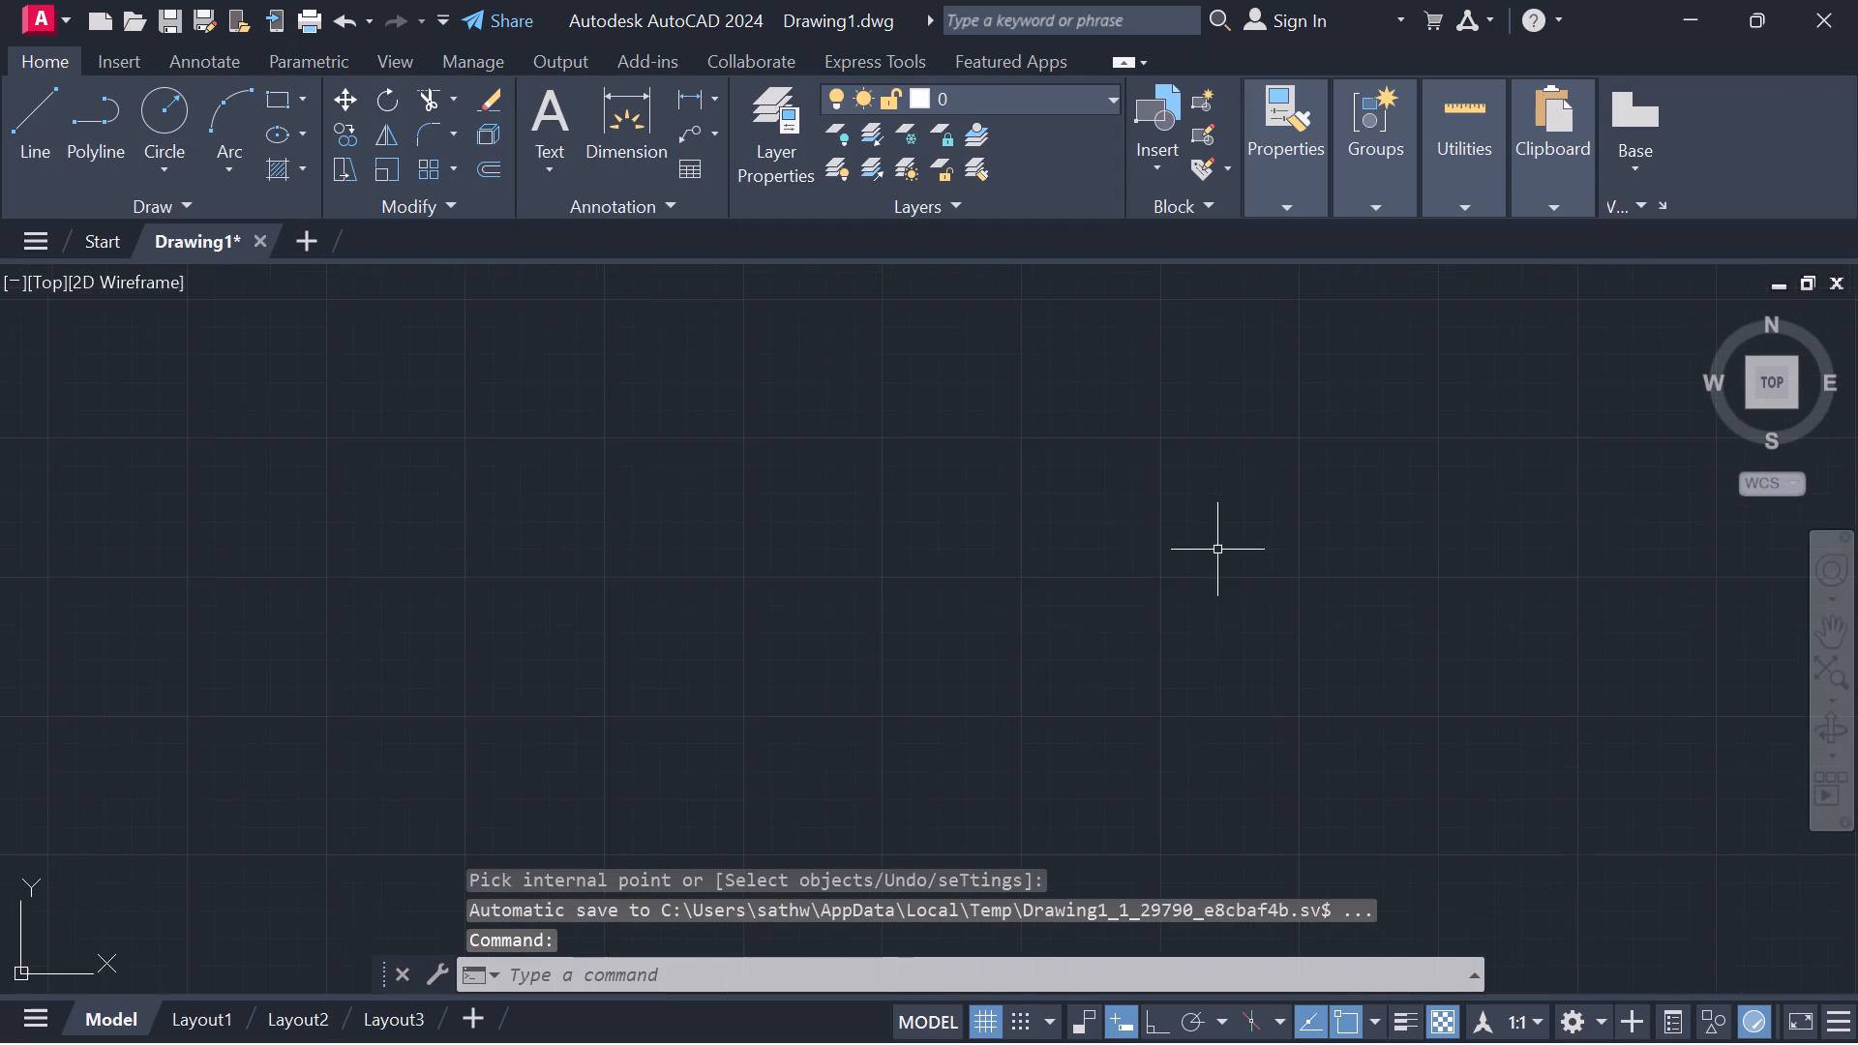
pyautogui.scroll(-2, 975, 601)
pyautogui.moveTo(805, 629); pyautogui.dragTo(1437, 610, button='middle')
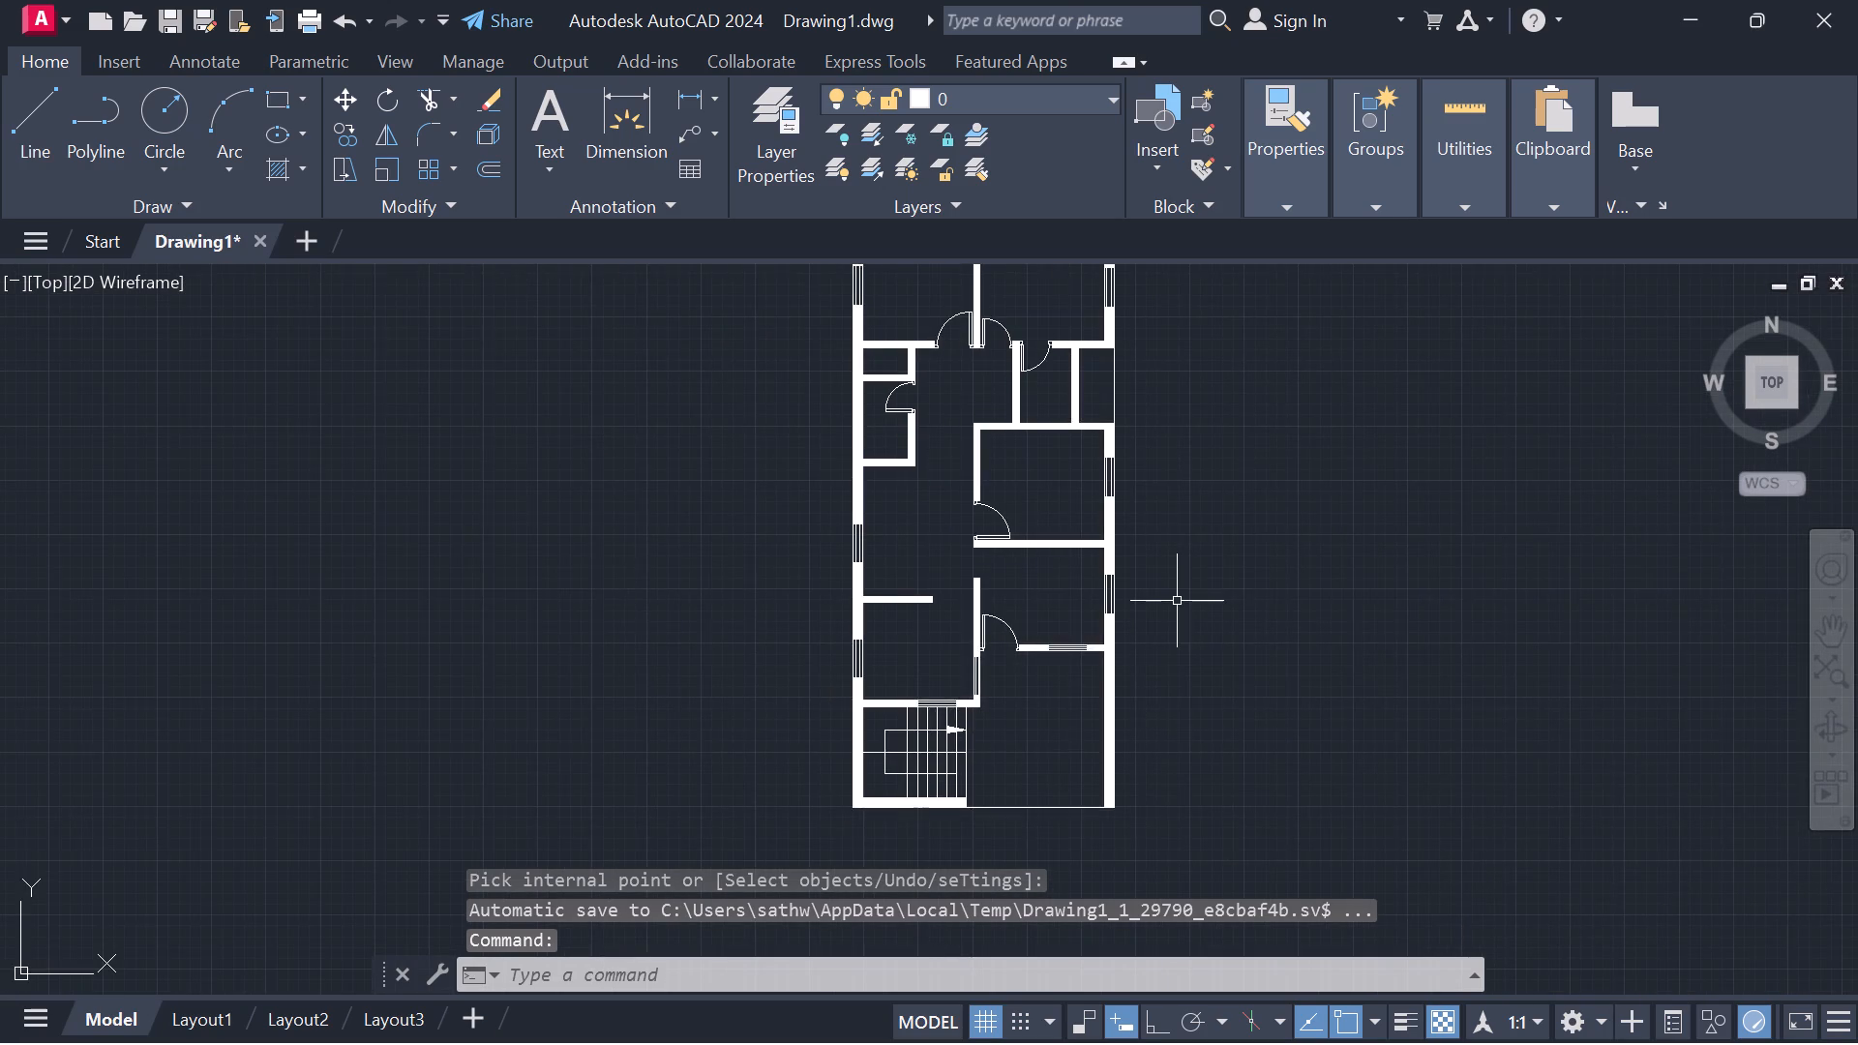
pyautogui.scroll(2, 1177, 601)
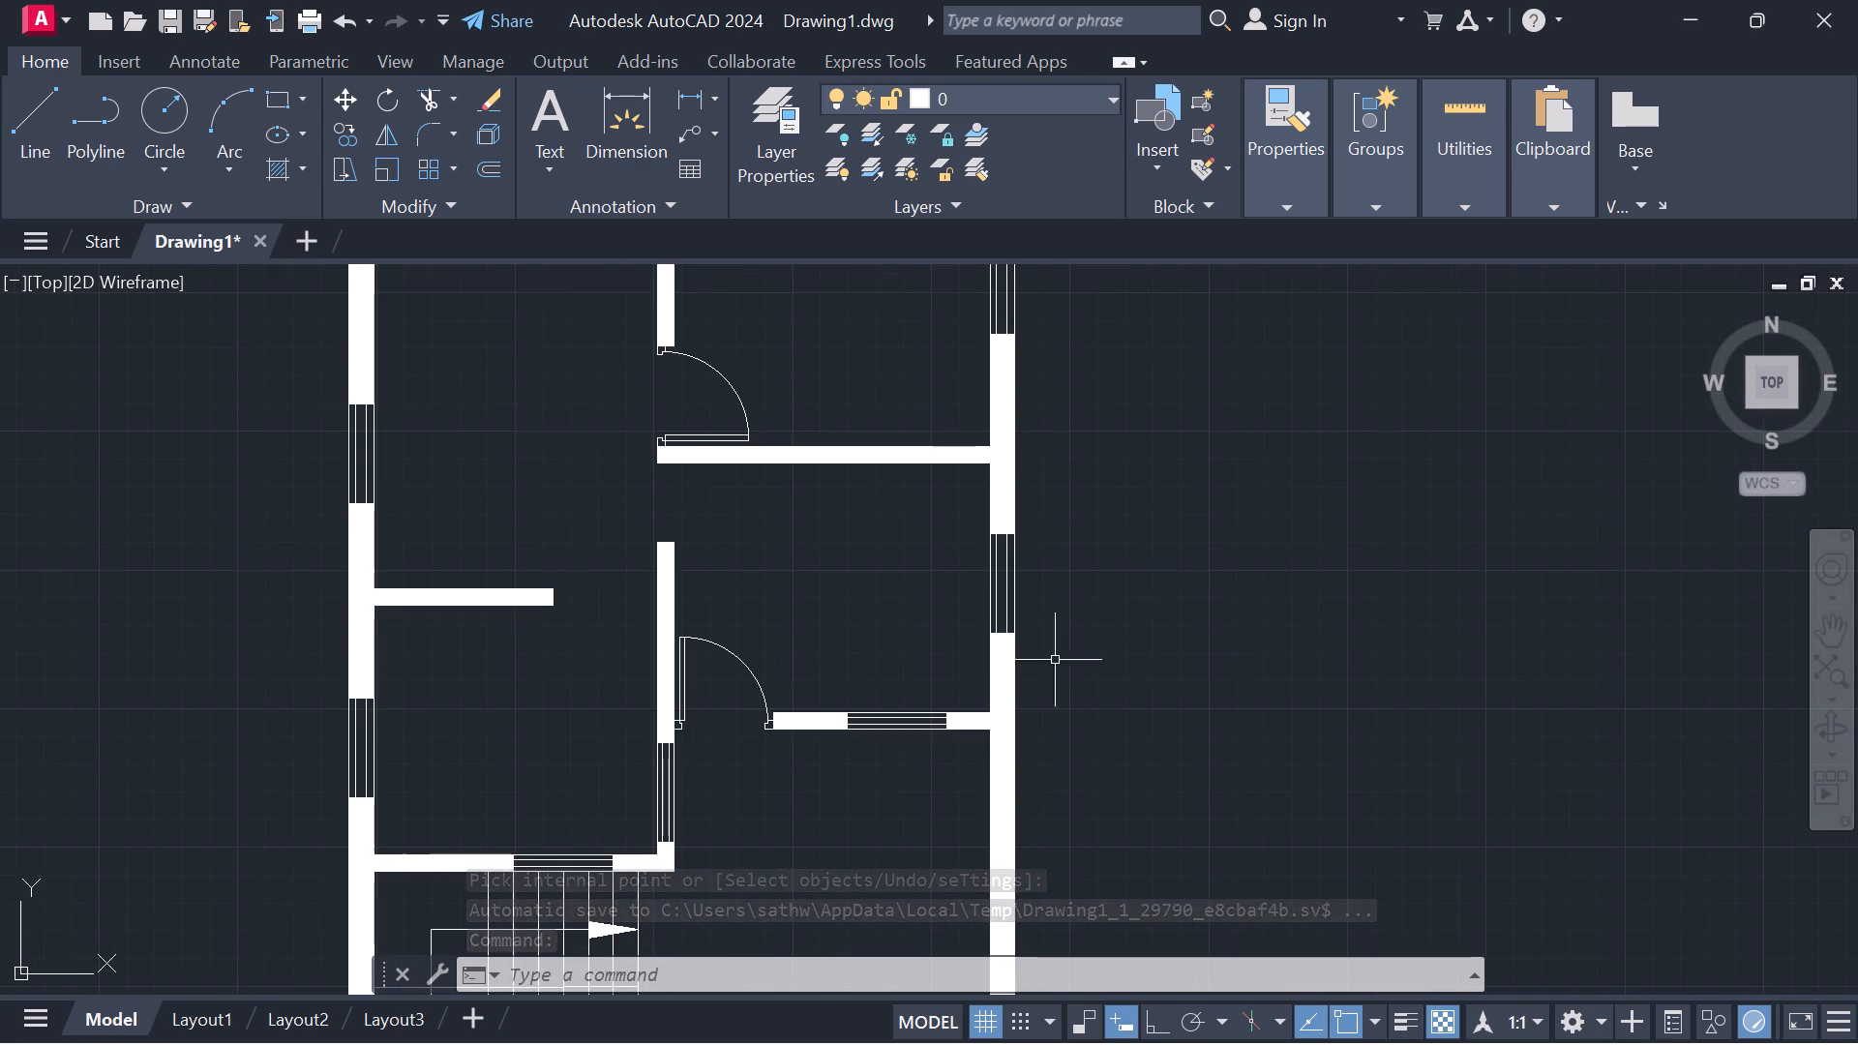
pyautogui.click(1003, 684)
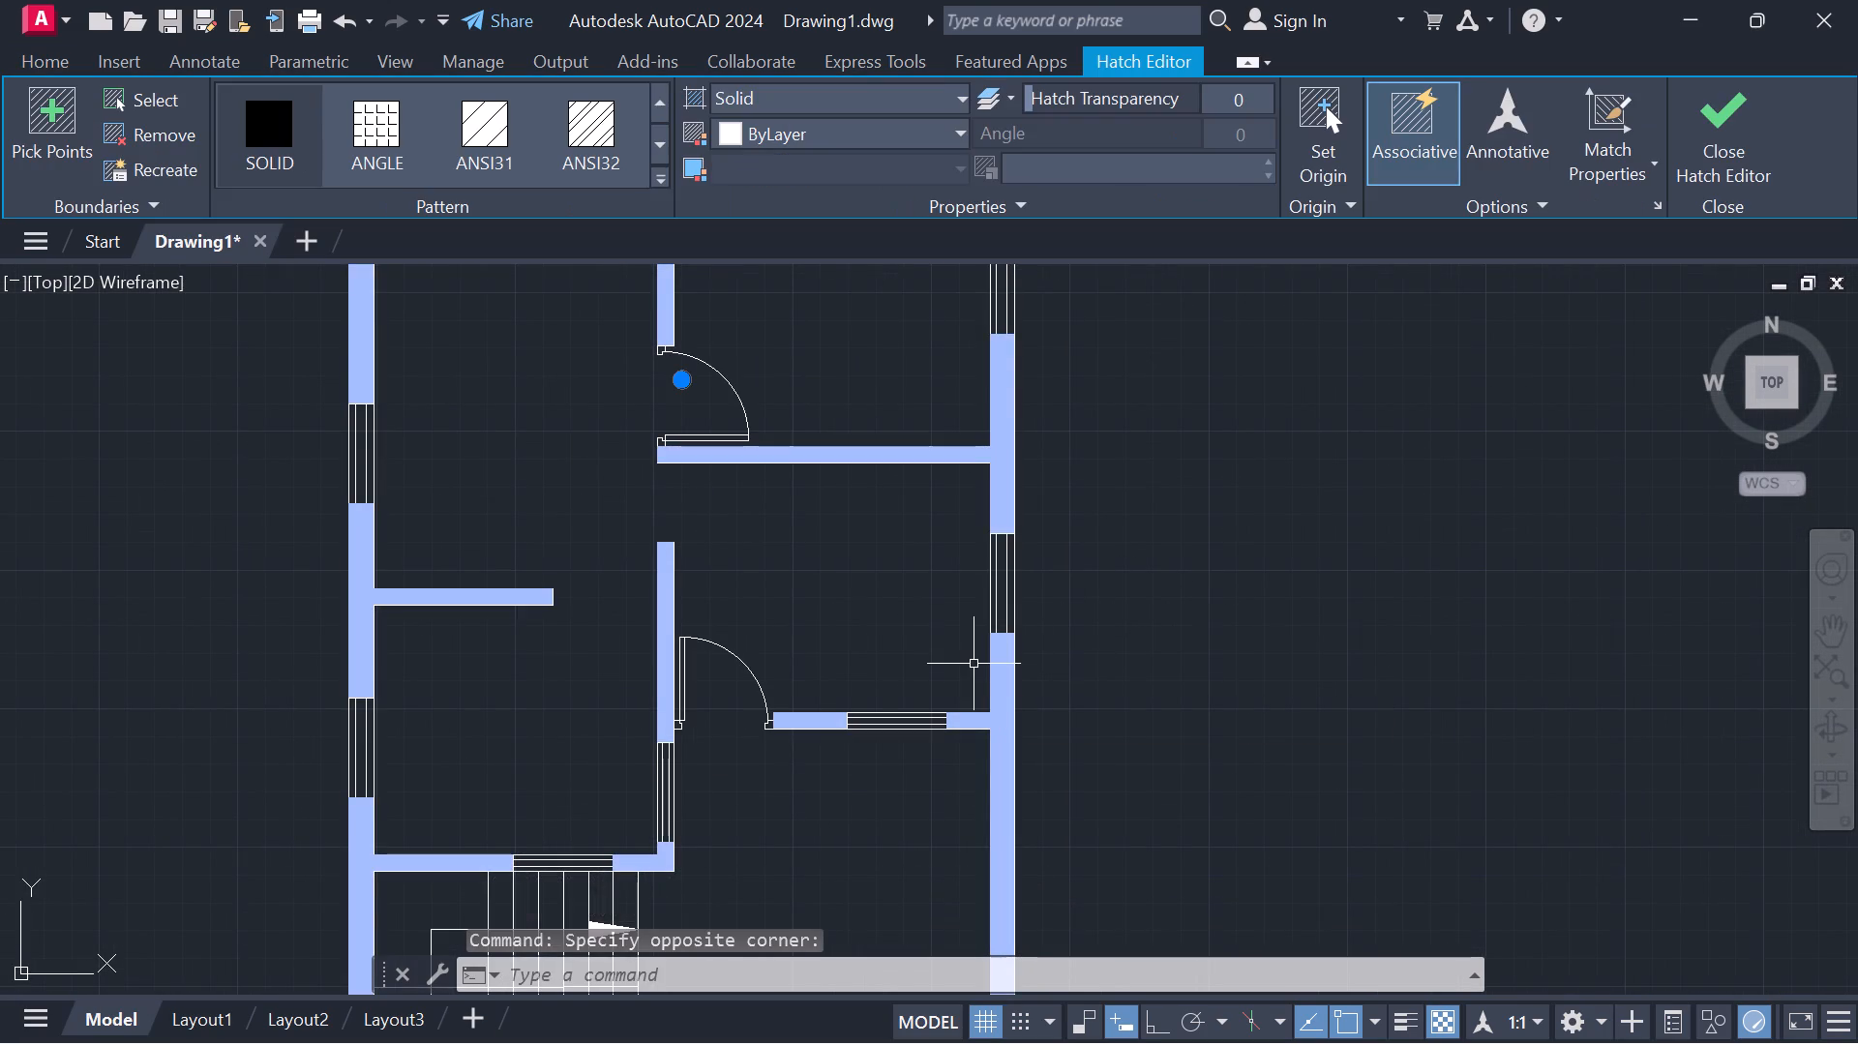
pyautogui.click(281, 138)
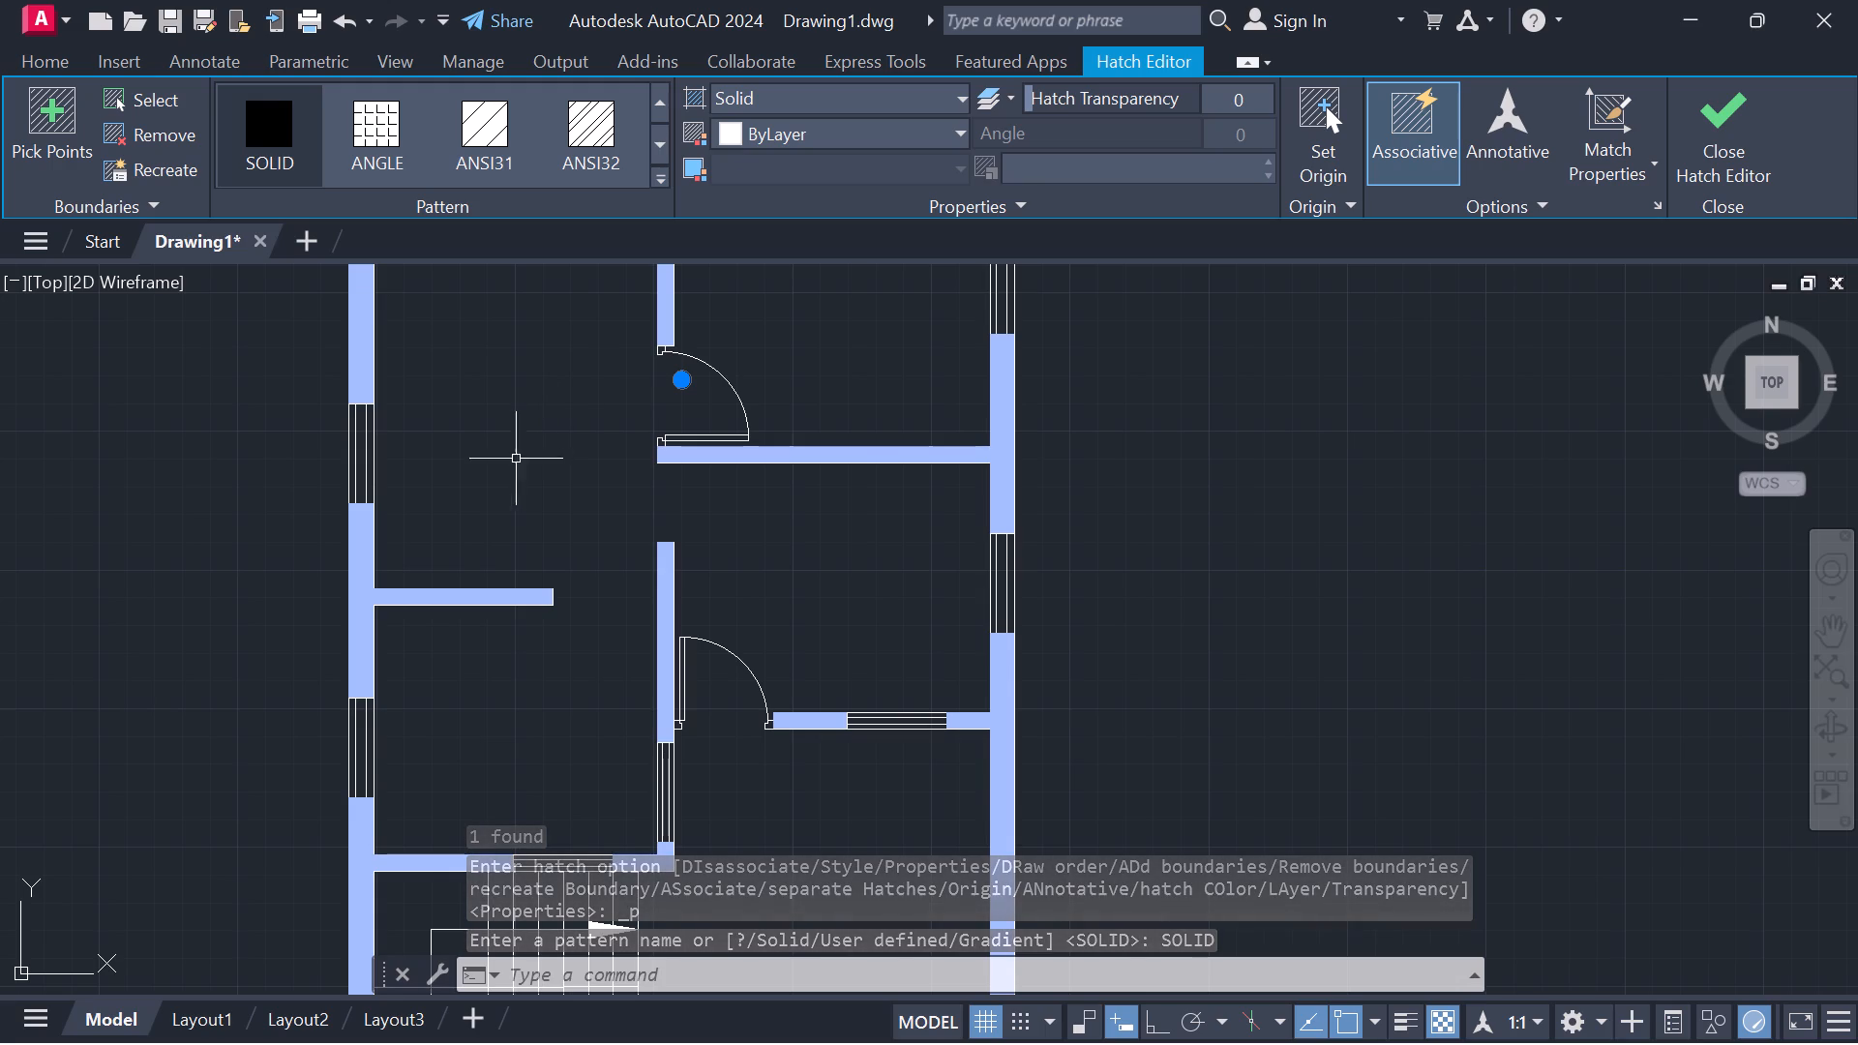
pyautogui.doubleClick(1008, 803)
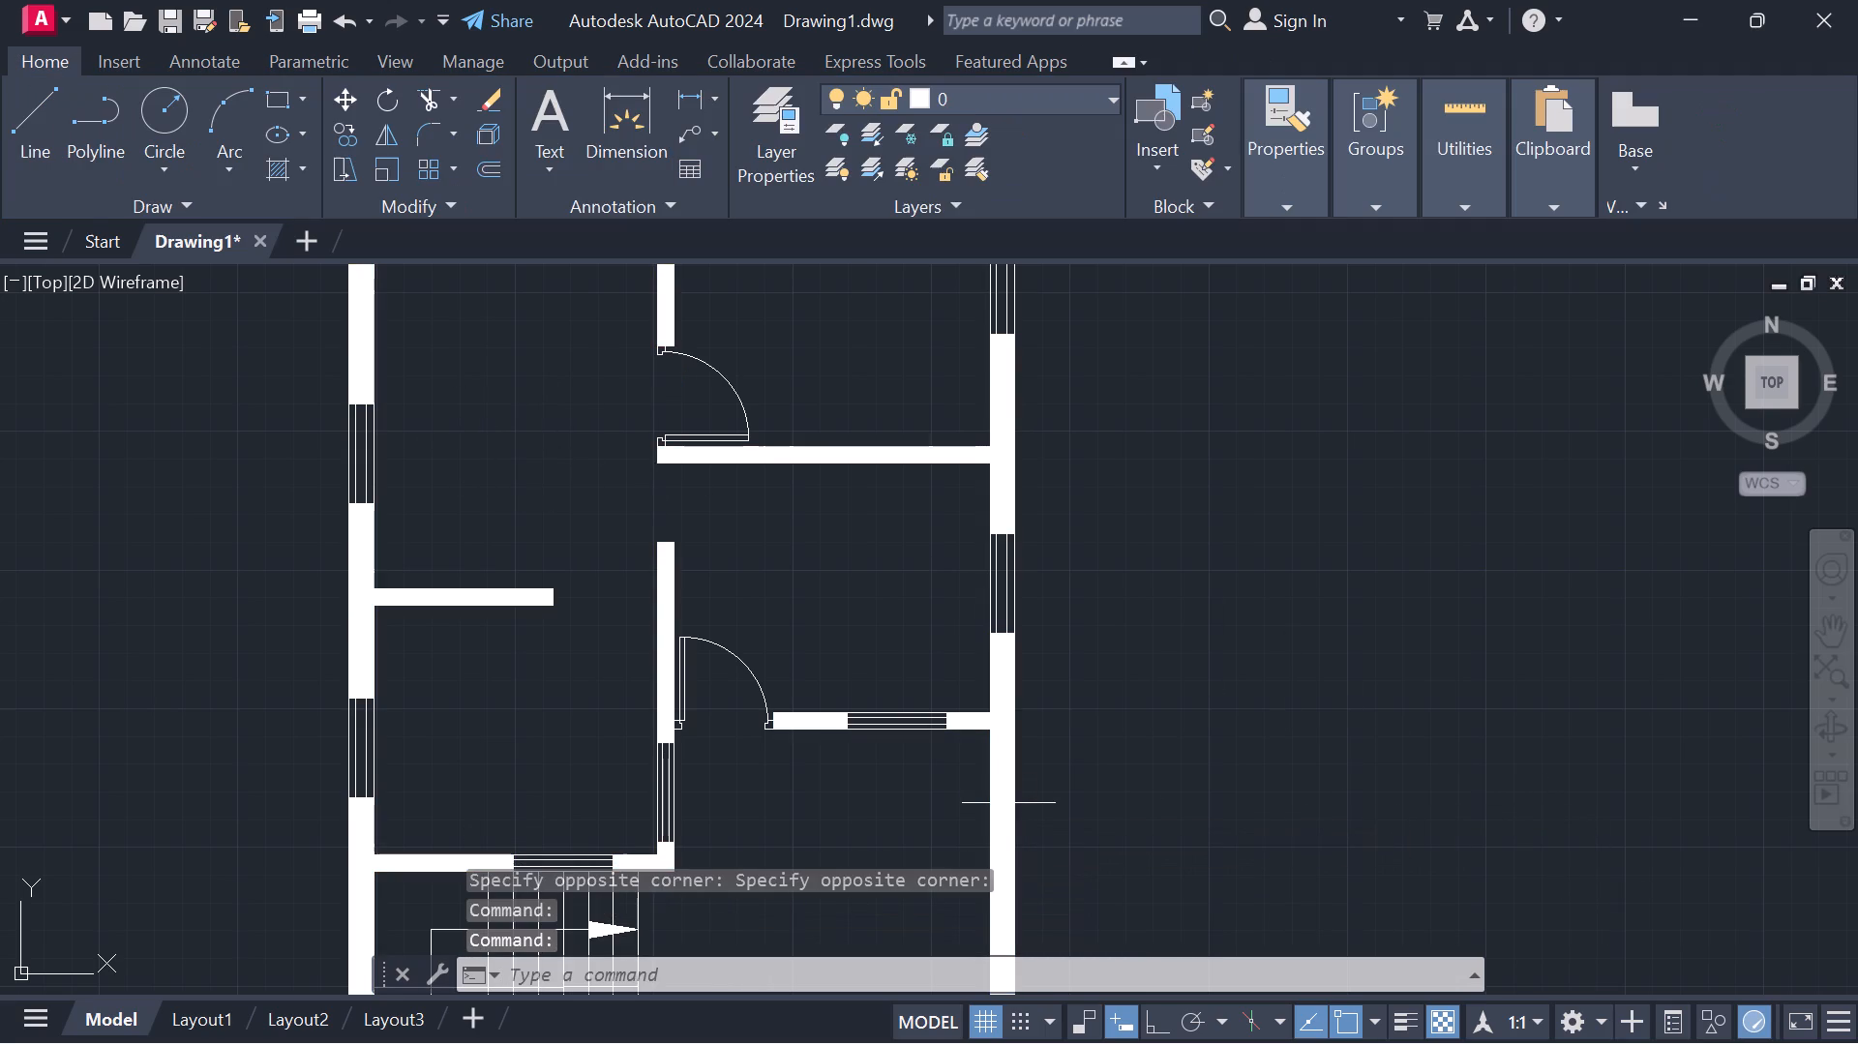
pyautogui.doubleClick(998, 786)
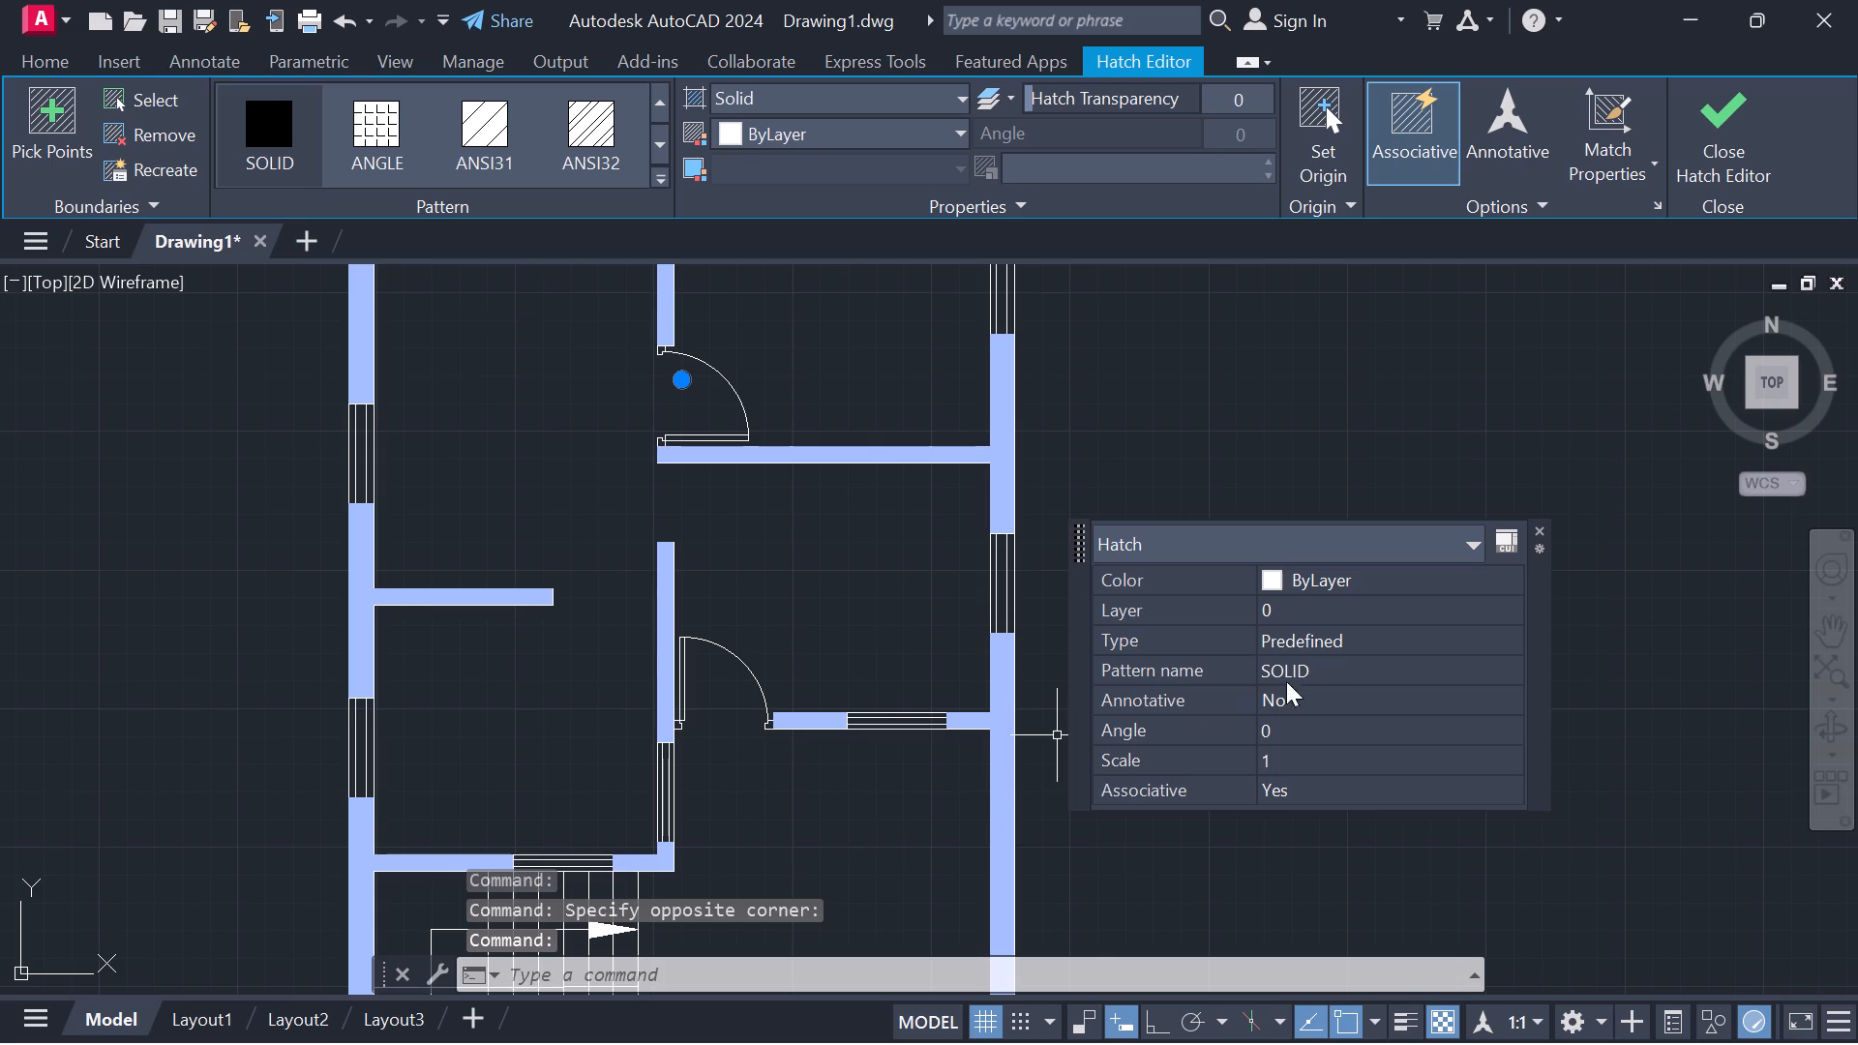
pyautogui.click(1399, 574)
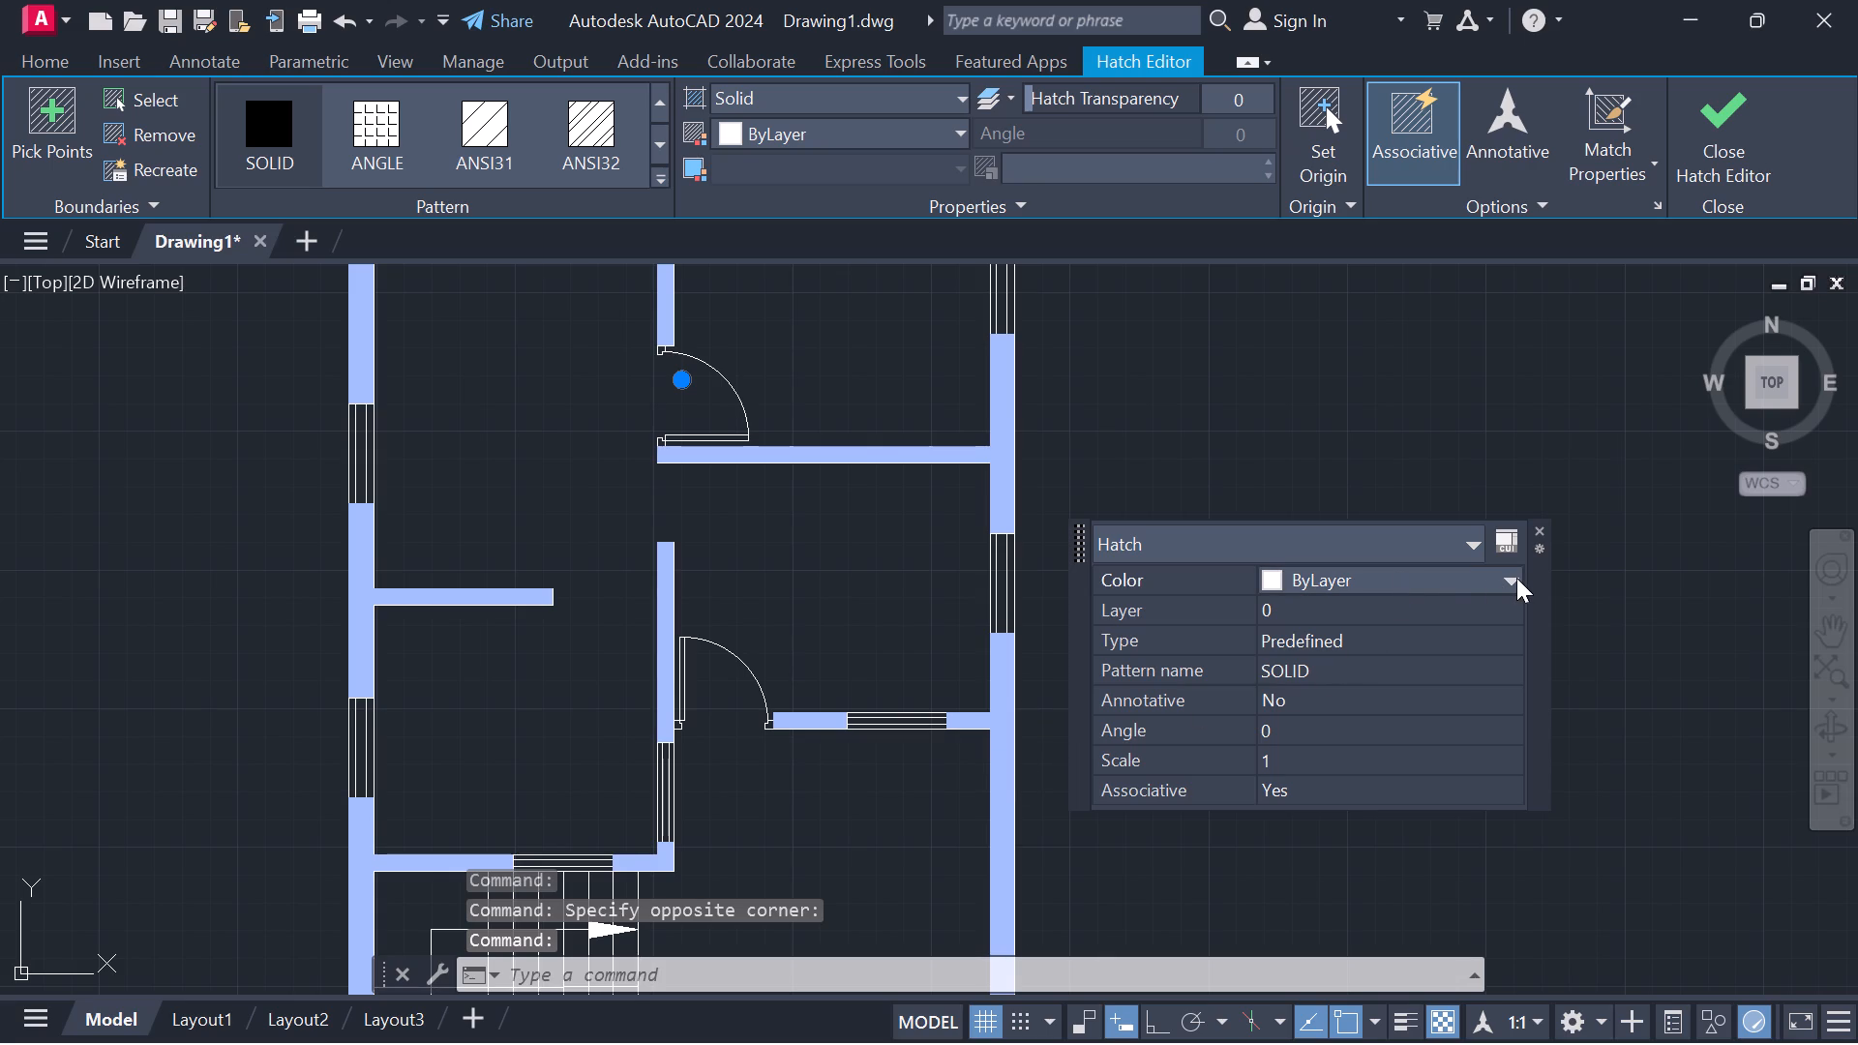
pyautogui.click(1508, 577)
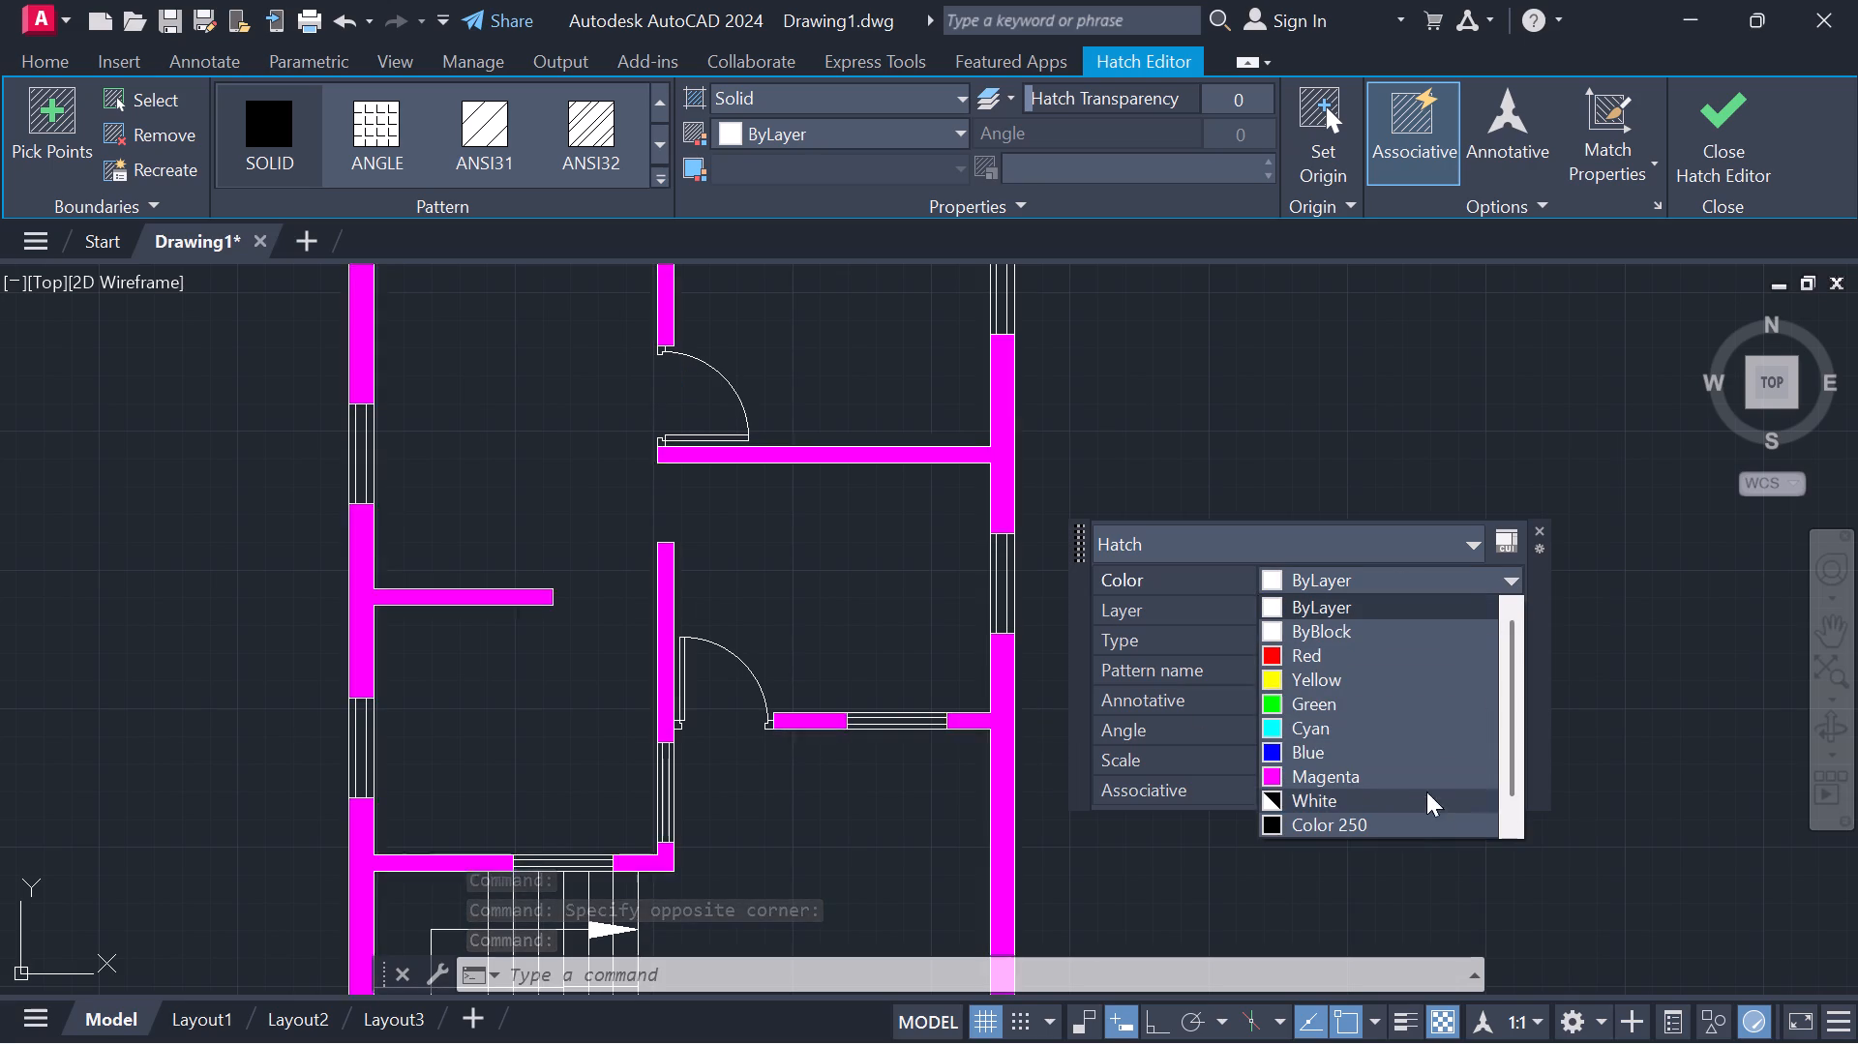
pyautogui.click(1404, 833)
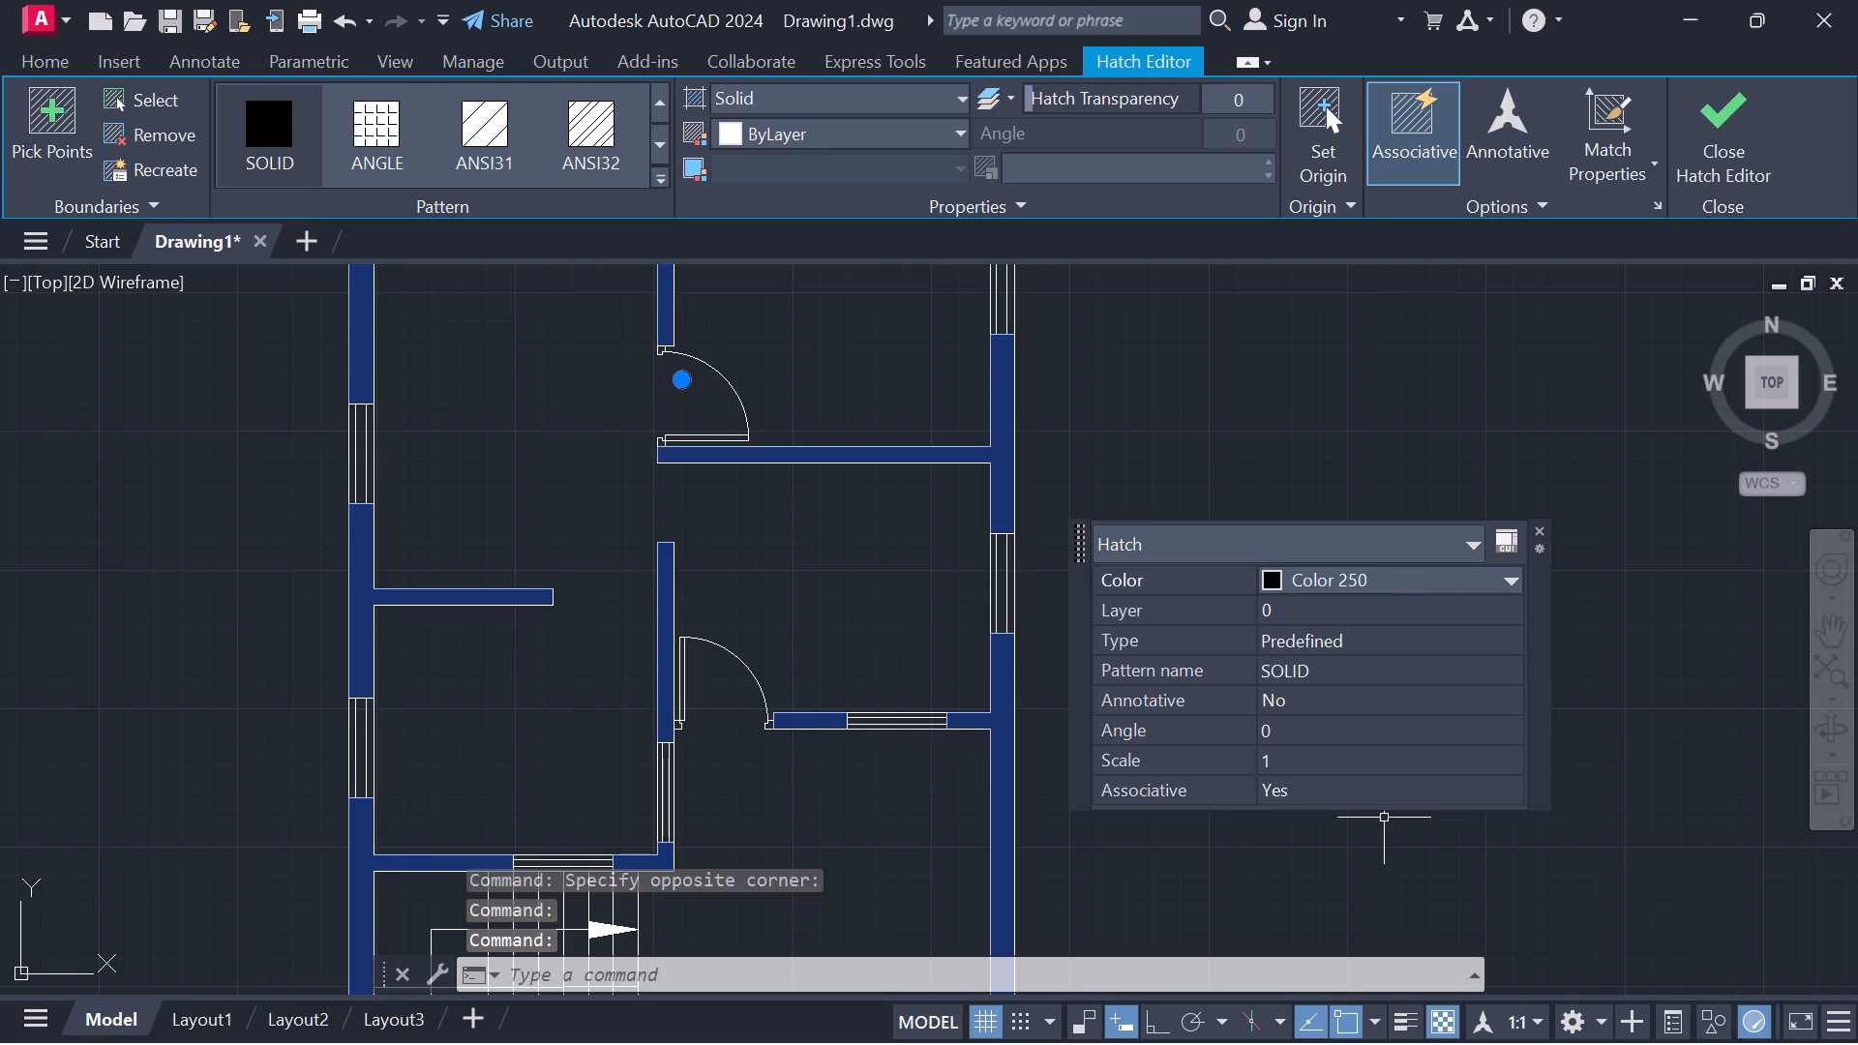
pyautogui.click(1540, 530)
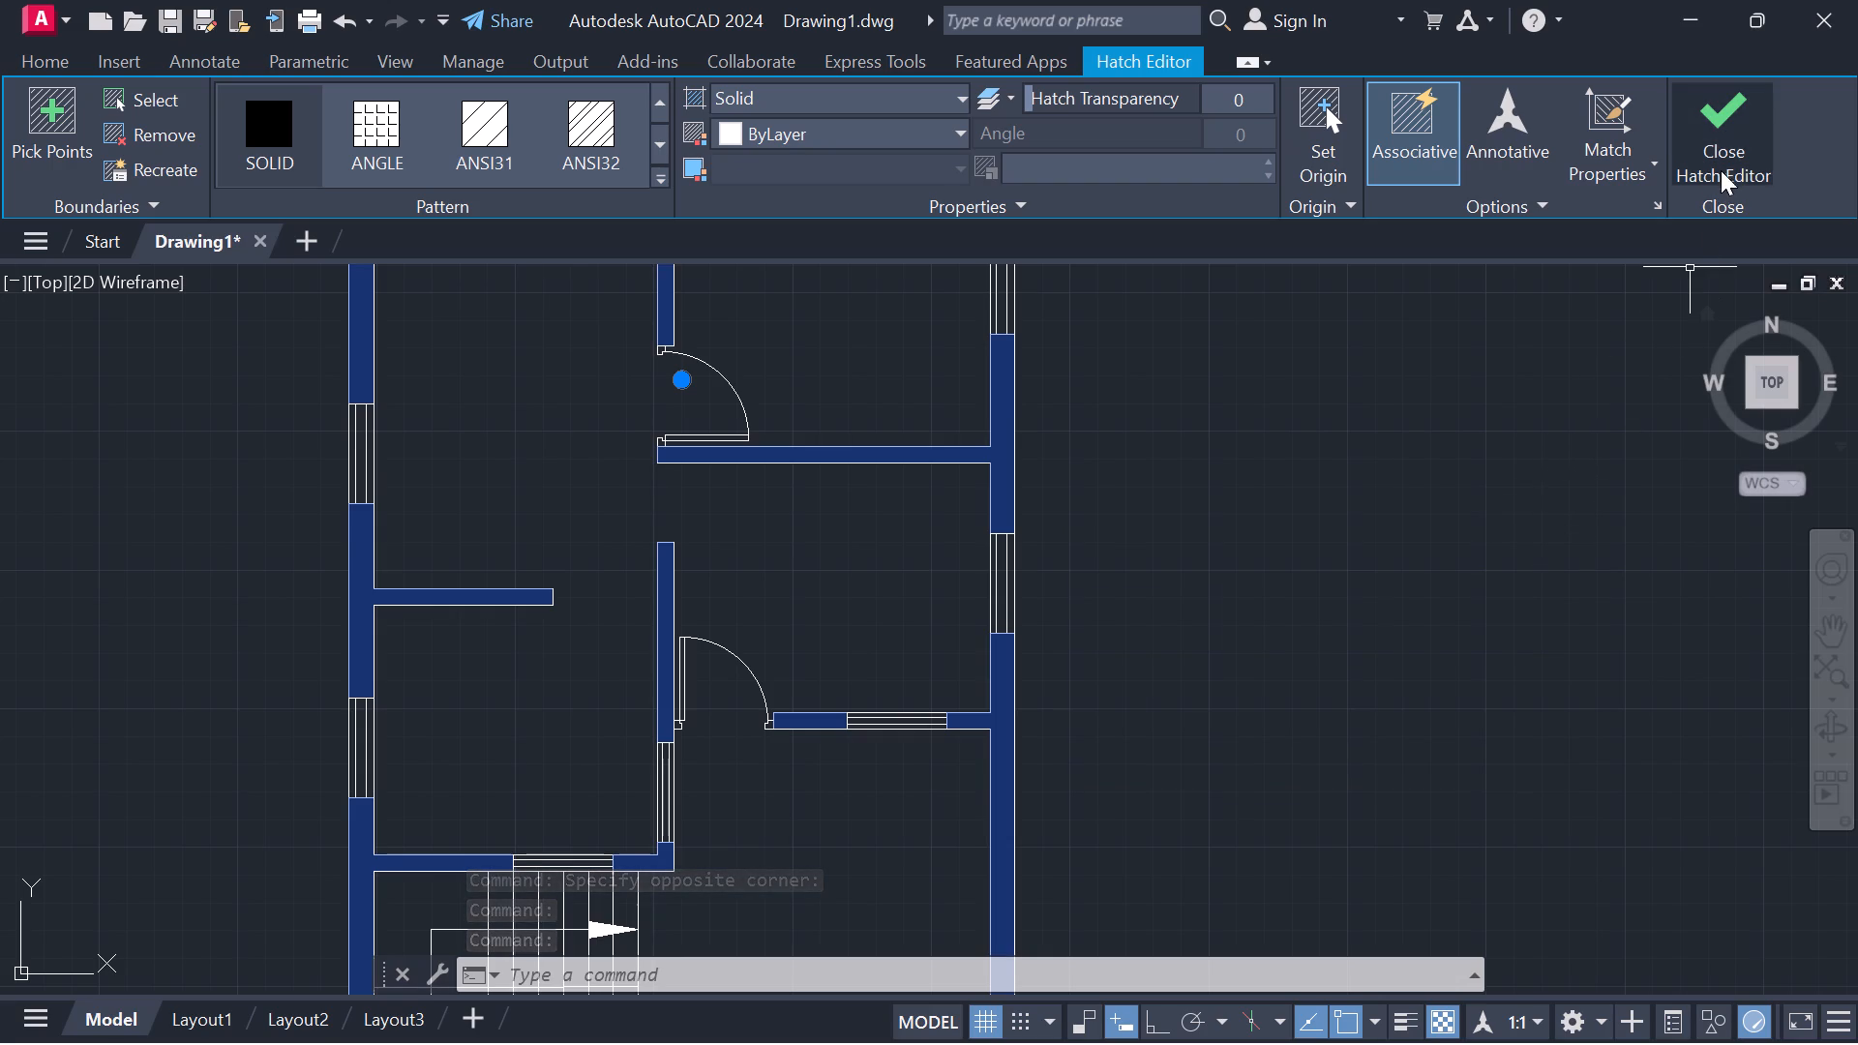
pyautogui.click(1722, 166)
pyautogui.scroll(-1, 1590, 336)
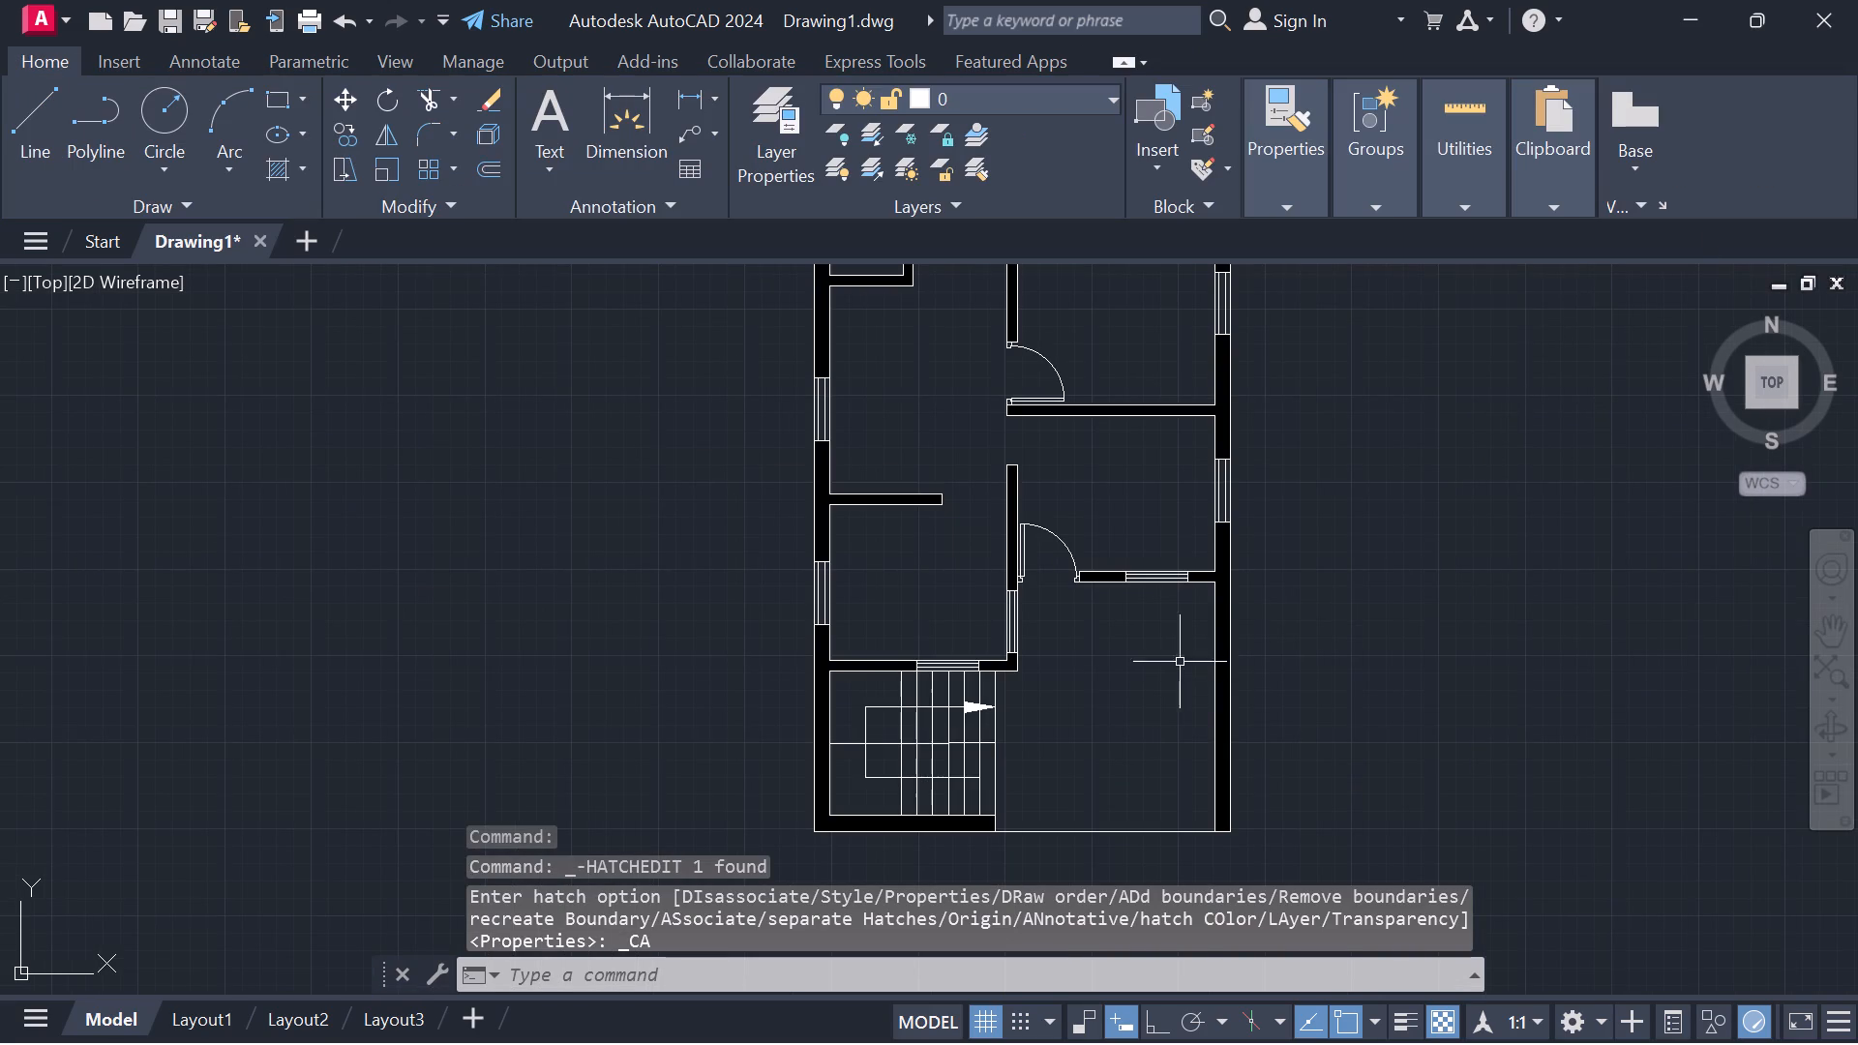
pyautogui.scroll(-1, 1313, 524)
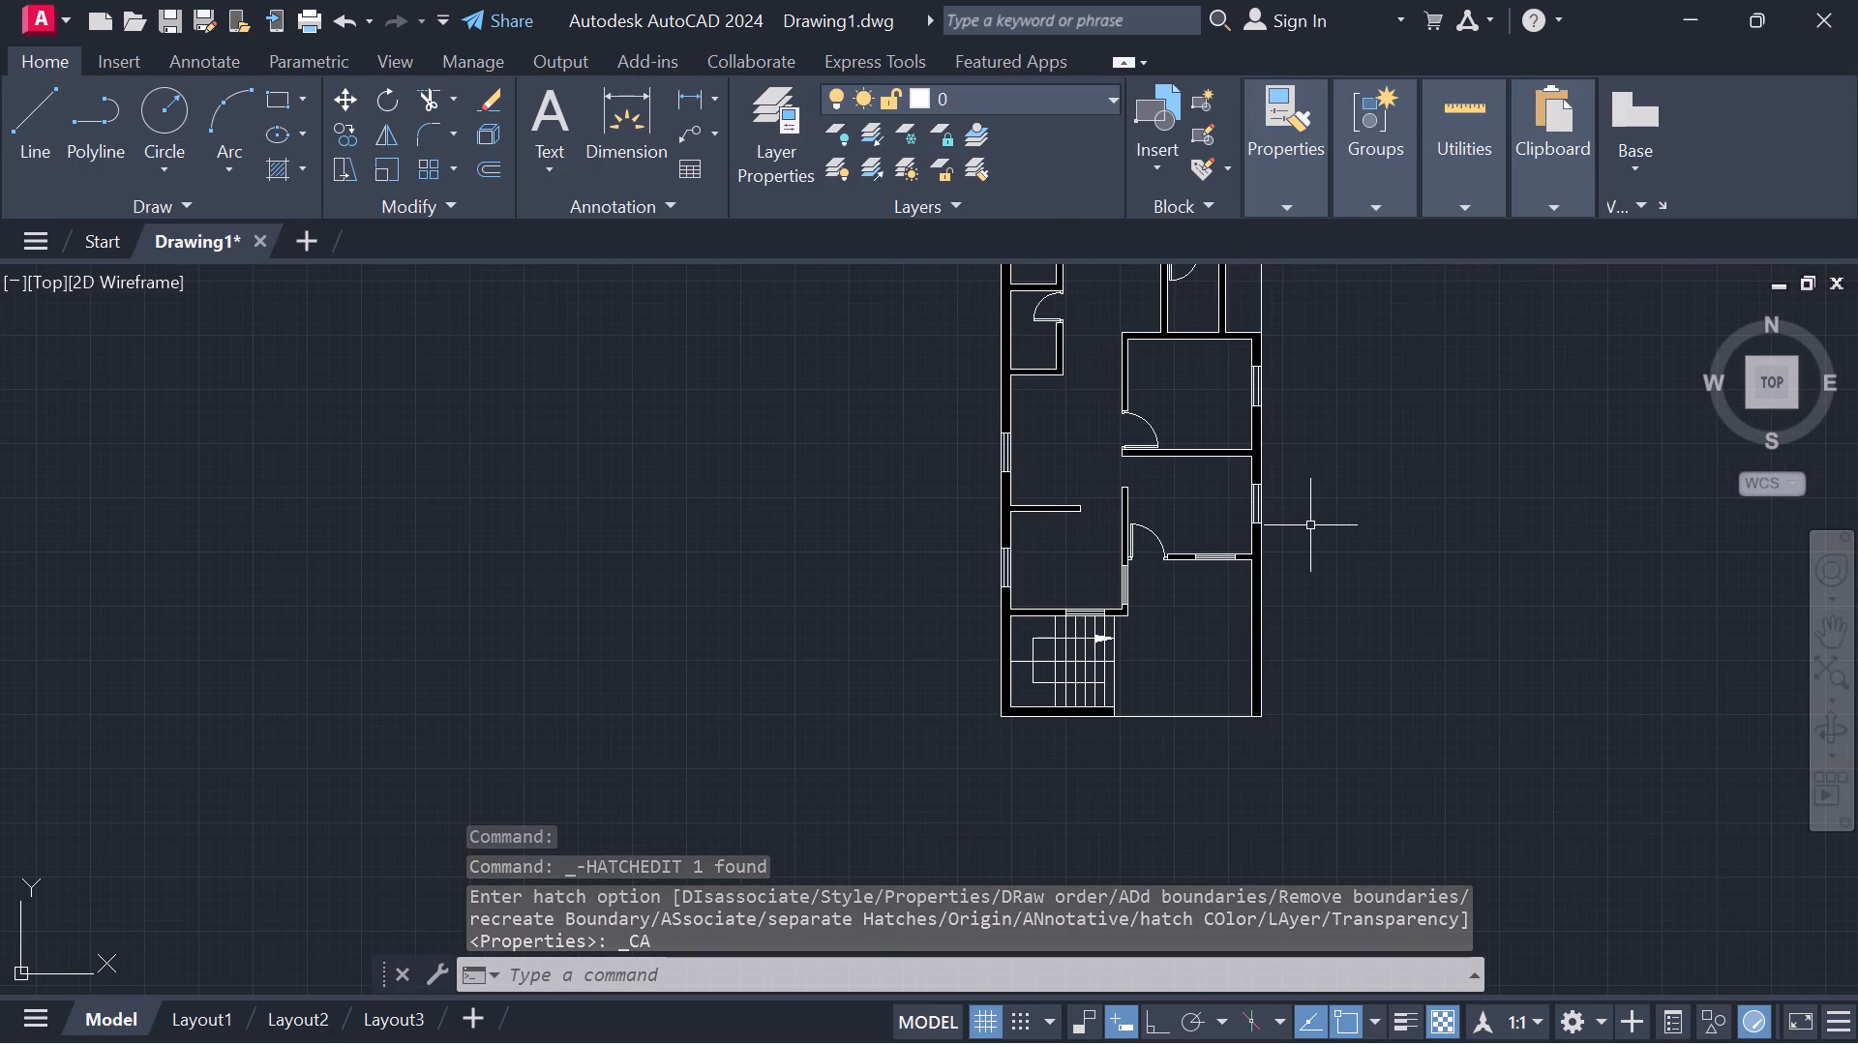
pyautogui.moveTo(1307, 531); pyautogui.dragTo(1041, 671, button='middle')
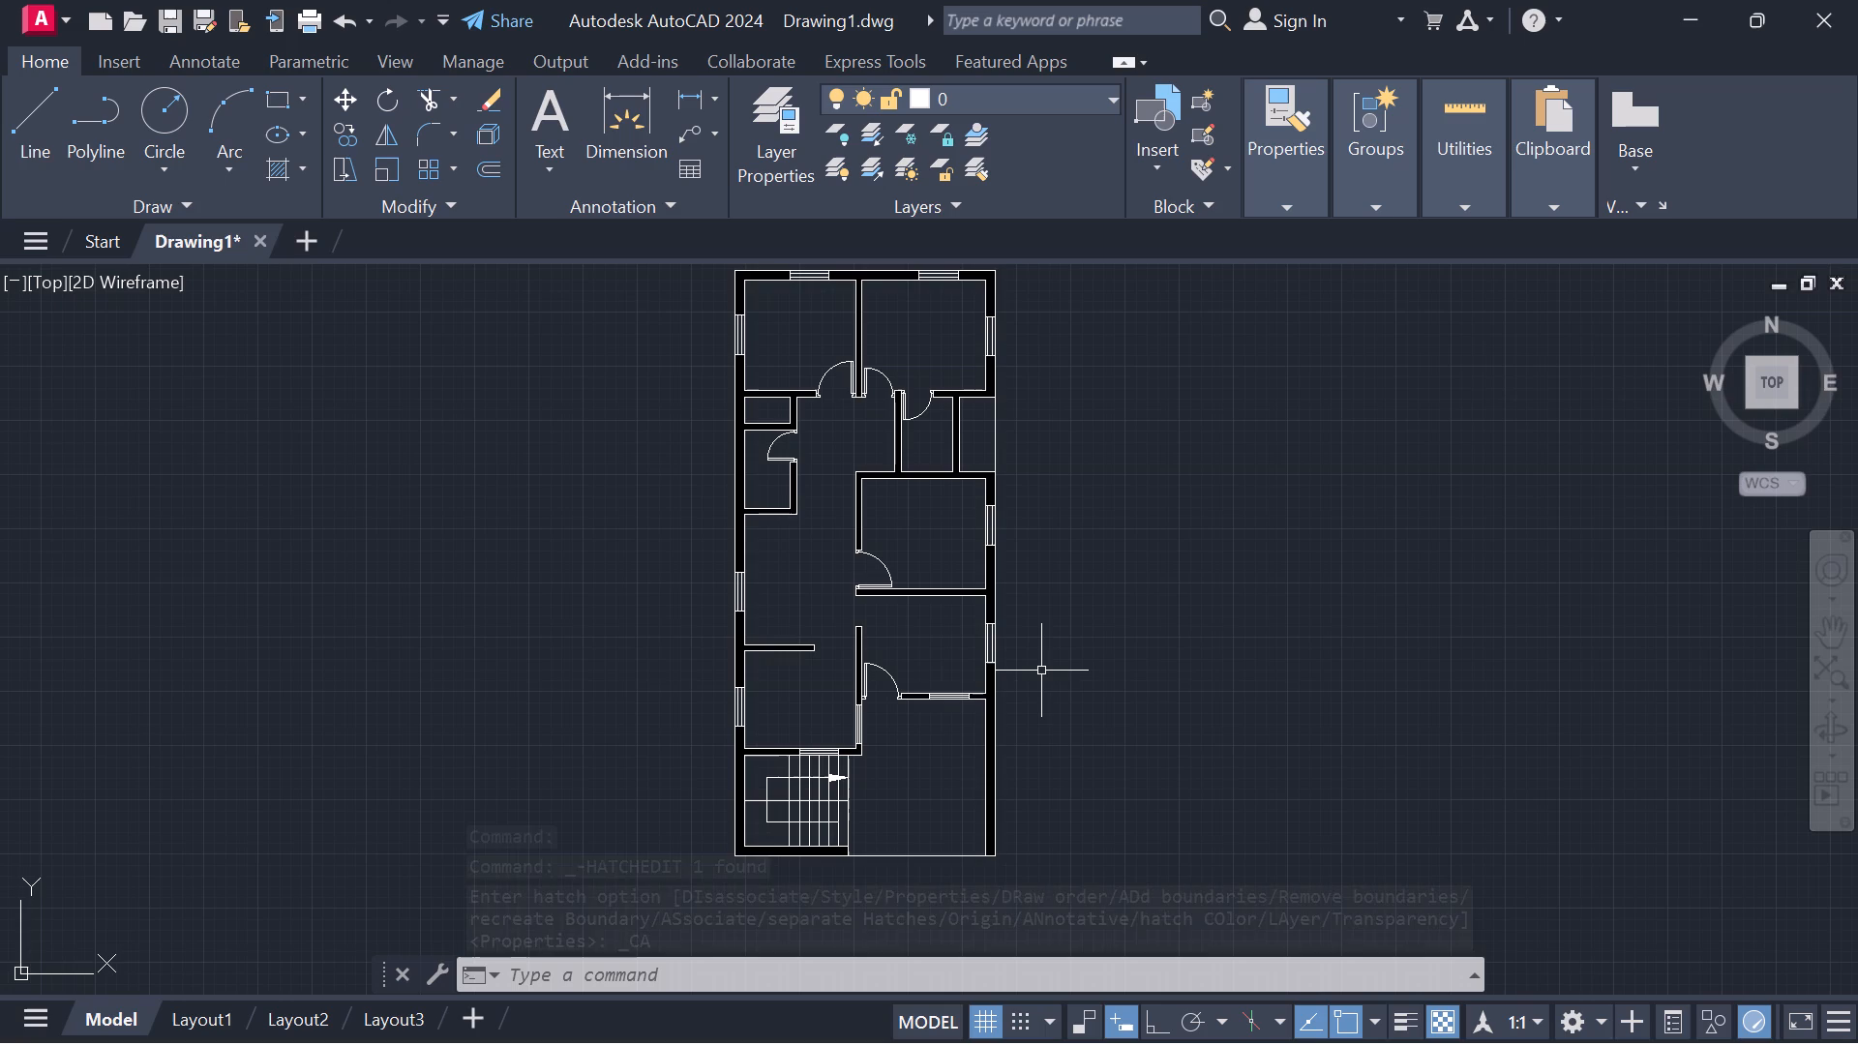
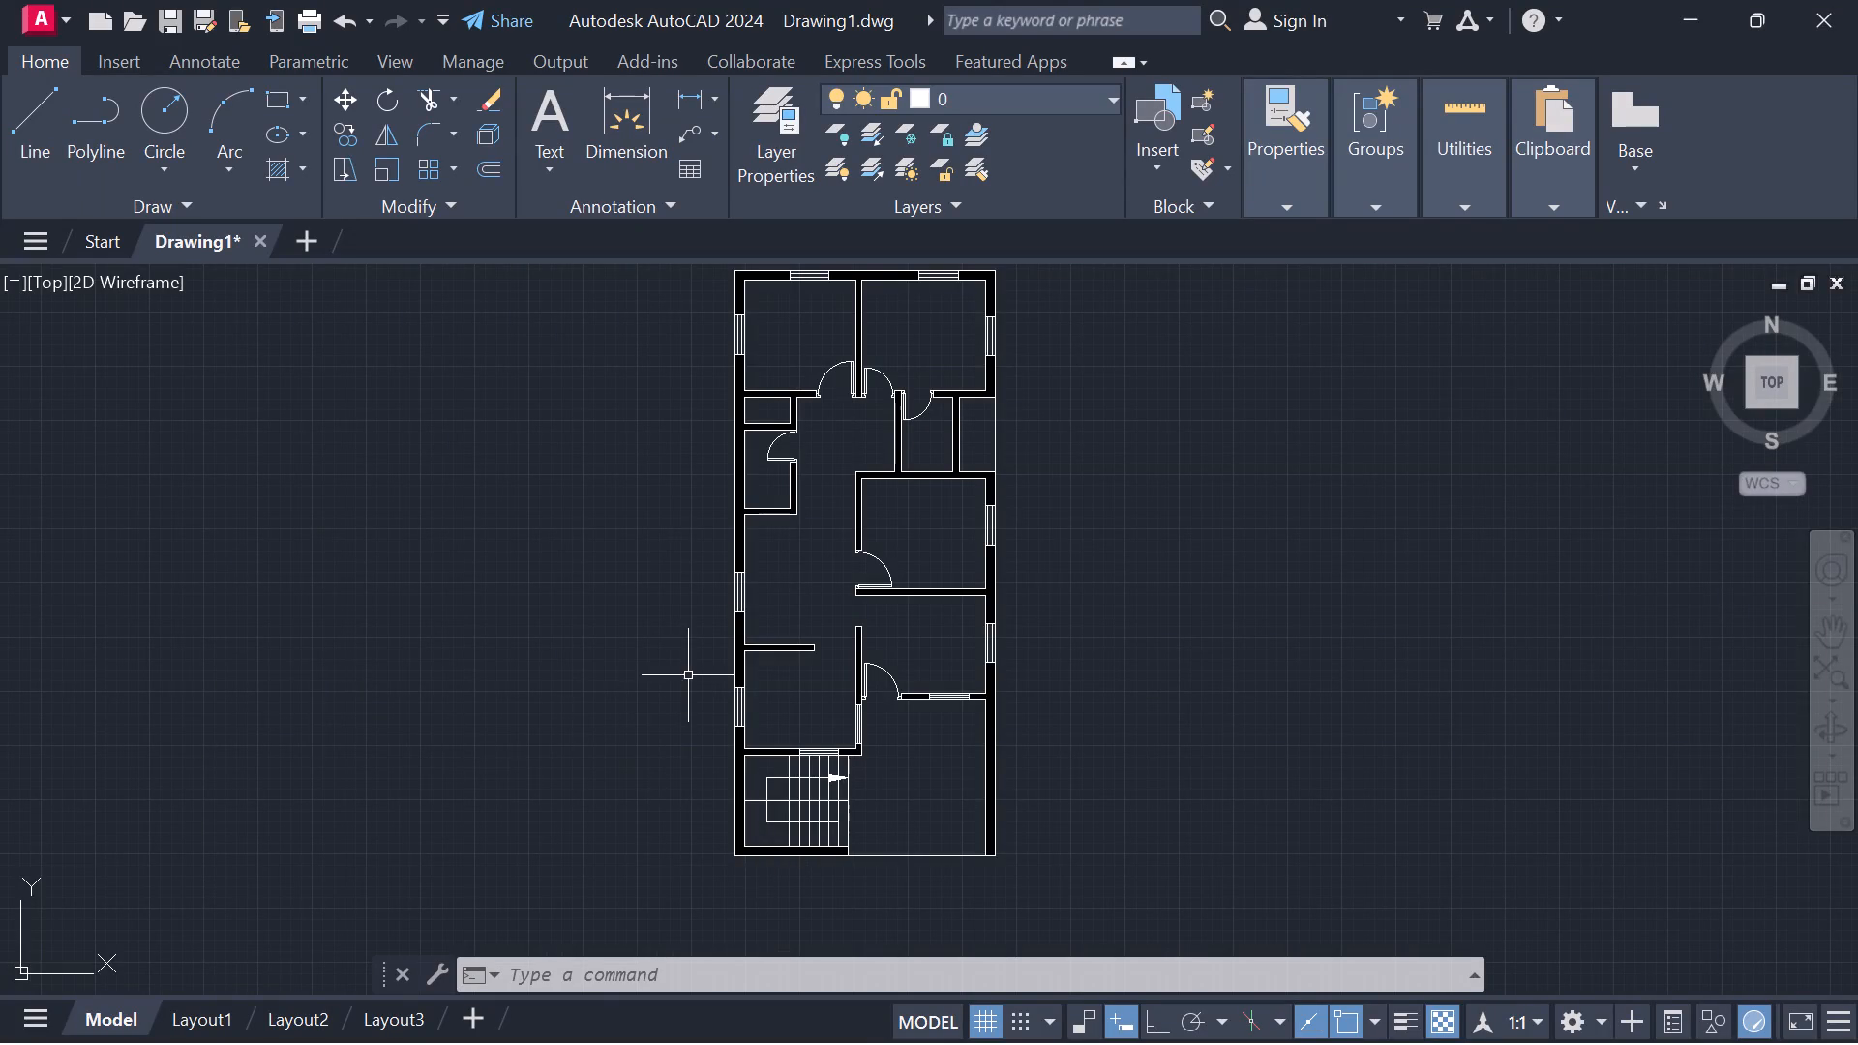
# Create a multiline text box inside the small enclosed room on the plan's left side, just below its door swing.
pyautogui.scroll(3, 706, 658)
pyautogui.scroll(-2, 1069, 552)
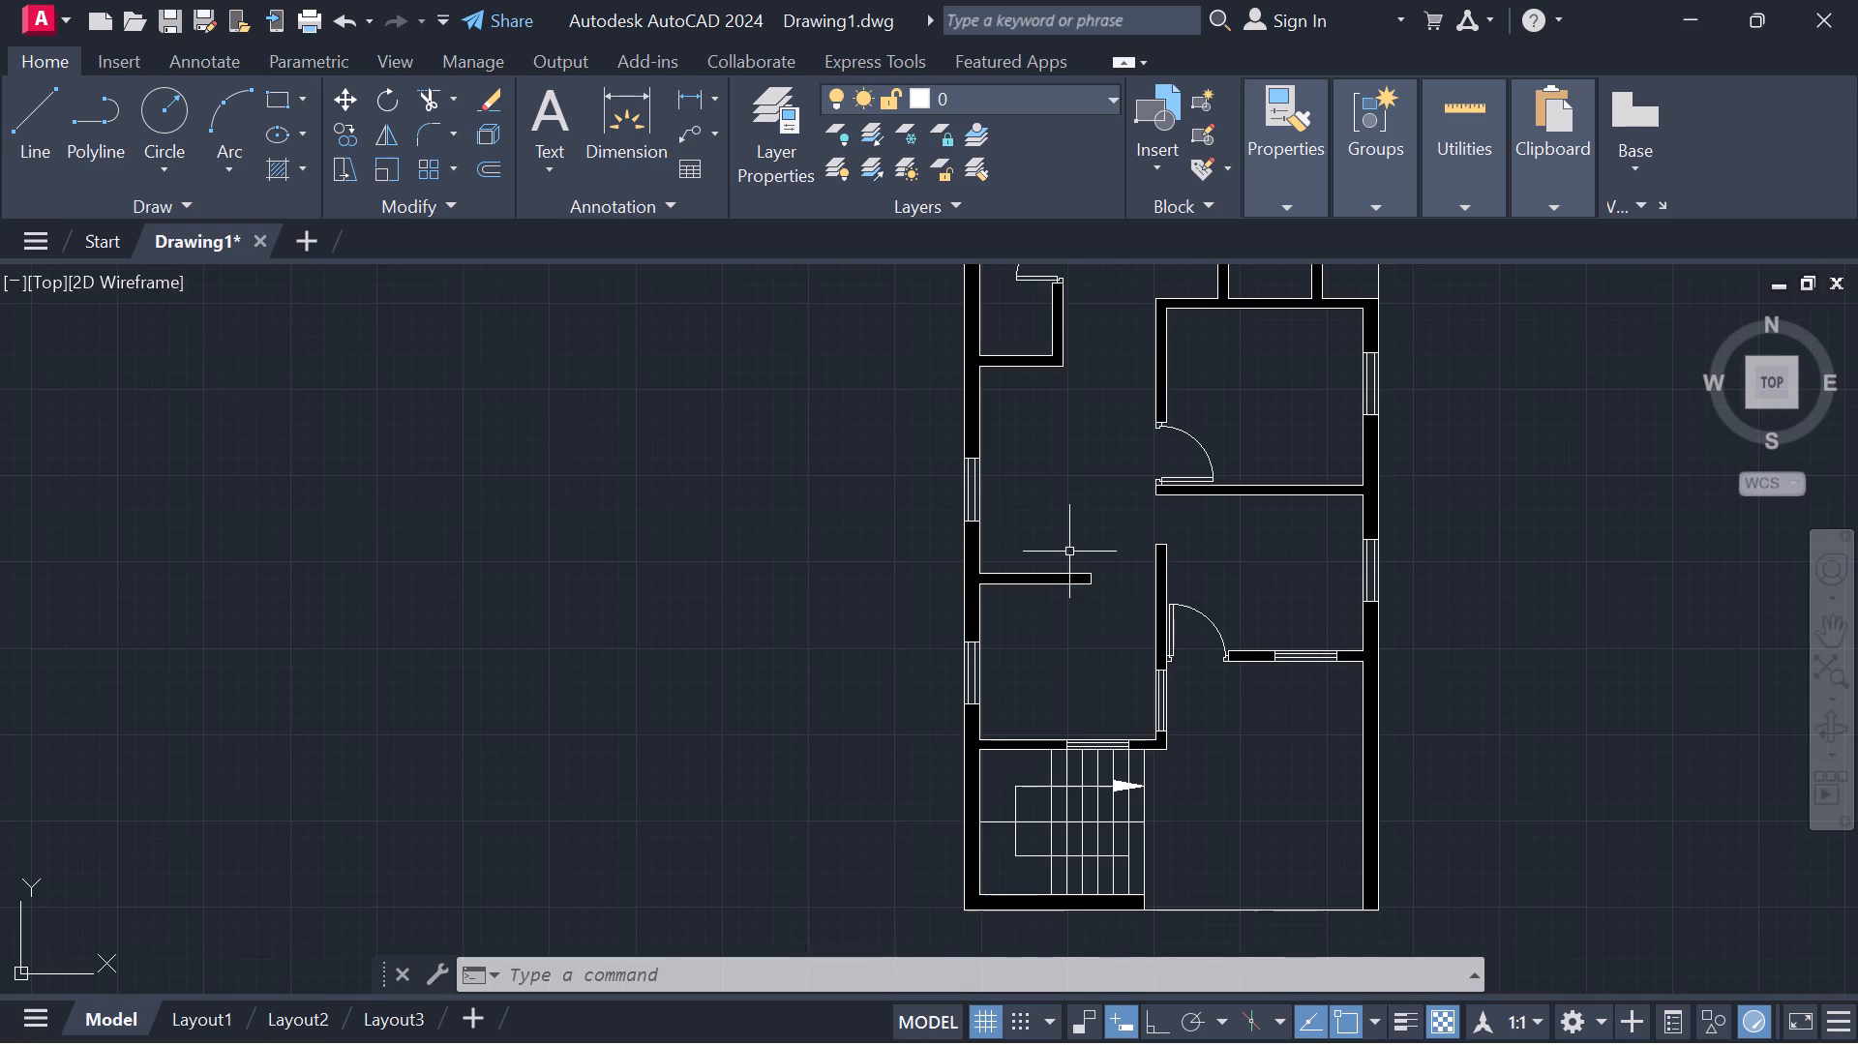
pyautogui.moveTo(1109, 417); pyautogui.dragTo(919, 503, button='middle')
pyautogui.scroll(-1, 906, 492)
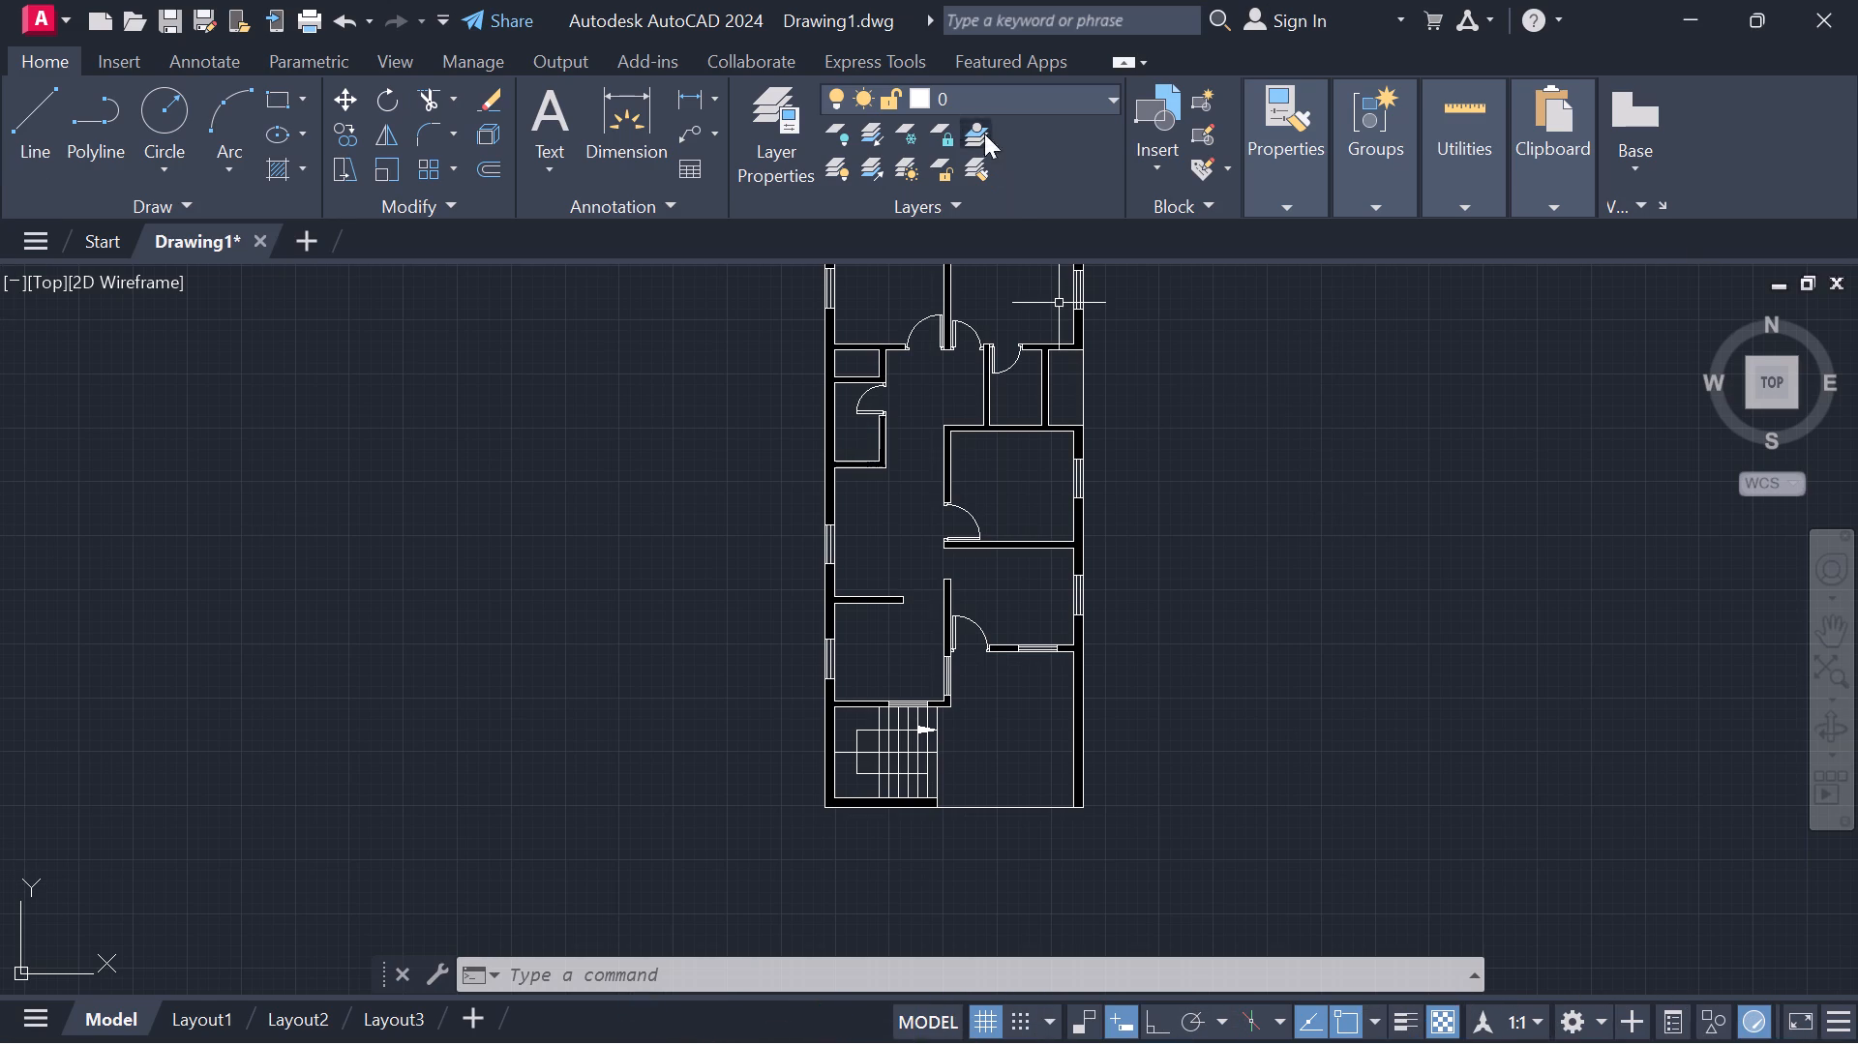
pyautogui.doubleClick(547, 103)
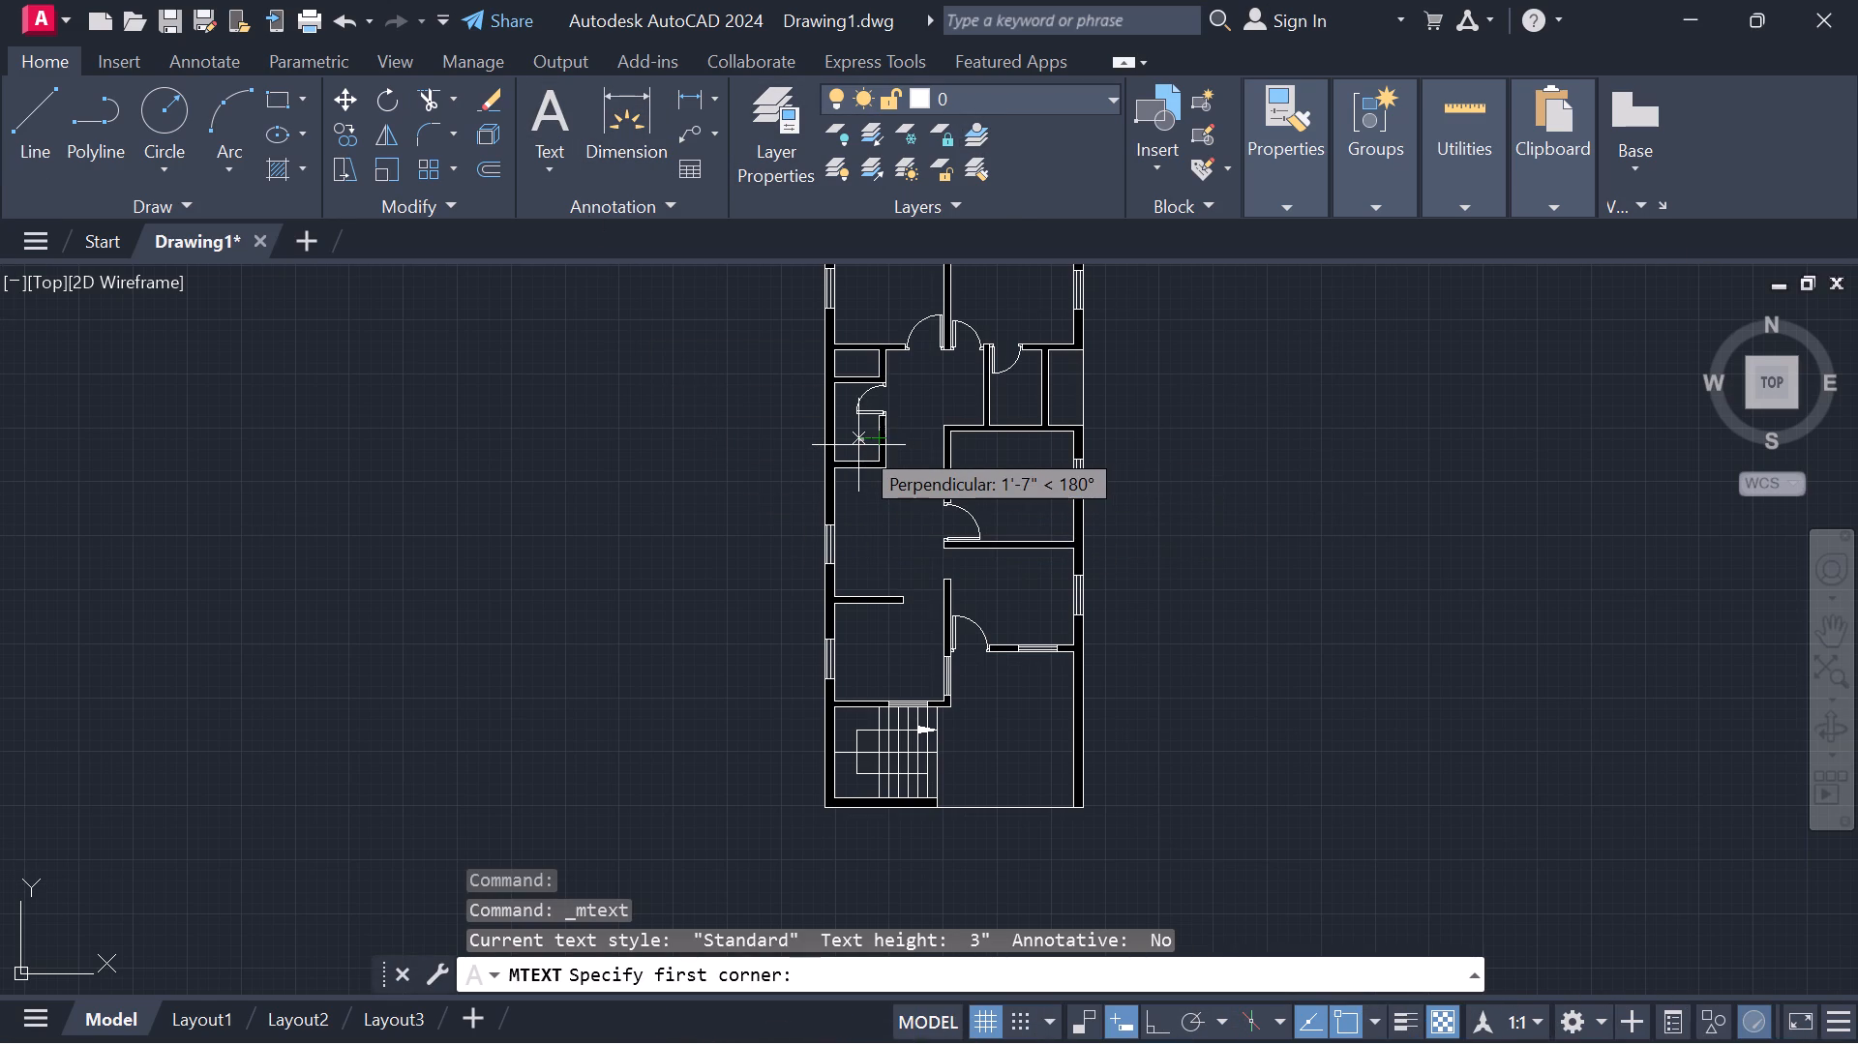
pyautogui.scroll(2, 854, 444)
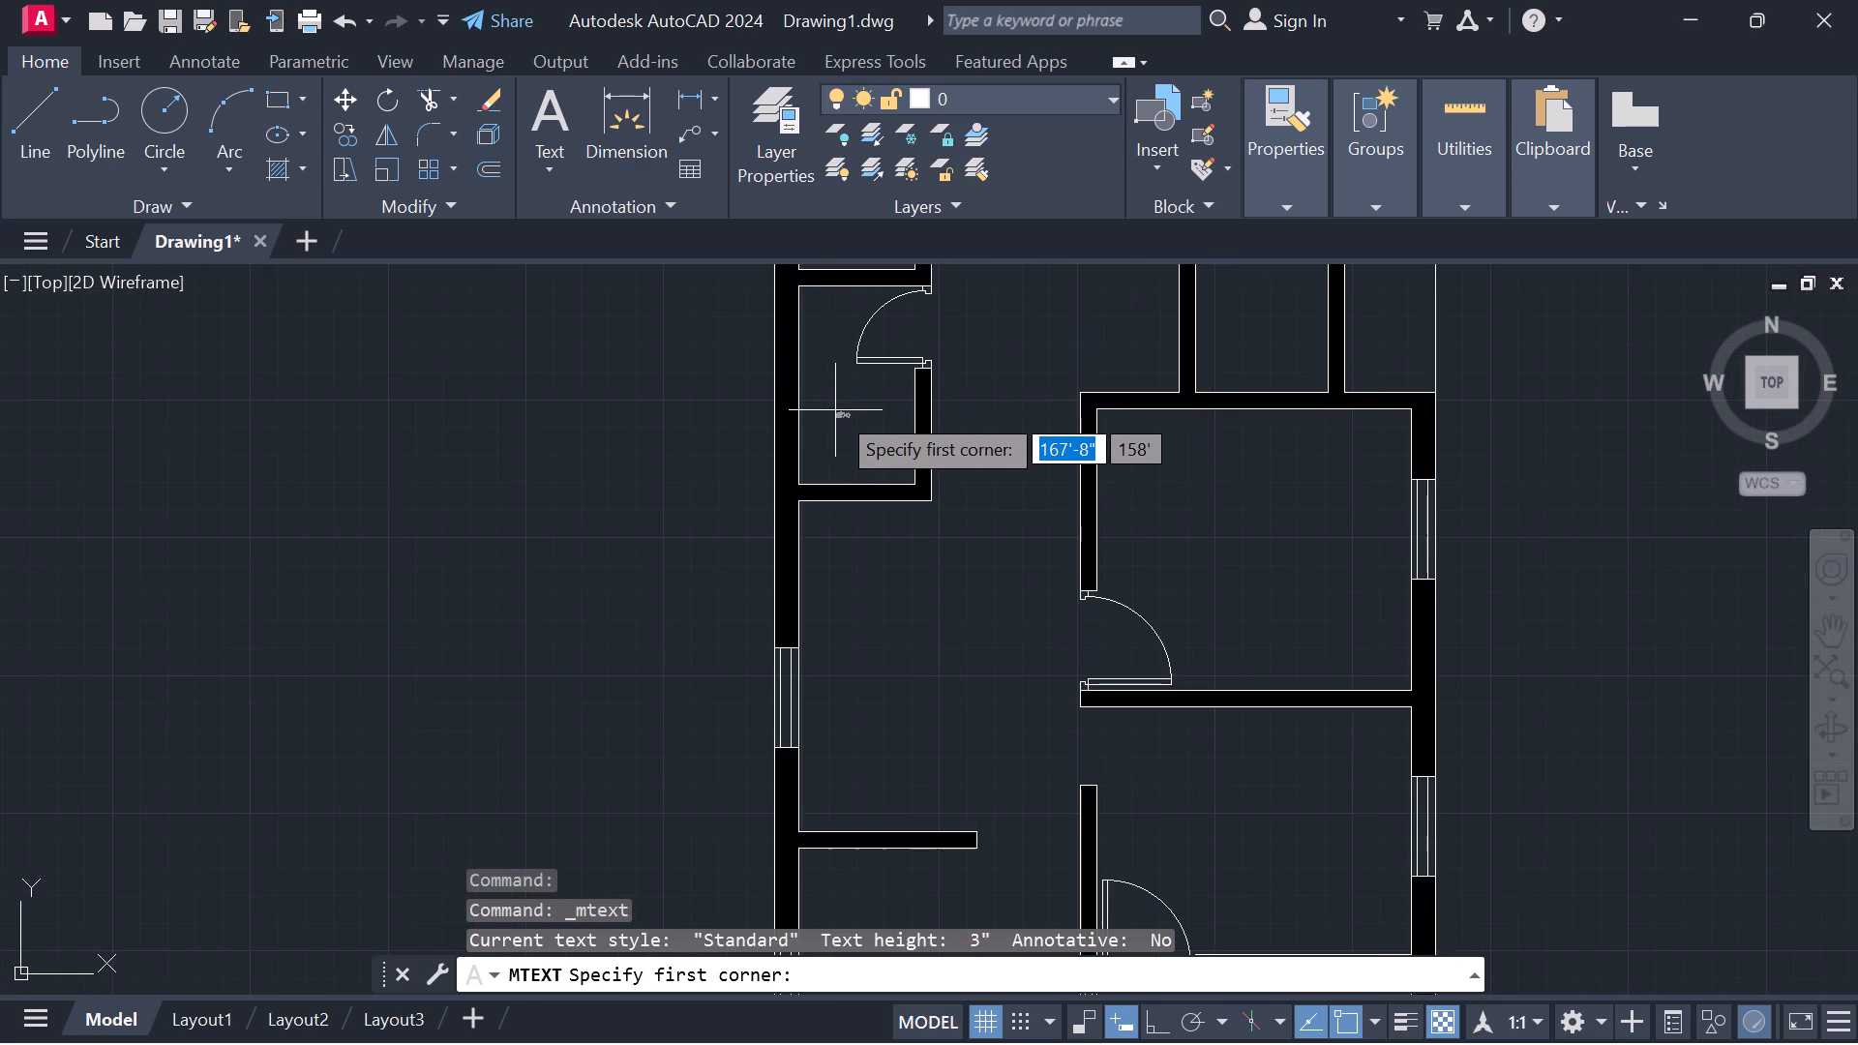
pyautogui.click(824, 393)
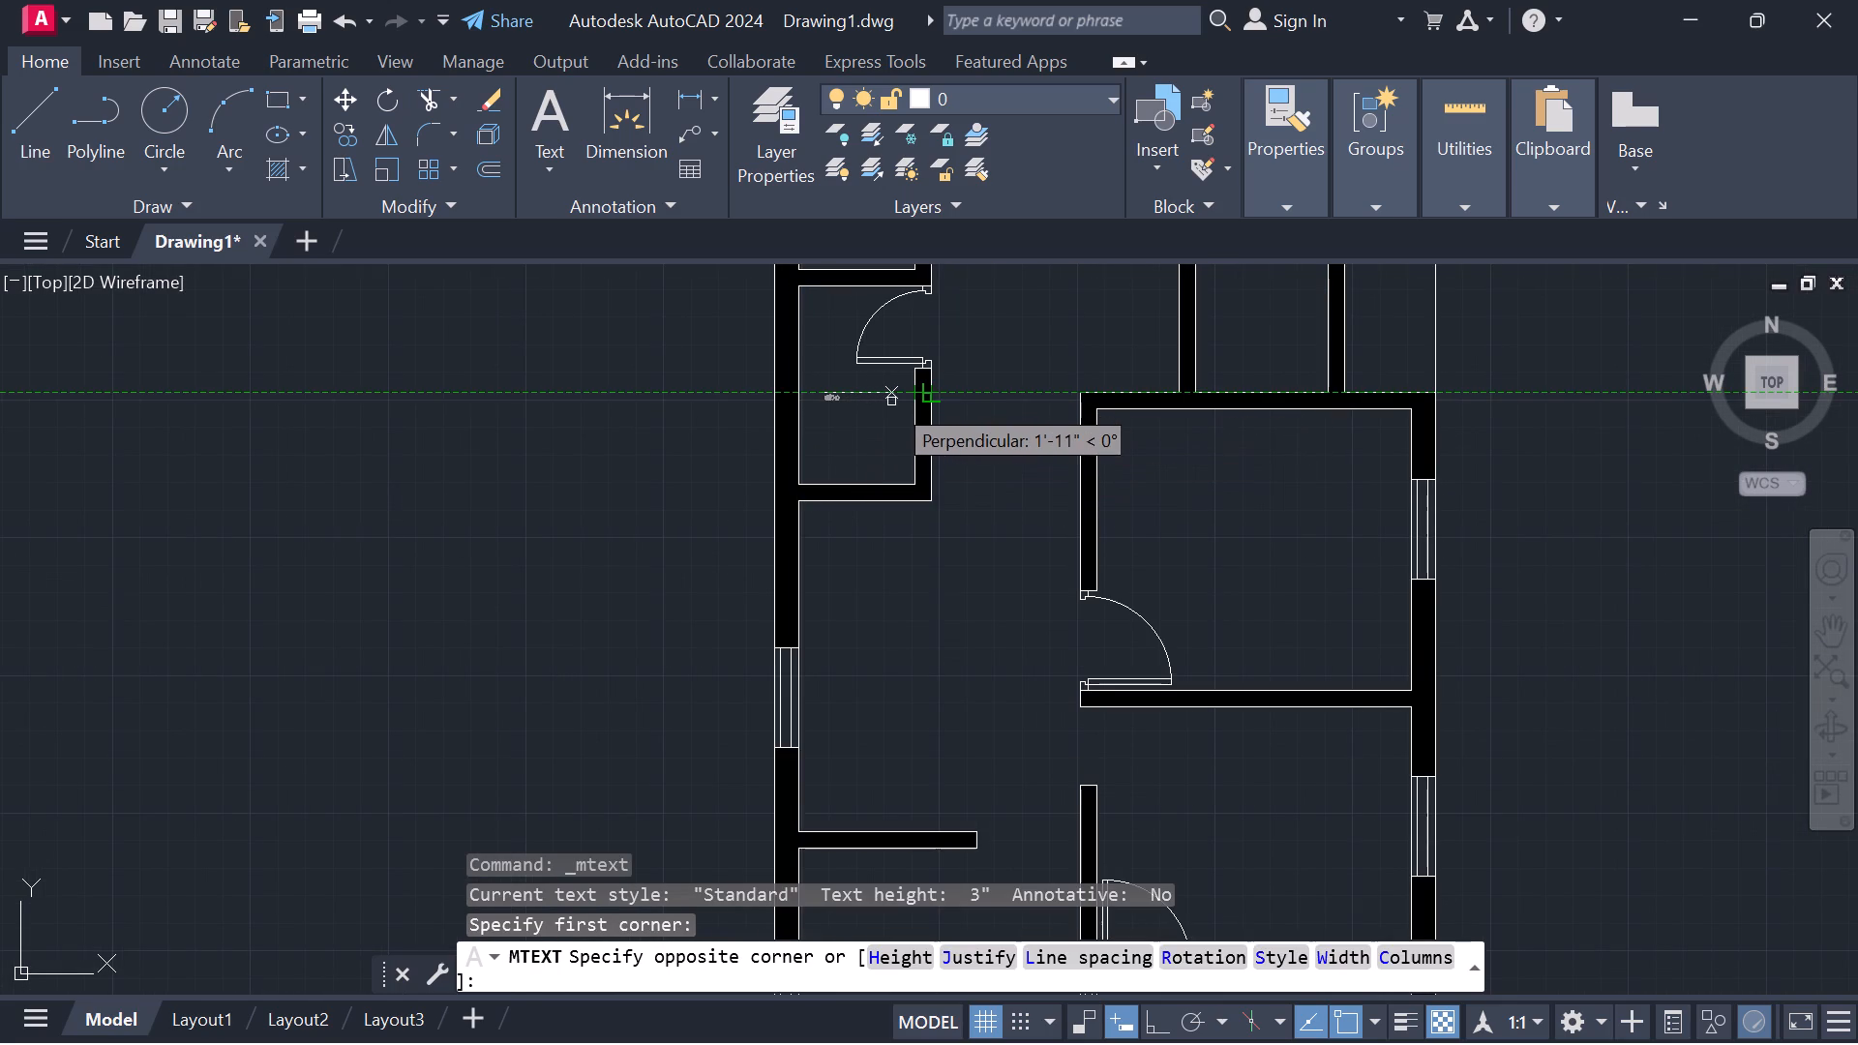
pyautogui.click(891, 402)
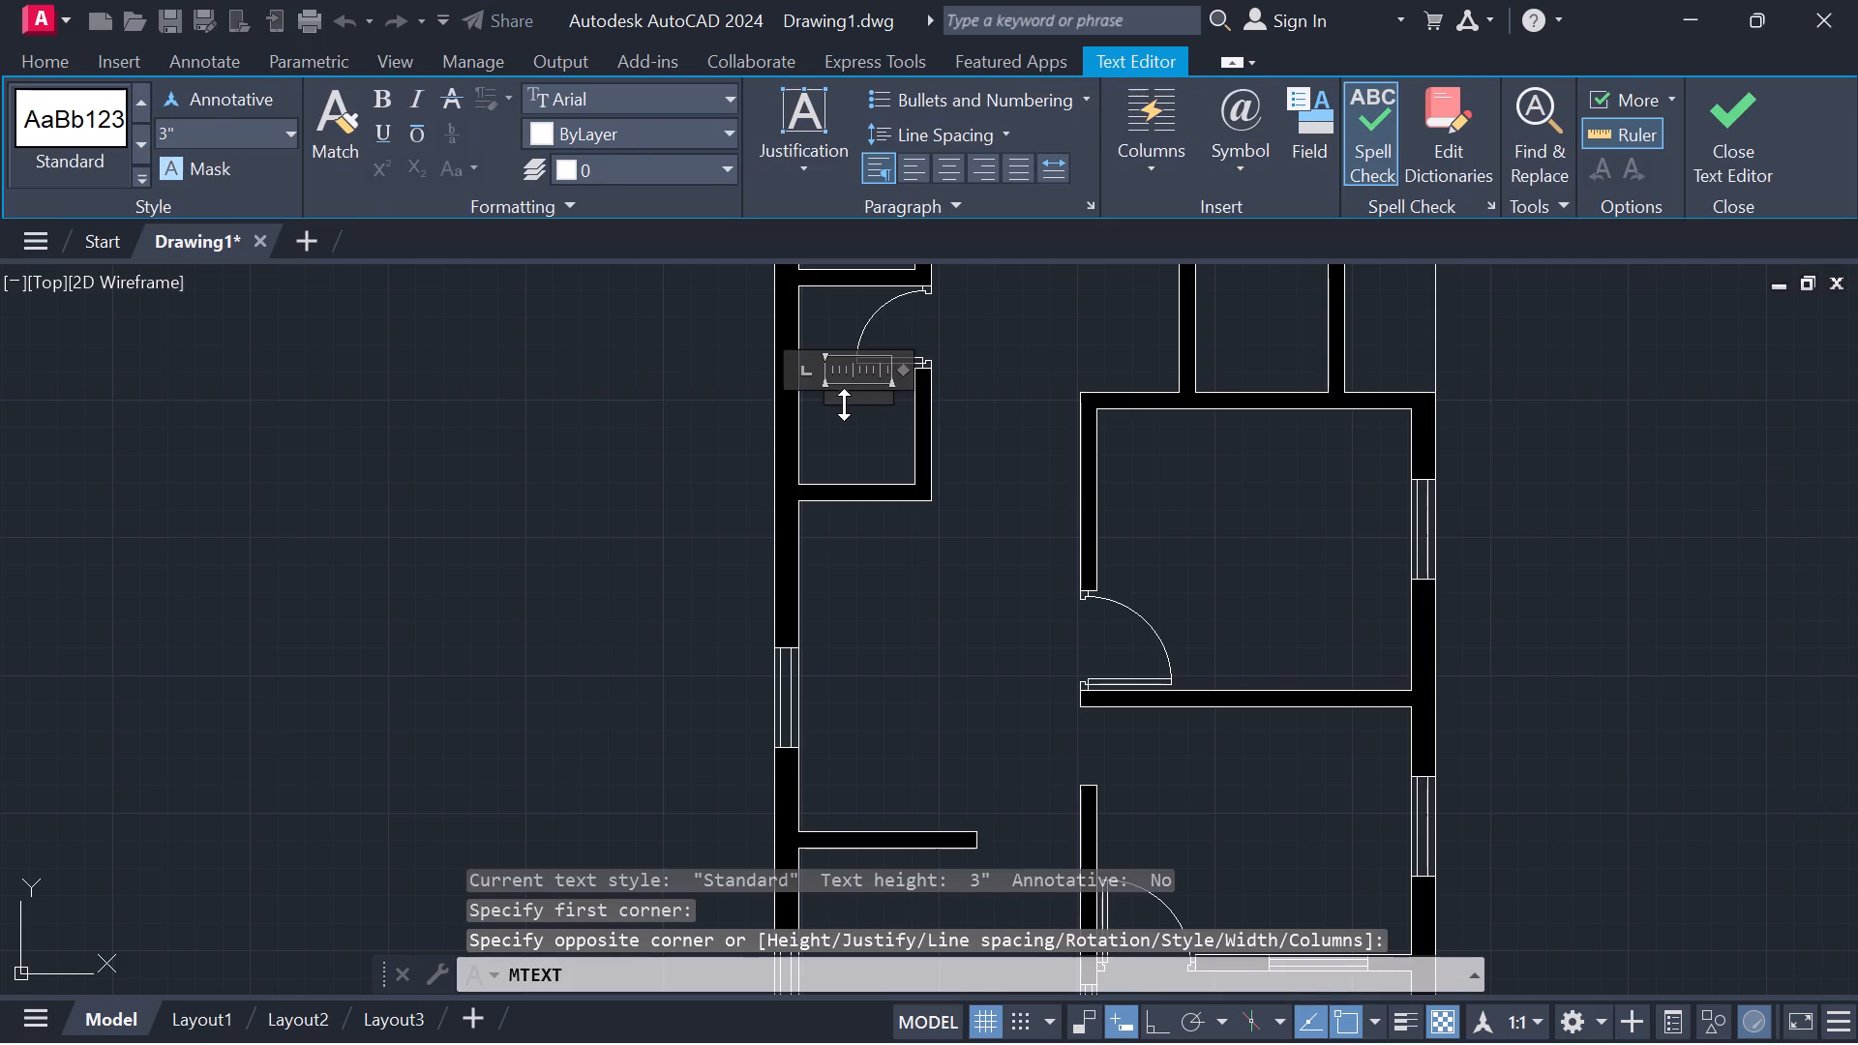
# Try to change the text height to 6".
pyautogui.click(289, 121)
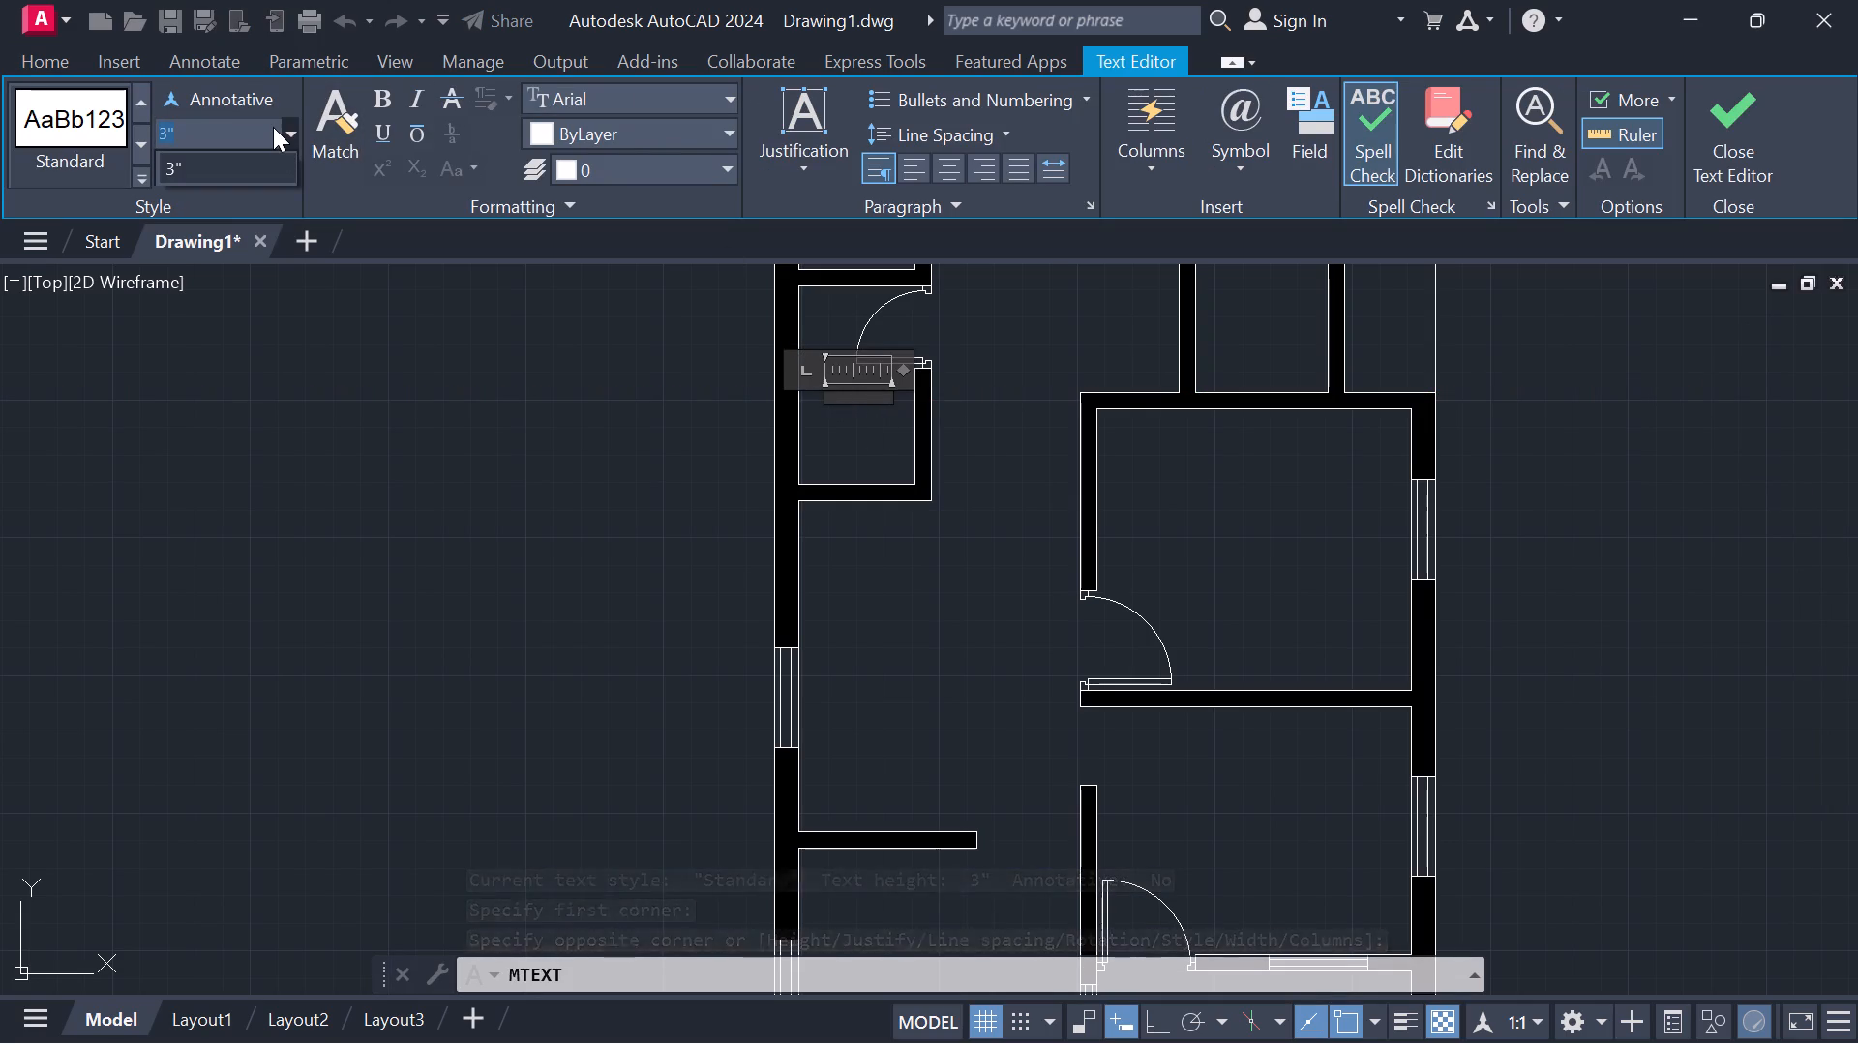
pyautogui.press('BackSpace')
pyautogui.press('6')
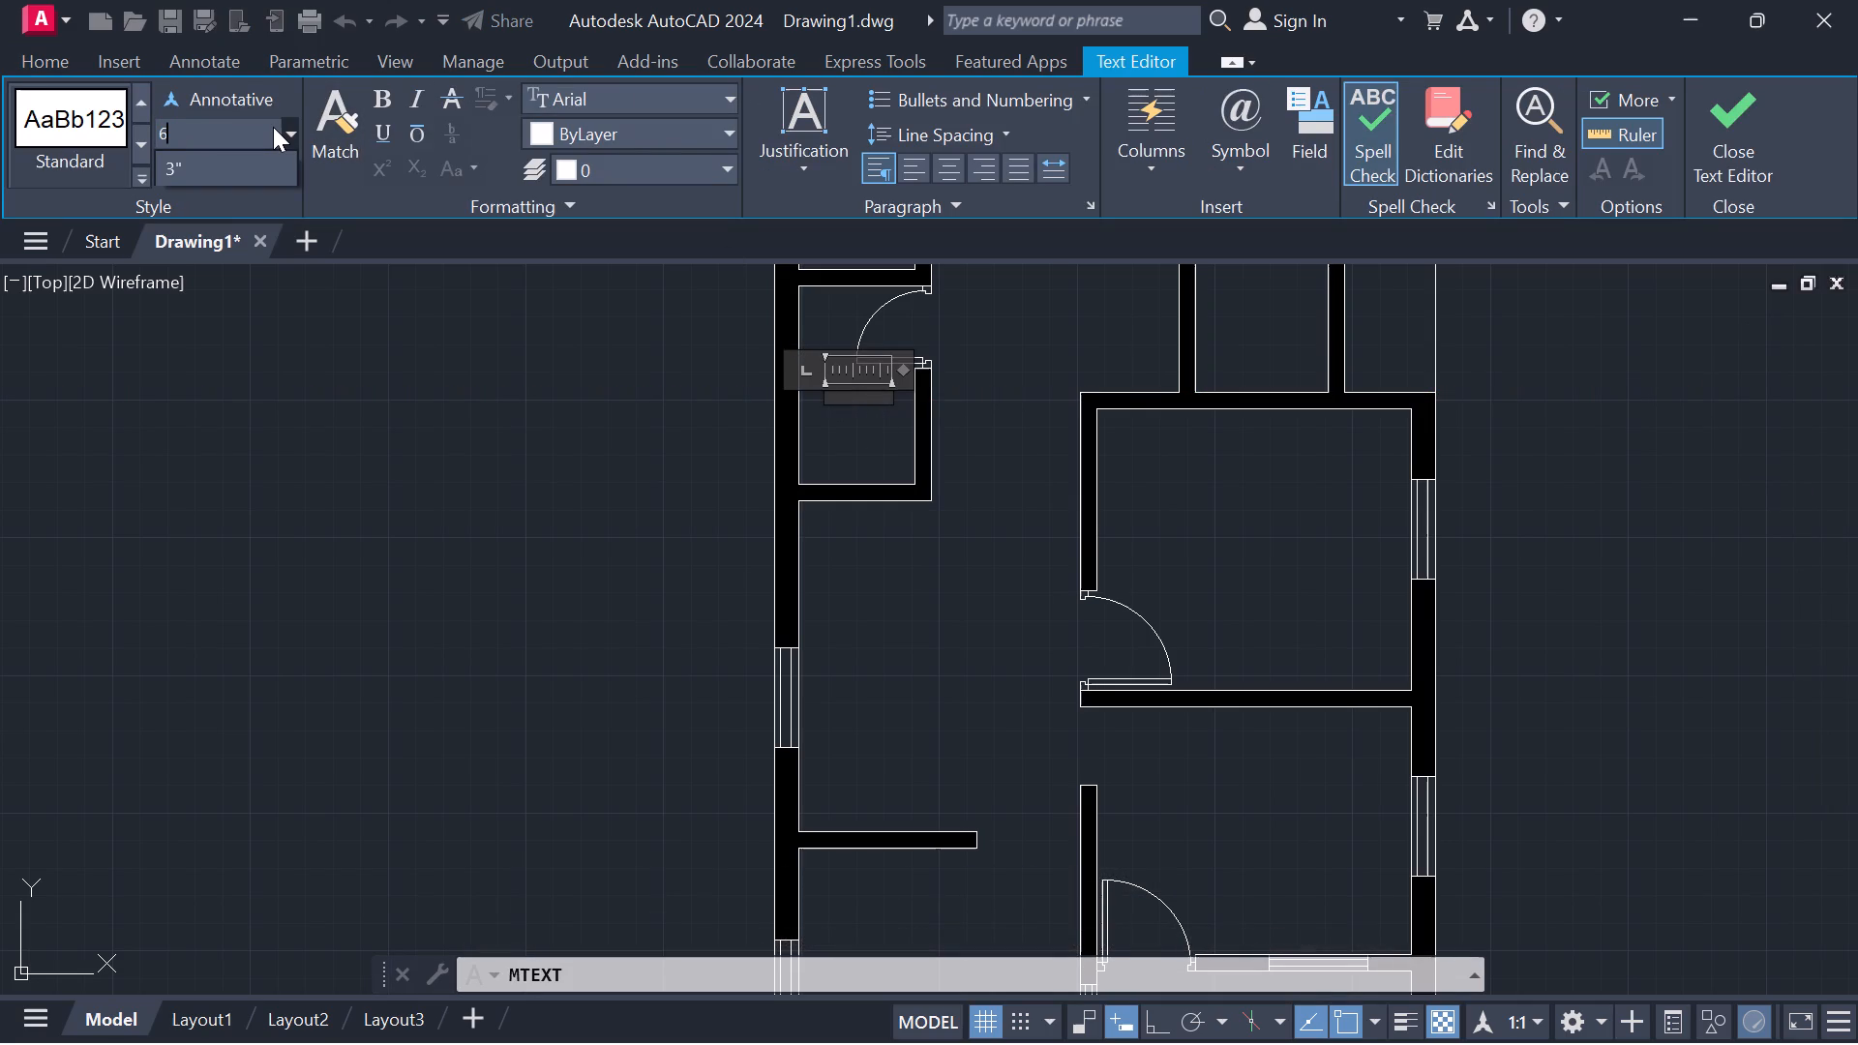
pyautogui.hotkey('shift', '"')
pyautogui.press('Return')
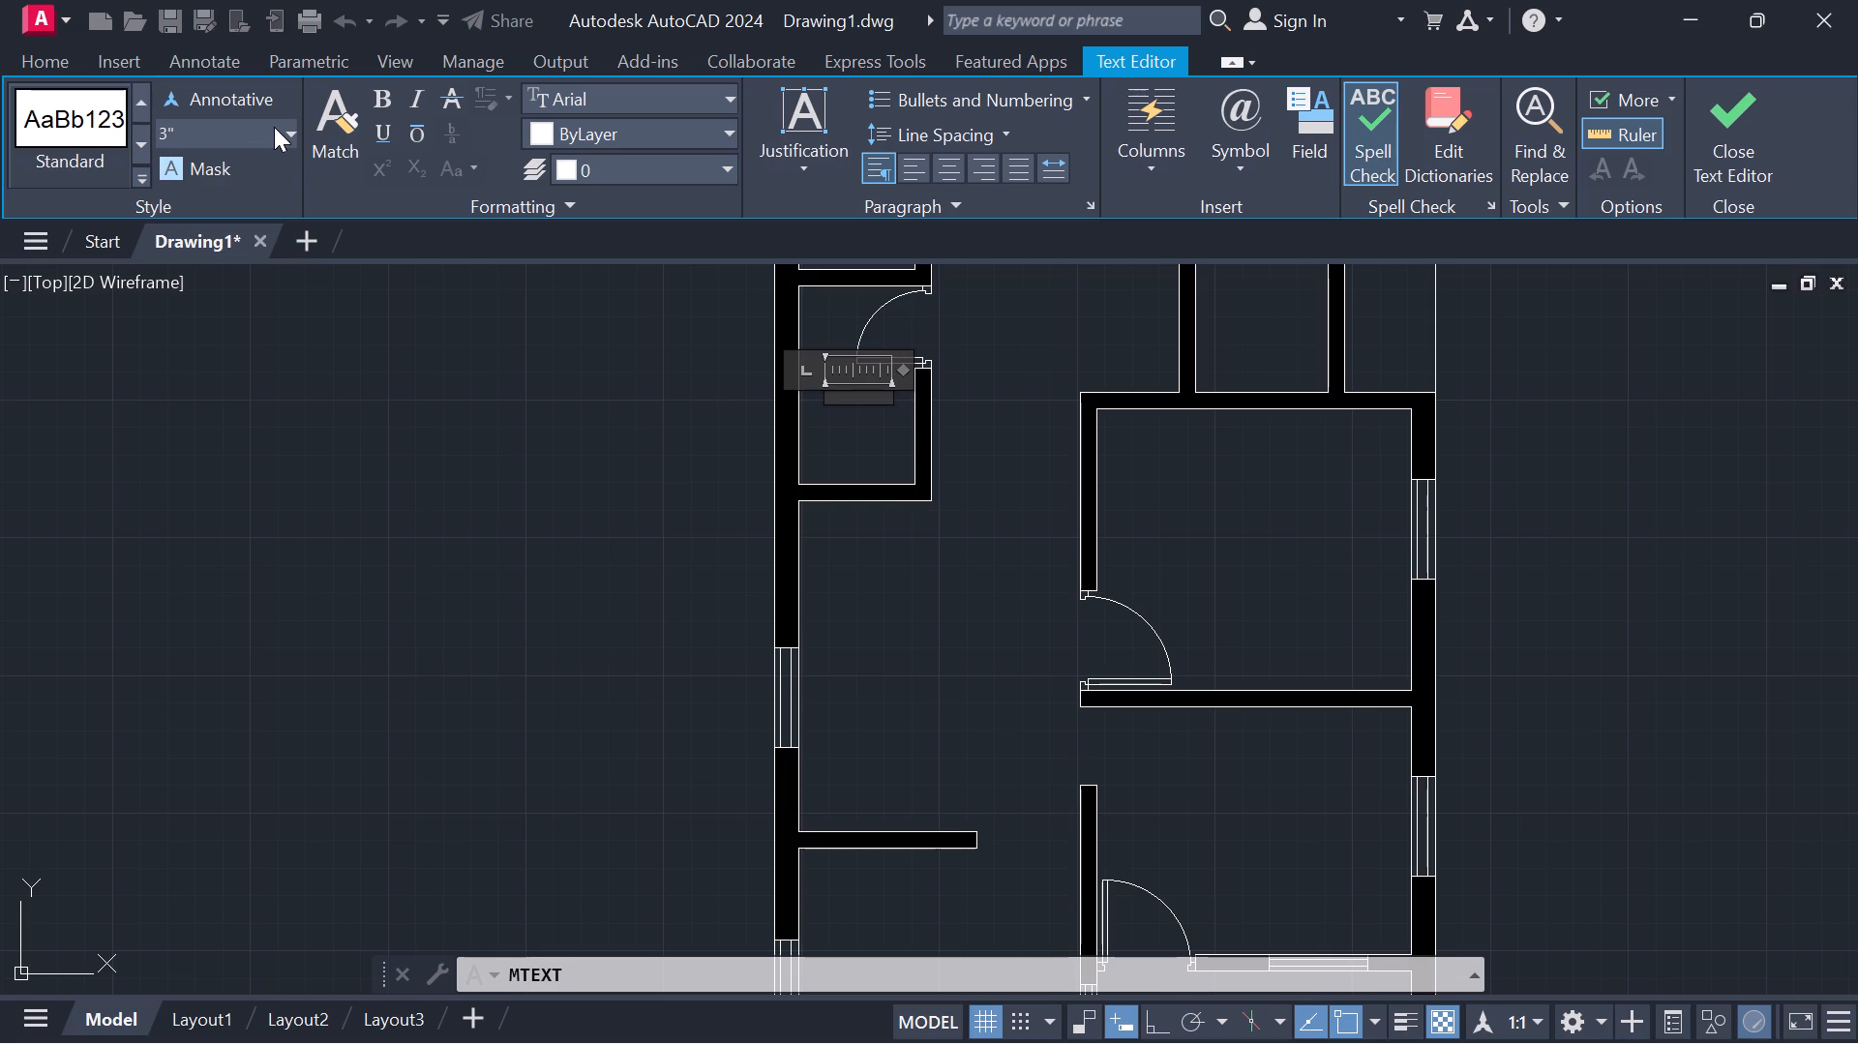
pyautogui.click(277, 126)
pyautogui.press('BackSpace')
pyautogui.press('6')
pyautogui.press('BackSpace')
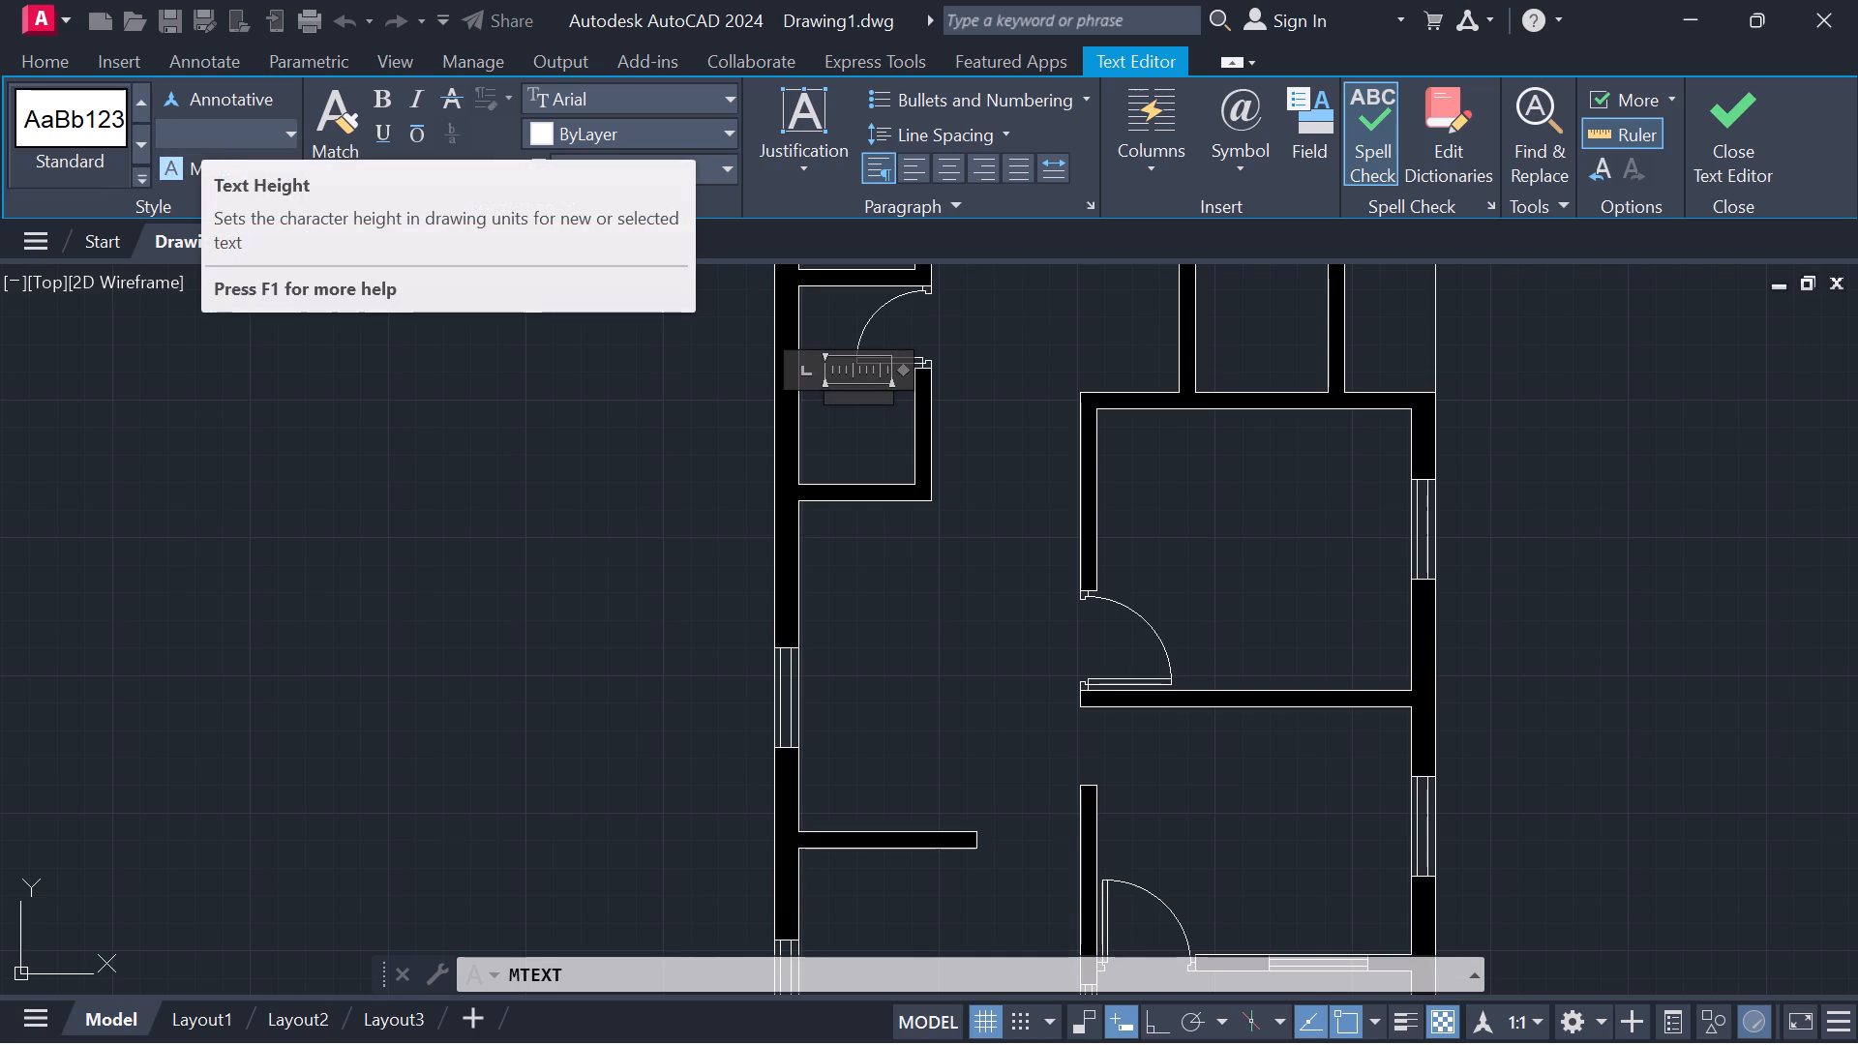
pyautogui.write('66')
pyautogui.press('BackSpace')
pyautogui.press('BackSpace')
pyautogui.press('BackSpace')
# Set the text height of the new multiline text to 6".
pyautogui.click(292, 127)
pyautogui.click(259, 110)
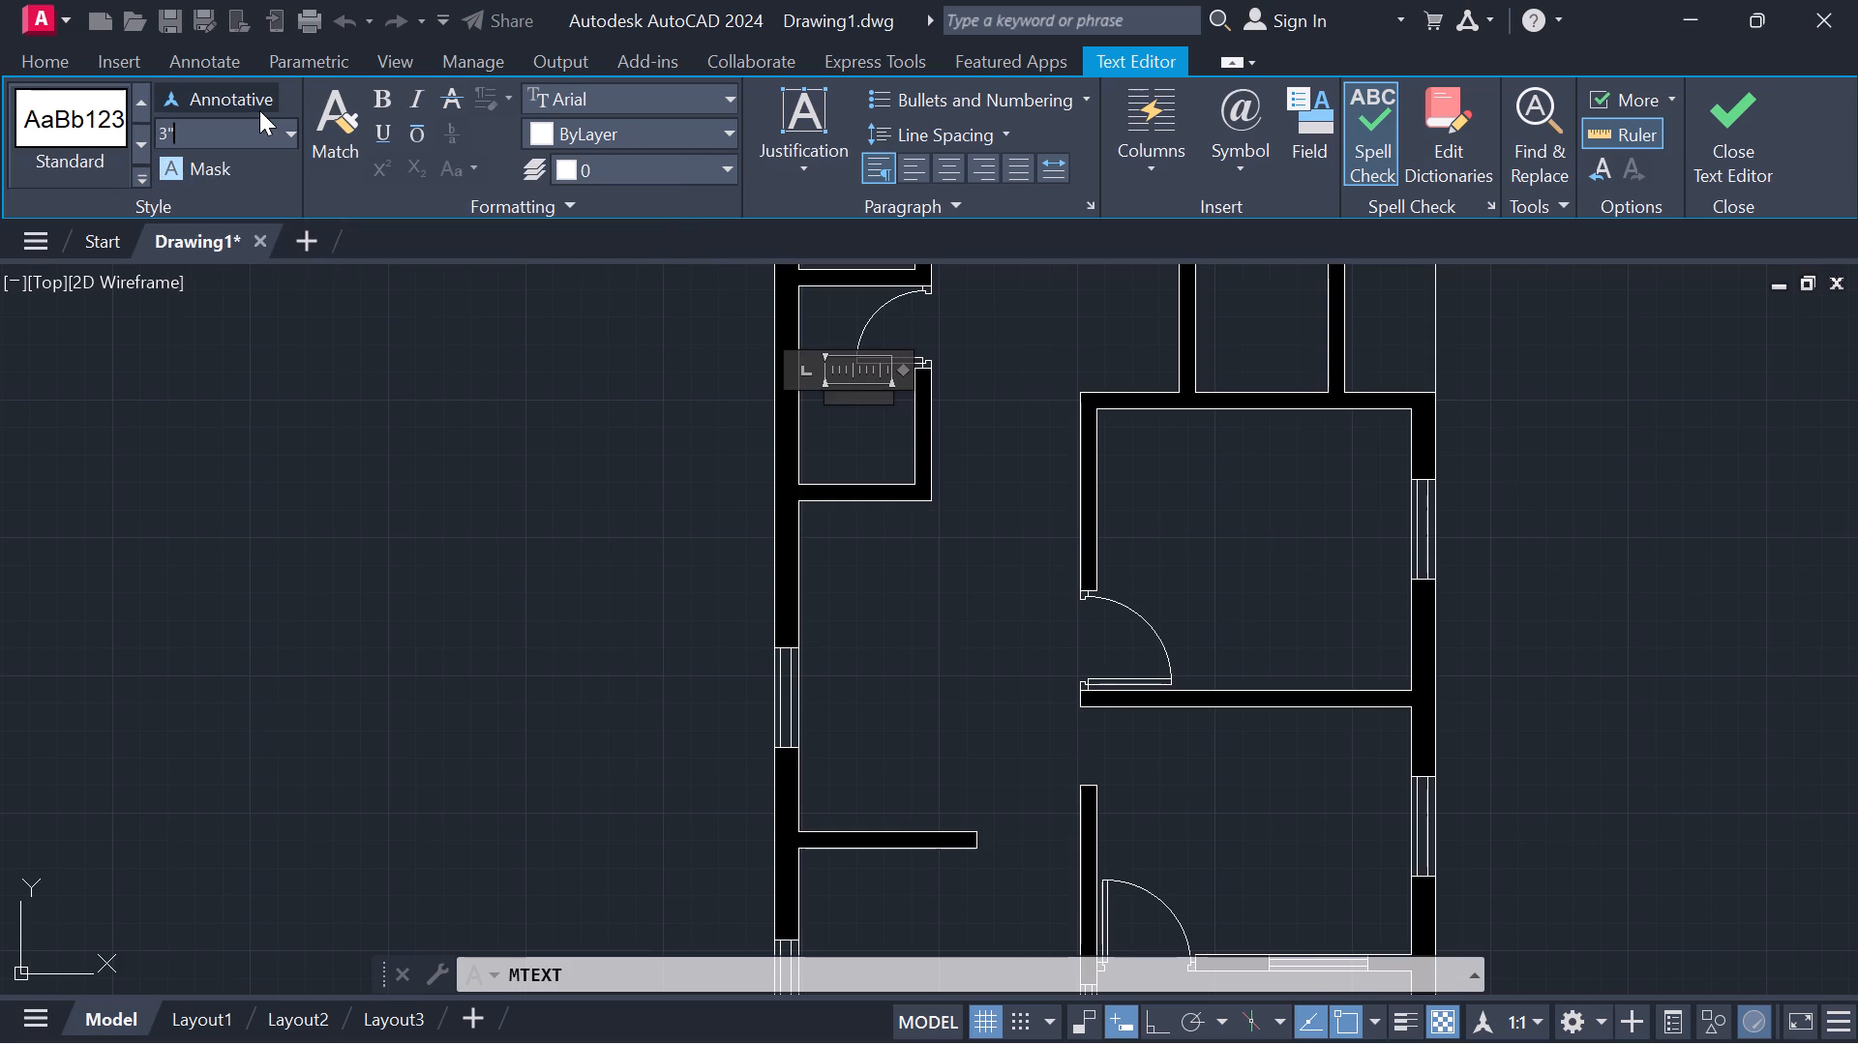
pyautogui.press('BackSpace')
pyautogui.press('BackSpace')
pyautogui.press('6')
pyautogui.hotkey('shift', '"')
pyautogui.press('Return')
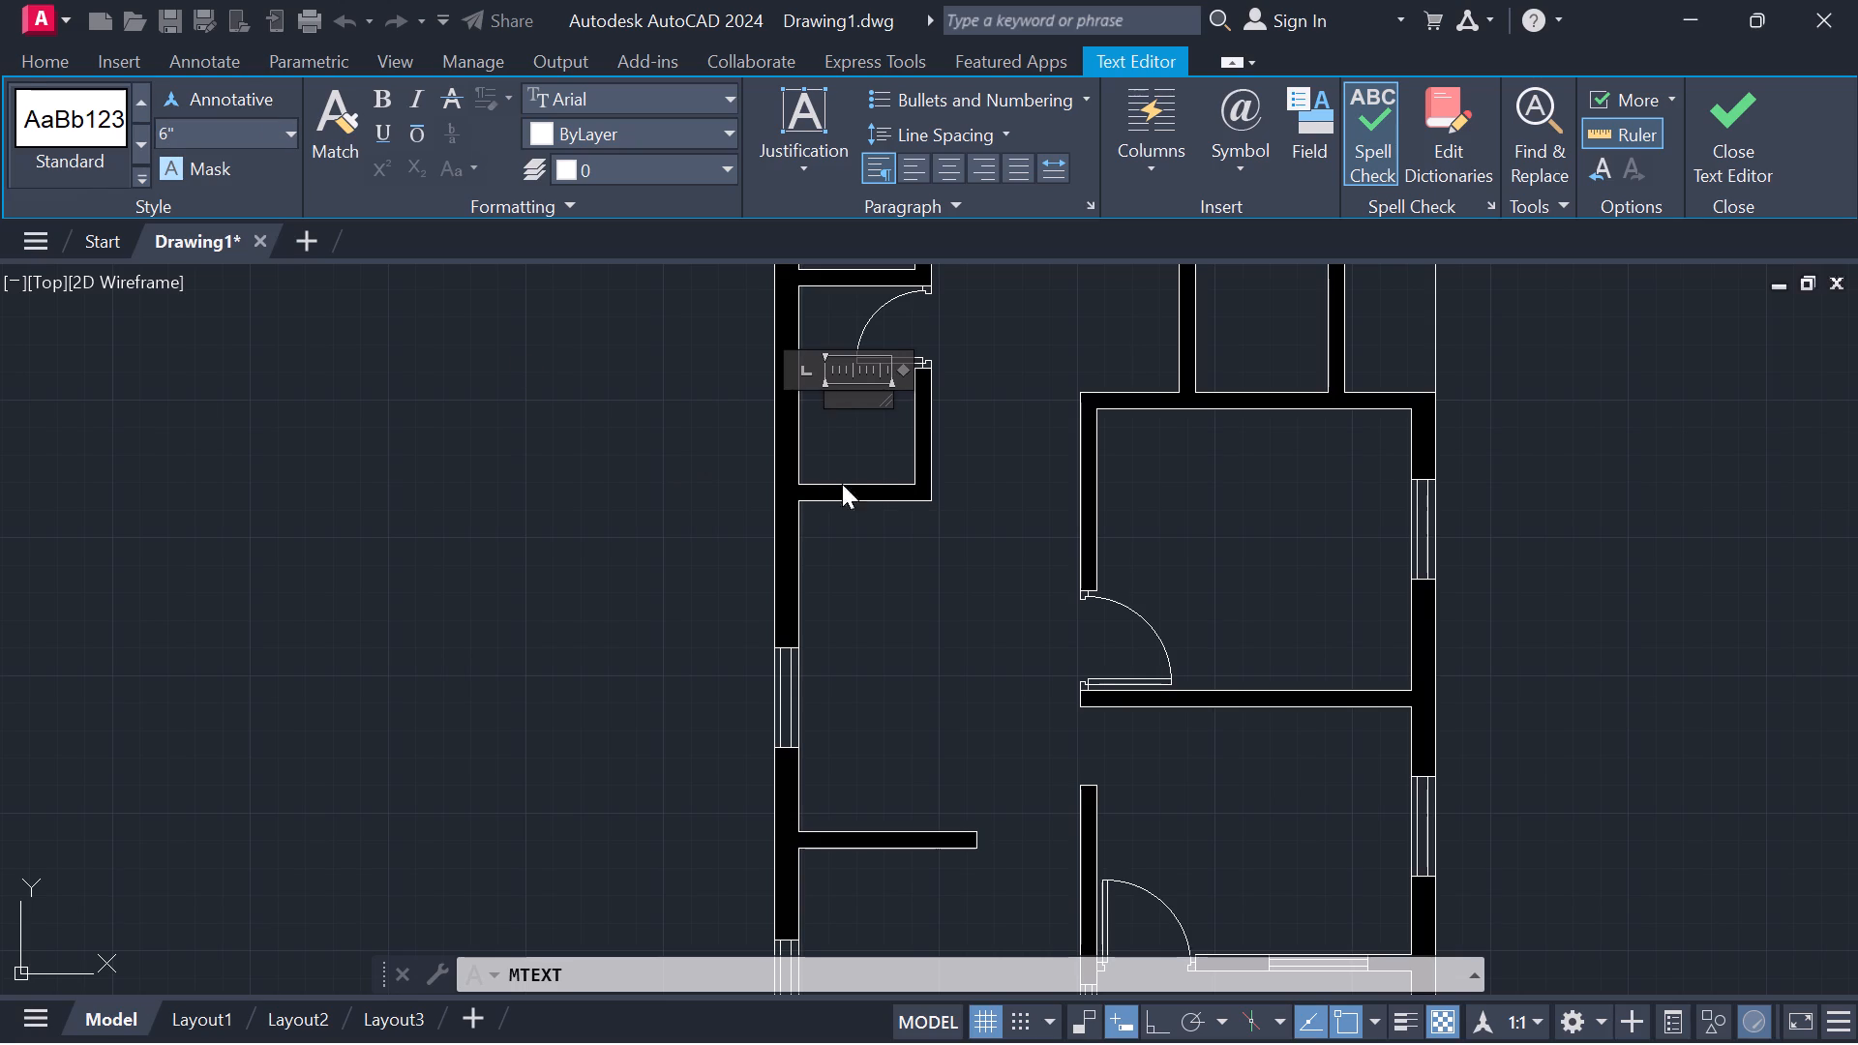
# Enter the room label C.BATH in the small left room's text box.
pyautogui.click(863, 405)
pyautogui.press('c')
pyautogui.press('.')
pyautogui.write('BATH')
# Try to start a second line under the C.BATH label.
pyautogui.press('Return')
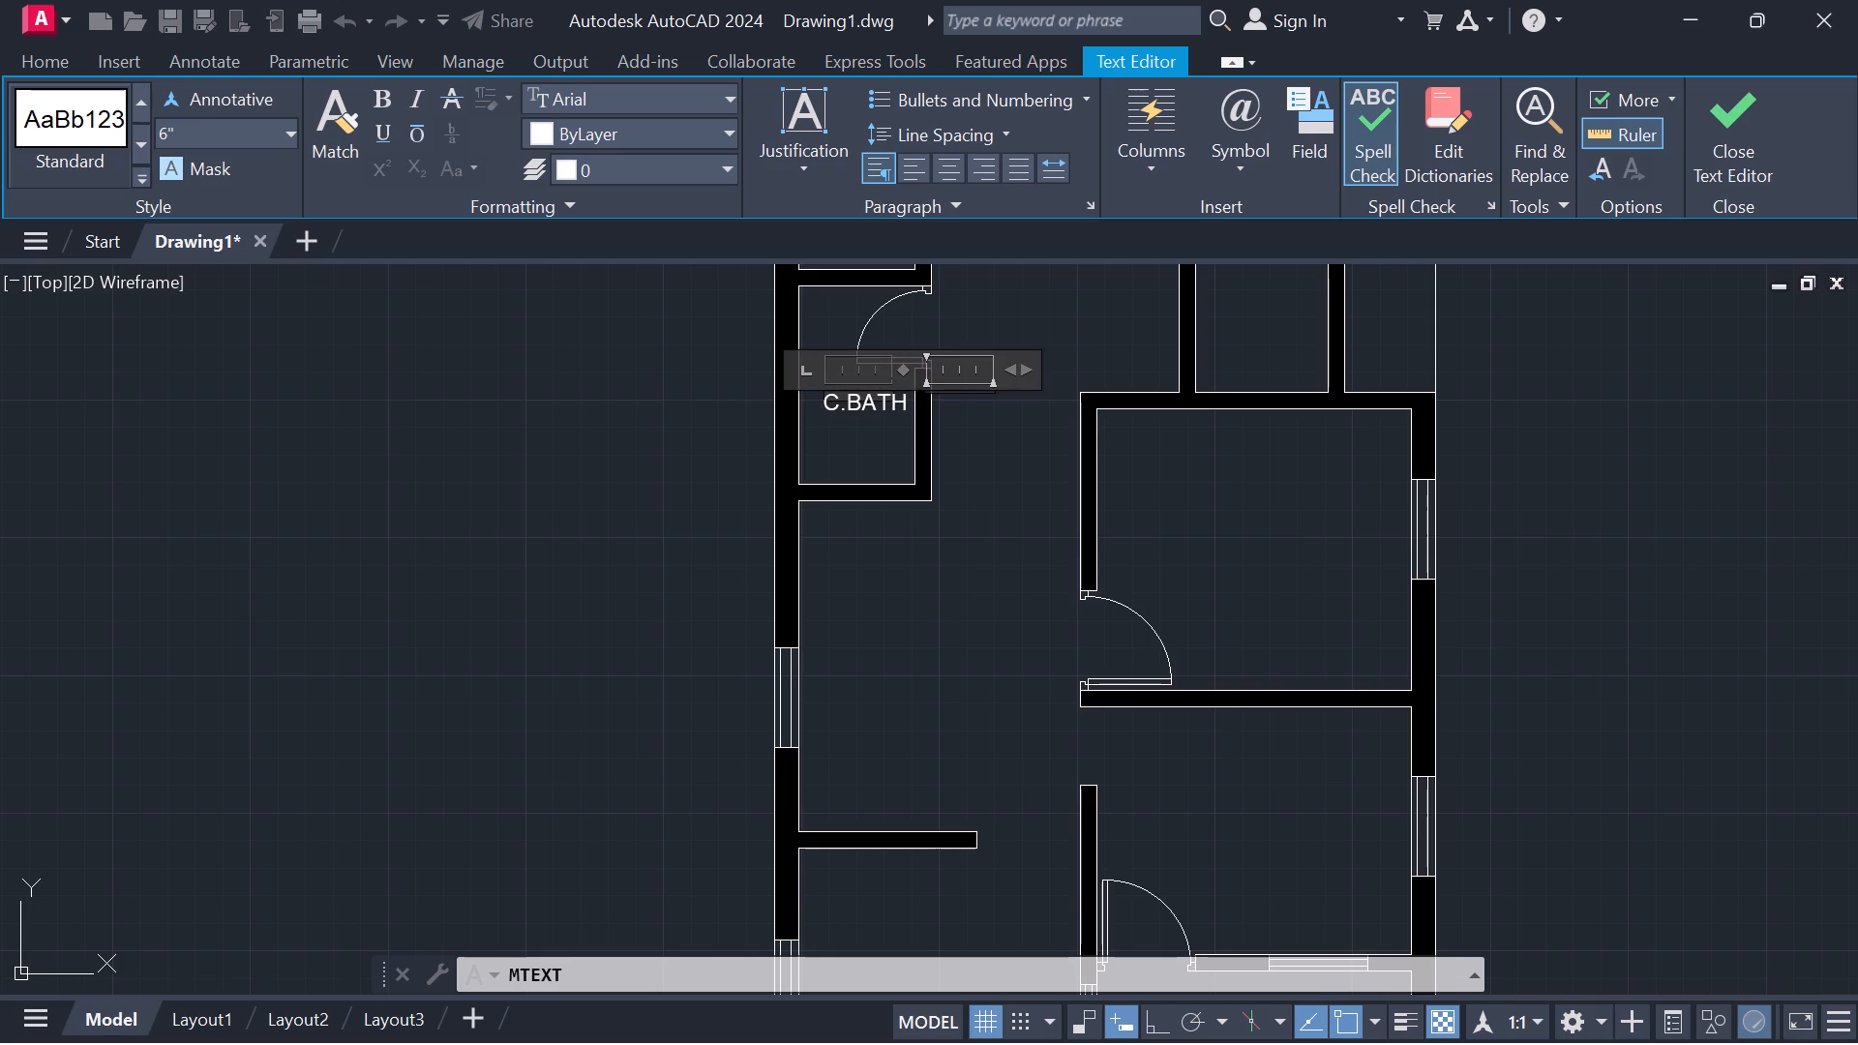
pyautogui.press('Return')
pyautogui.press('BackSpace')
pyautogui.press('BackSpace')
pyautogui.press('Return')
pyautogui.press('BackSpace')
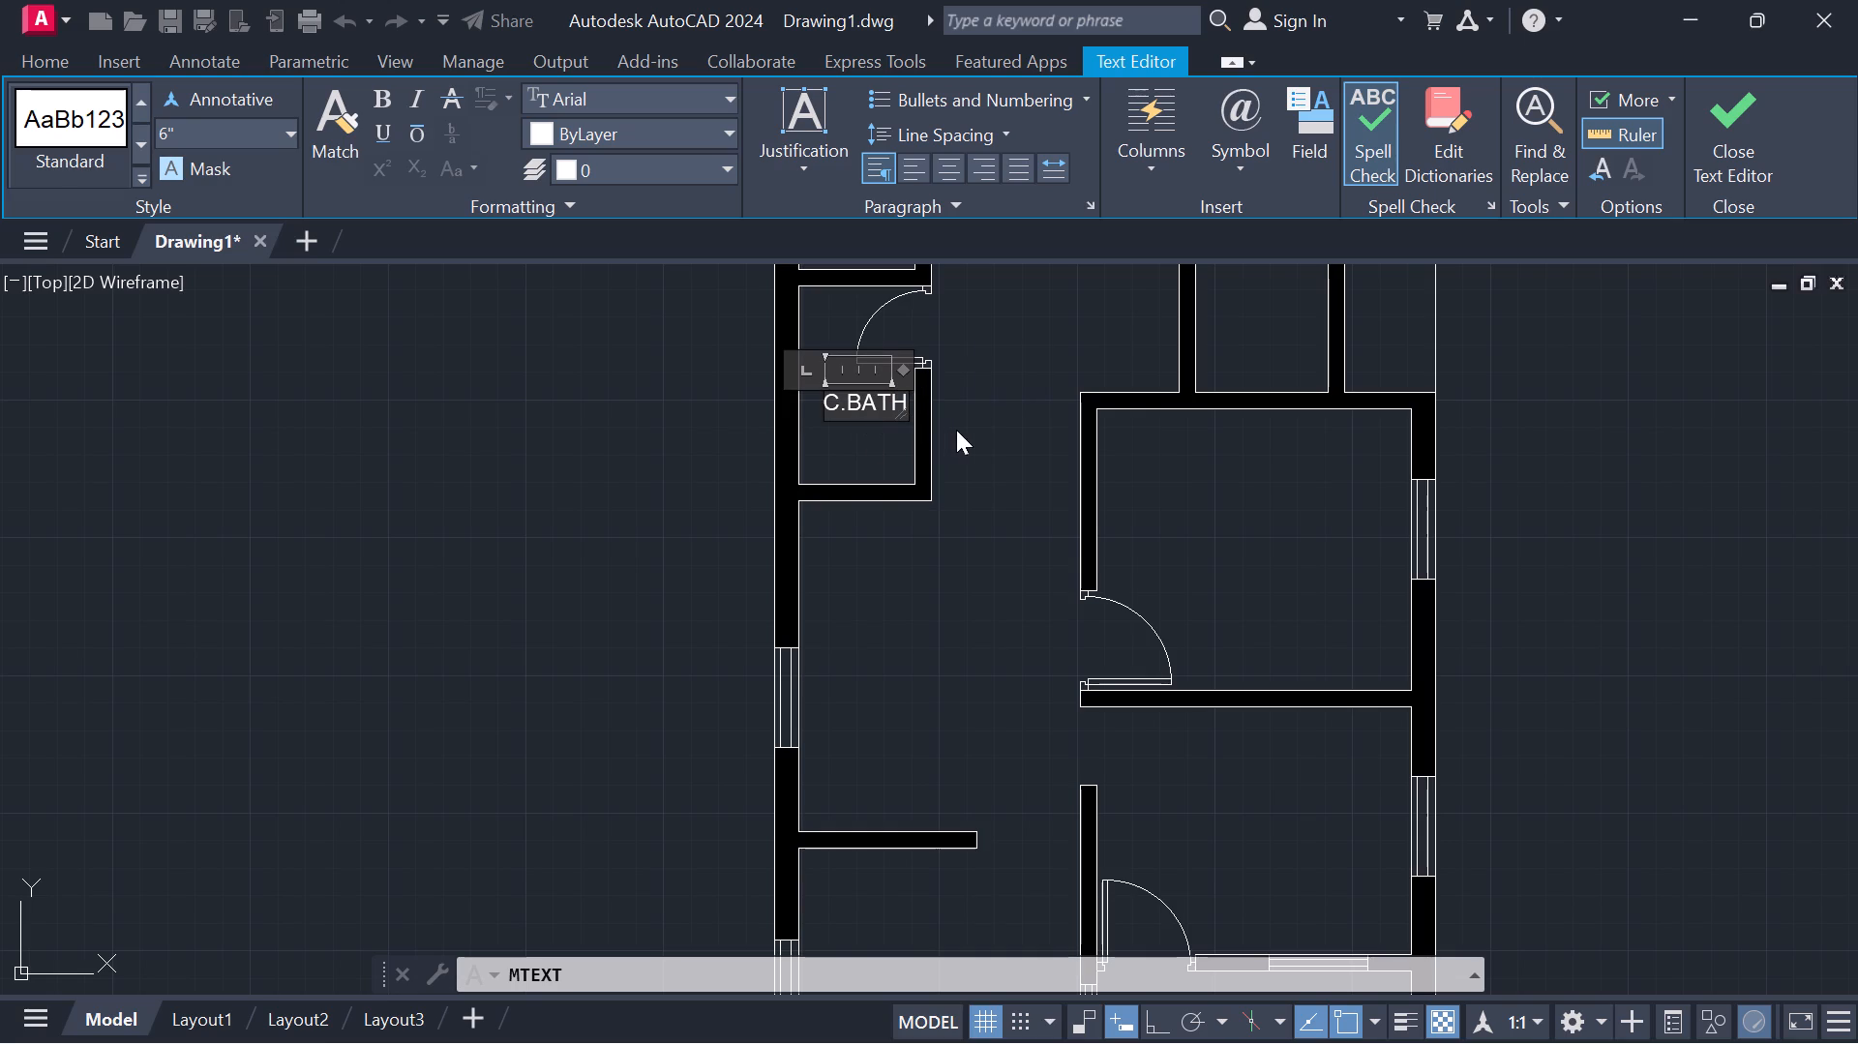
# Extend the C.BATH text frame downward to make room for a second line.
pyautogui.click(902, 412)
pyautogui.moveTo(907, 413); pyautogui.dragTo(905, 439)
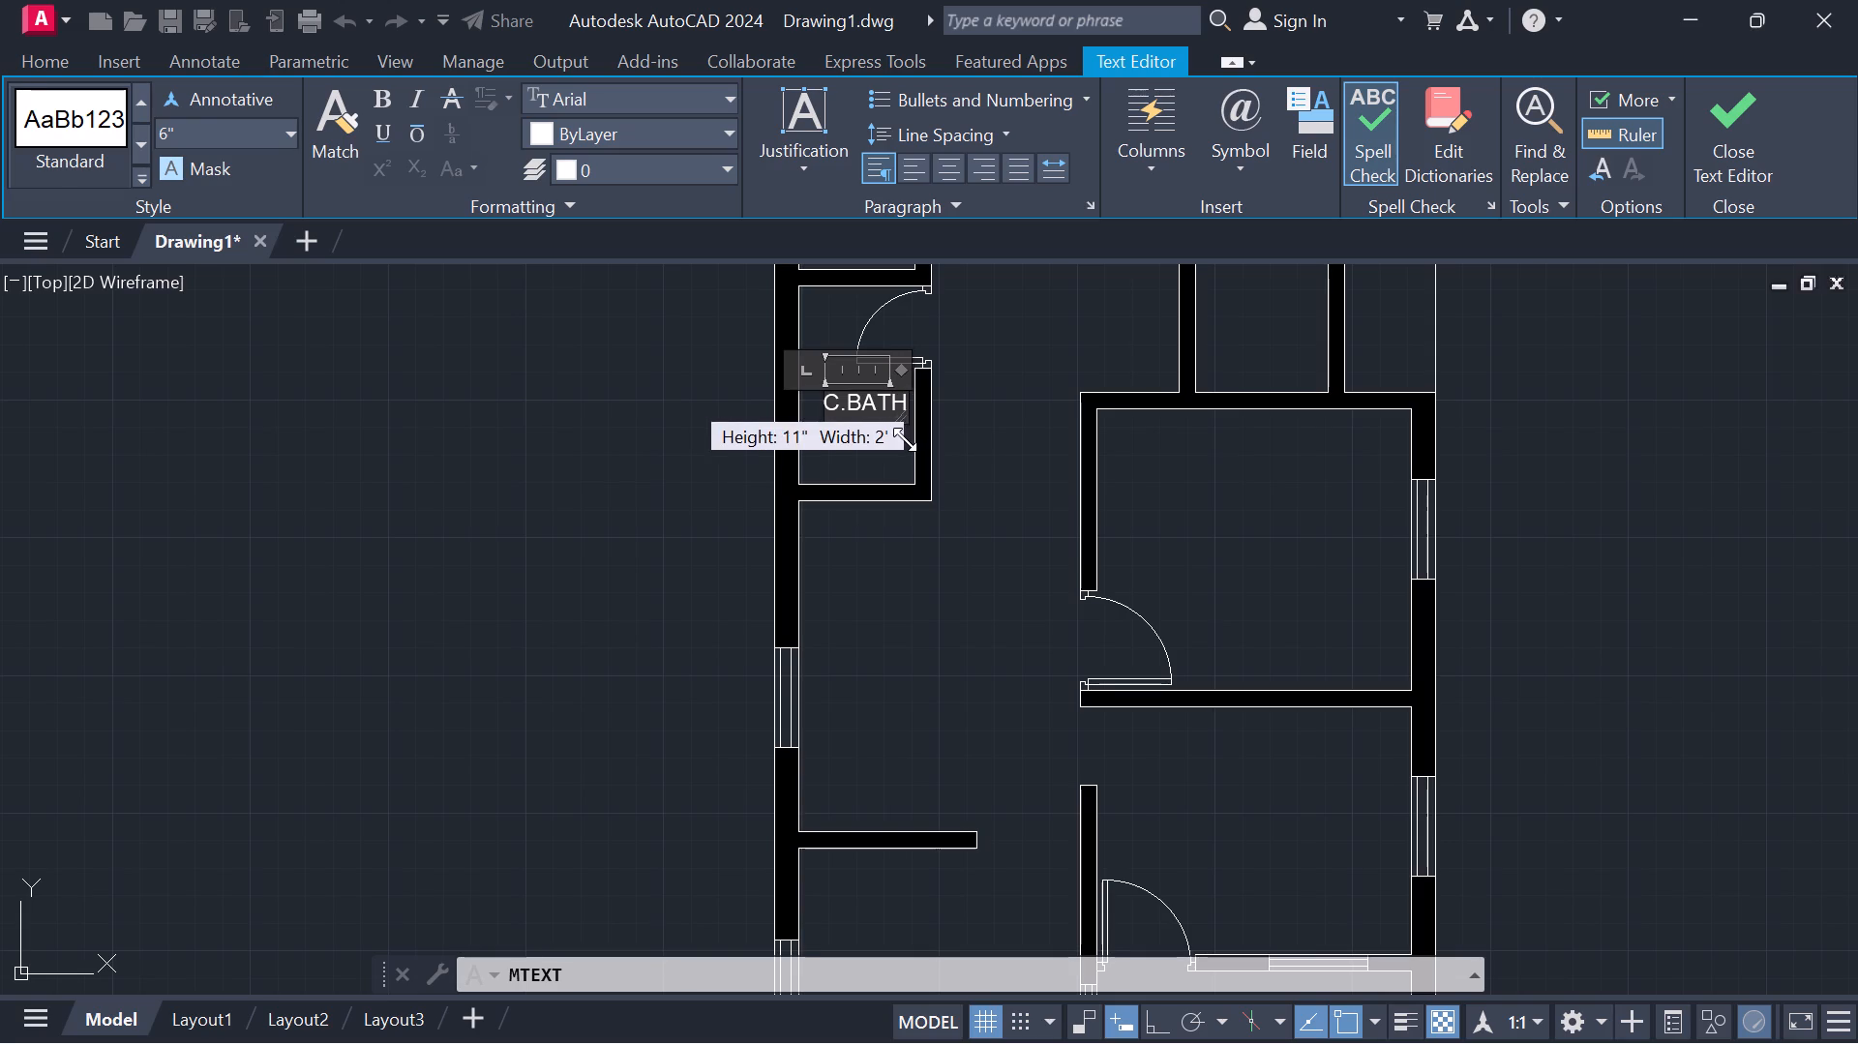
pyautogui.moveTo(905, 439); pyautogui.dragTo(905, 476)
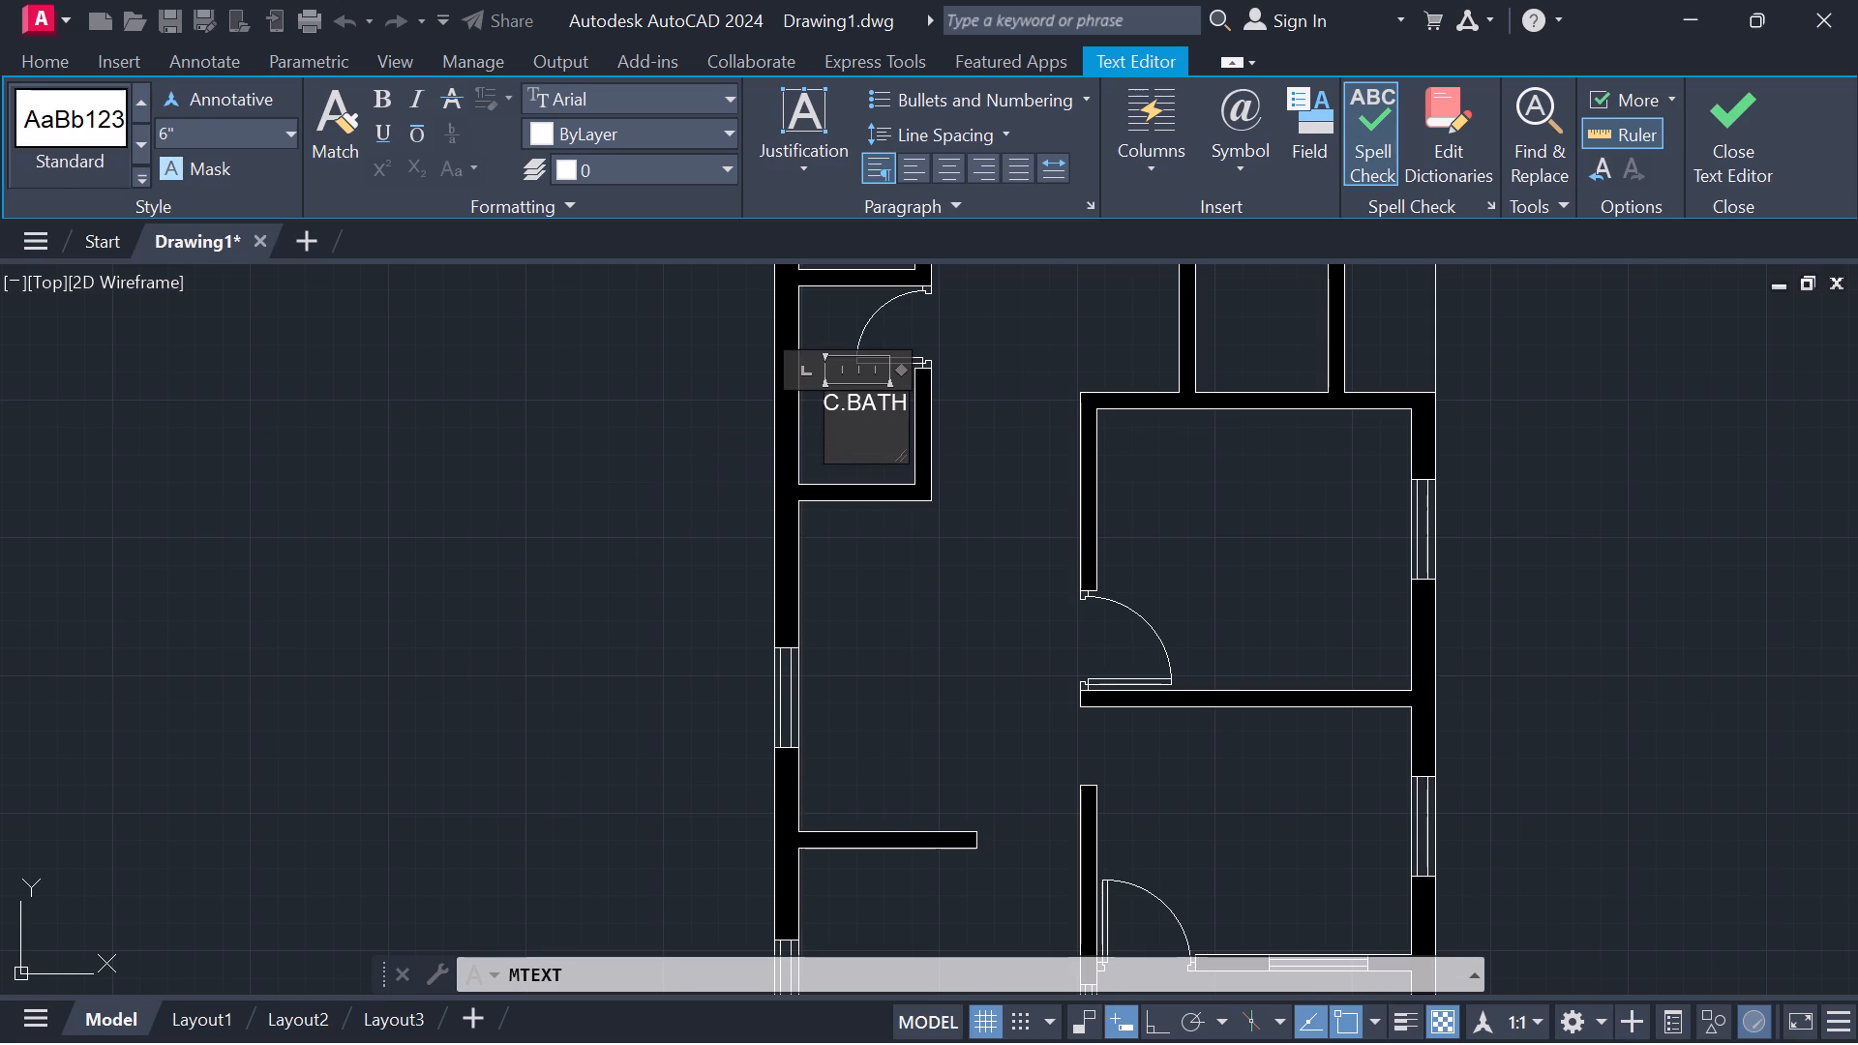
# Add the room size [4'X6'6"] as a slightly indented second line under C.BATH.
pyautogui.press('Return')
pyautogui.press('space')
pyautogui.press('[')
pyautogui.press('4')
pyautogui.press("'")
pyautogui.press('x')
pyautogui.press('6')
pyautogui.write("'6")
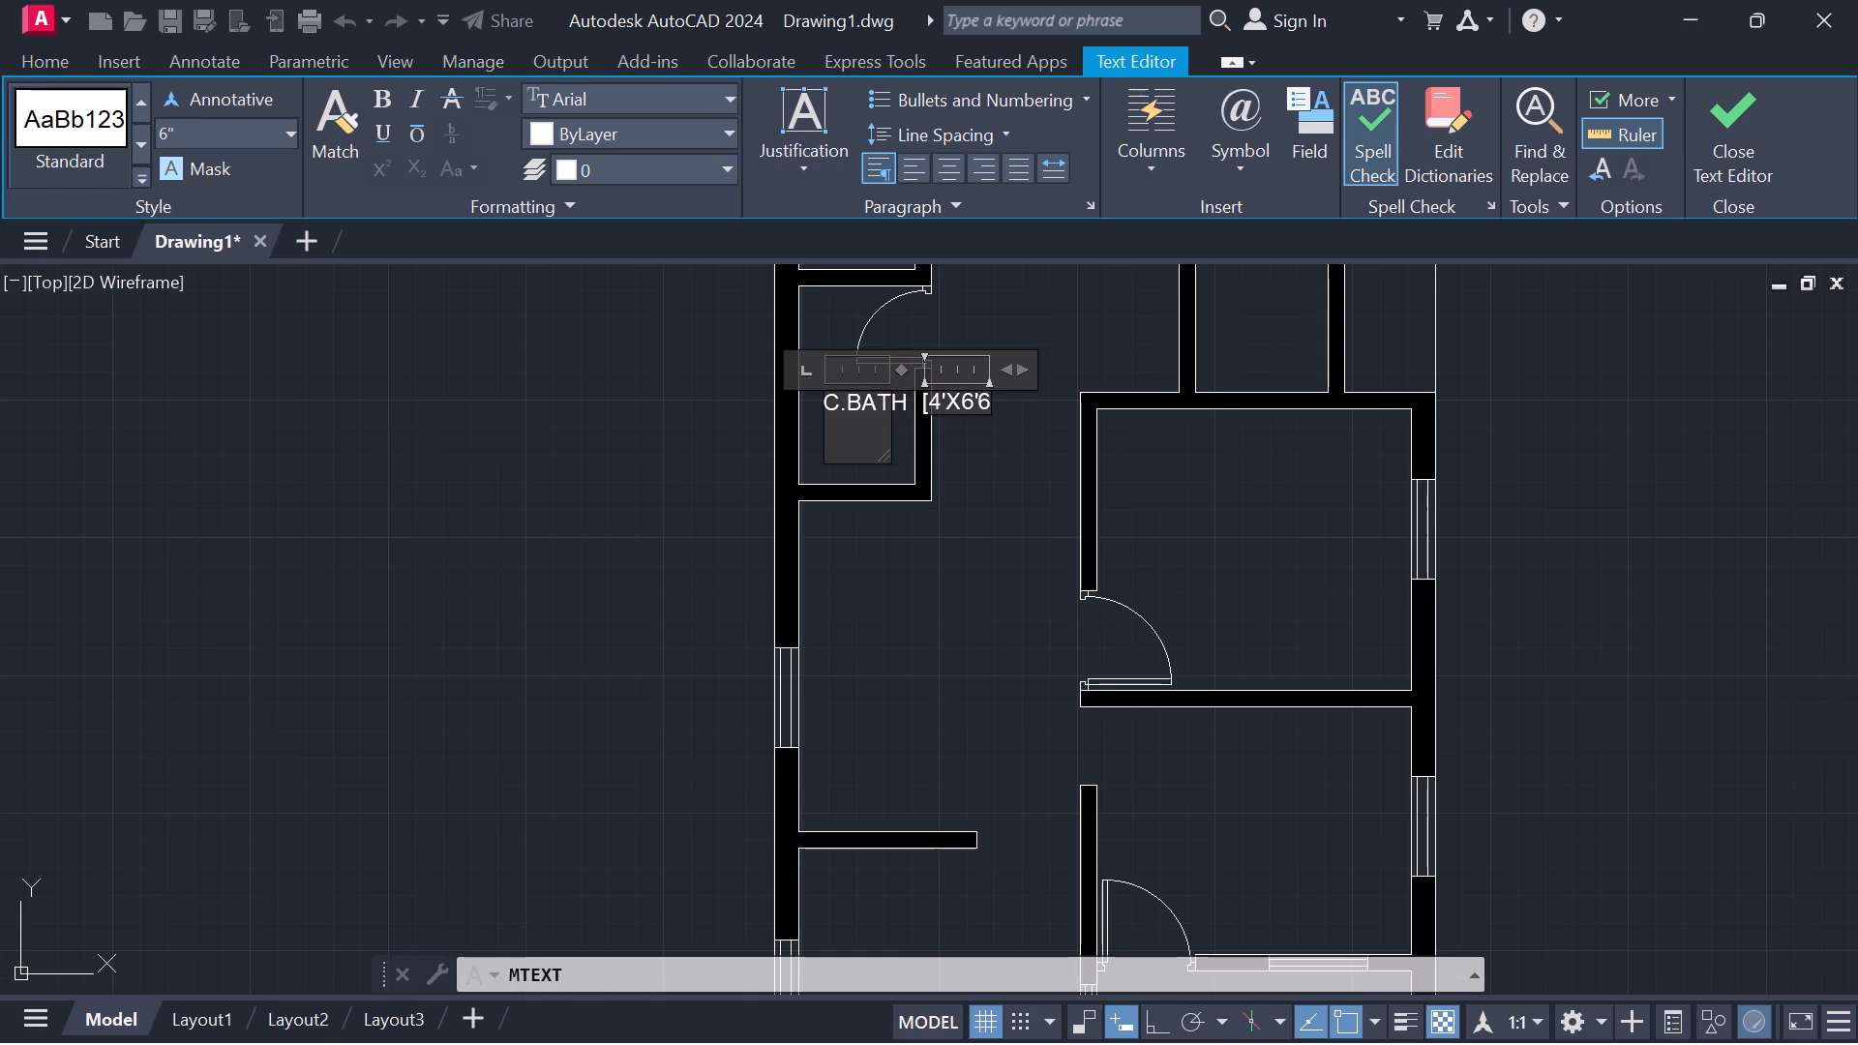
pyautogui.hotkey('shift', '"')
pyautogui.press(']')
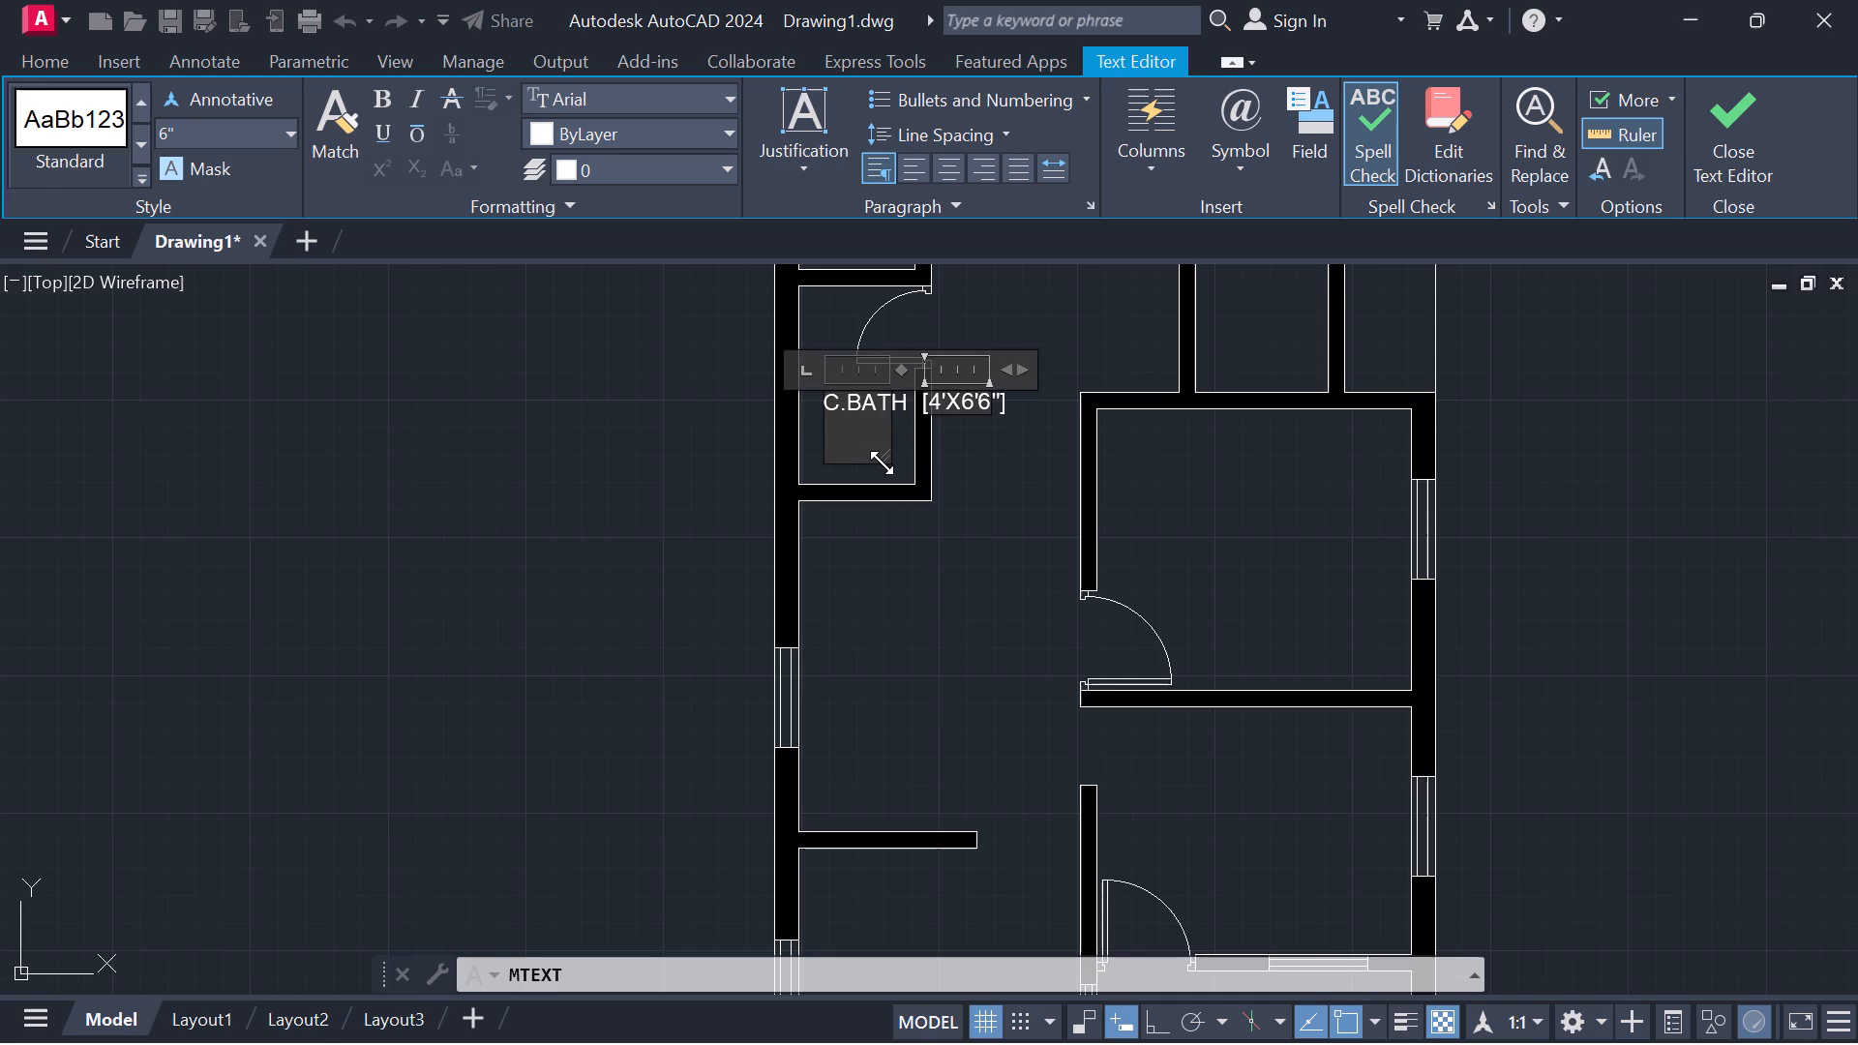
# Widen the C.BATH text frame so the full size fits on the second line, and finish the text.
pyautogui.moveTo(884, 463); pyautogui.dragTo(908, 513)
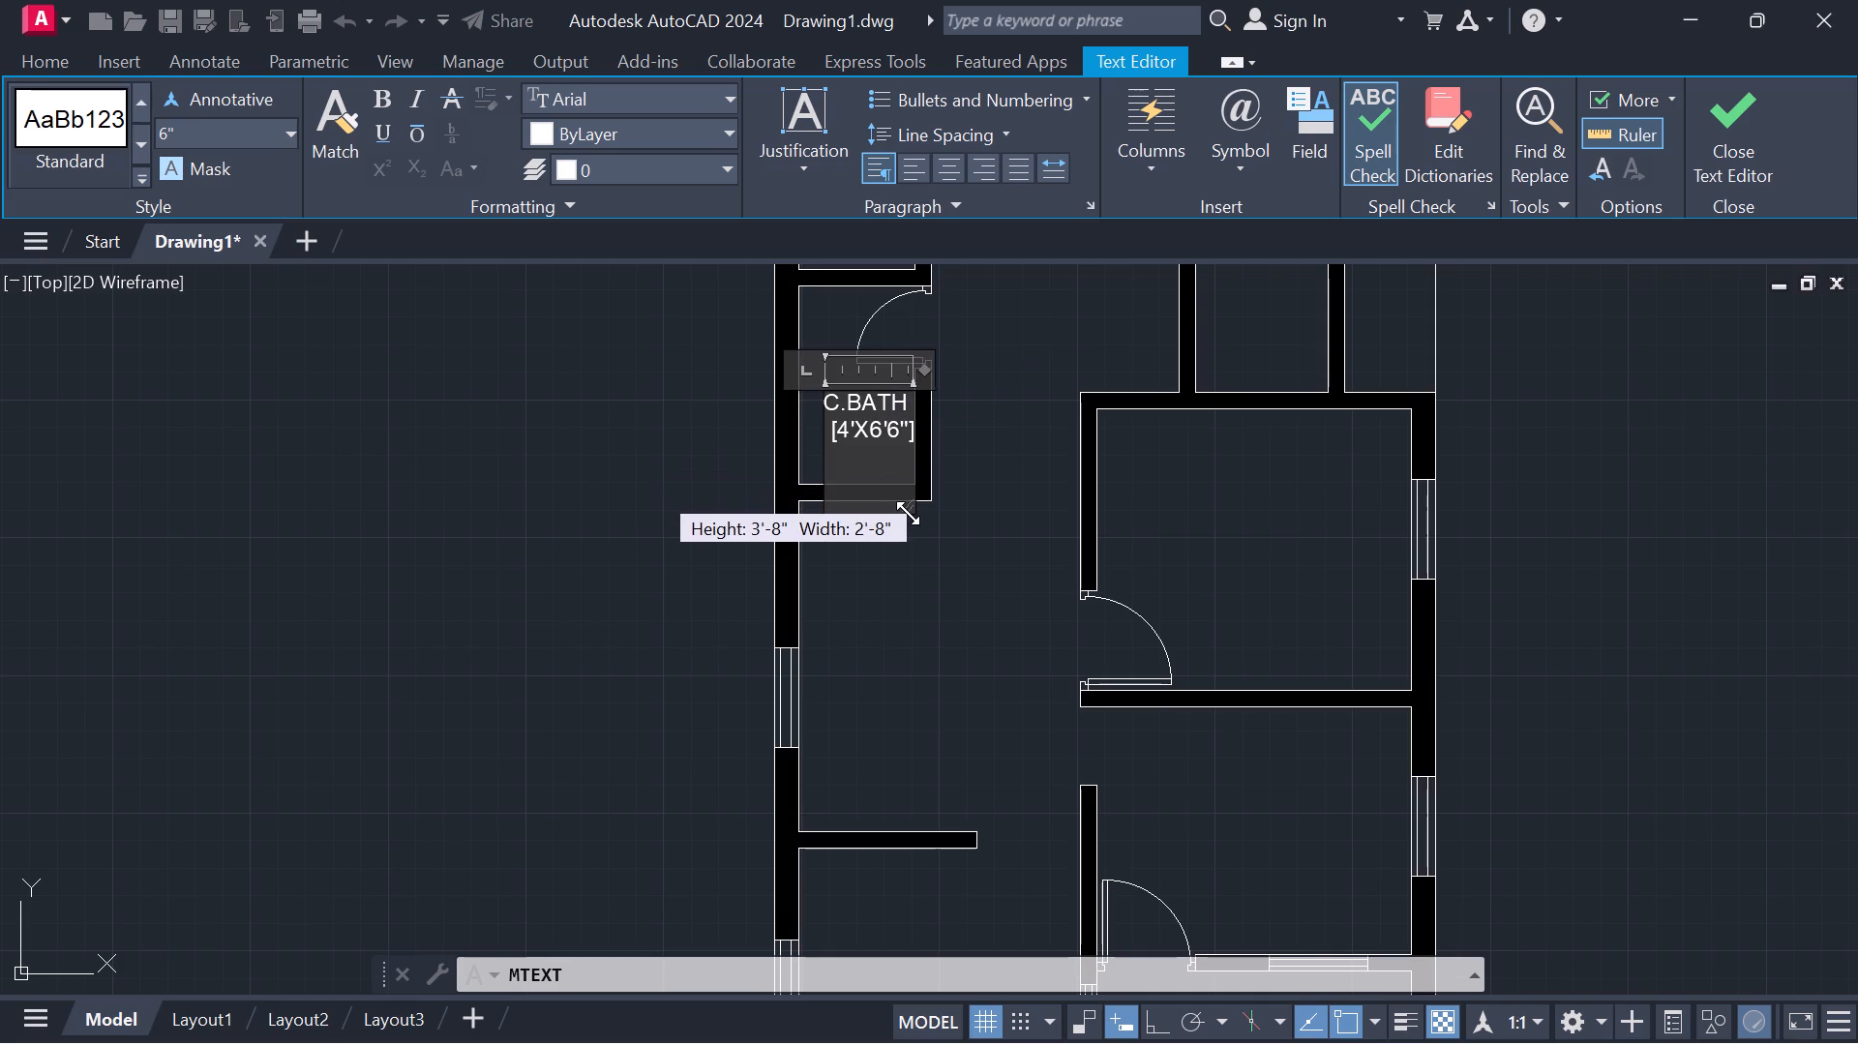
pyautogui.moveTo(908, 513); pyautogui.dragTo(922, 479)
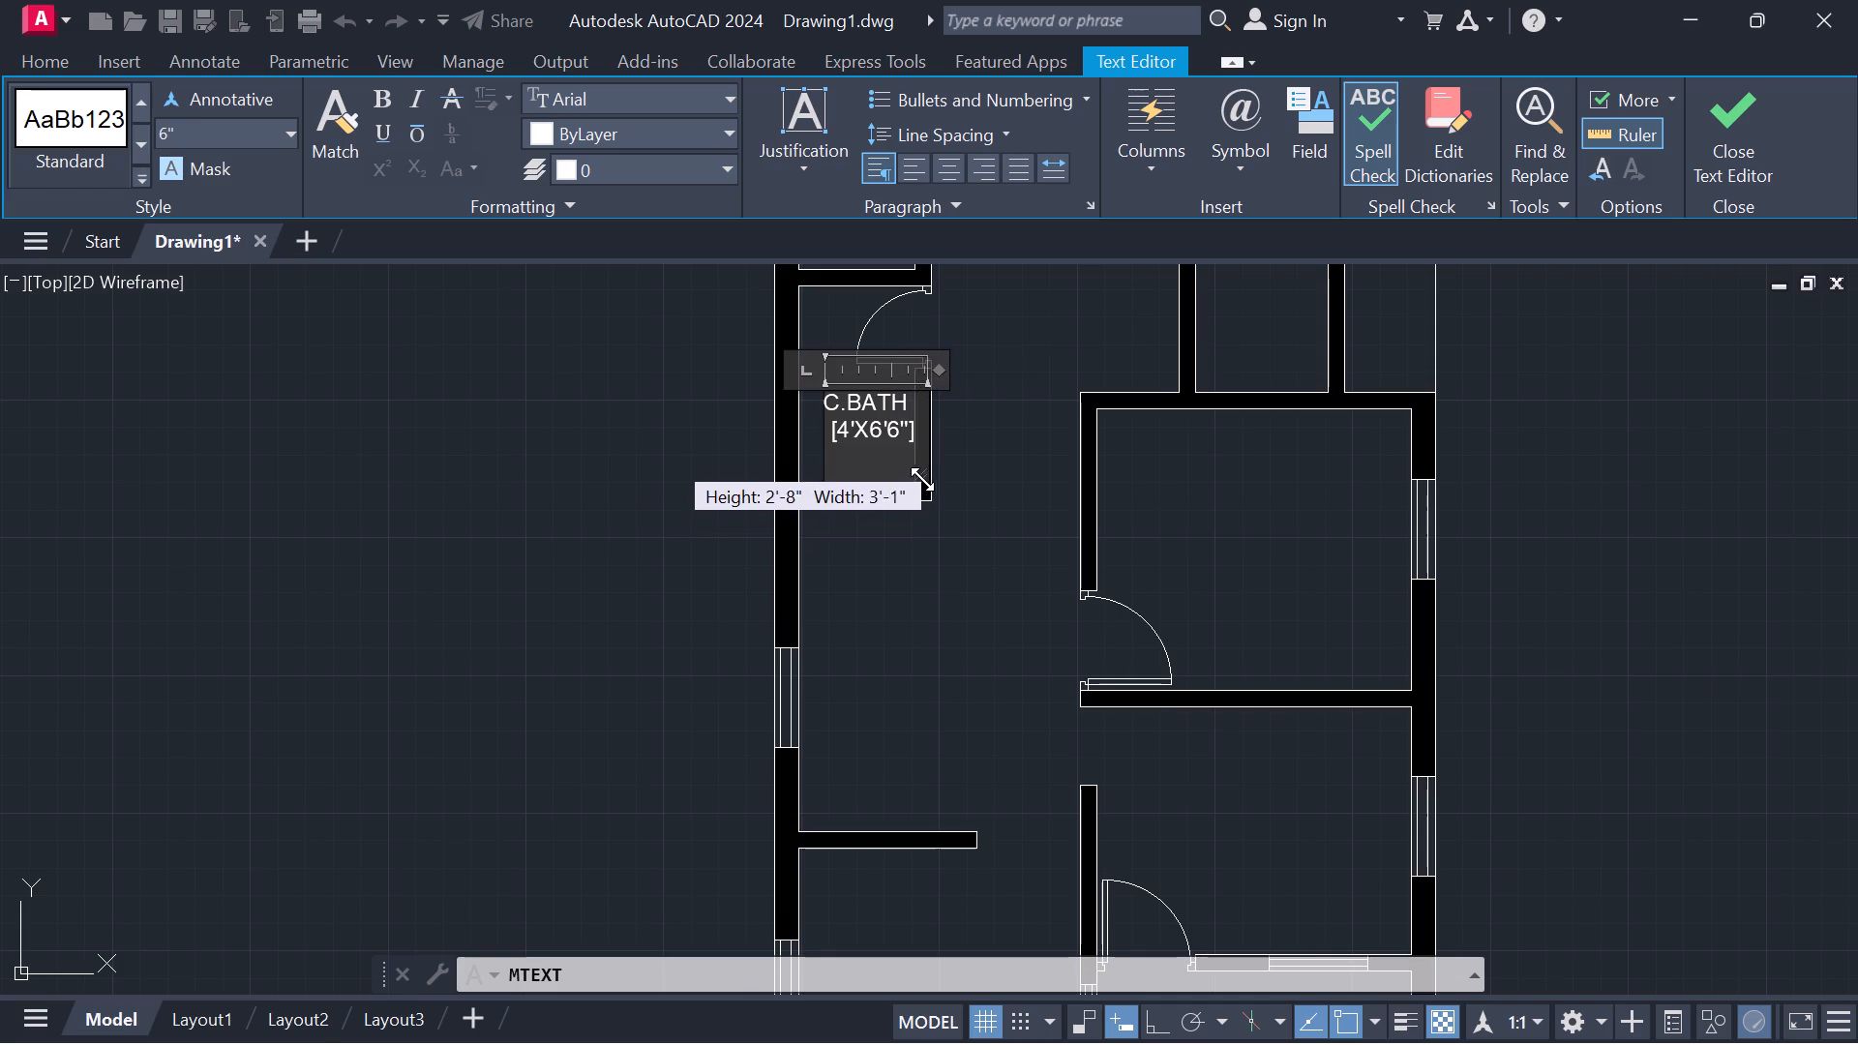
pyautogui.moveTo(922, 479); pyautogui.dragTo(927, 464)
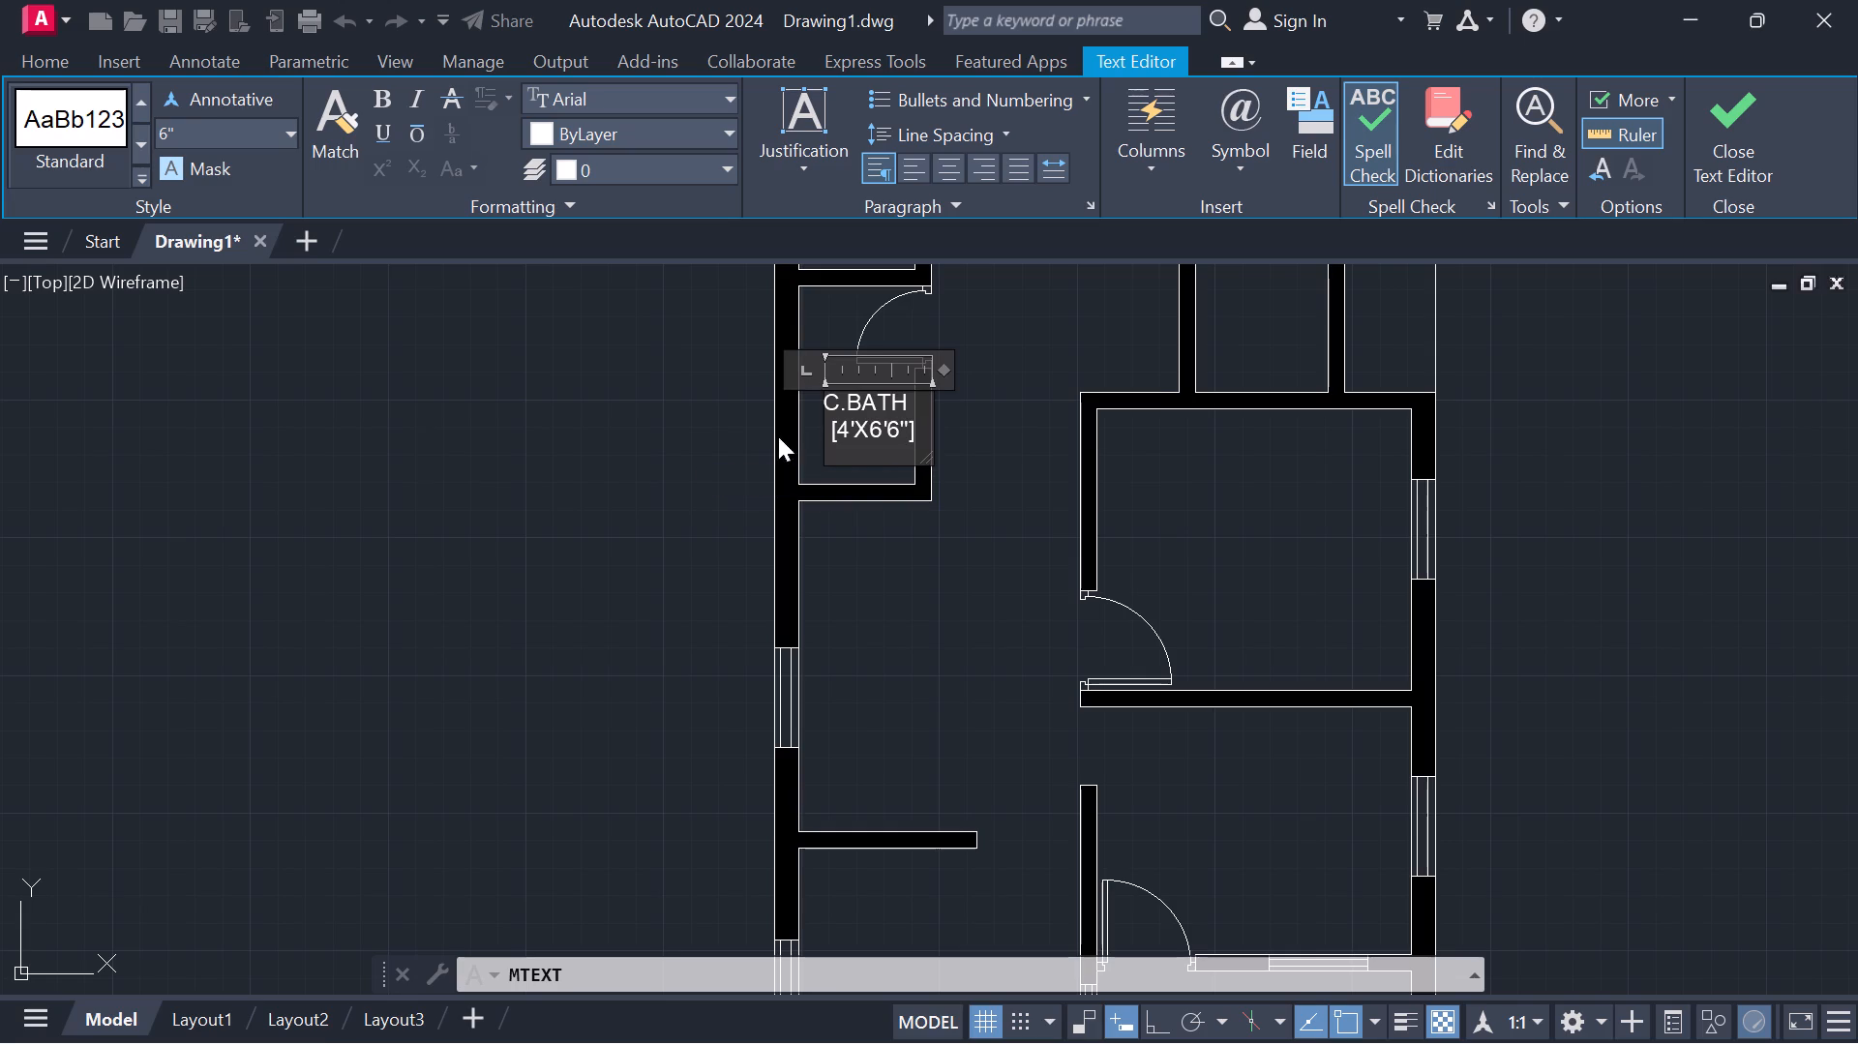
pyautogui.click(1719, 118)
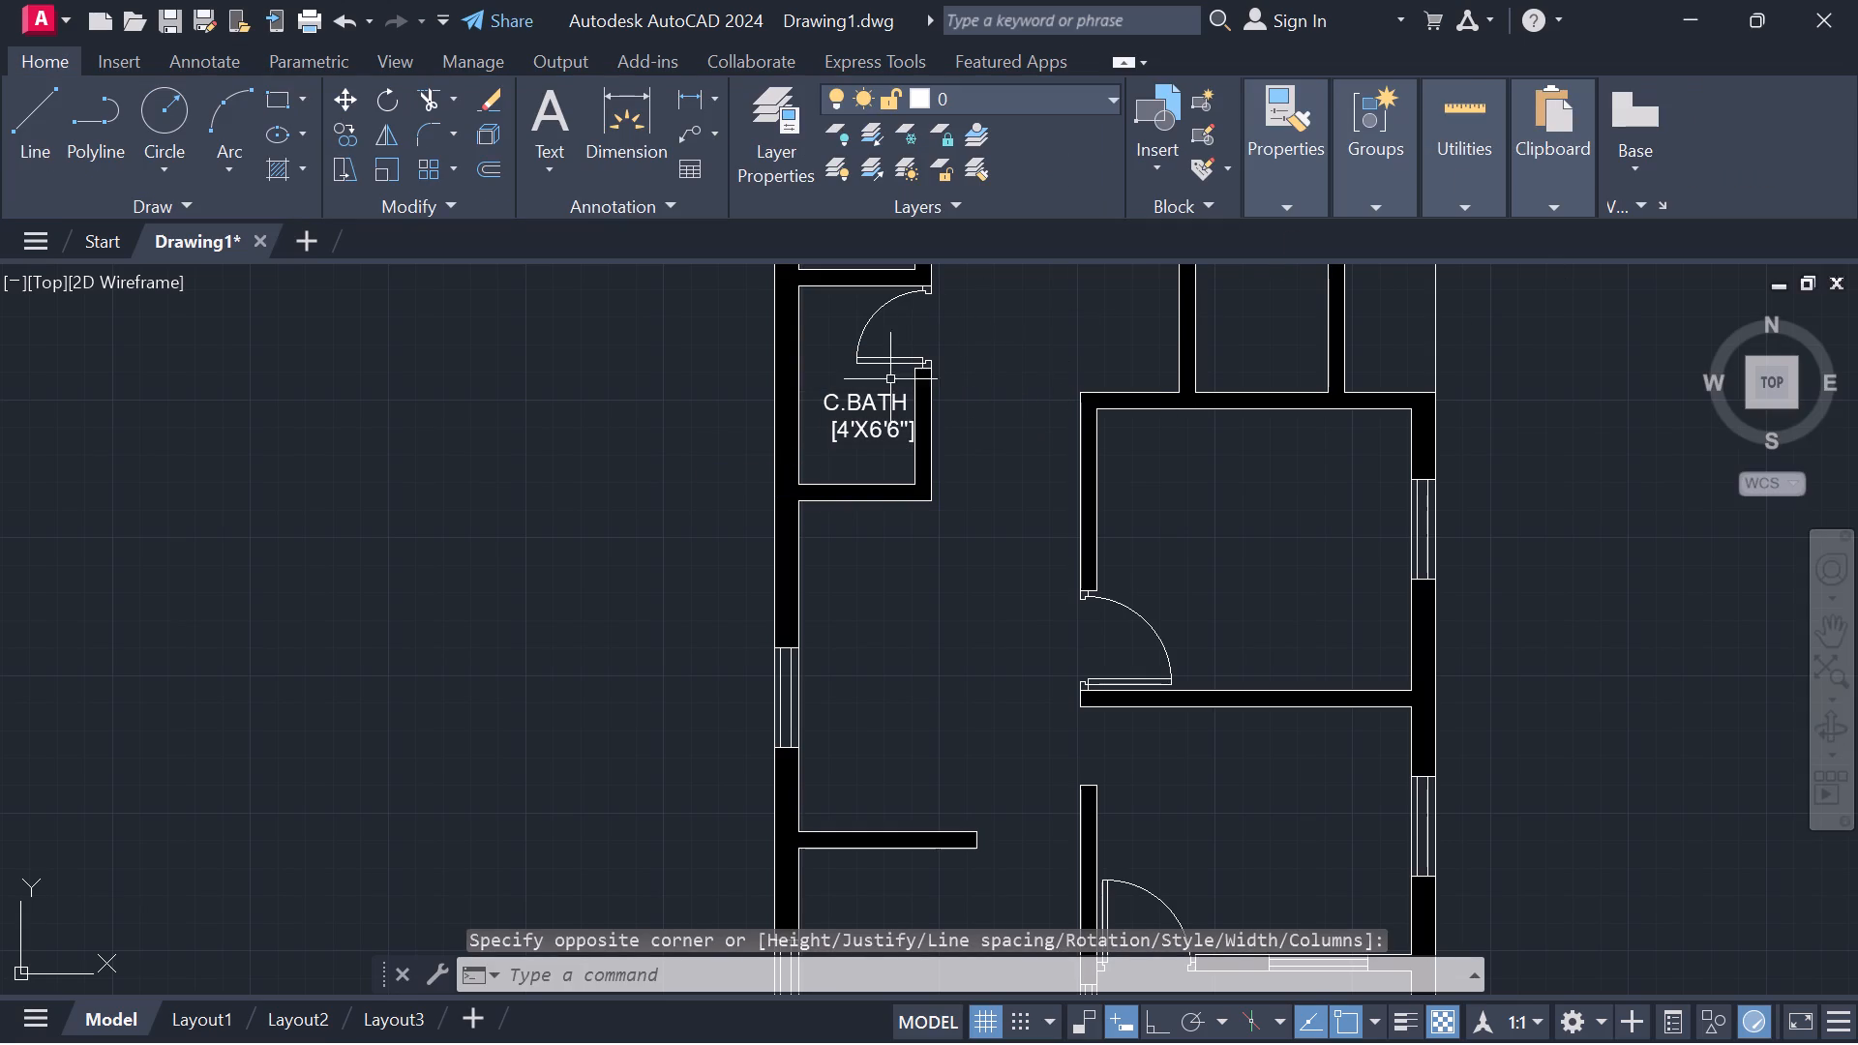
# Reposition the C.BATH label slightly up and to the left so it sits clear of the bathroom walls.
pyautogui.click(883, 406)
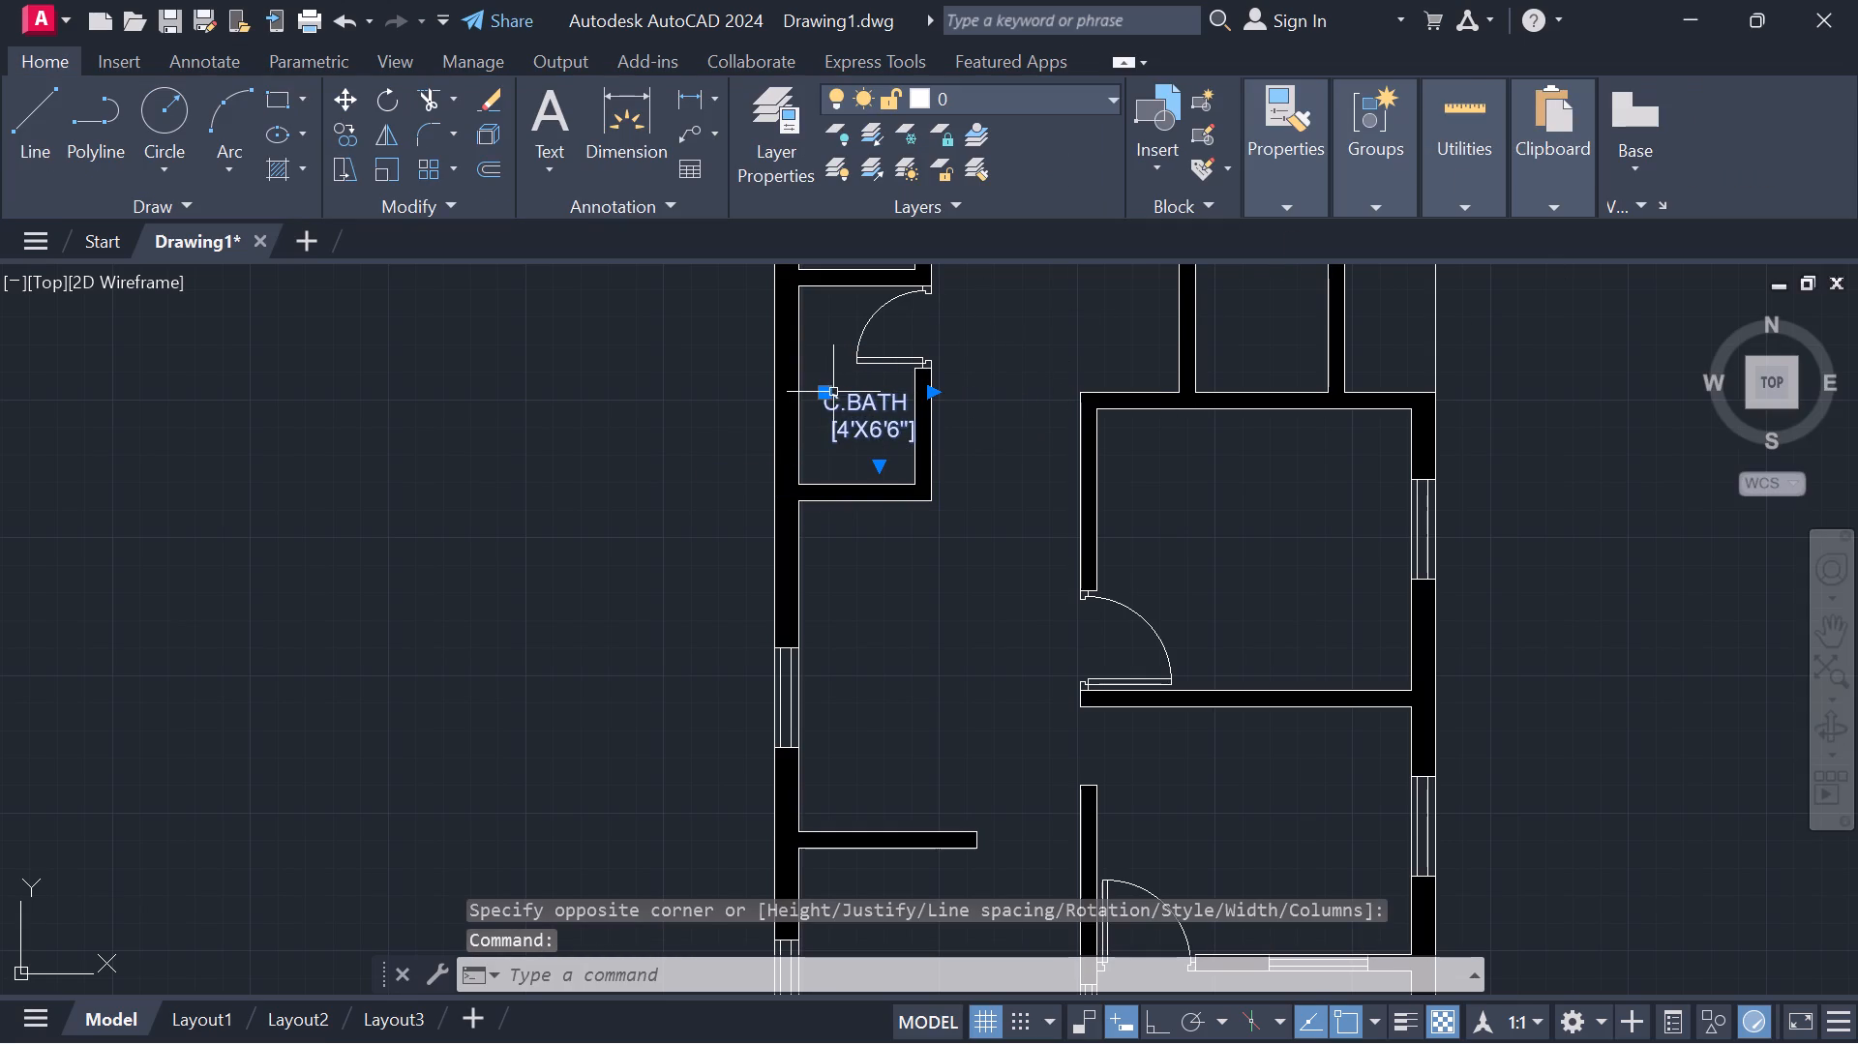
pyautogui.click(830, 390)
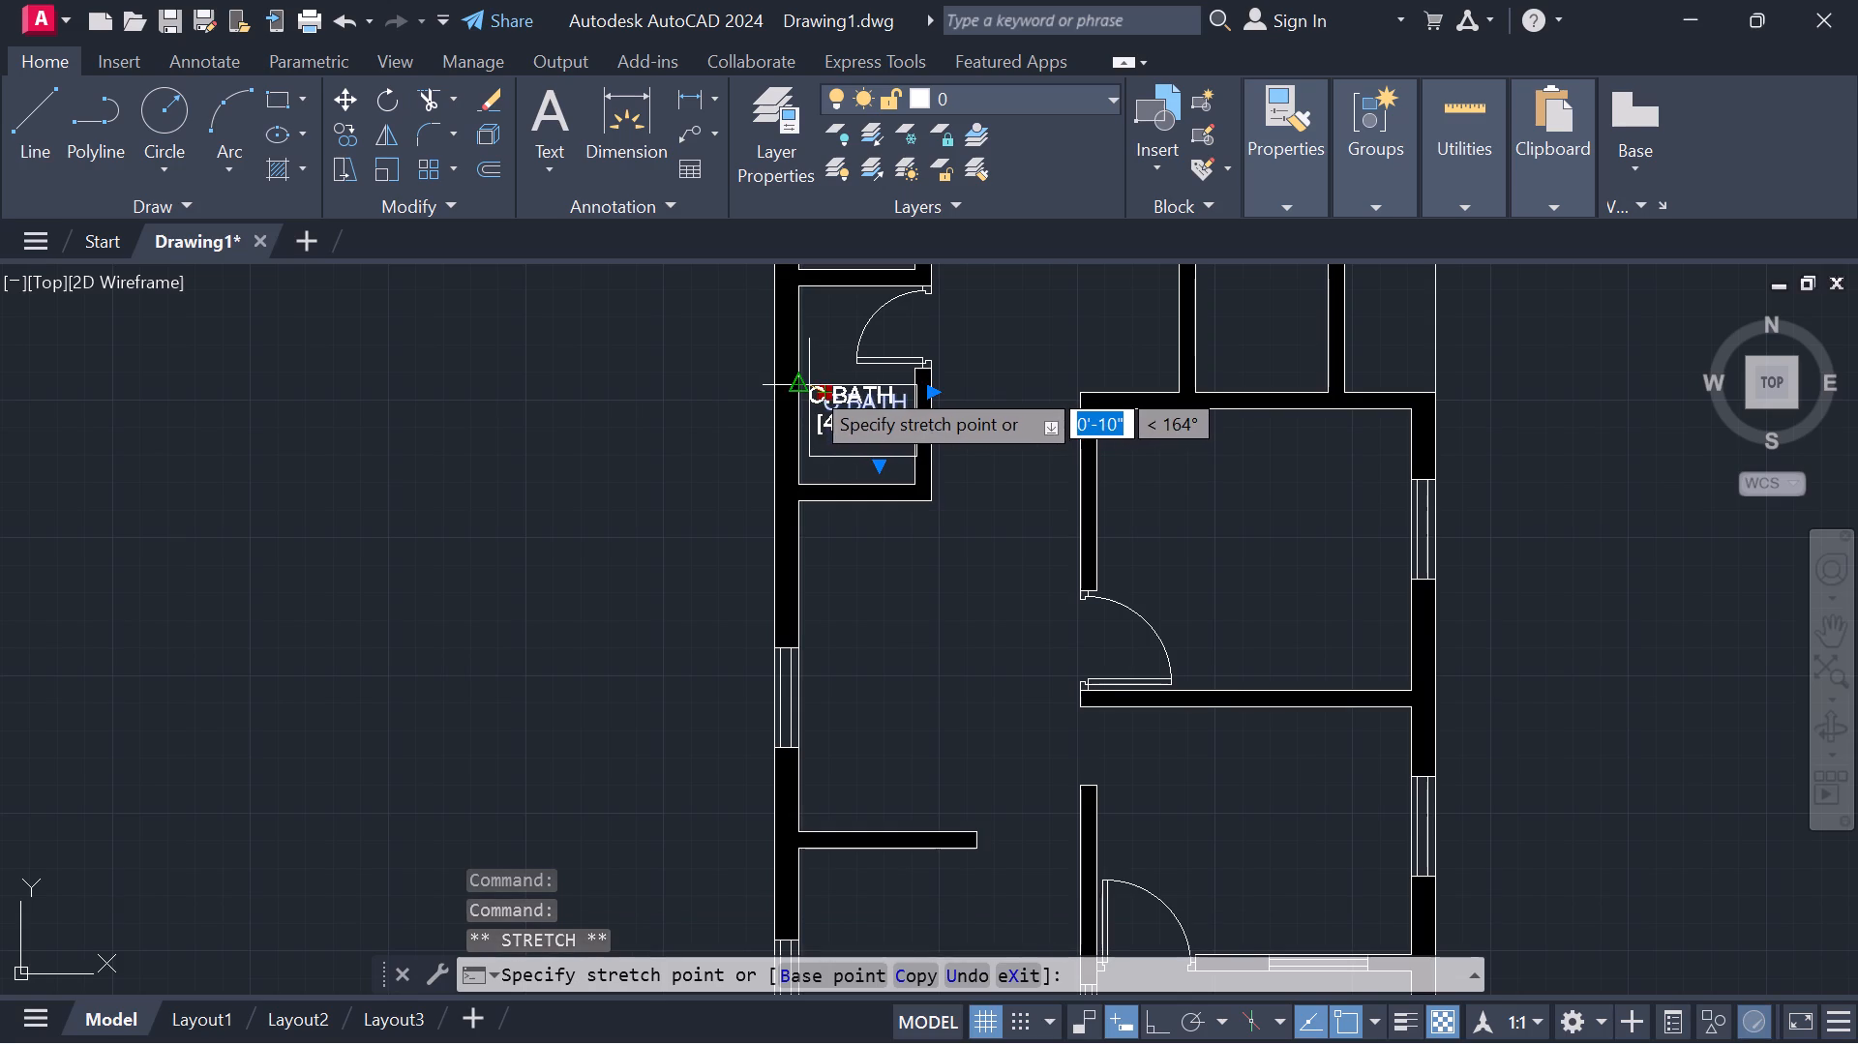
pyautogui.click(808, 385)
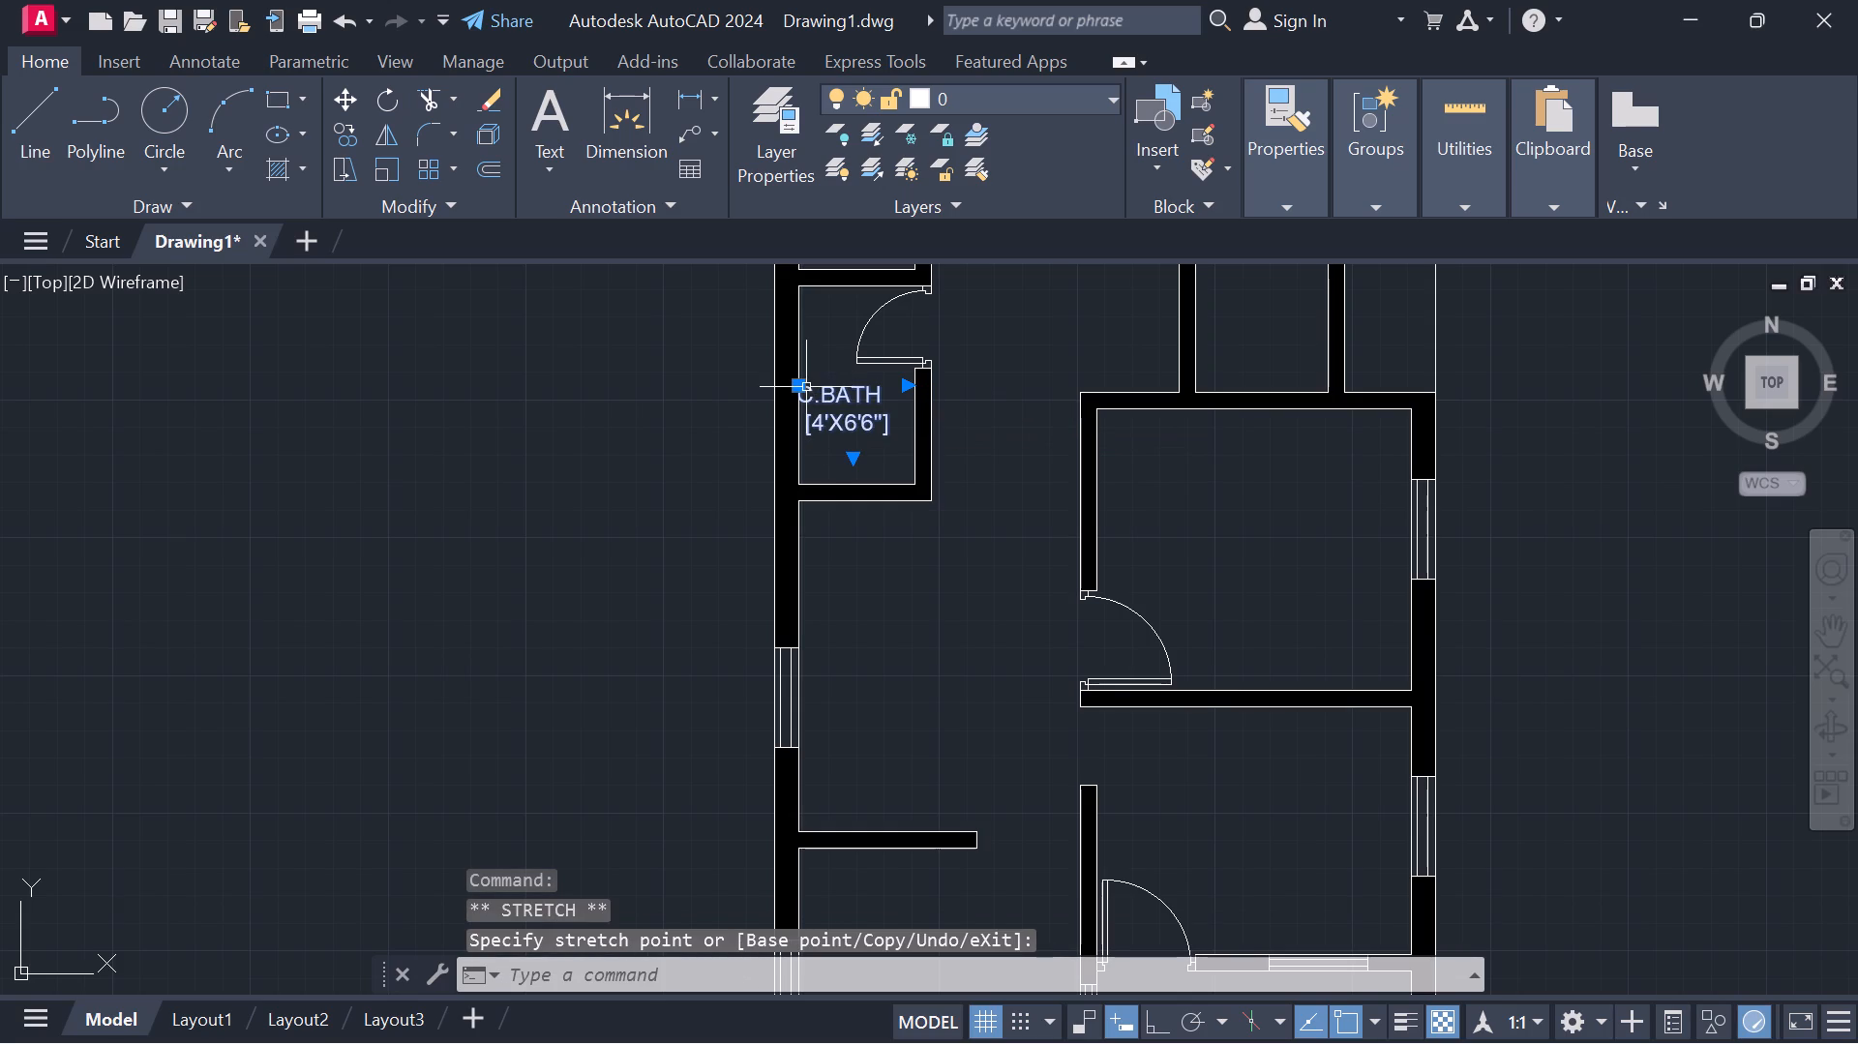
pyautogui.click(802, 386)
pyautogui.click(811, 389)
pyautogui.click(801, 384)
pyautogui.click(816, 390)
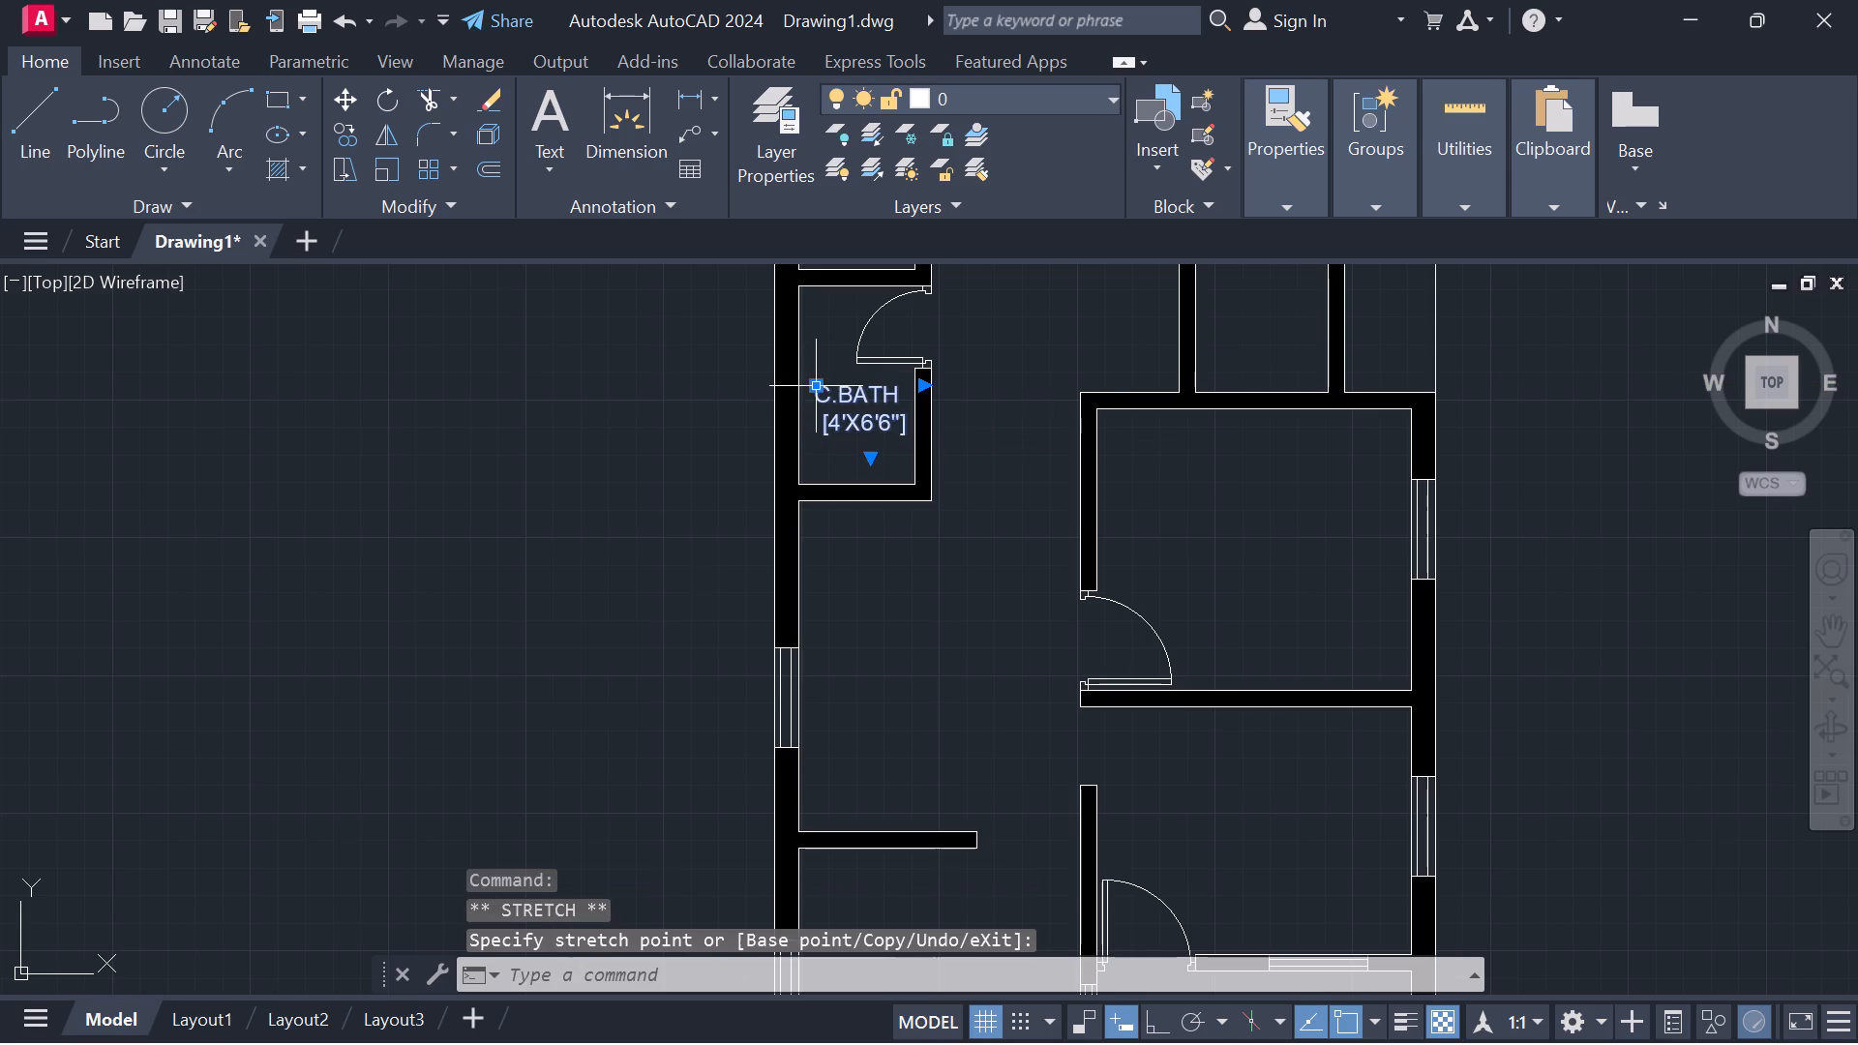
pyautogui.press('Escape')
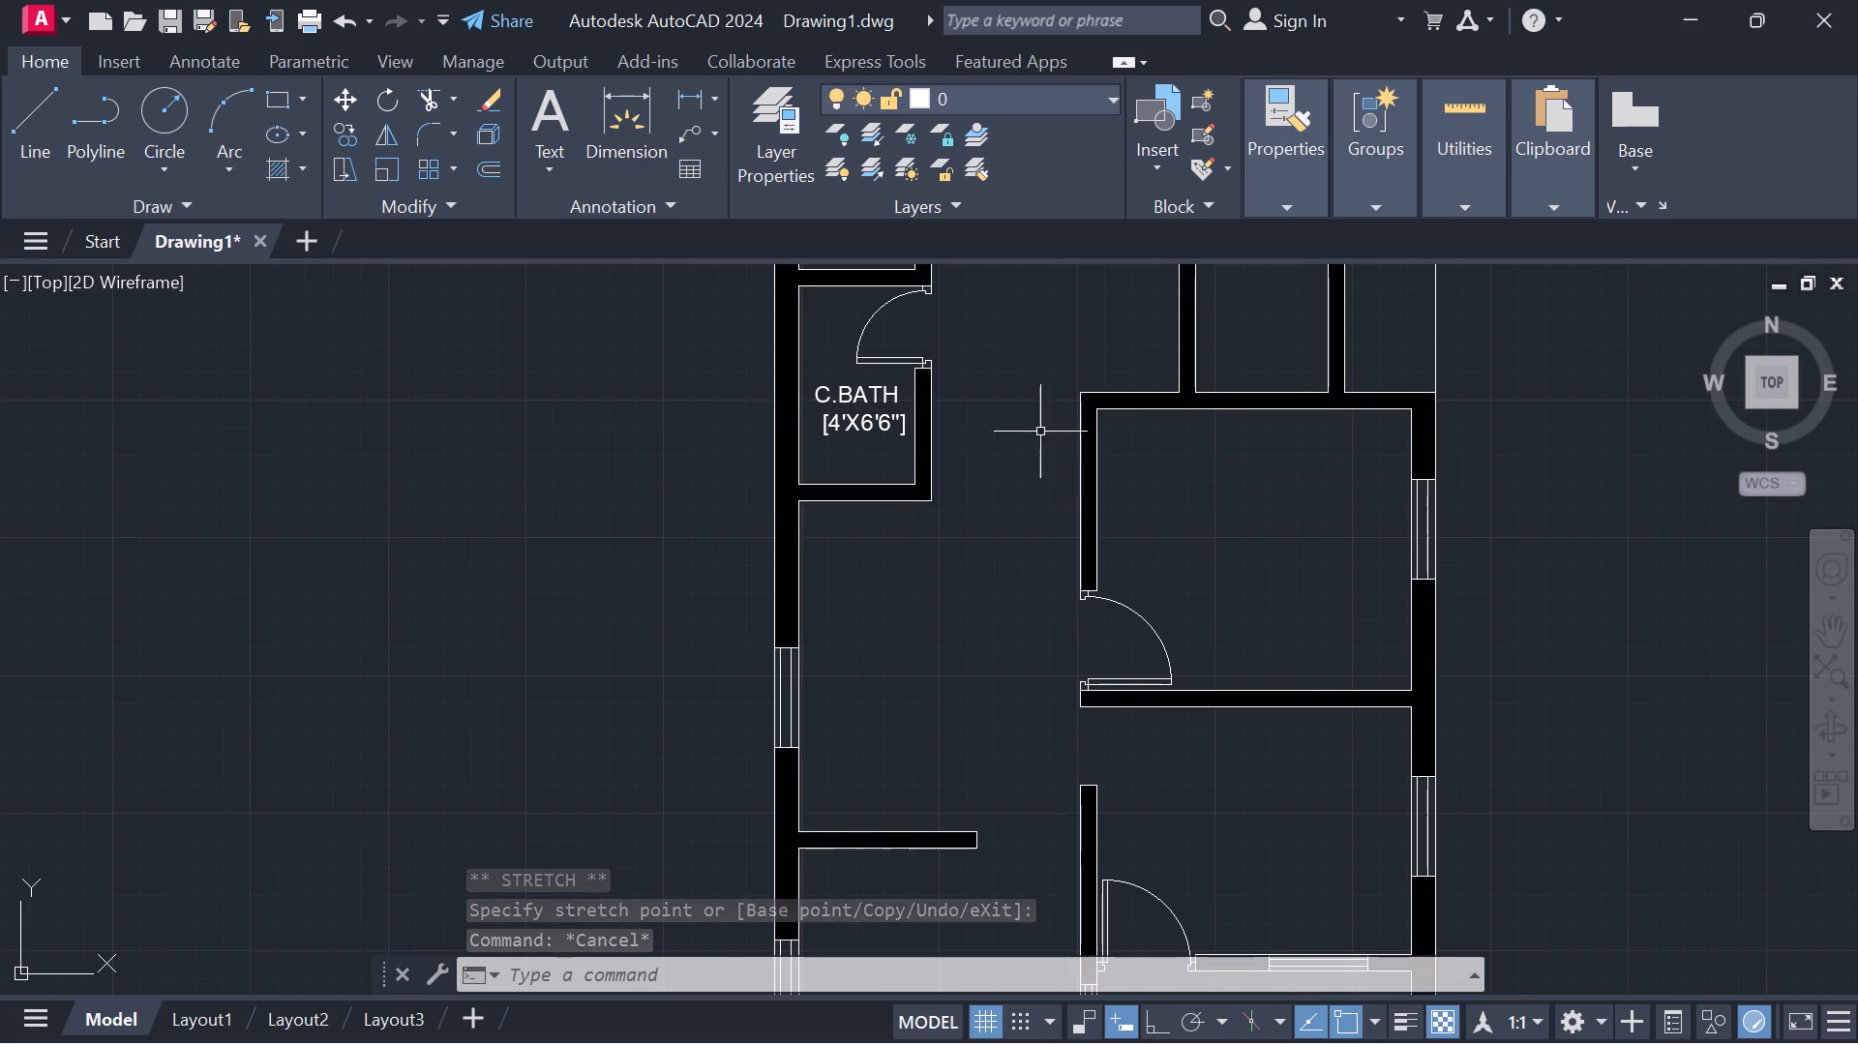
# Copy the C.BATH label into the open area below it, the middle-right room, the small right-hand bath and both top rooms.
pyautogui.click(873, 396)
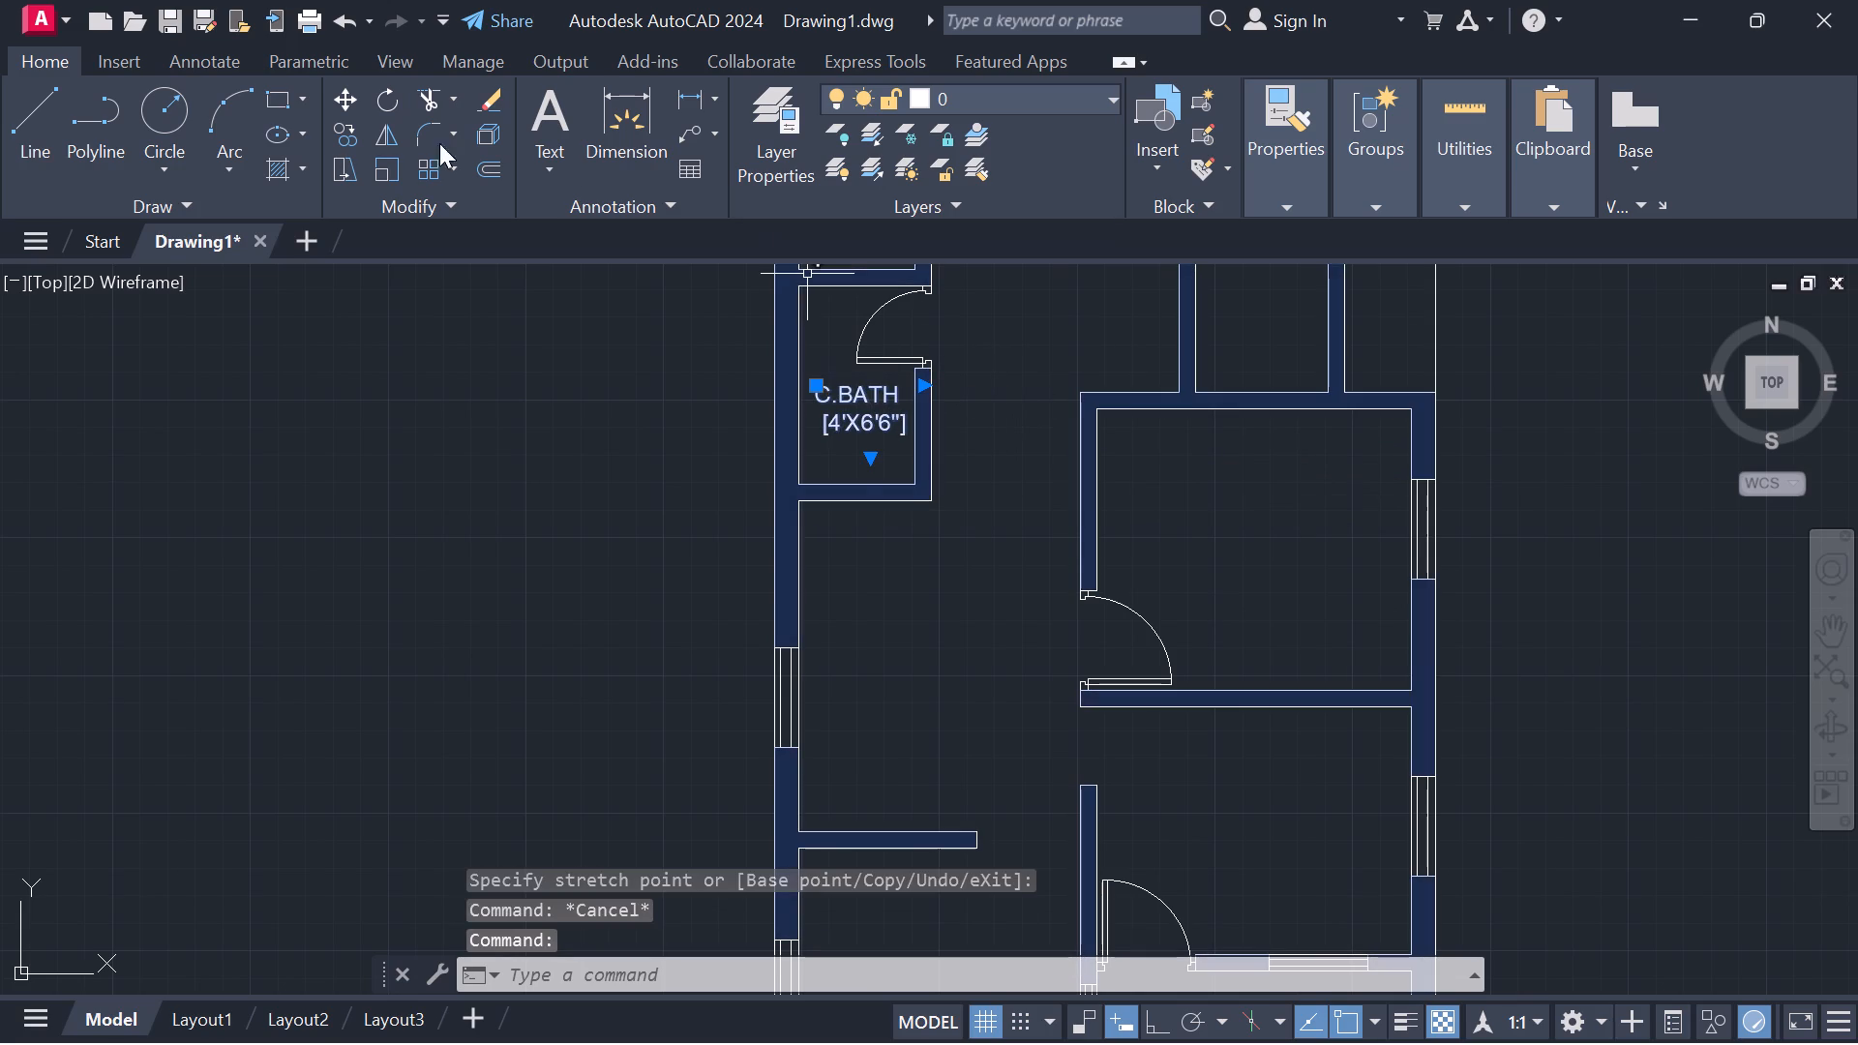
pyautogui.click(334, 125)
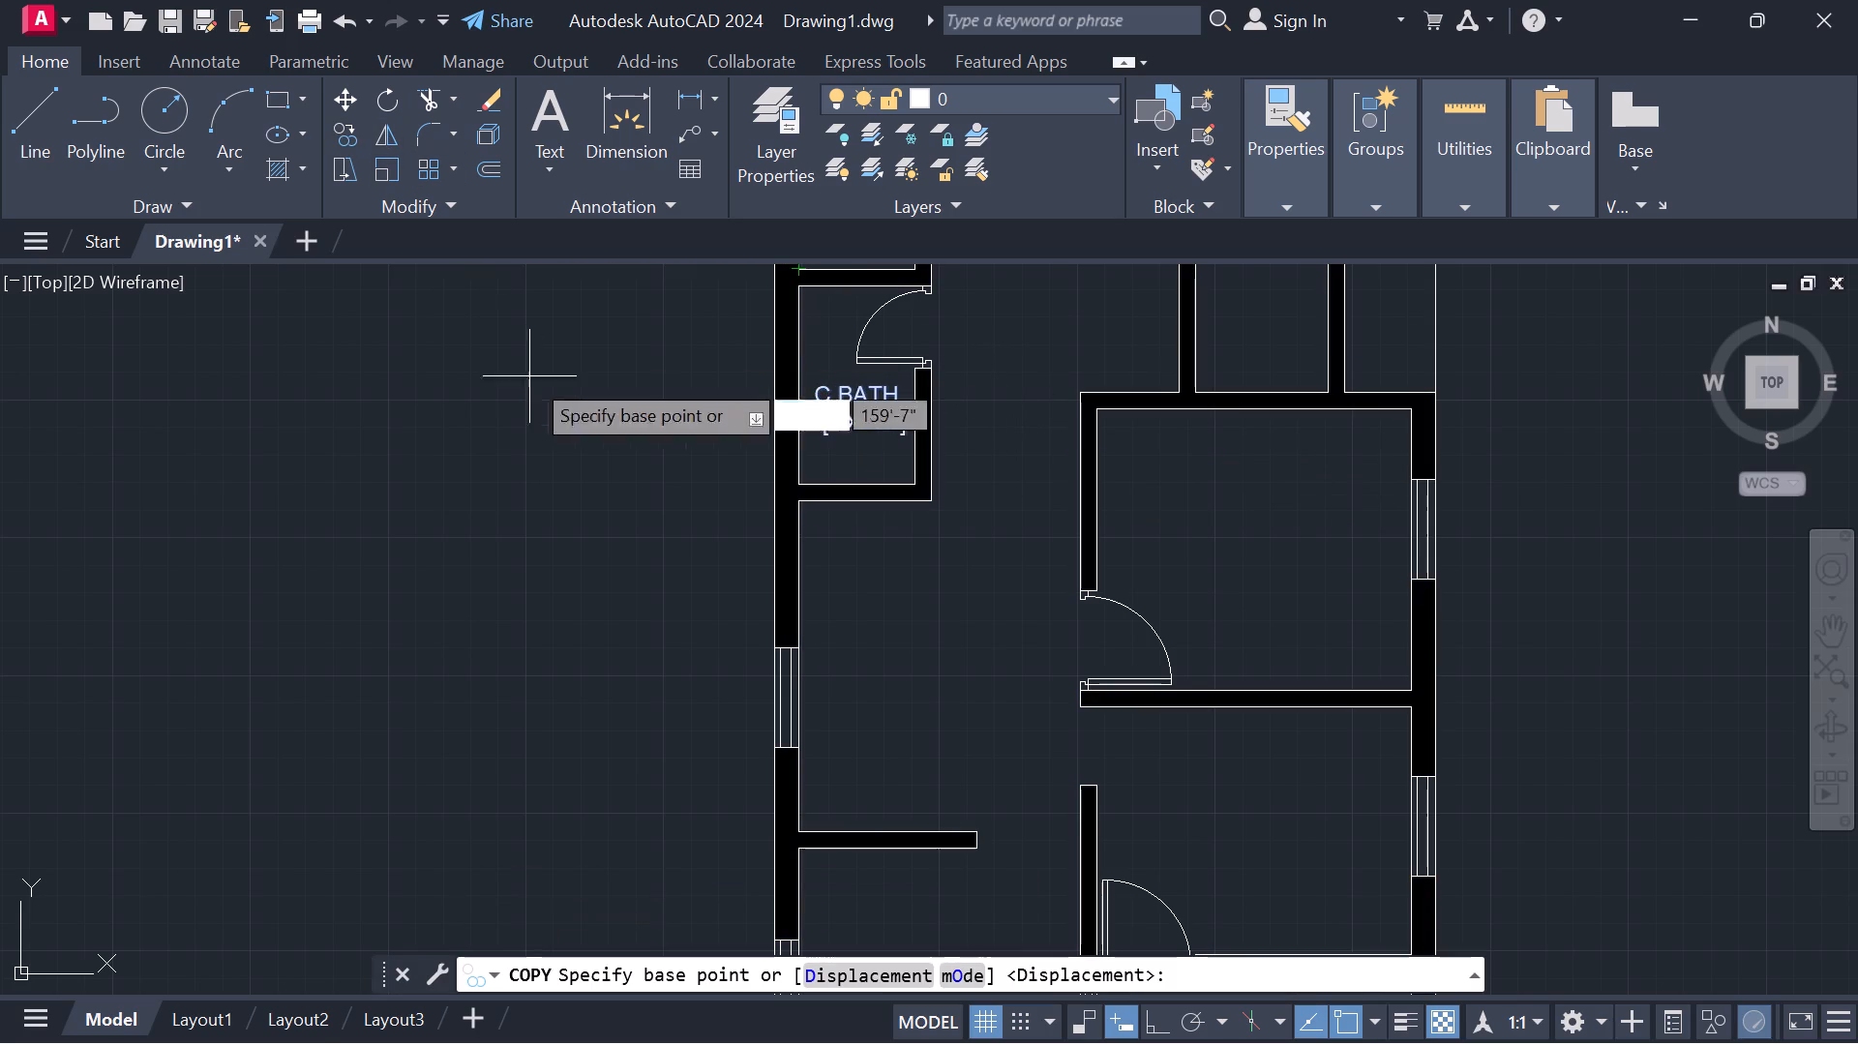
pyautogui.click(839, 409)
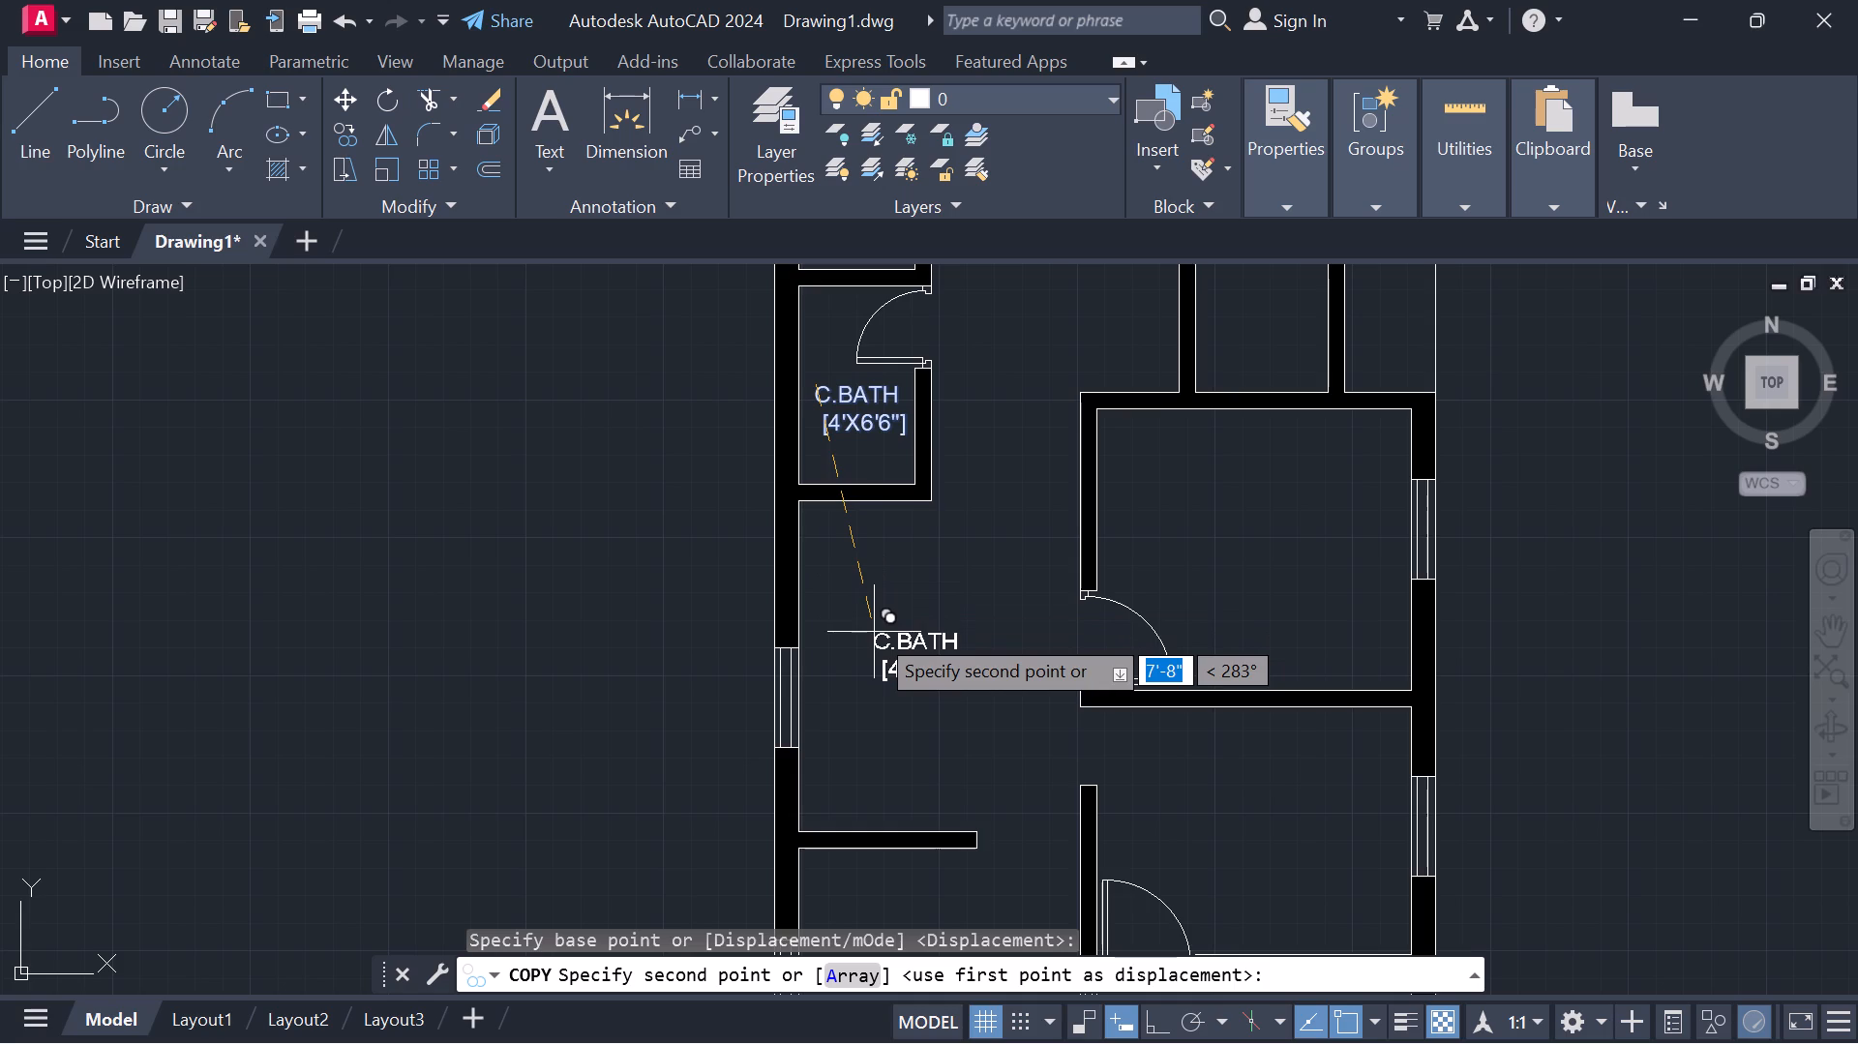
pyautogui.scroll(-3, 874, 632)
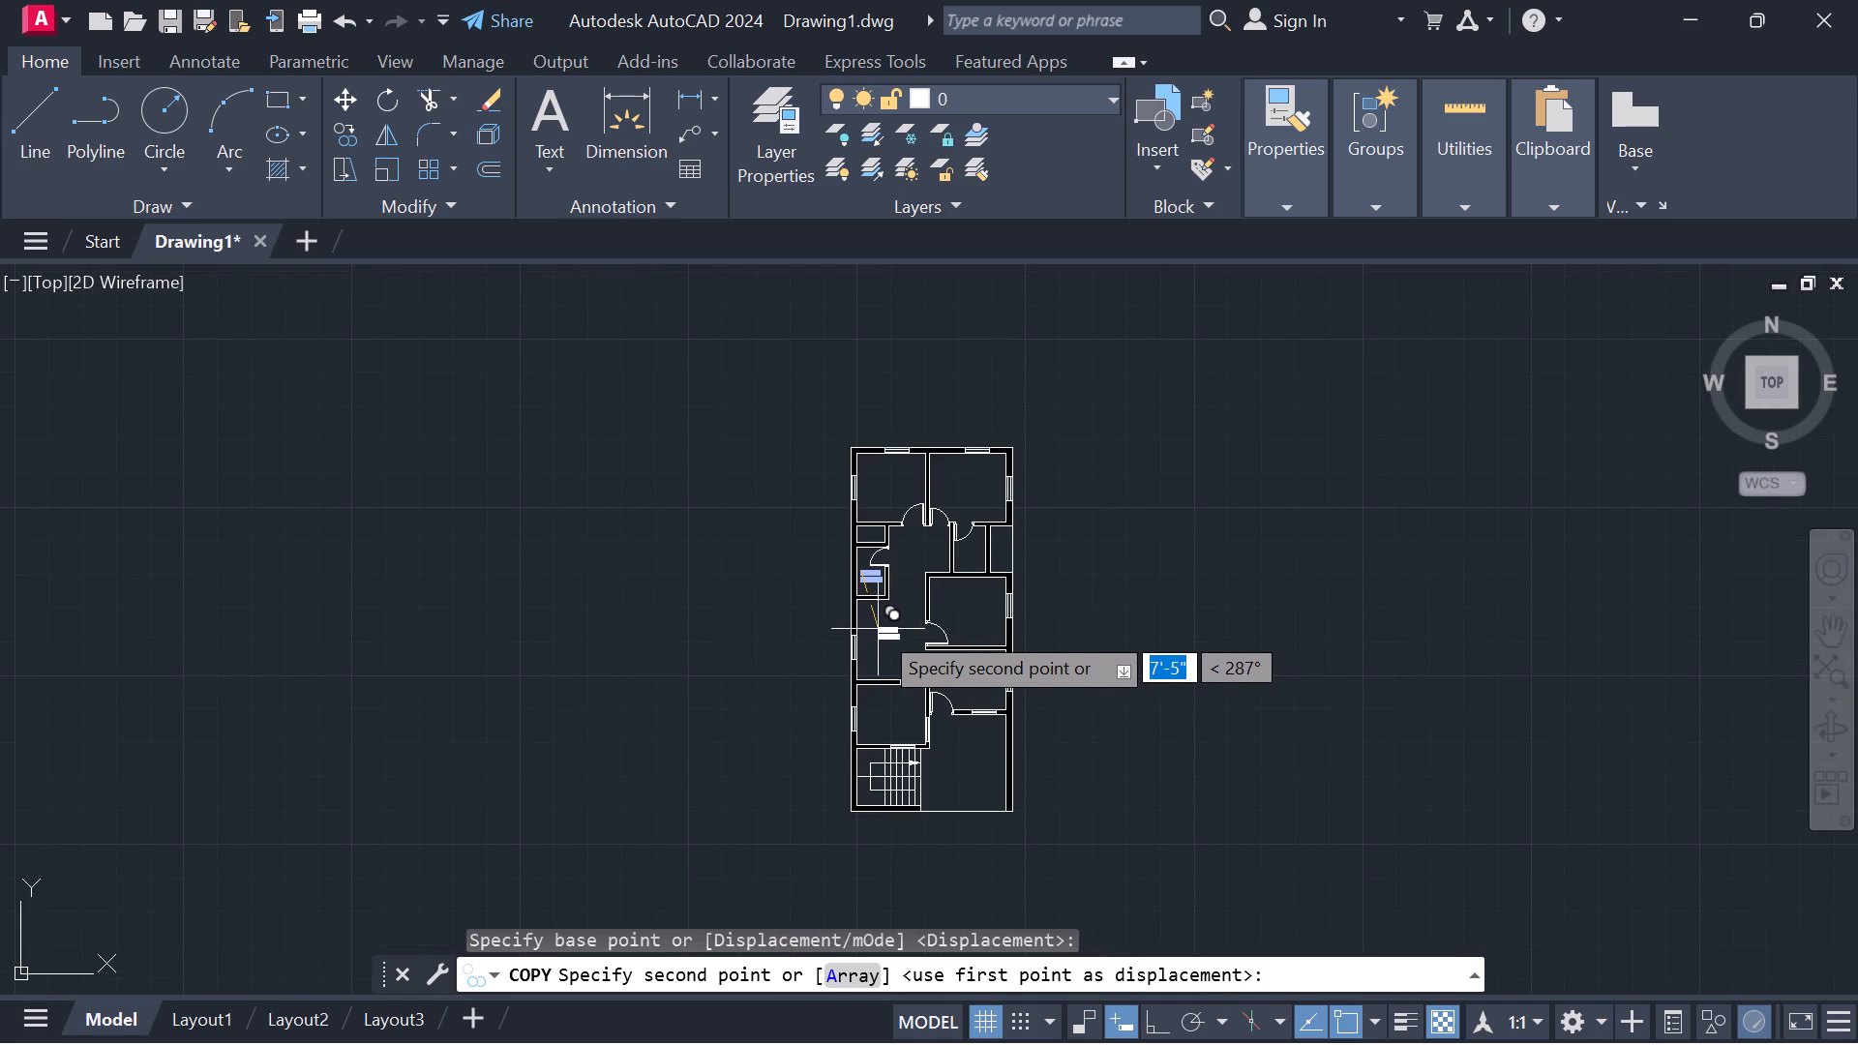
pyautogui.scroll(2, 879, 628)
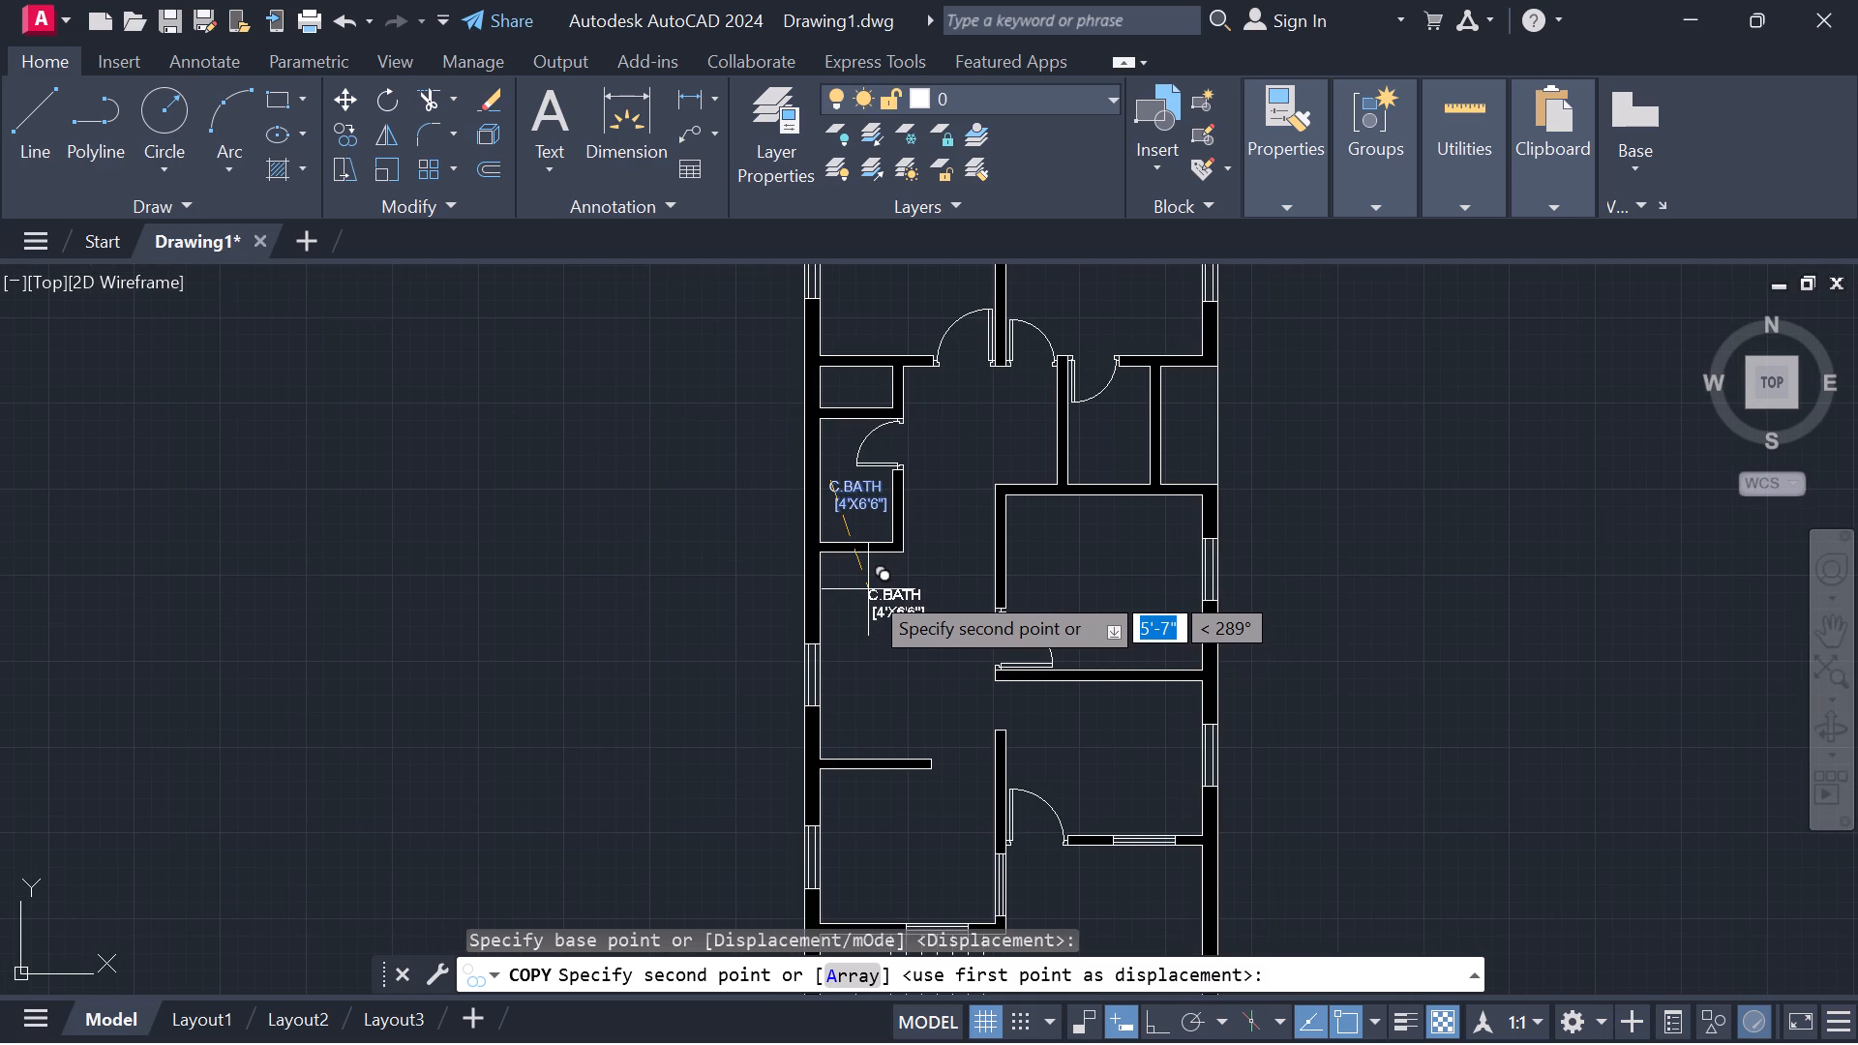
pyautogui.click(858, 650)
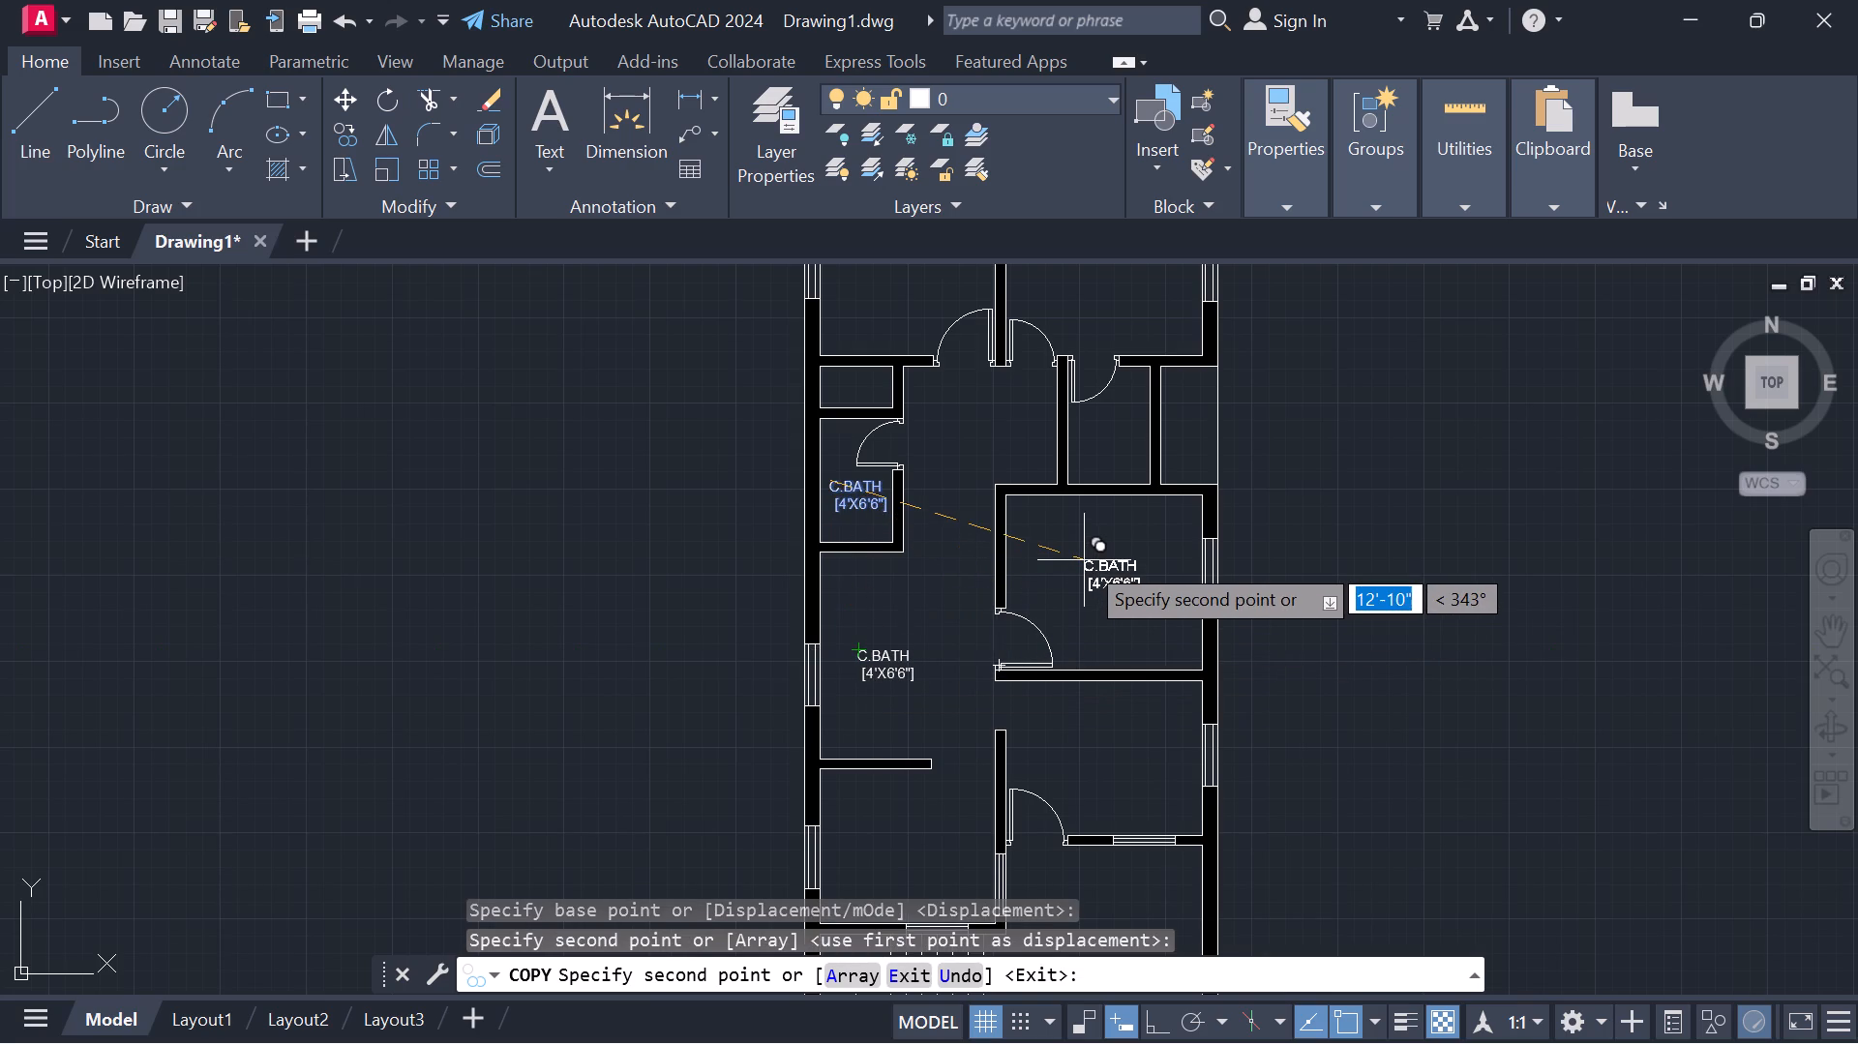
pyautogui.click(1084, 560)
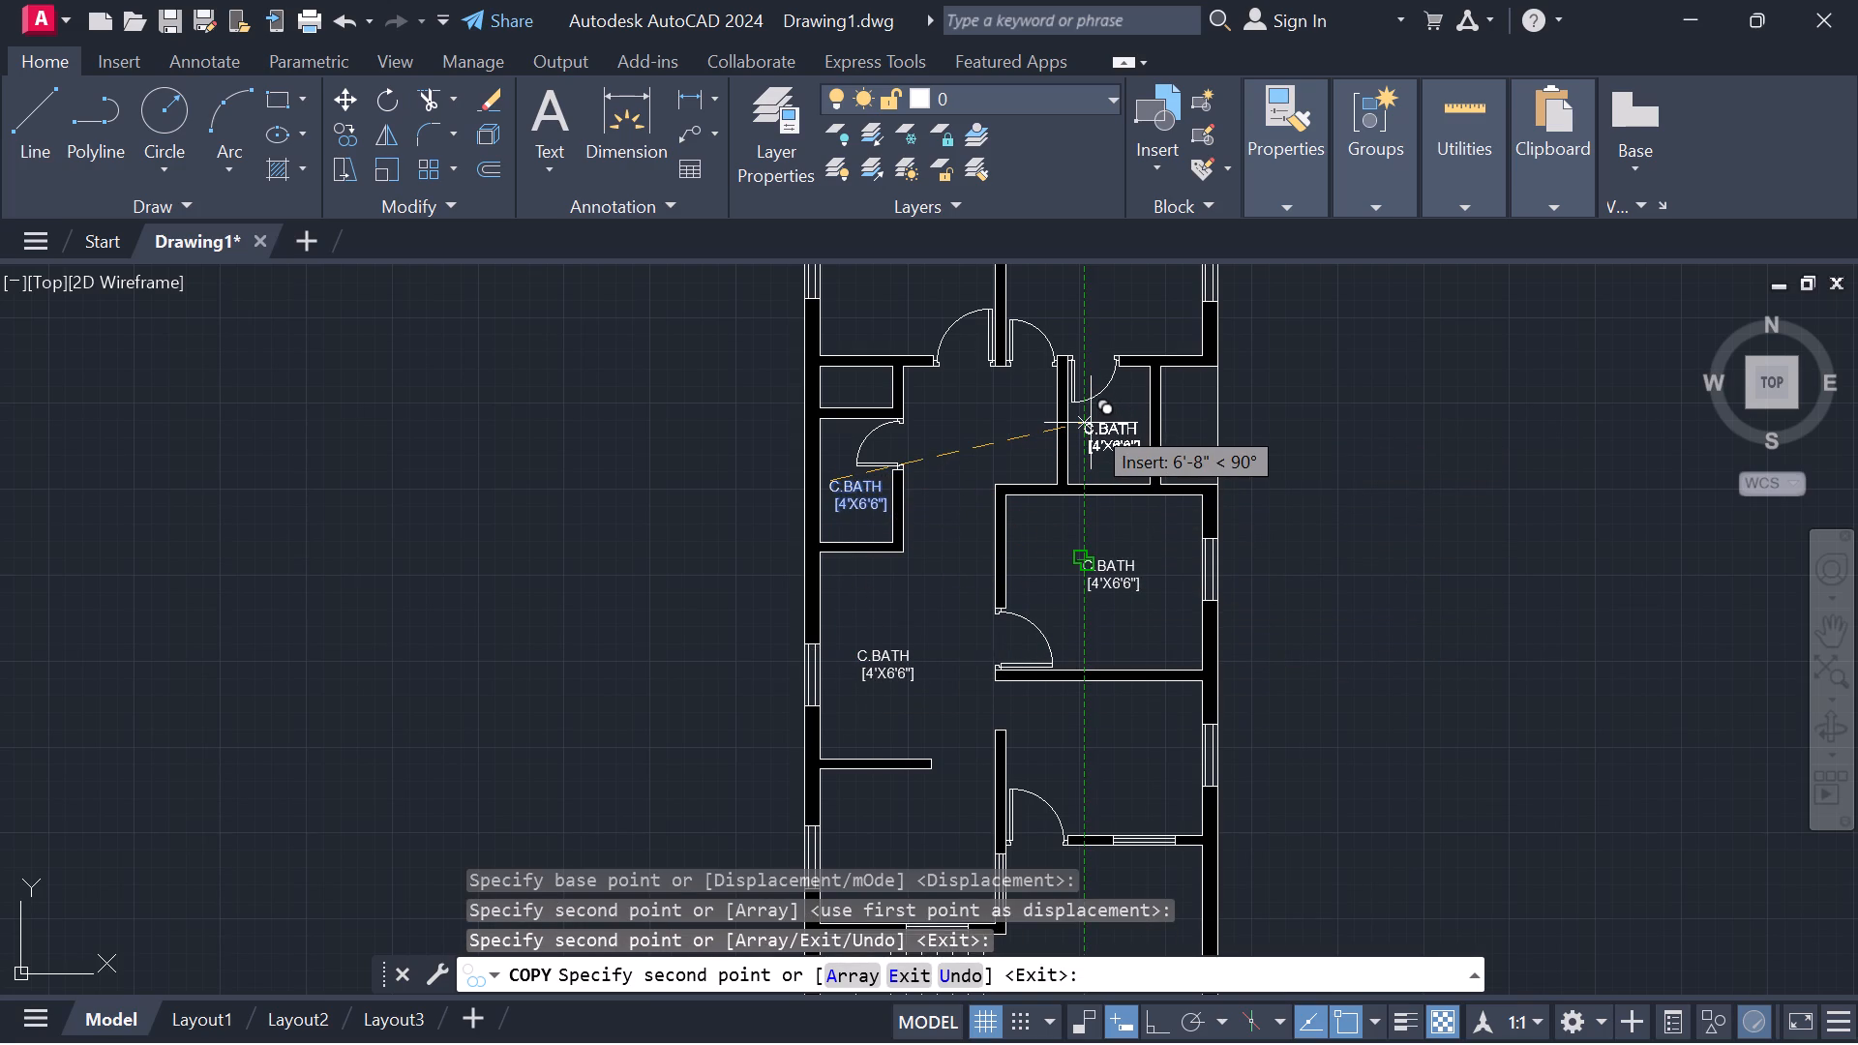
pyautogui.click(1088, 423)
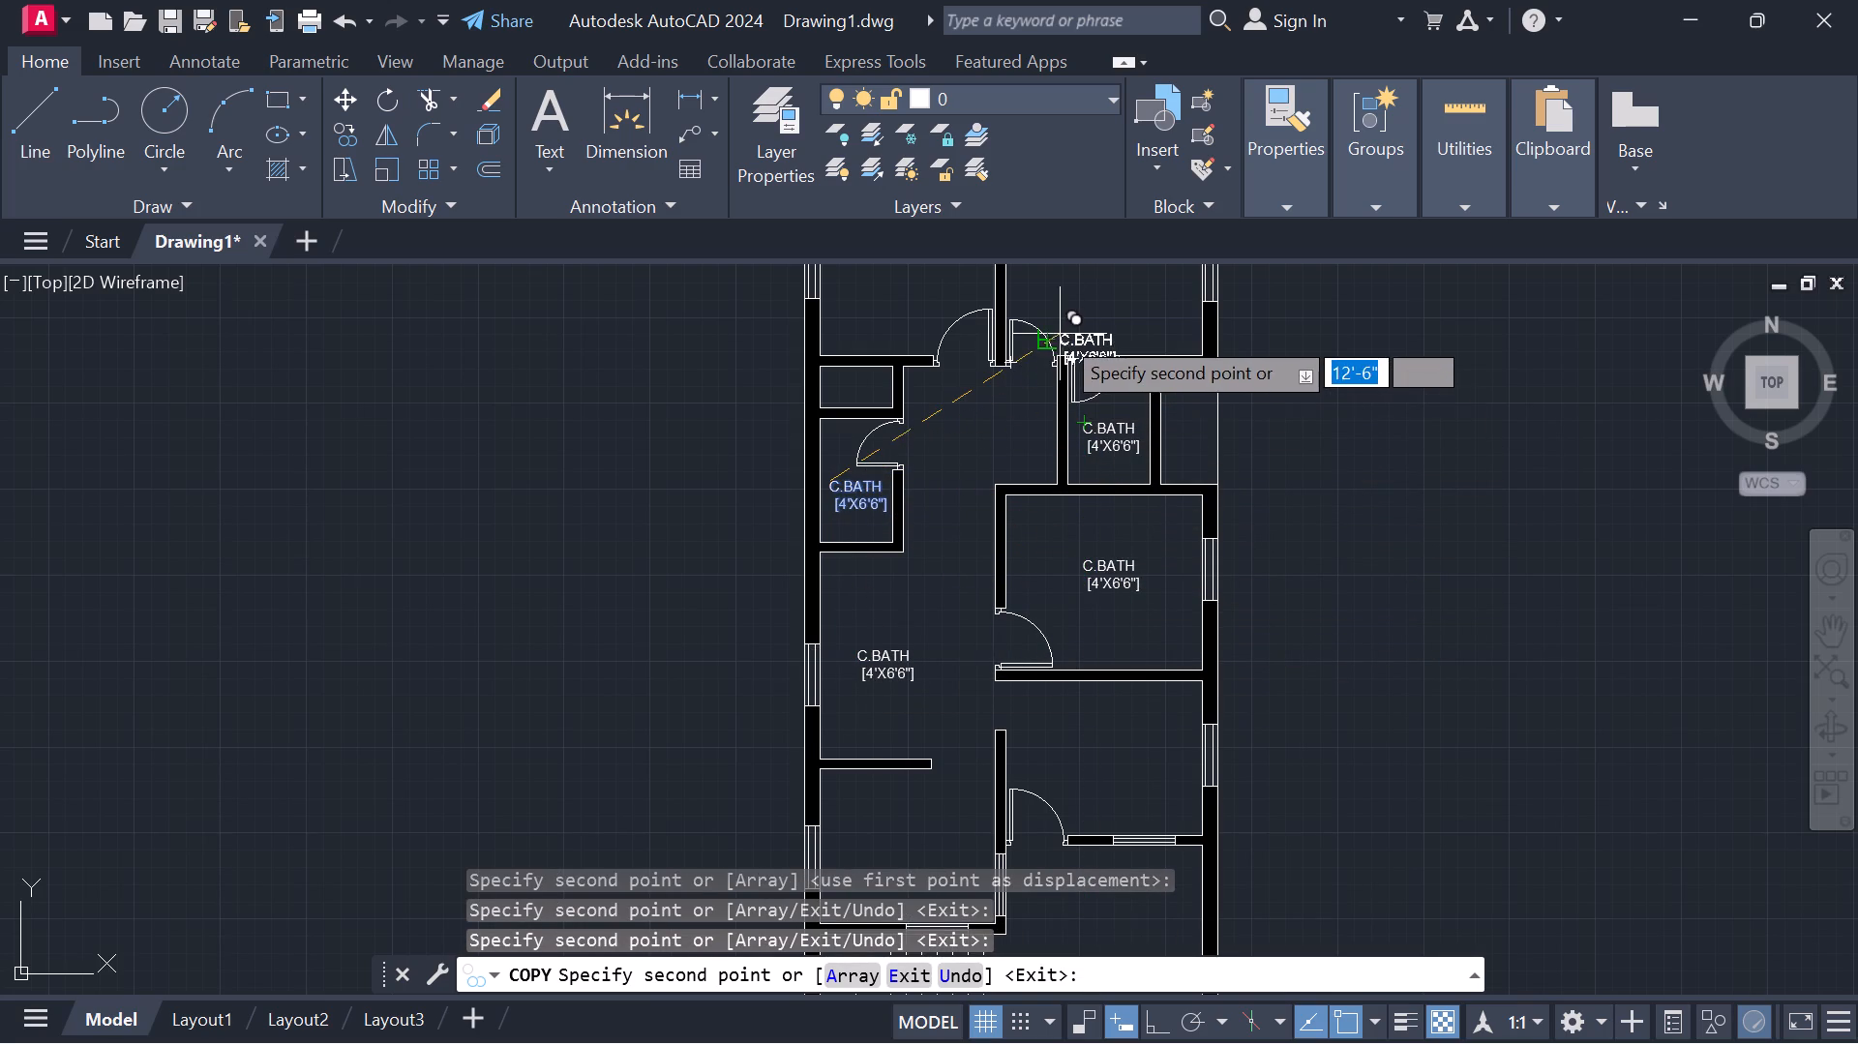
pyautogui.moveTo(1059, 381); pyautogui.dragTo(1040, 546, button='middle')
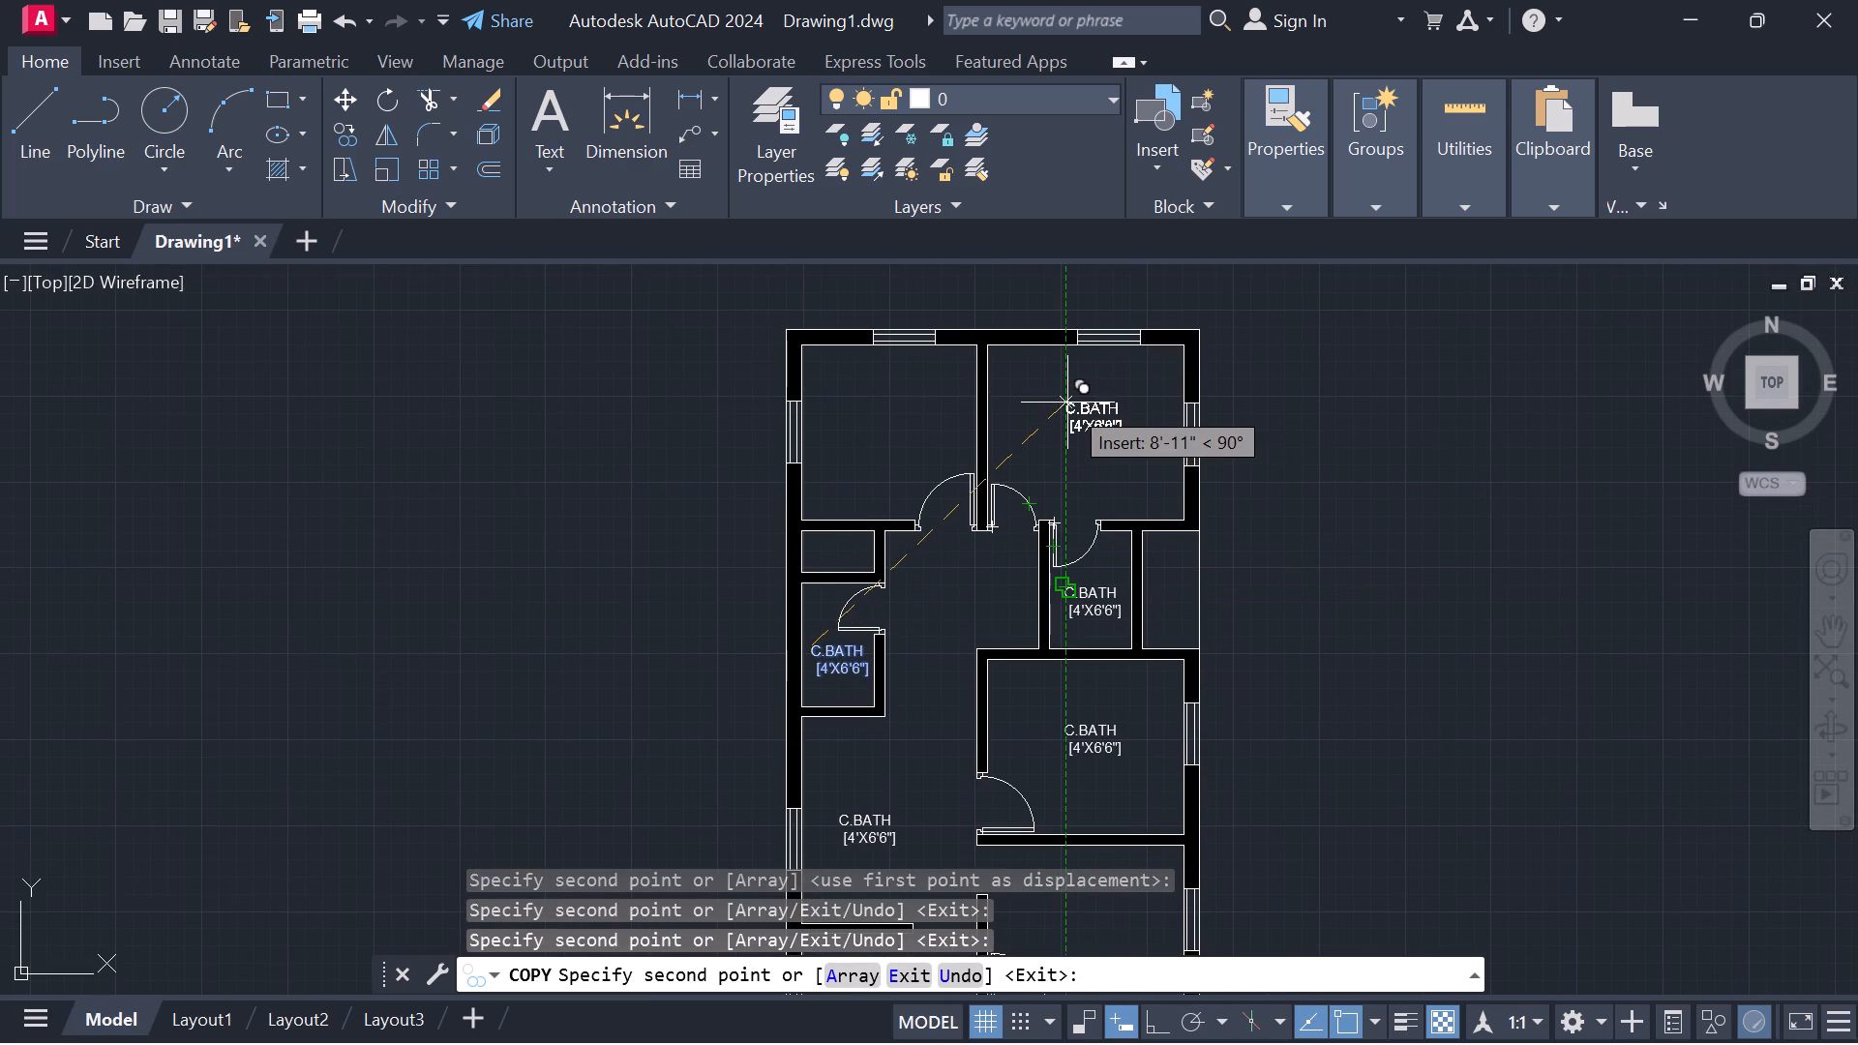
pyautogui.click(1067, 403)
pyautogui.click(871, 394)
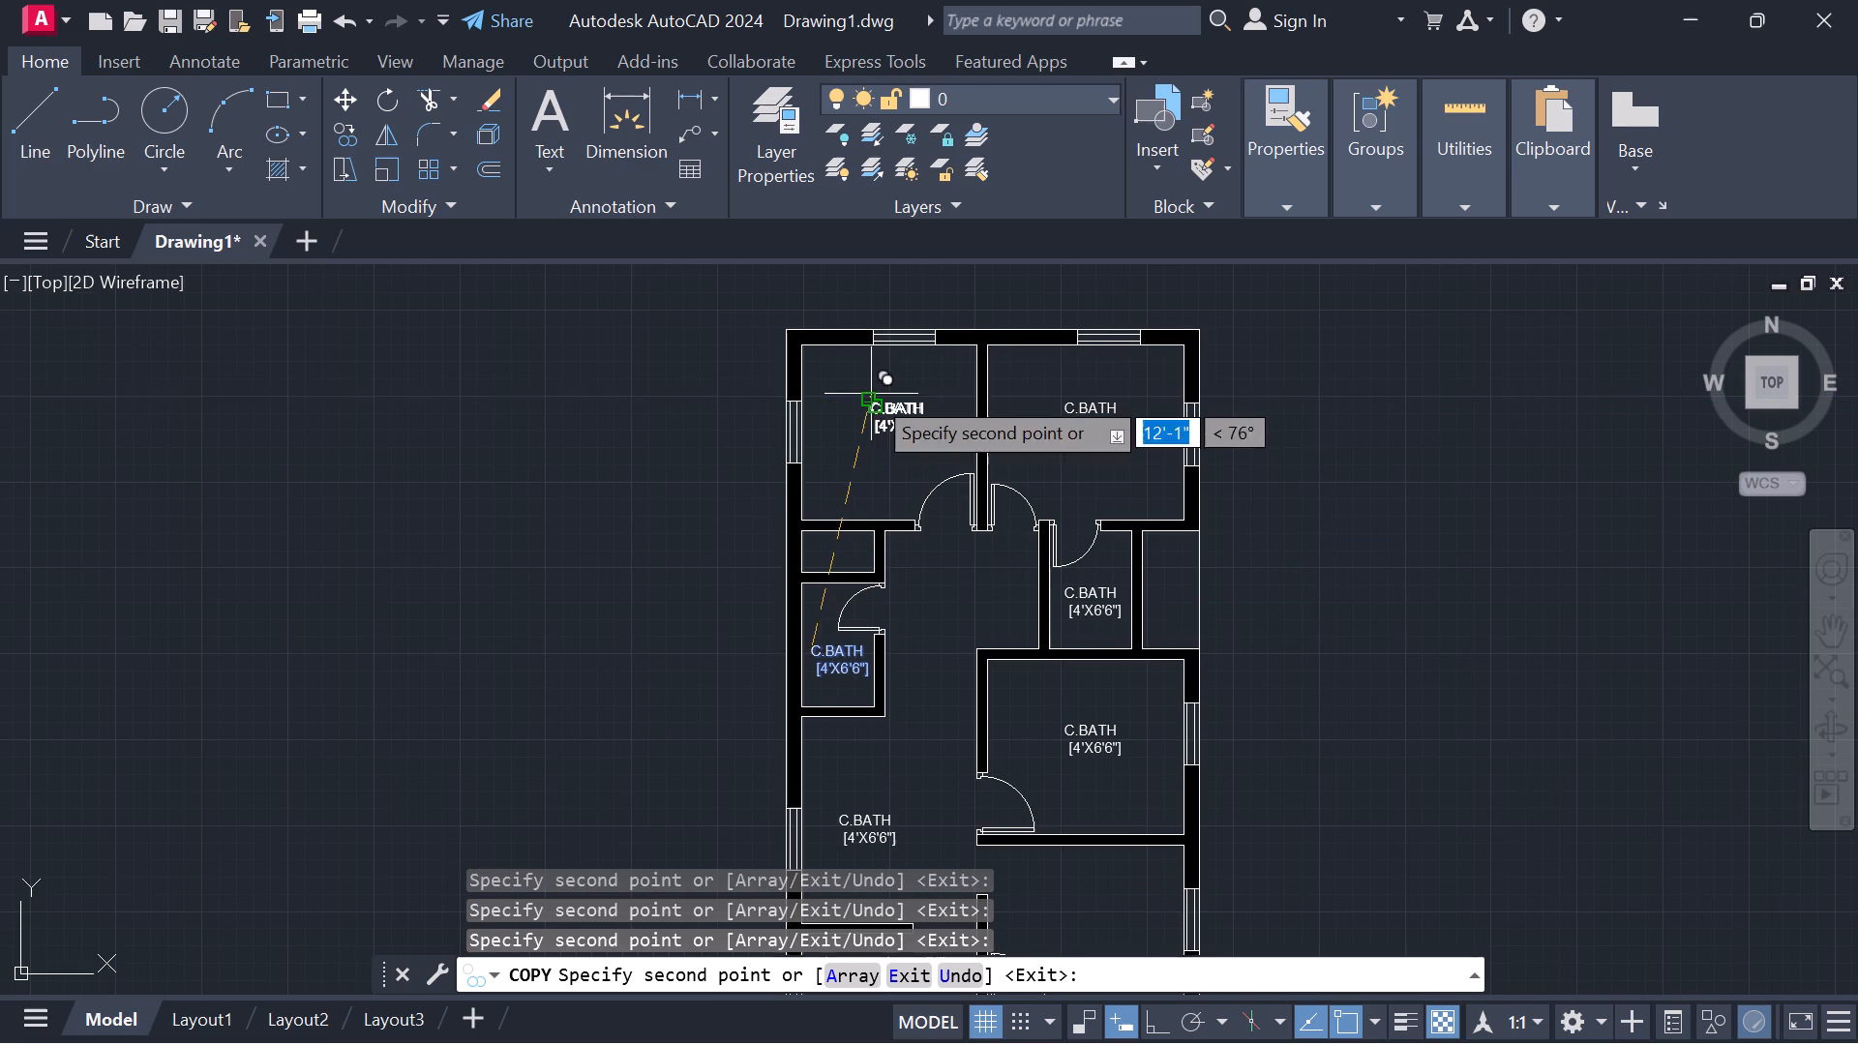
# Place further copies of the label in the room above the stairs, the space beside the stairs and the room above that space.
pyautogui.moveTo(906, 557); pyautogui.dragTo(923, 472, button='middle')
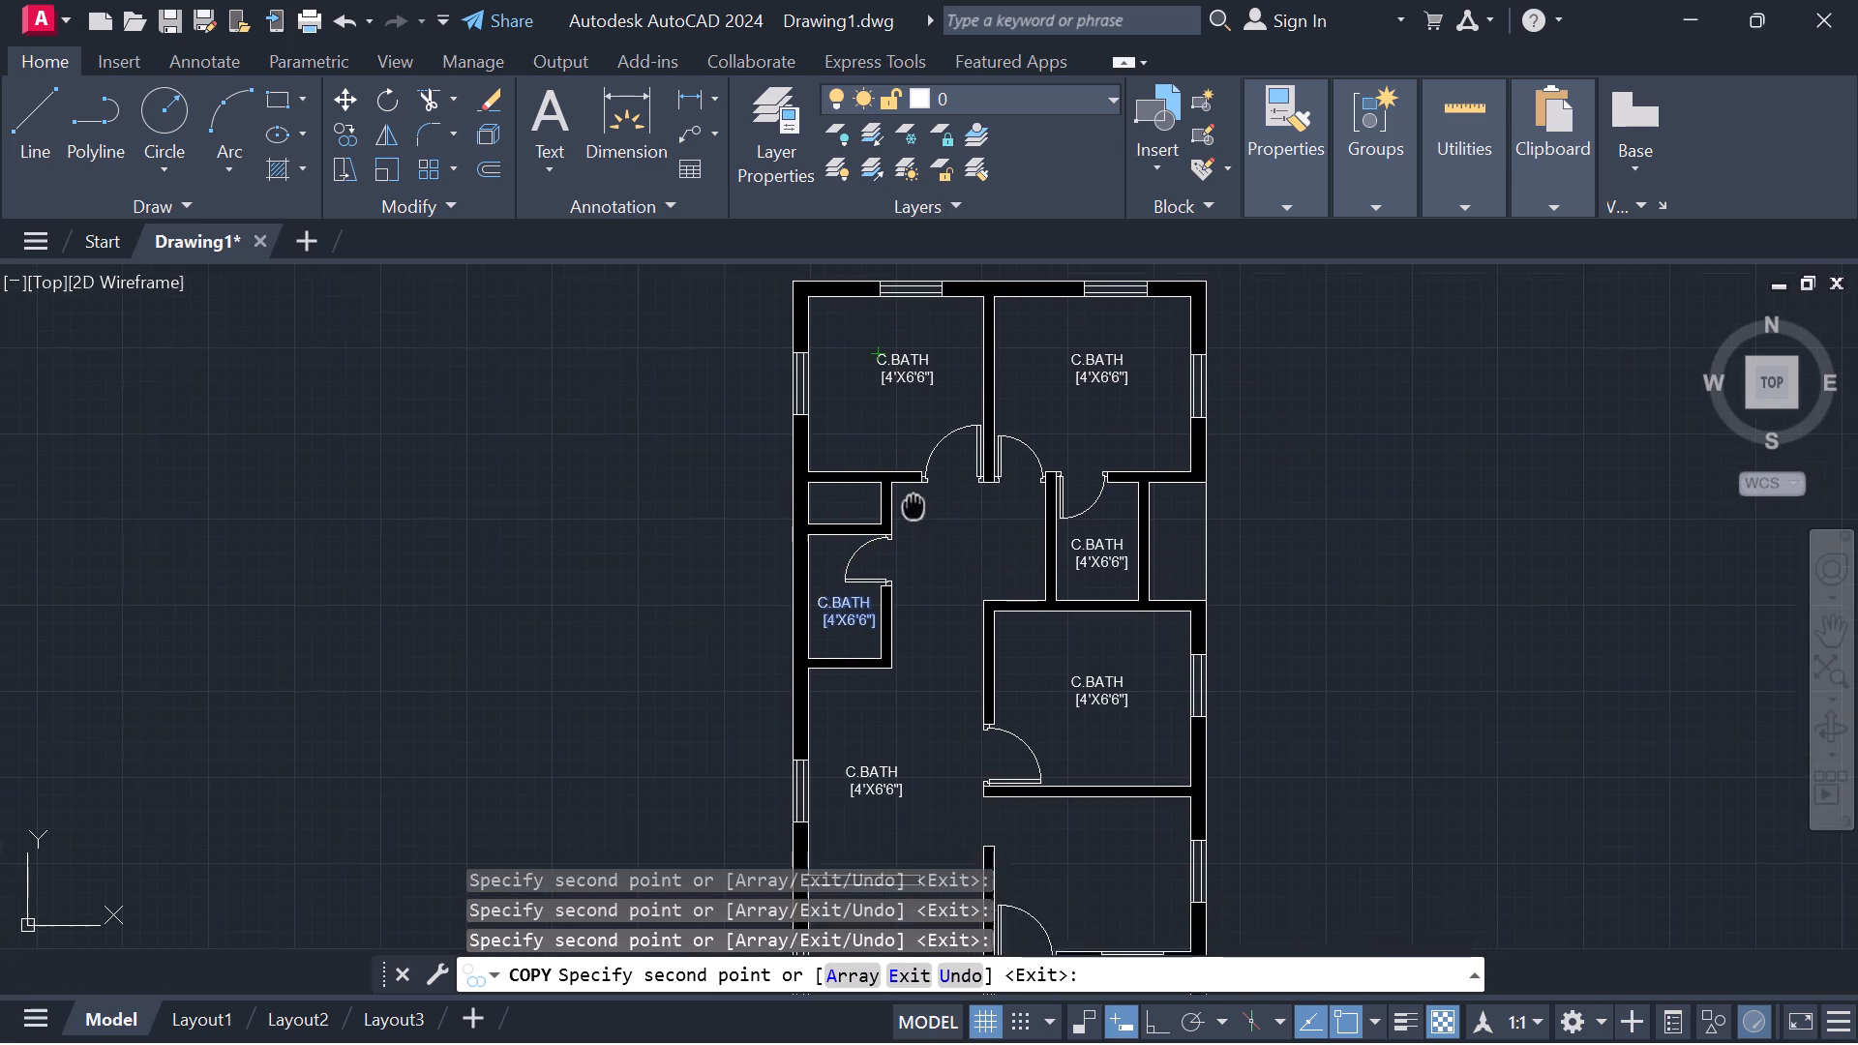
pyautogui.moveTo(923, 472); pyautogui.dragTo(961, 379, button='middle')
pyautogui.scroll(-1, 942, 646)
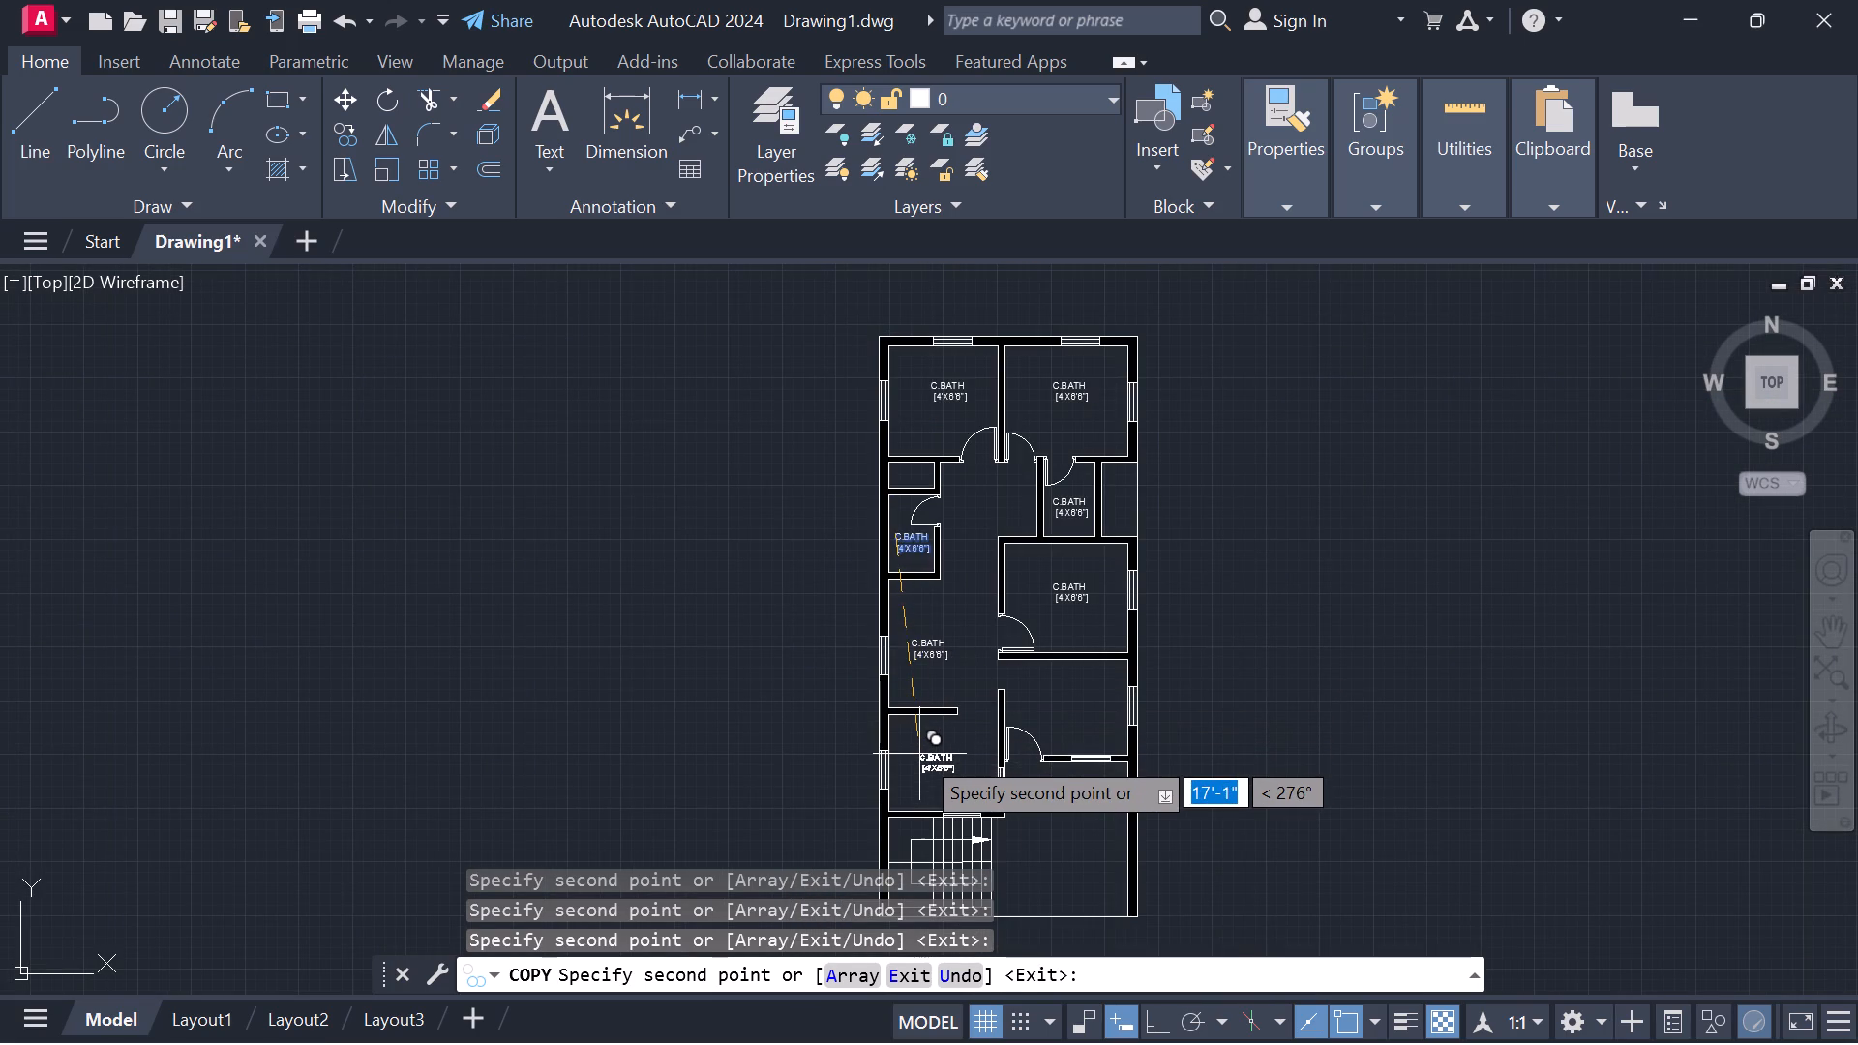
pyautogui.click(922, 750)
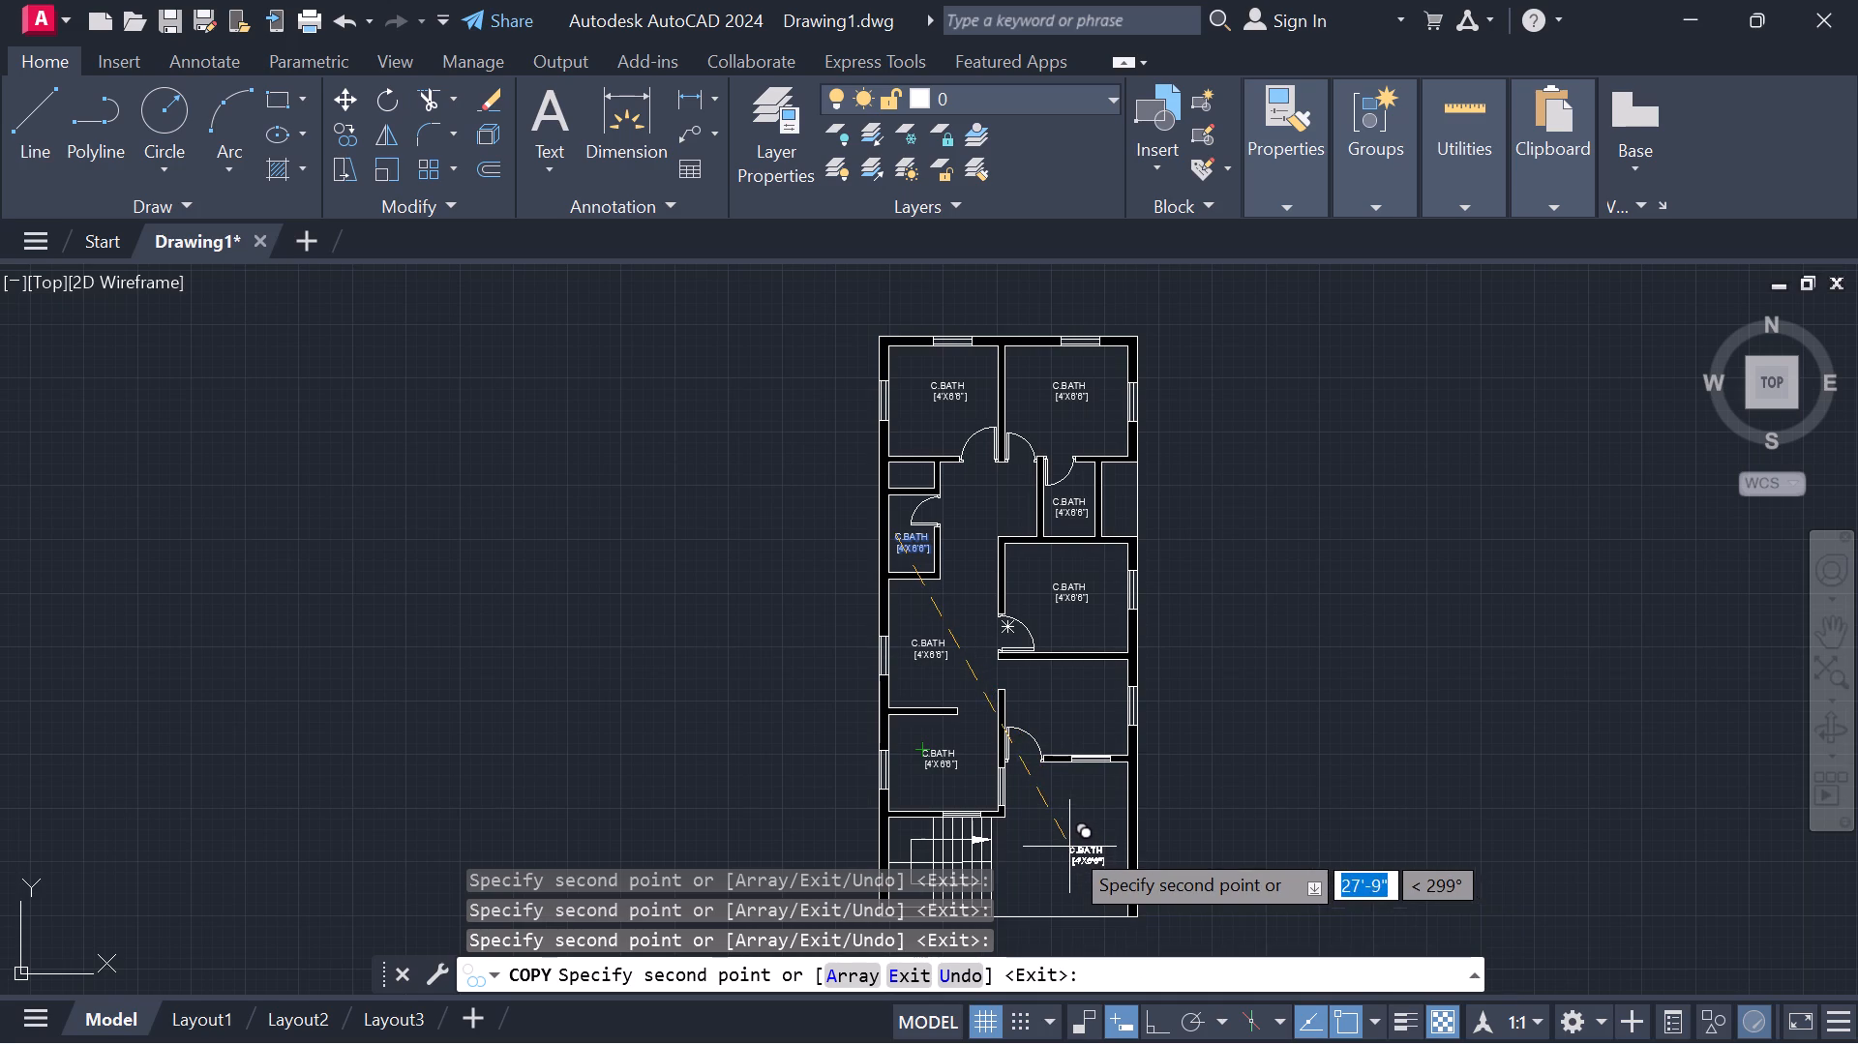
pyautogui.click(1039, 828)
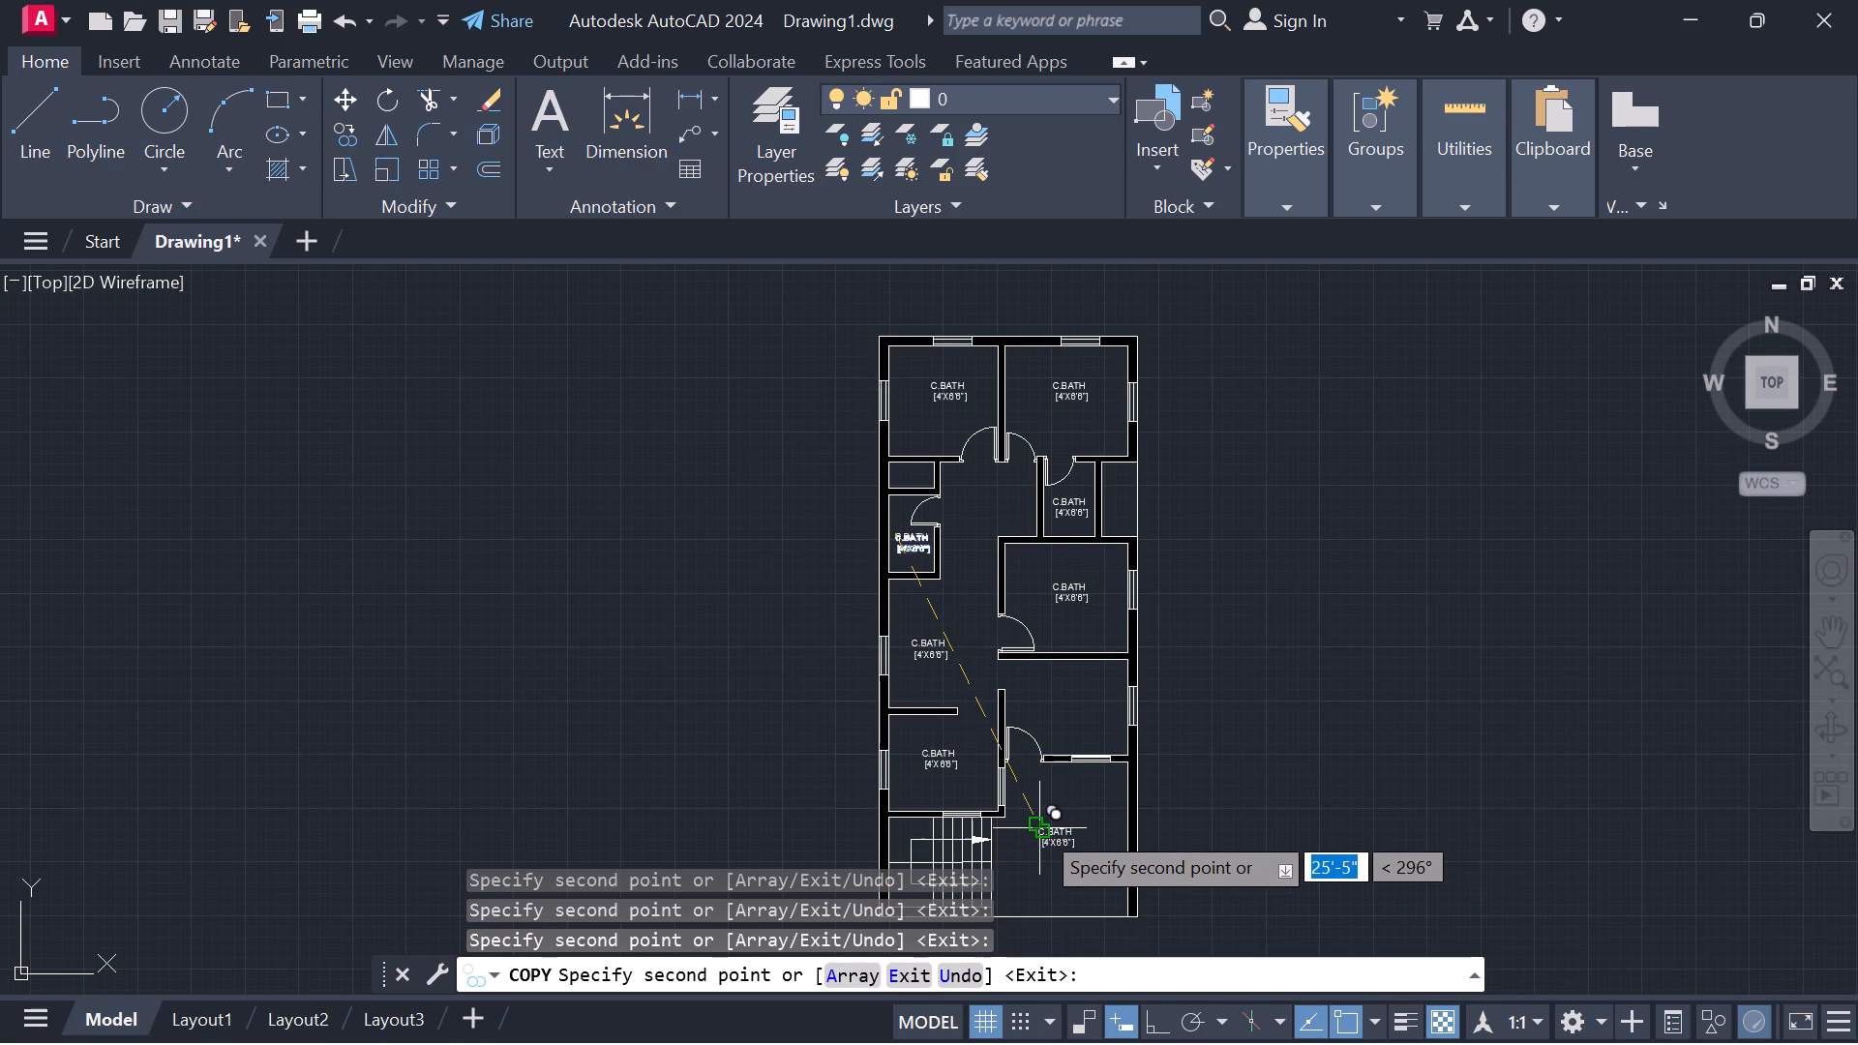
pyautogui.click(1045, 689)
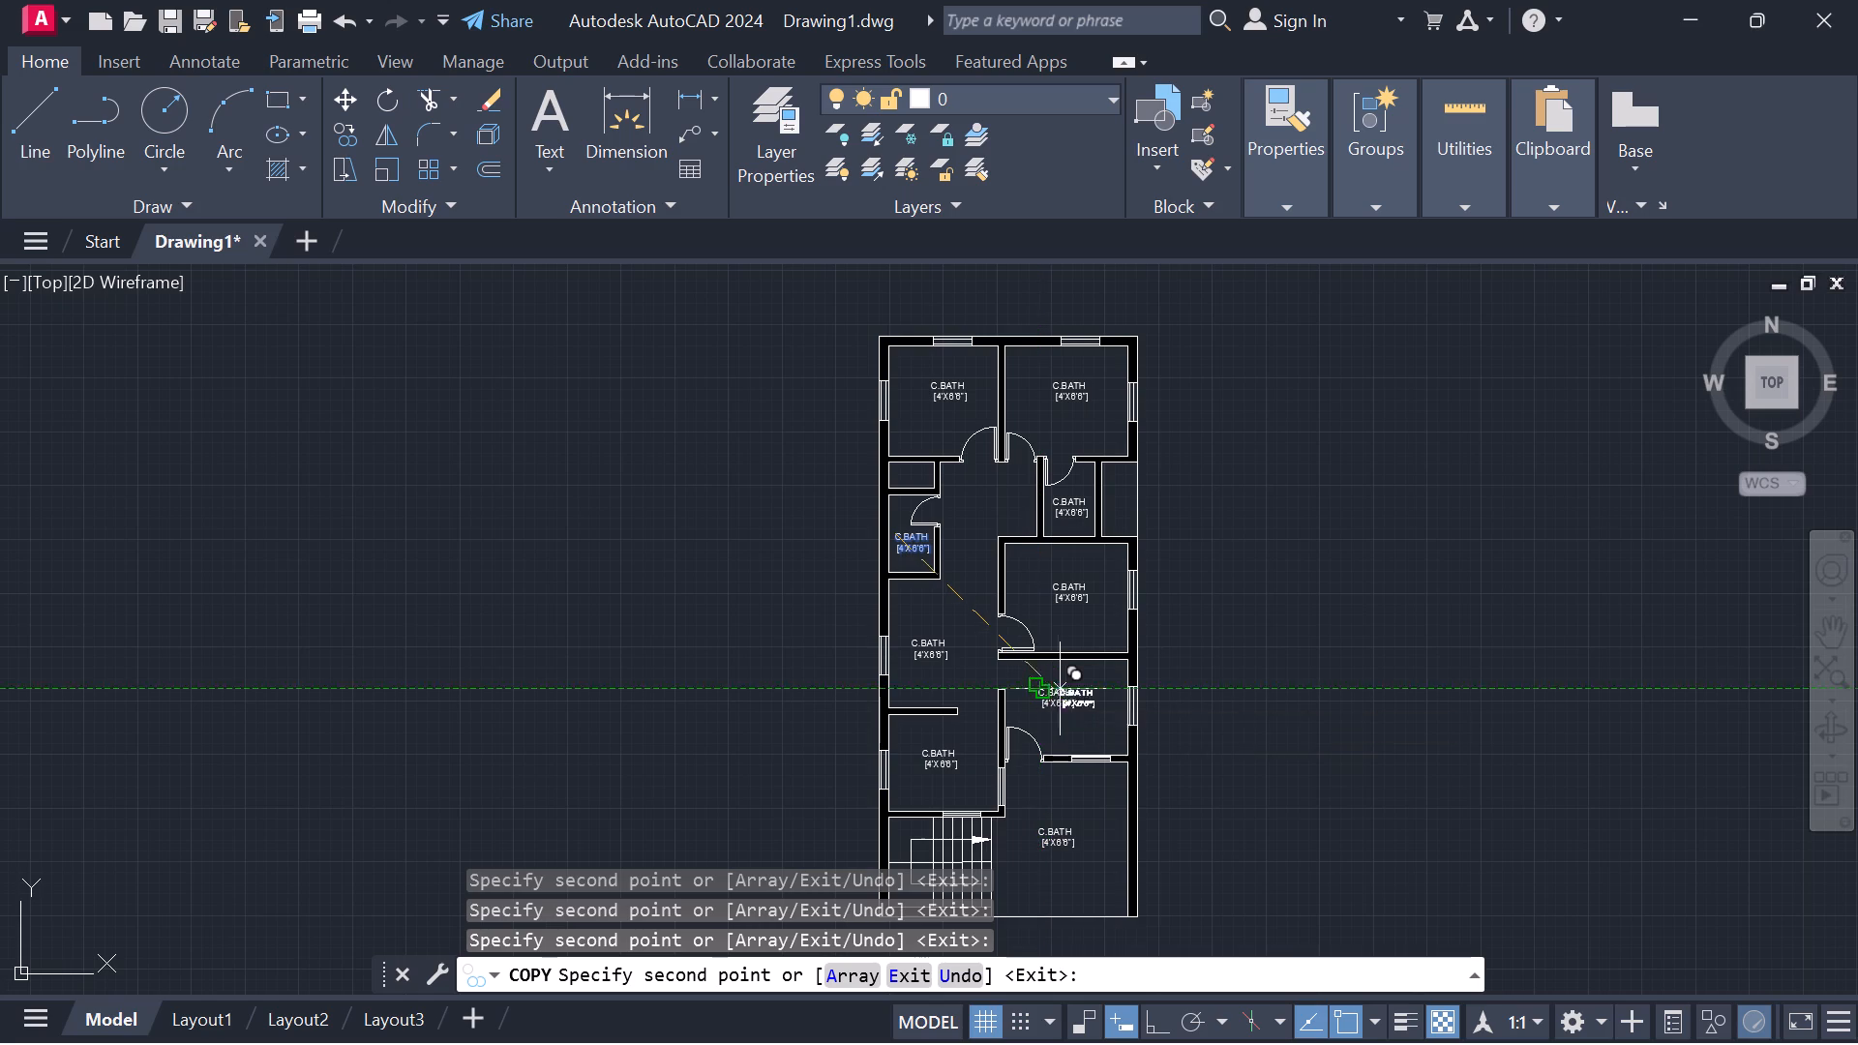
pyautogui.press('Escape')
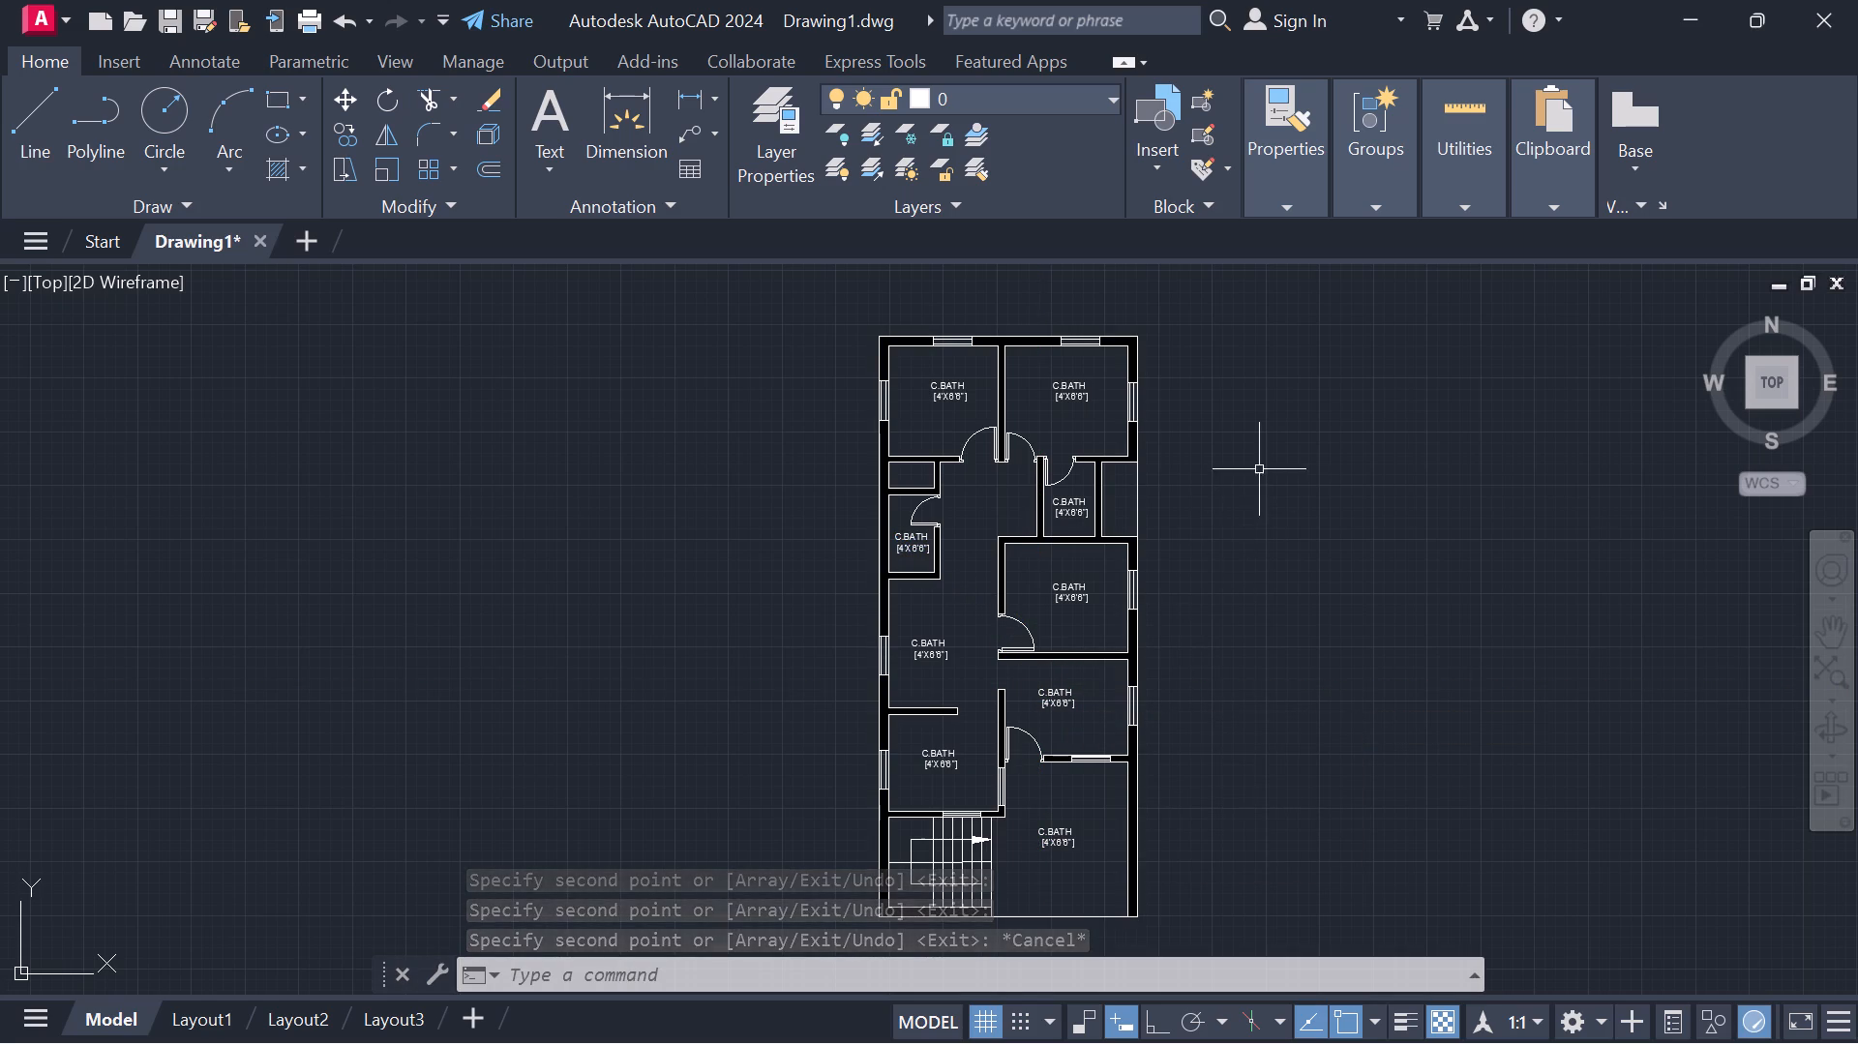
# Change the size in the small right-hand bath's C.BATH label to [4'X5'] and finish the text.
pyautogui.doubleClick(1080, 503)
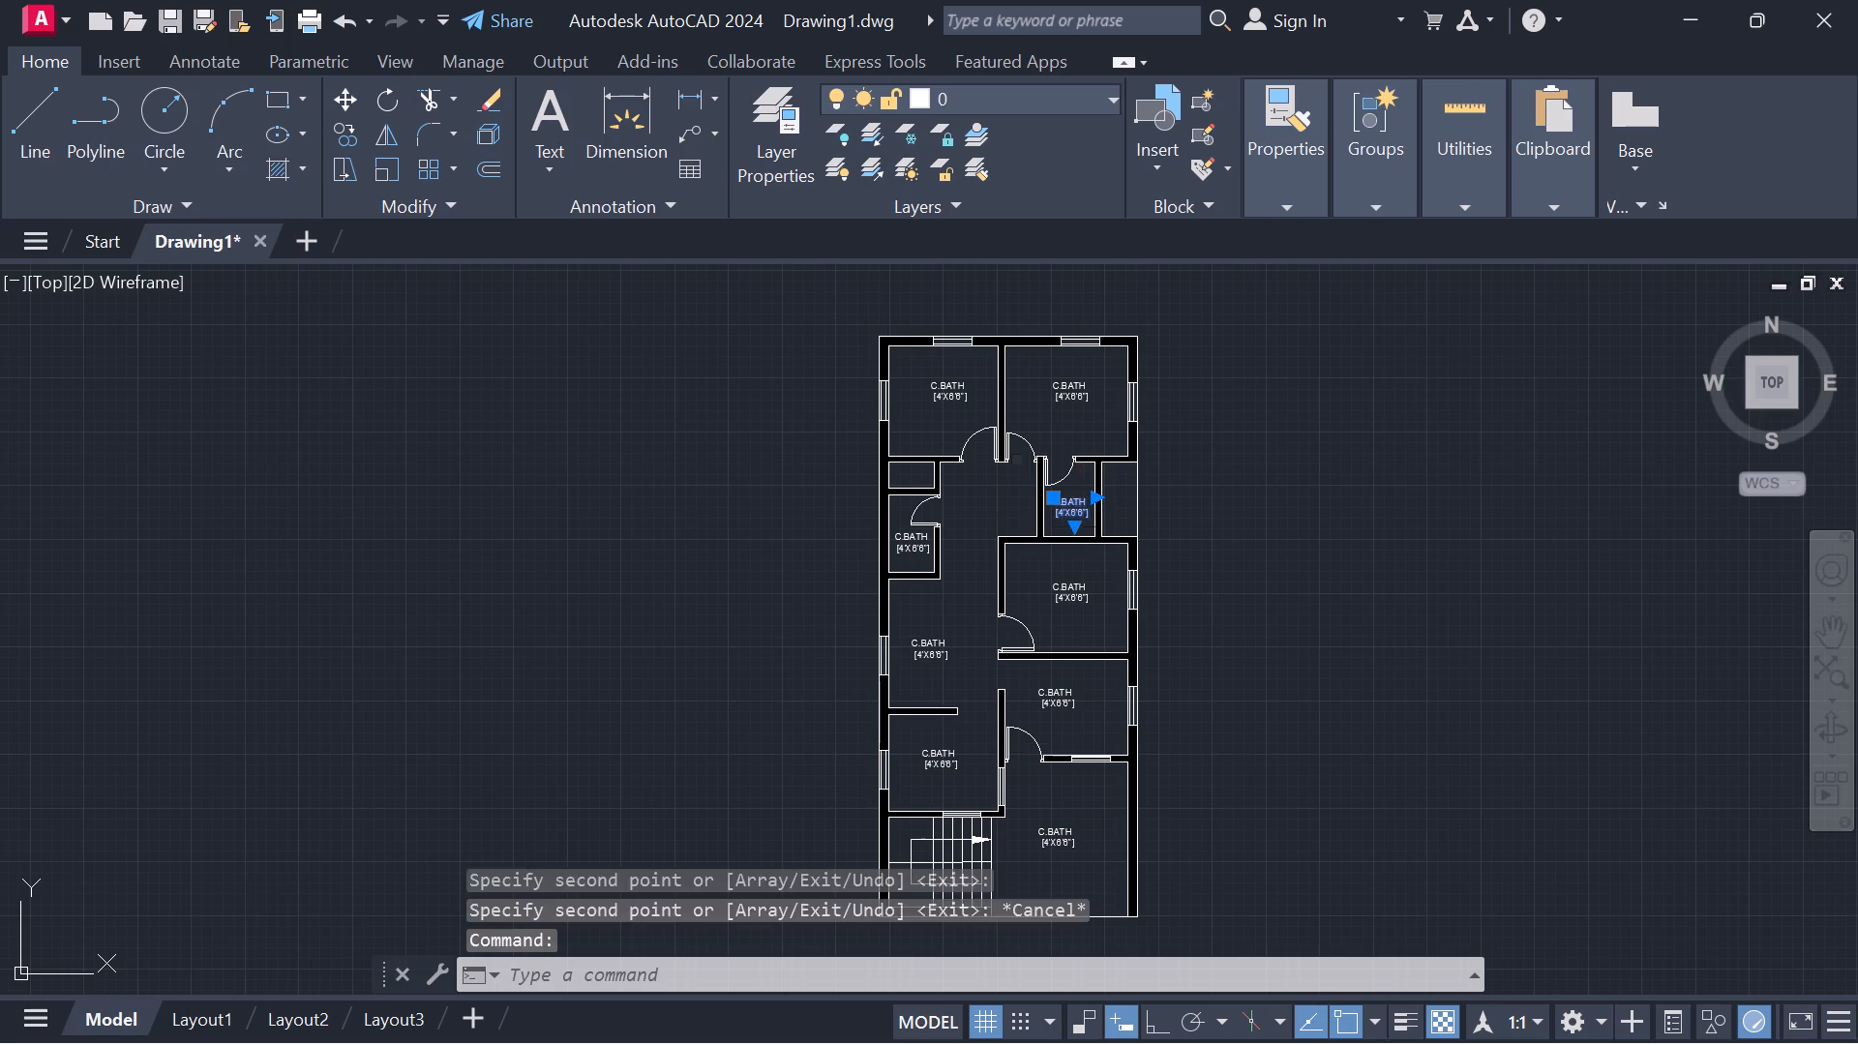
pyautogui.scroll(2, 1087, 525)
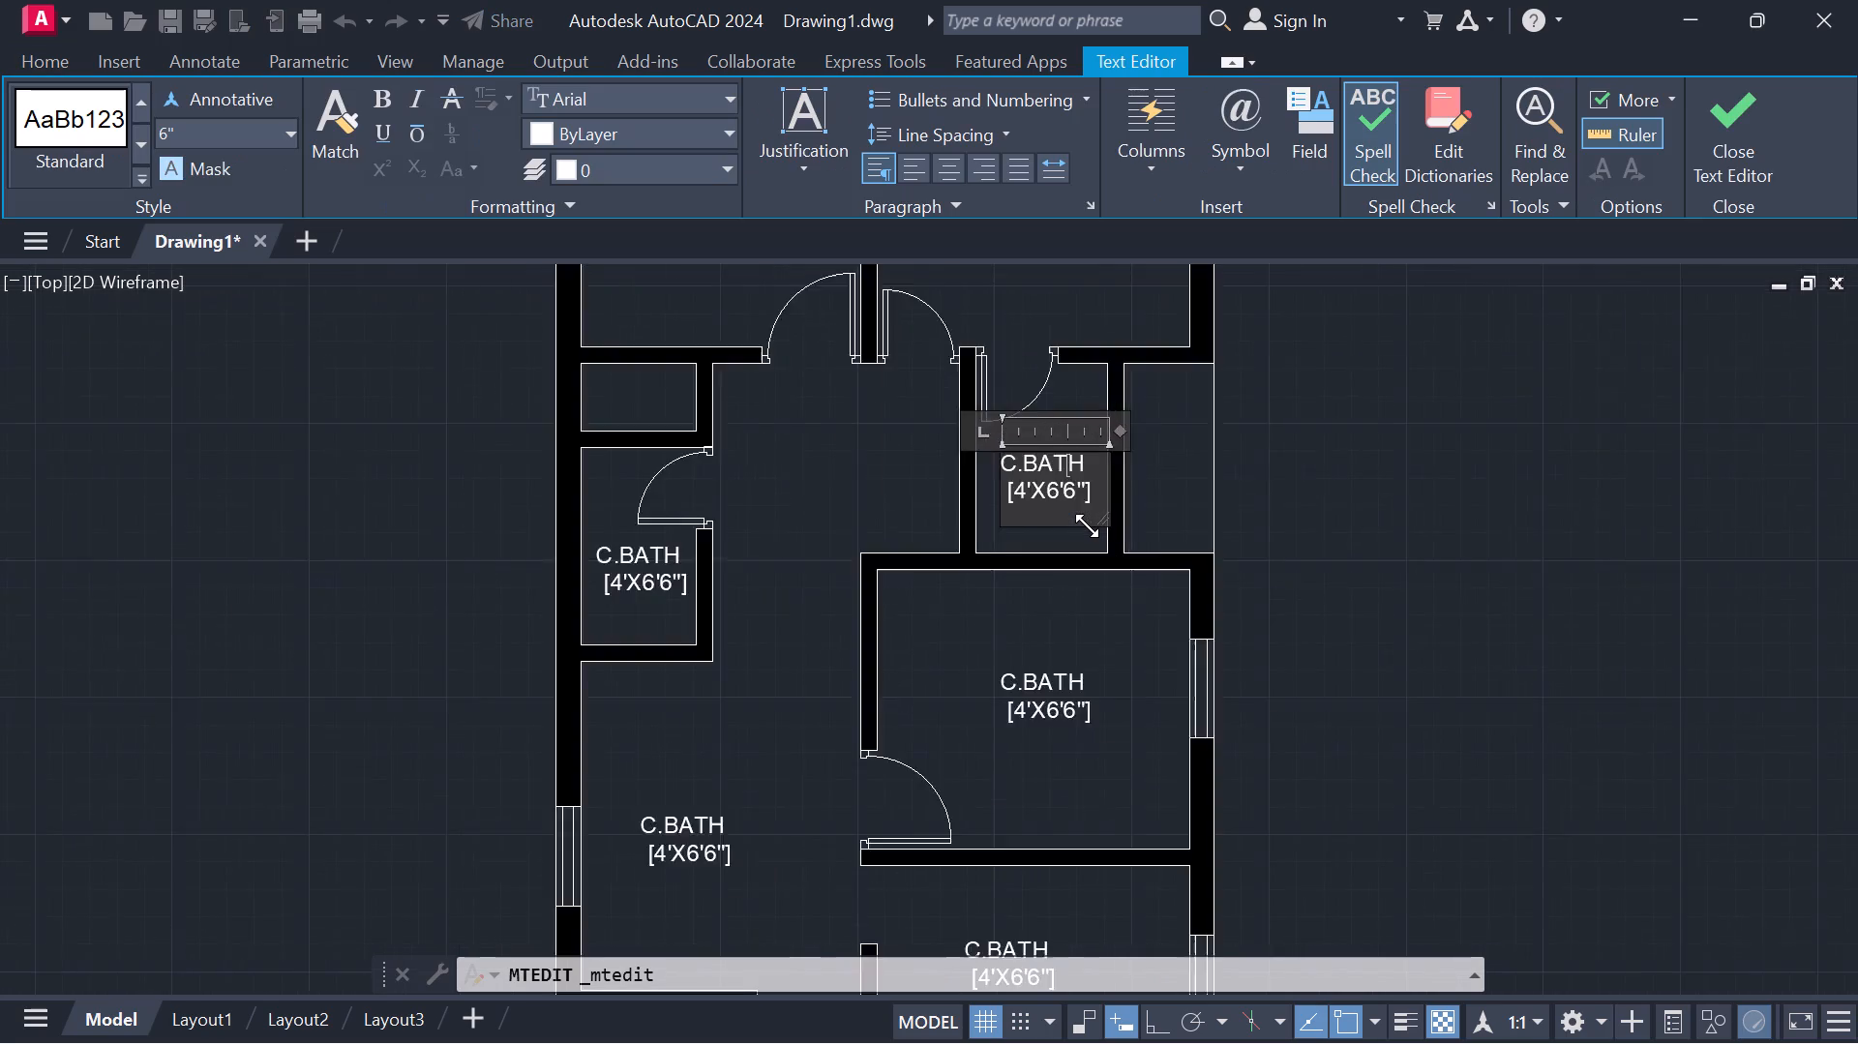
pyautogui.scroll(2, 1087, 525)
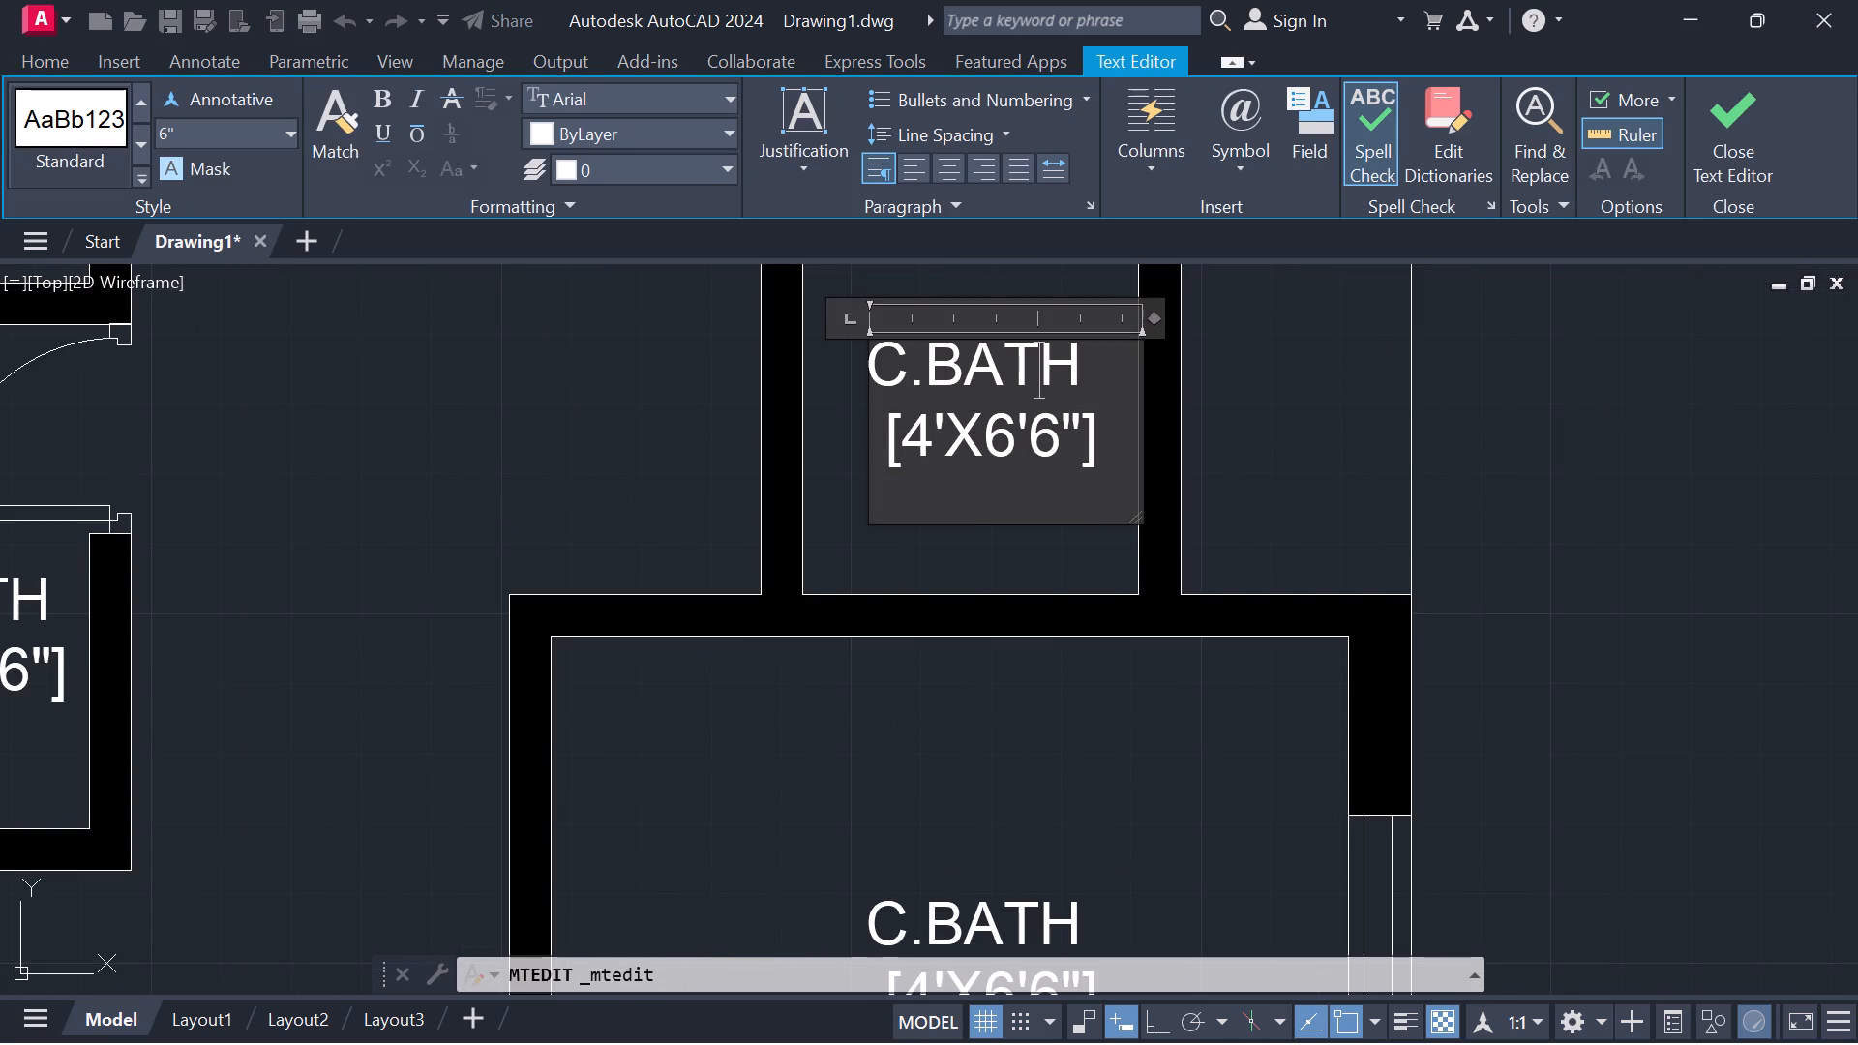
pyautogui.click(1079, 421)
pyautogui.press('BackSpace')
pyautogui.press('BackSpace')
pyautogui.press('BackSpace')
pyautogui.press('BackSpace')
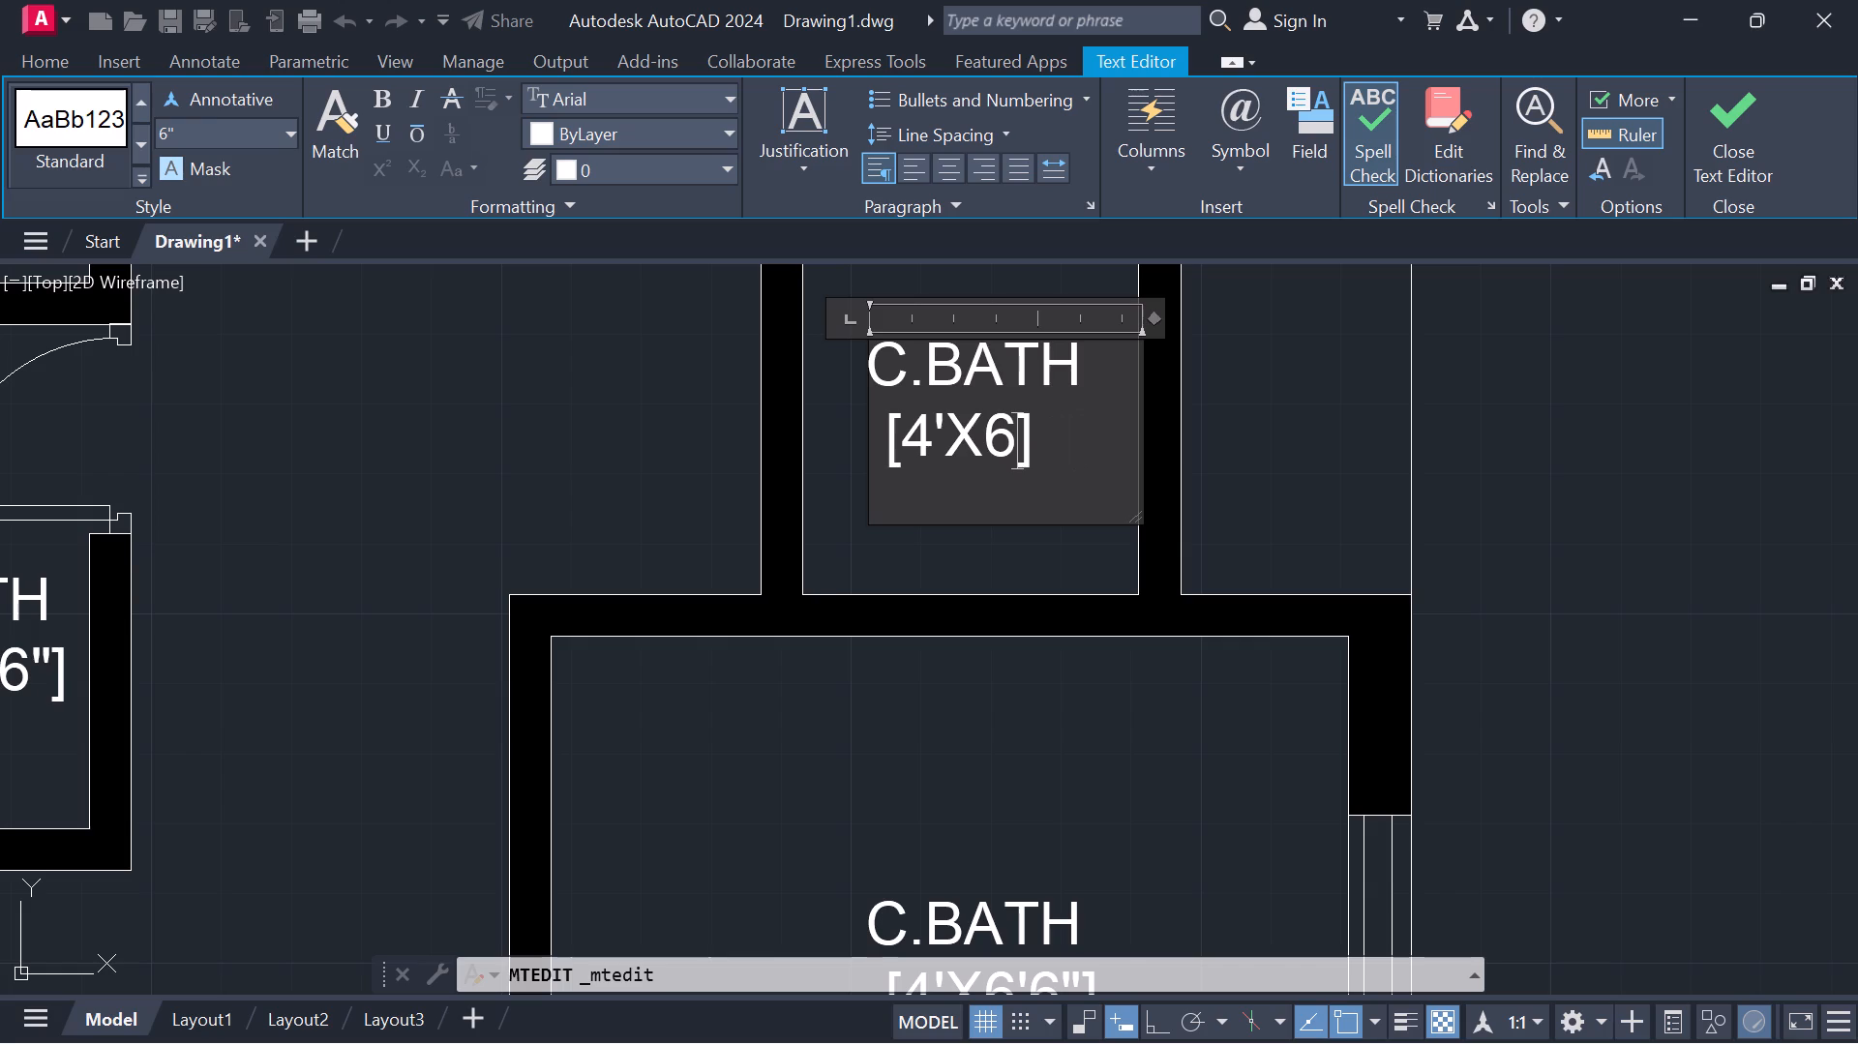
pyautogui.press('5')
pyautogui.press("'")
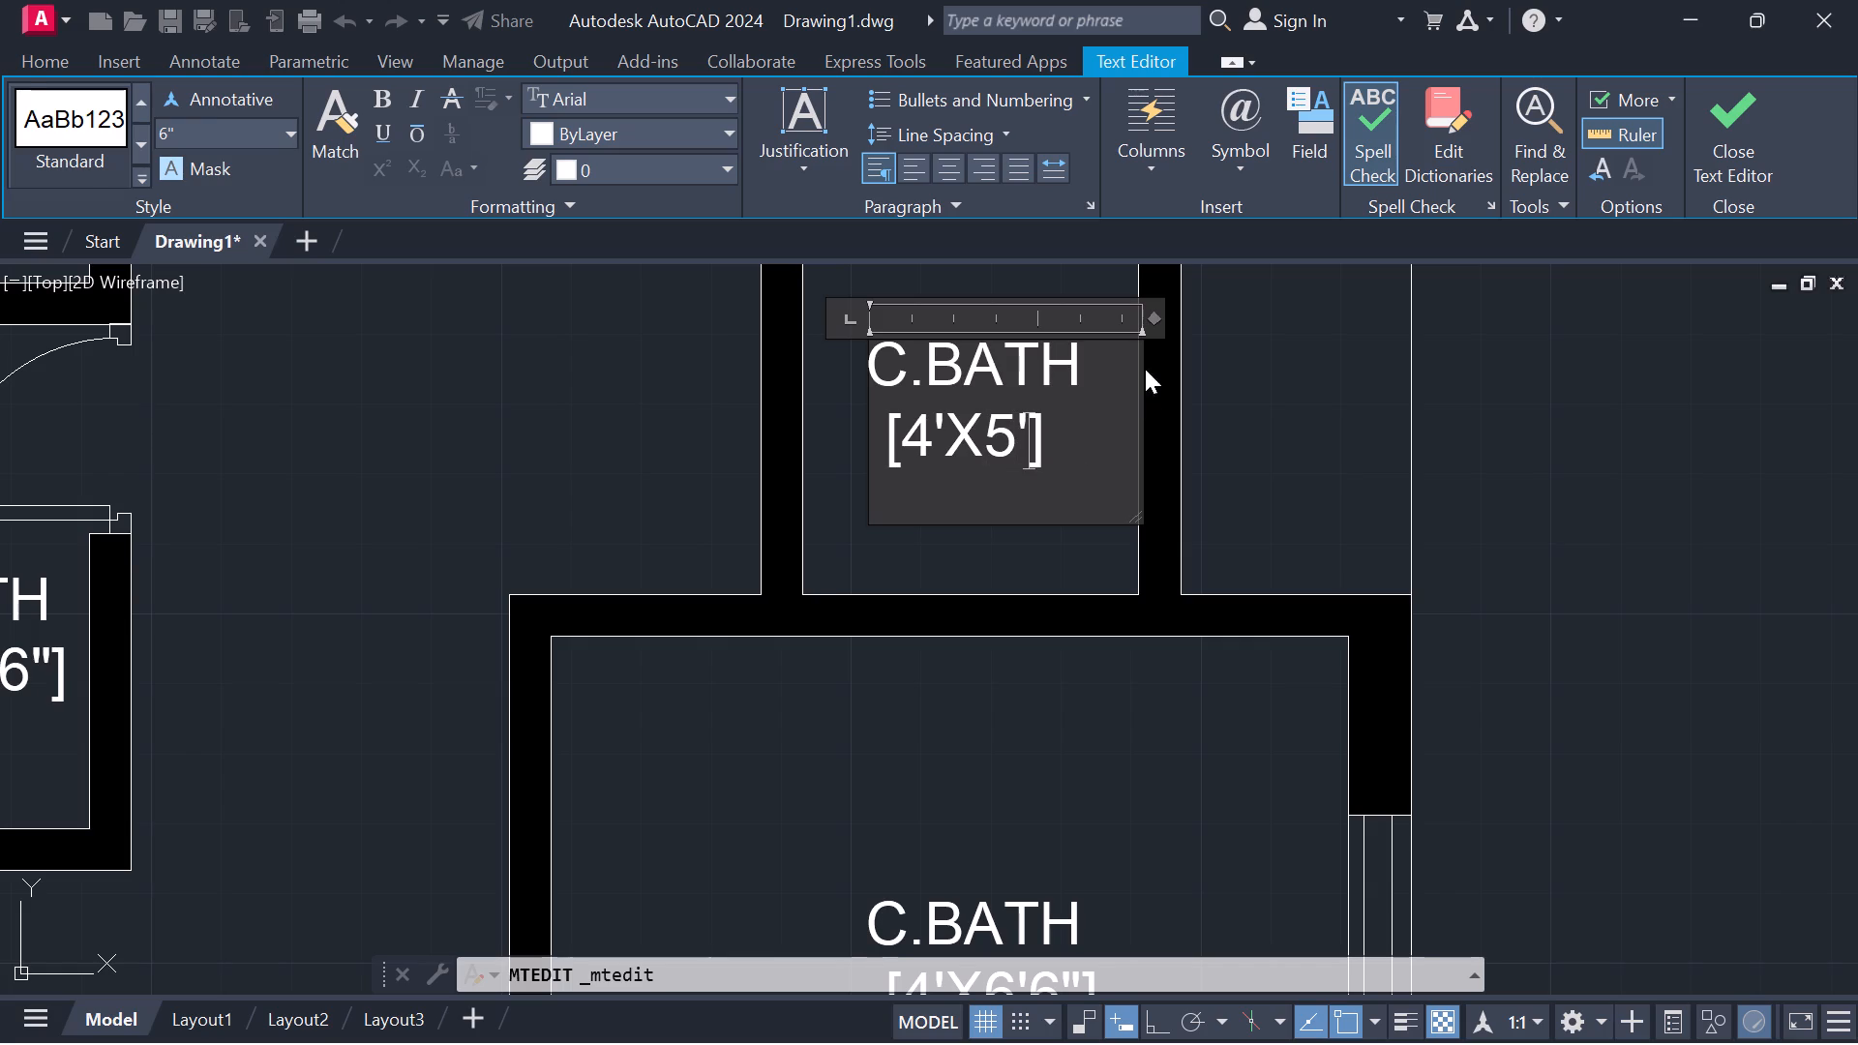
pyautogui.click(1091, 355)
pyautogui.click(1753, 149)
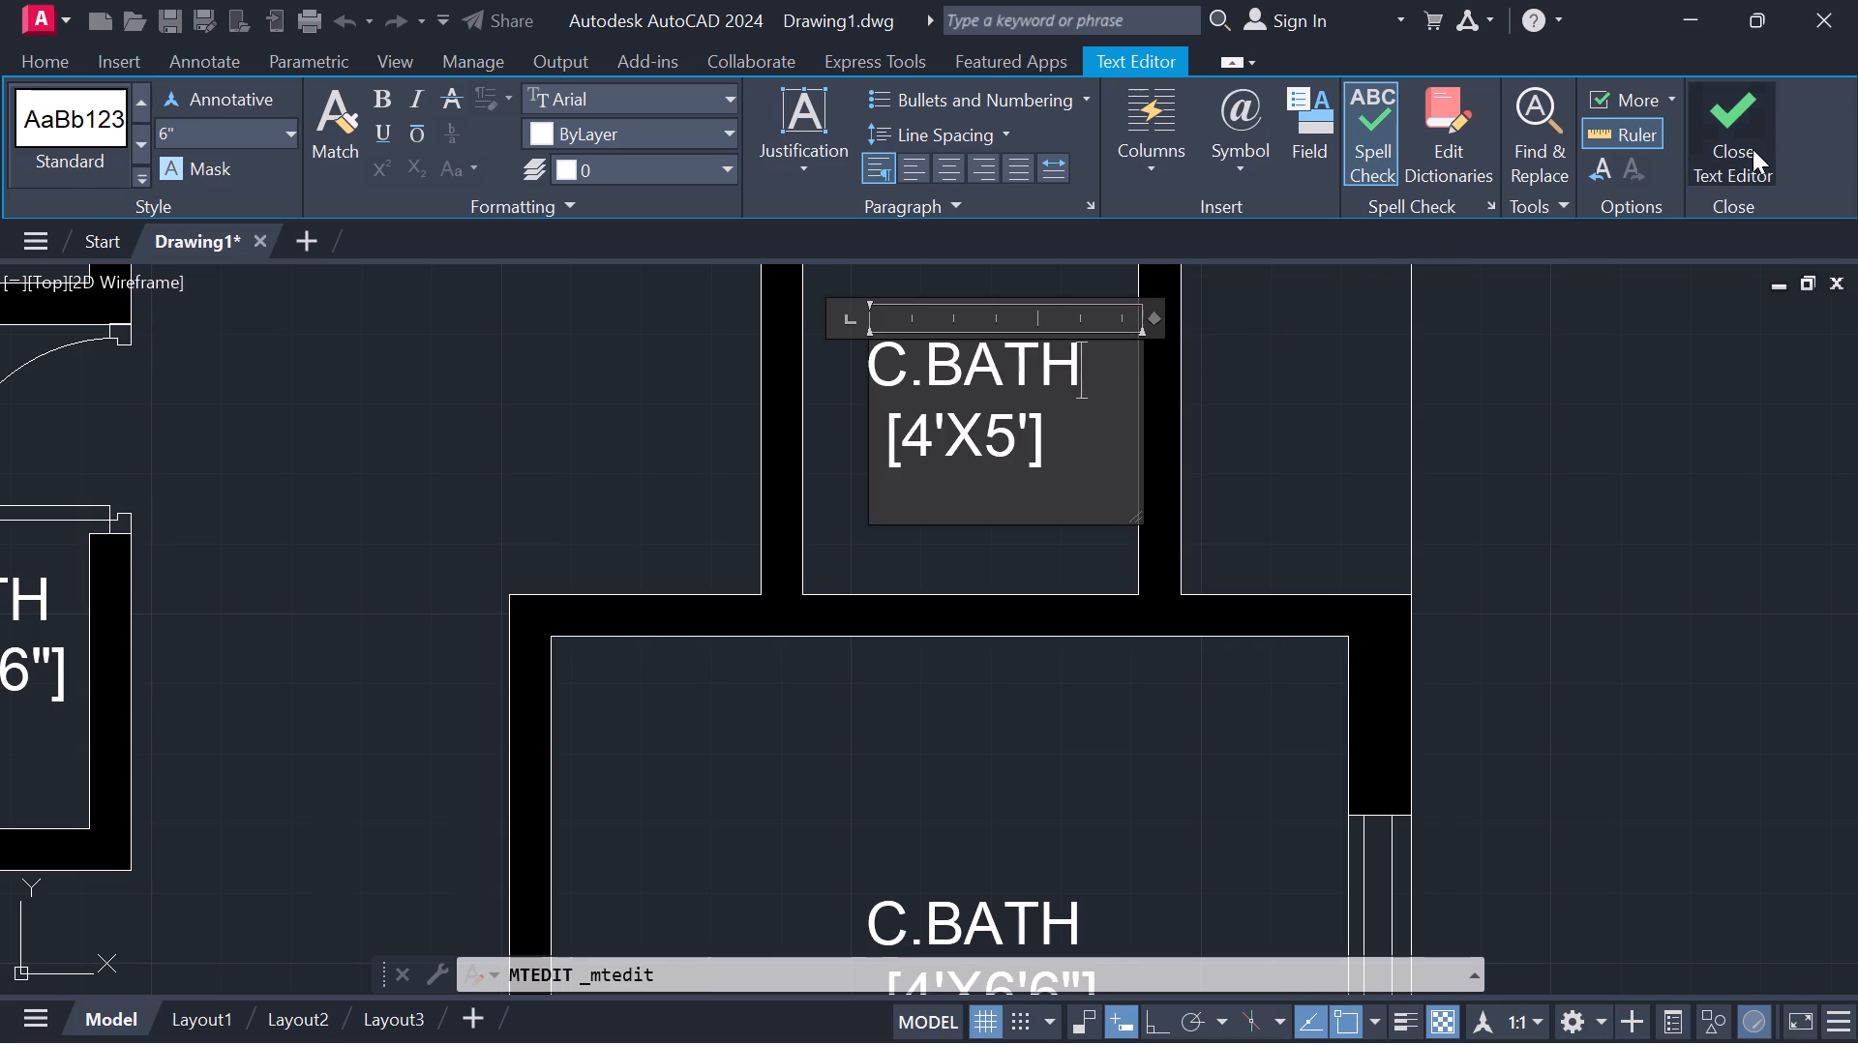
# Draw a multiline text frame inside the small enclosed space above the left-hand C.BATH.
pyautogui.scroll(-1, 1271, 427)
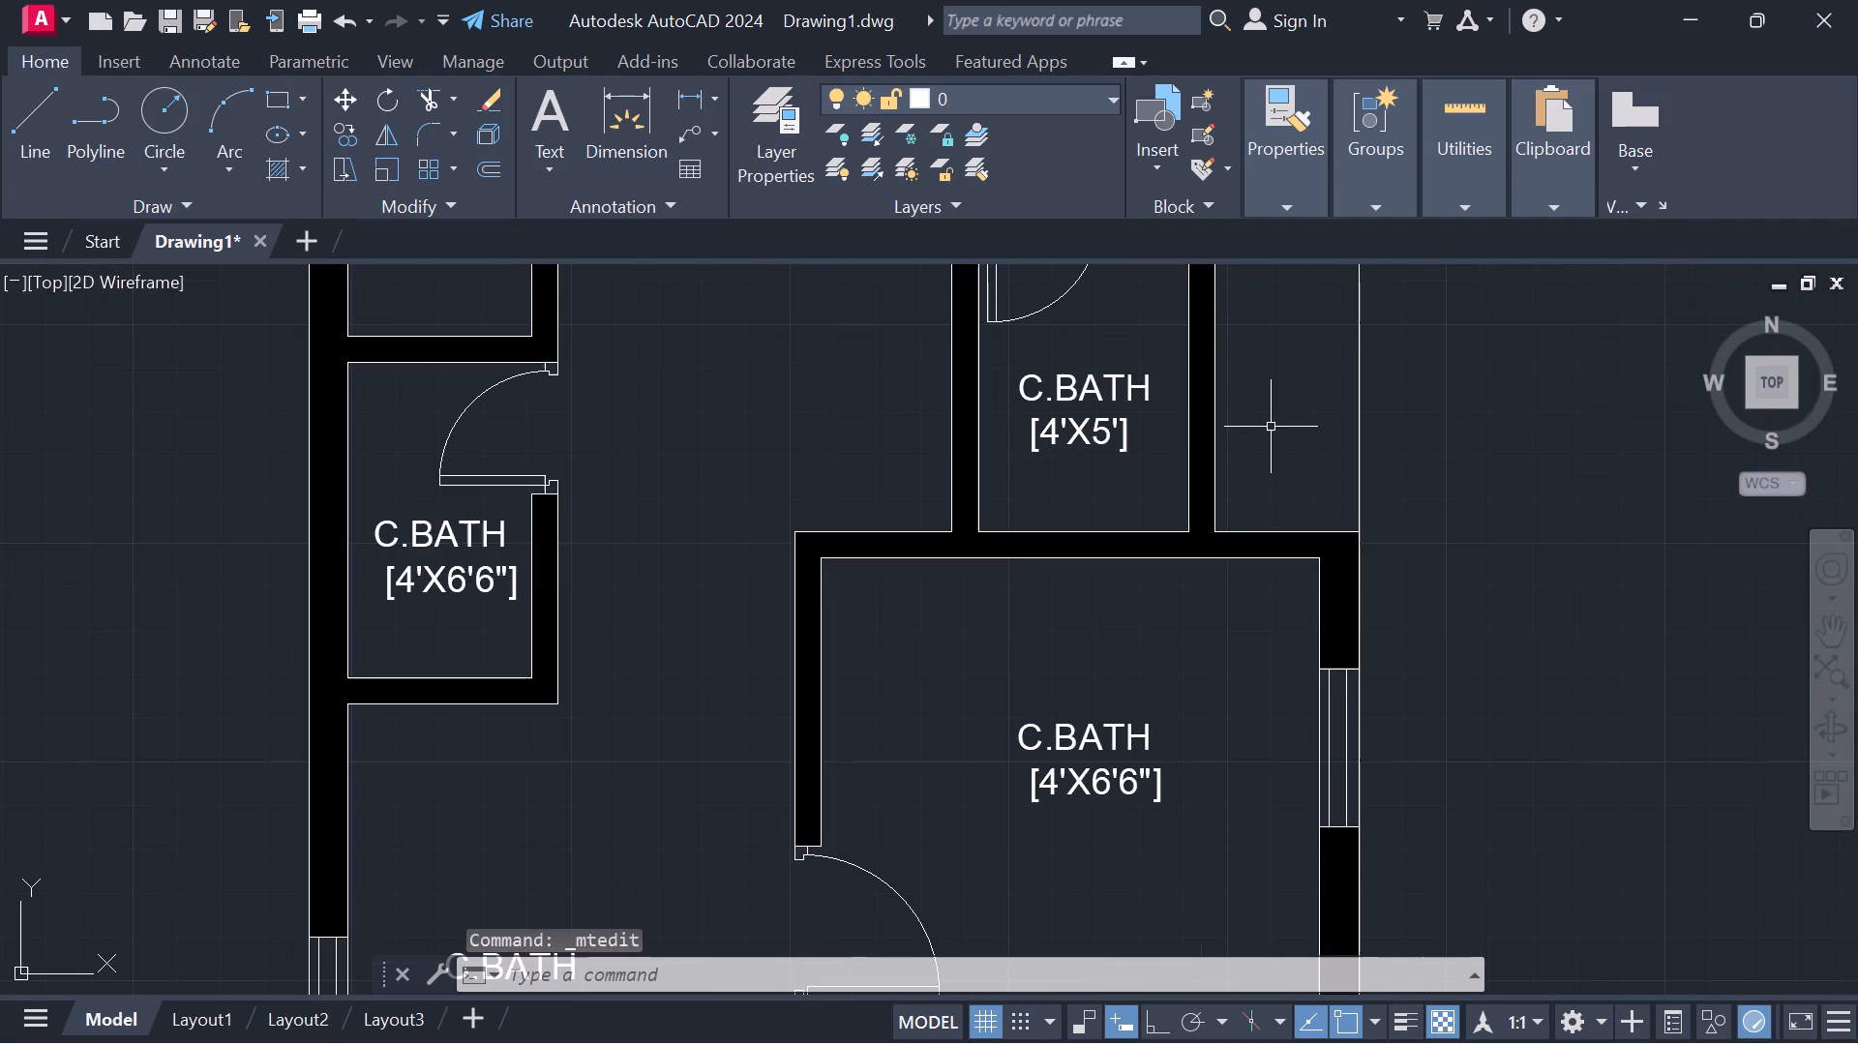
pyautogui.moveTo(1263, 368); pyautogui.dragTo(1225, 522, button='middle')
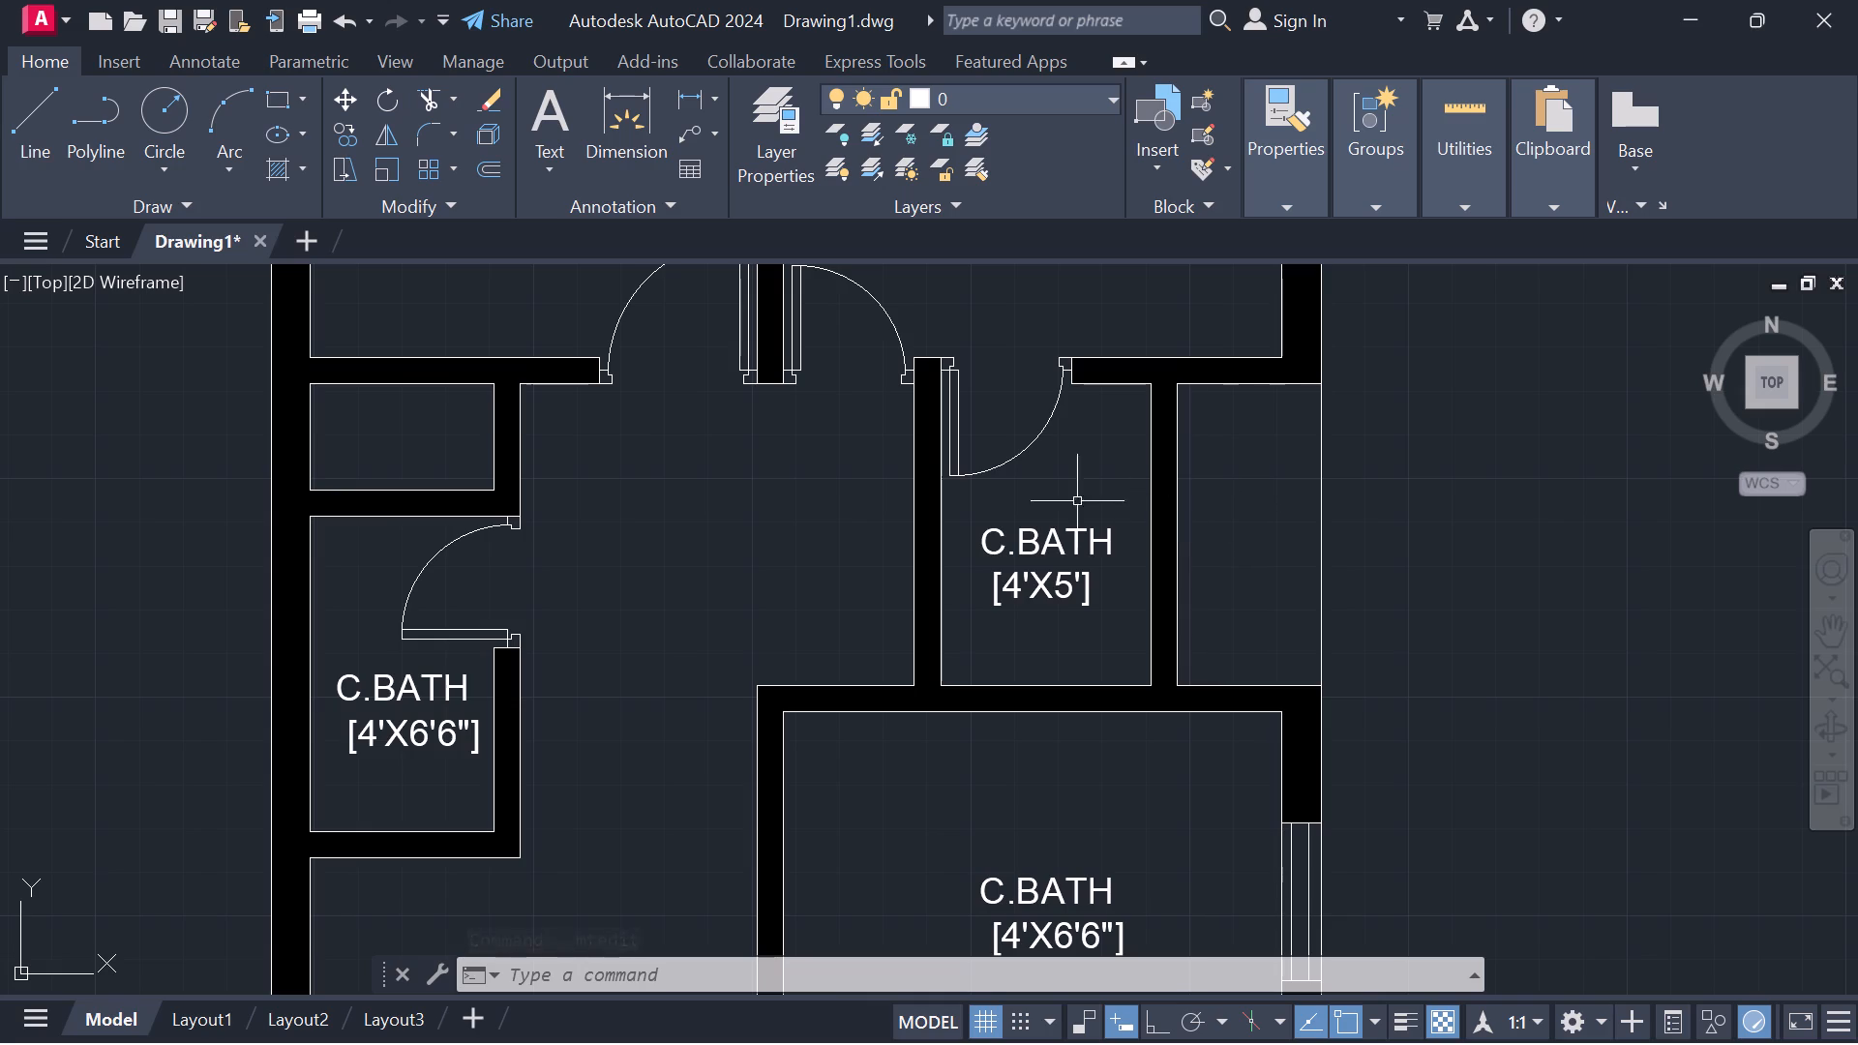
pyautogui.click(548, 118)
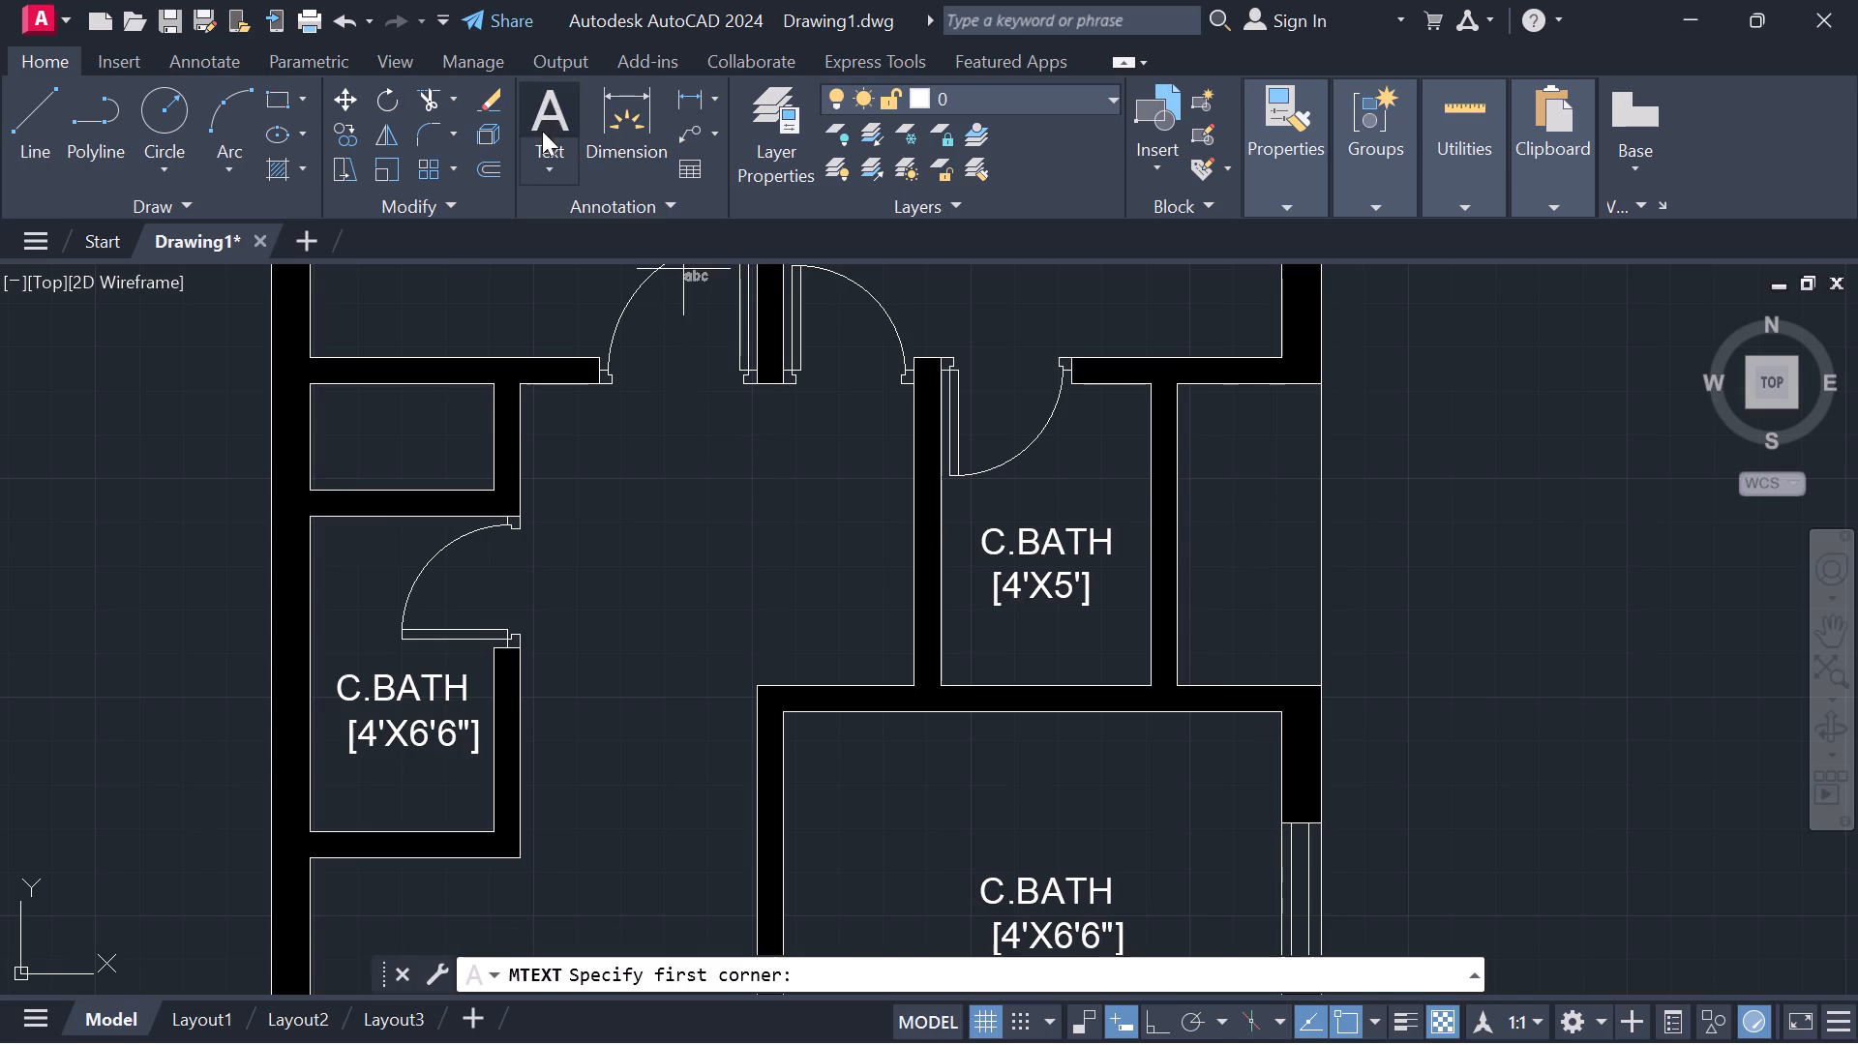
pyautogui.click(350, 414)
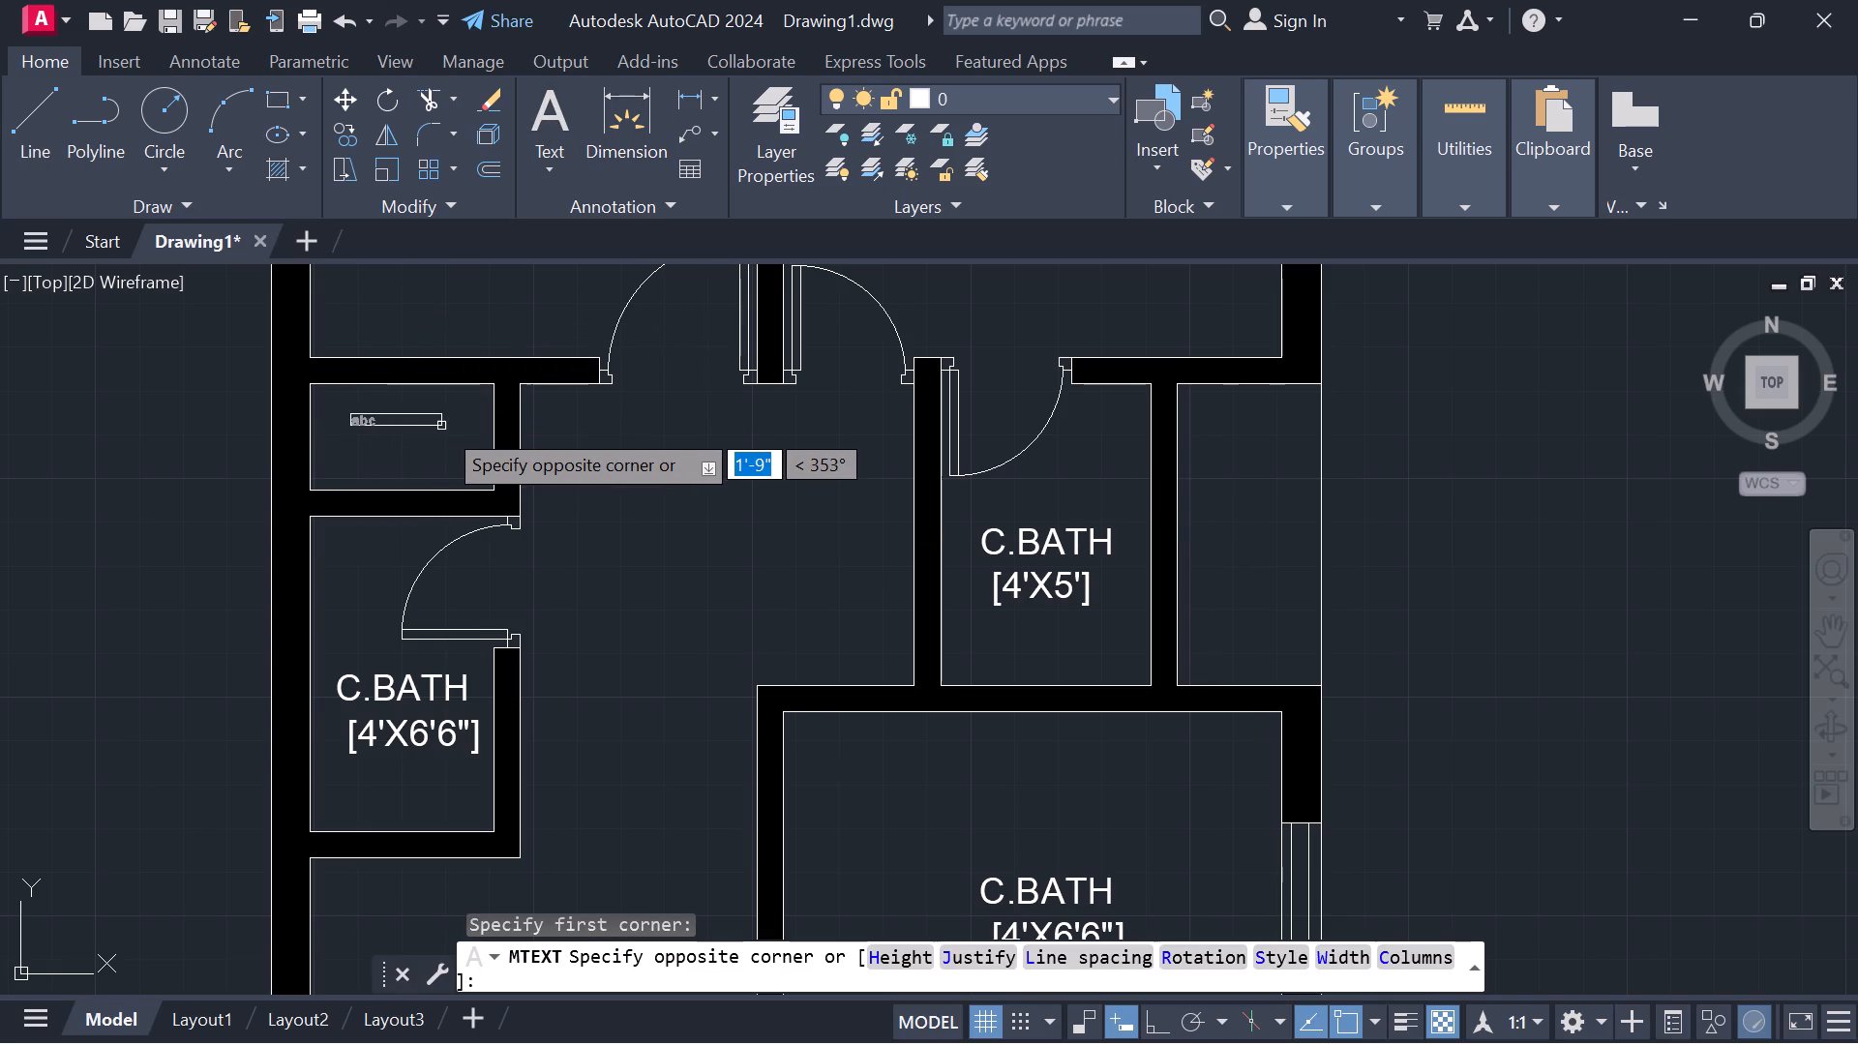
pyautogui.click(480, 472)
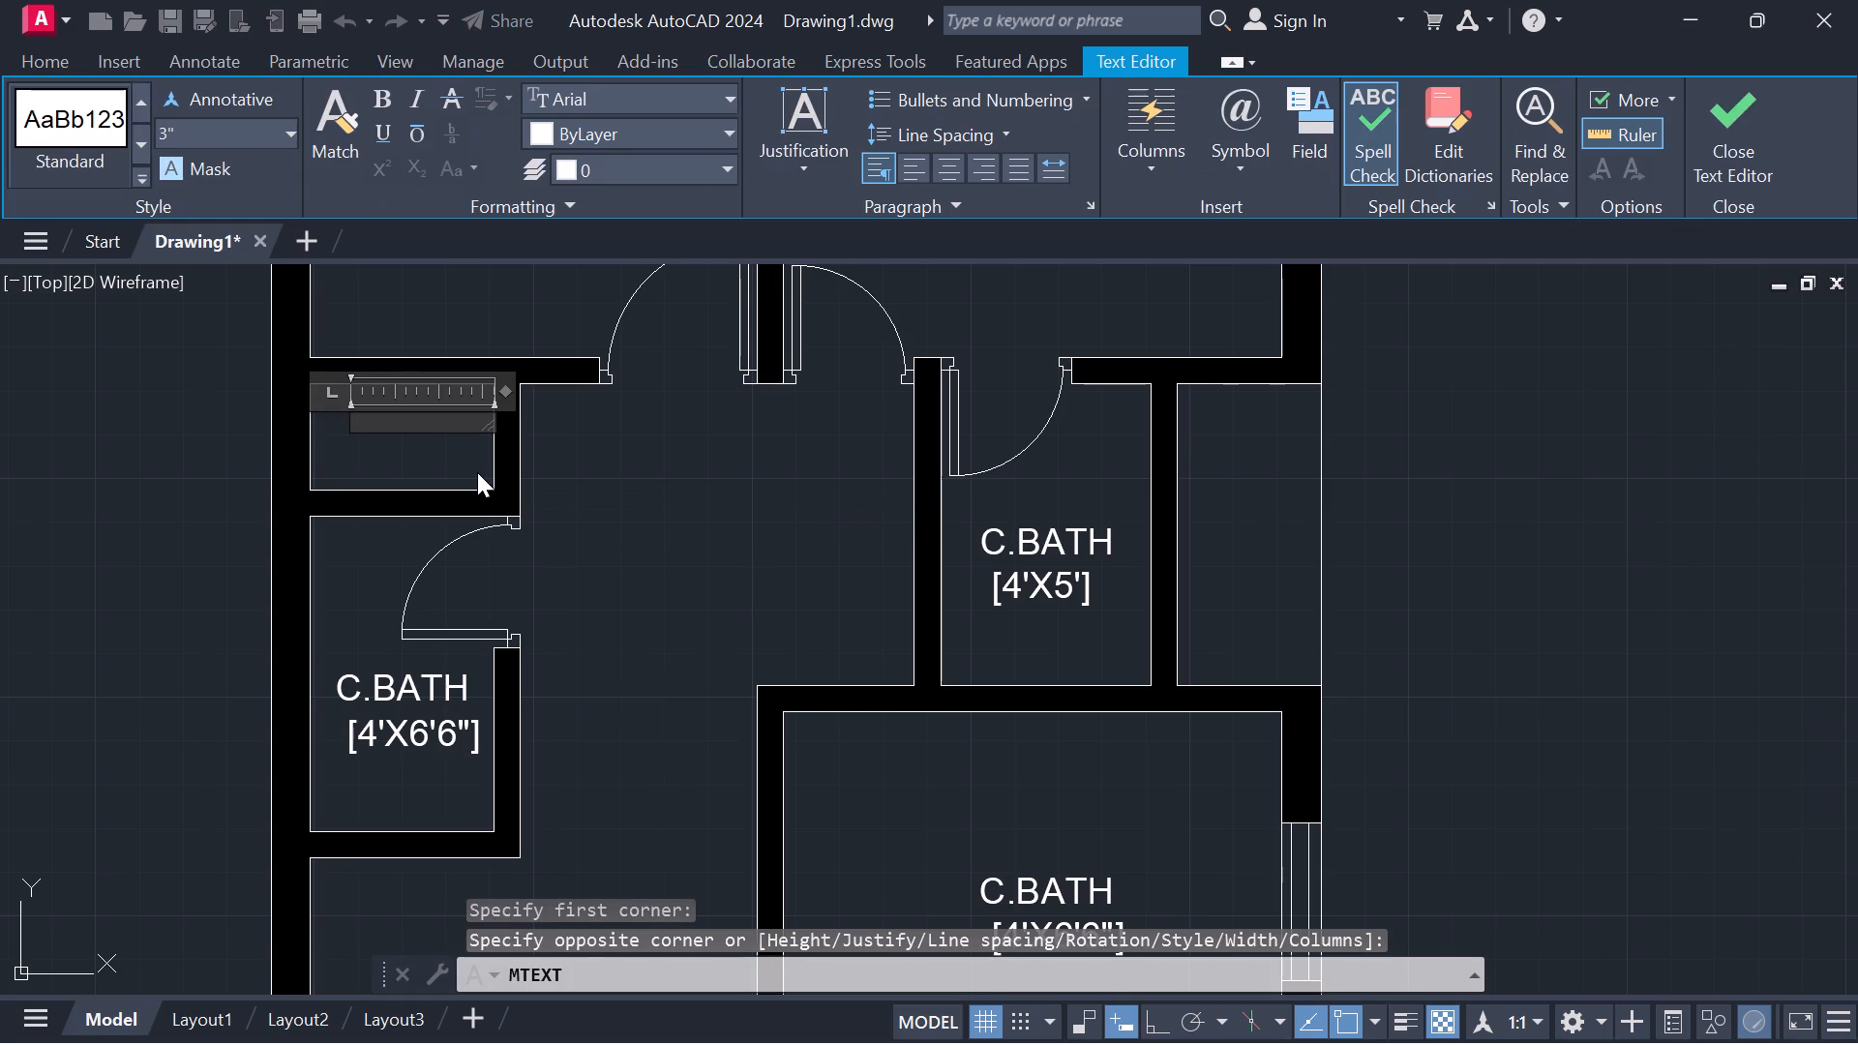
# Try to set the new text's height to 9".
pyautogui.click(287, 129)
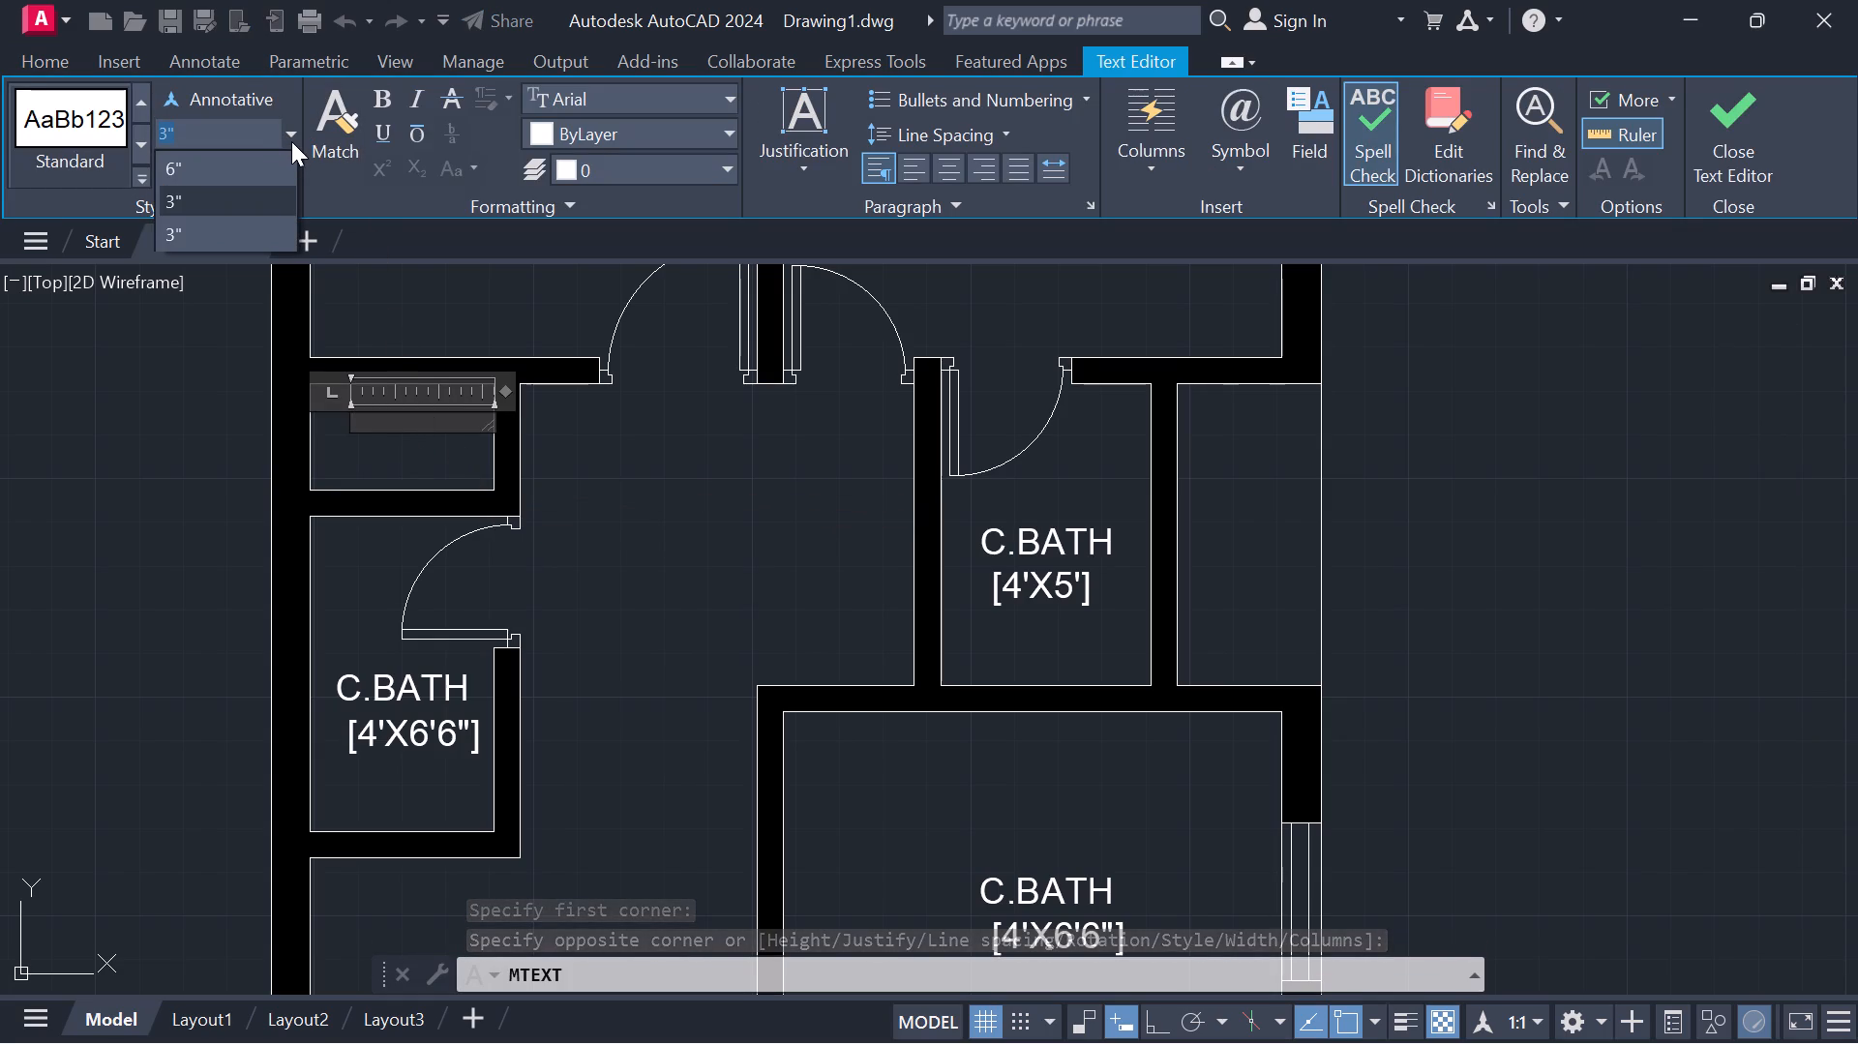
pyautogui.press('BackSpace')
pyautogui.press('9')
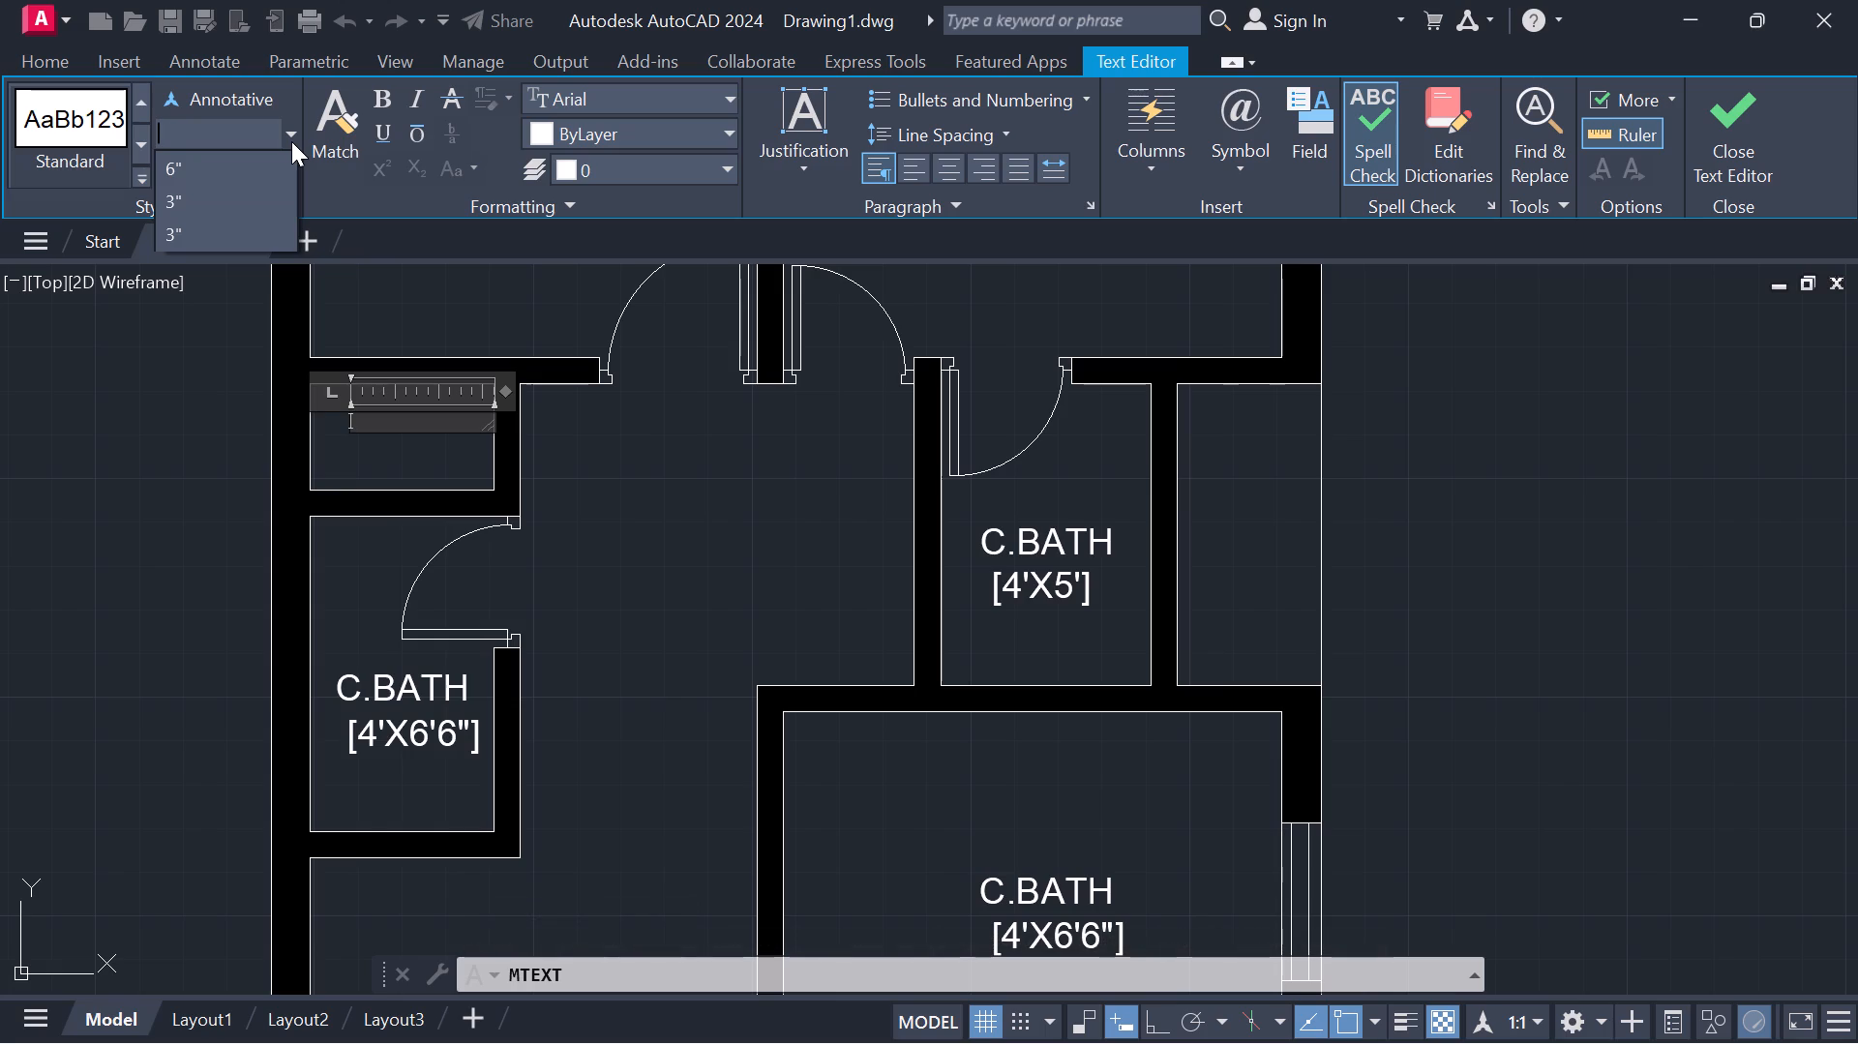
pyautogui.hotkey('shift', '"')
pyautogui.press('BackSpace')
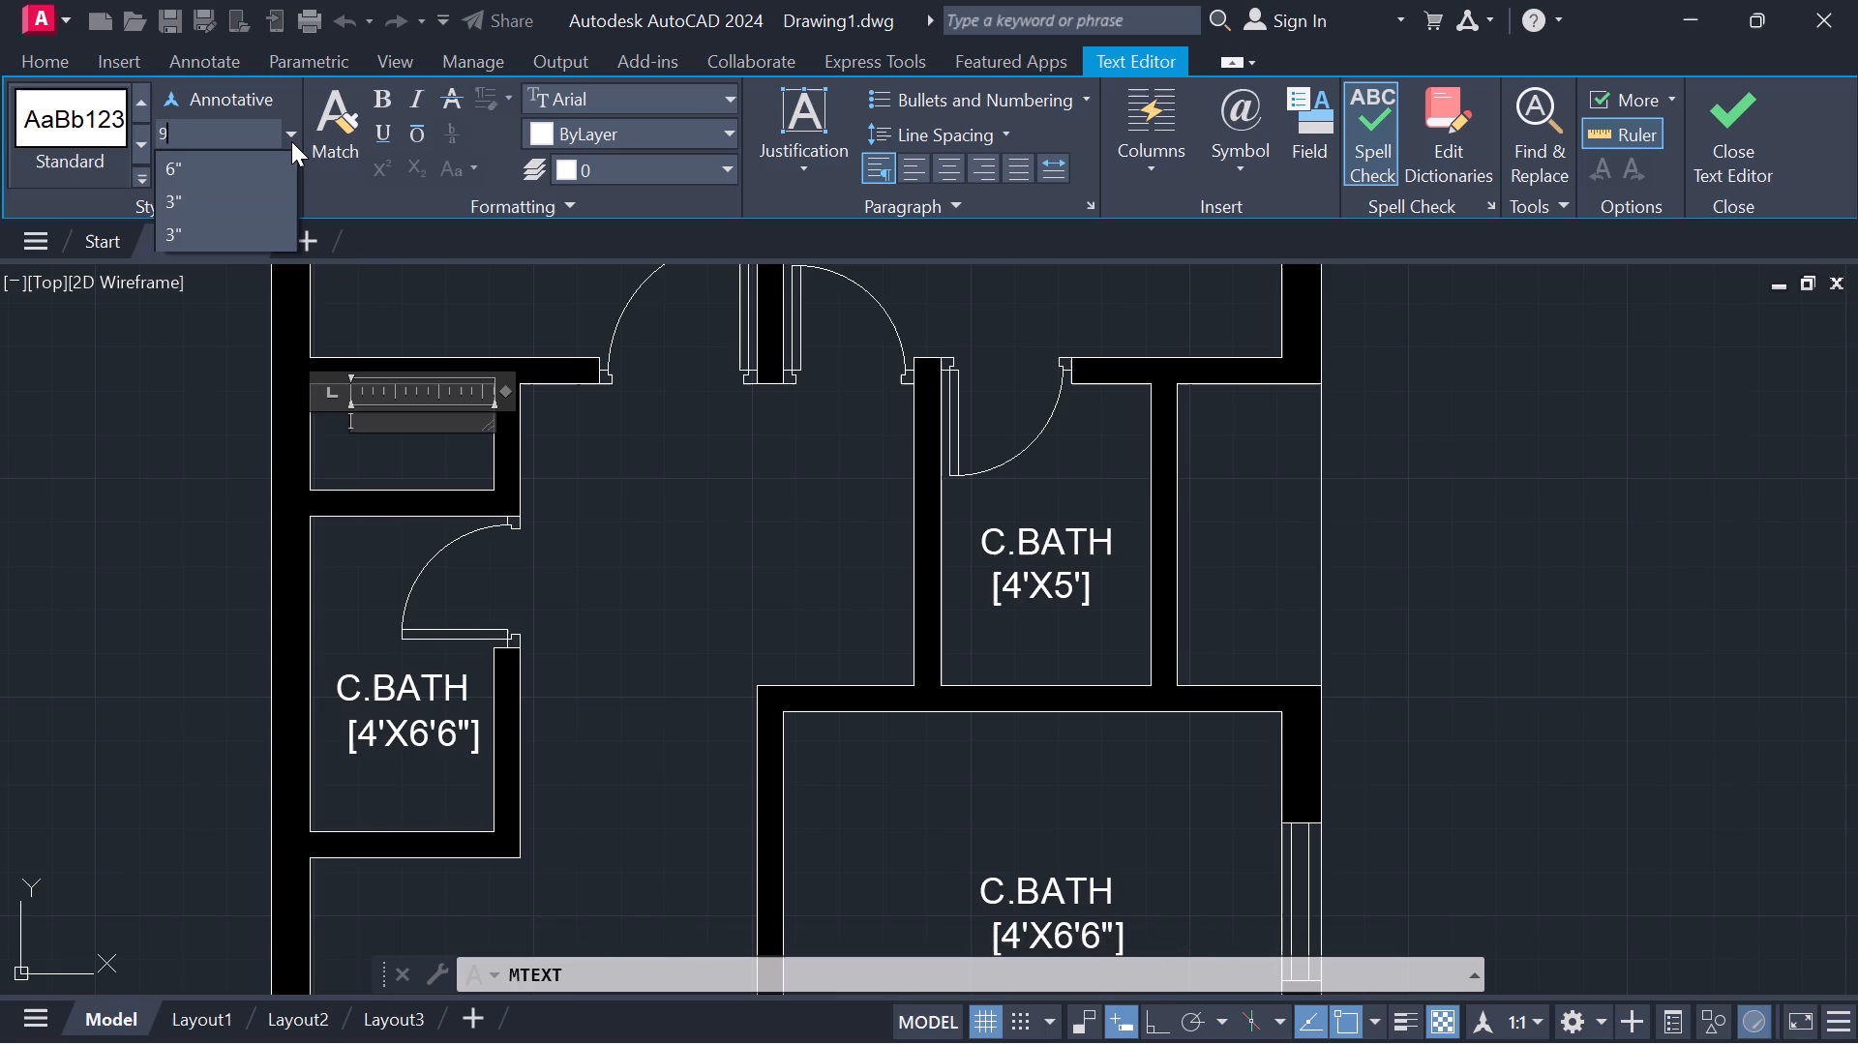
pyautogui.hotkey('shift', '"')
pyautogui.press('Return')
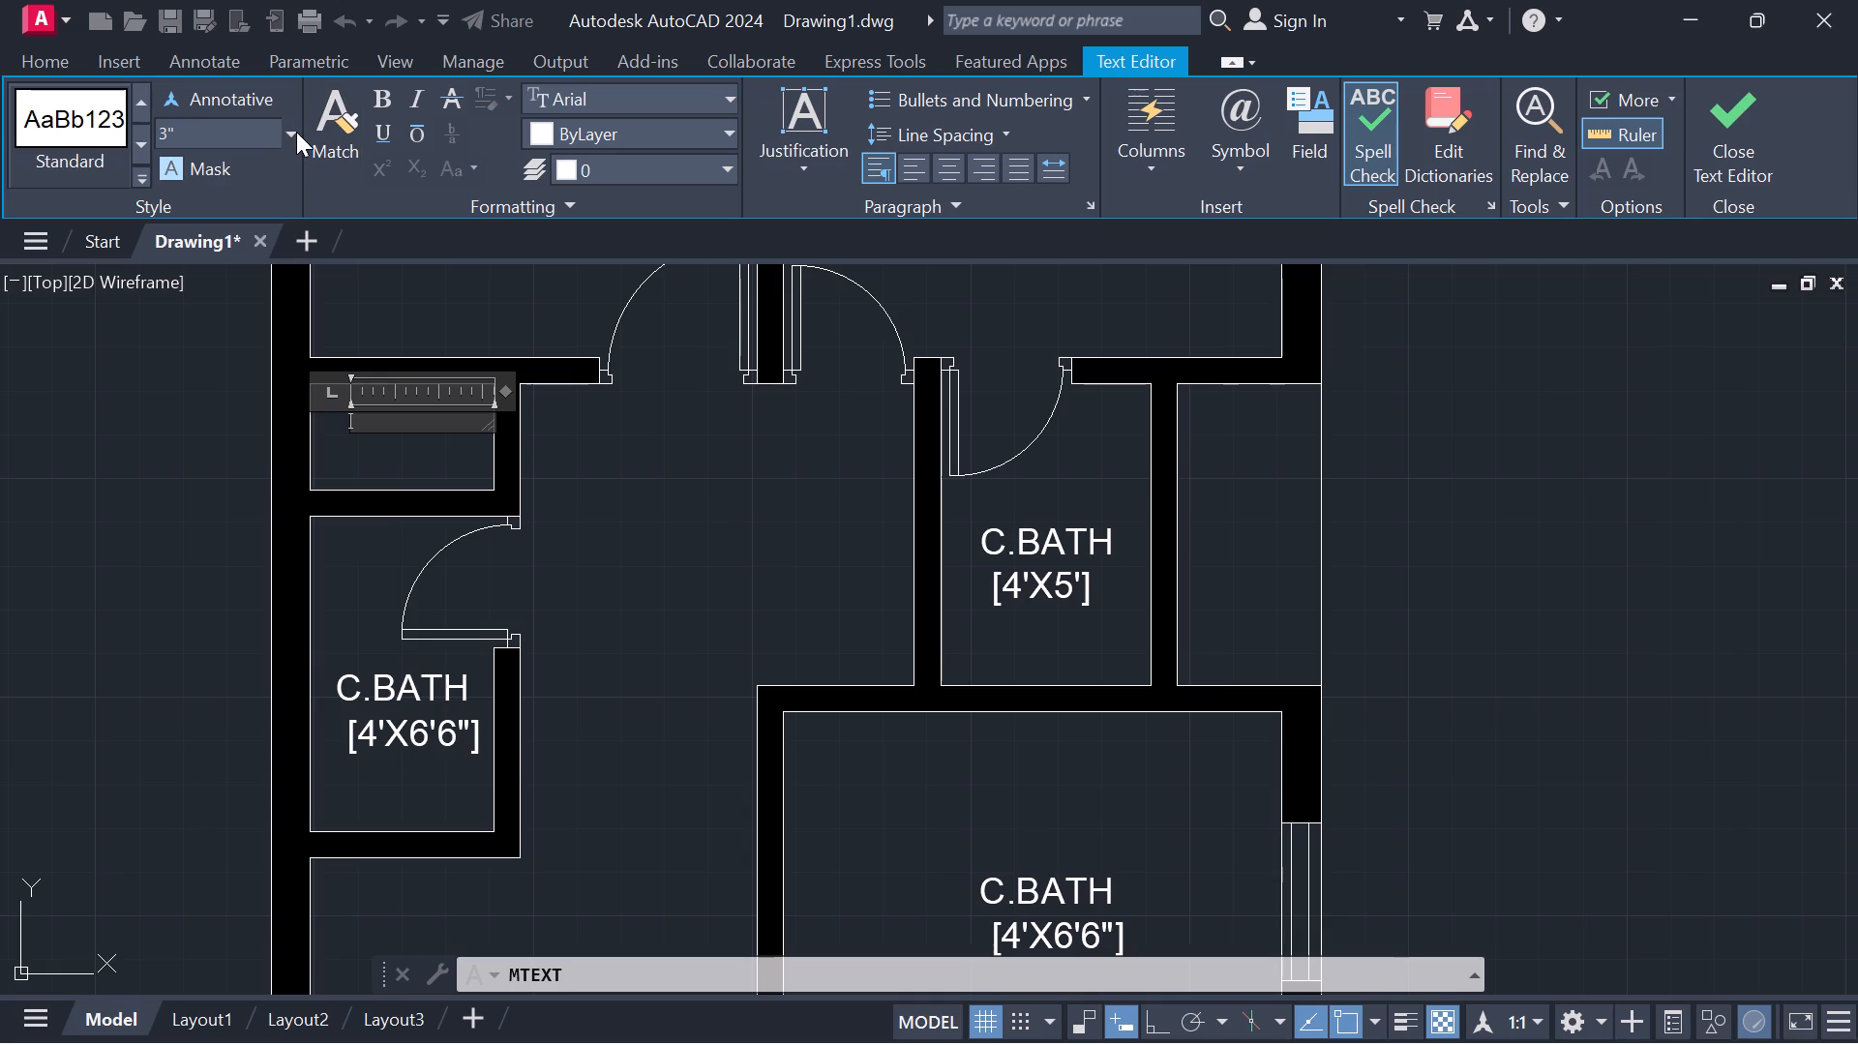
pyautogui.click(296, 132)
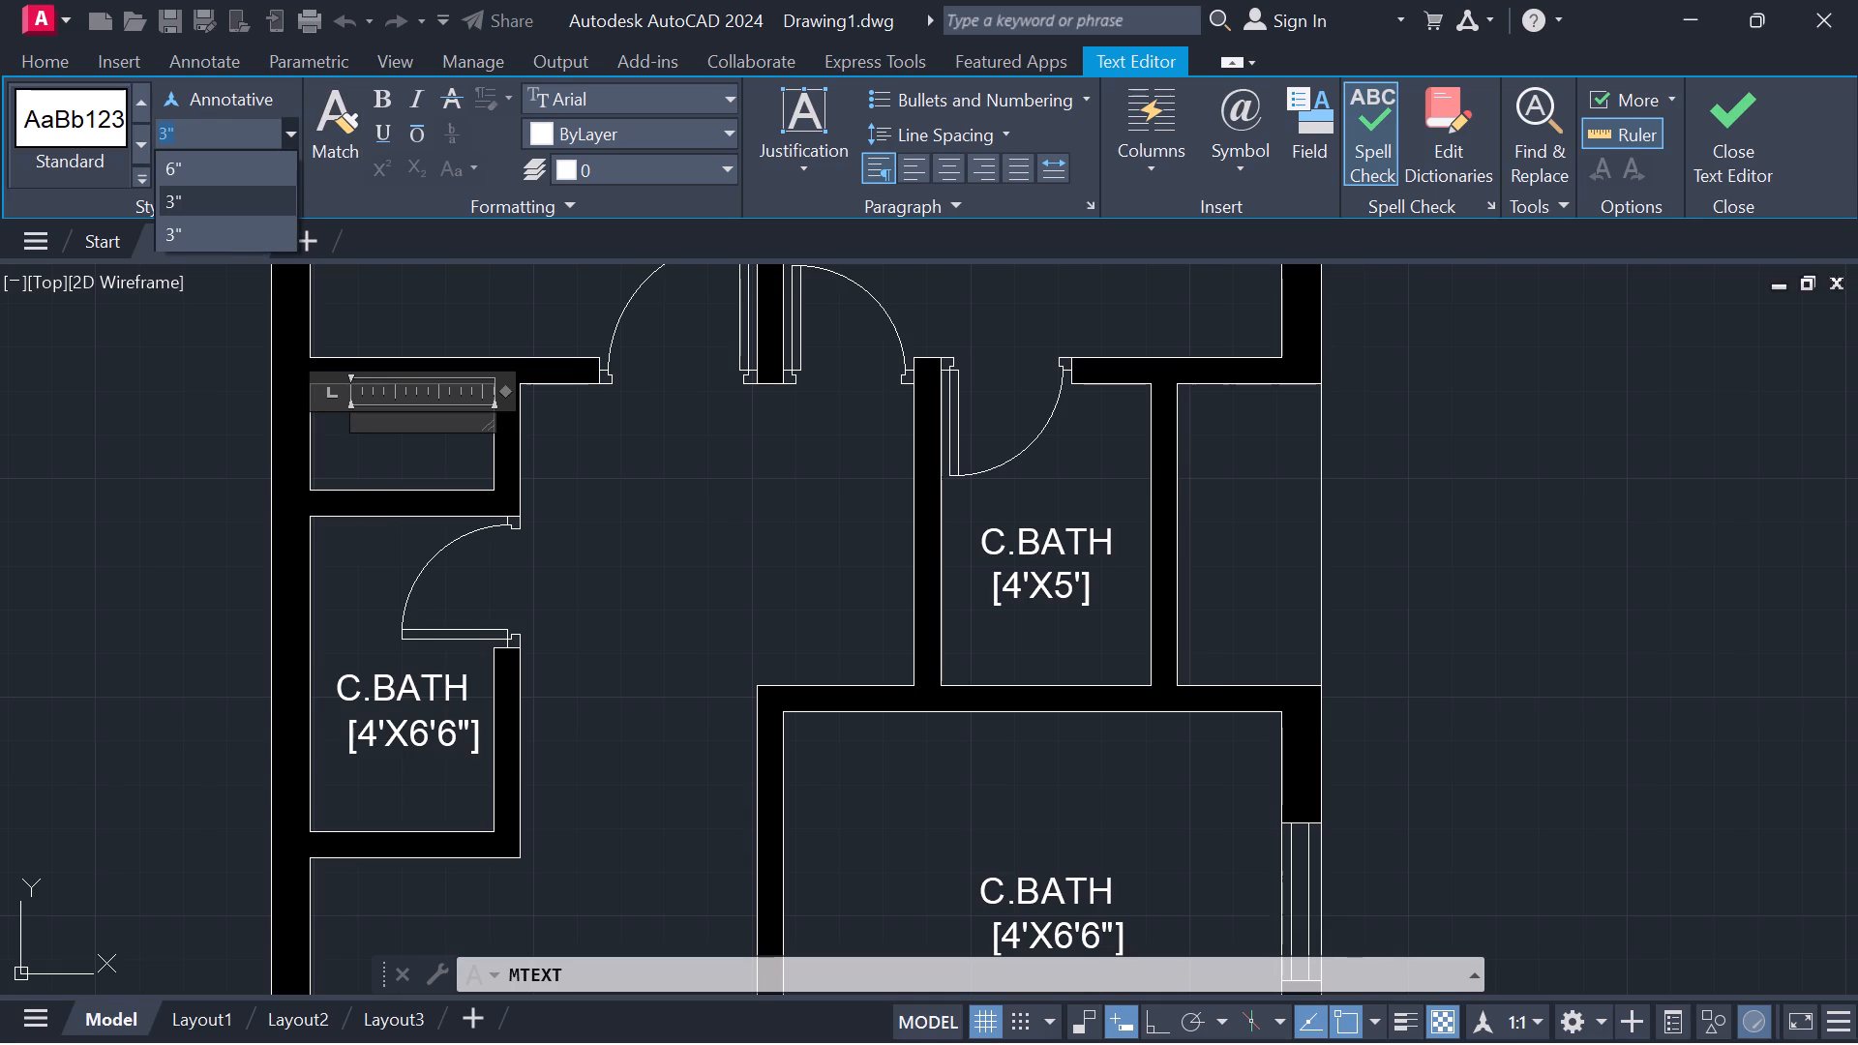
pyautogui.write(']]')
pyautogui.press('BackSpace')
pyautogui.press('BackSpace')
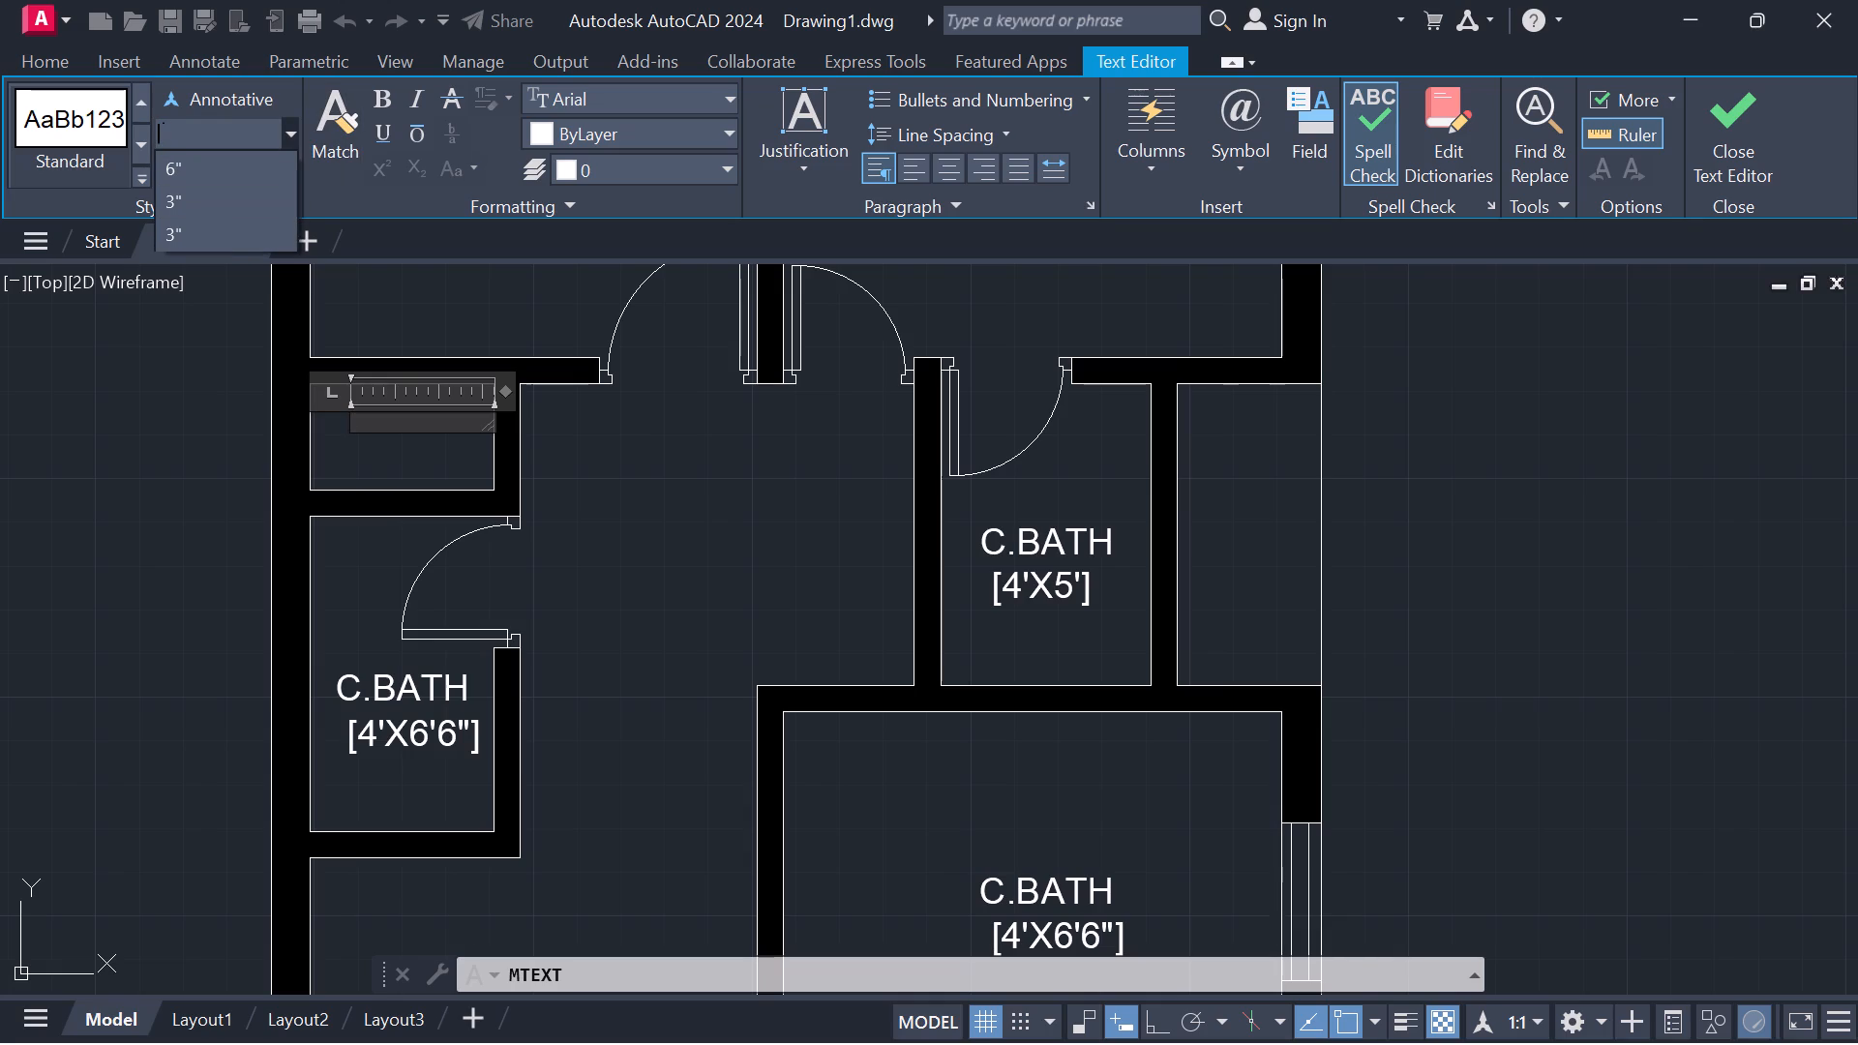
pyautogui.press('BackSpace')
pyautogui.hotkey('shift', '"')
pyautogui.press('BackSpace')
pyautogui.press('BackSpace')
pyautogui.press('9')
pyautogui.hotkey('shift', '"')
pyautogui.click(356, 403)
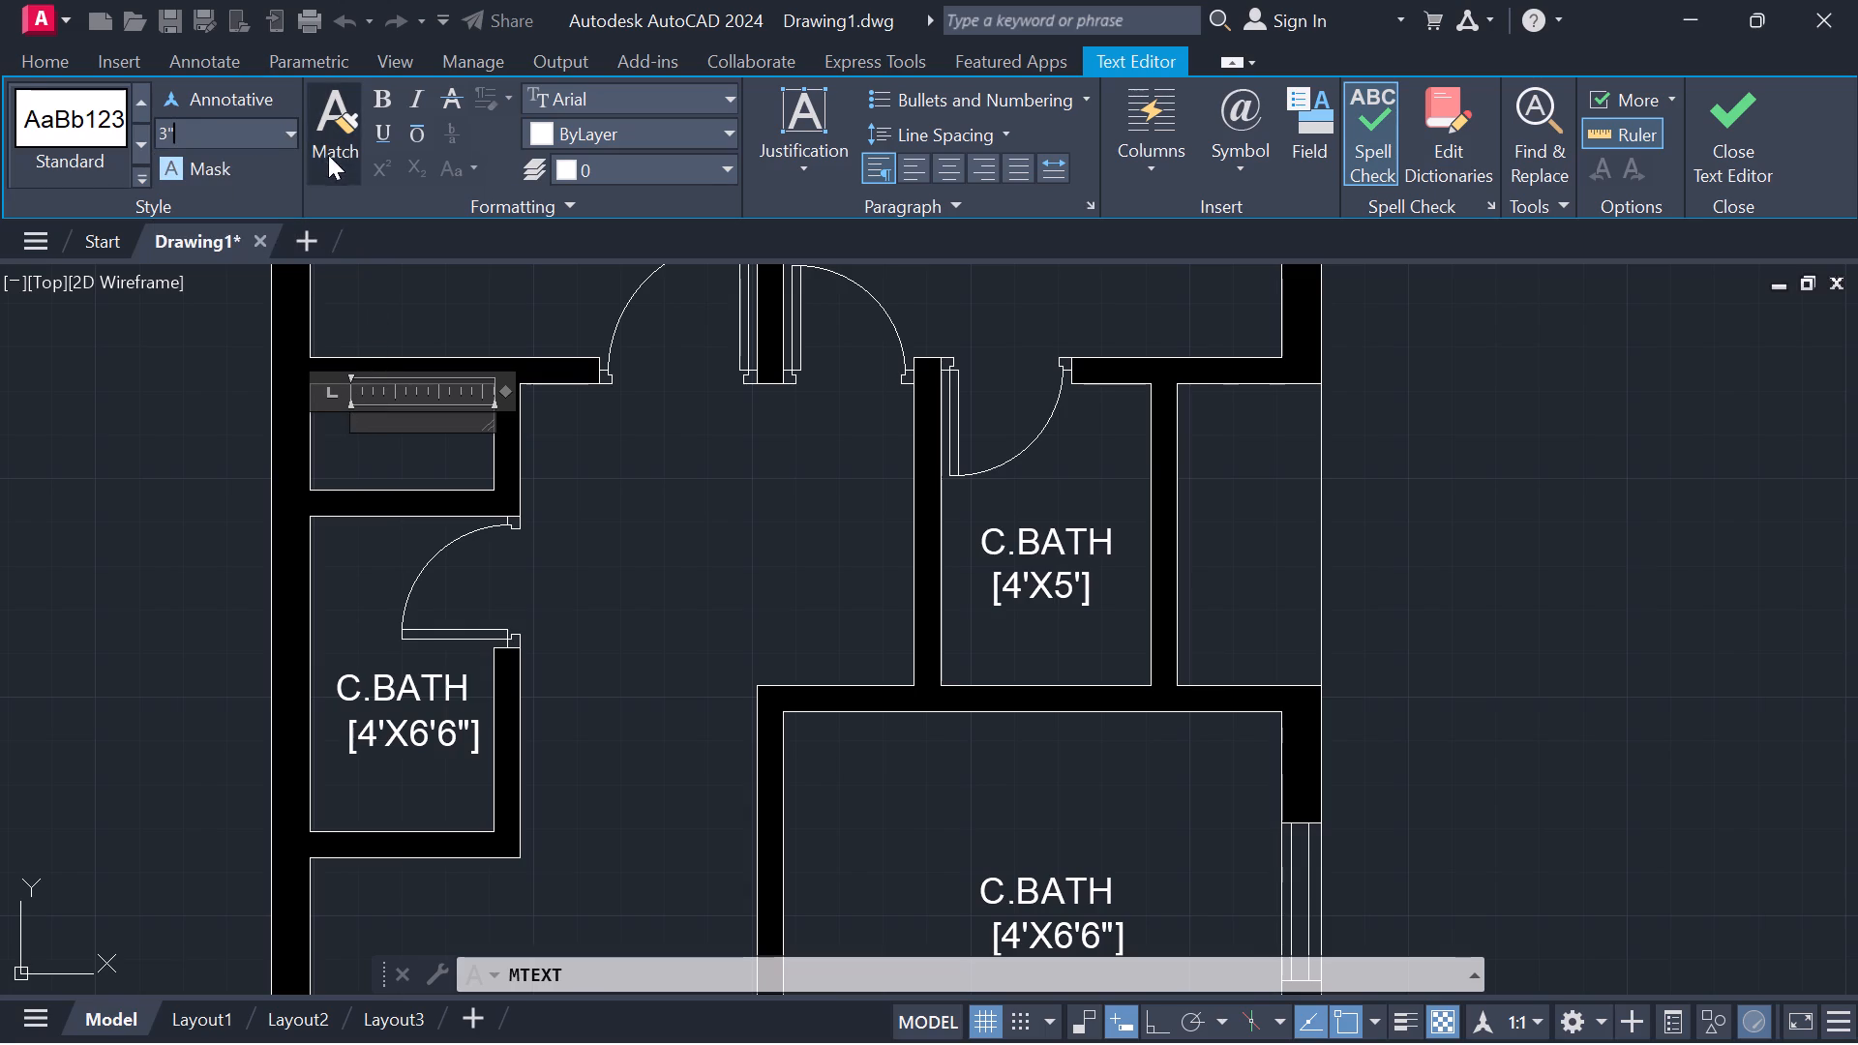
# Set the text height to 9", enter OTS as the label of the small enclosed space, and finish the text.
pyautogui.click(285, 128)
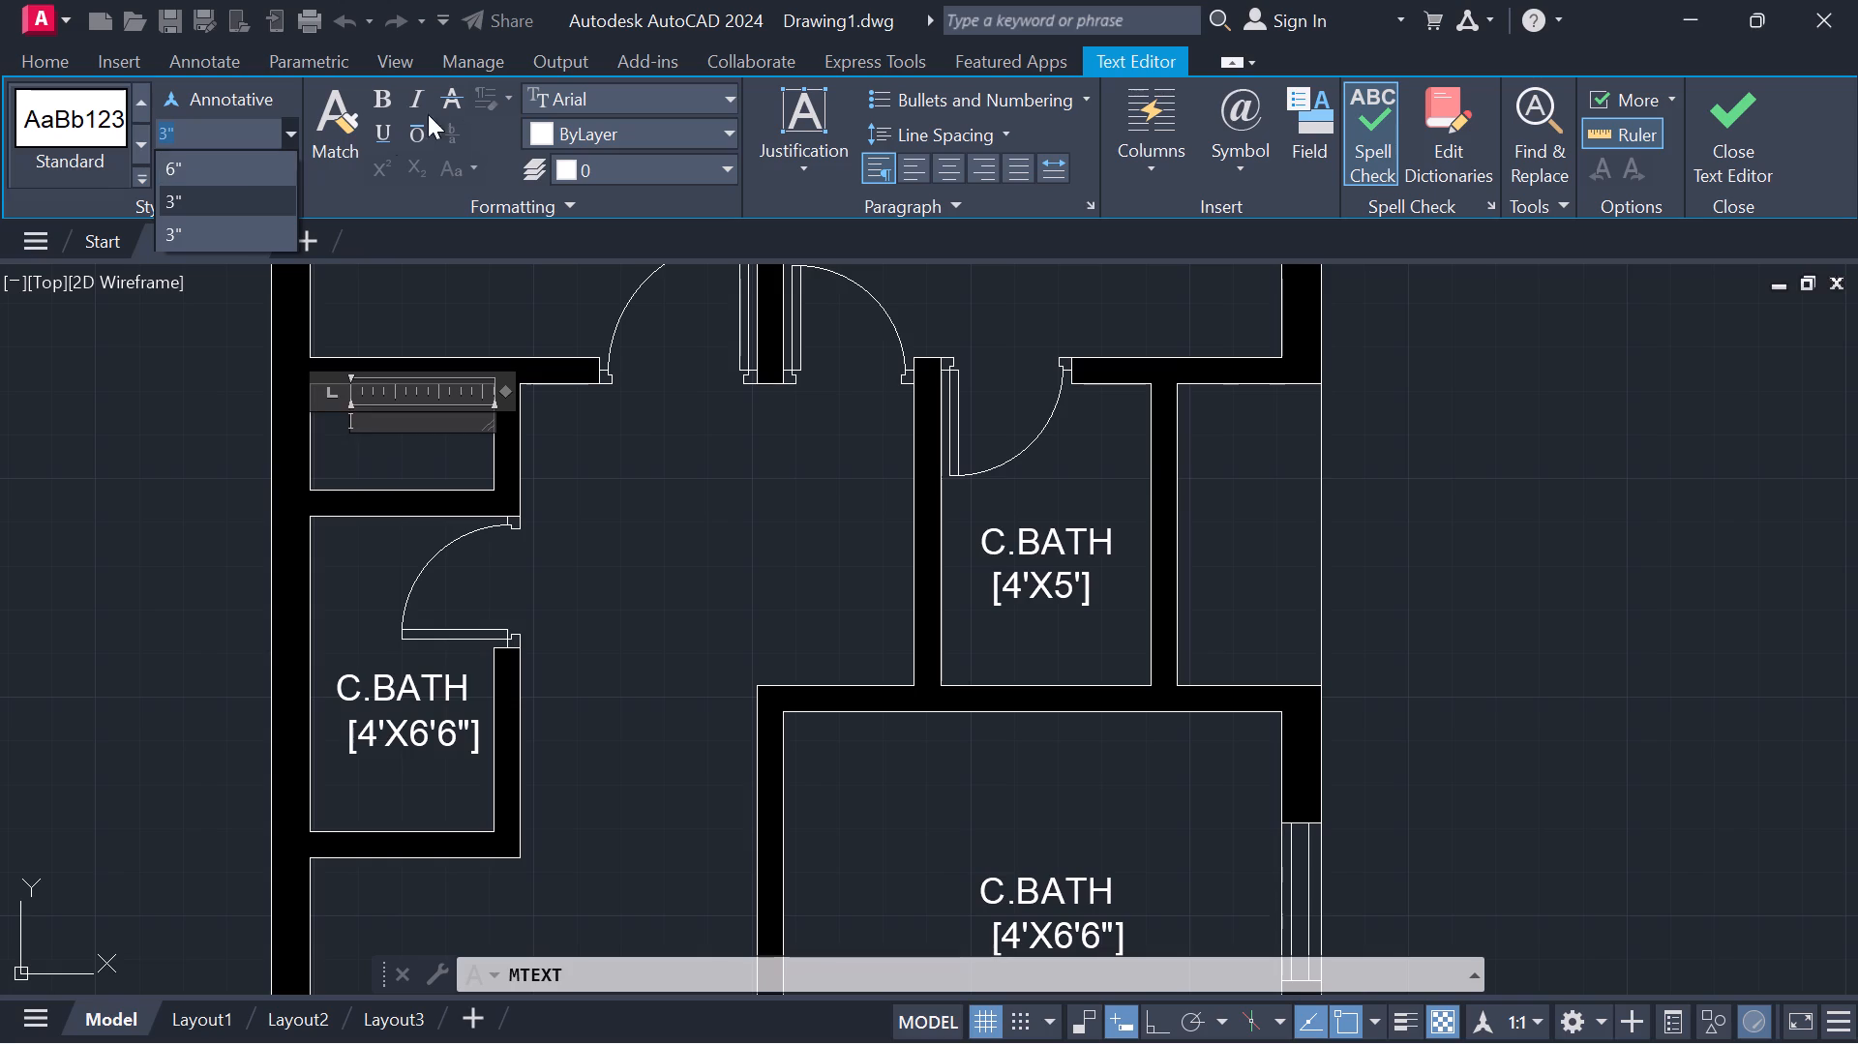
pyautogui.click(248, 131)
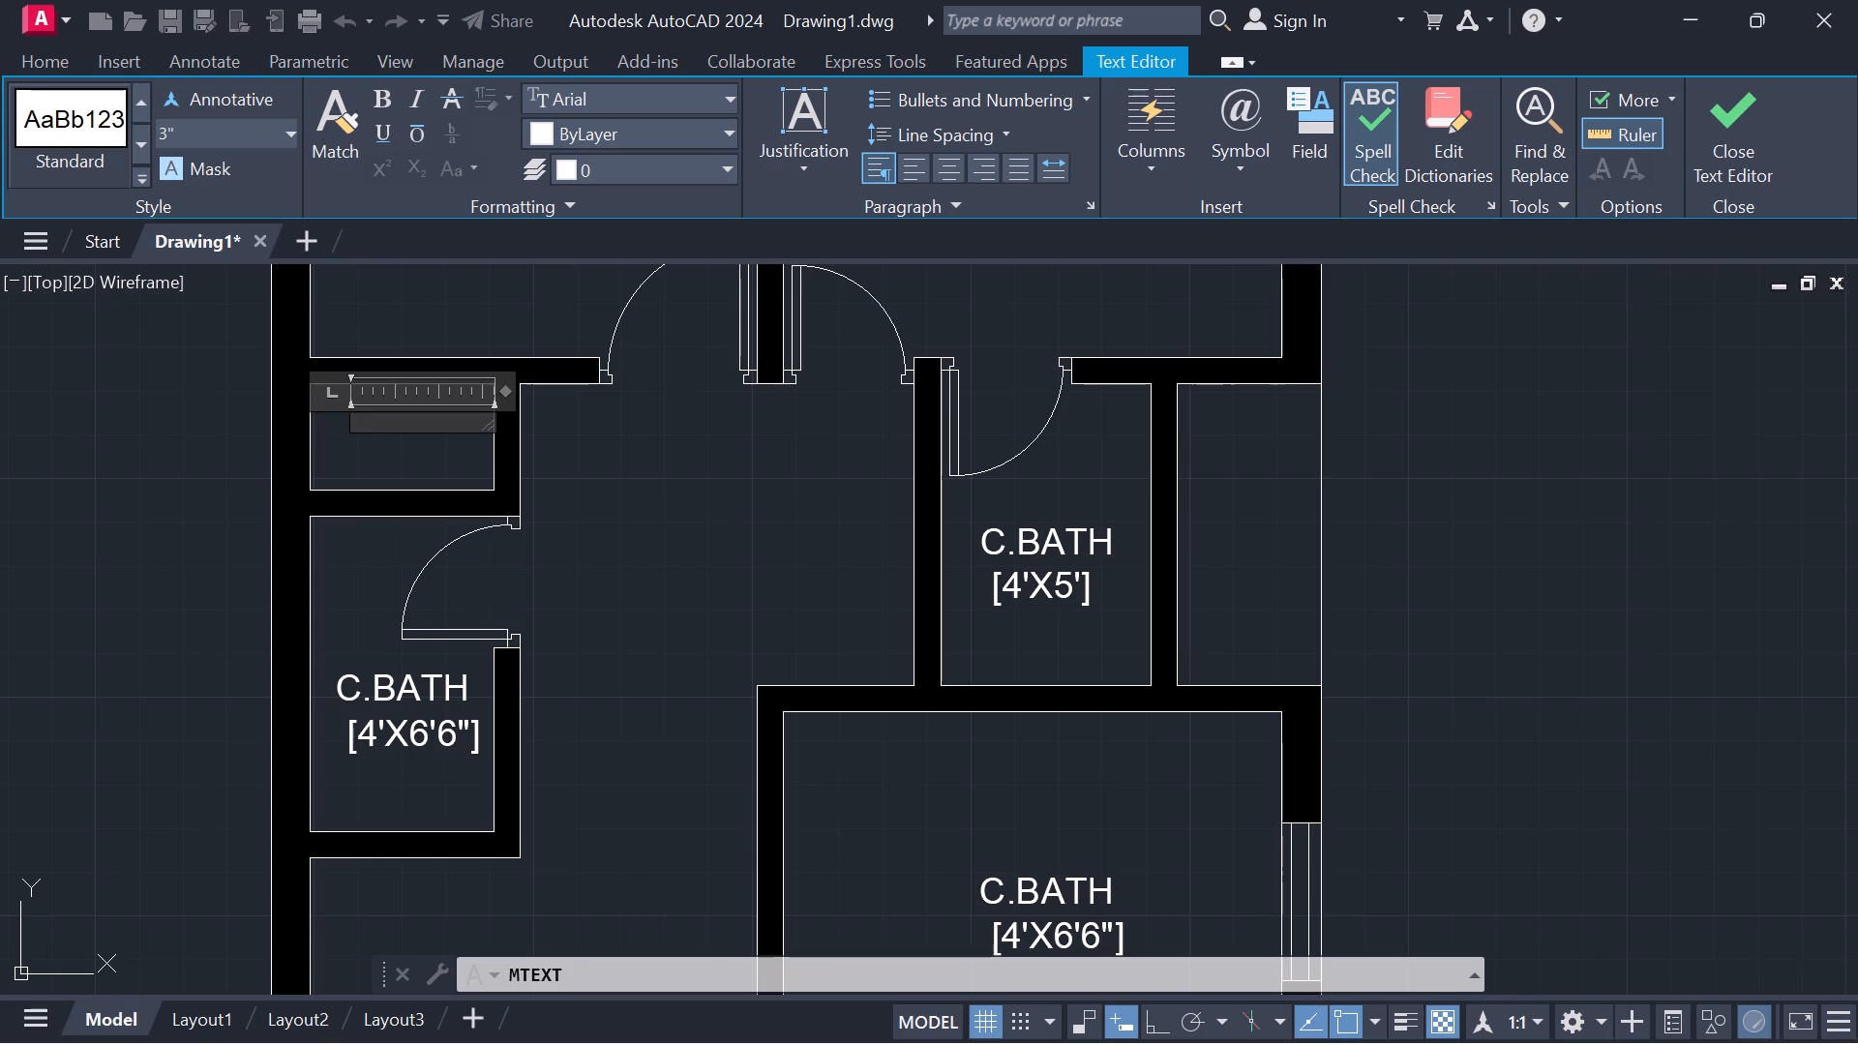
pyautogui.press('BackSpace')
pyautogui.press('BackSpace')
pyautogui.press('BackSpace')
pyautogui.press('9')
pyautogui.hotkey('shift', '"')
pyautogui.press('Return')
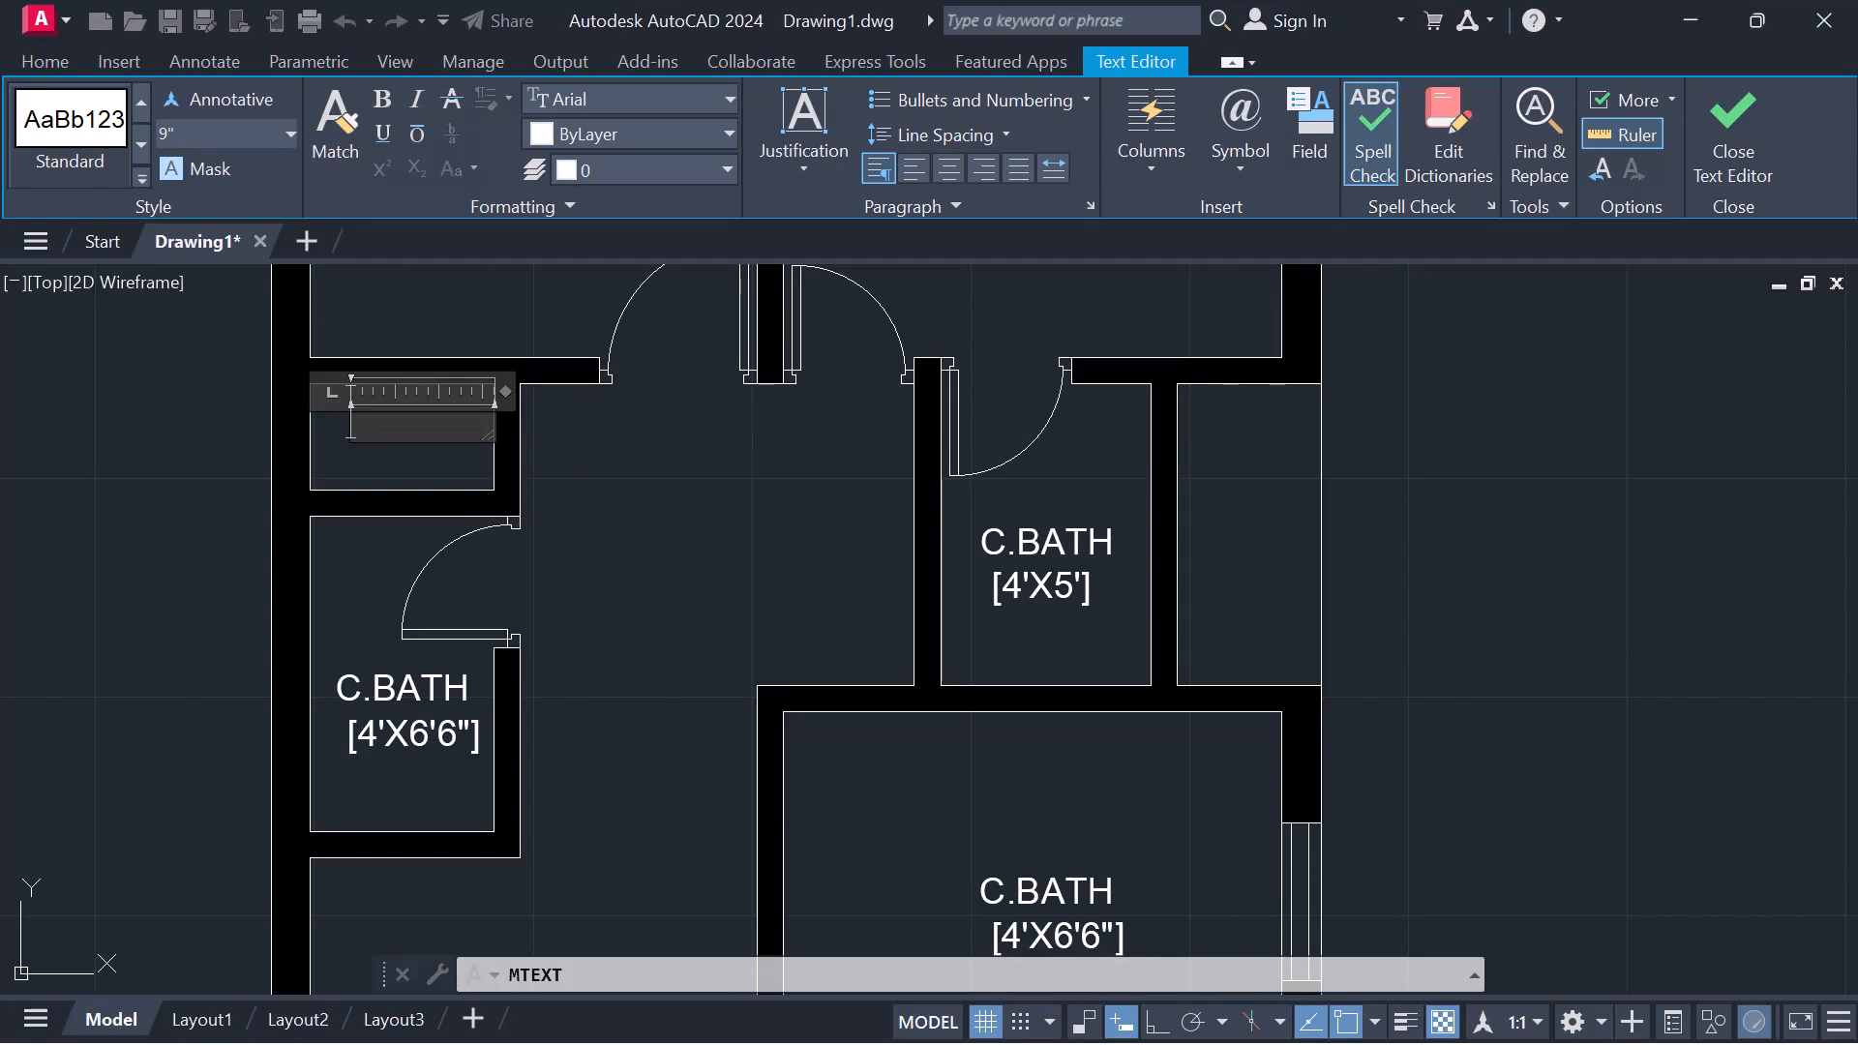
pyautogui.press('o')
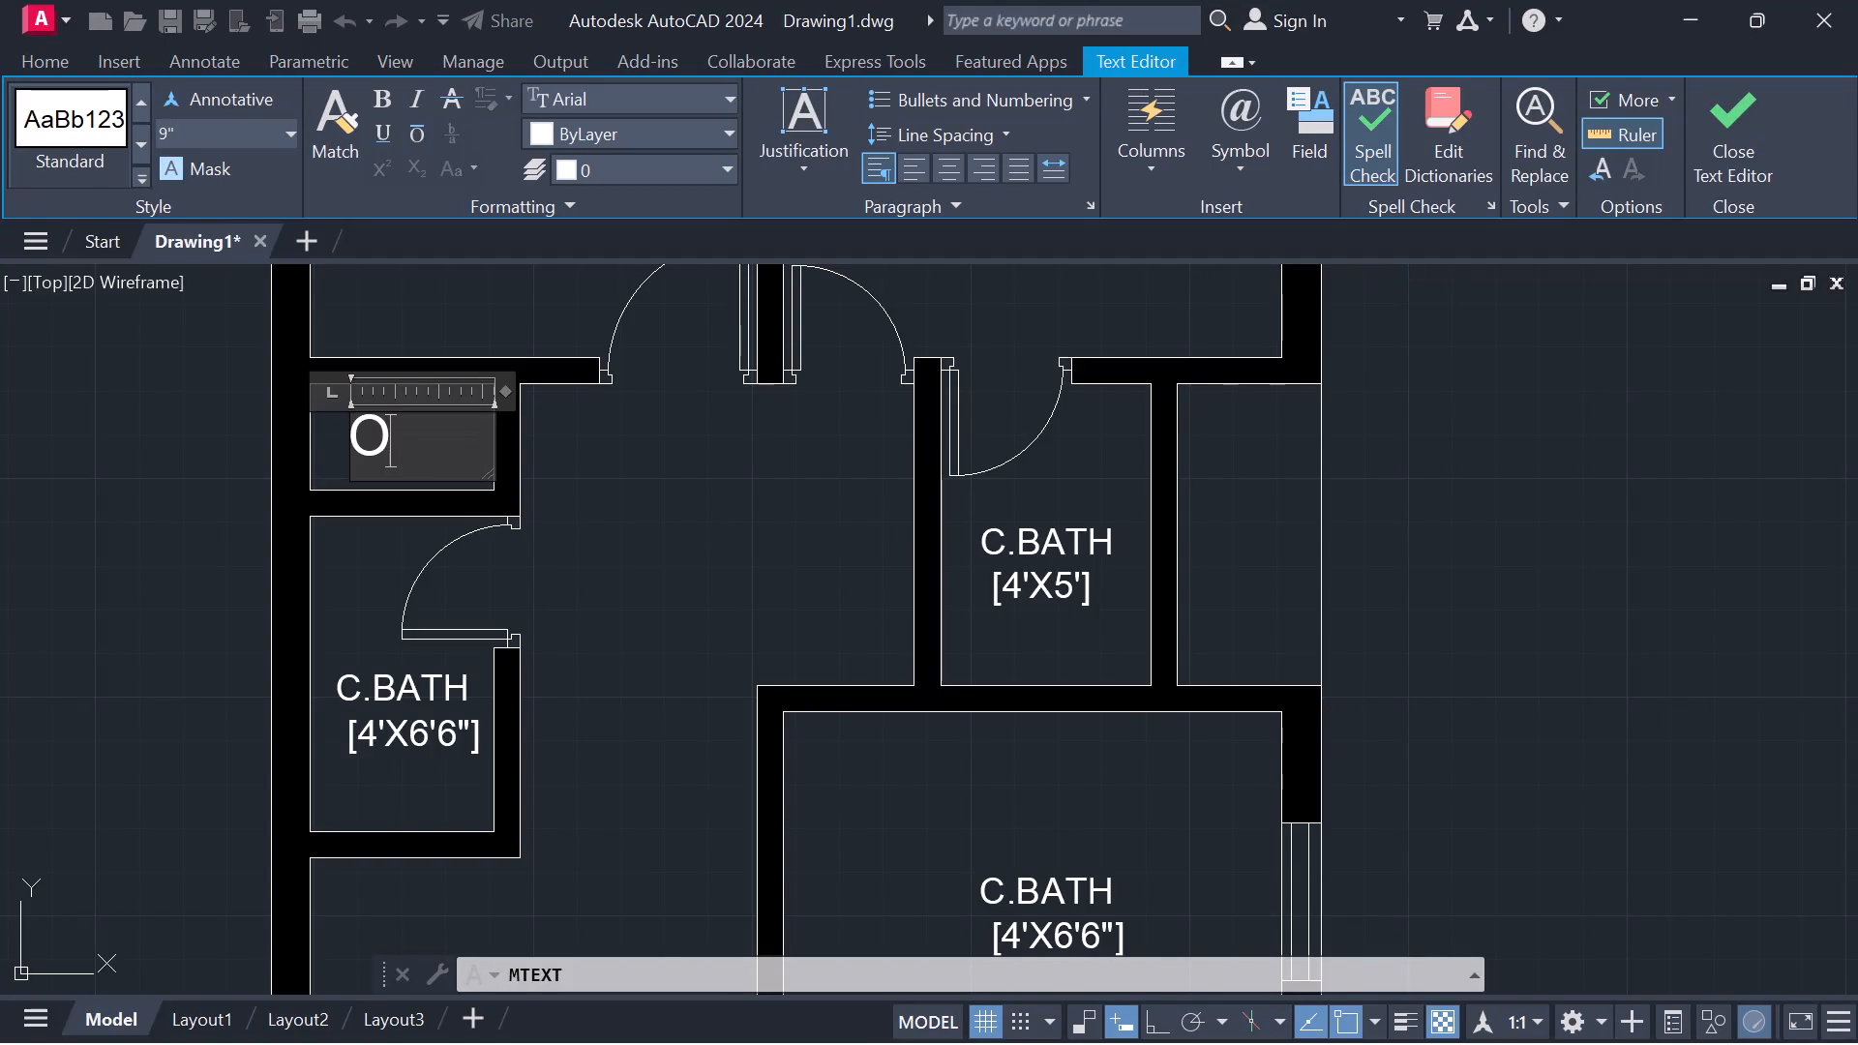
pyautogui.write('TS')
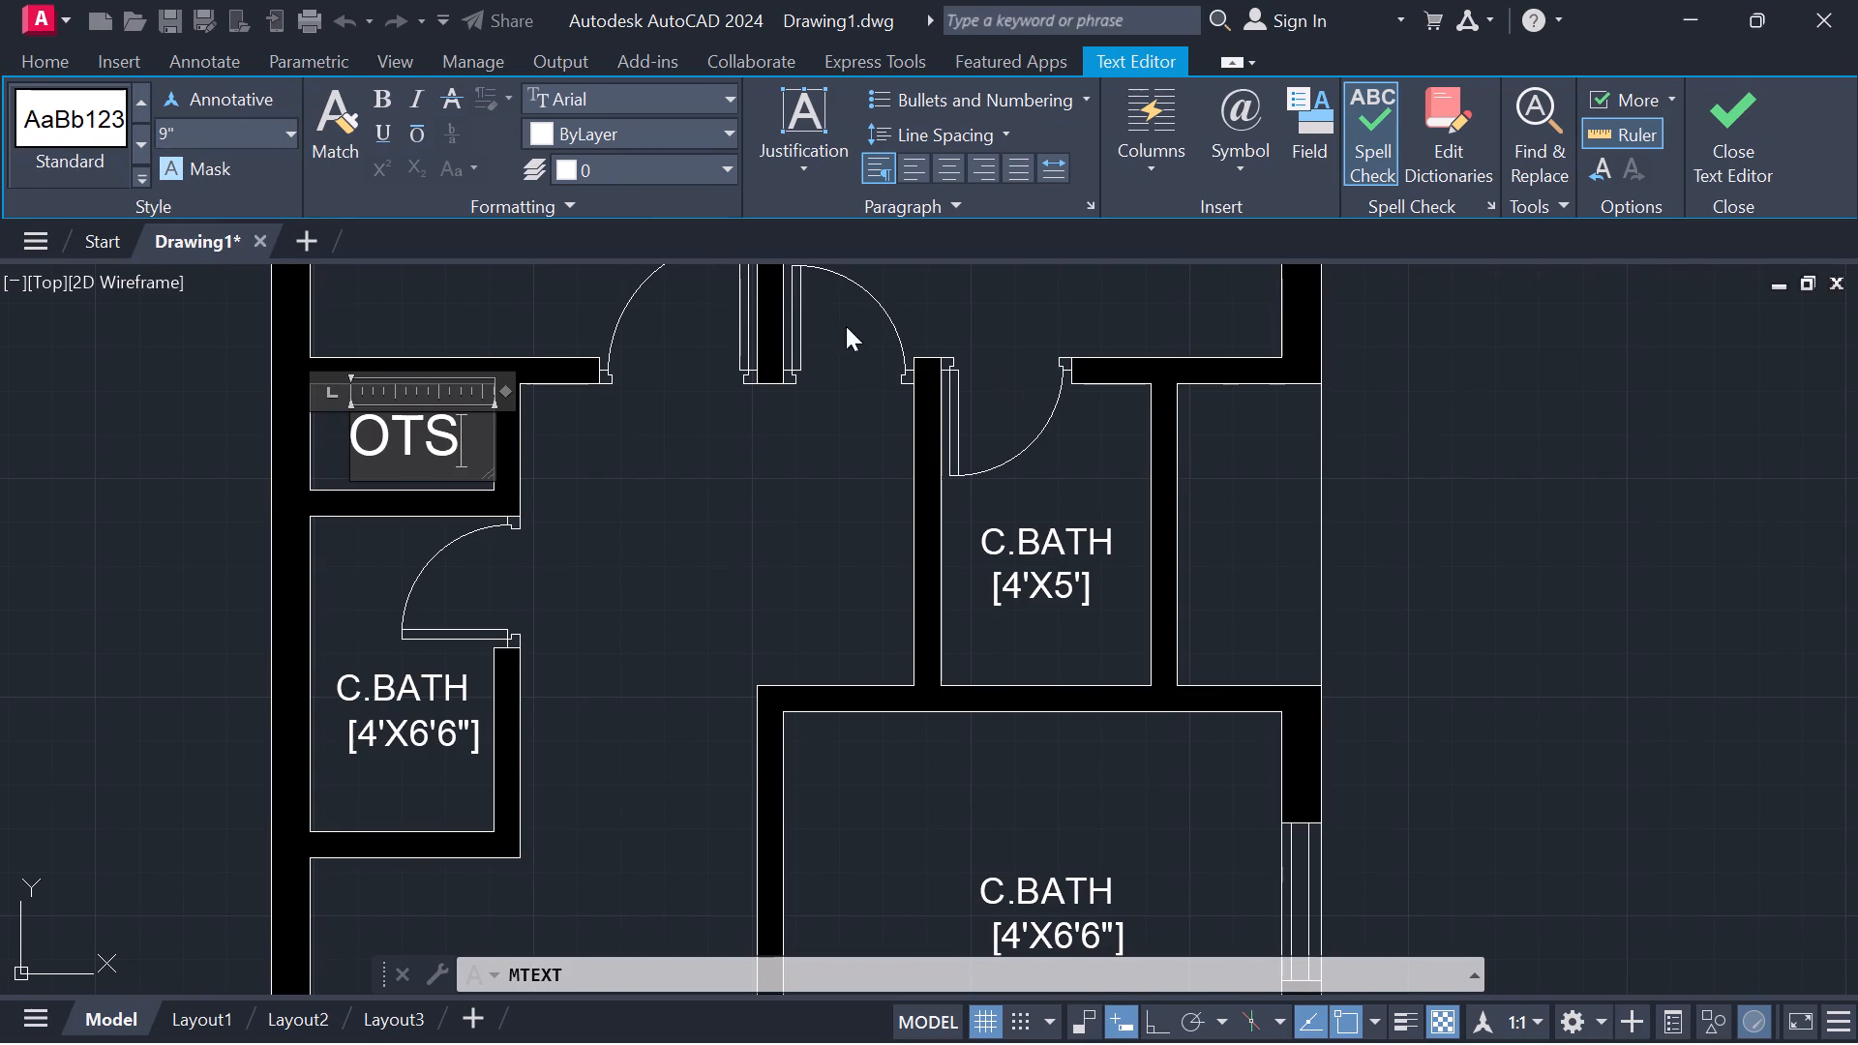
pyautogui.click(1745, 118)
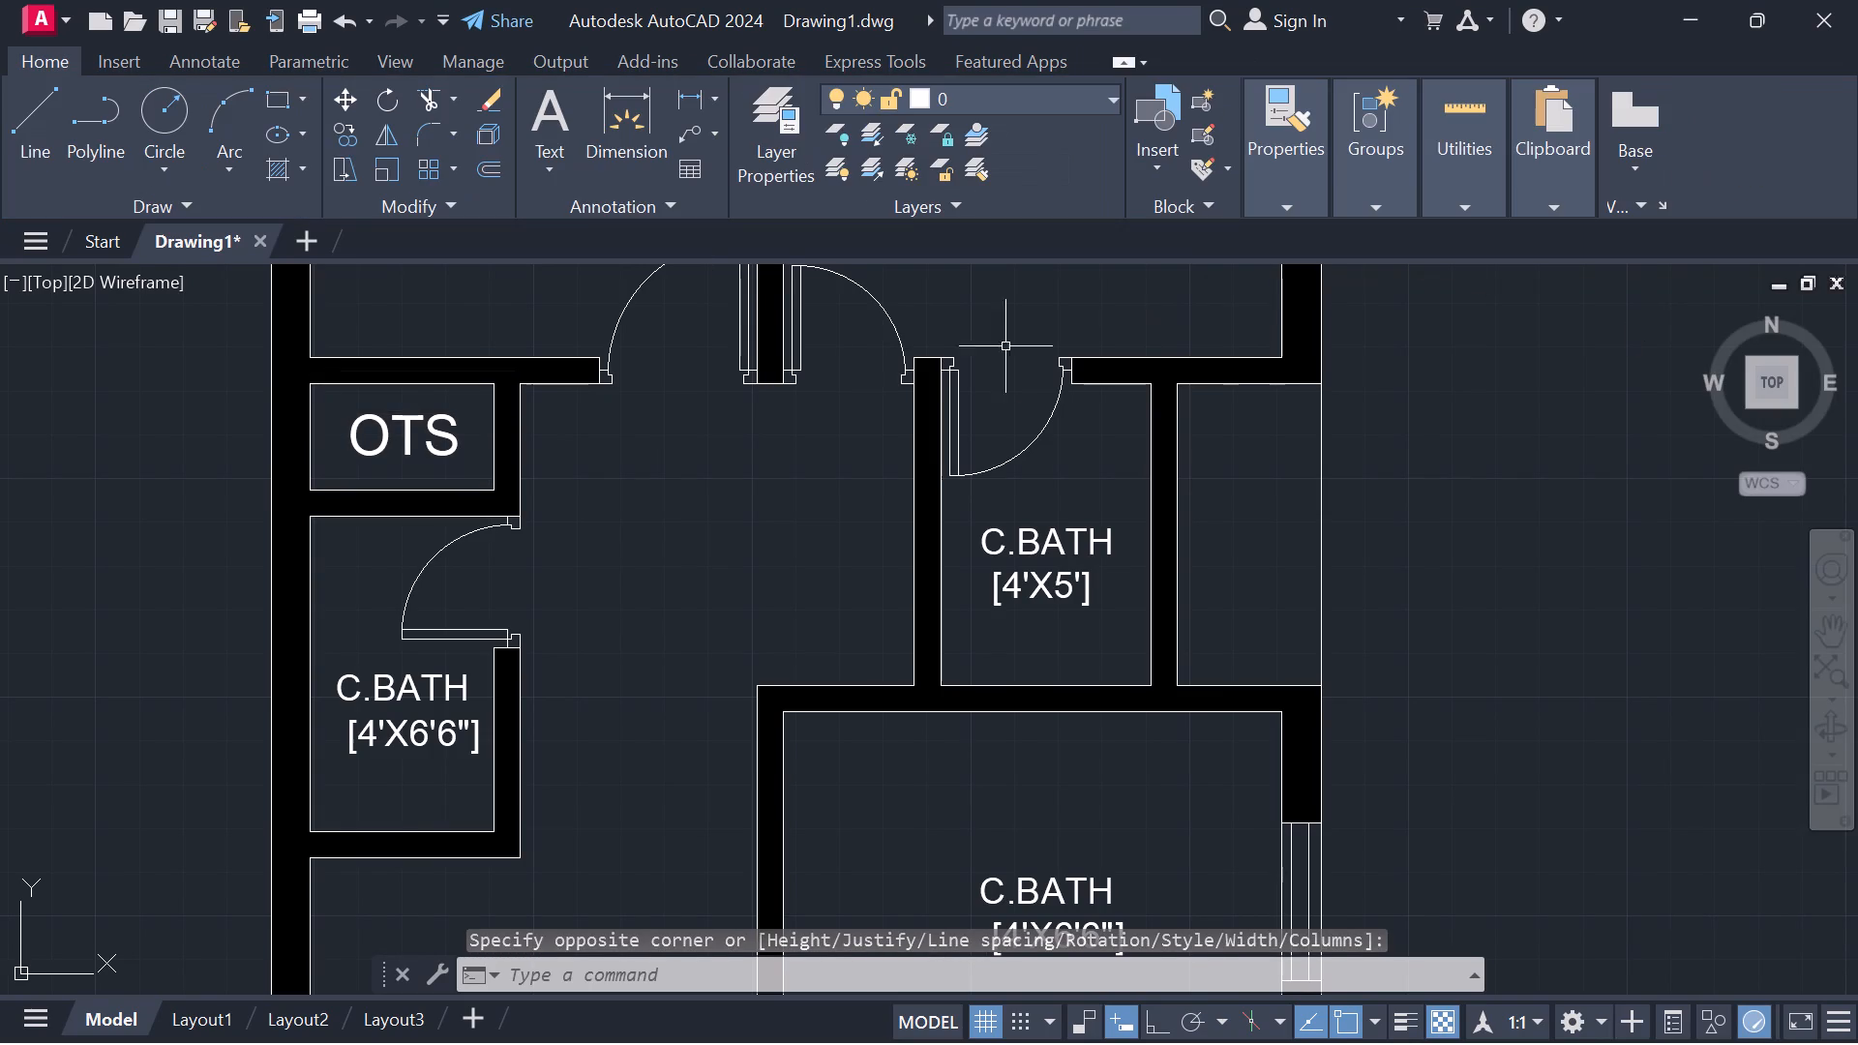
# Copy the OTS label into the narrow open space to the right of the 4'X5' bath.
pyautogui.click(410, 427)
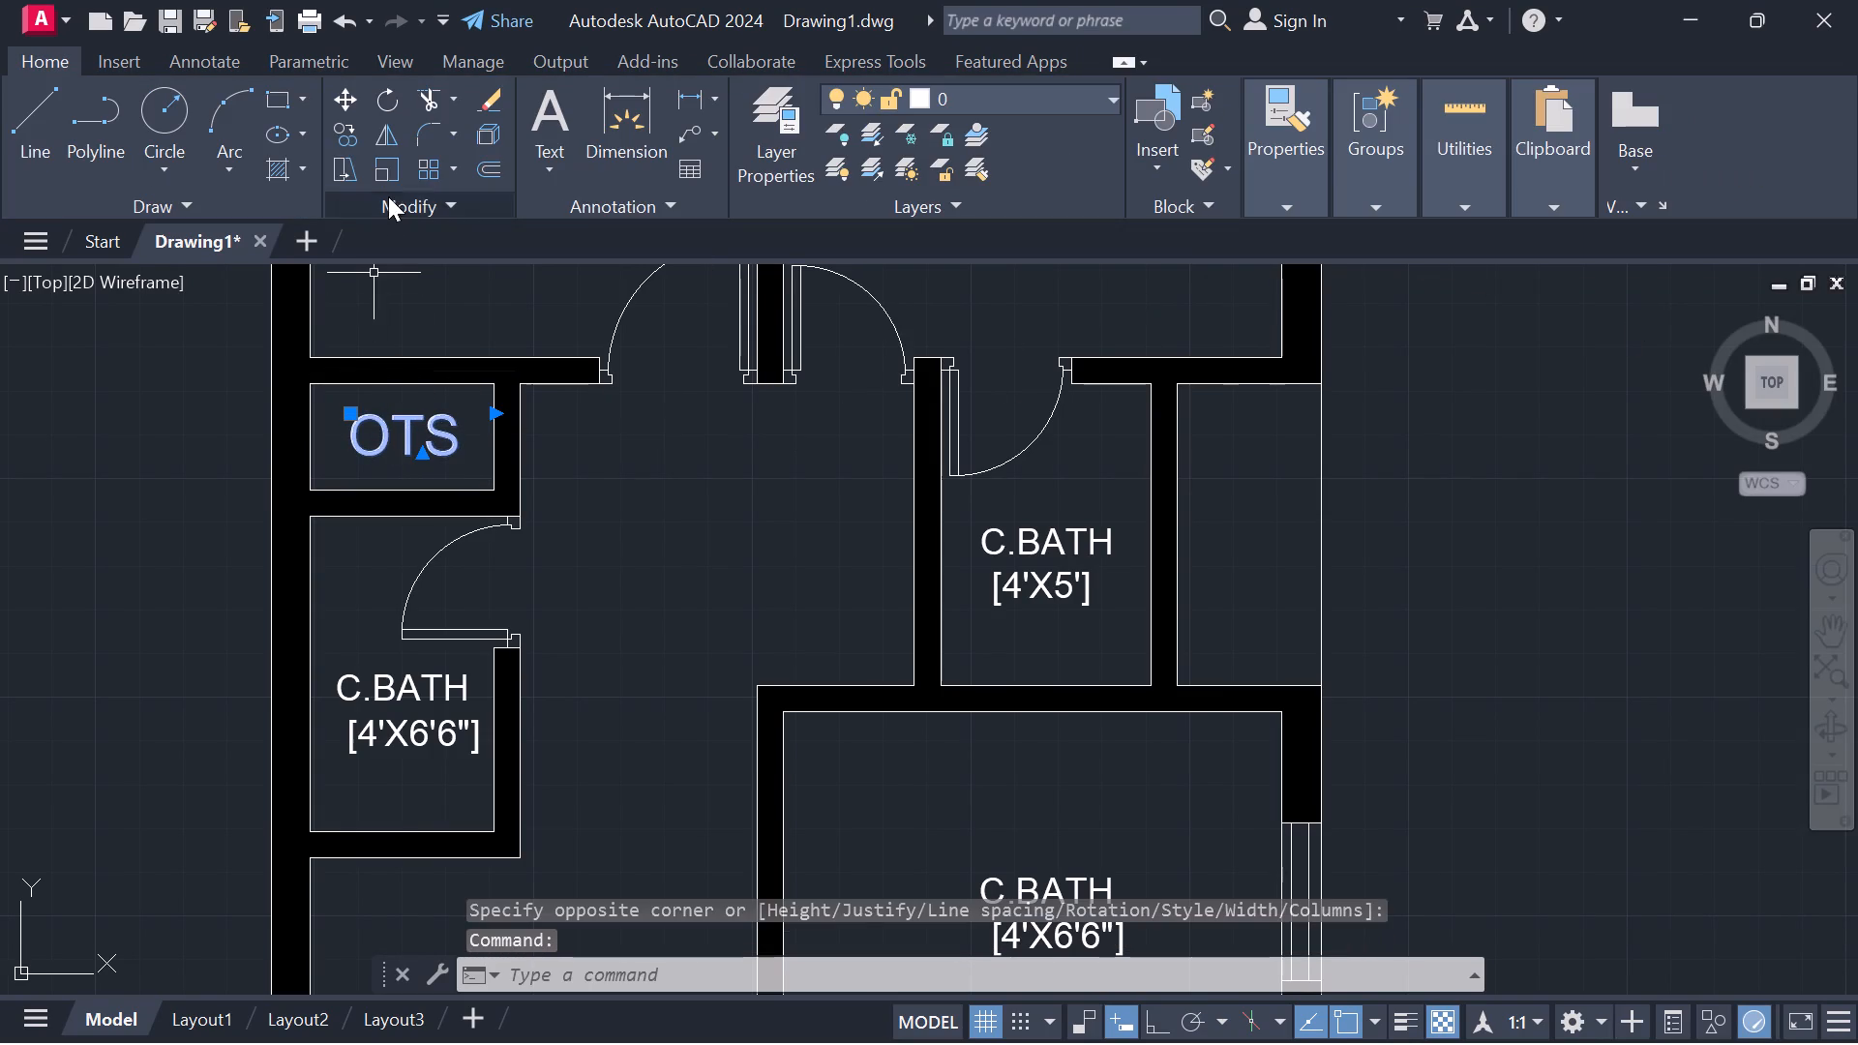
pyautogui.click(342, 121)
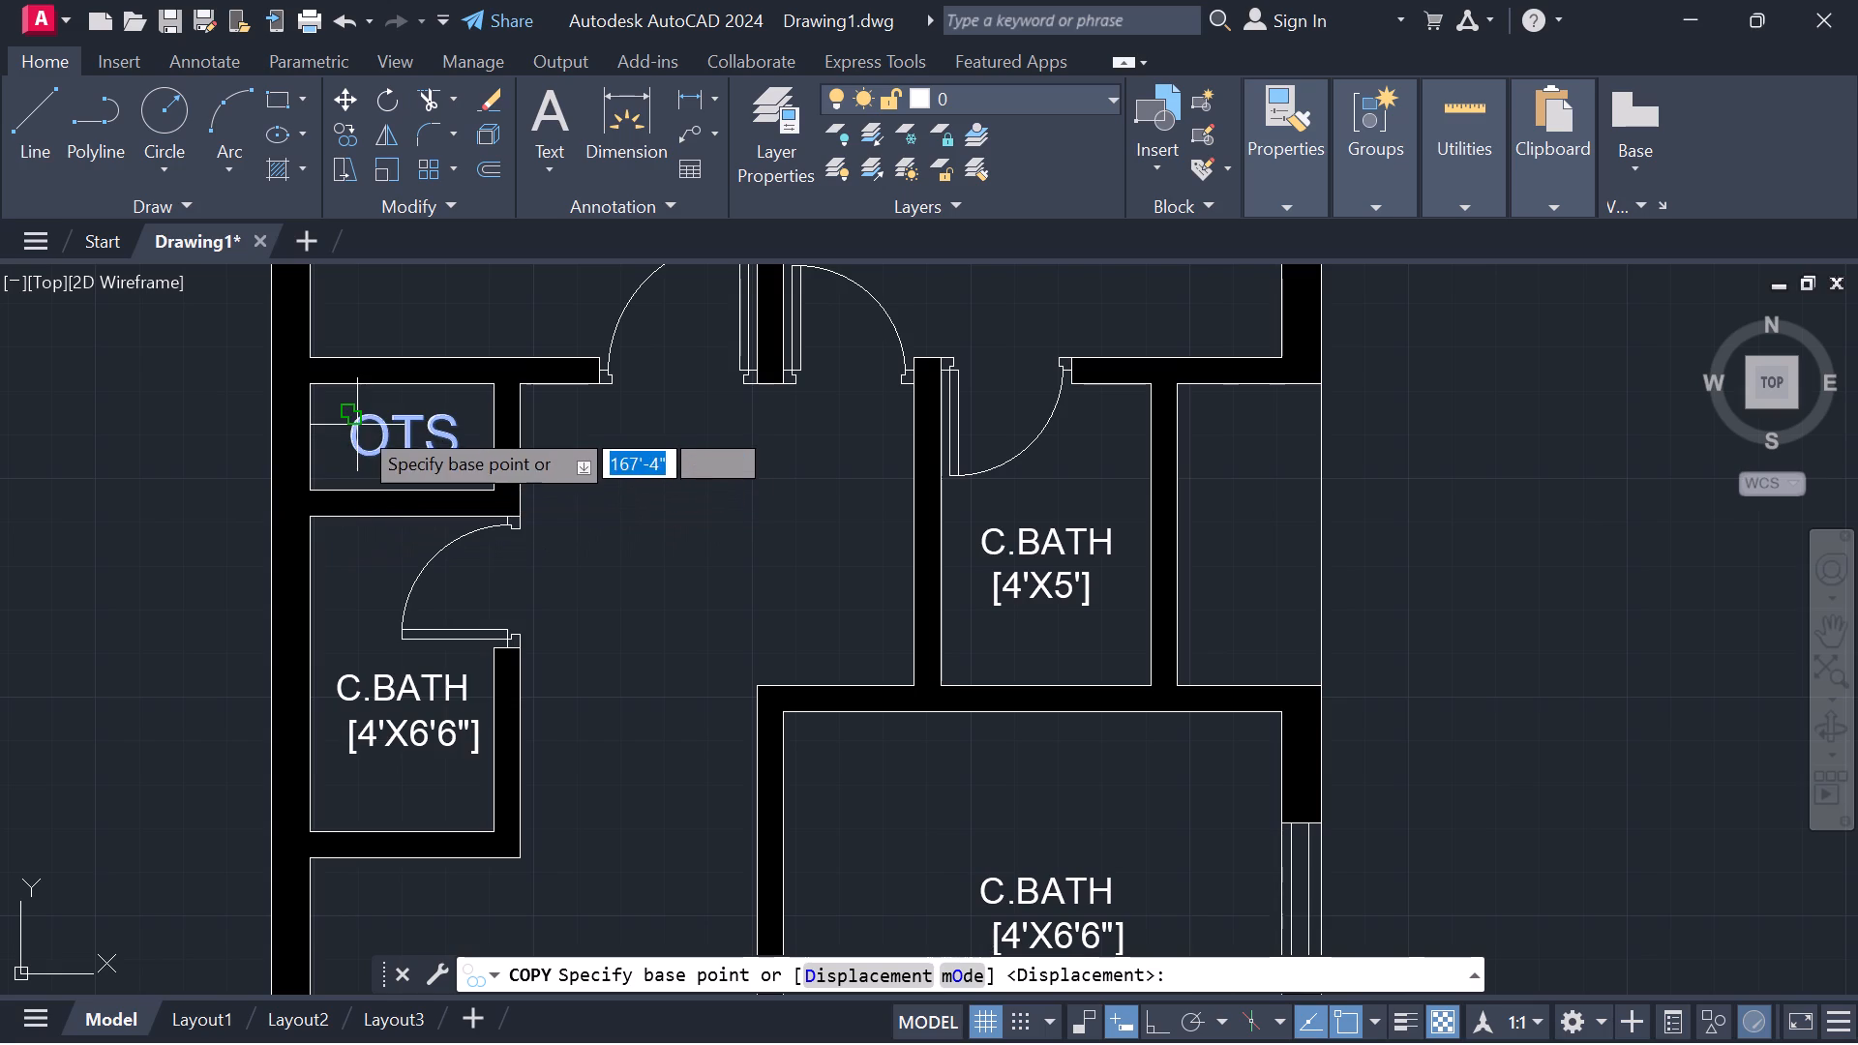
pyautogui.click(357, 422)
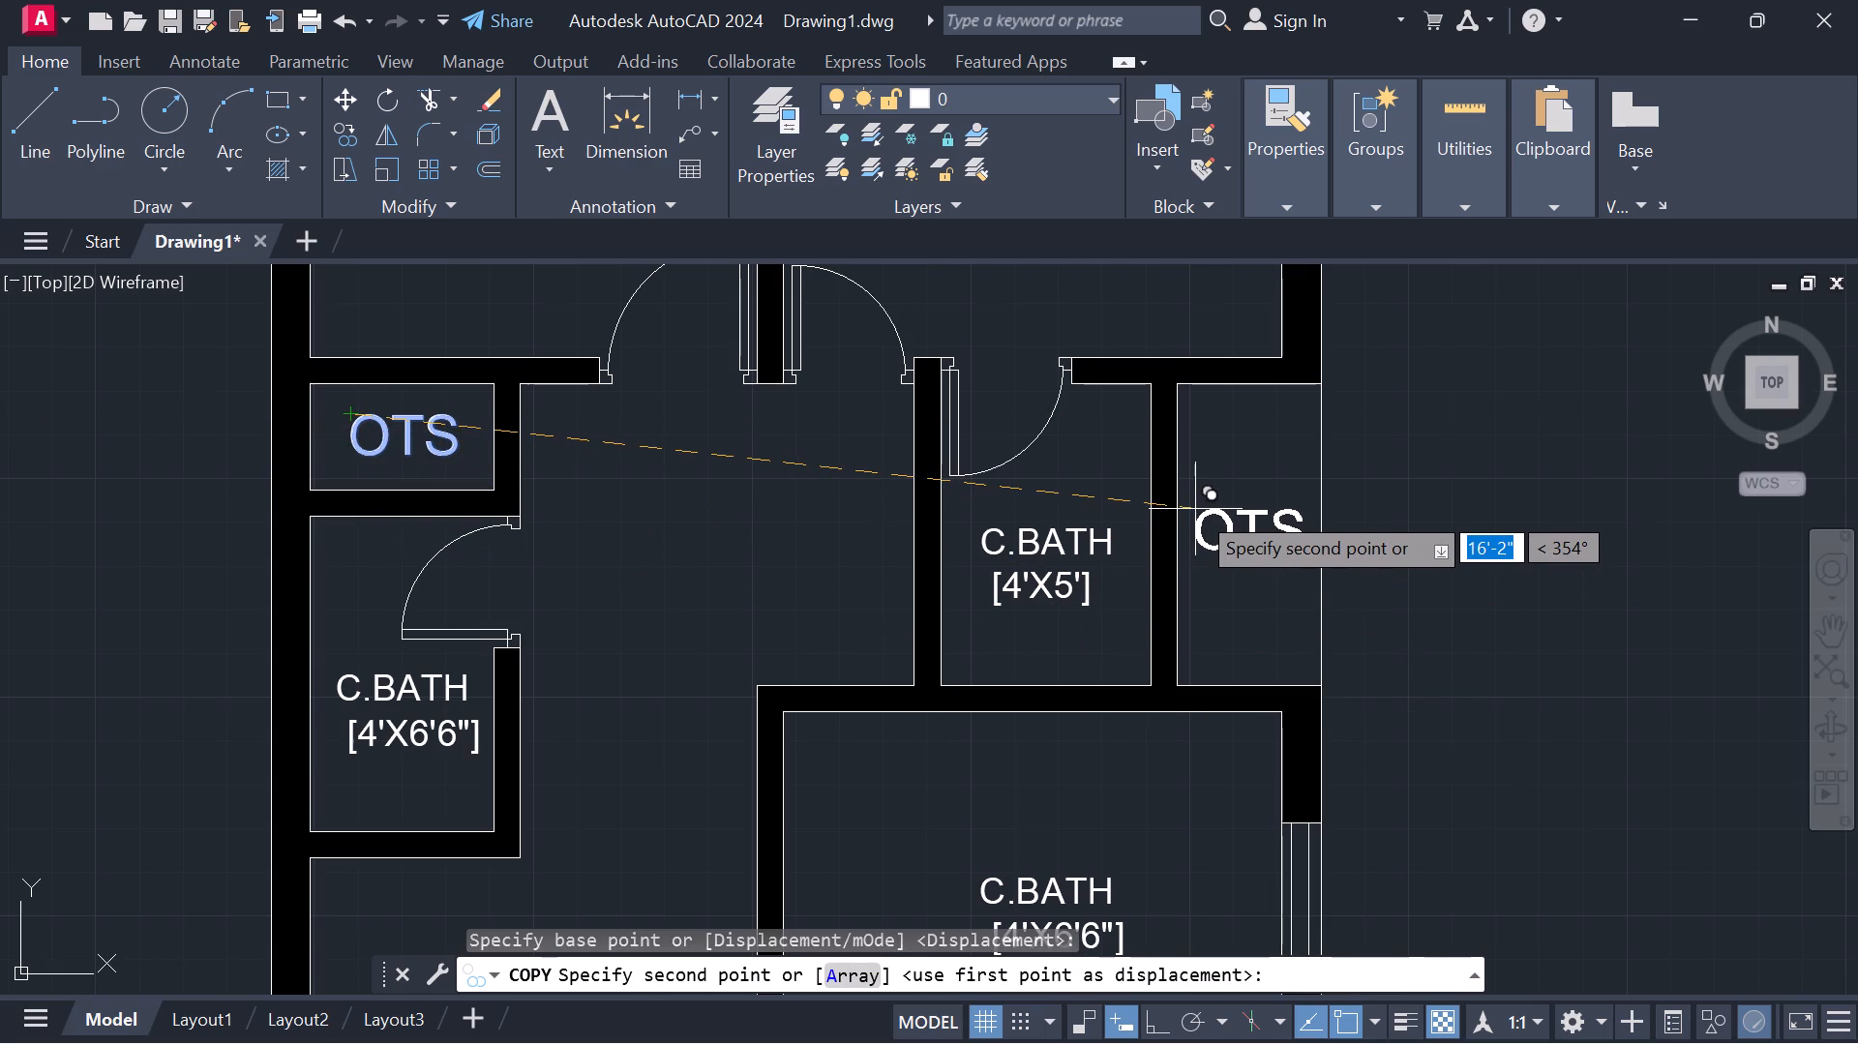
pyautogui.click(1195, 509)
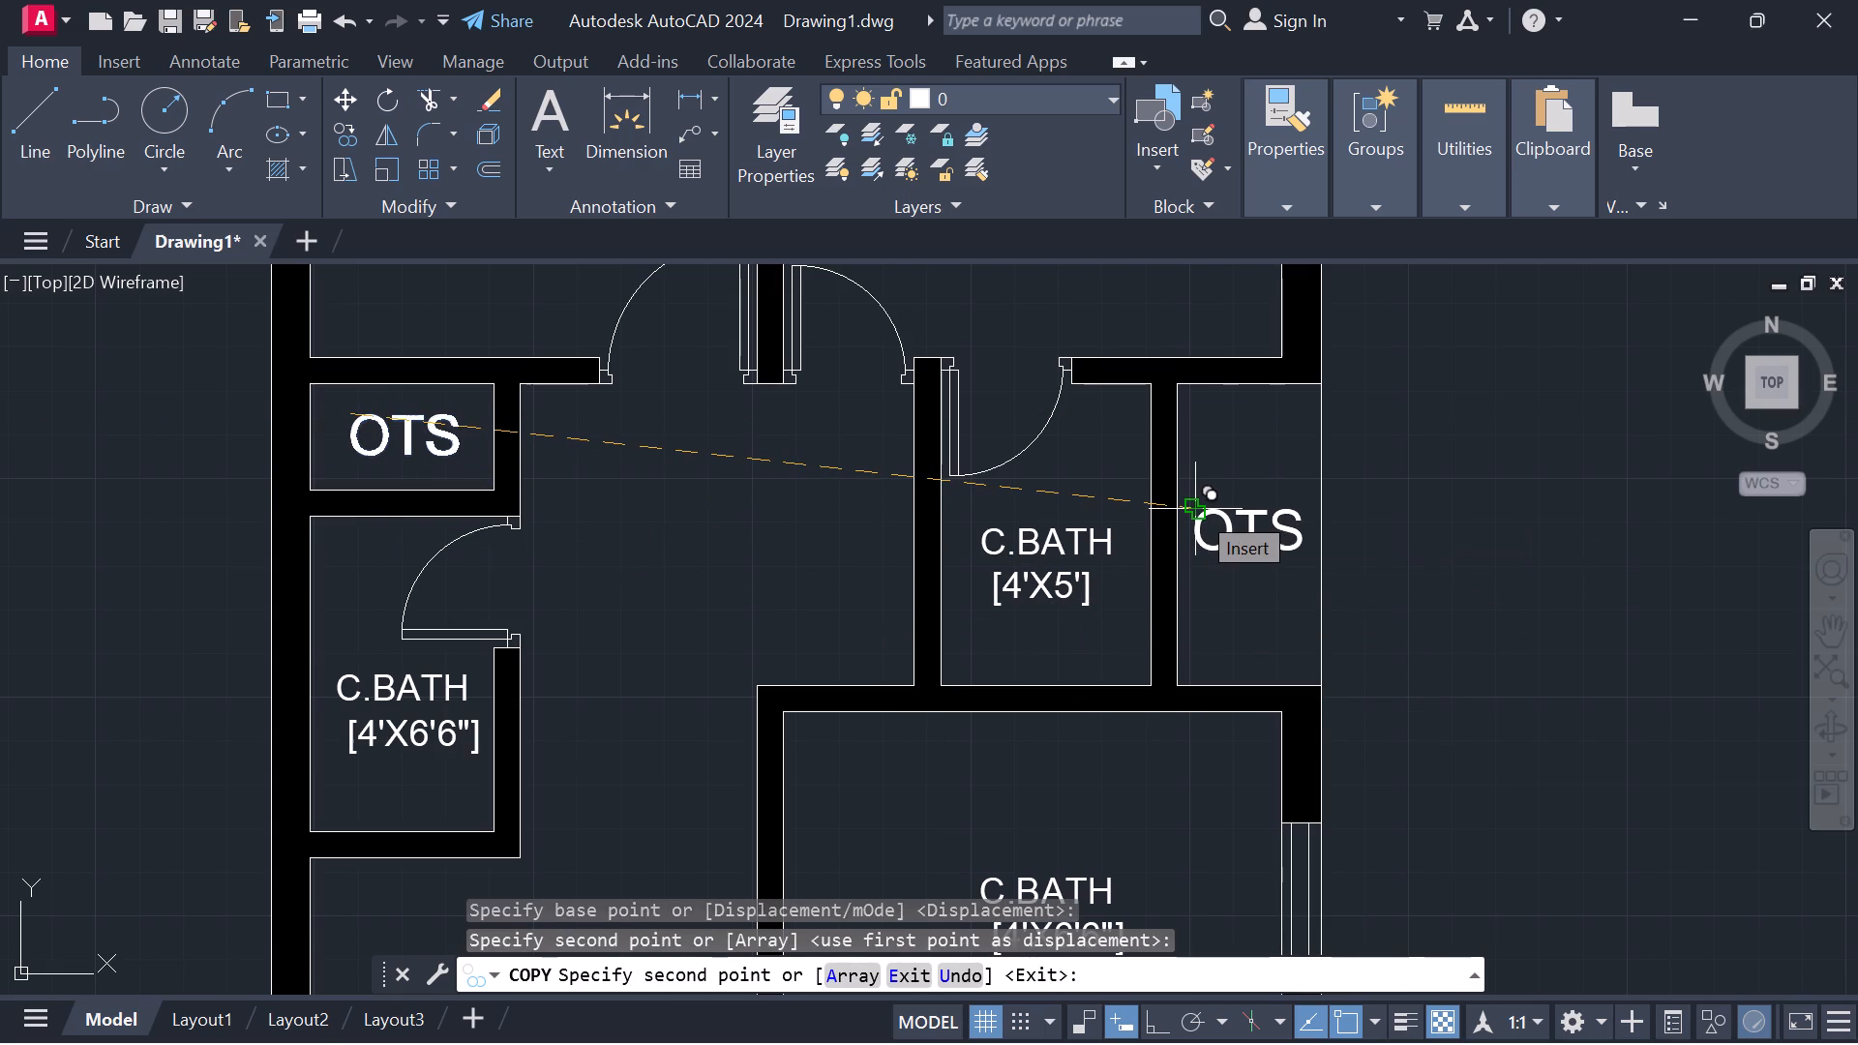
pyautogui.press('Escape')
# Open the C.BATH [4'X5'] label for editing, check its text height setting, and close it.
pyautogui.click(1053, 554)
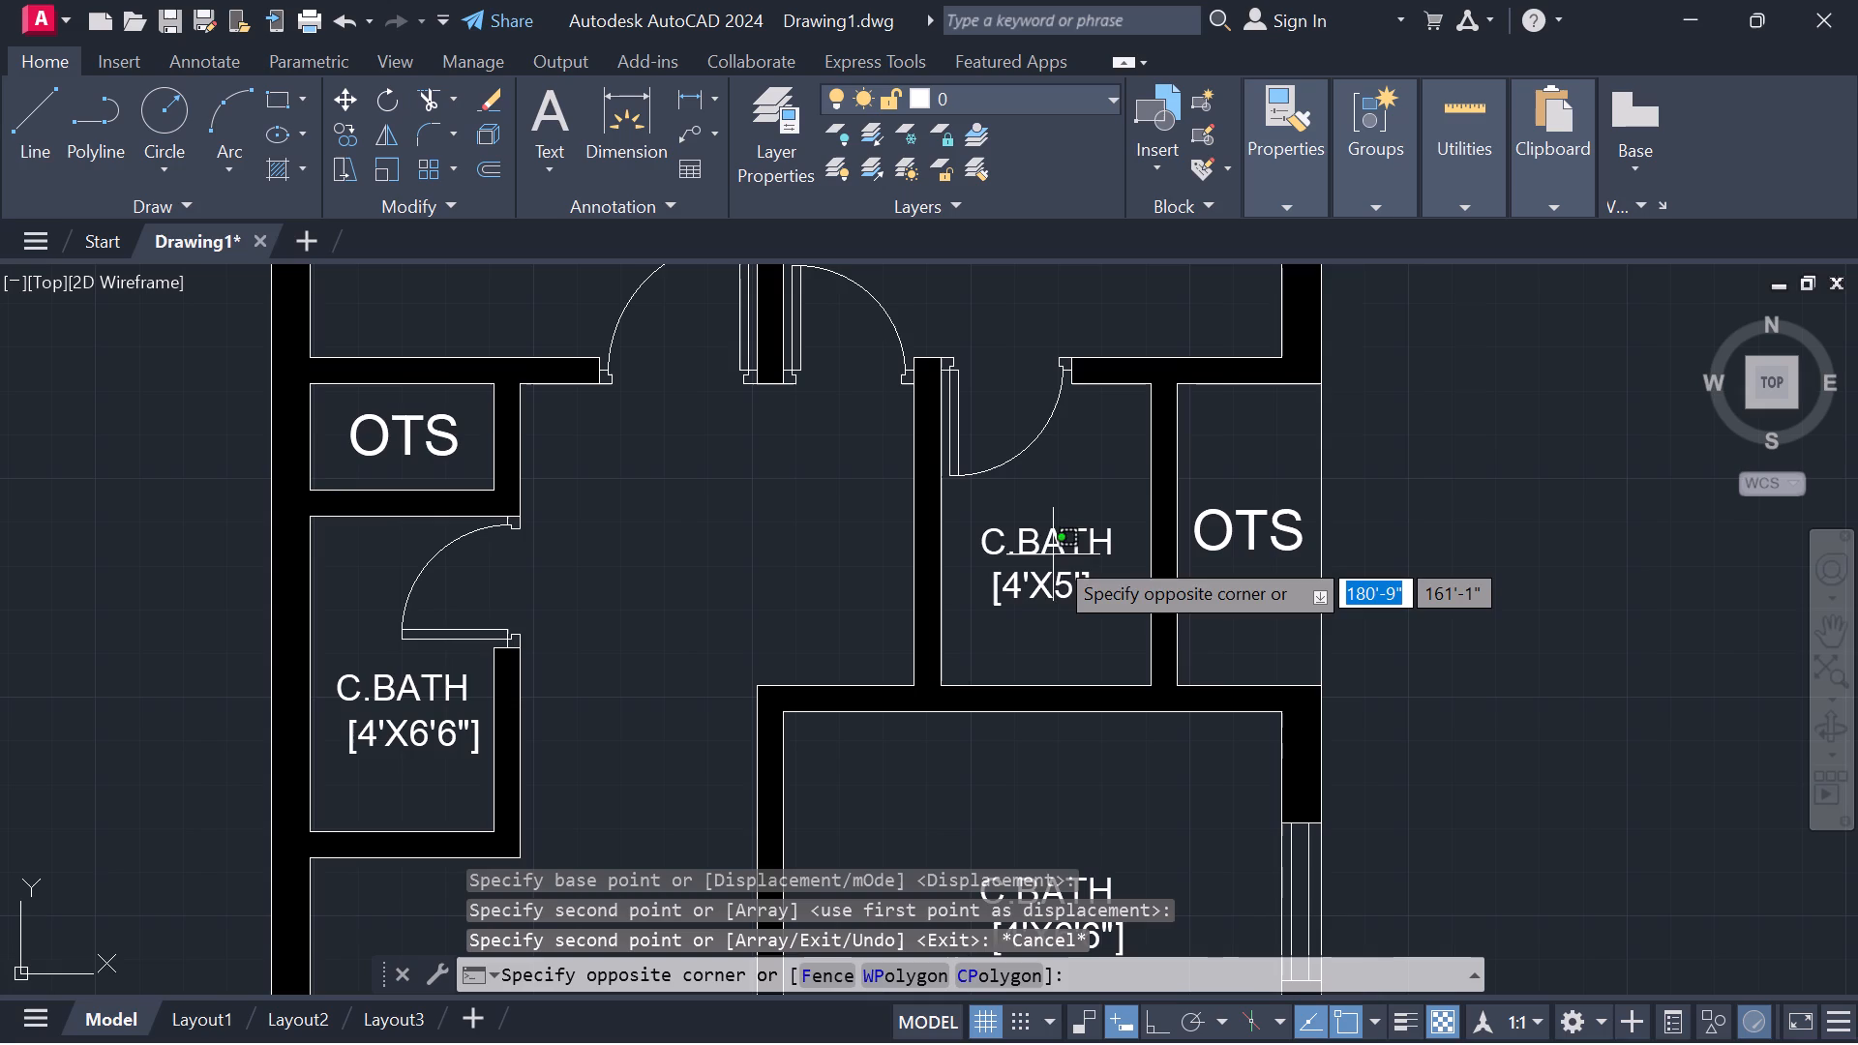
pyautogui.click(1041, 554)
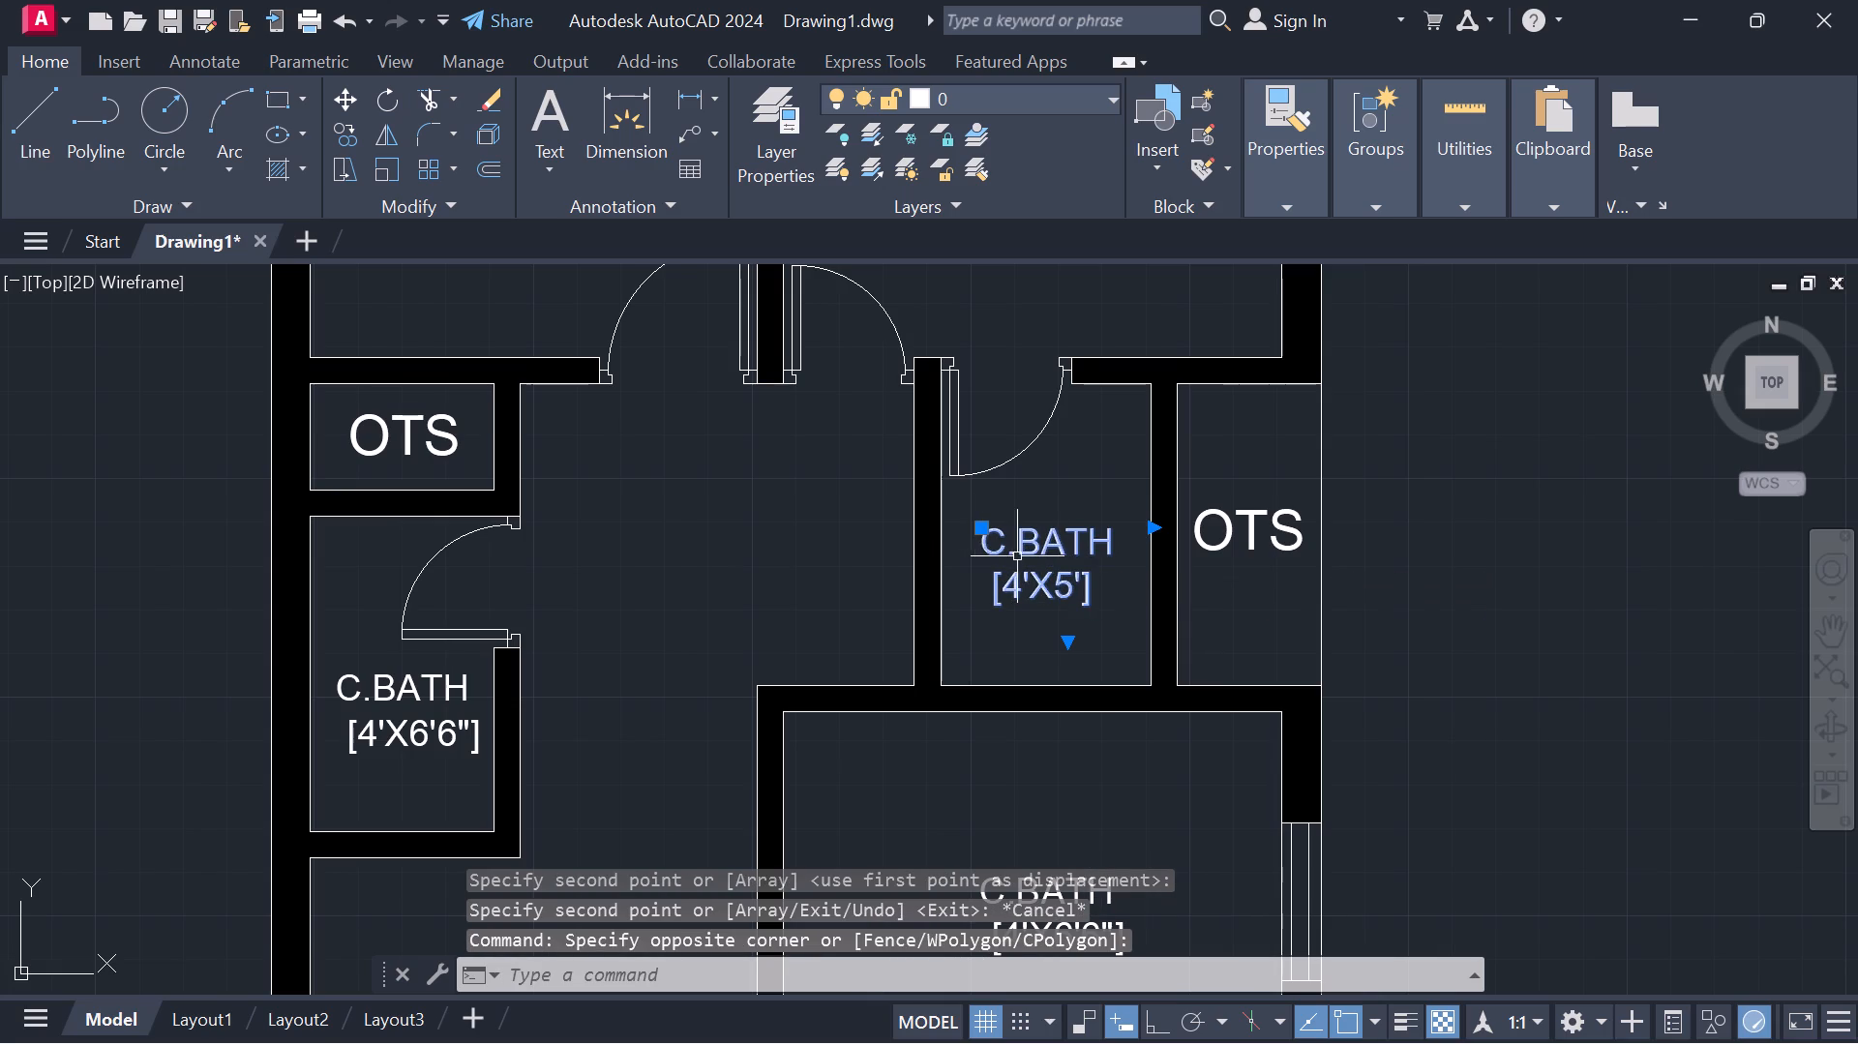
pyautogui.doubleClick(1024, 557)
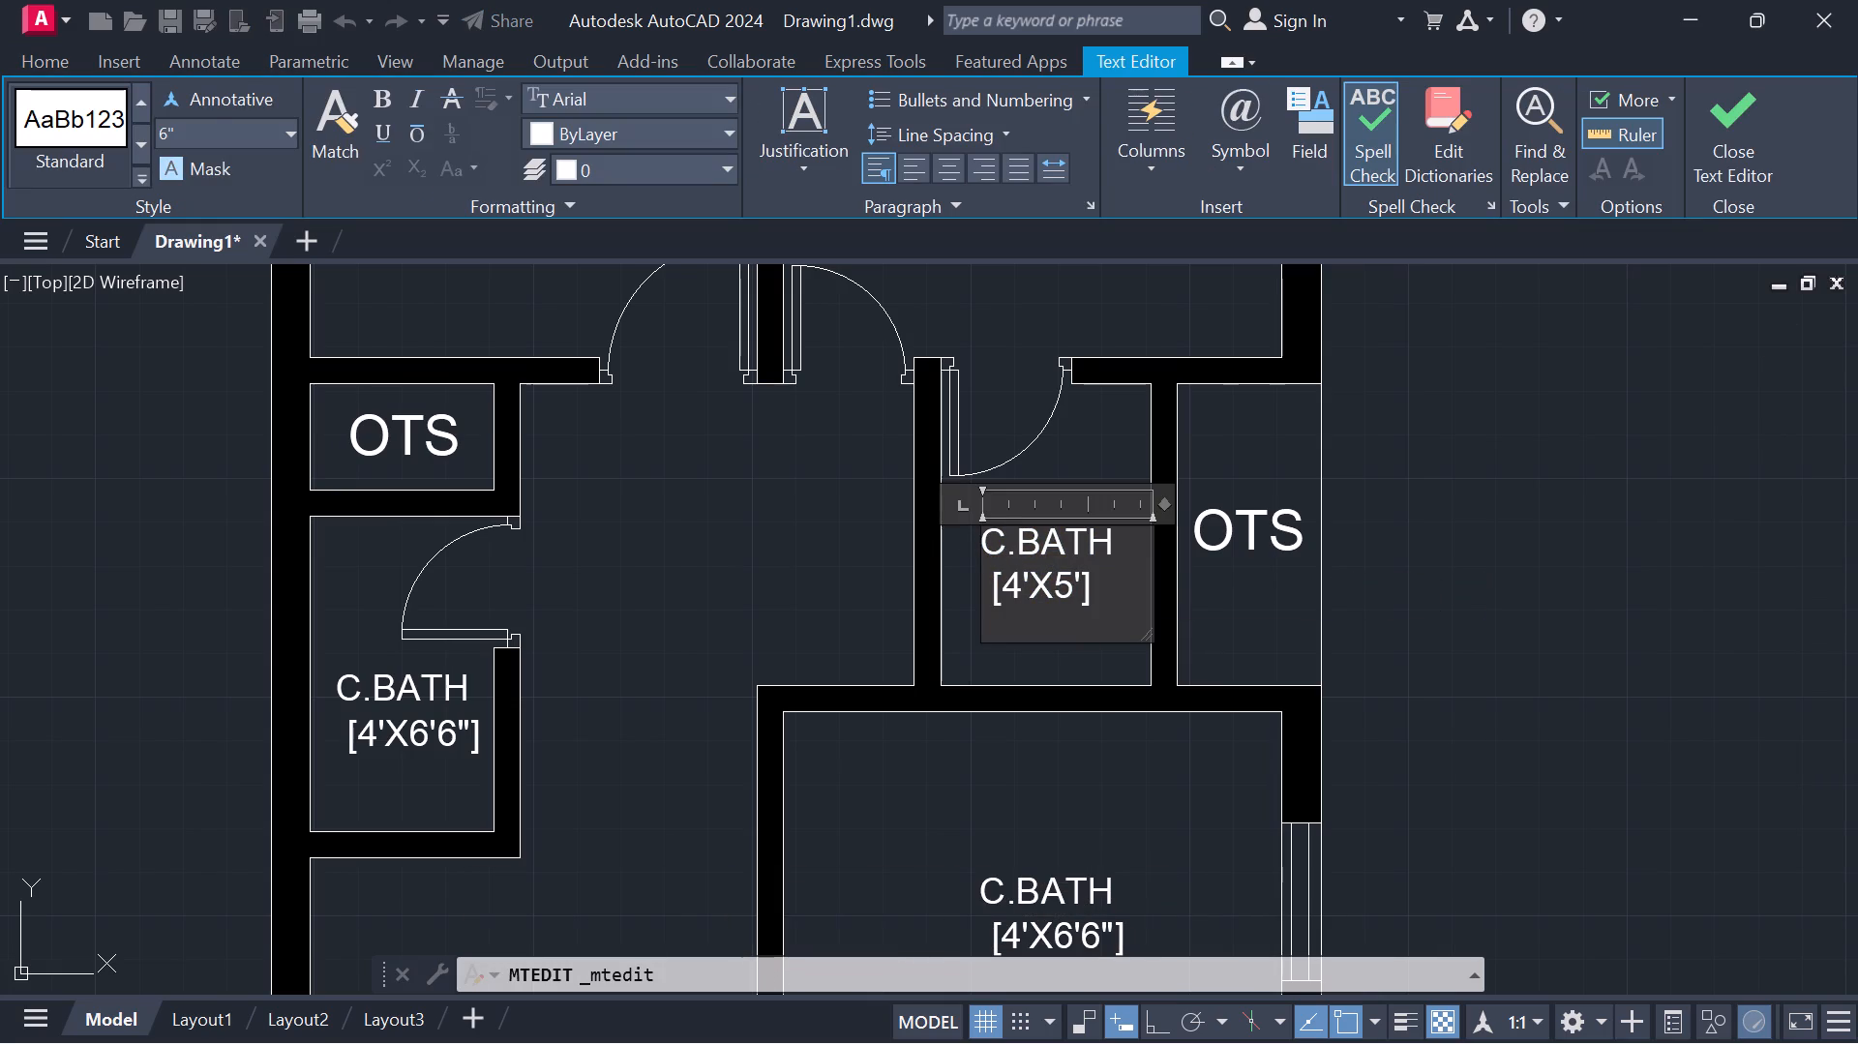
pyautogui.moveTo(1102, 585); pyautogui.dragTo(949, 528)
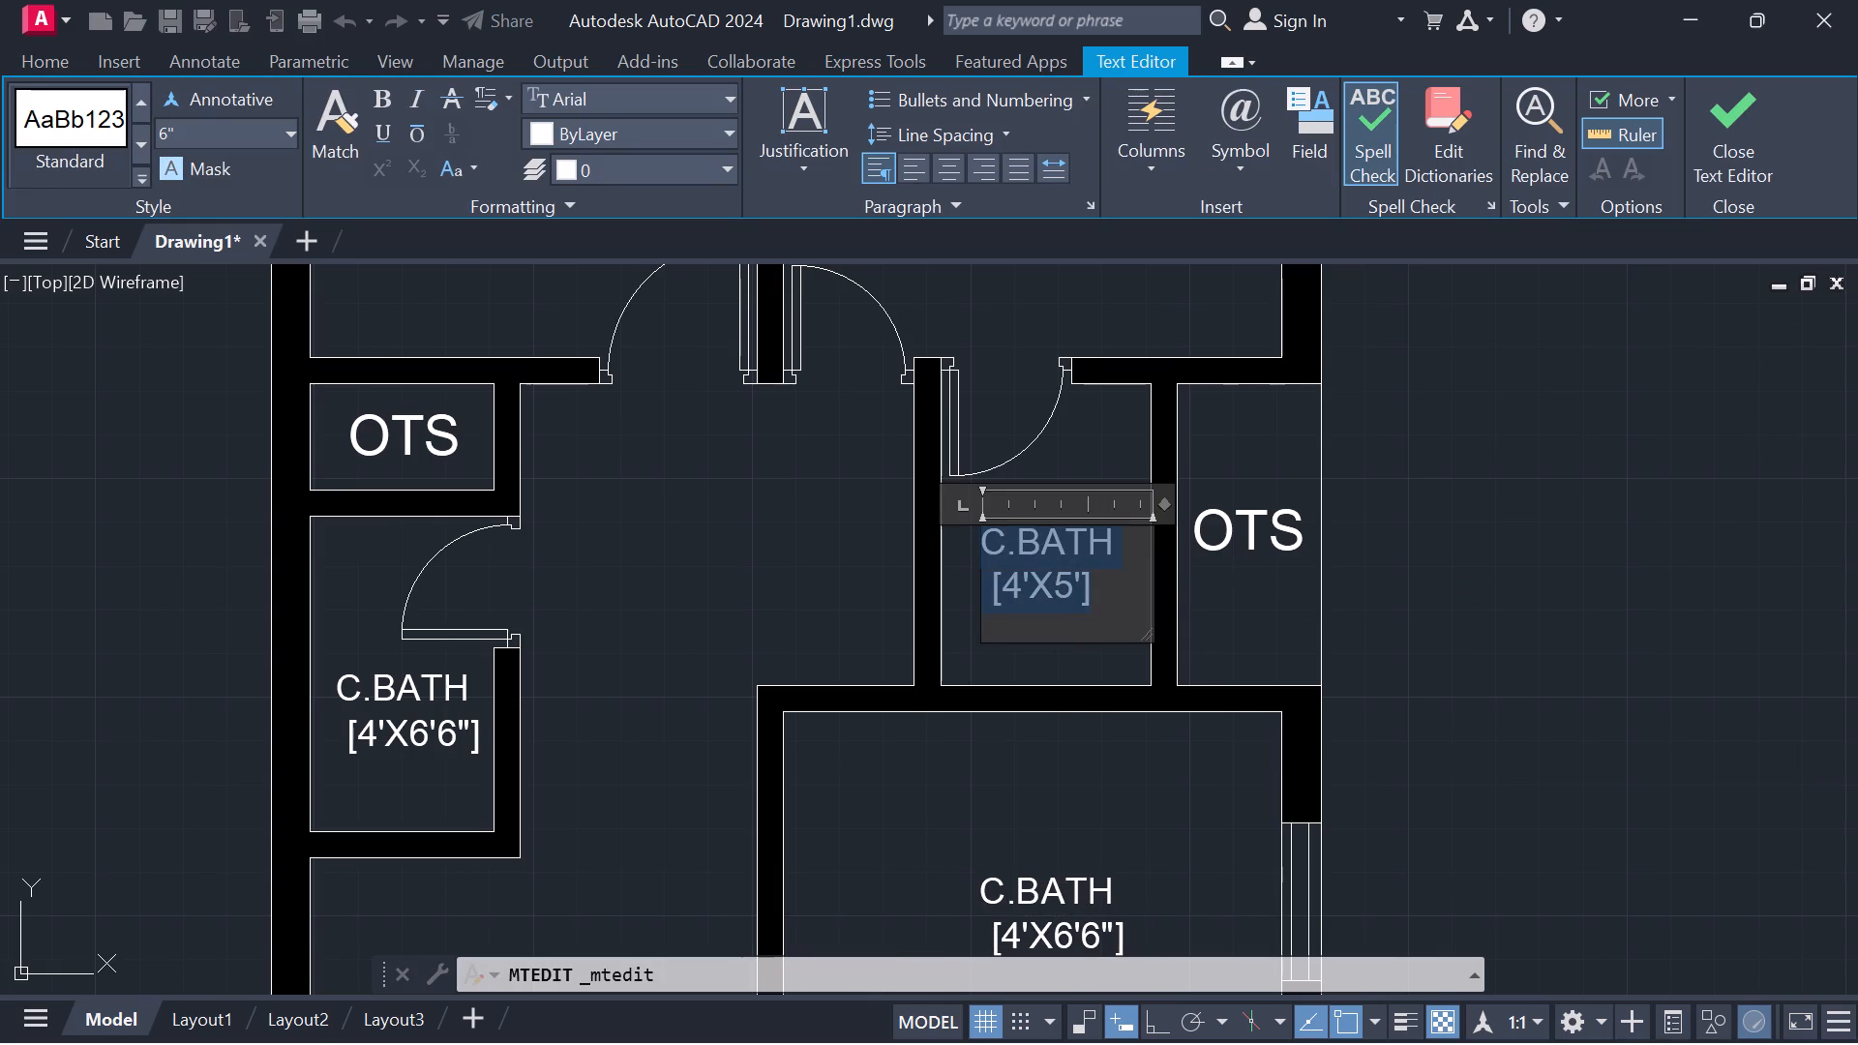
pyautogui.moveTo(949, 528); pyautogui.dragTo(936, 526)
pyautogui.click(297, 135)
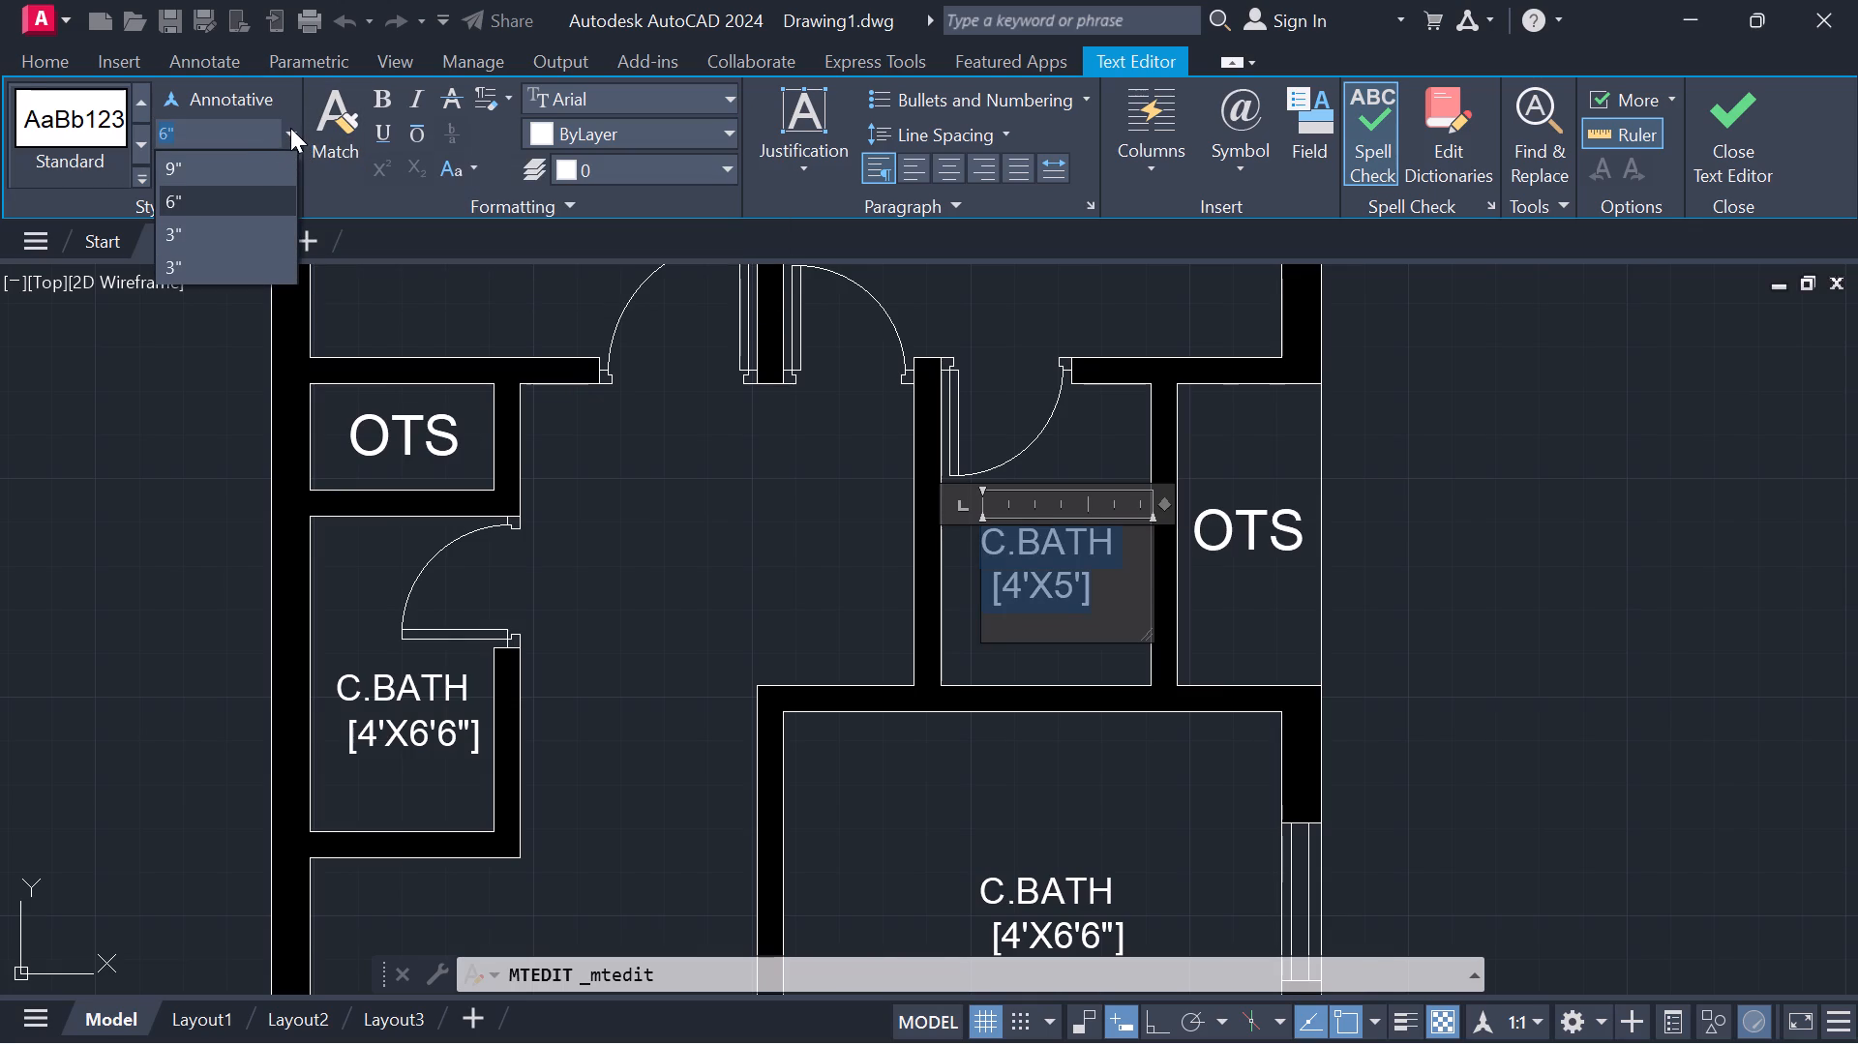
pyautogui.click(290, 128)
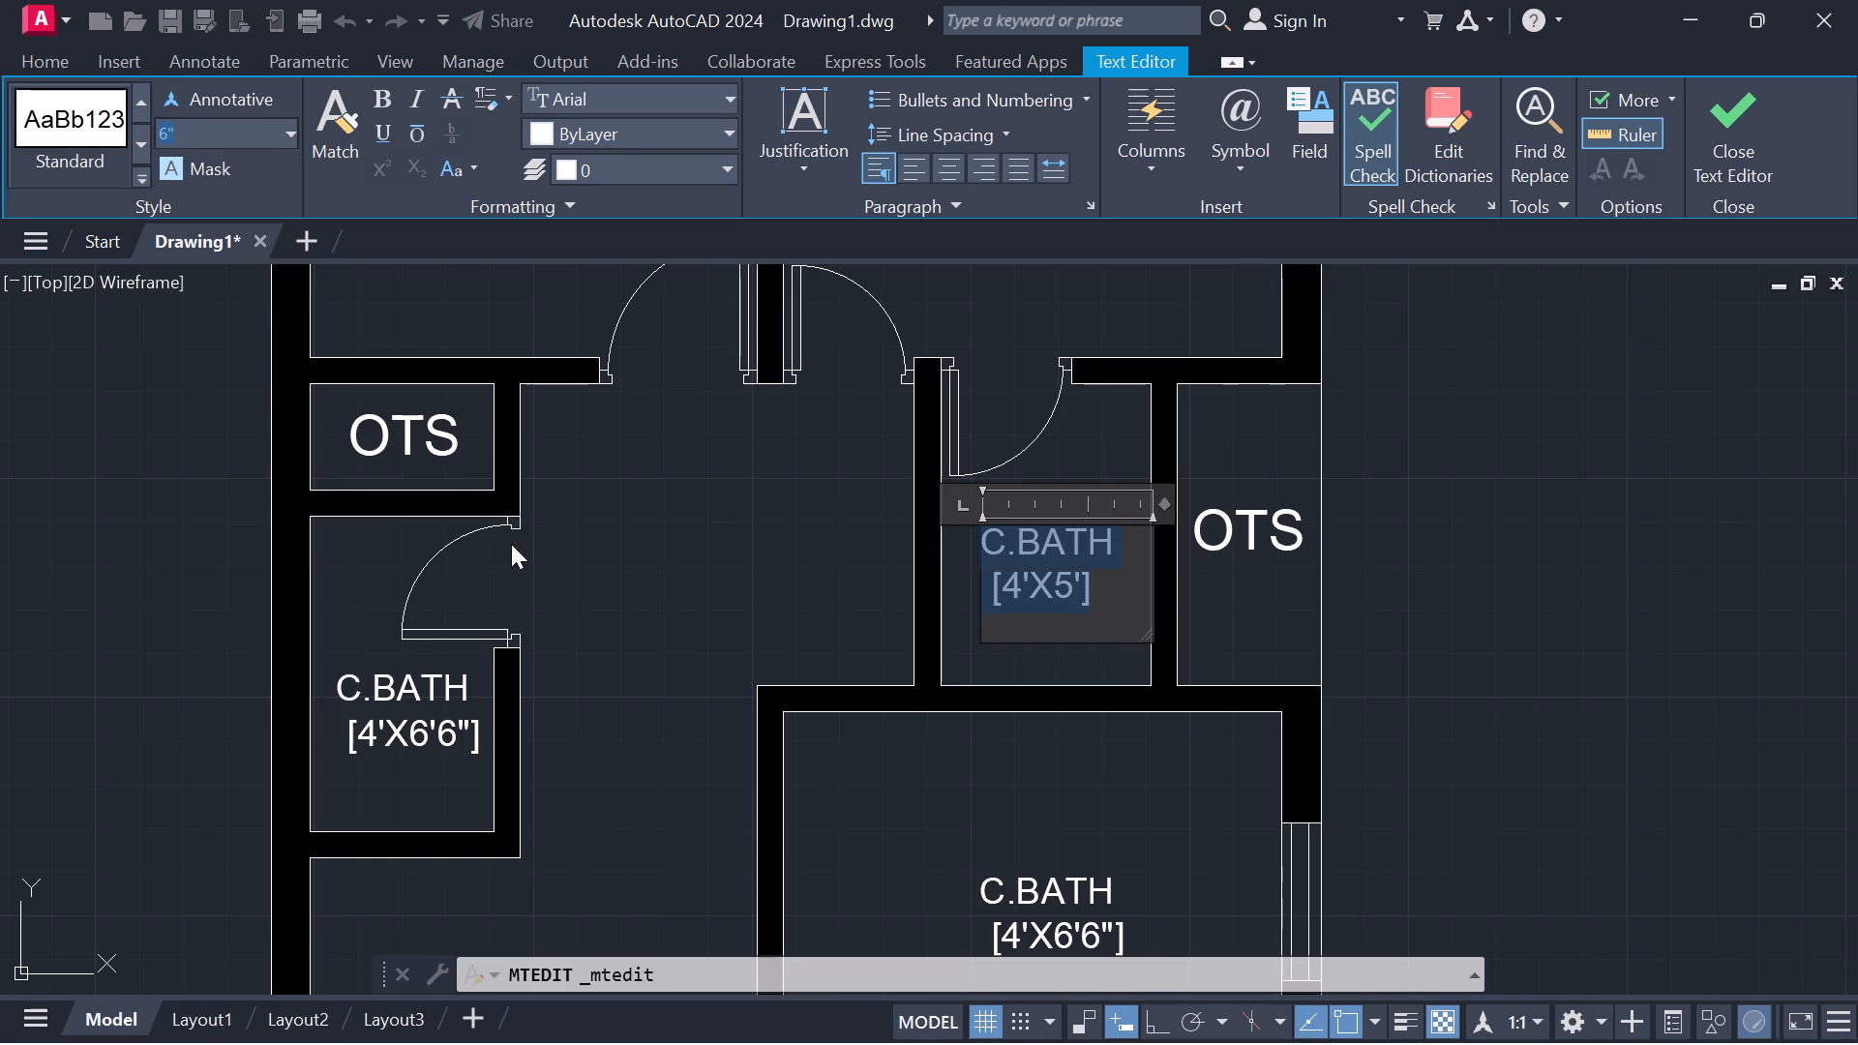
pyautogui.click(1728, 150)
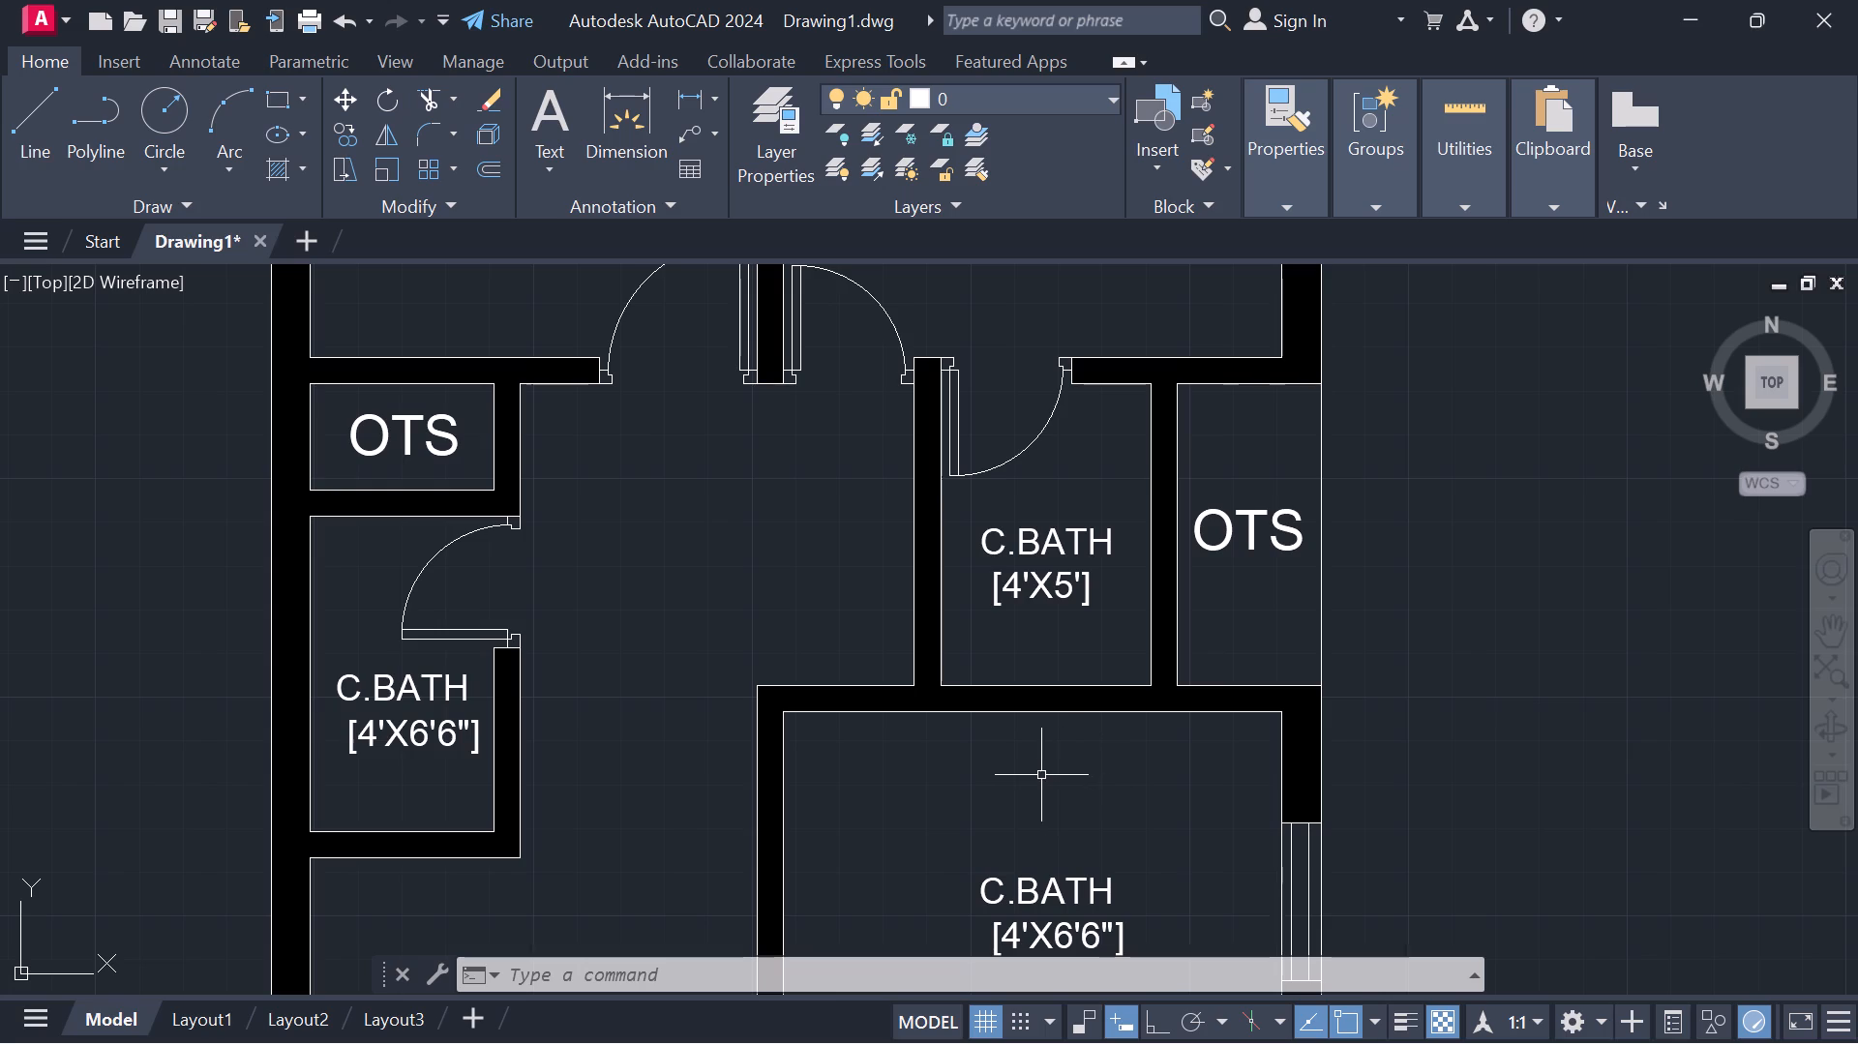
# Replace the name C.BATH with BED ROOM in the label of the room directly below the 4'X5' bath.
pyautogui.moveTo(1041, 774); pyautogui.dragTo(1214, 672, button='middle')
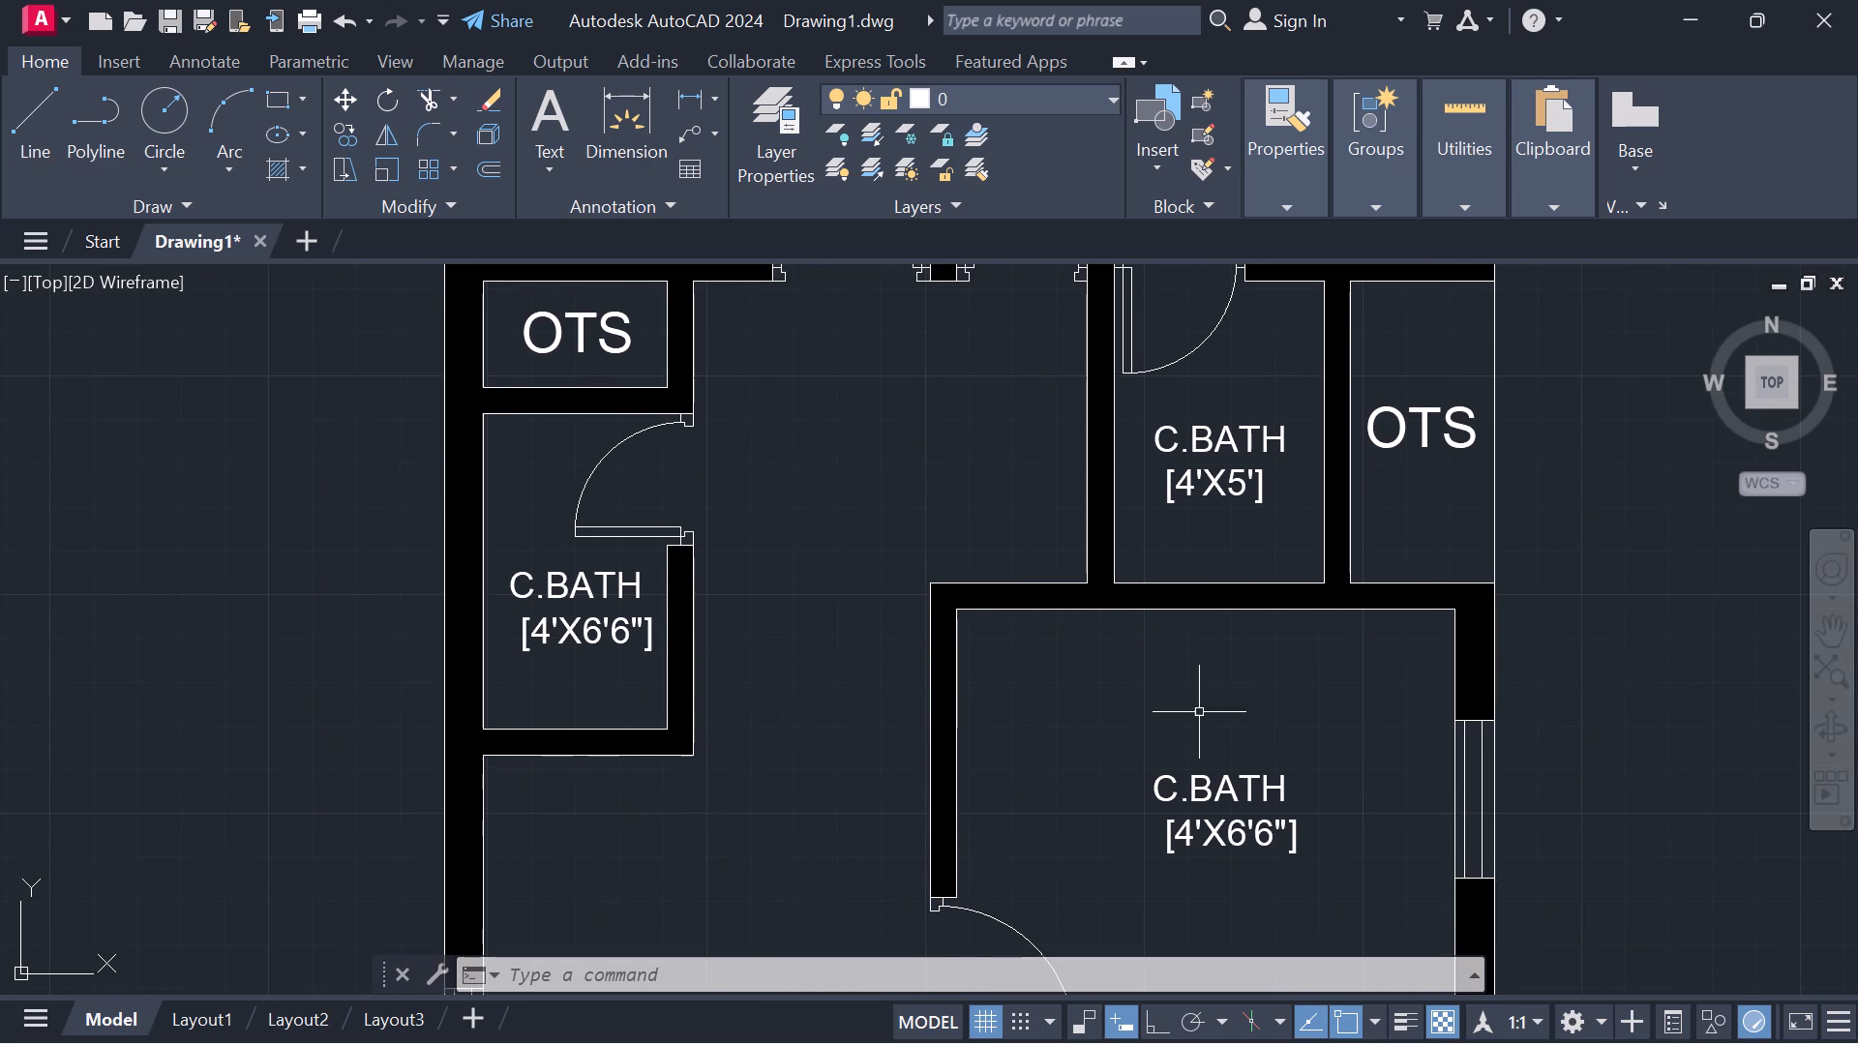
pyautogui.moveTo(1199, 712); pyautogui.dragTo(1127, 542, button='middle')
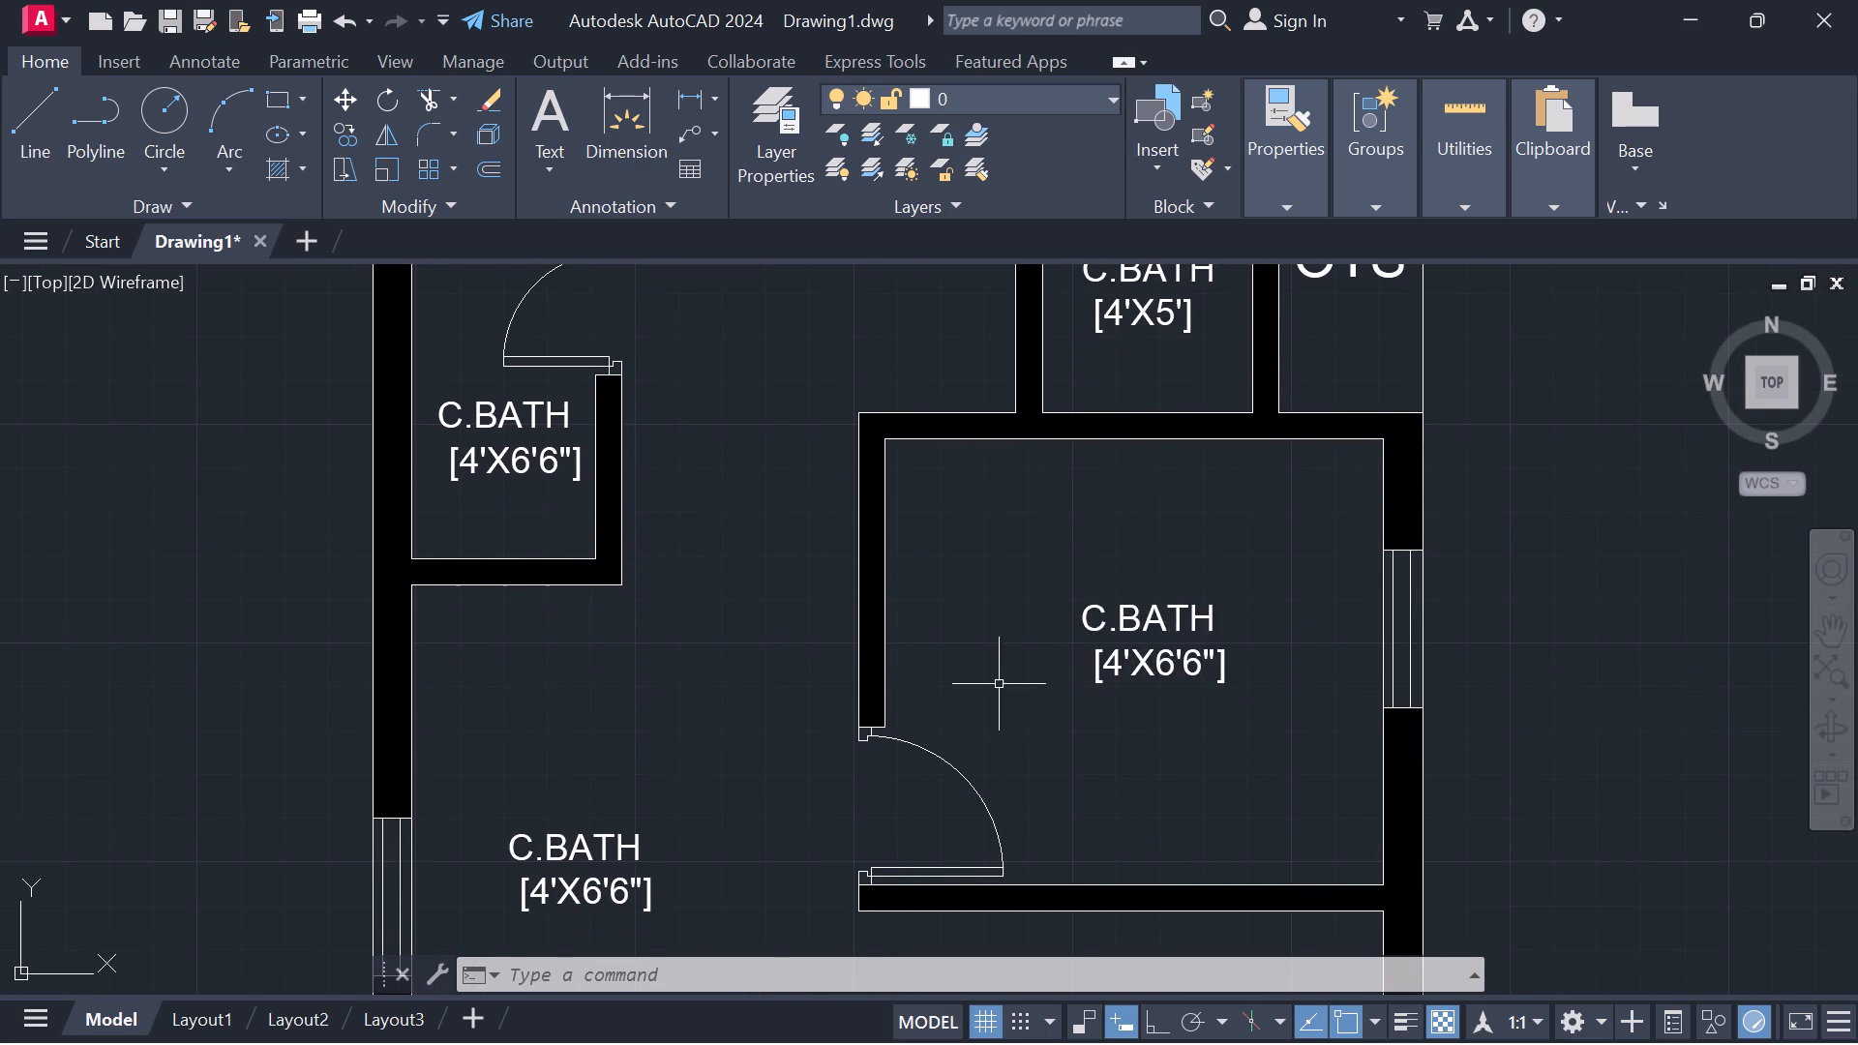
pyautogui.scroll(2, 999, 684)
pyautogui.scroll(-2, 974, 692)
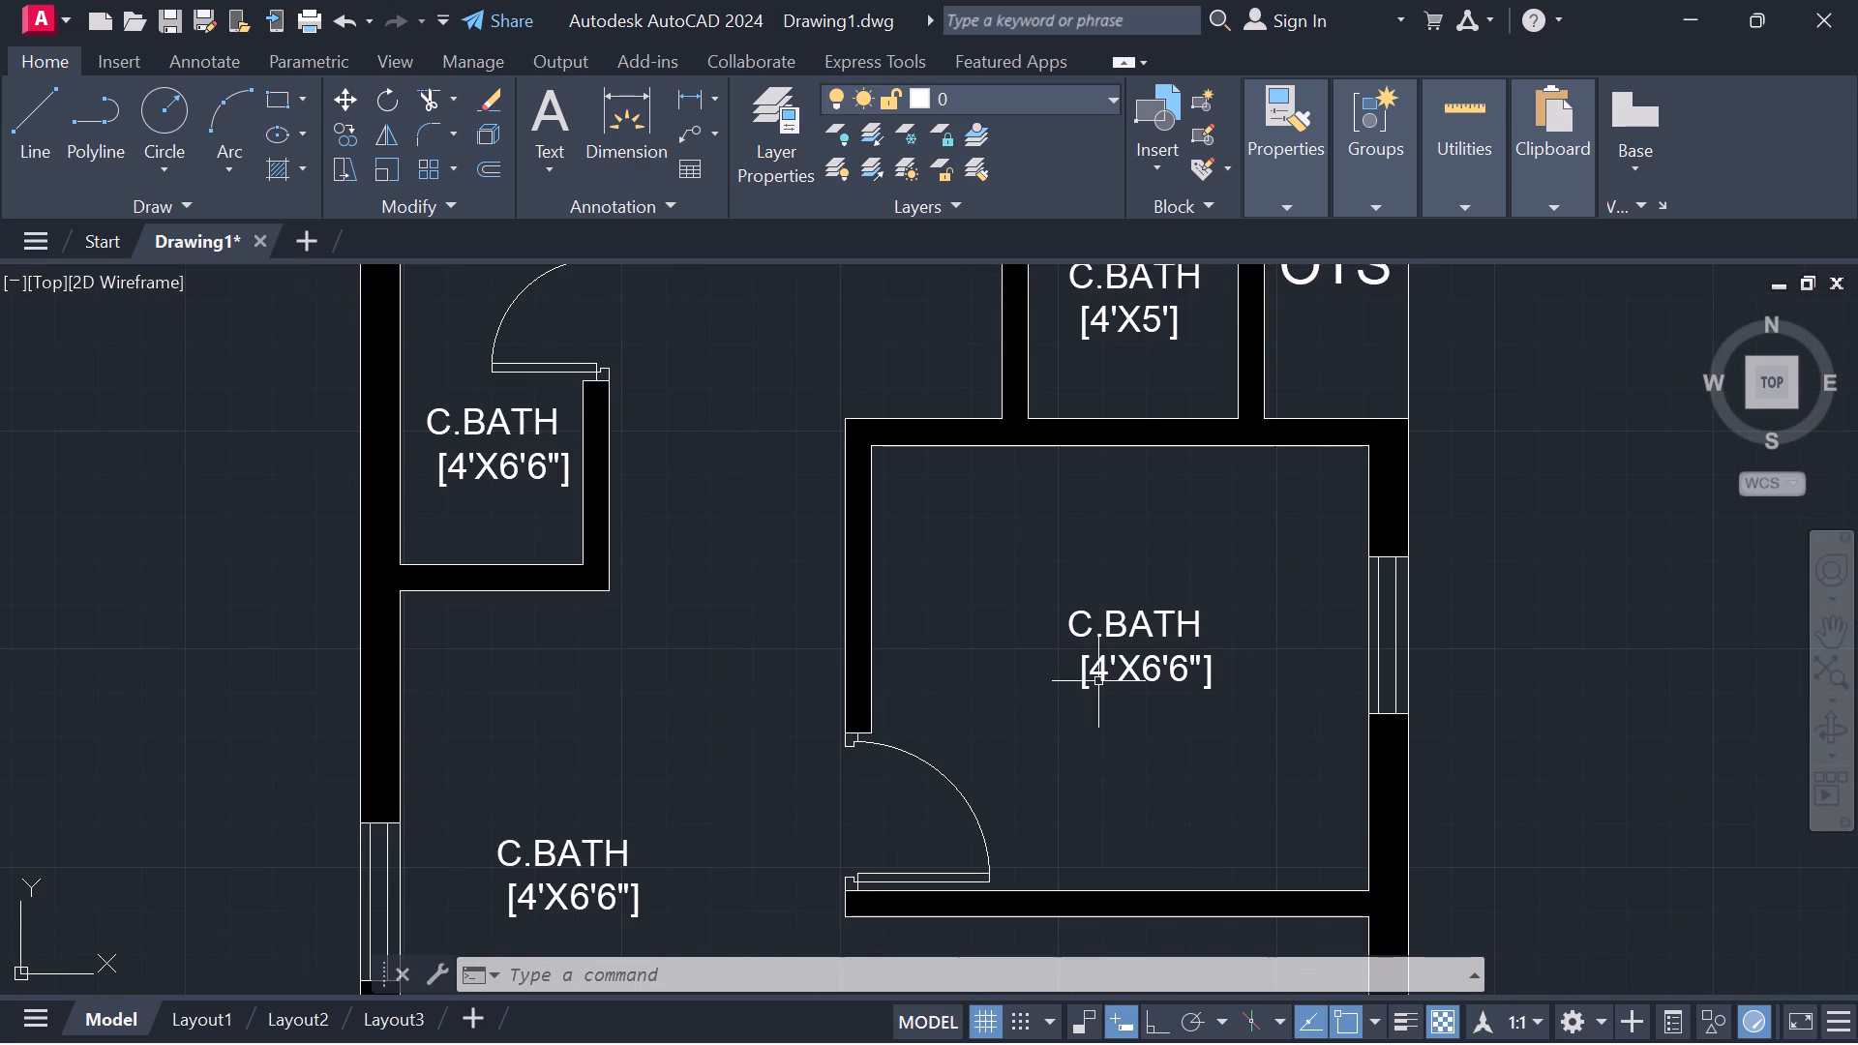
pyautogui.moveTo(1102, 680); pyautogui.dragTo(1001, 593, button='middle')
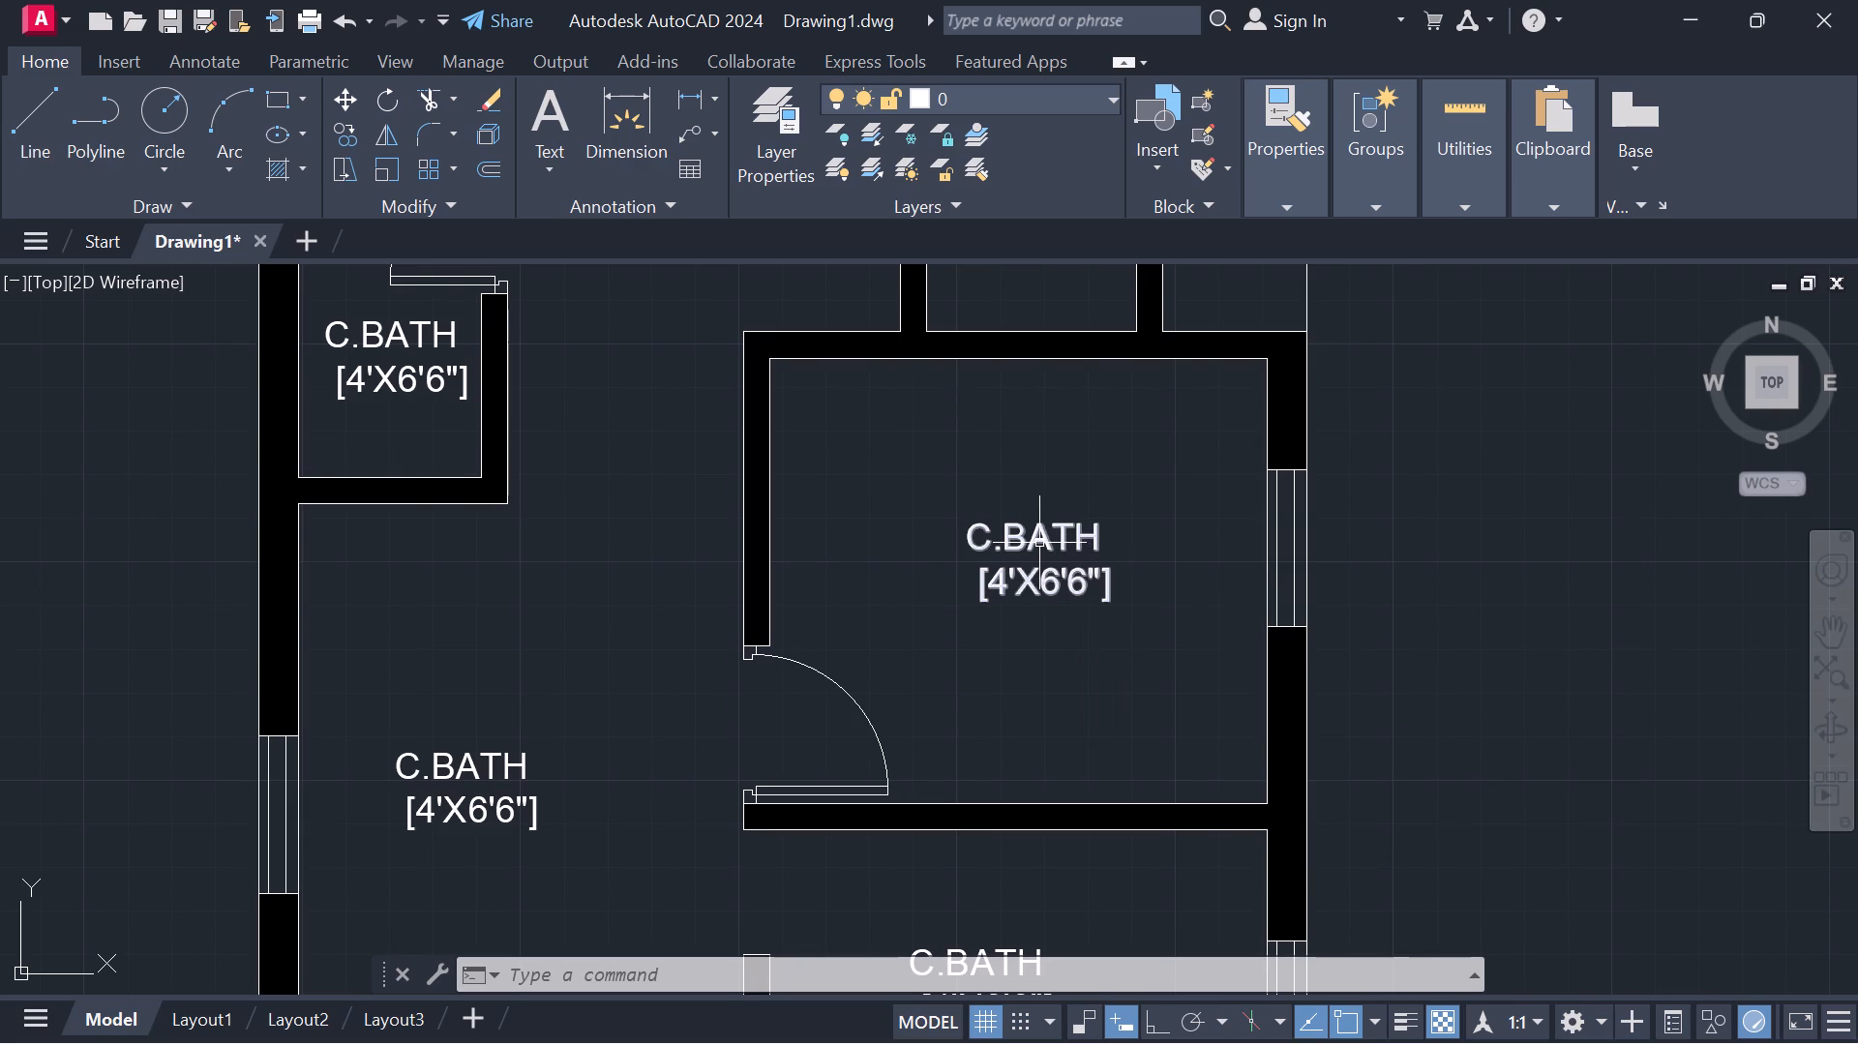
pyautogui.scroll(1, 1038, 540)
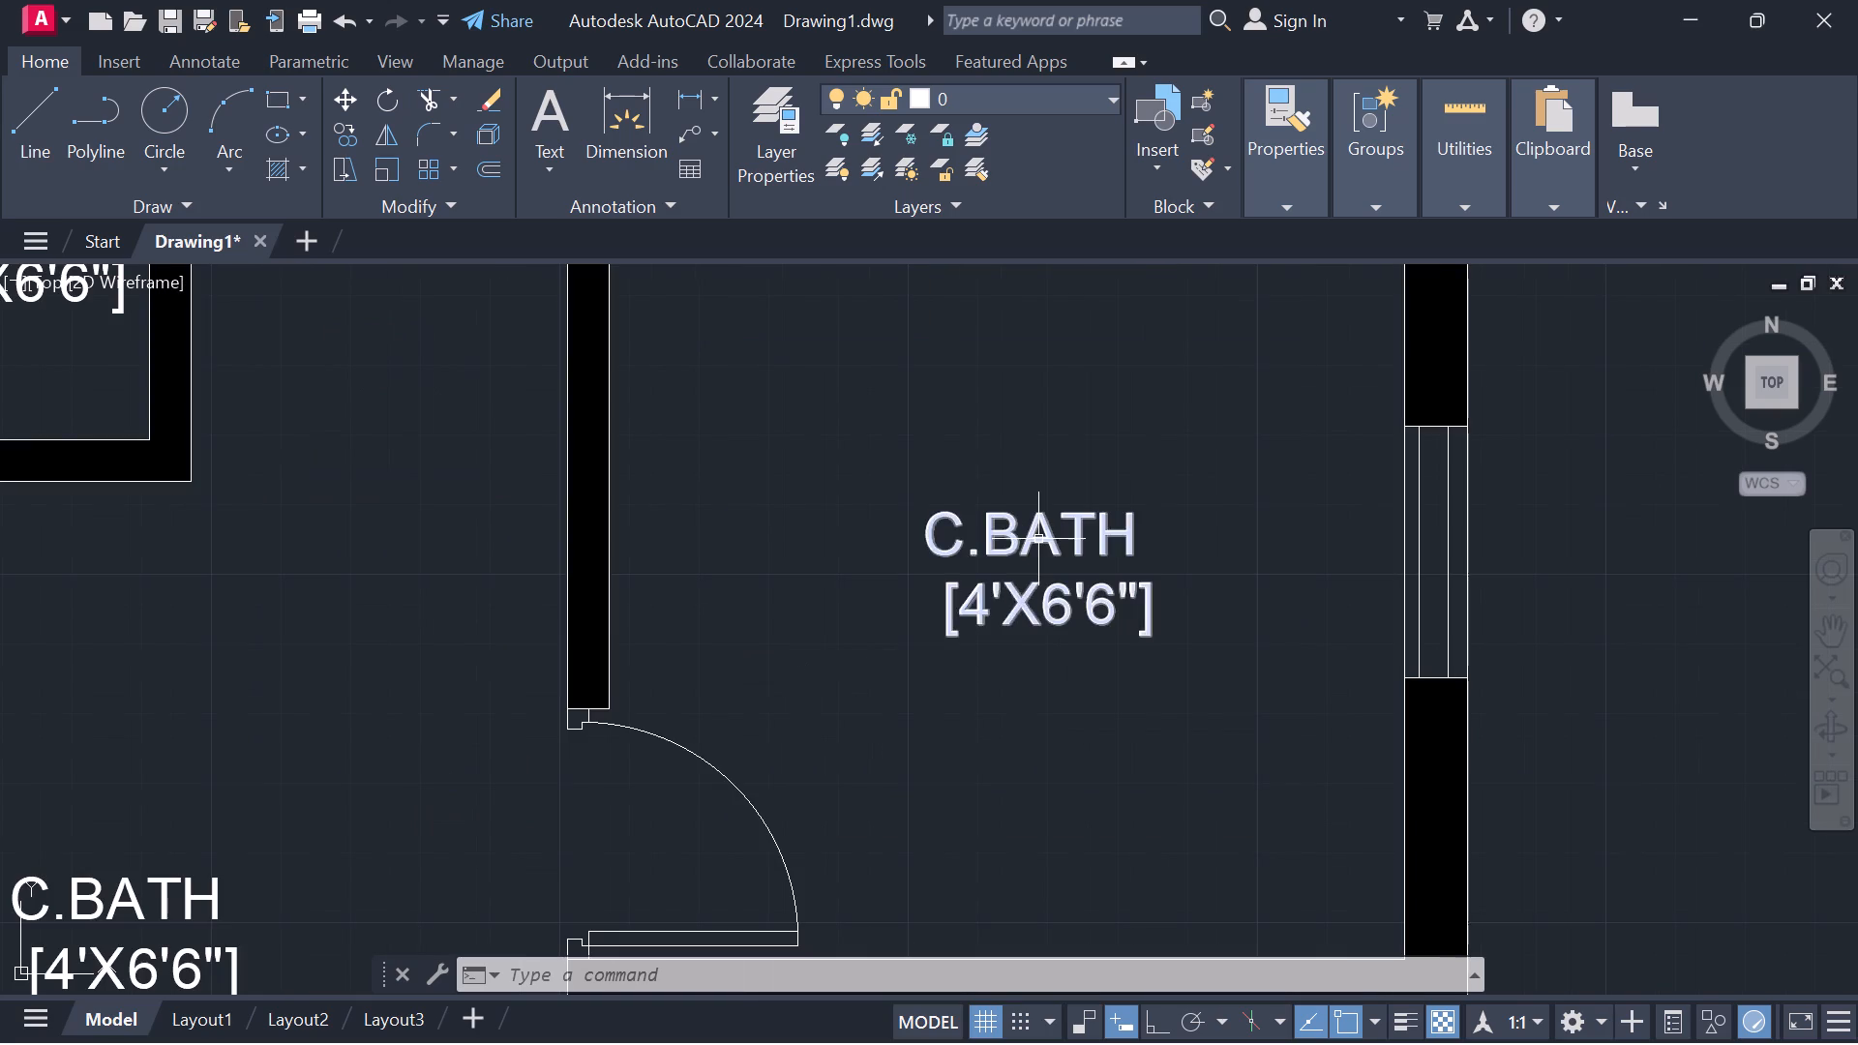
pyautogui.doubleClick(1038, 539)
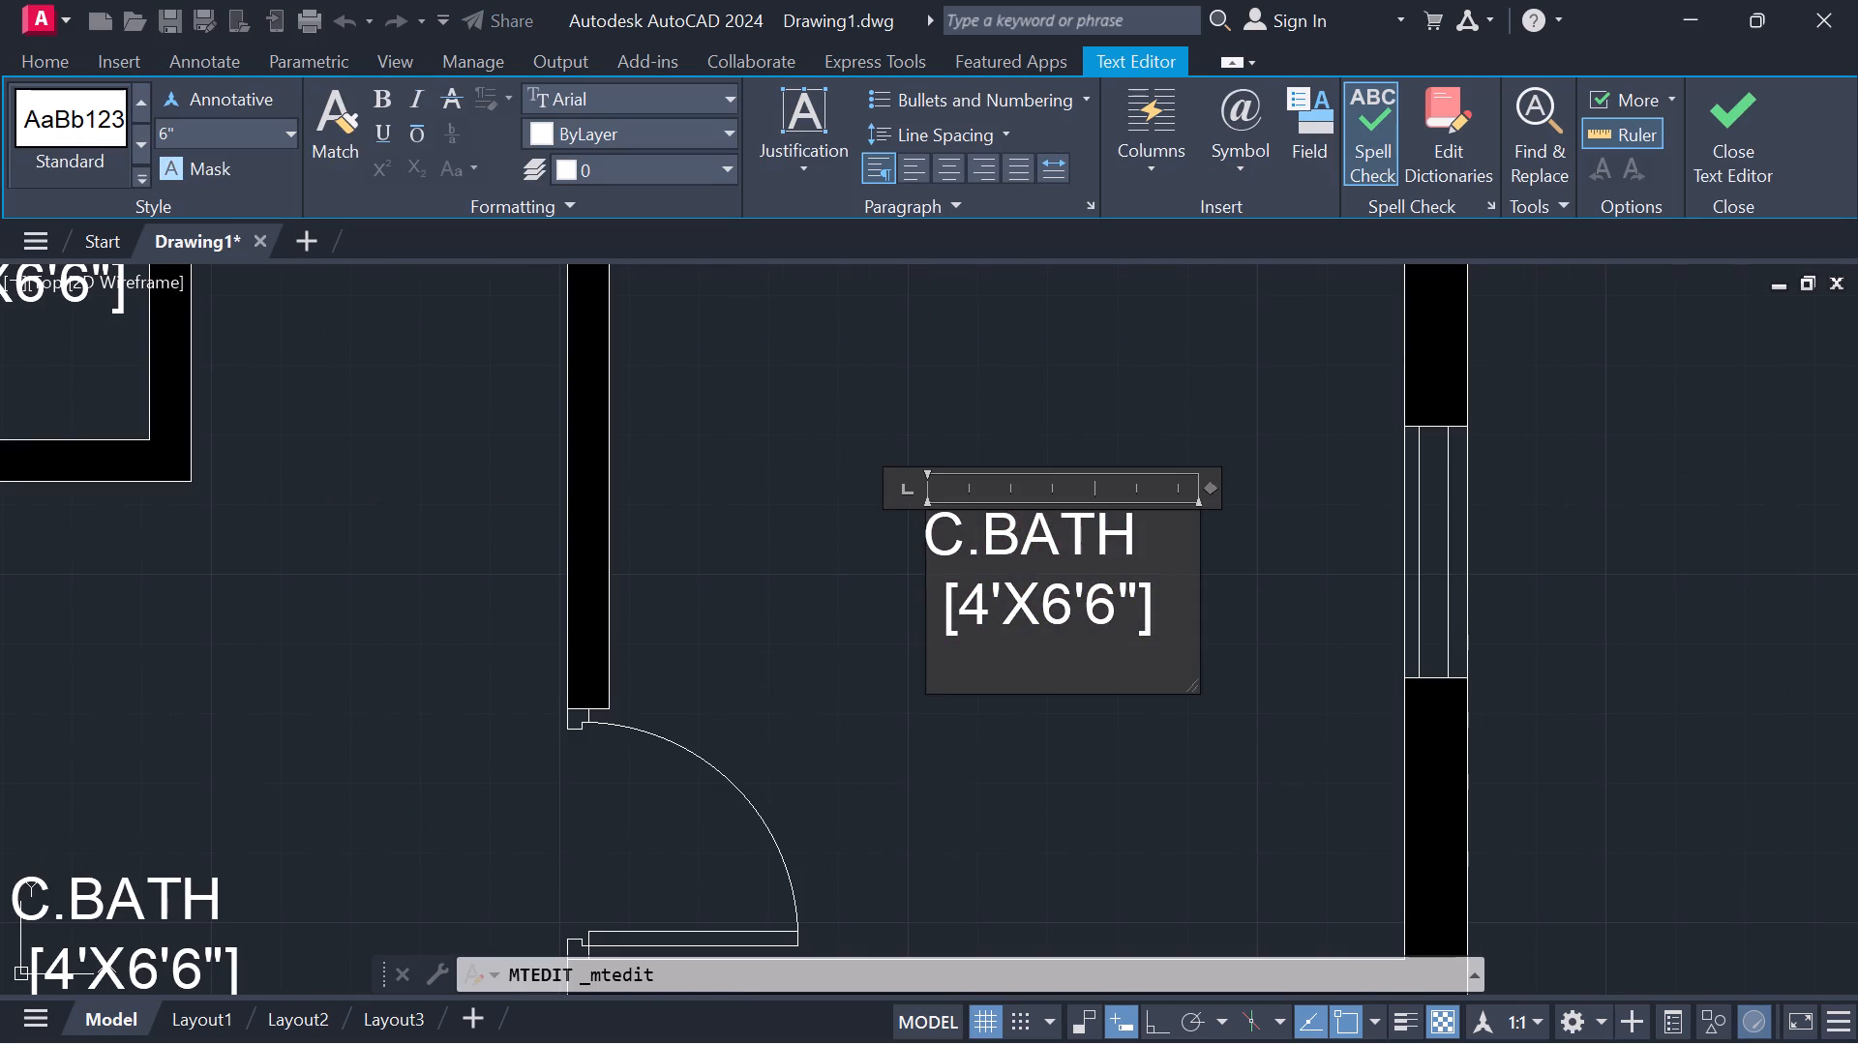
pyautogui.click(1162, 544)
pyautogui.press('BackSpace')
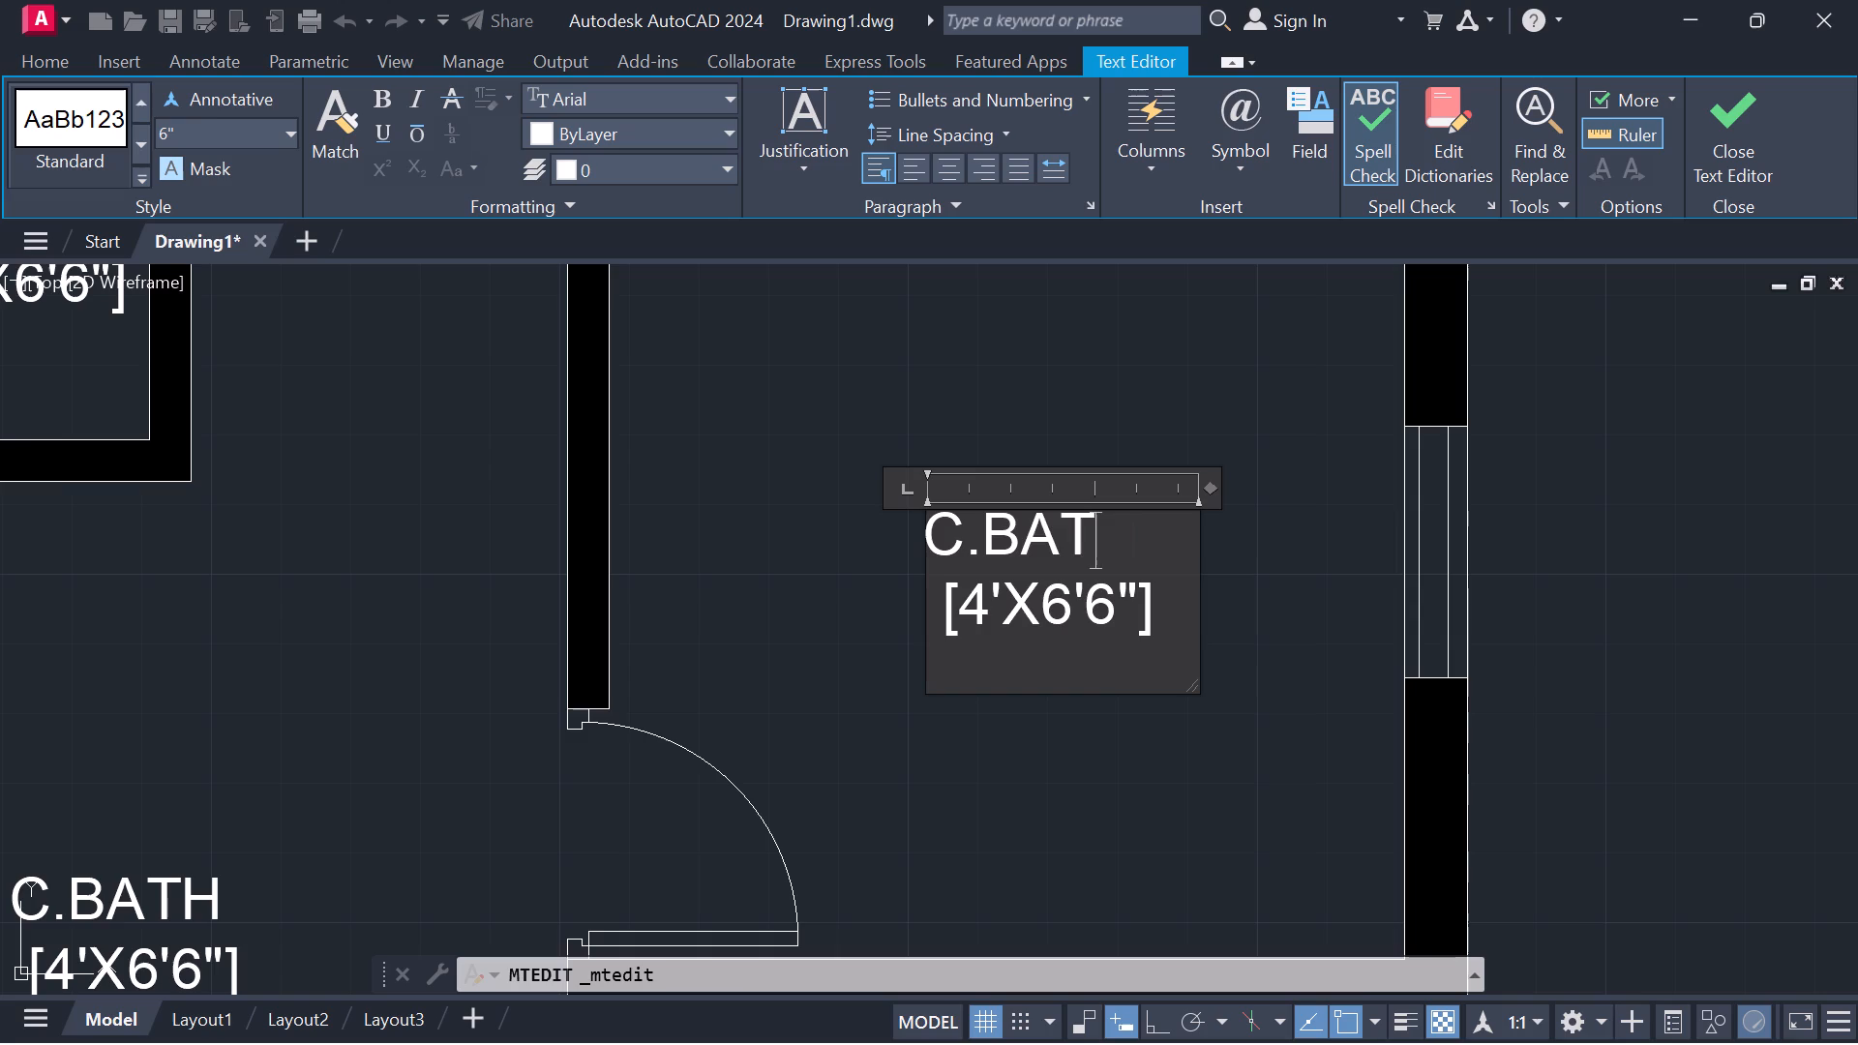
pyautogui.press('BackSpace')
pyautogui.press('BackSpace')
pyautogui.press('BackSpace')
pyautogui.press('BackSpace')
pyautogui.press('BackSpace')
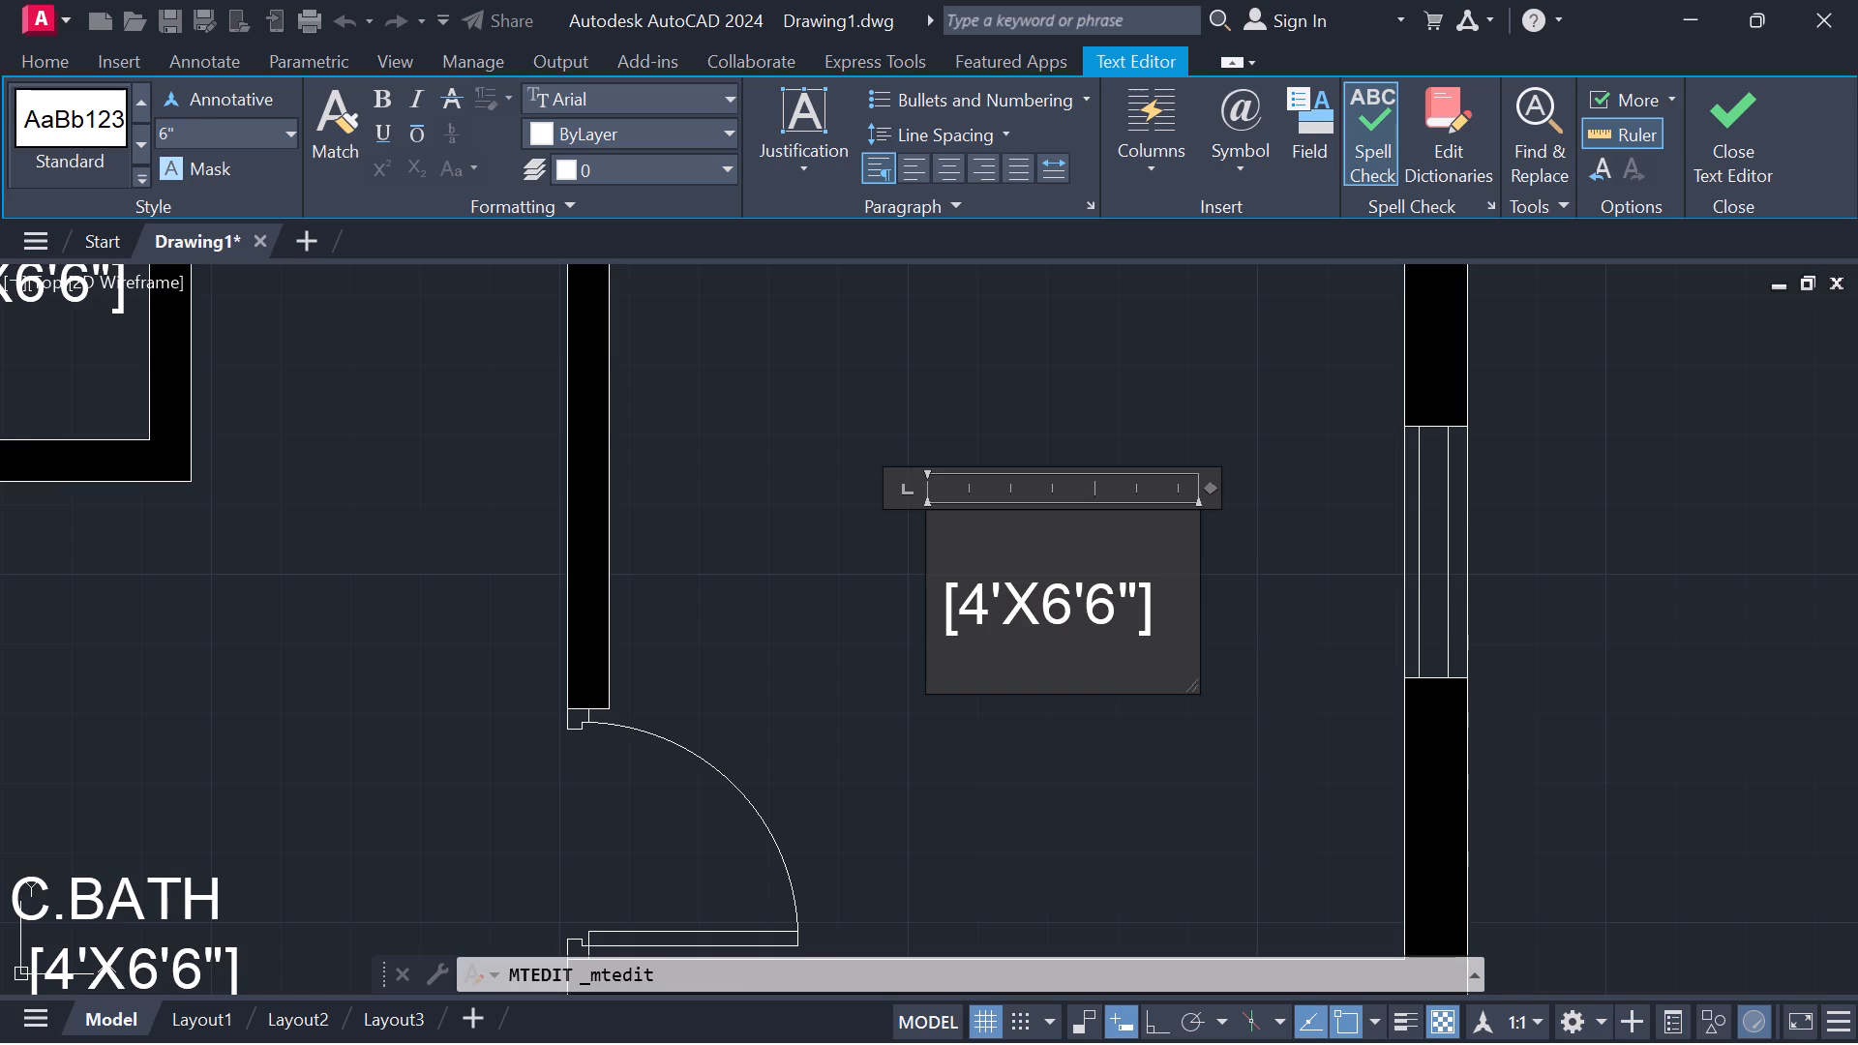
pyautogui.scroll(-2, 1162, 544)
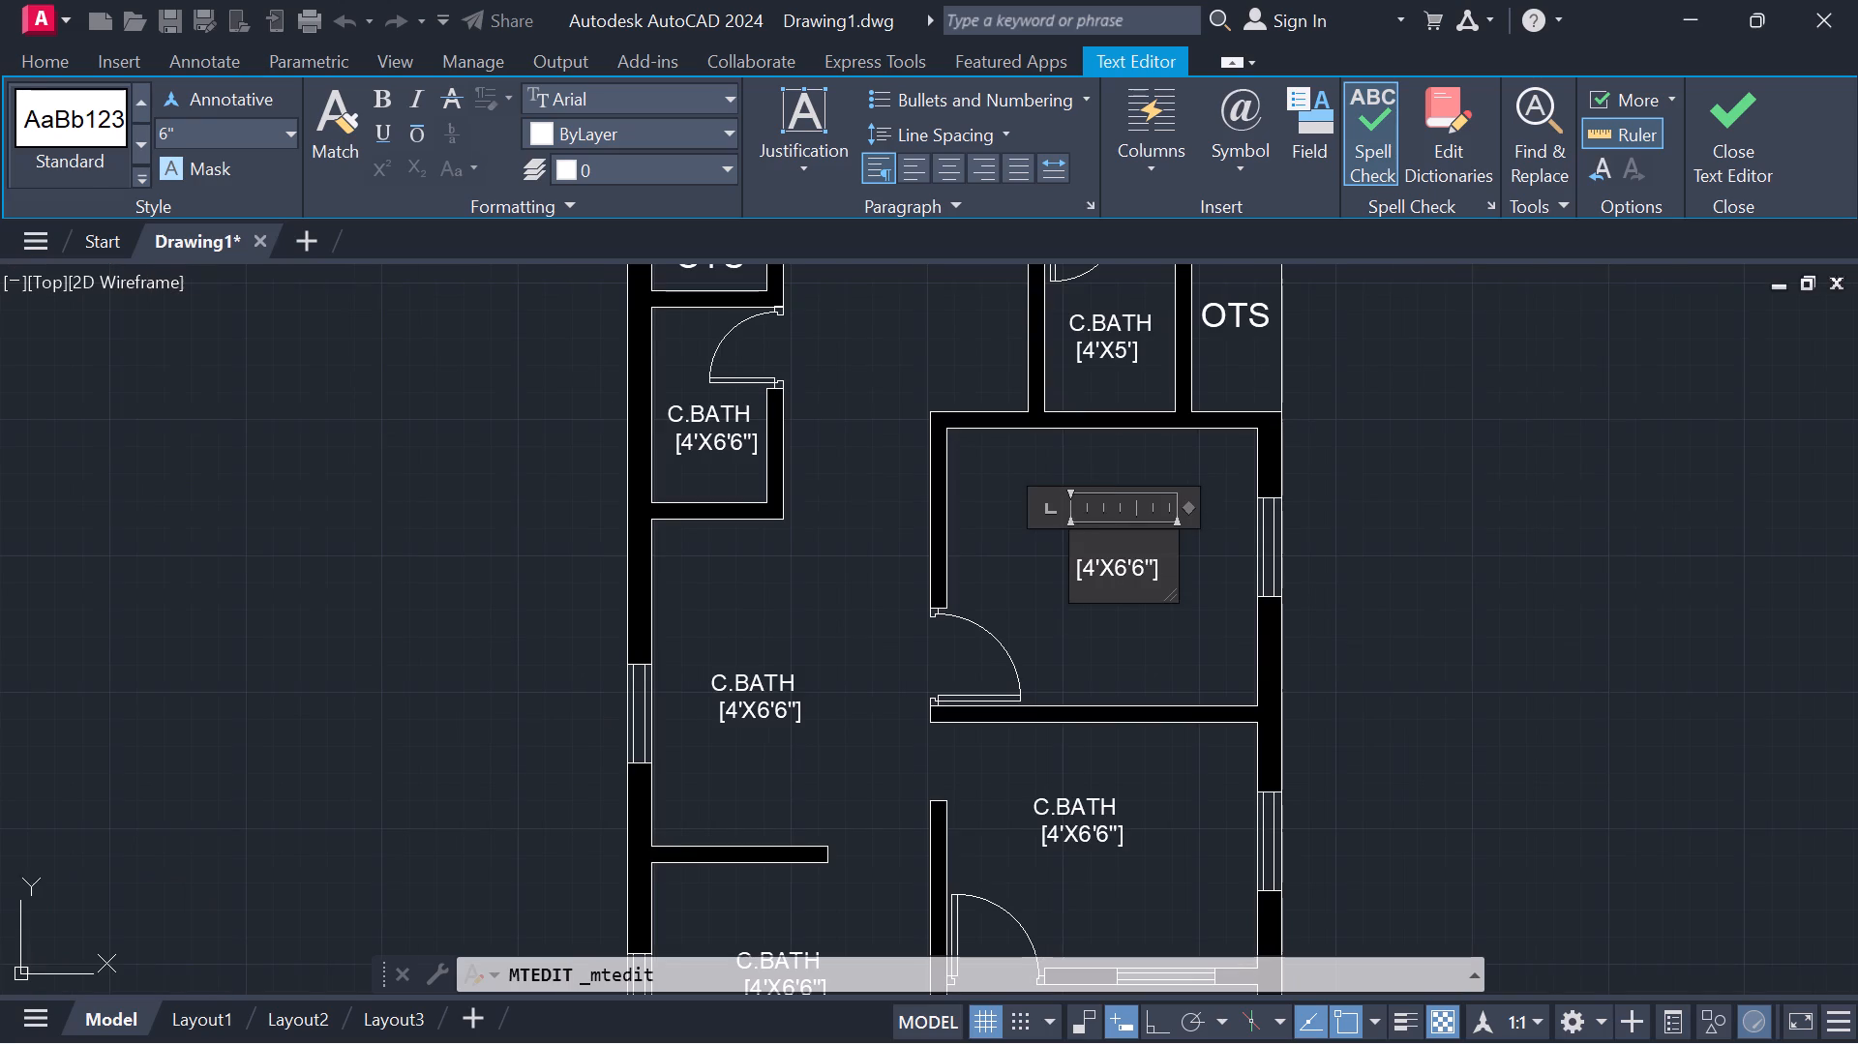
pyautogui.scroll(2, 1162, 544)
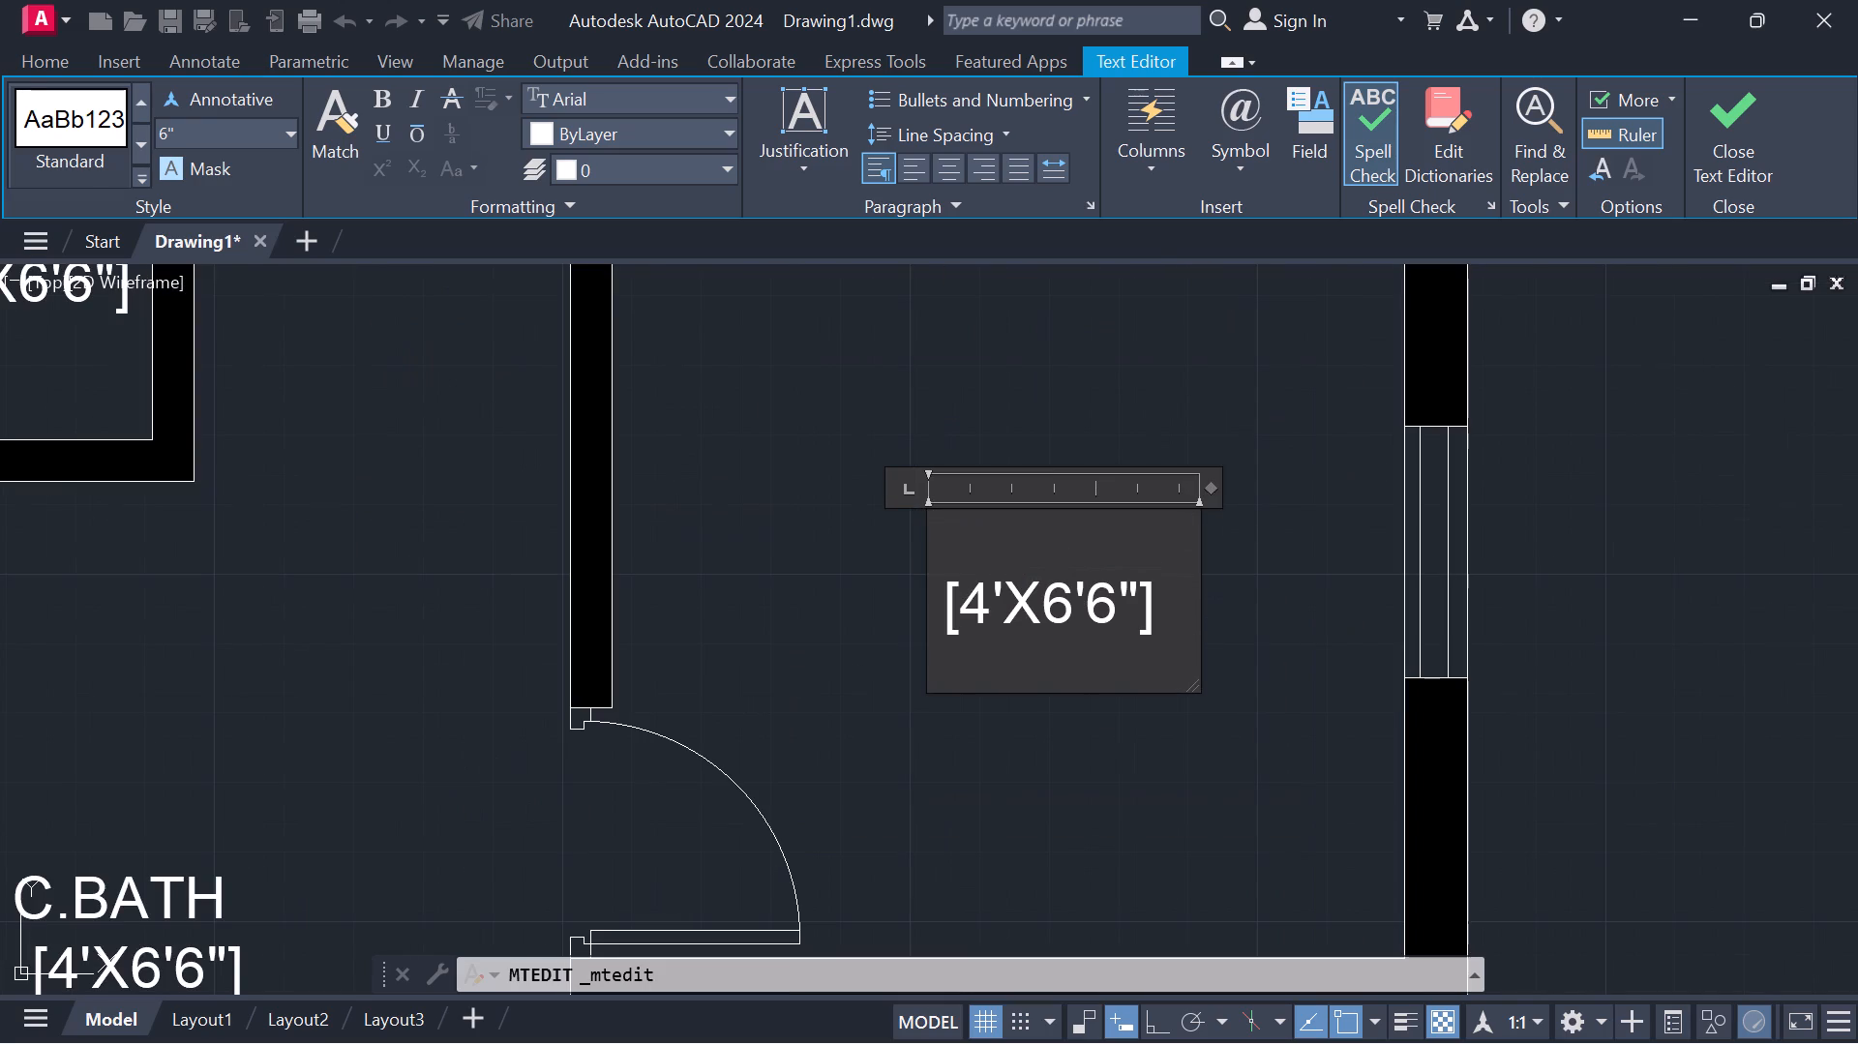
pyautogui.write('BR')
pyautogui.press('BackSpace')
pyautogui.write('ED')
pyautogui.press('space')
pyautogui.press('r')
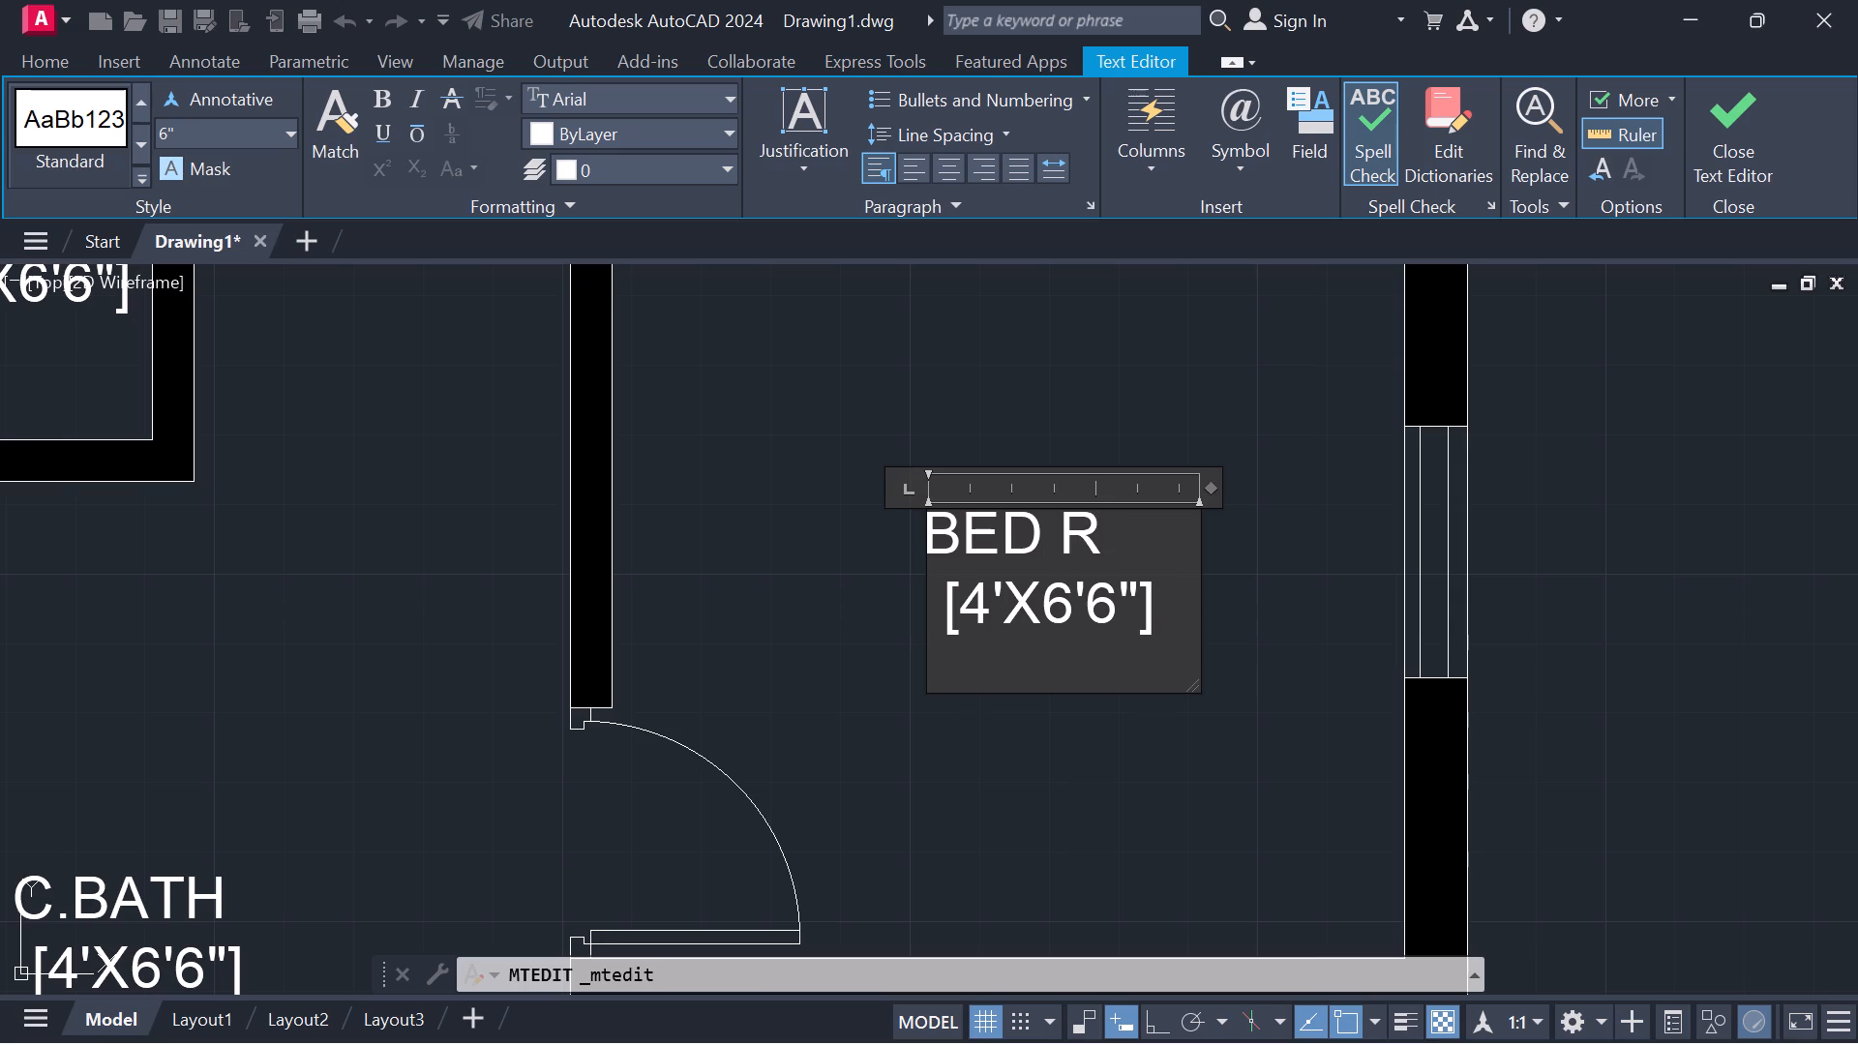
pyautogui.write('OOM')
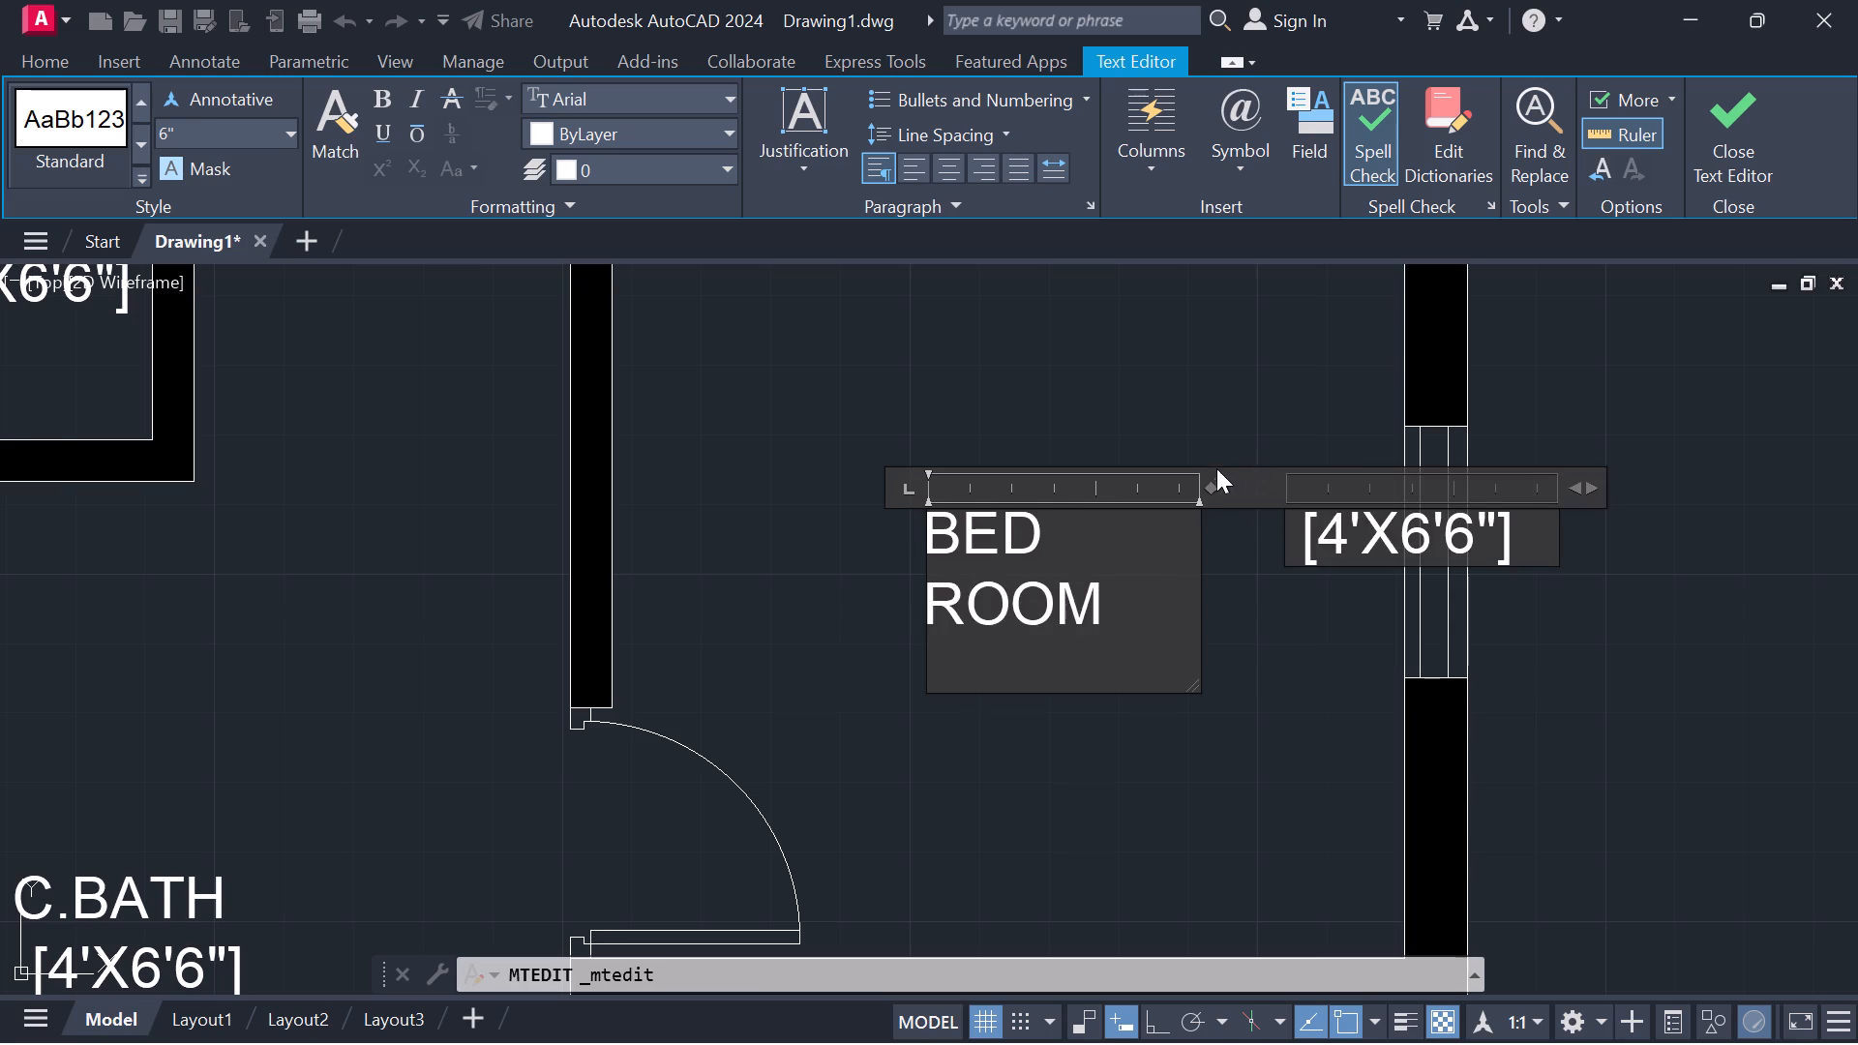
# Widen the label's text frame to about 3'-11" so that BED ROOM fits on one line.
pyautogui.moveTo(1209, 484); pyautogui.dragTo(1227, 488)
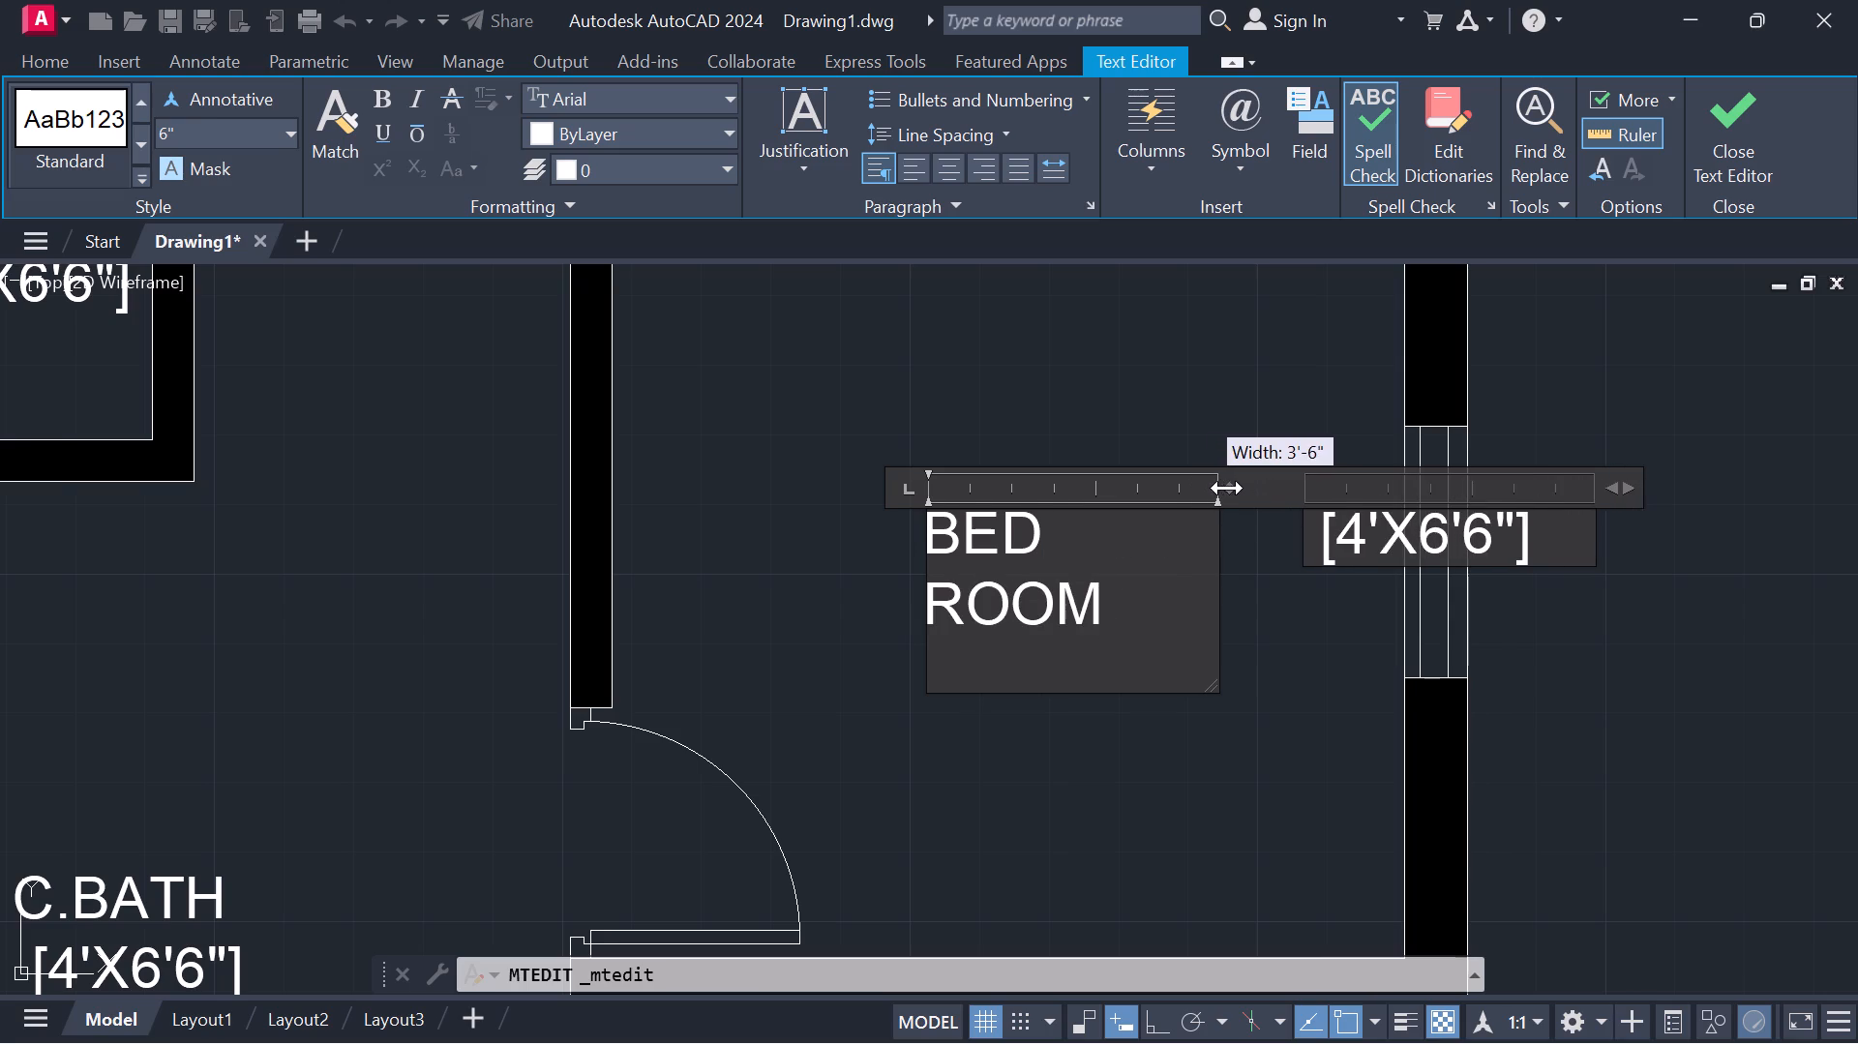
pyautogui.moveTo(1227, 488); pyautogui.dragTo(1262, 491)
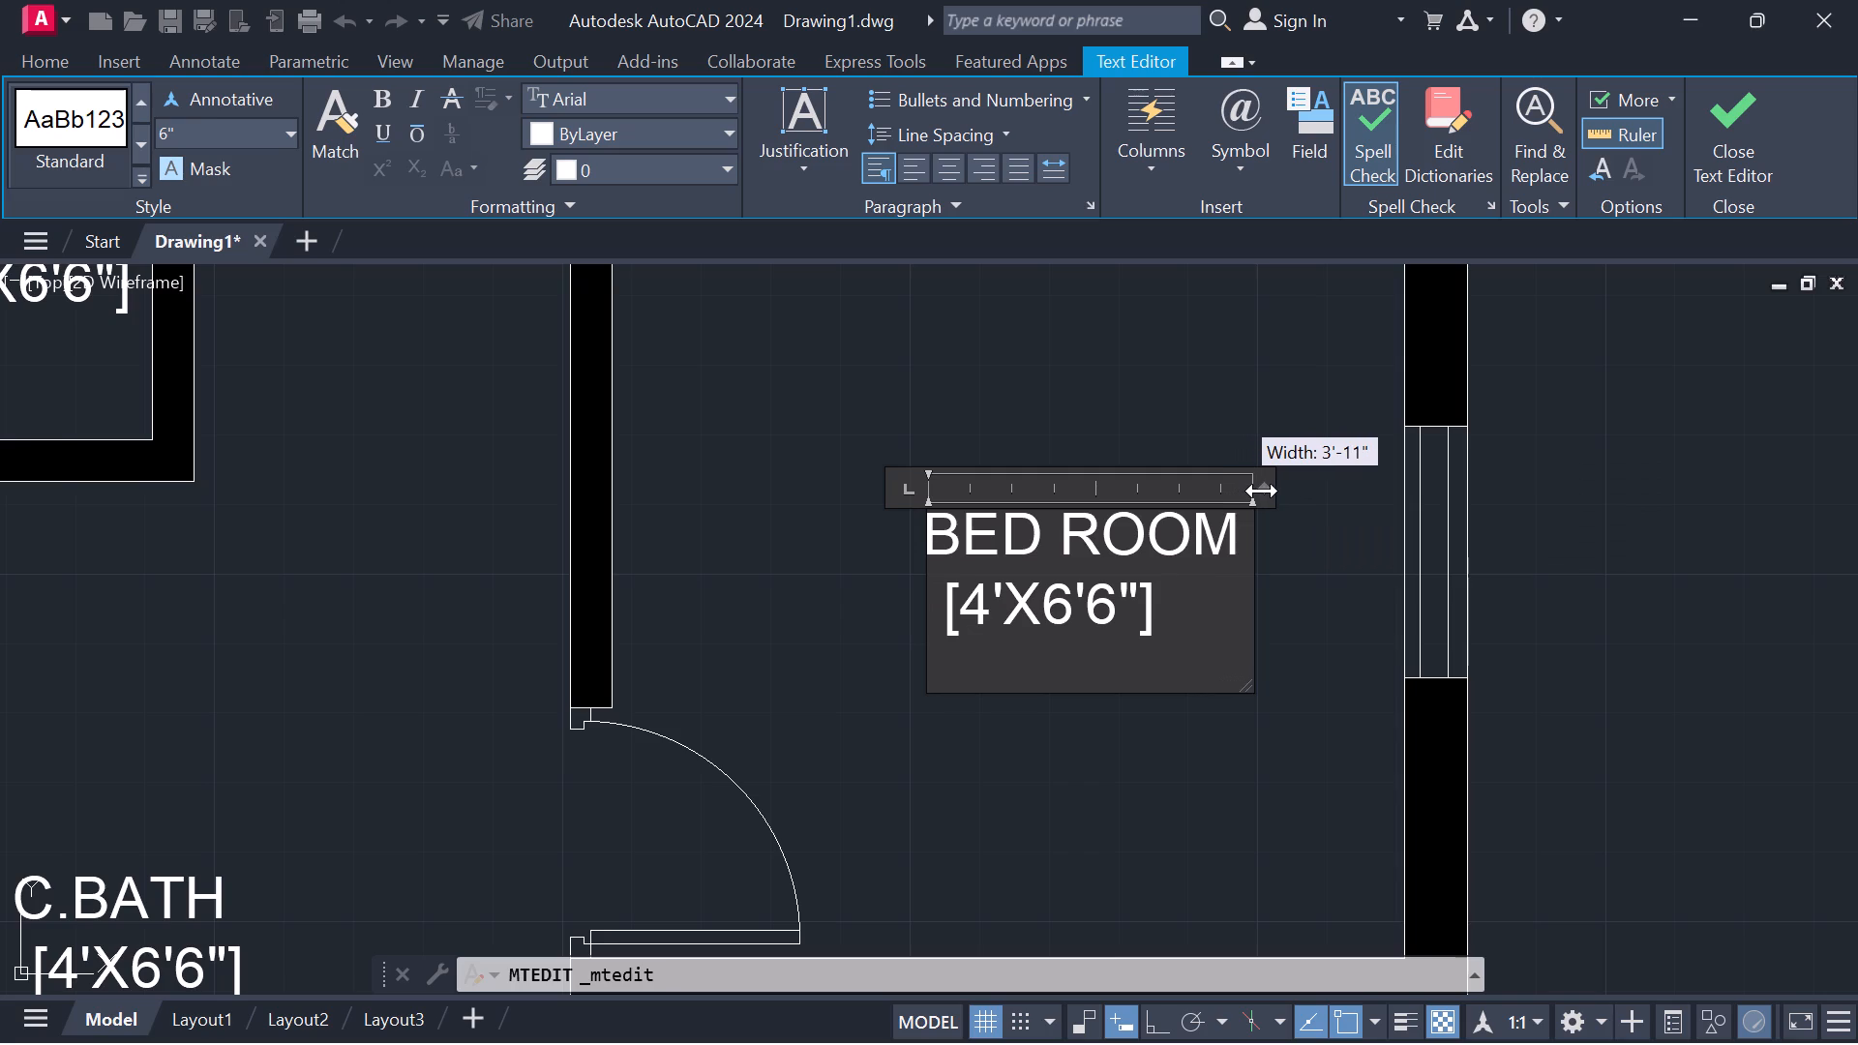
pyautogui.moveTo(1262, 491); pyautogui.dragTo(1263, 491)
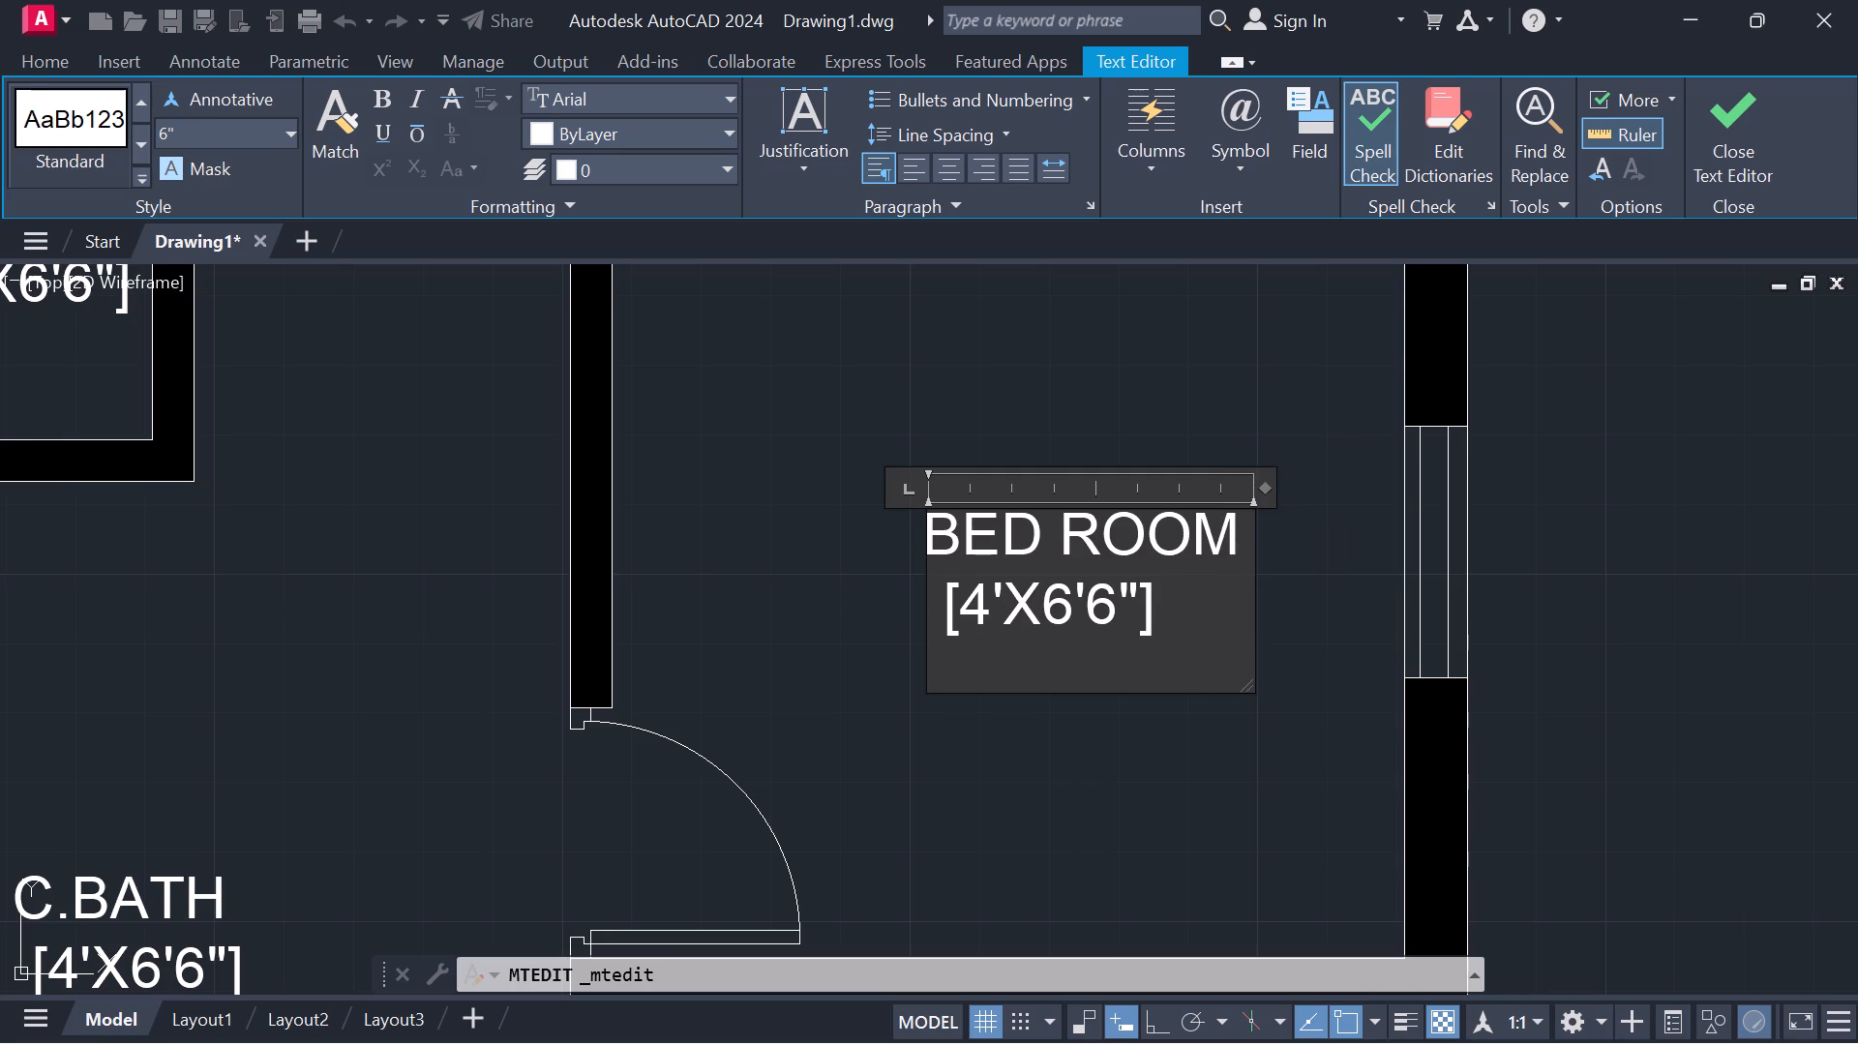
# Change the size in the BED ROOM label to [10'X9'].
pyautogui.click(1139, 596)
pyautogui.press('BackSpace')
pyautogui.press('BackSpace')
pyautogui.press('BackSpace')
pyautogui.press('BackSpace')
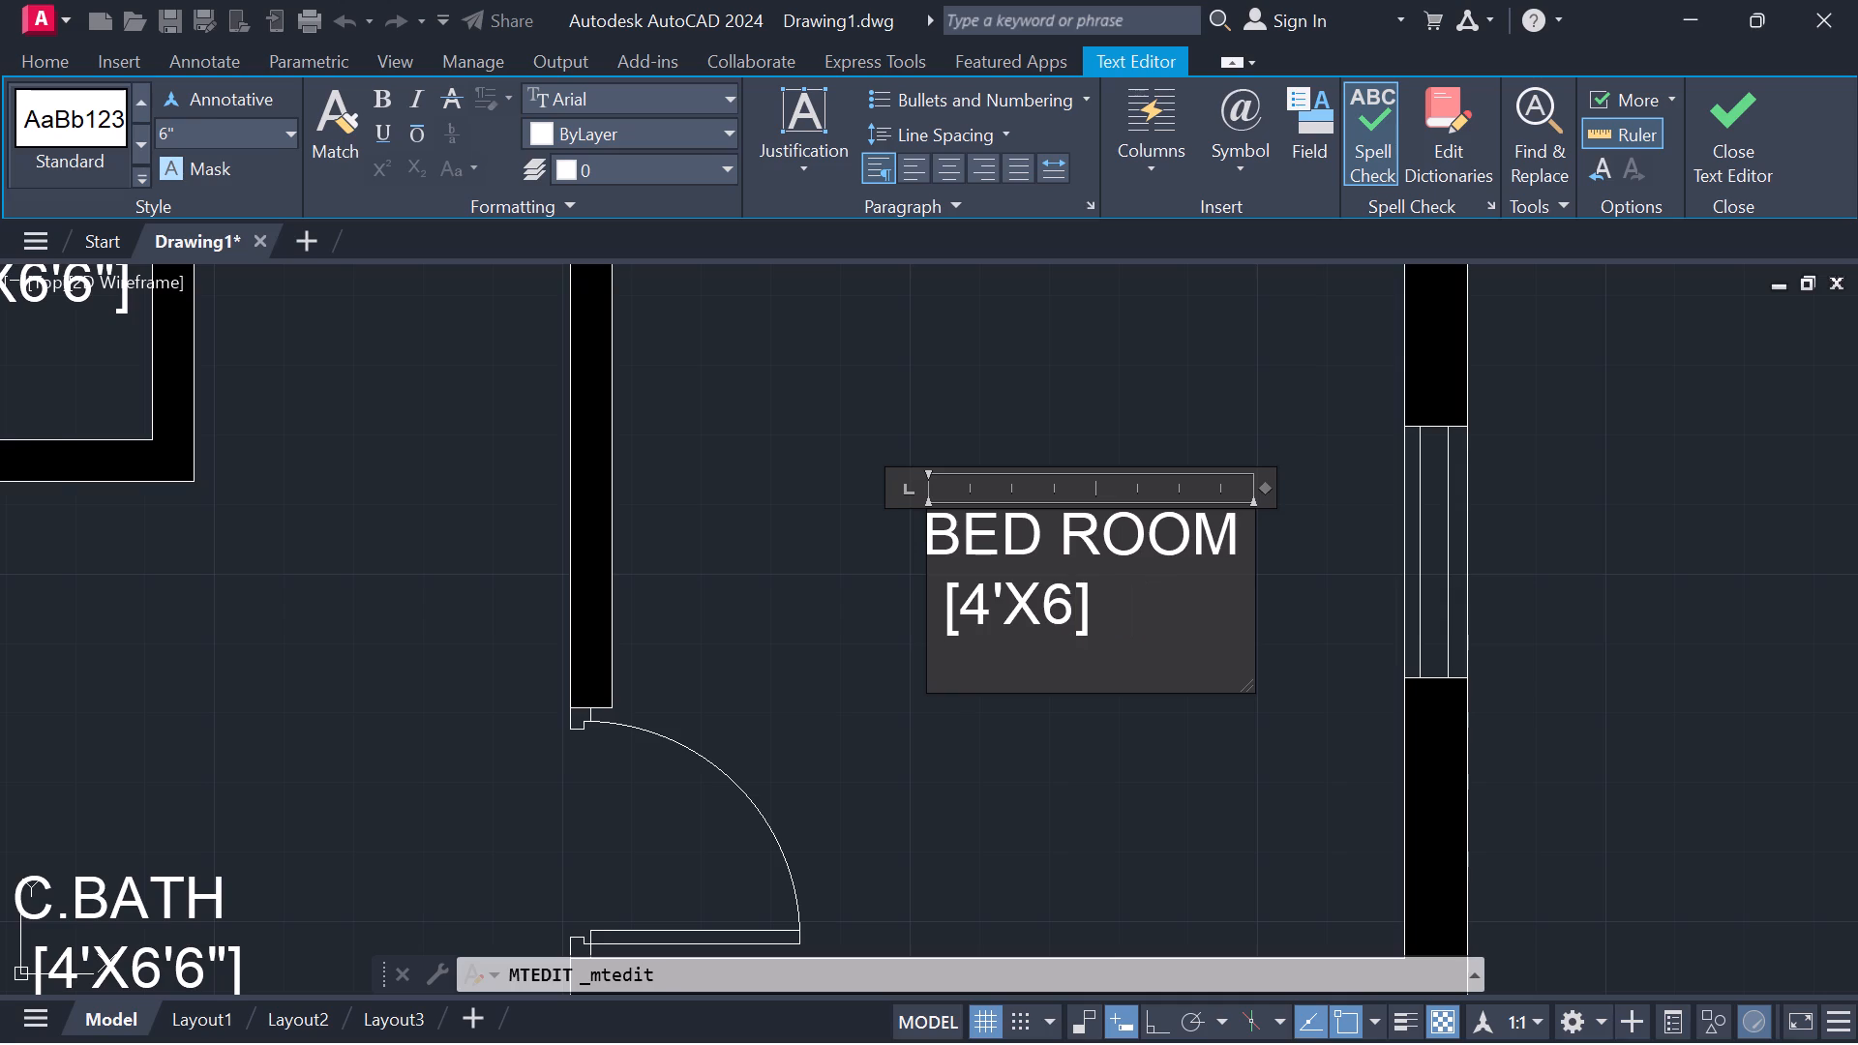
pyautogui.press('BackSpace')
pyautogui.press('BackSpace')
pyautogui.press('BackSpace')
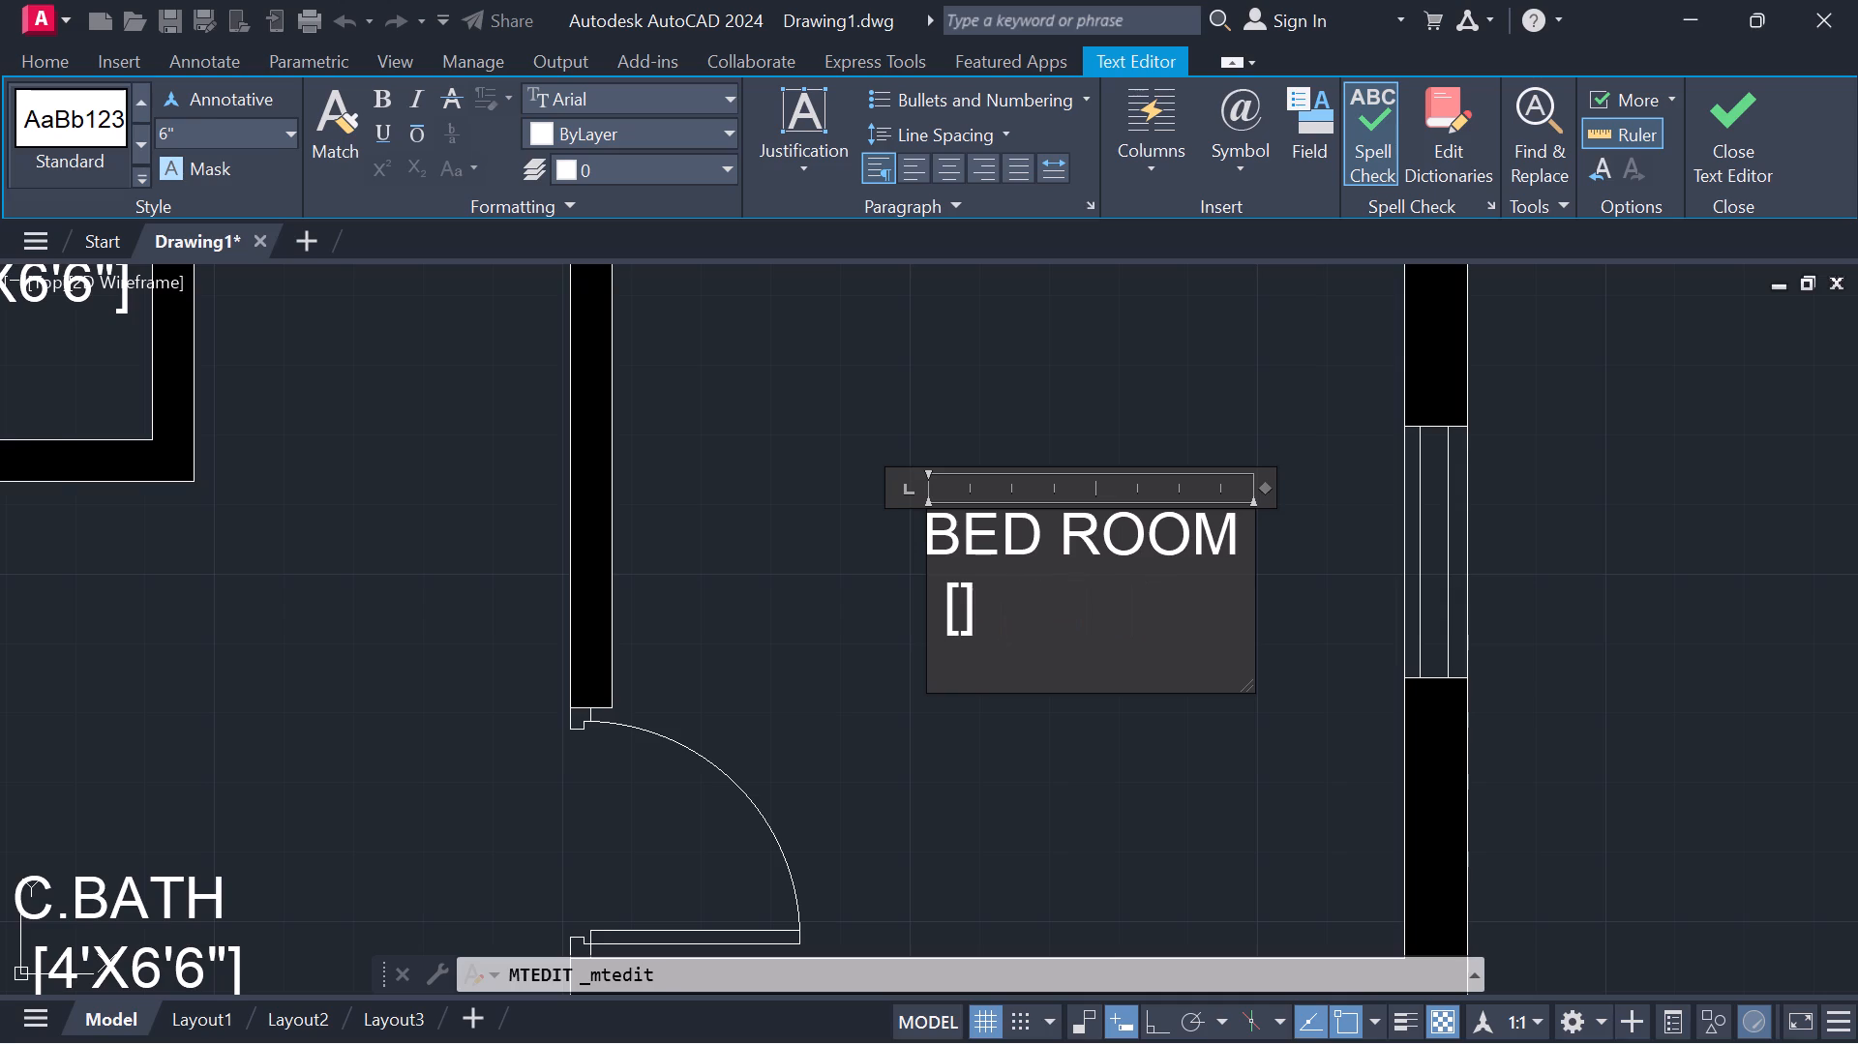
pyautogui.press('1')
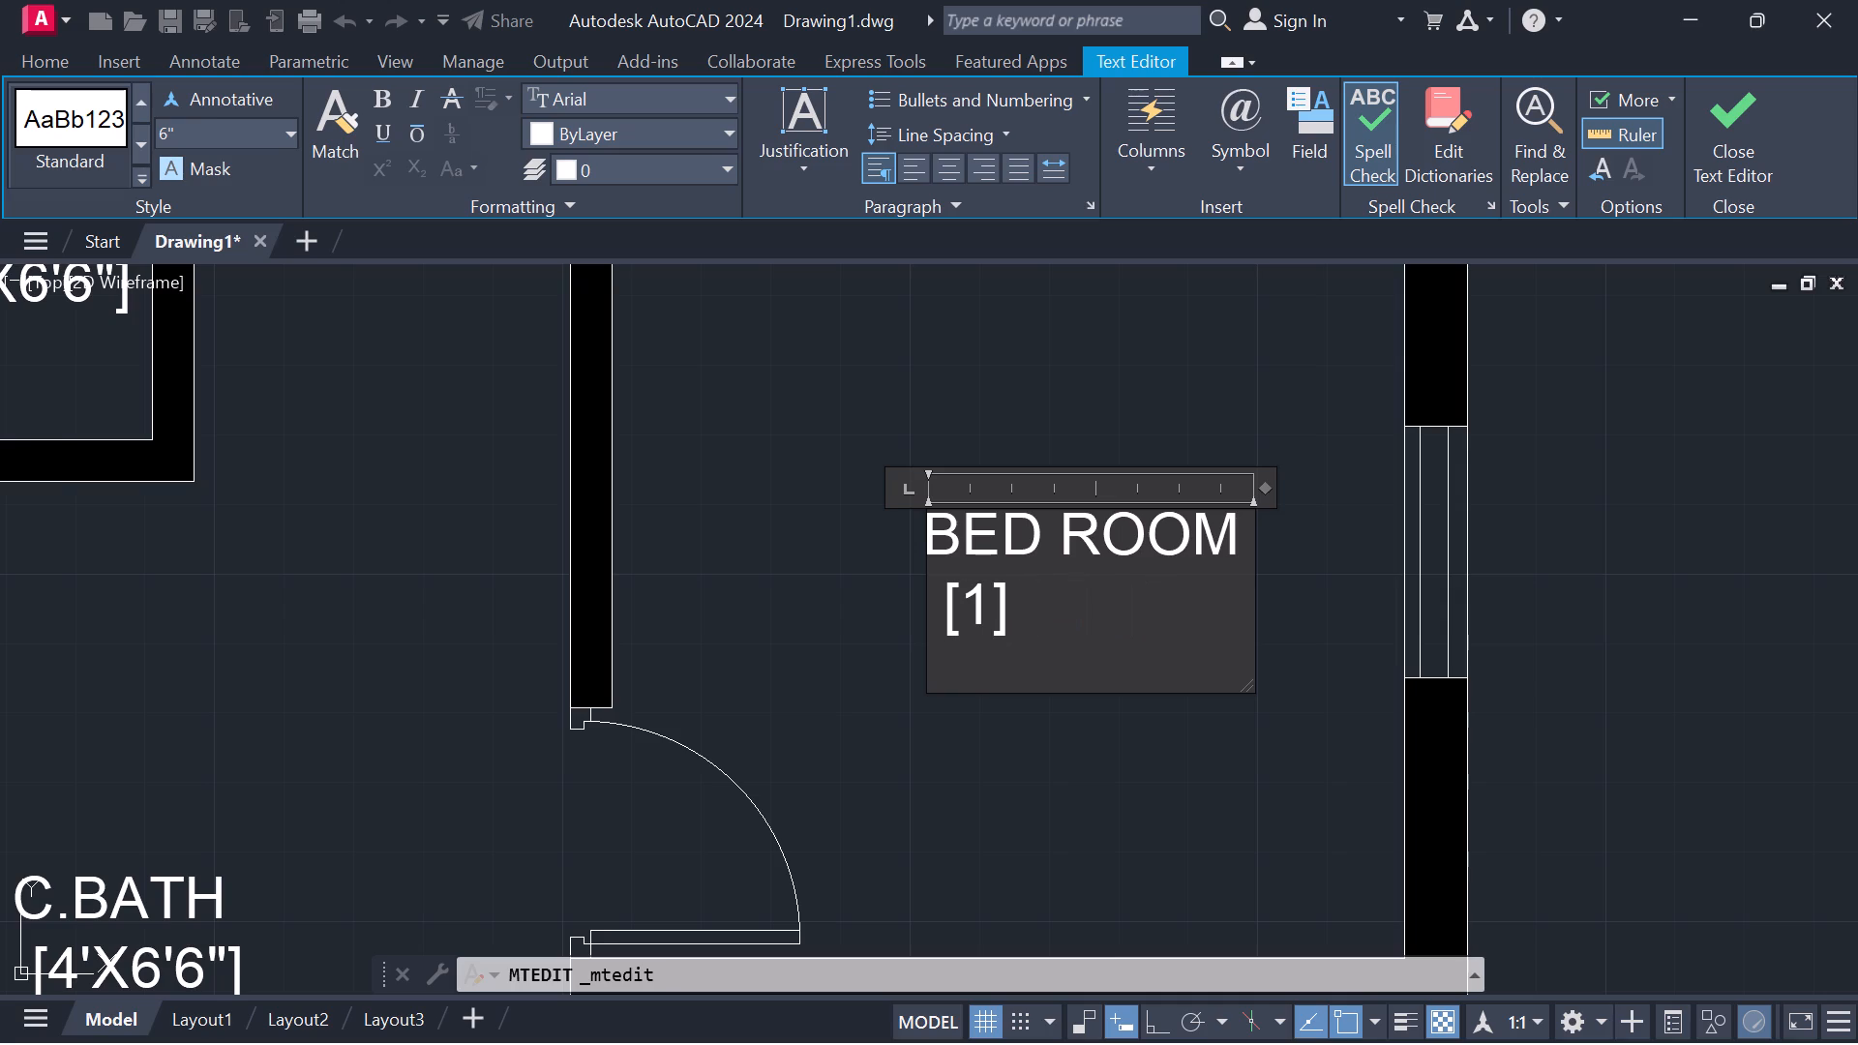
pyautogui.press('0')
pyautogui.press("'")
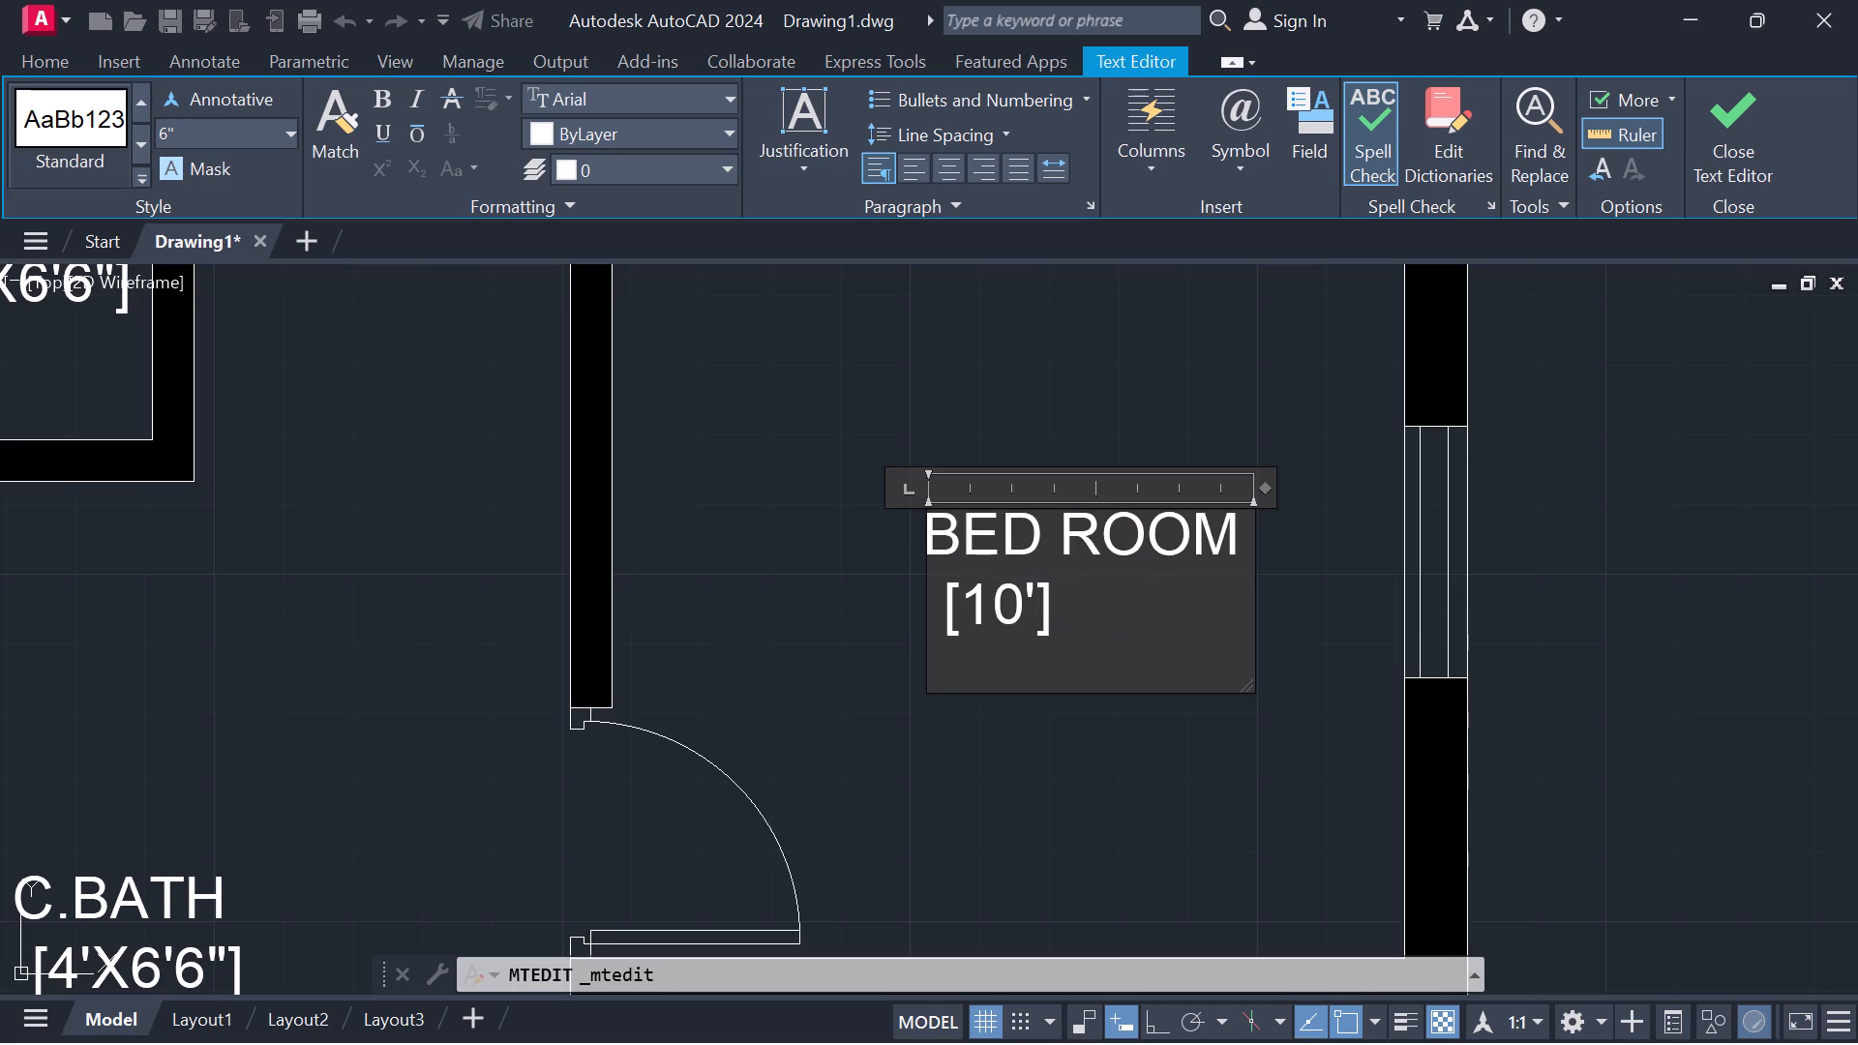
pyautogui.press('x')
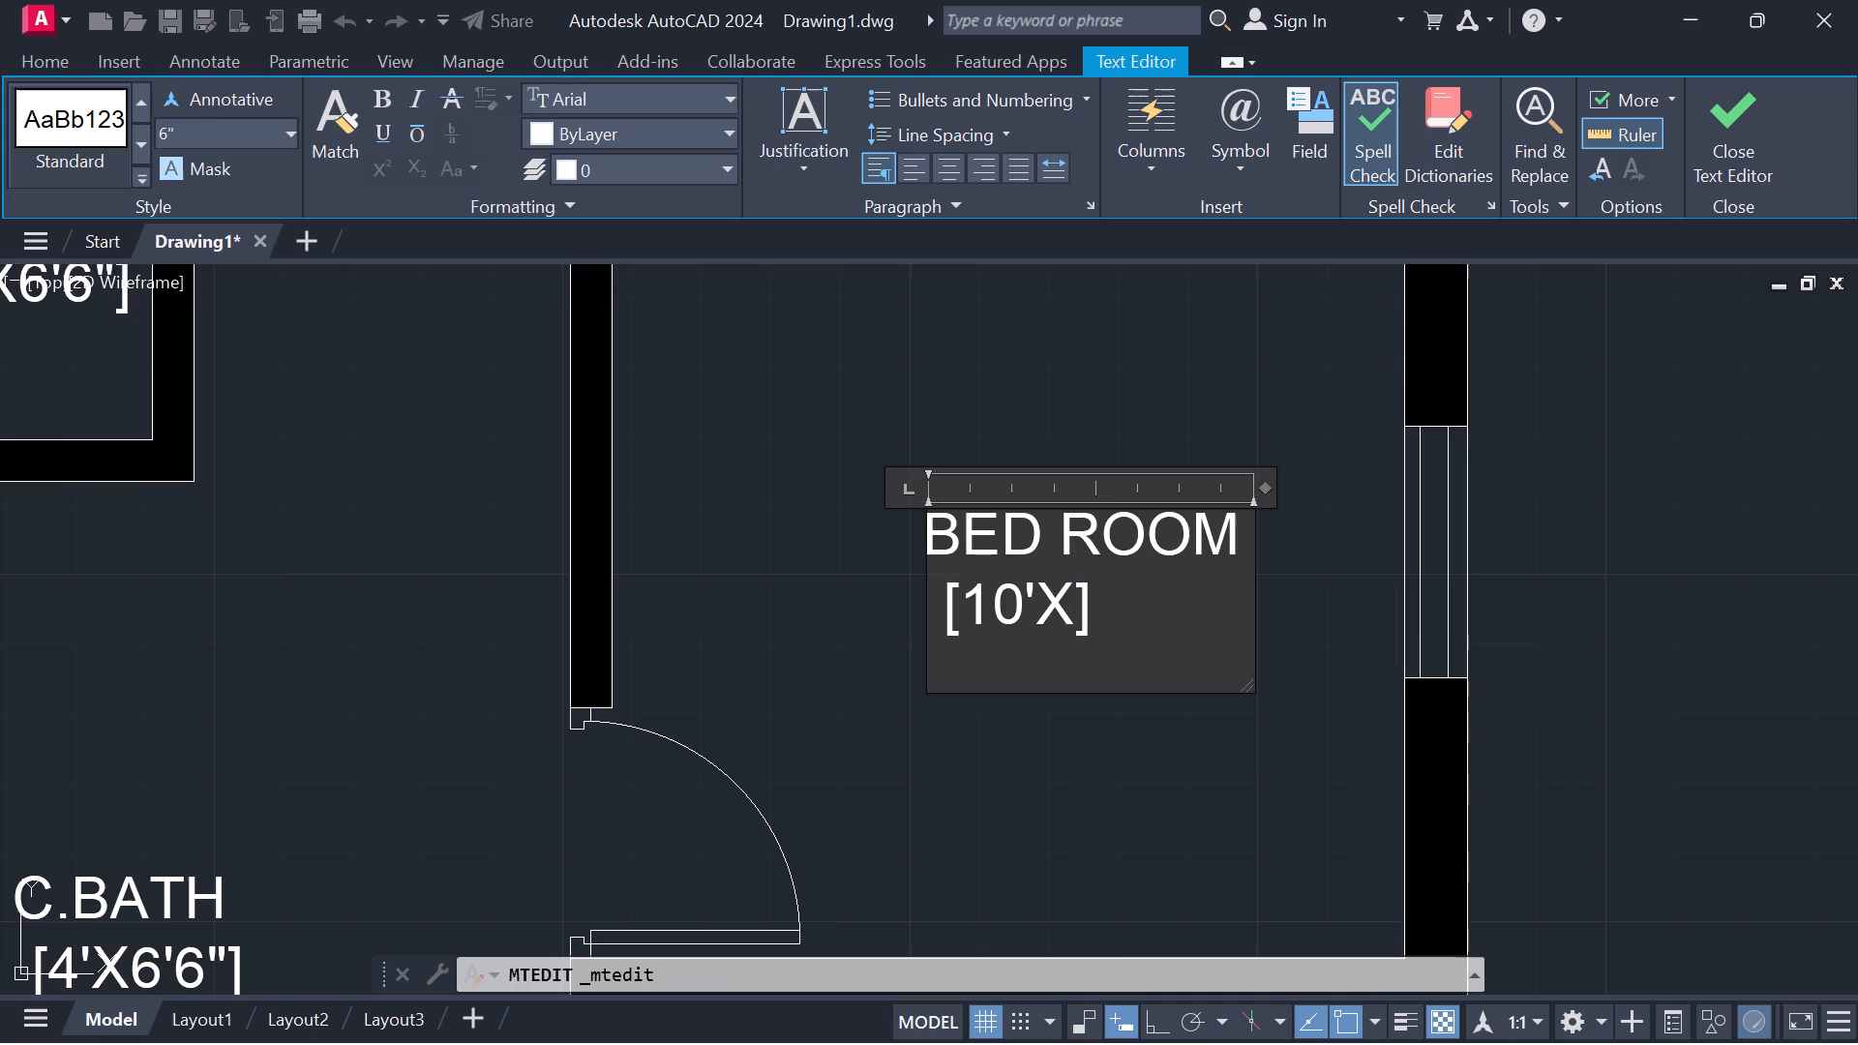
pyautogui.press('9')
pyautogui.press("'")
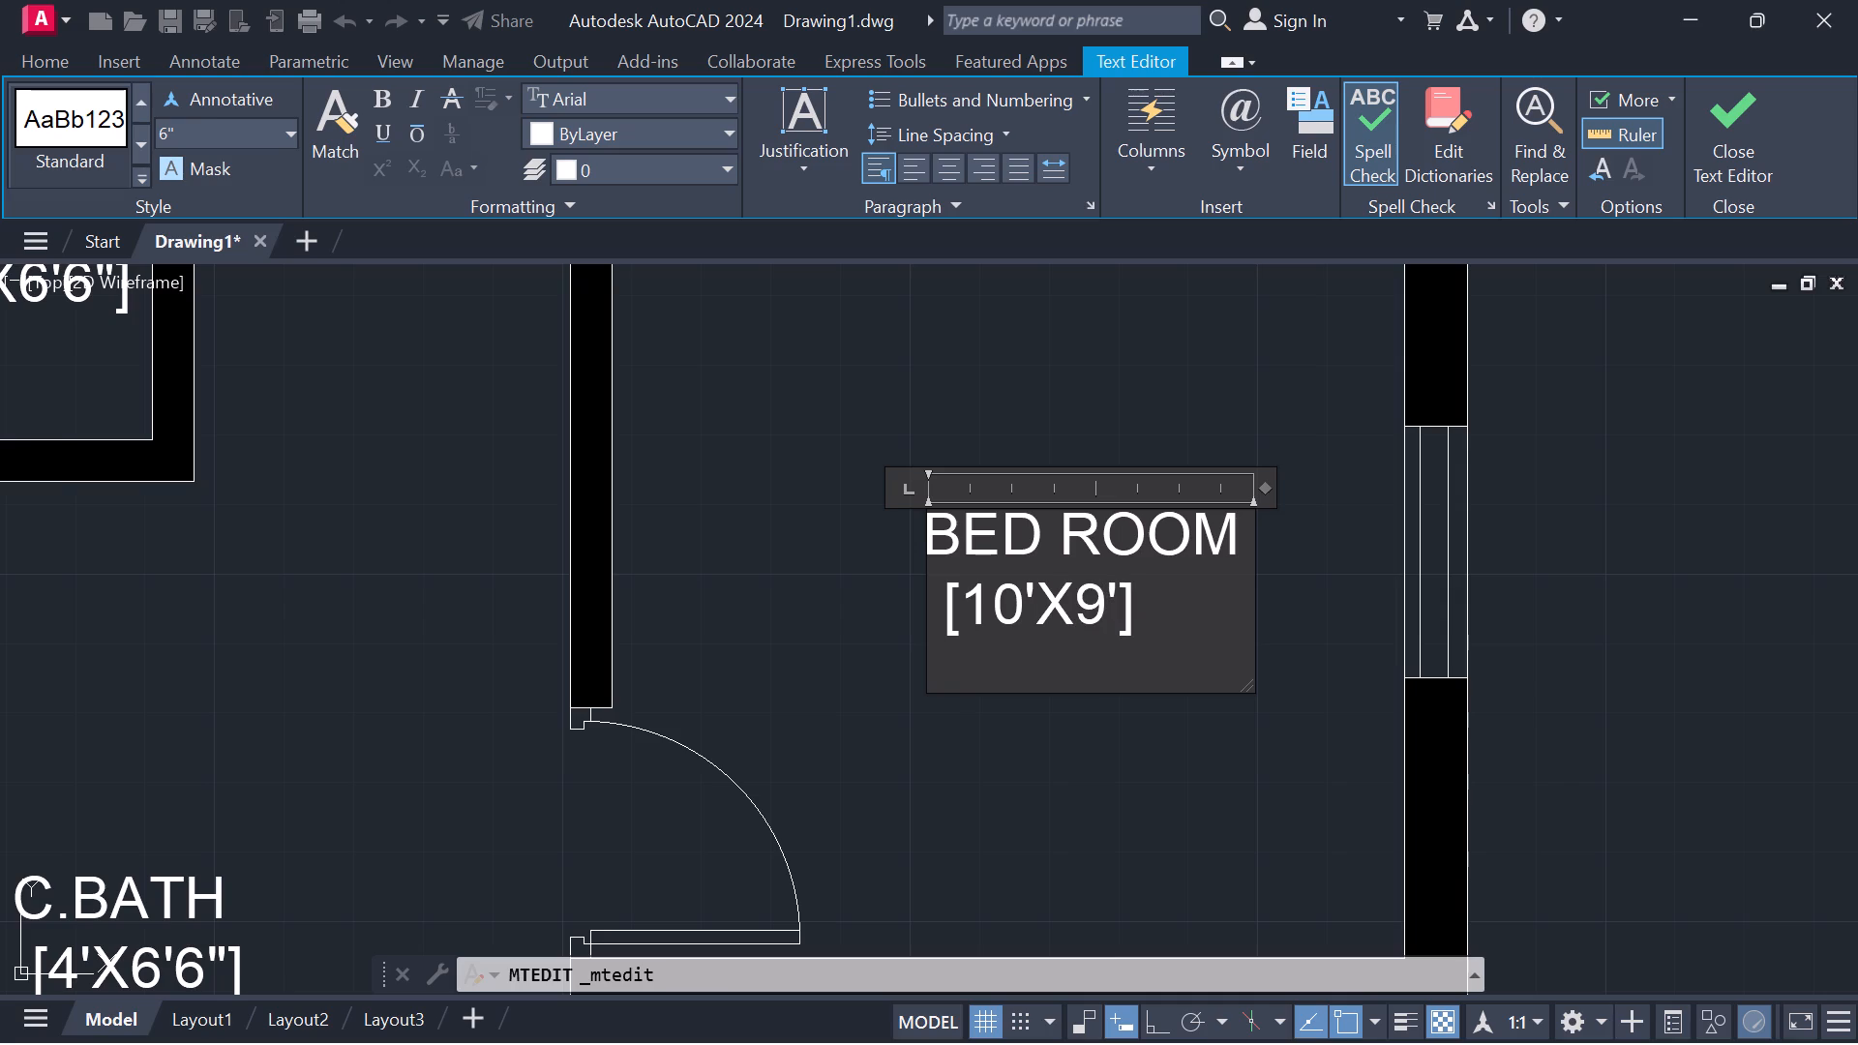
# Indent the [10'X9'] line by two more spaces to centre it under BED ROOM.
pyautogui.click(934, 605)
pyautogui.click(943, 611)
pyautogui.press('space')
pyautogui.press('space')
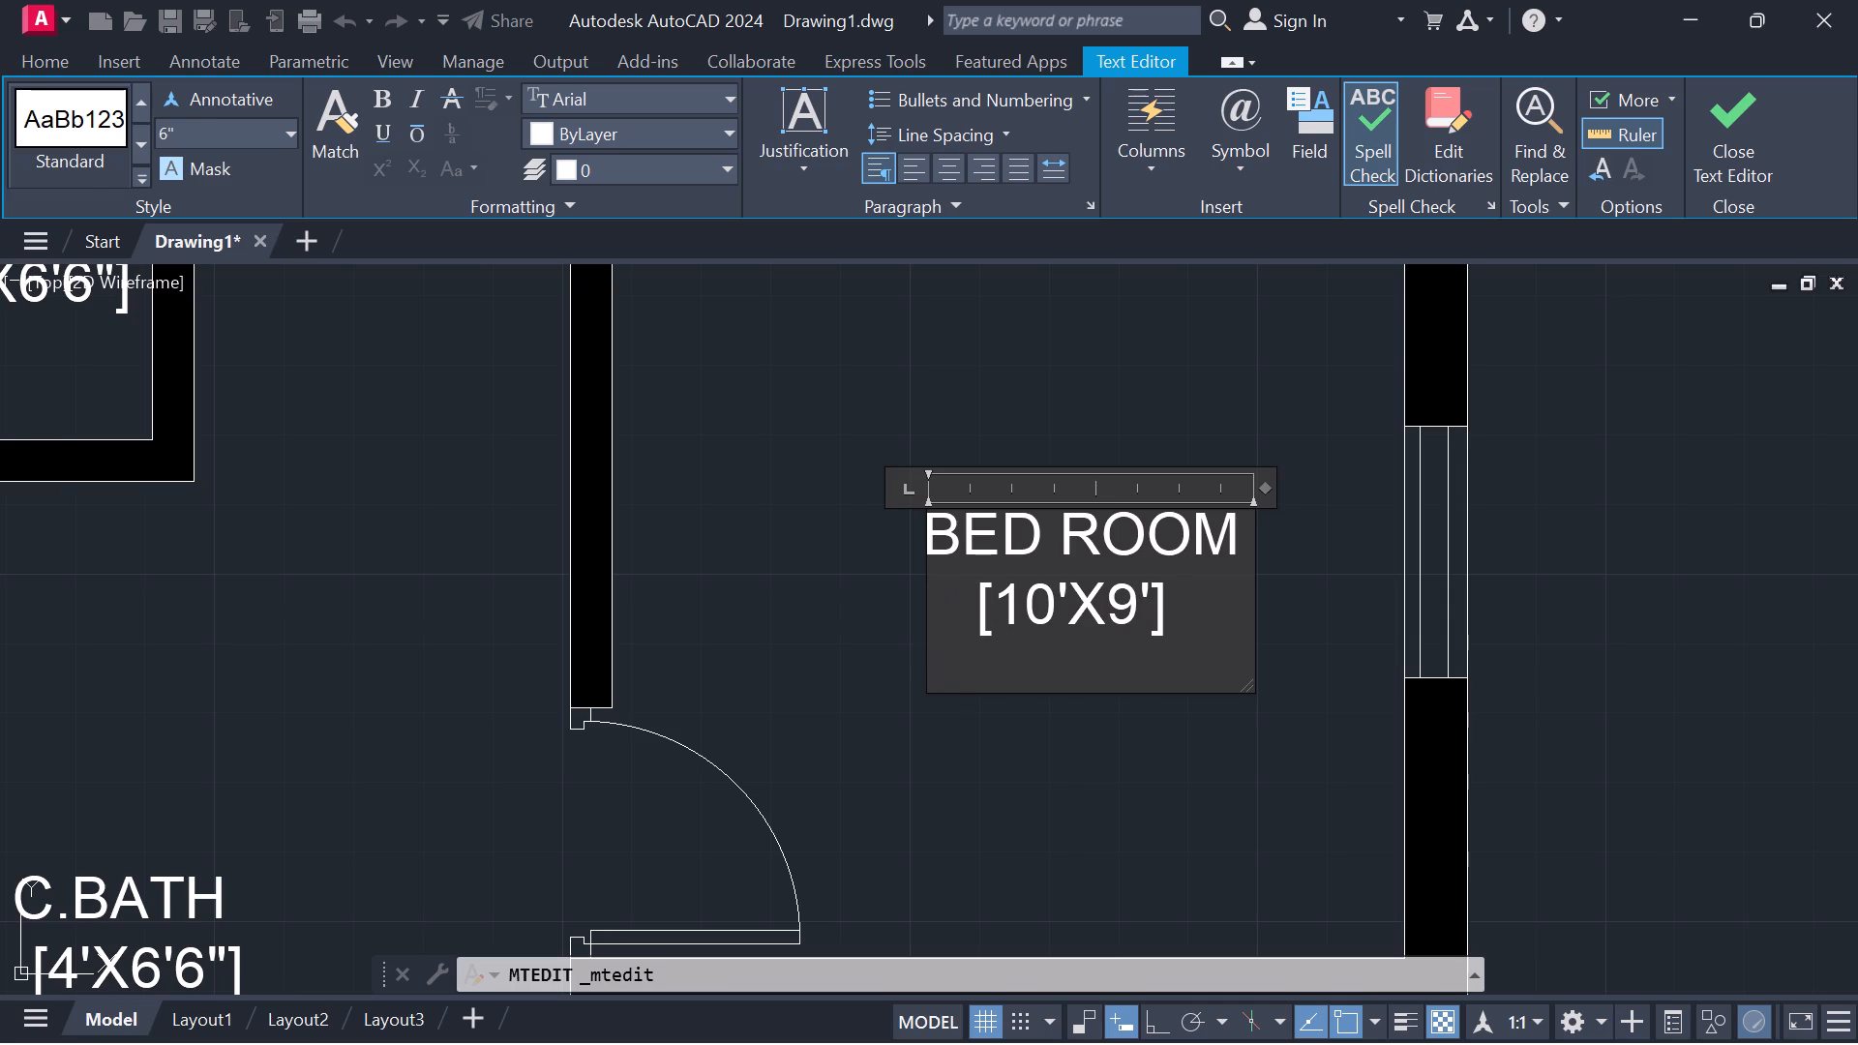
# Set the text height of the whole BED ROOM [10'X9'] label to 9".
pyautogui.click(1177, 613)
pyautogui.moveTo(1180, 613); pyautogui.dragTo(1118, 608)
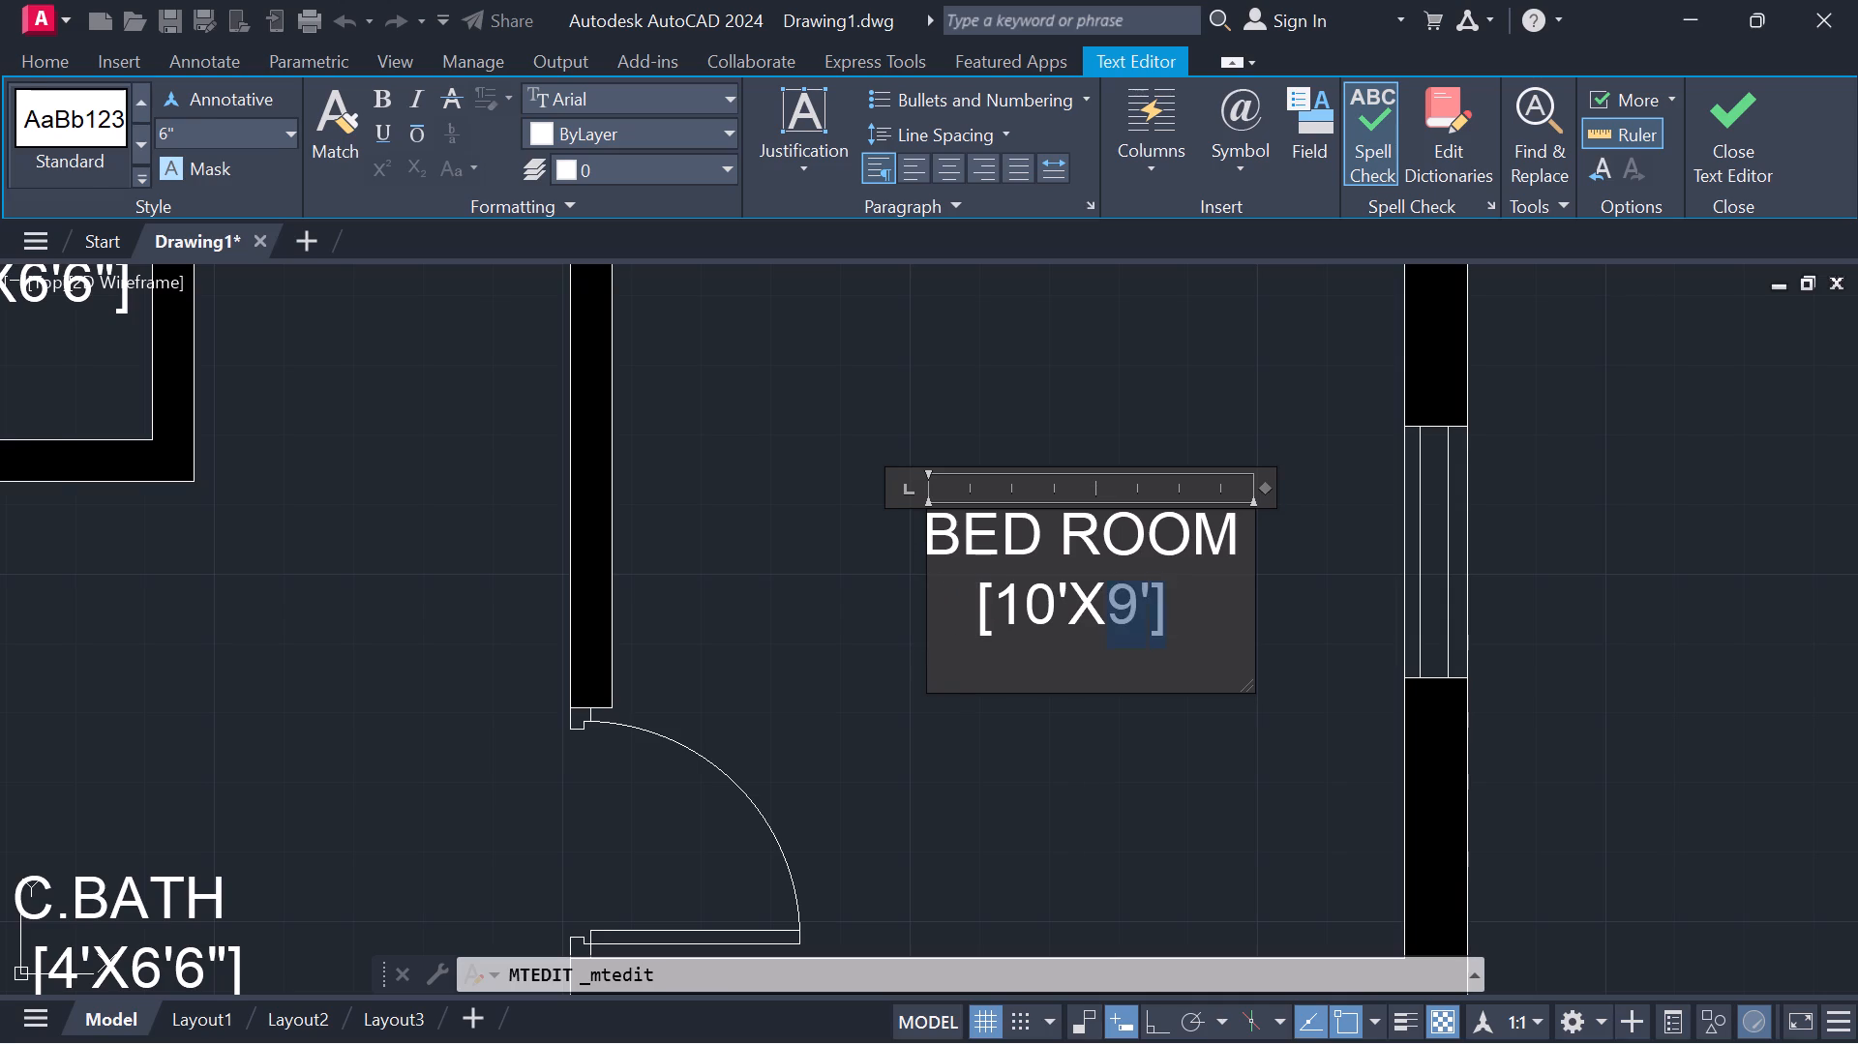
pyautogui.moveTo(1118, 608); pyautogui.dragTo(938, 522)
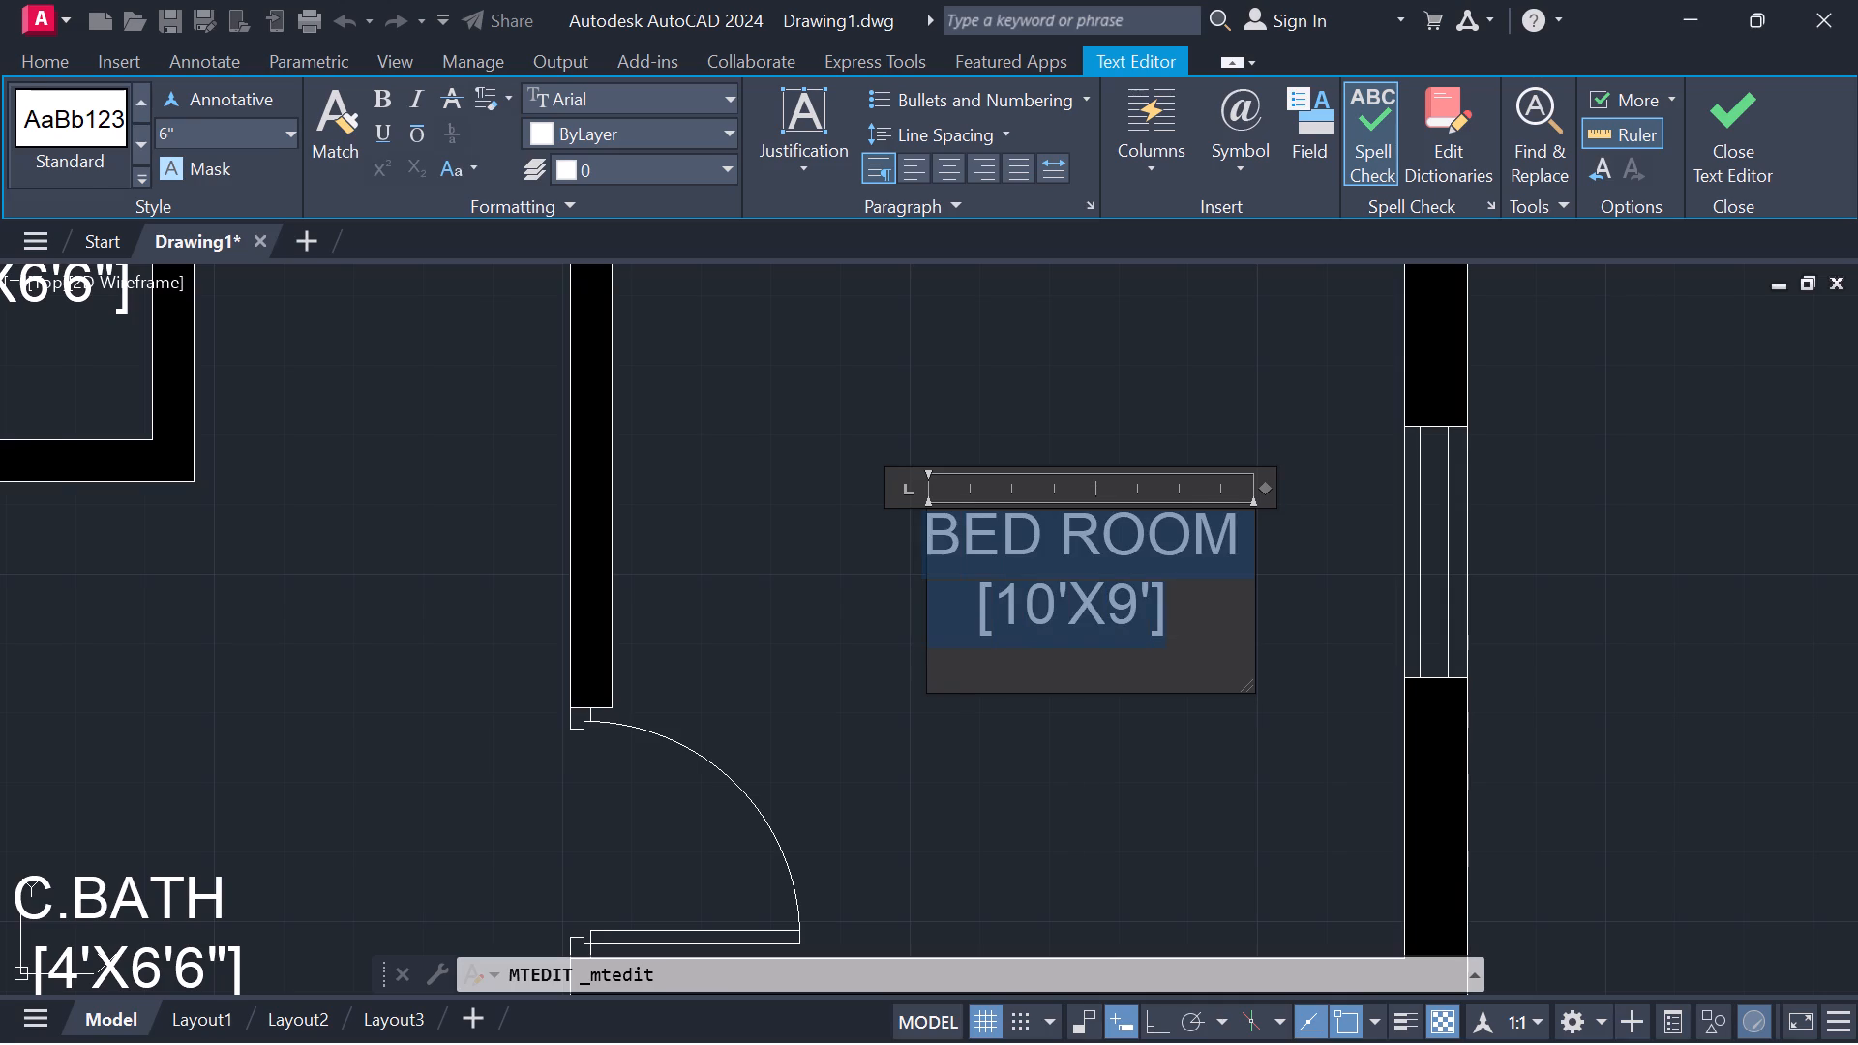
pyautogui.moveTo(938, 522); pyautogui.dragTo(928, 524)
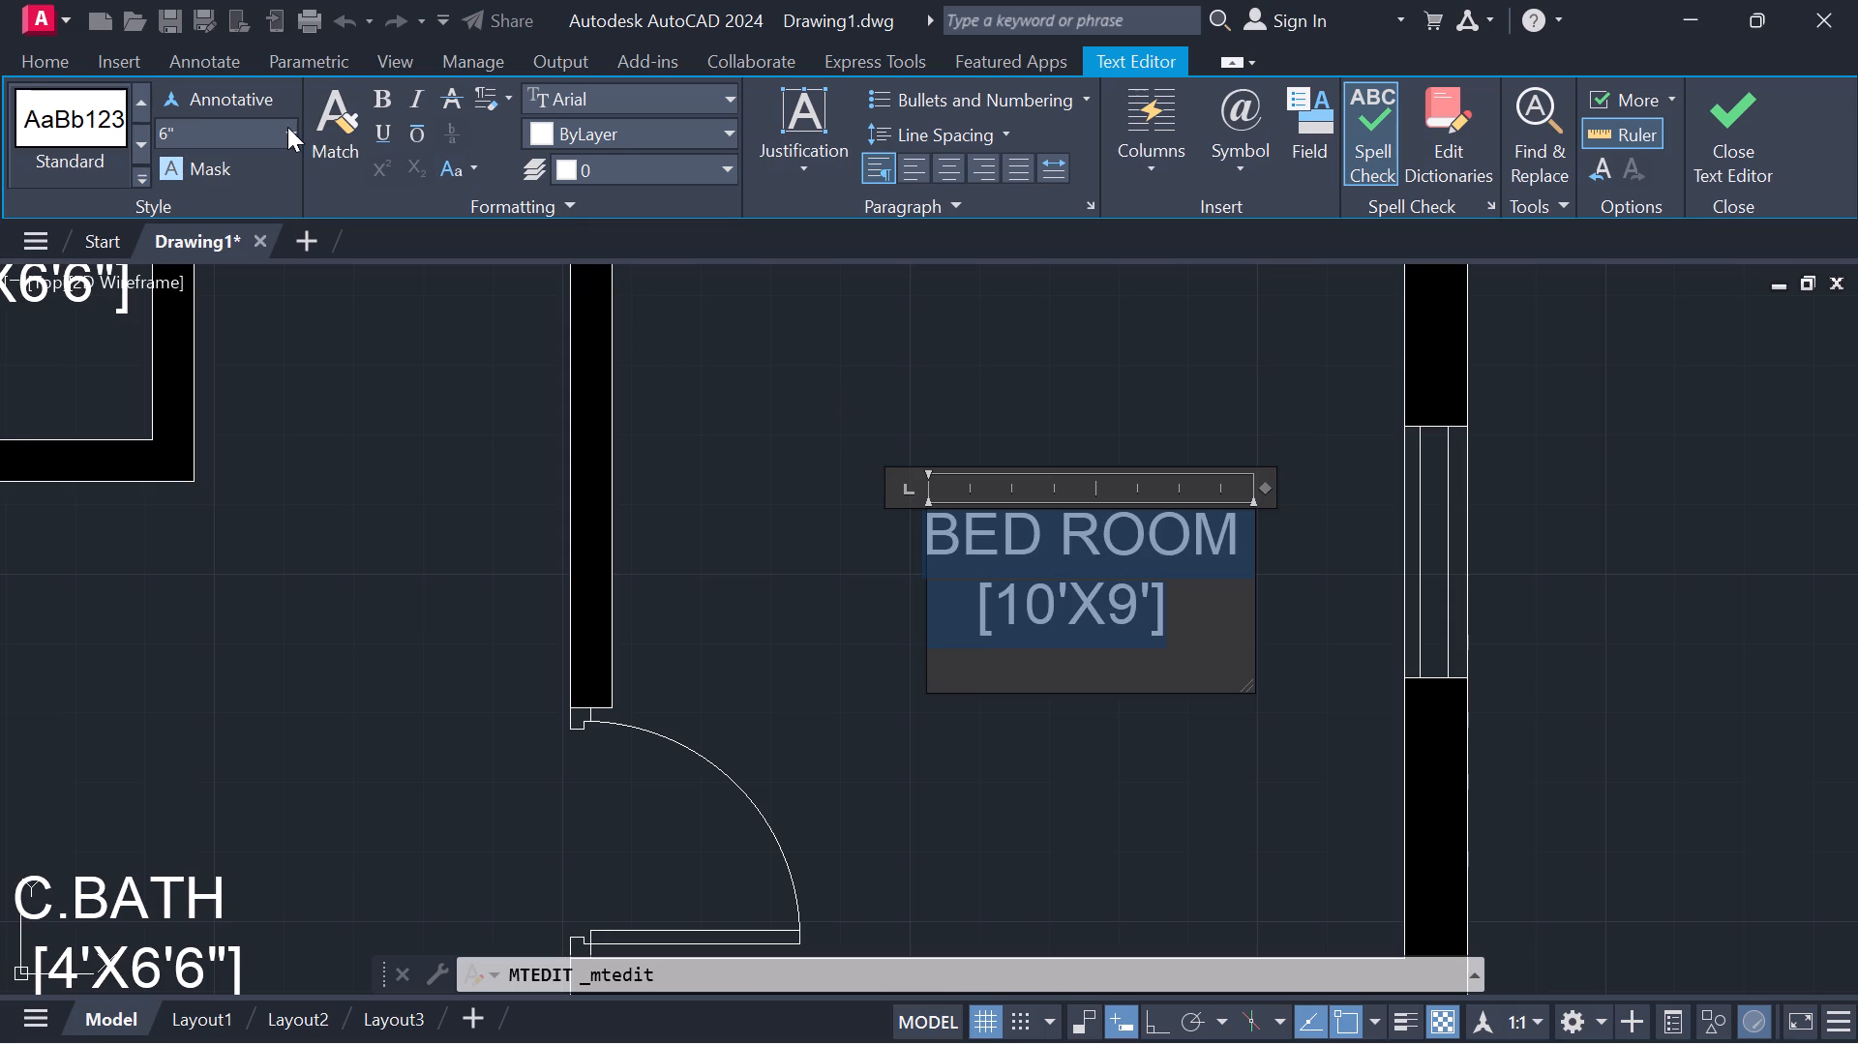
pyautogui.click(287, 127)
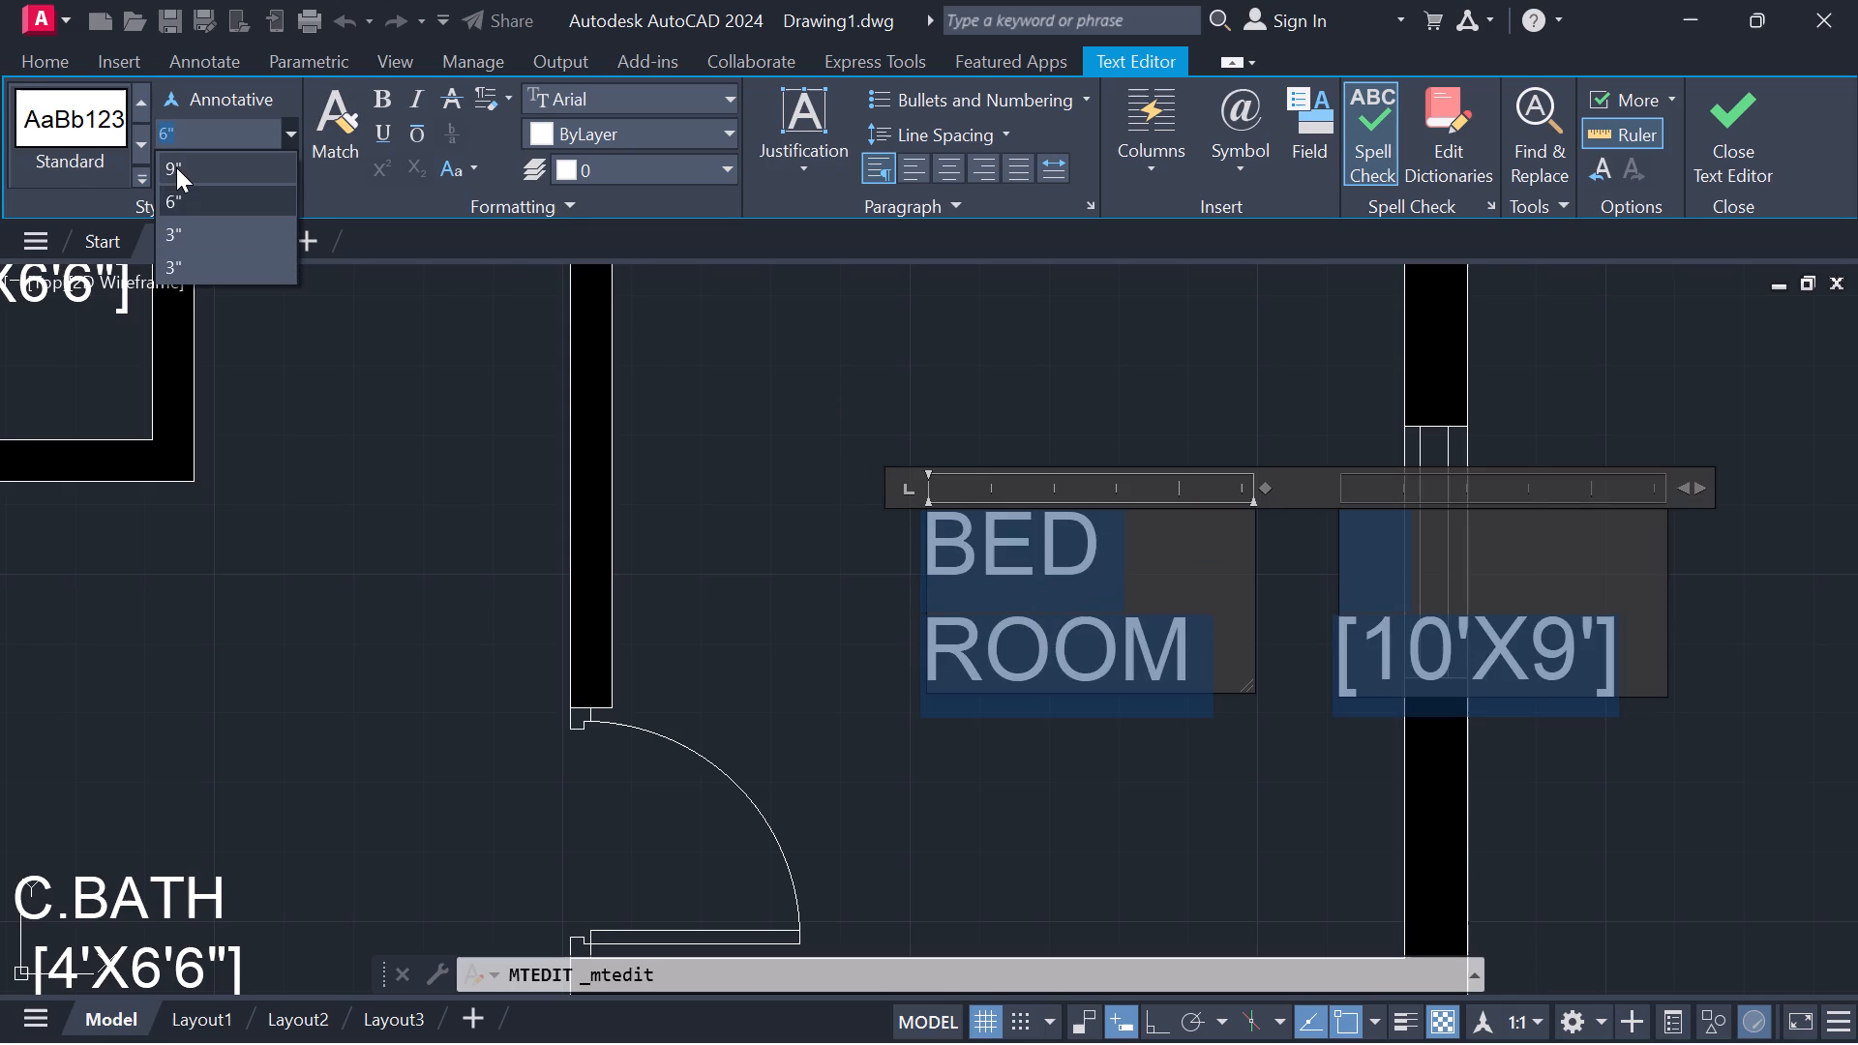
pyautogui.click(176, 167)
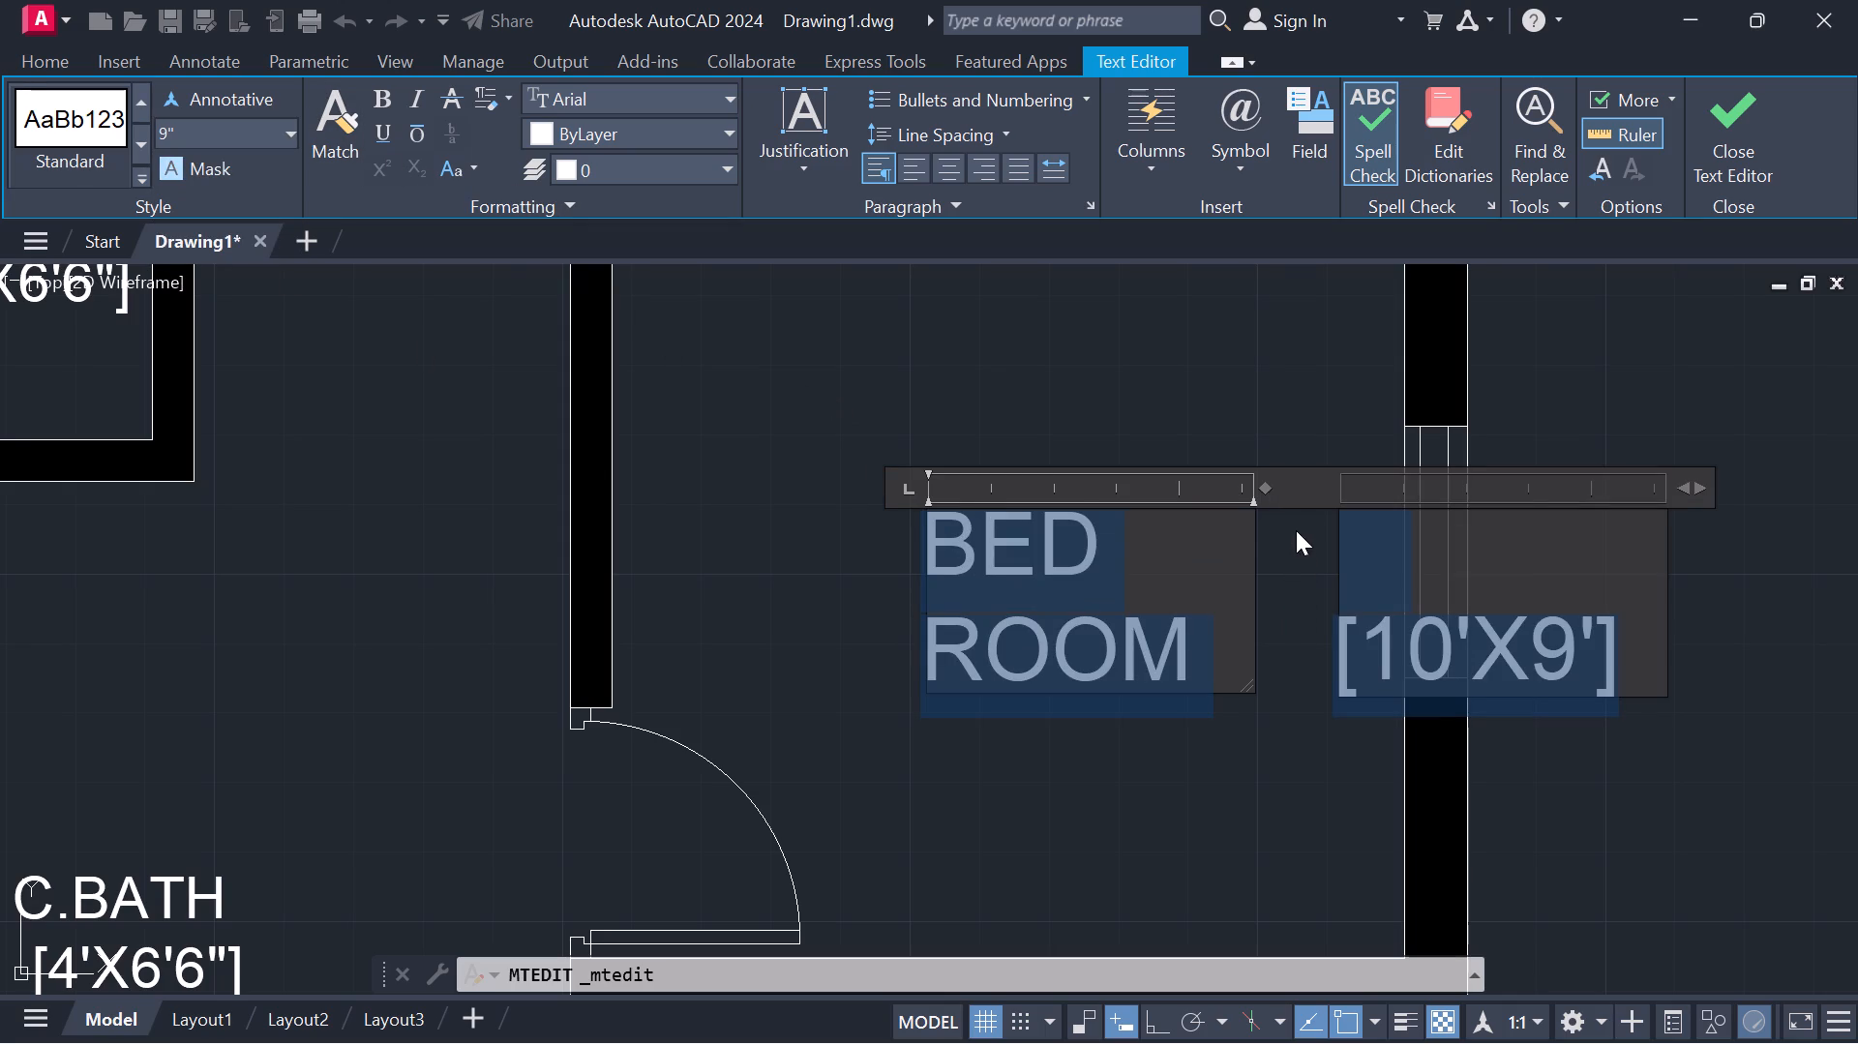
# Widen and deepen the BED ROOM label's frame so the name fits on one line with [10'X9'] beneath it, and finish editing.
pyautogui.moveTo(1259, 487); pyautogui.dragTo(1351, 499)
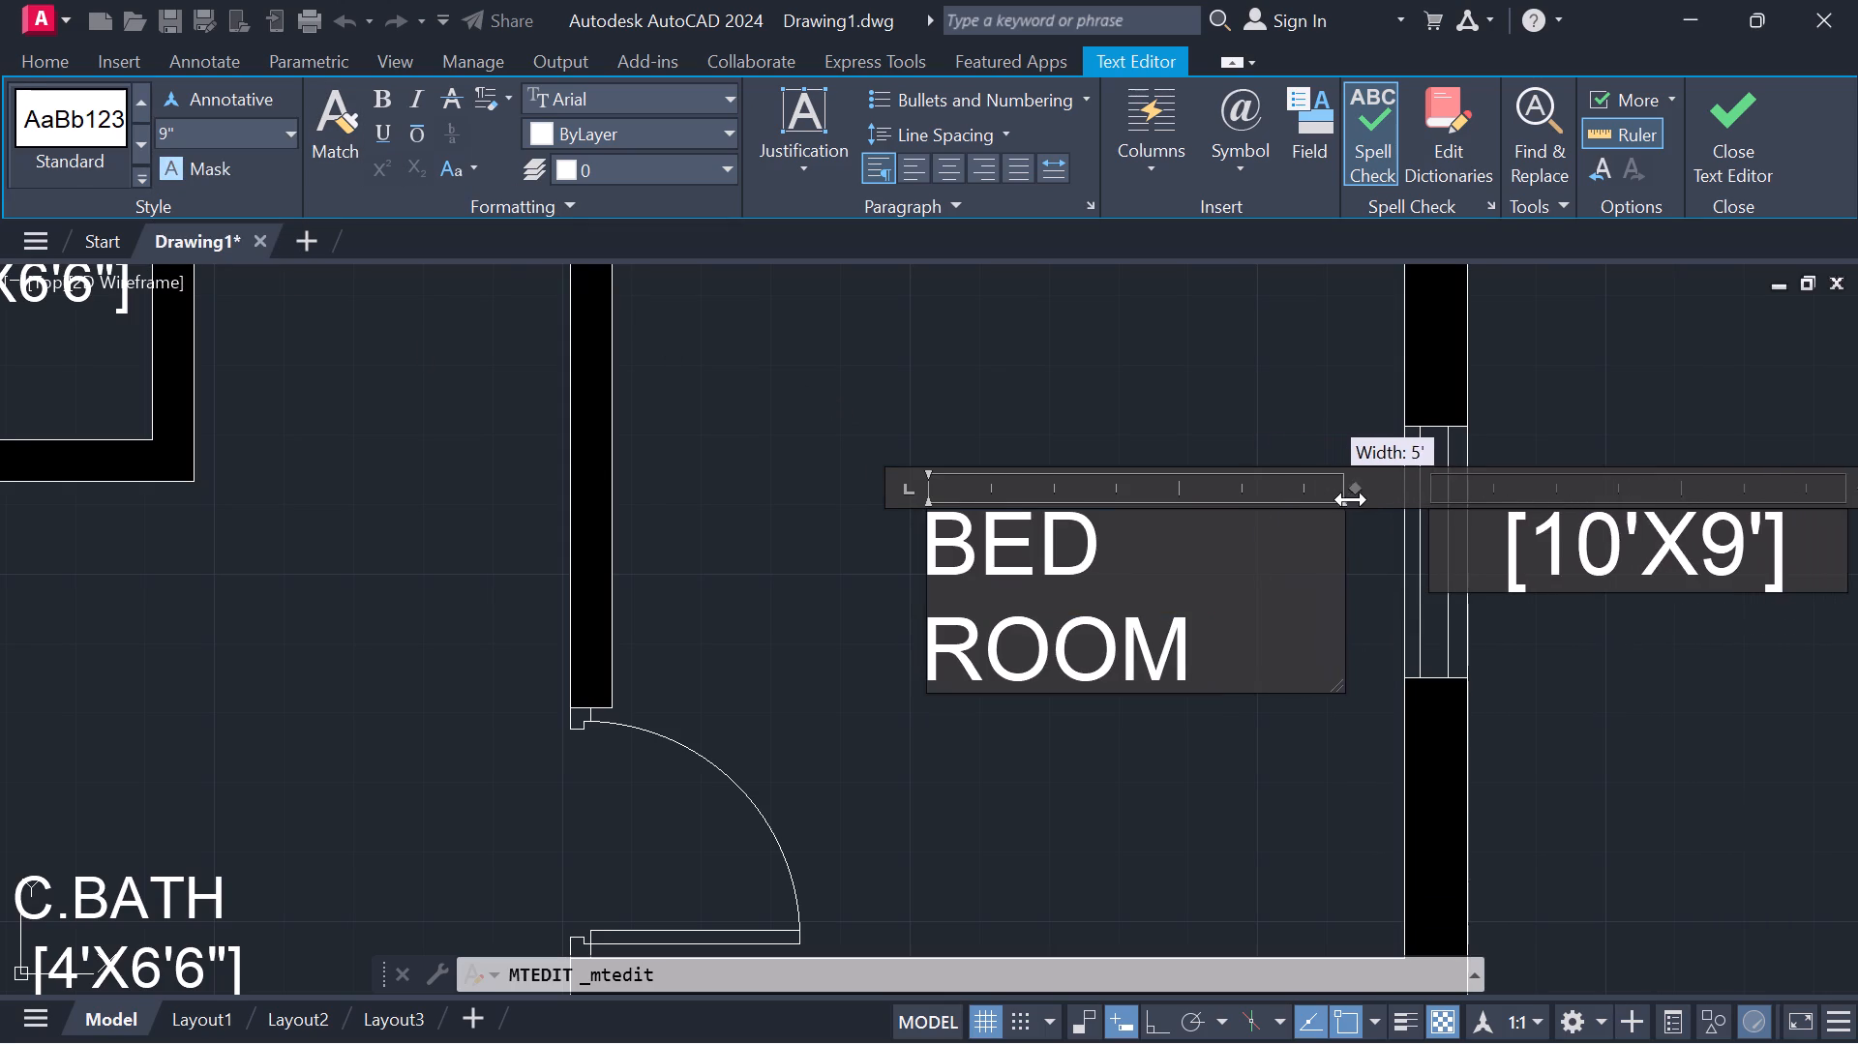
pyautogui.moveTo(1351, 499); pyautogui.dragTo(1577, 519)
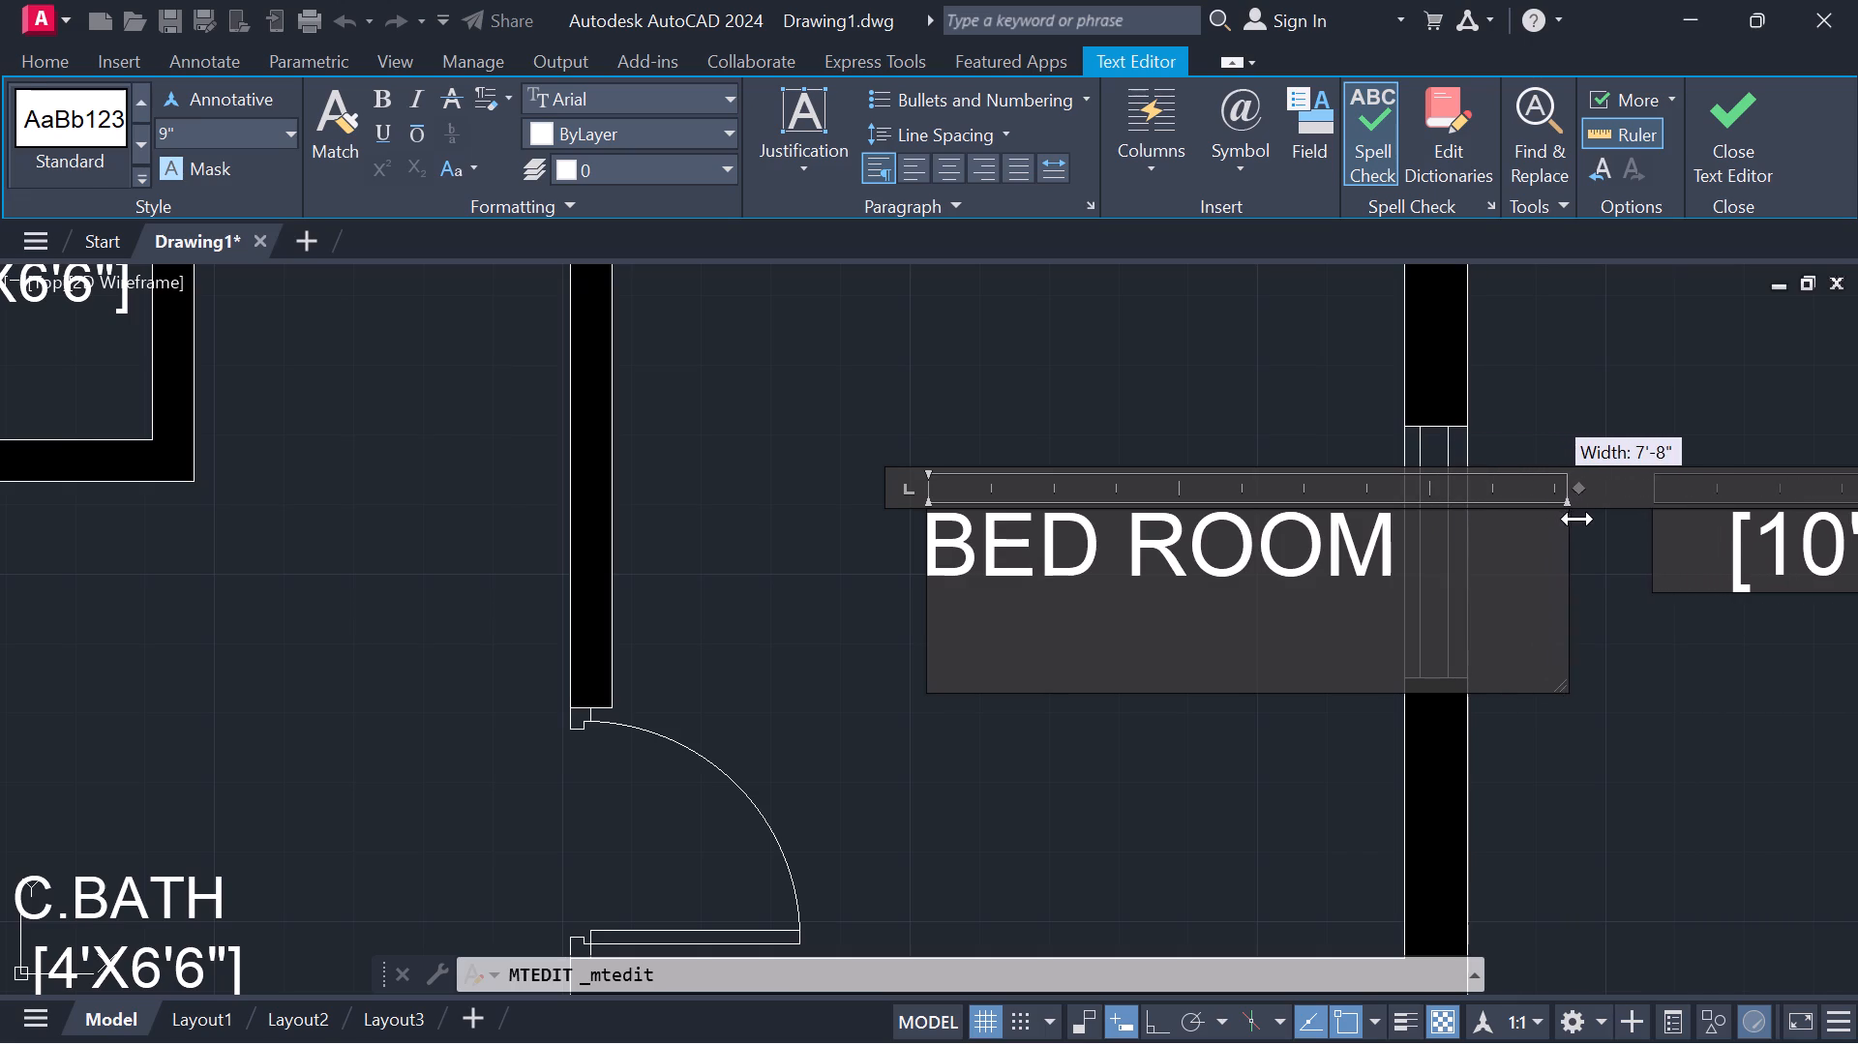
pyautogui.moveTo(1577, 519); pyautogui.dragTo(1452, 512)
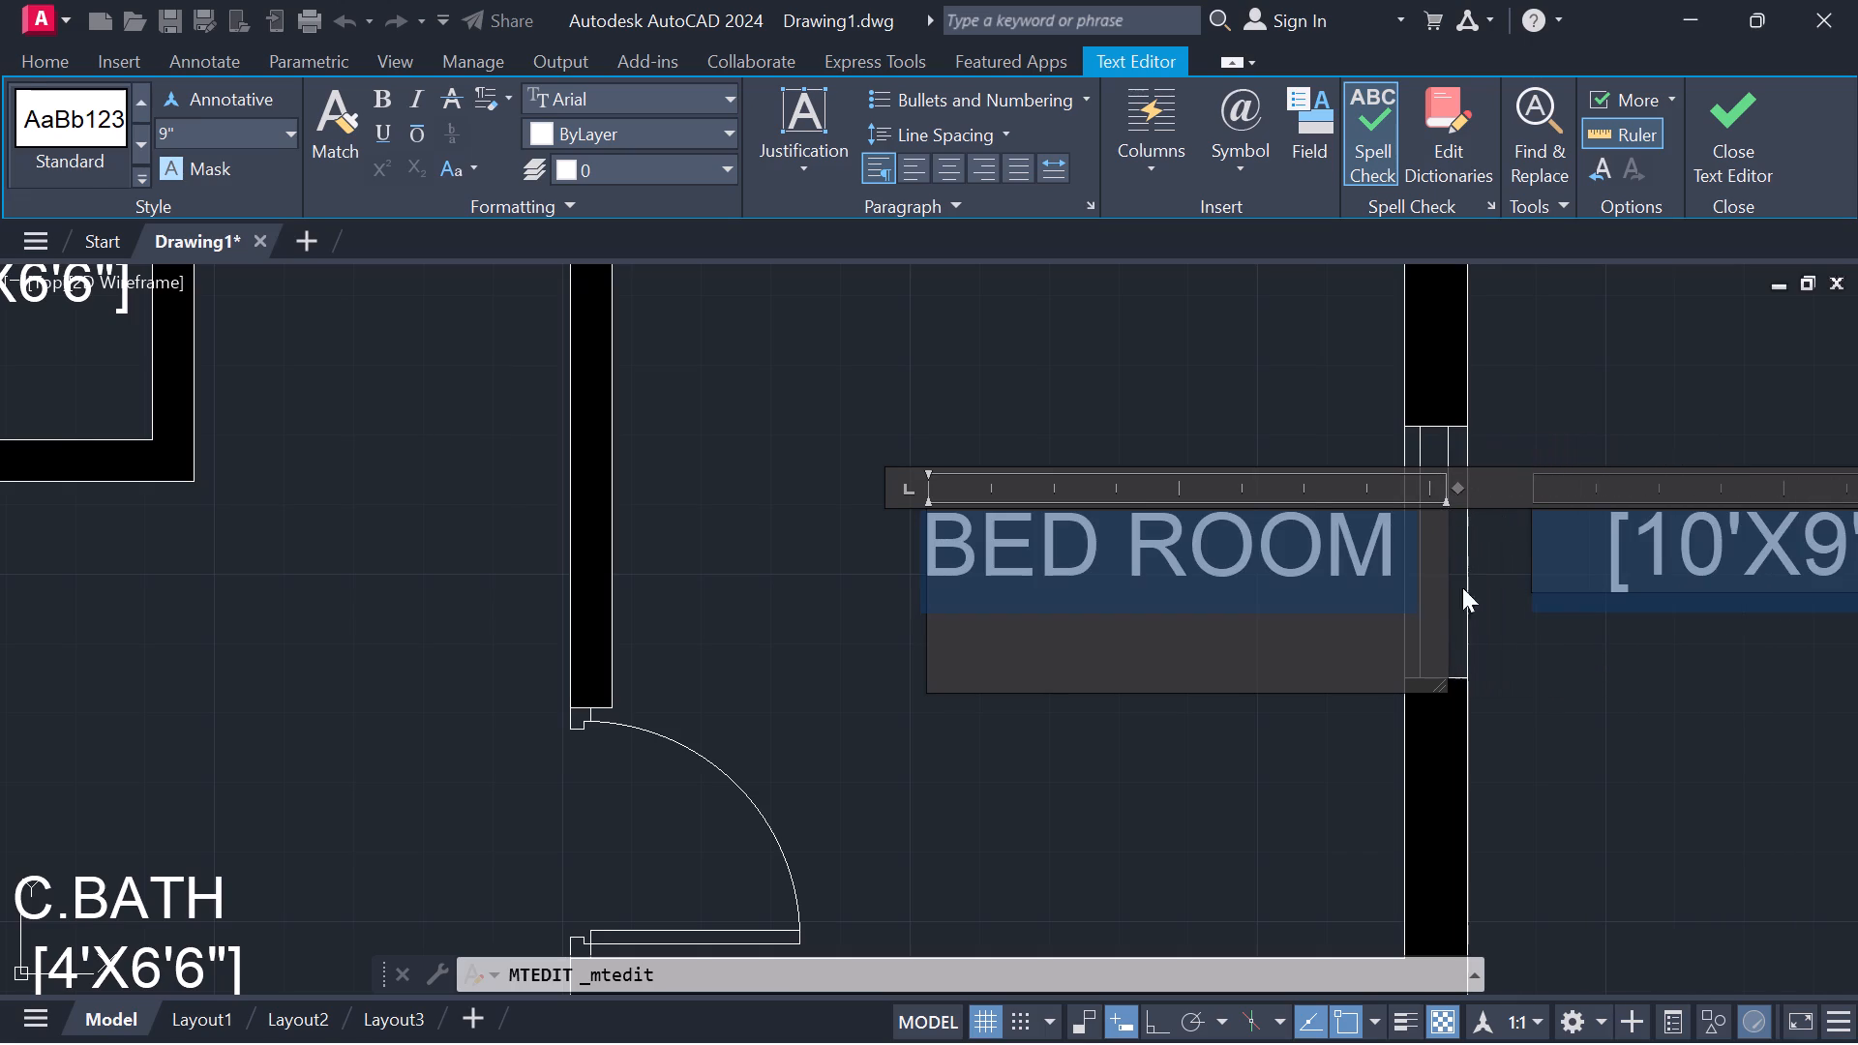
pyautogui.moveTo(1438, 680); pyautogui.dragTo(1430, 764)
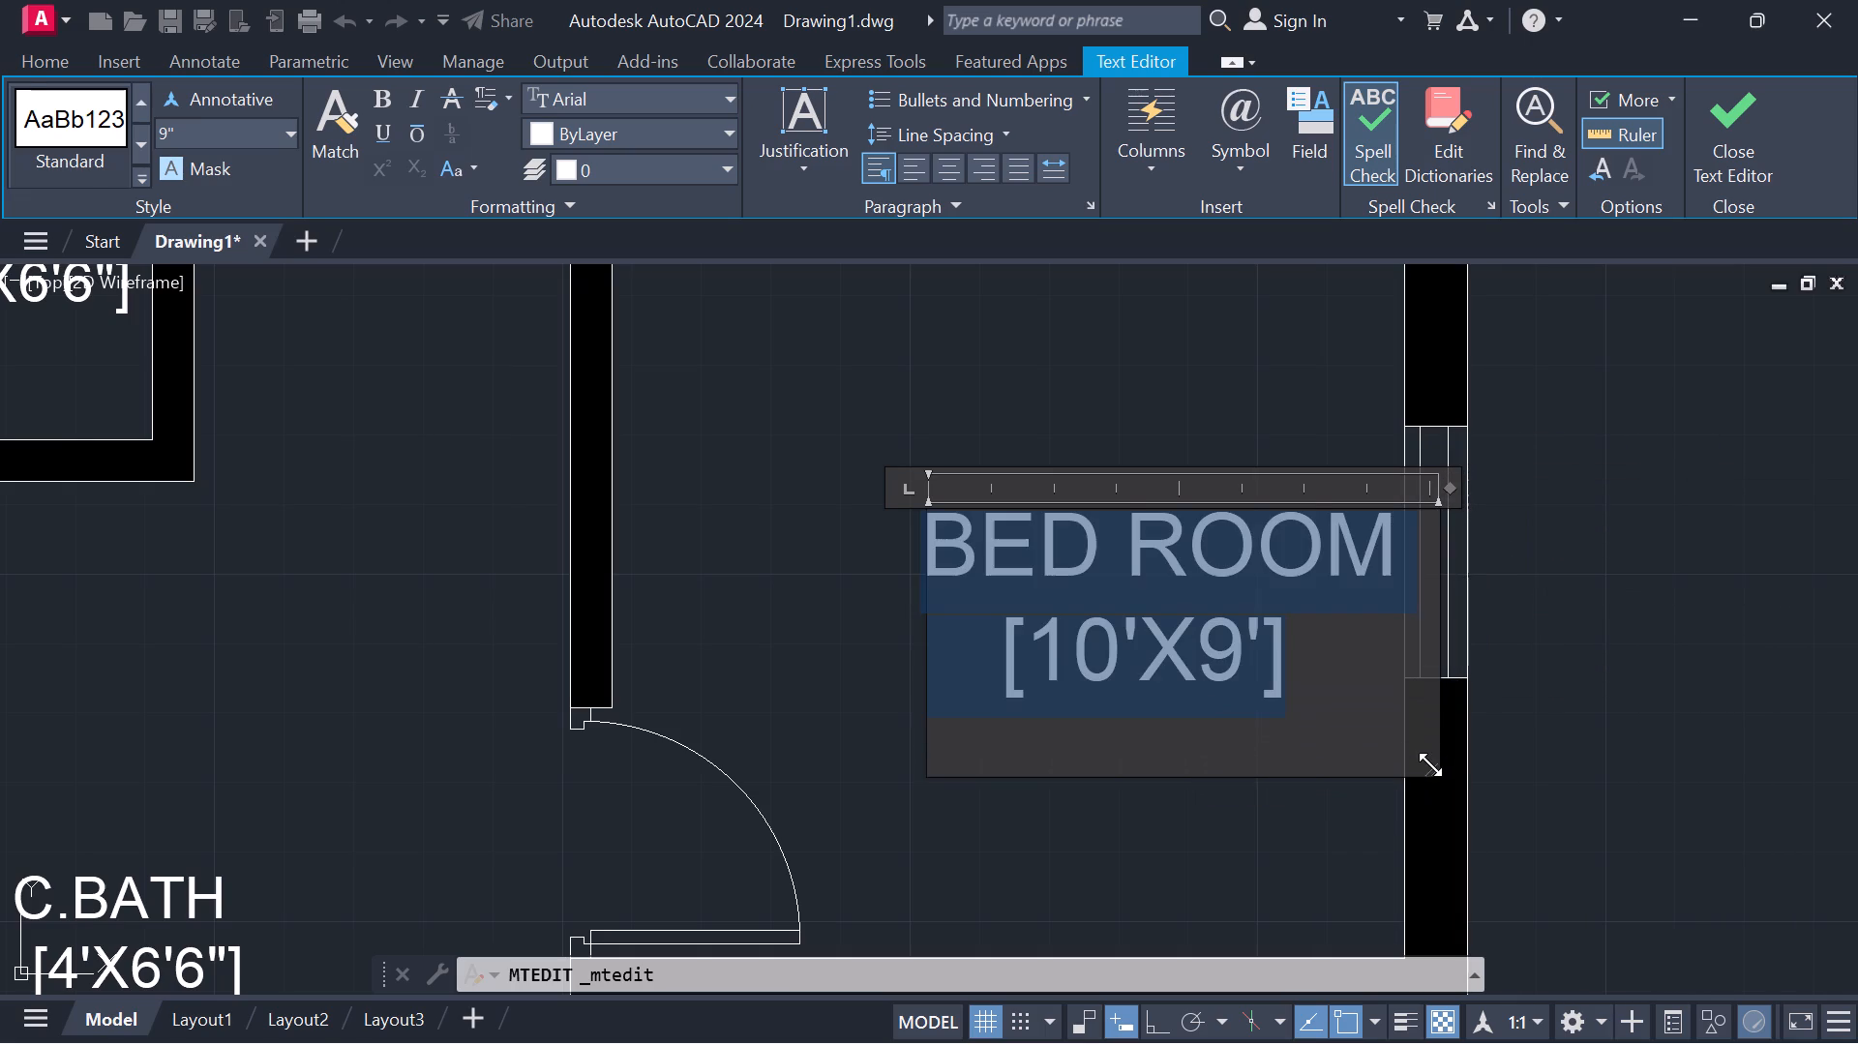
pyautogui.click(1753, 140)
# Move the BED ROOM label so it sits centred in its room, clear of the window and walls.
pyautogui.click(1180, 566)
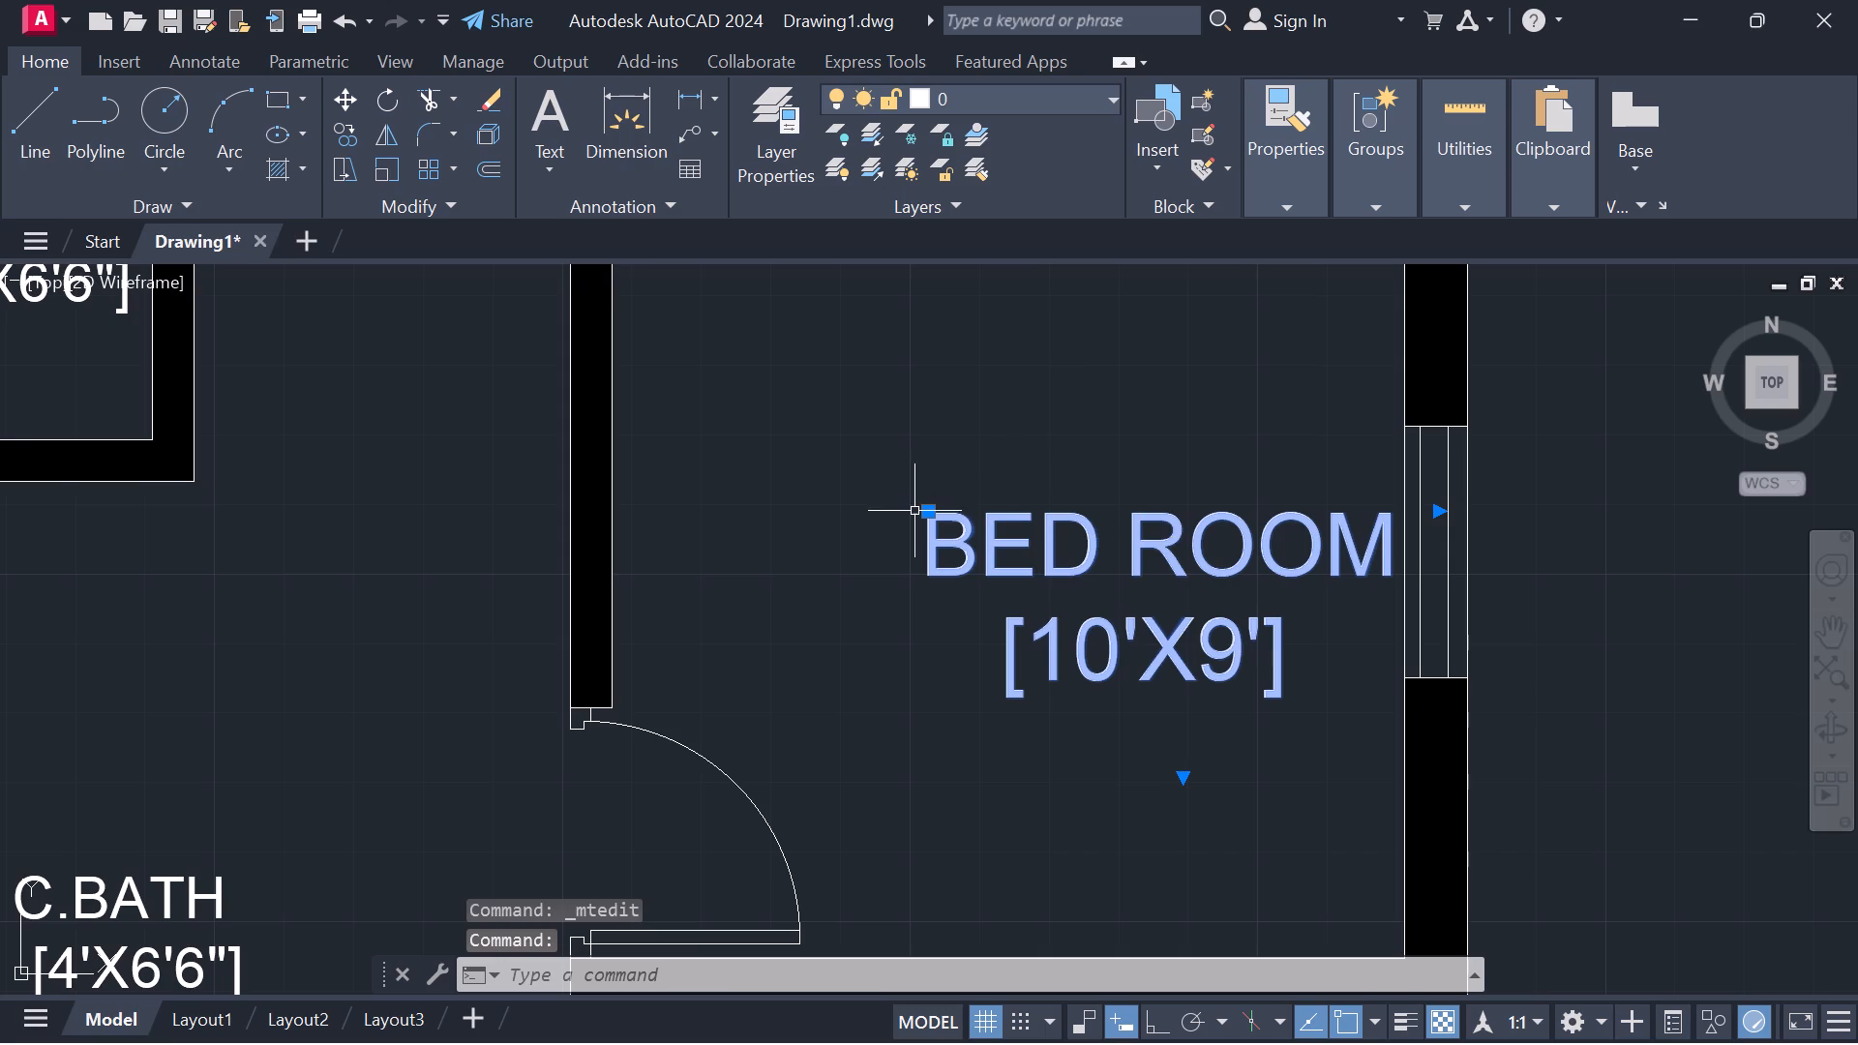
pyautogui.click(933, 514)
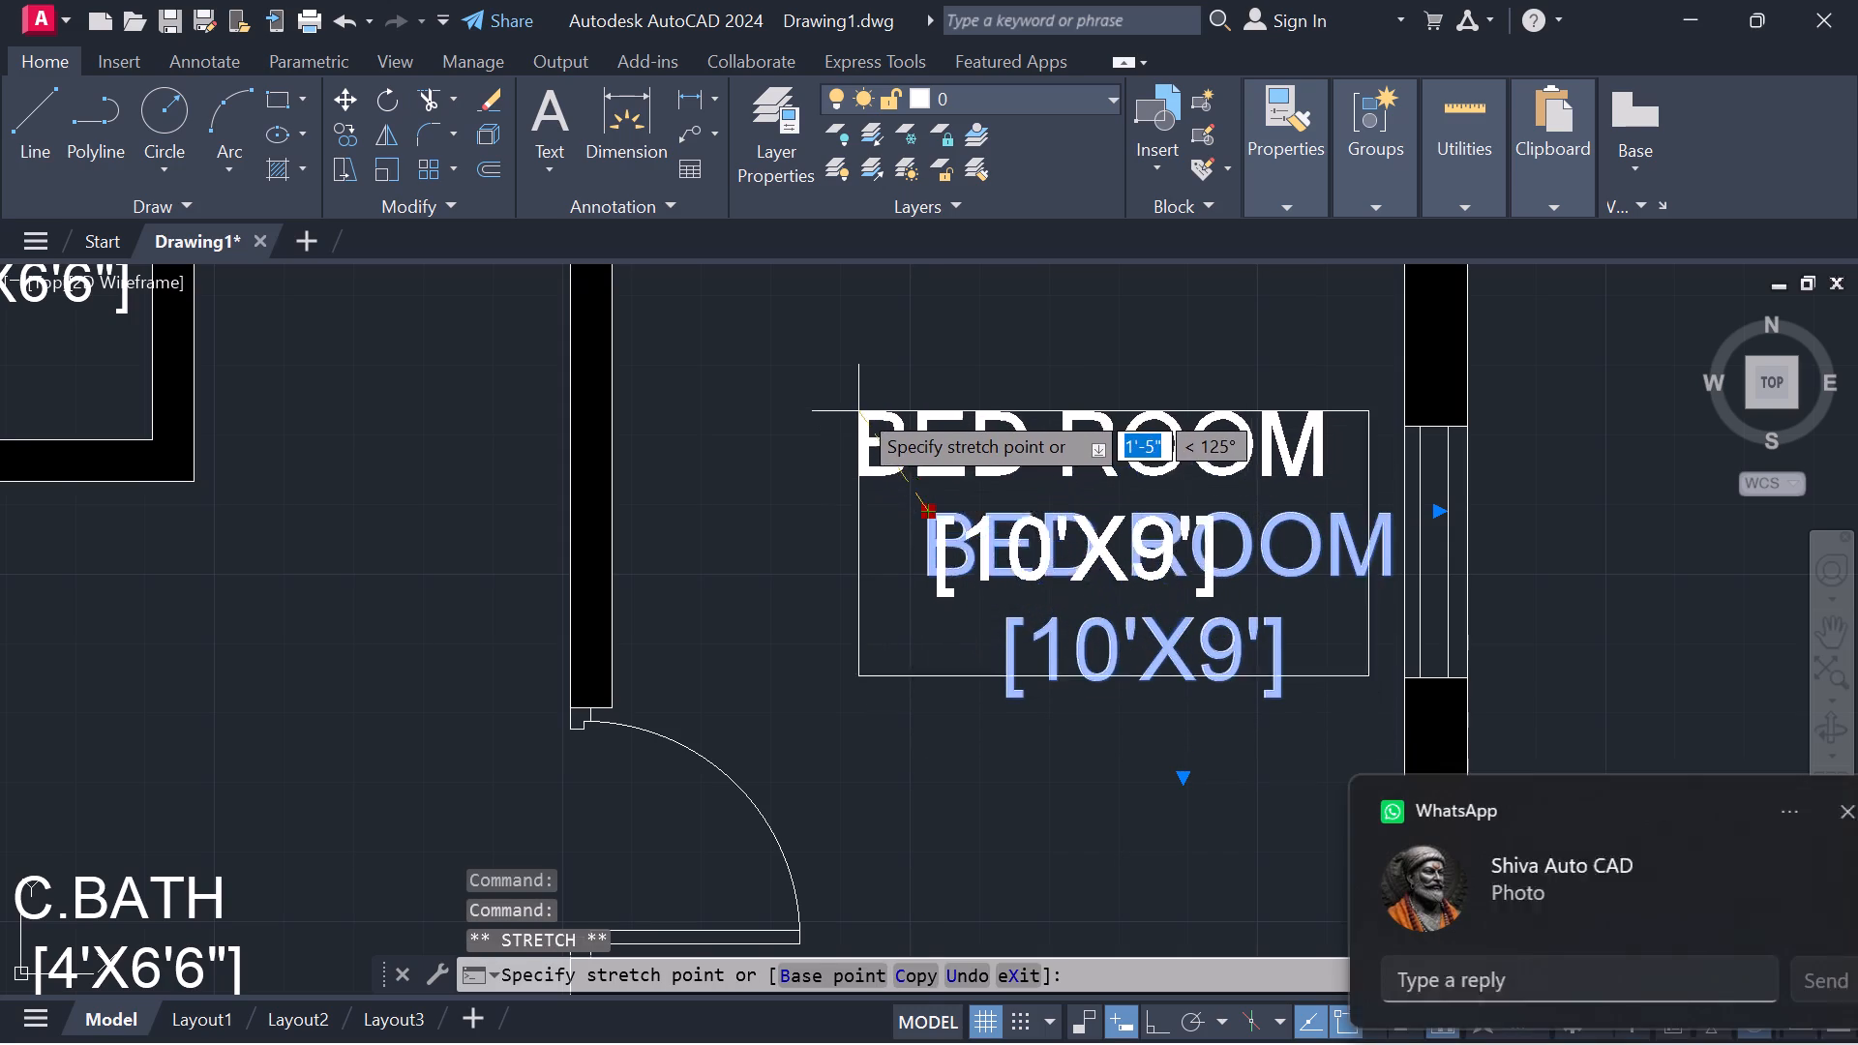
pyautogui.click(786, 339)
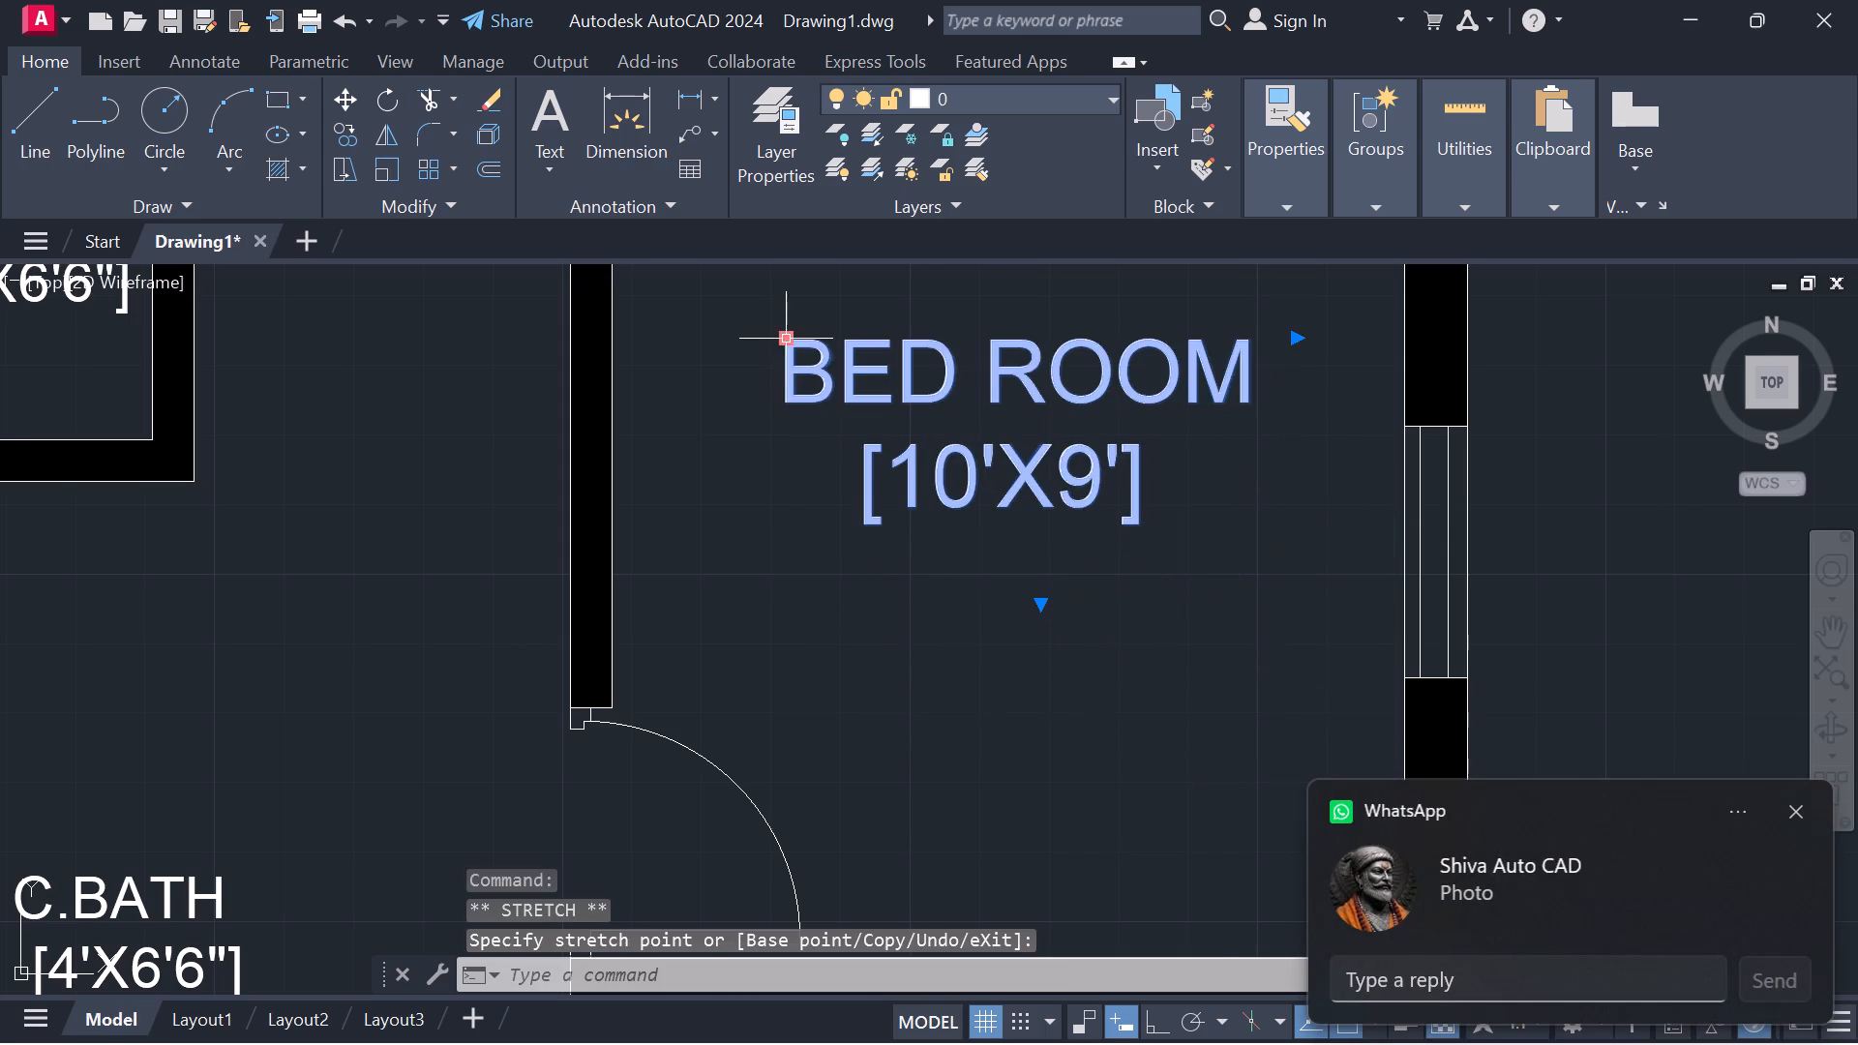
pyautogui.scroll(-2, 891, 434)
pyautogui.click(863, 400)
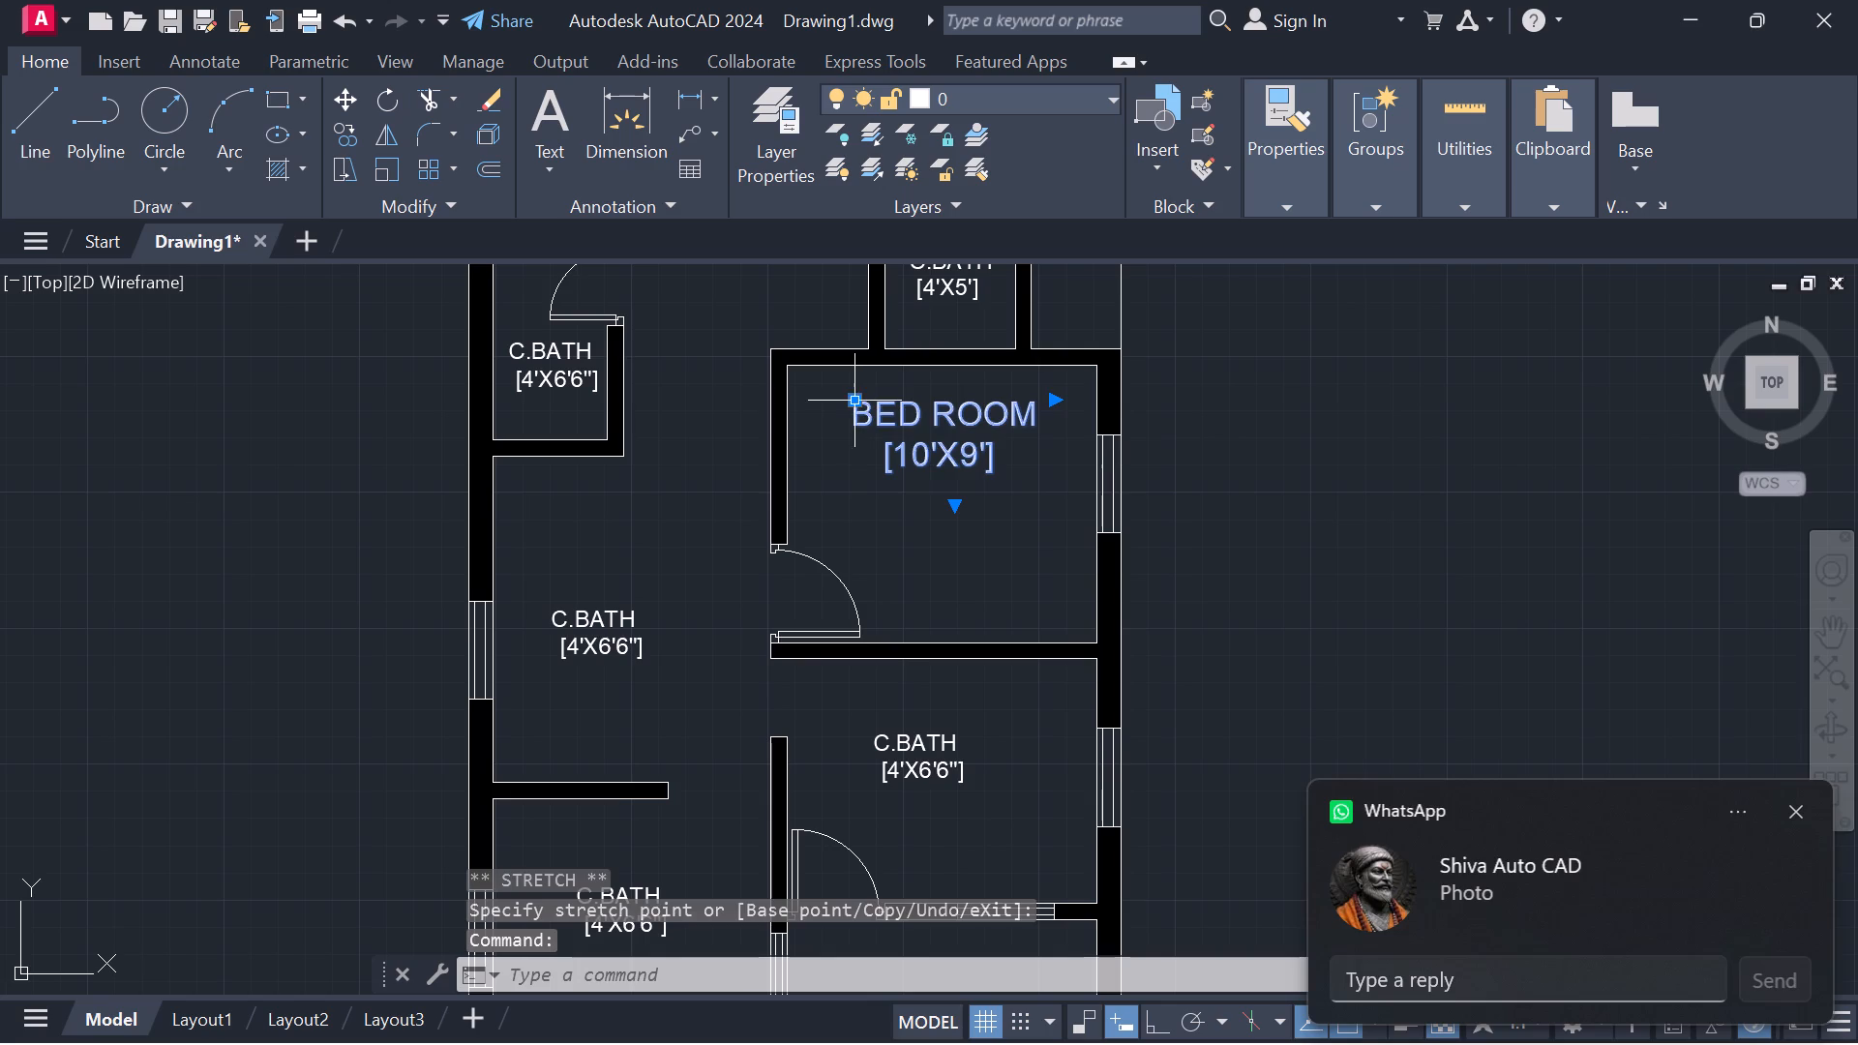
pyautogui.click(854, 403)
pyautogui.click(852, 436)
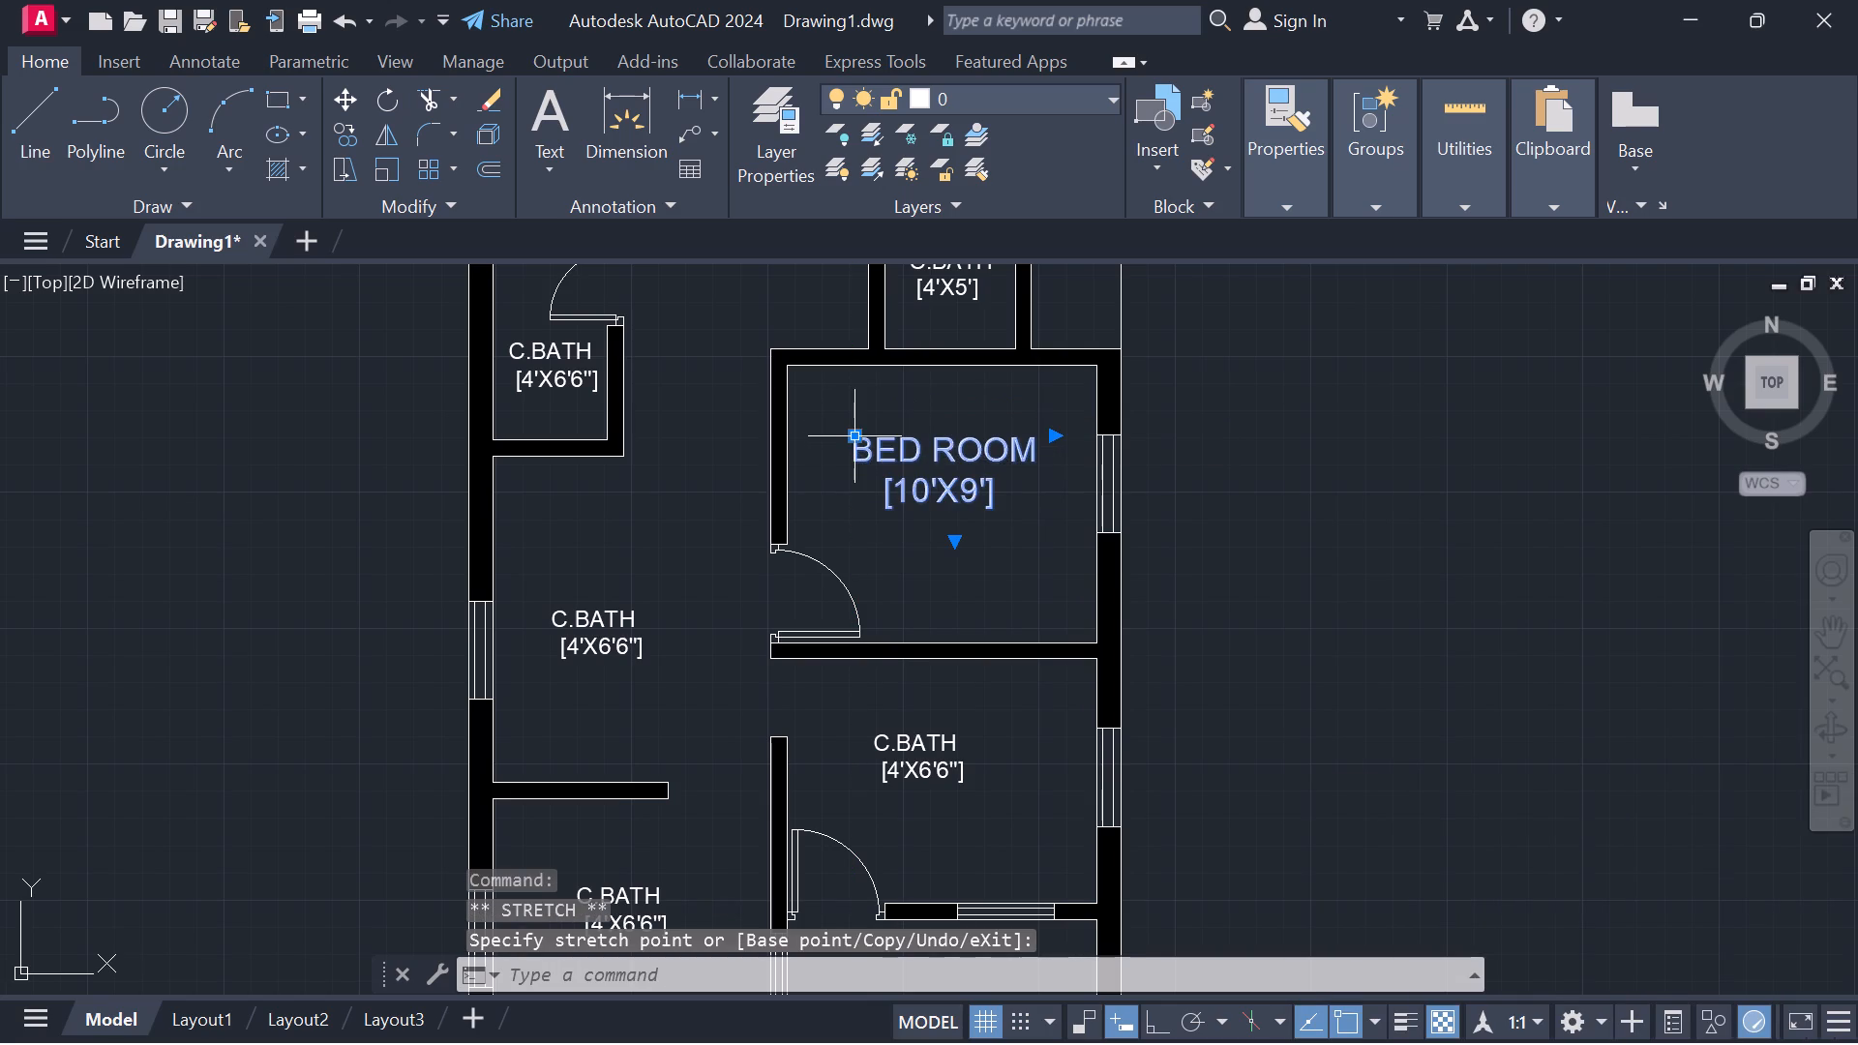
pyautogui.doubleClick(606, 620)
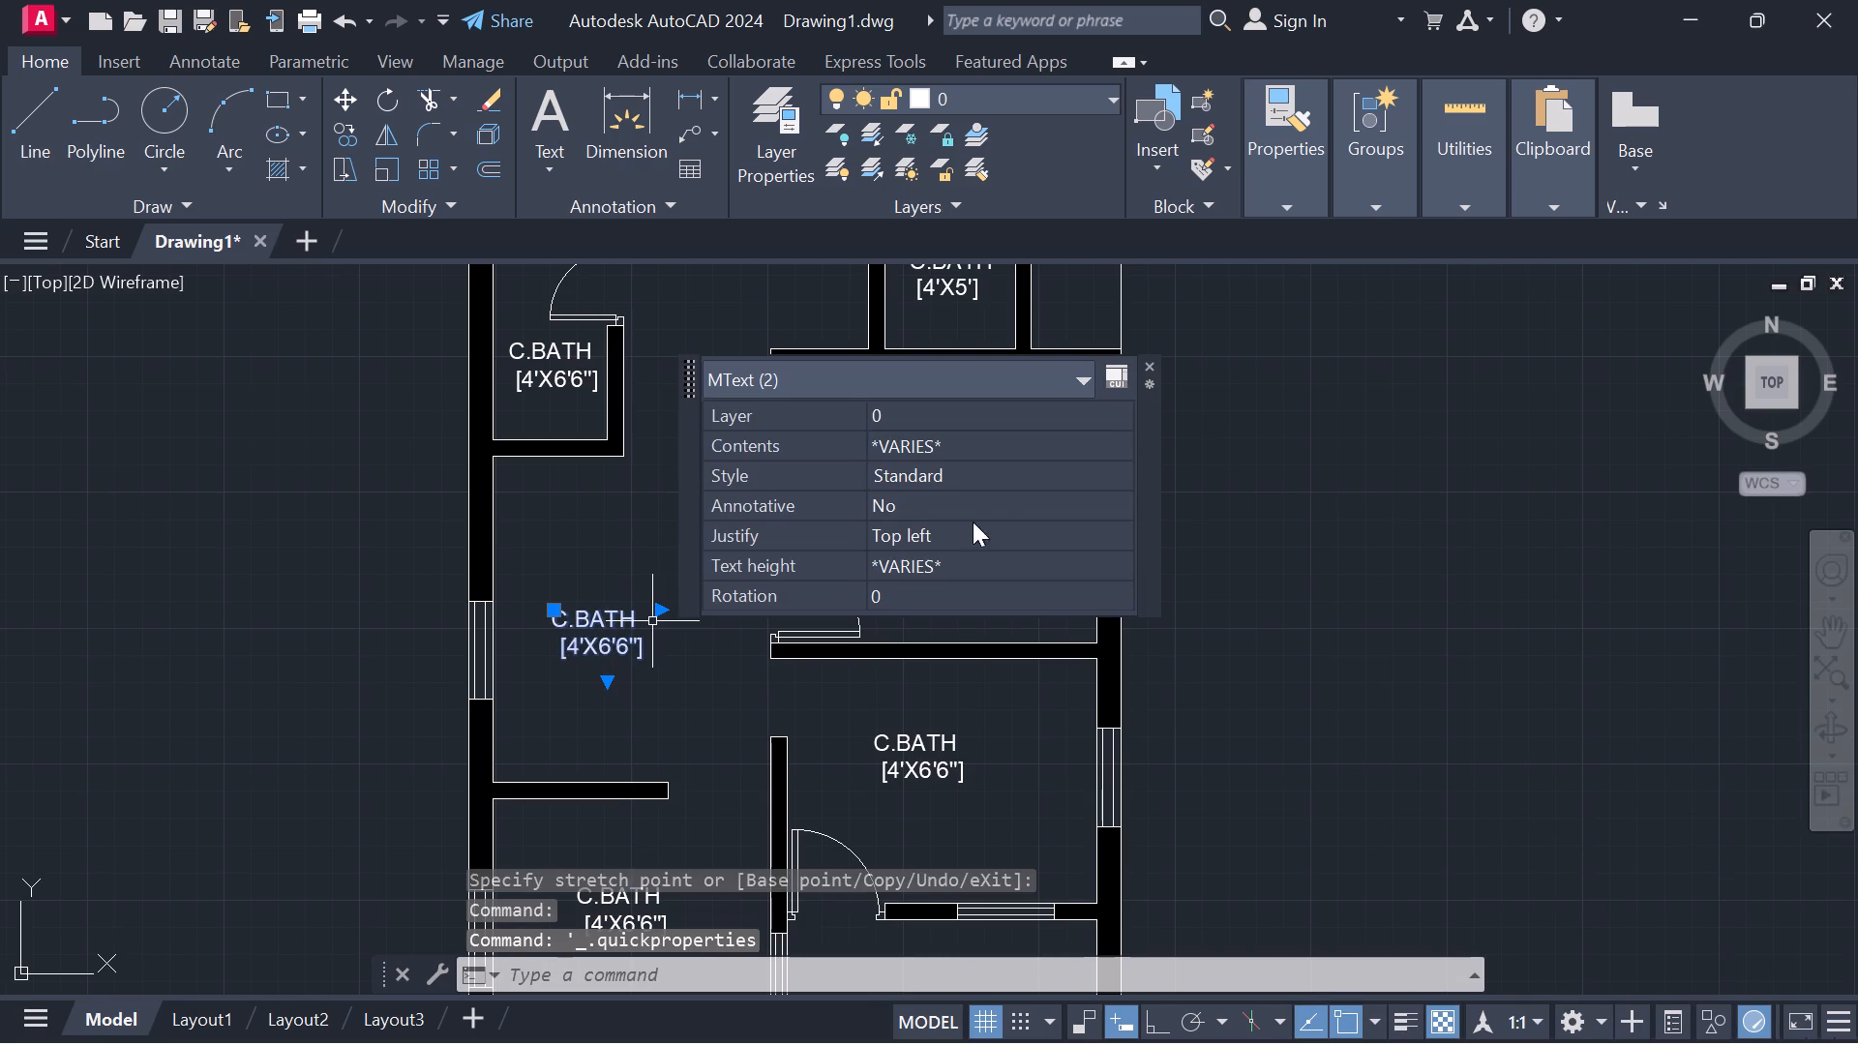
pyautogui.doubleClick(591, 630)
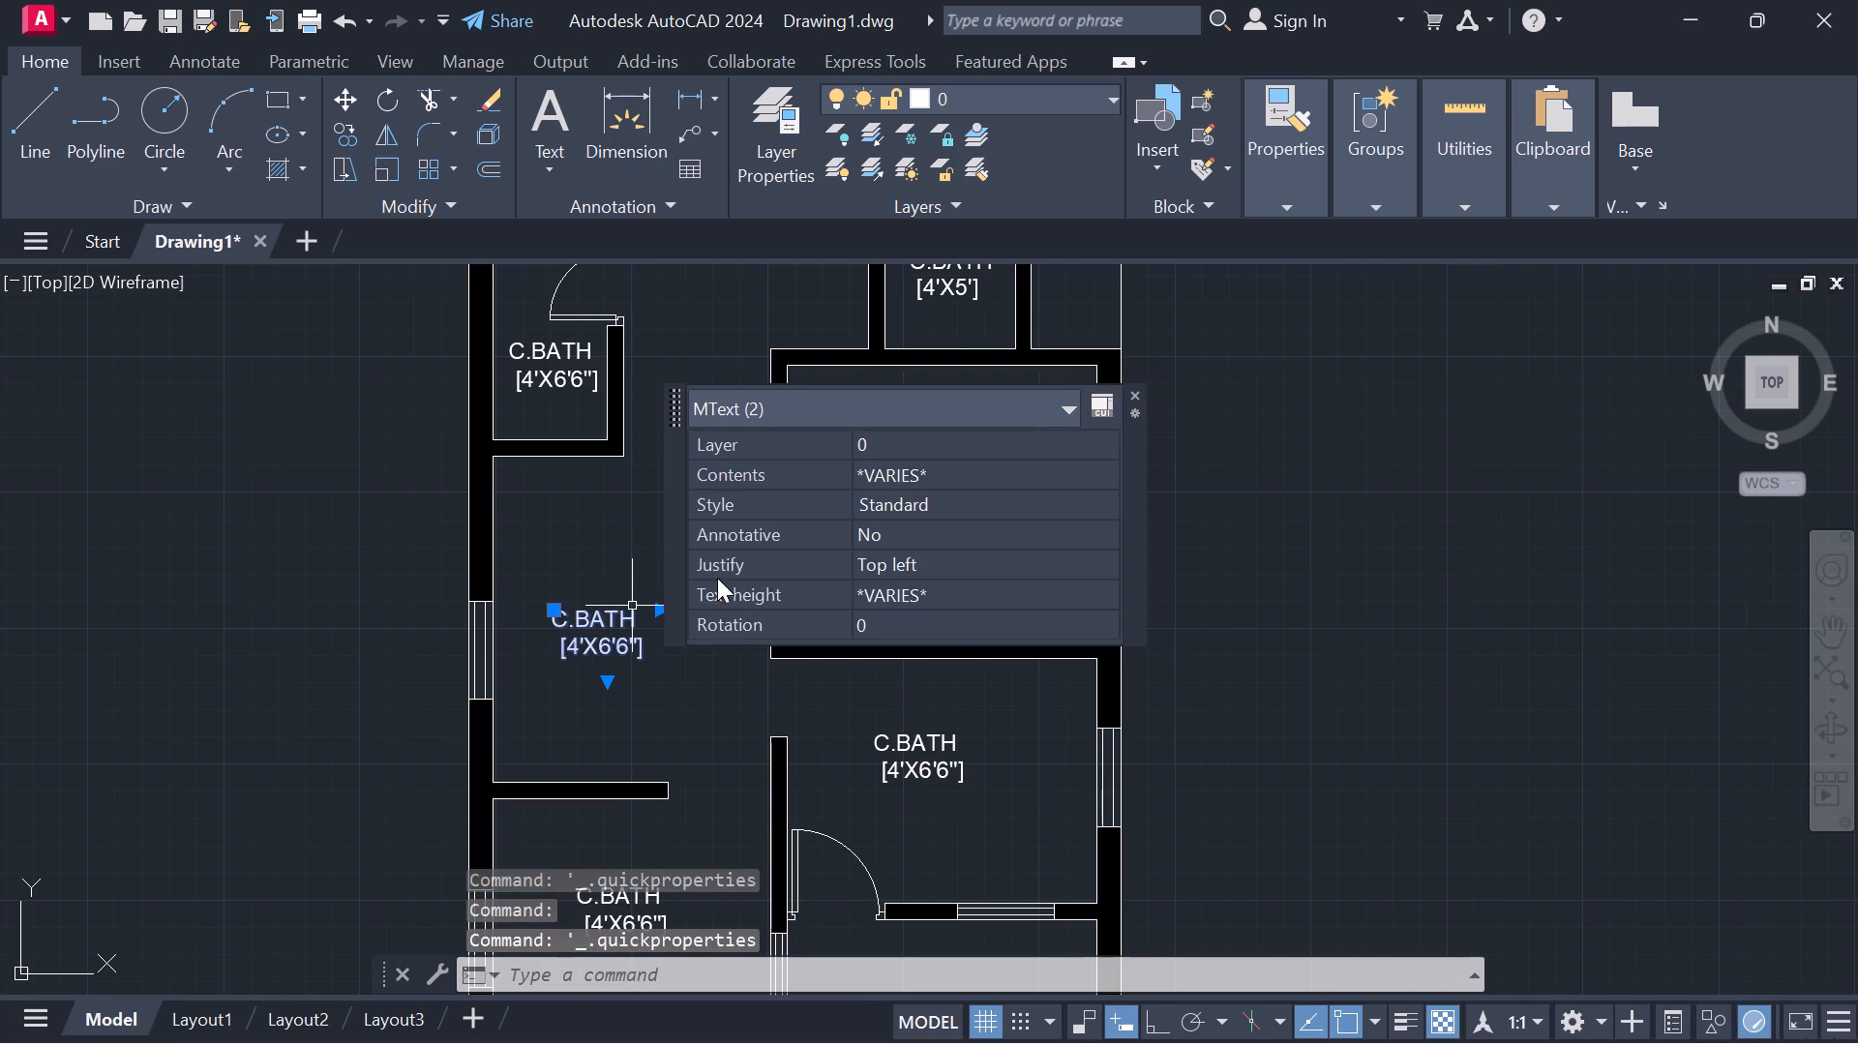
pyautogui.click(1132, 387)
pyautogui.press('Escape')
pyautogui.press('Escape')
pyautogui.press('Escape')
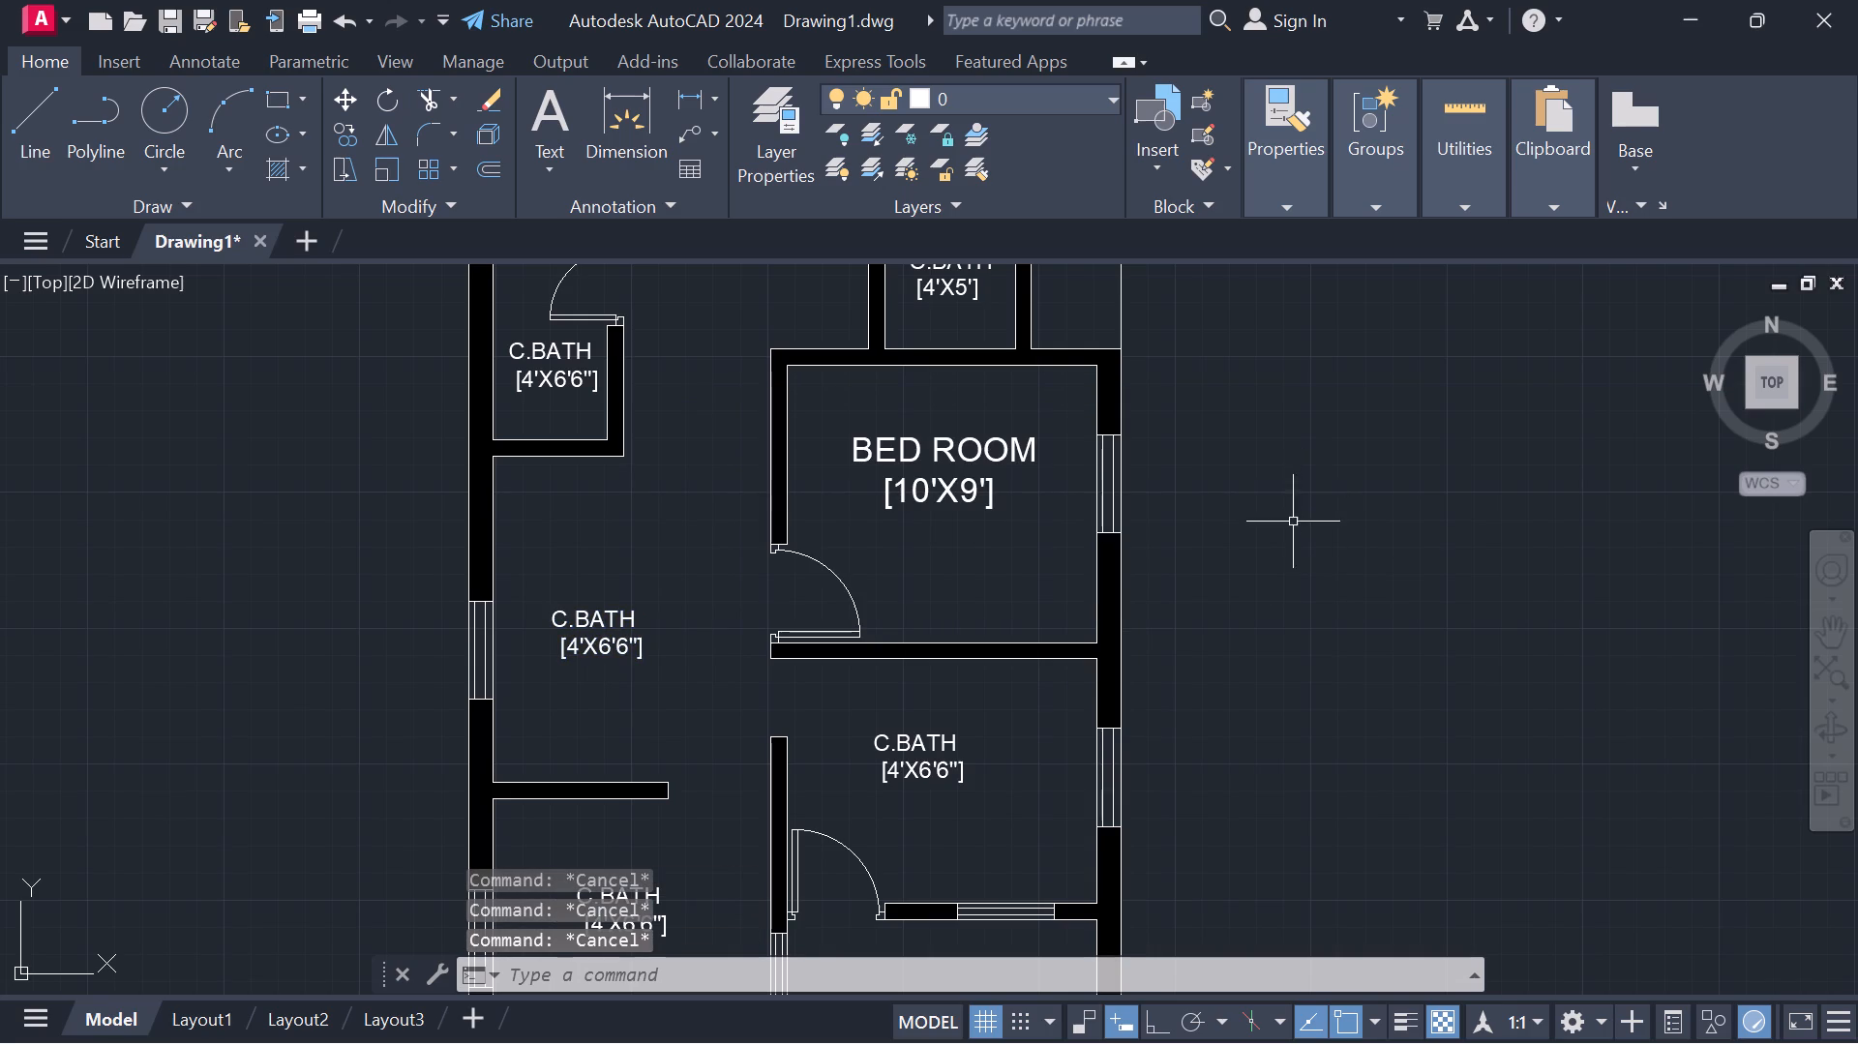
# Delete all the text in the C.BATH [4'X6'6"] label of the room directly west of the BED ROOM.
pyautogui.doubleClick(602, 615)
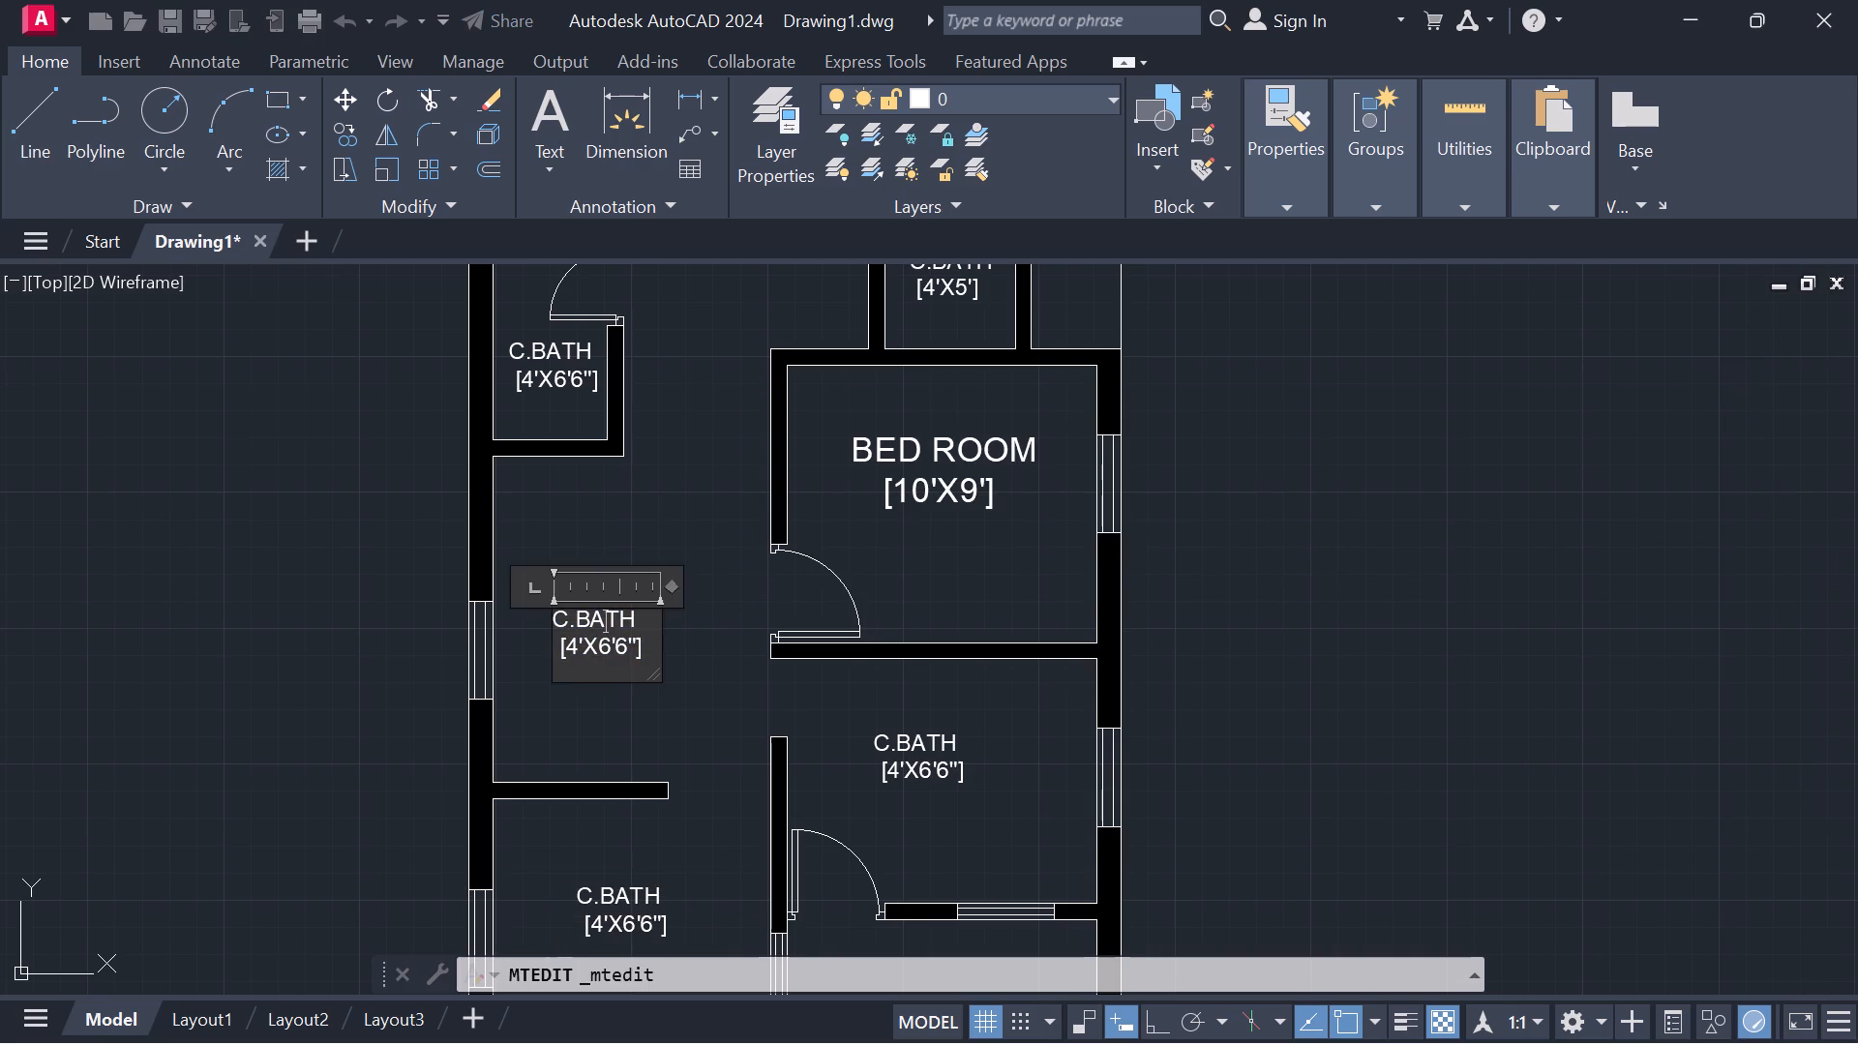
pyautogui.click(642, 644)
pyautogui.press('BackSpace')
pyautogui.press('BackSpace')
pyautogui.press('BackSpace')
pyautogui.press('BackSpace')
pyautogui.press('BackSpace')
pyautogui.press('BackSpace')
pyautogui.press('BackSpace')
pyautogui.press('BackSpace')
pyautogui.press('BackSpace')
pyautogui.press('BackSpace')
pyautogui.press('BackSpace')
pyautogui.press('BackSpace')
pyautogui.press('BackSpace')
pyautogui.press('BackSpace')
pyautogui.press('BackSpace')
pyautogui.press('BackSpace')
pyautogui.press('BackSpace')
pyautogui.press('BackSpace')
pyautogui.press('BackSpace')
pyautogui.press('BackSpace')
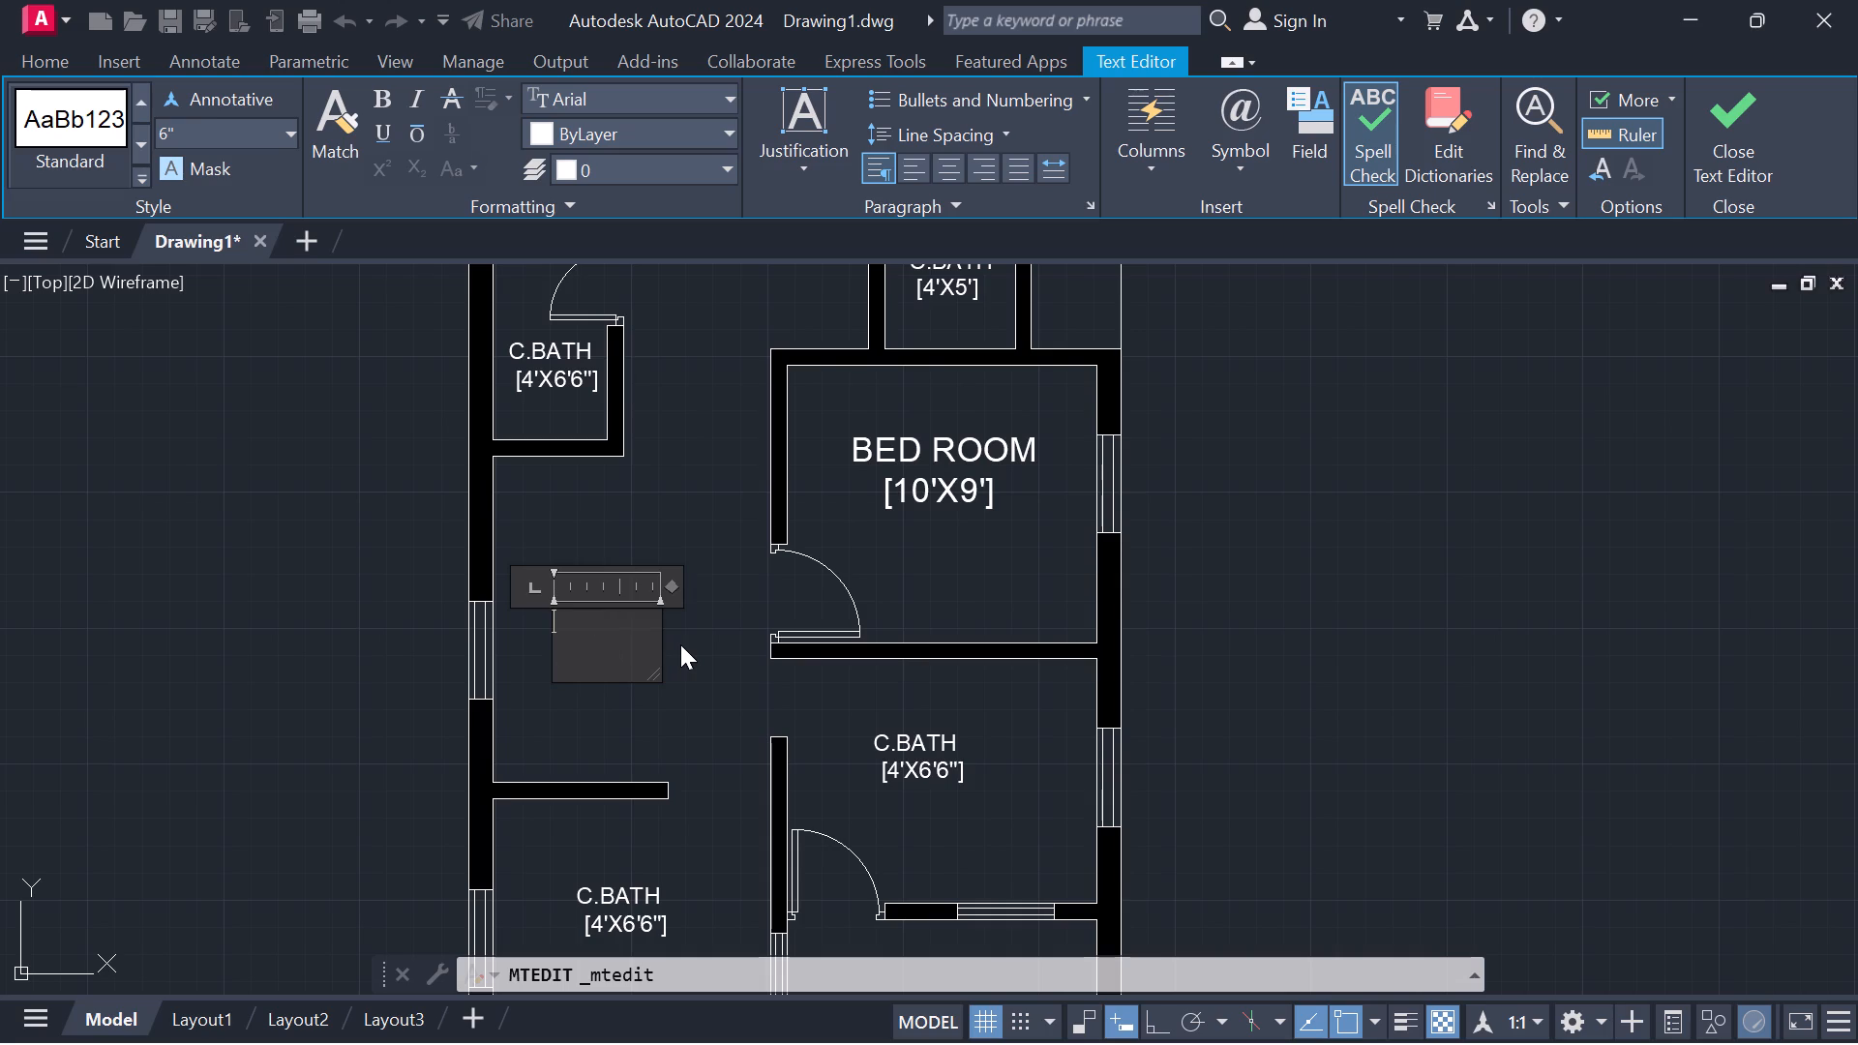
# Widen the emptied label's frame slightly and enter DINING ROOM in it with a text height of 9".
pyautogui.click(663, 578)
pyautogui.click(673, 580)
pyautogui.moveTo(664, 582); pyautogui.dragTo(704, 599)
pyautogui.click(286, 128)
pyautogui.click(191, 159)
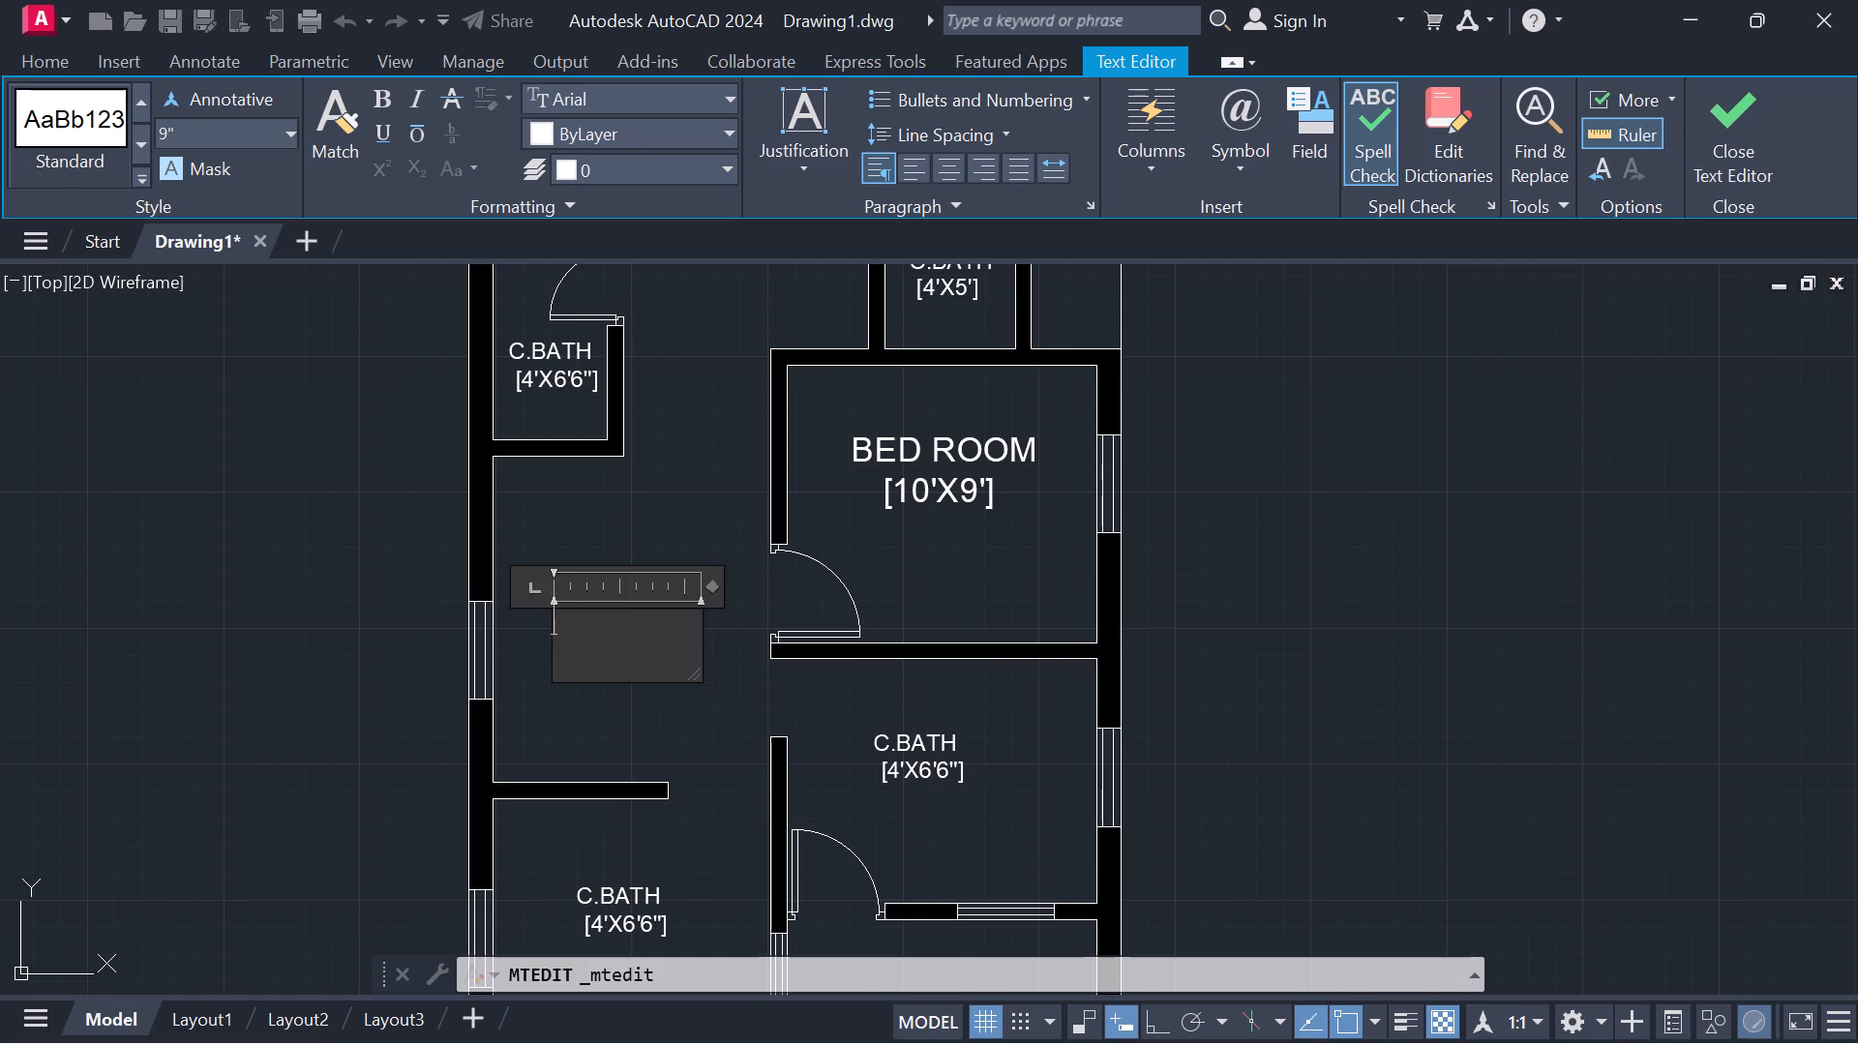
pyautogui.write('DINI')
pyautogui.write('NG')
pyautogui.press('space')
pyautogui.press('r')
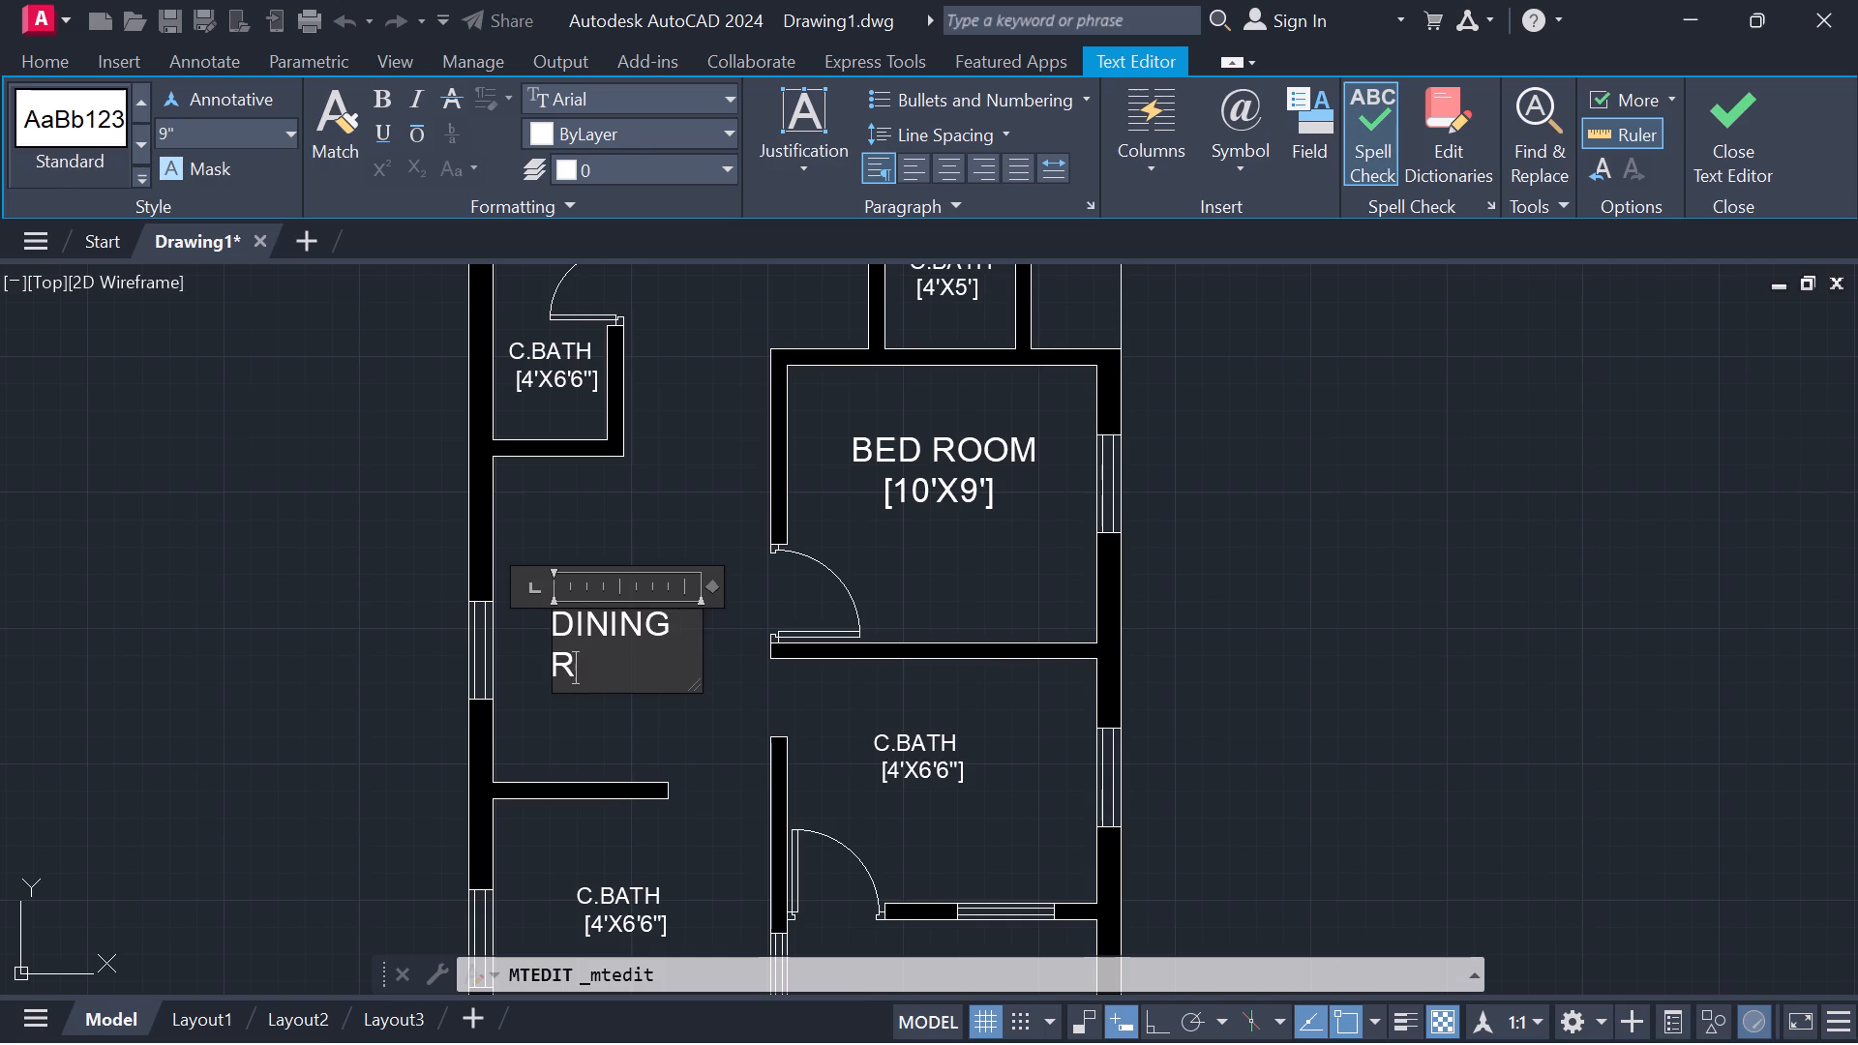
pyautogui.write('OOM')
# Widen the label's frame until DINING ROOM fits on one line, and deepen it for a second line.
pyautogui.moveTo(713, 581); pyautogui.dragTo(759, 585)
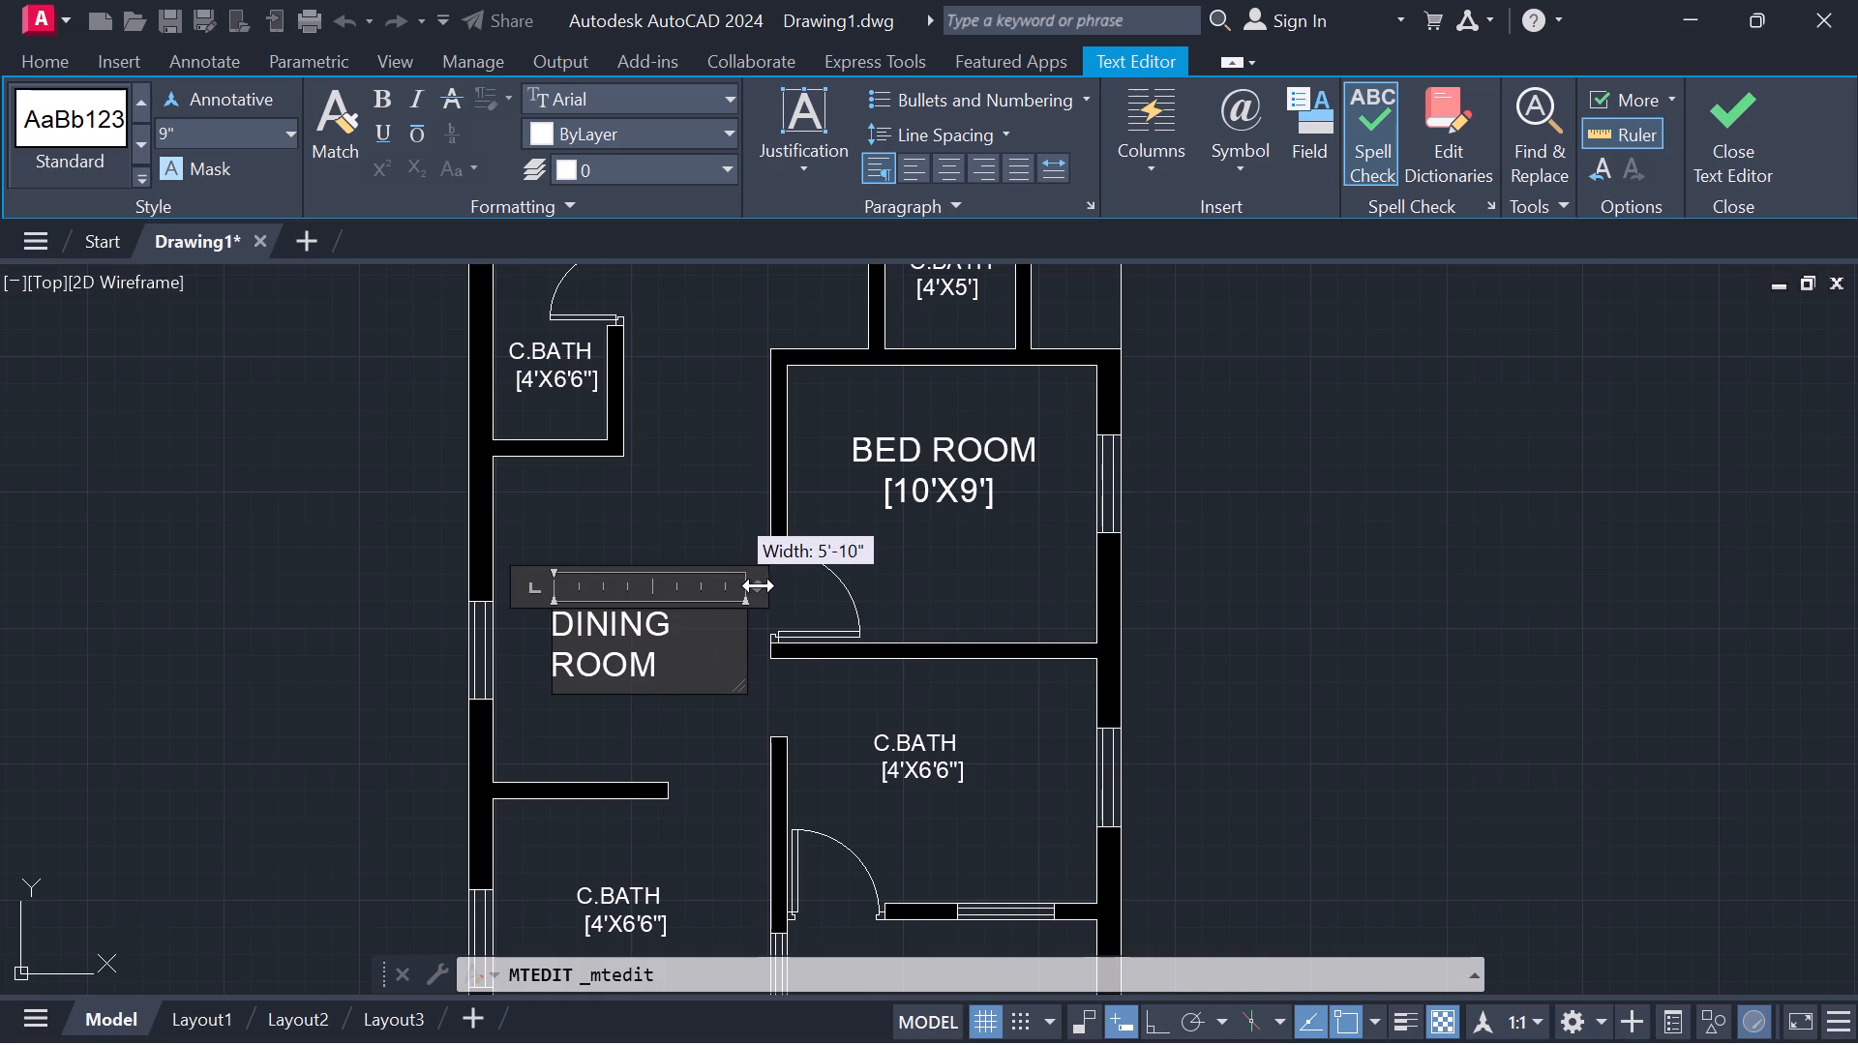
pyautogui.moveTo(759, 585); pyautogui.dragTo(810, 585)
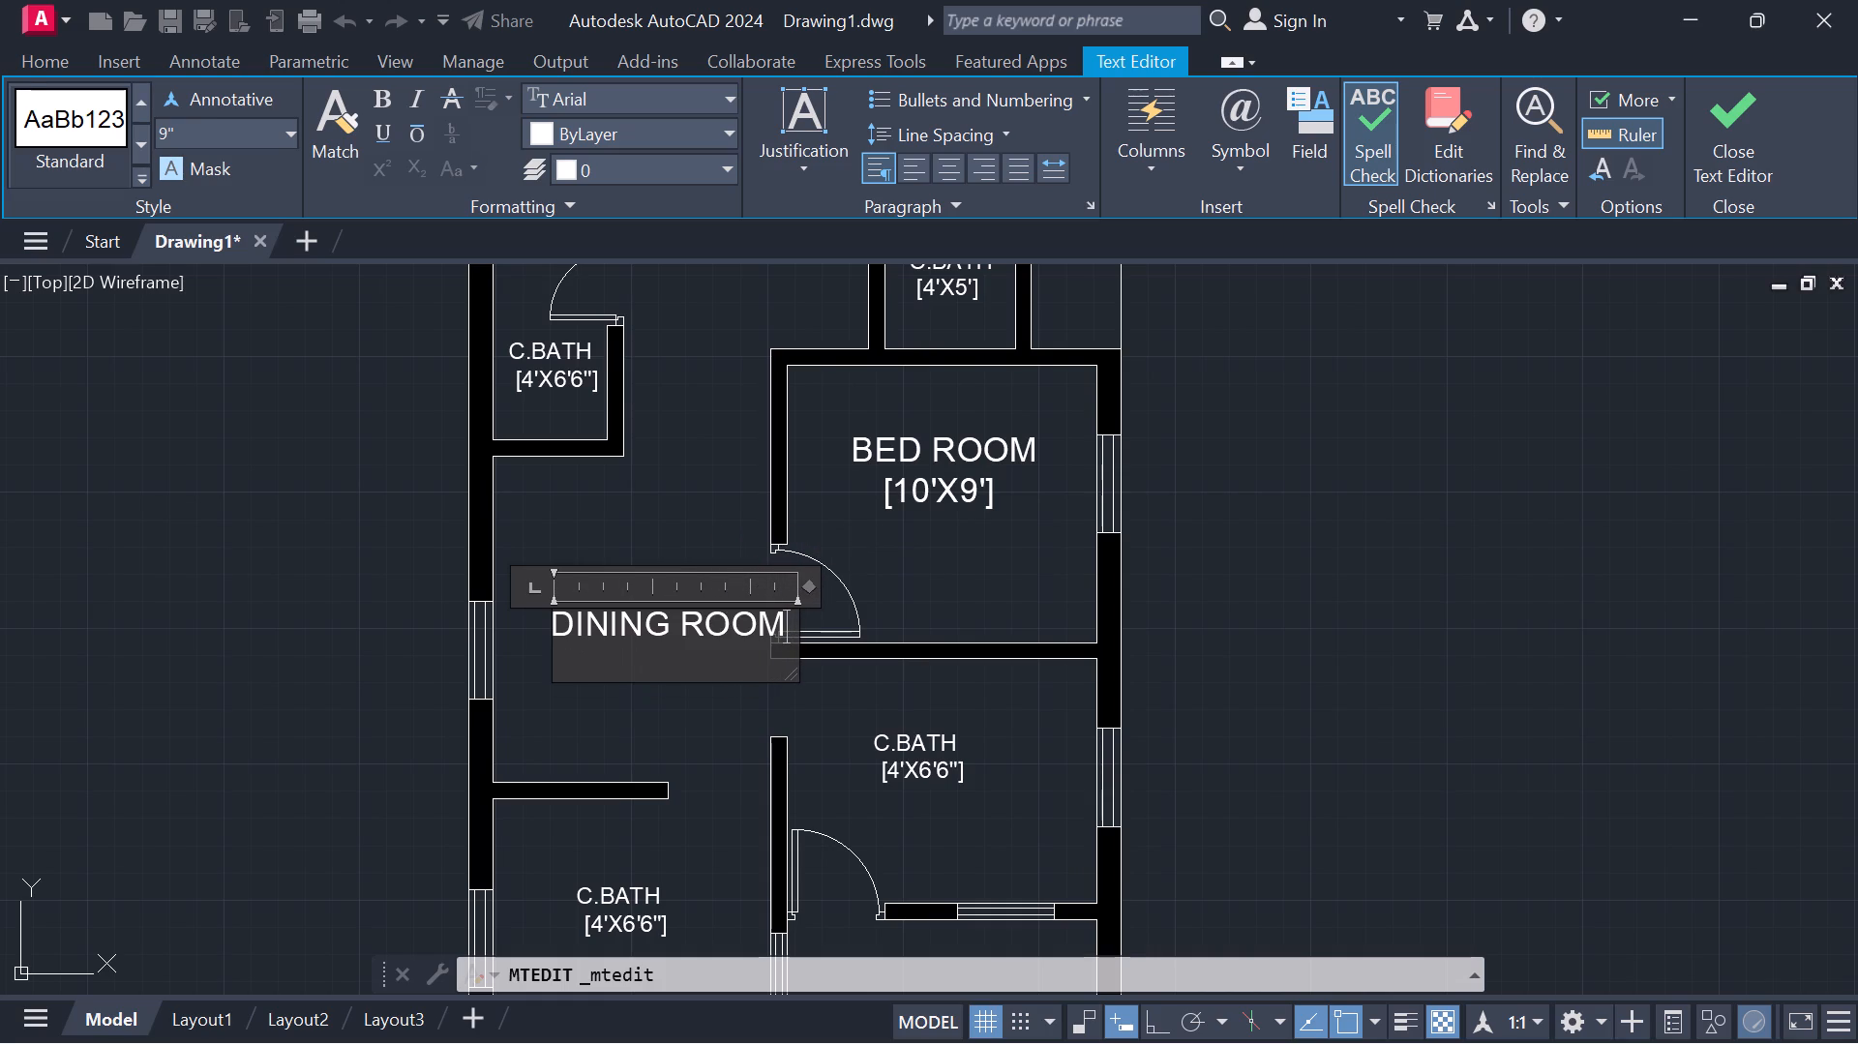
pyautogui.moveTo(794, 675); pyautogui.dragTo(796, 699)
# Add the size [10'X8'2"] on an indented second line below DINING ROOM and finish editing the label.
pyautogui.press('Return')
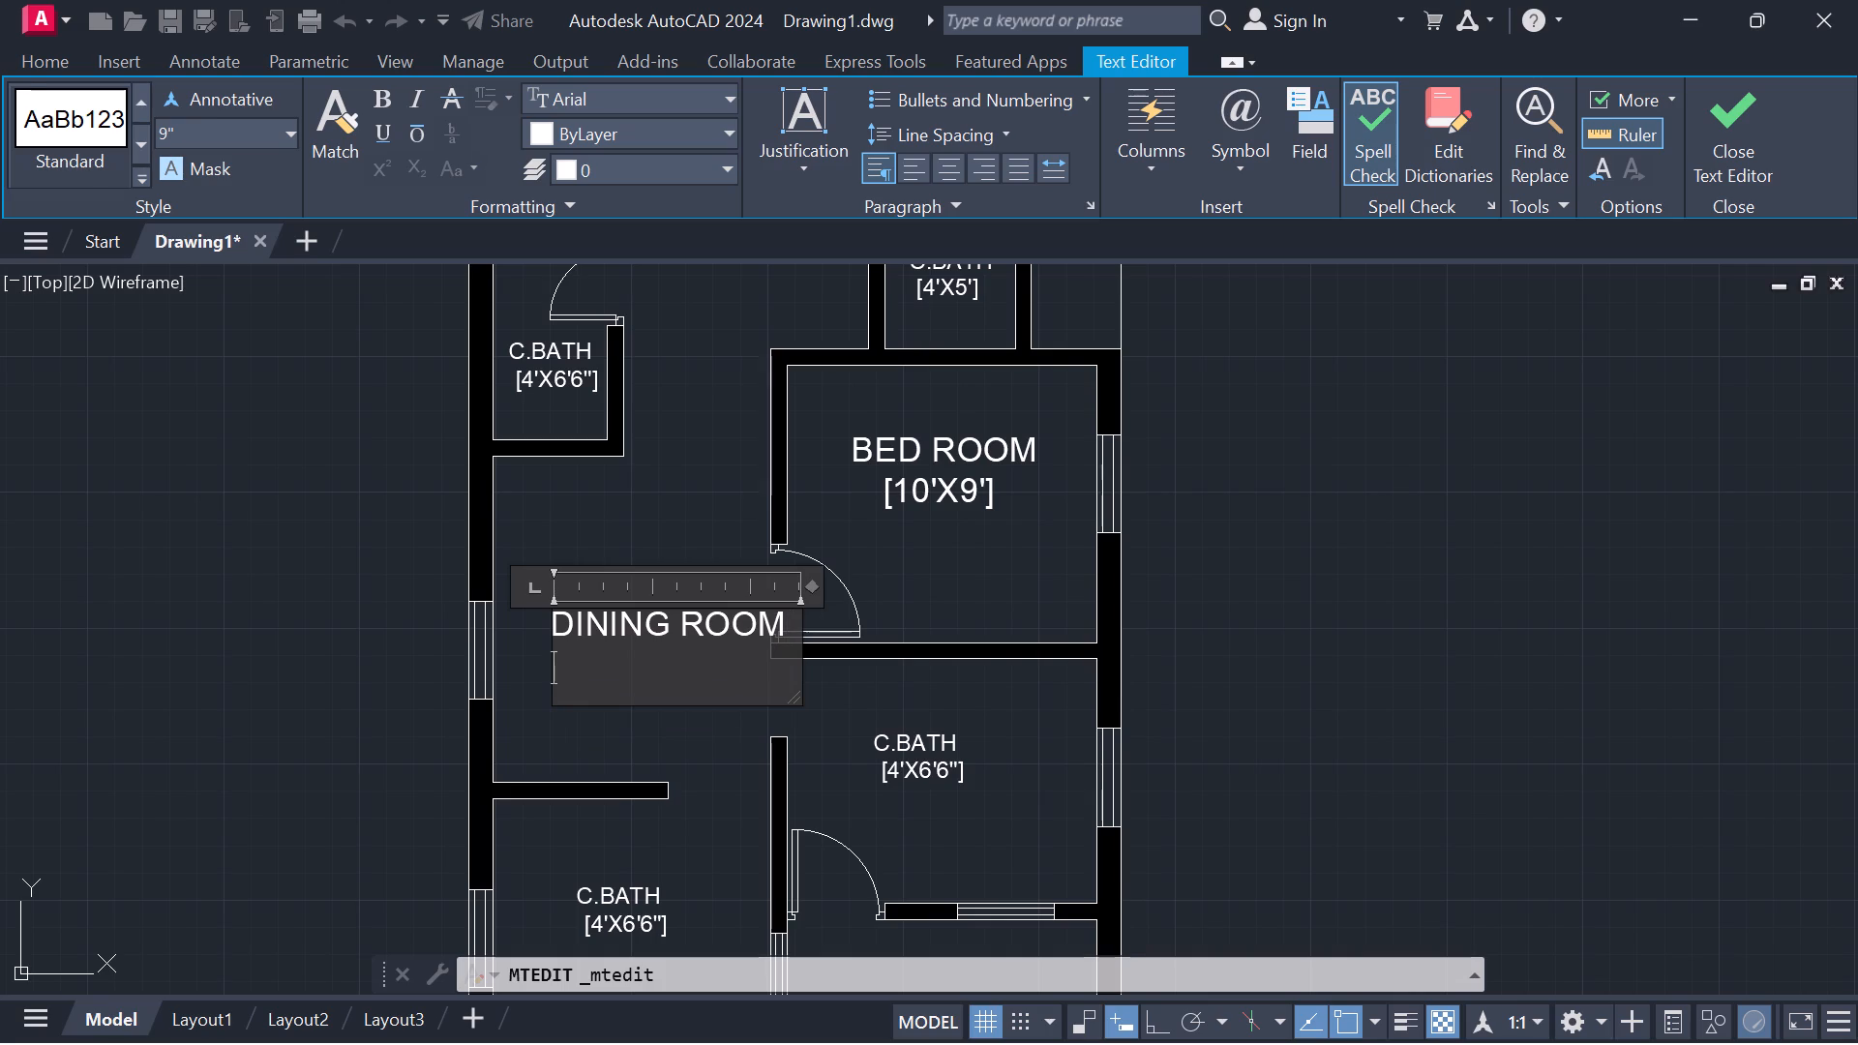
pyautogui.press('space')
pyautogui.press('space')
pyautogui.press('space')
pyautogui.press('[')
pyautogui.press('1')
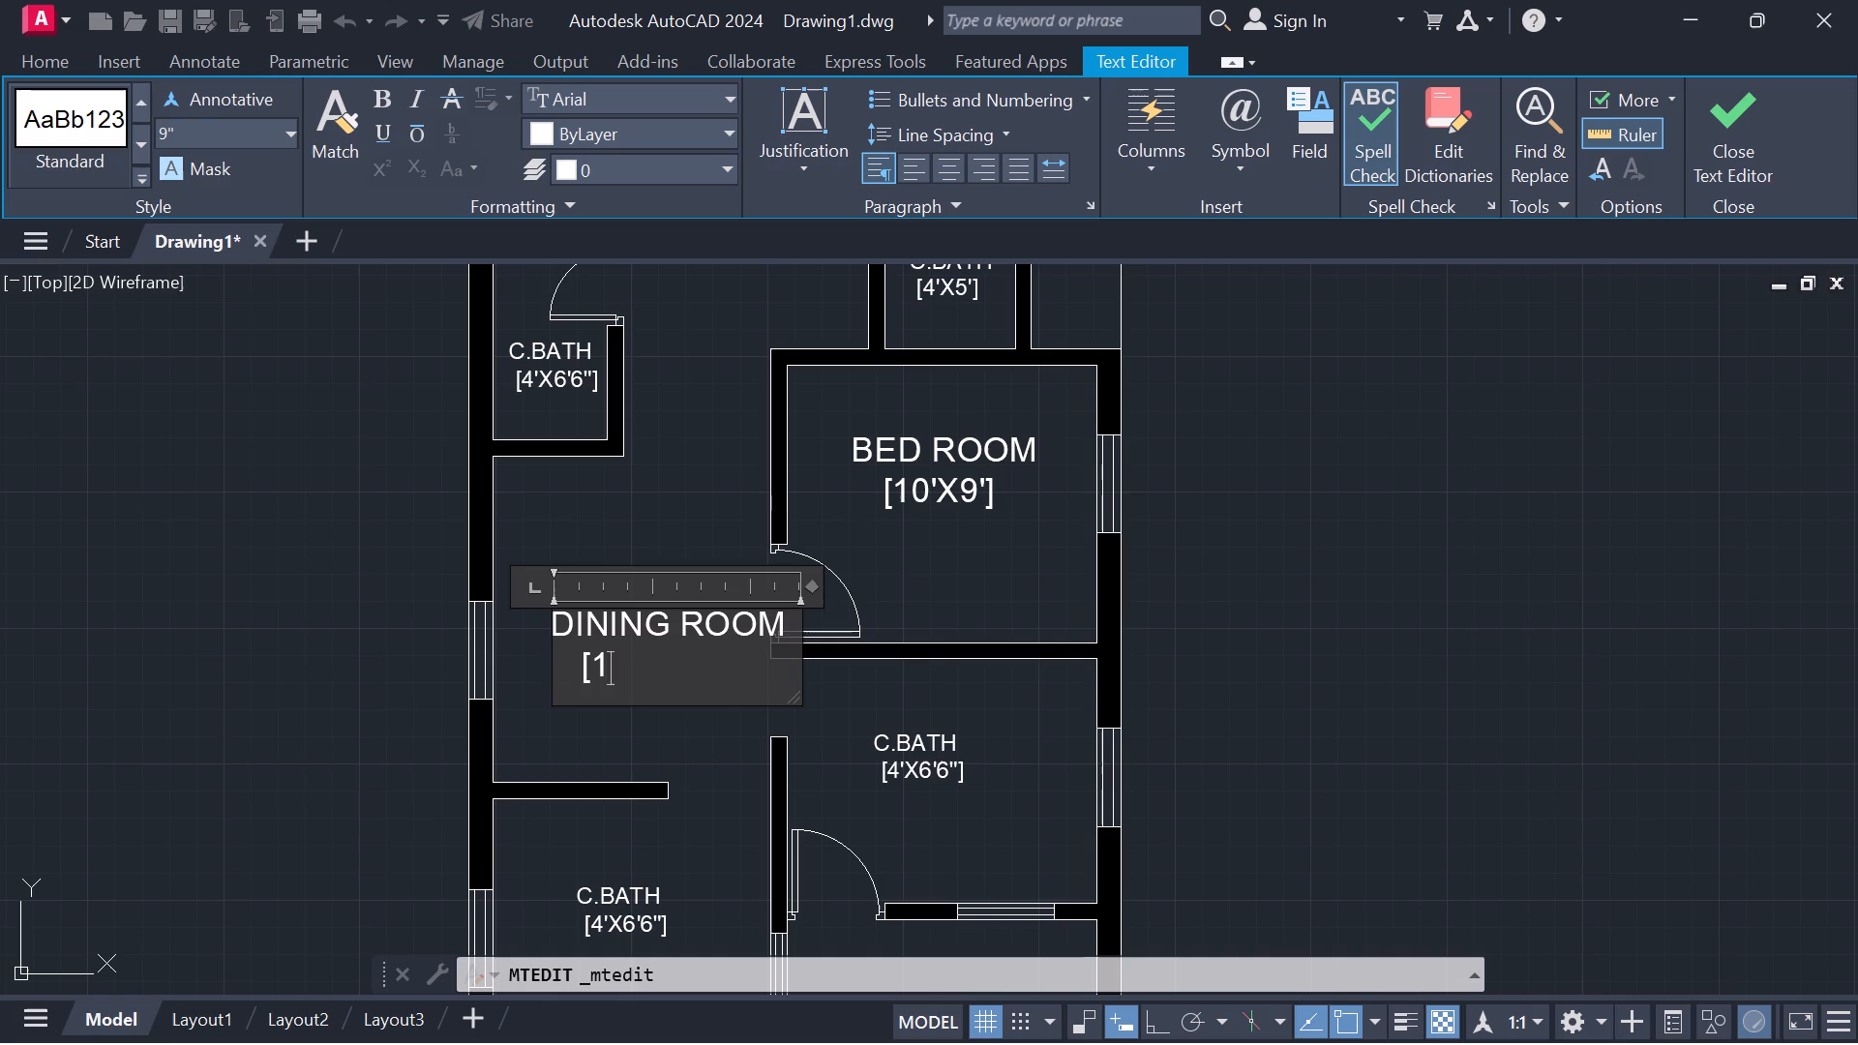
pyautogui.write("0'")
pyautogui.press('x')
pyautogui.press('8')
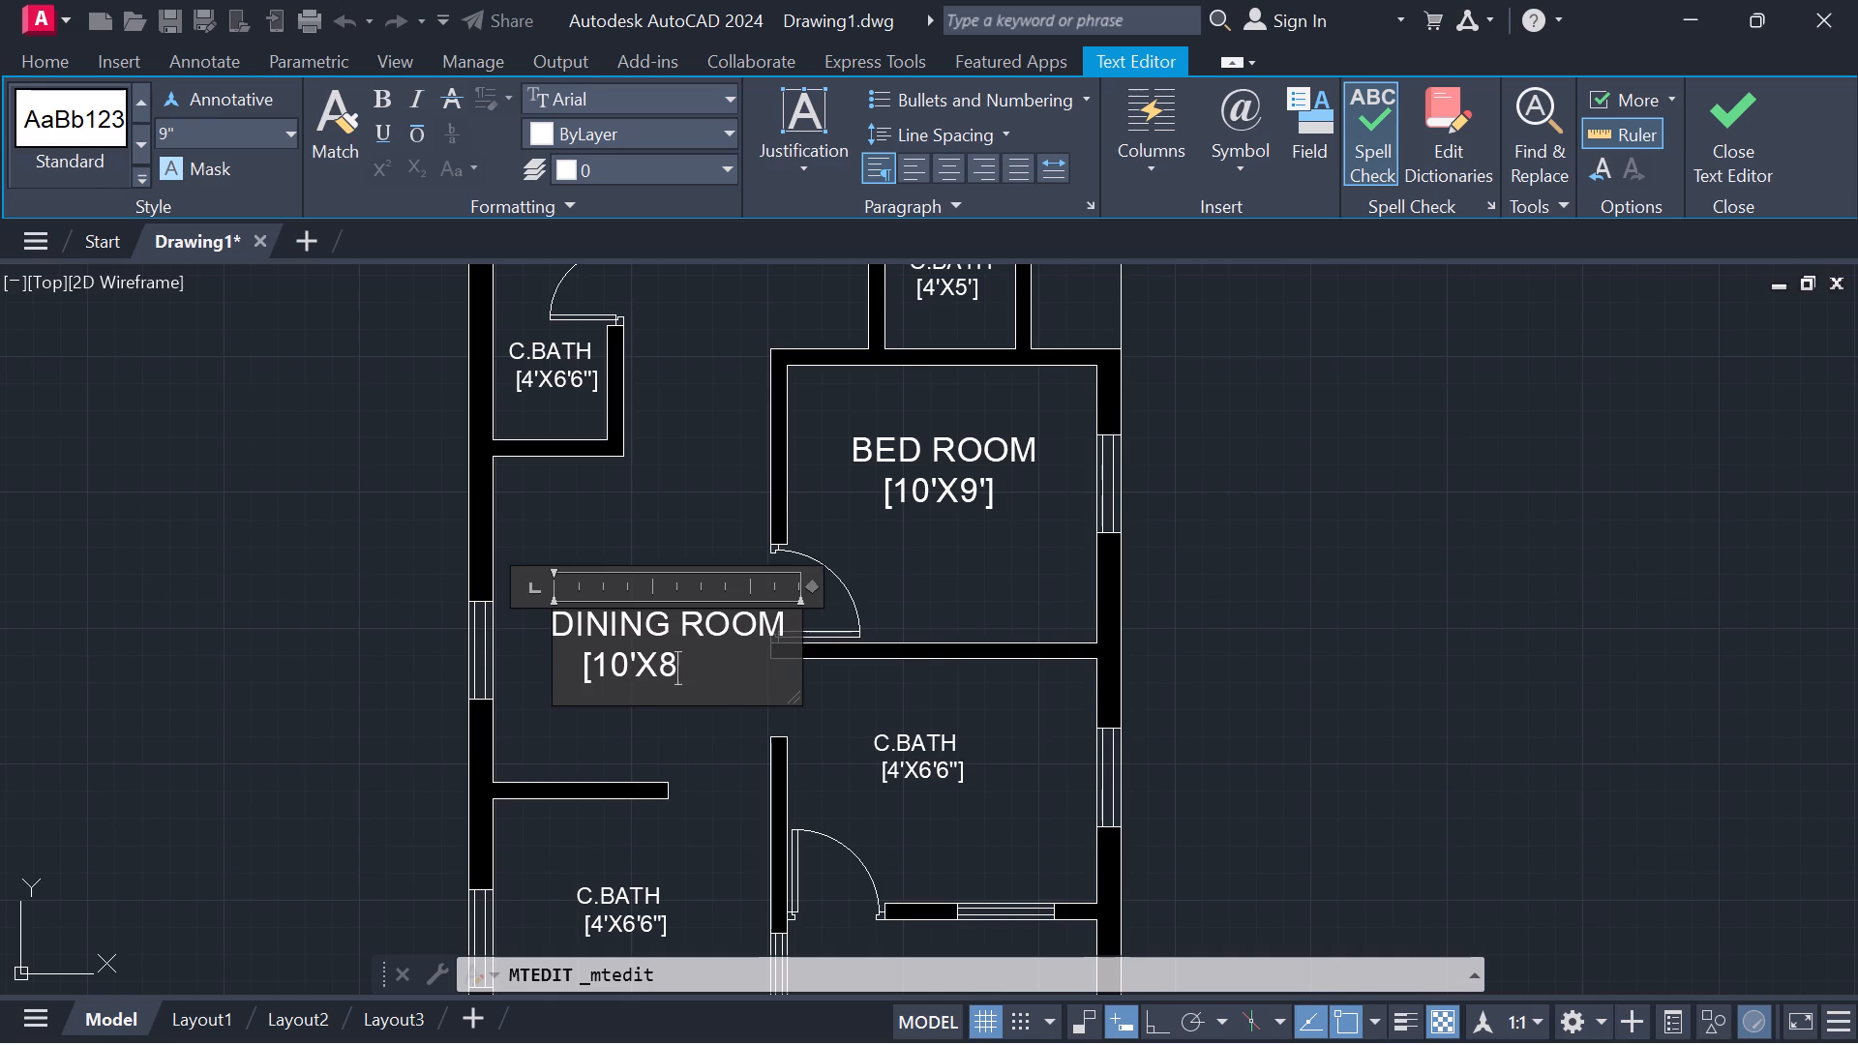
pyautogui.press("'")
pyautogui.press('2')
pyautogui.hotkey('shift', '"')
pyautogui.press(']')
pyautogui.click(1733, 114)
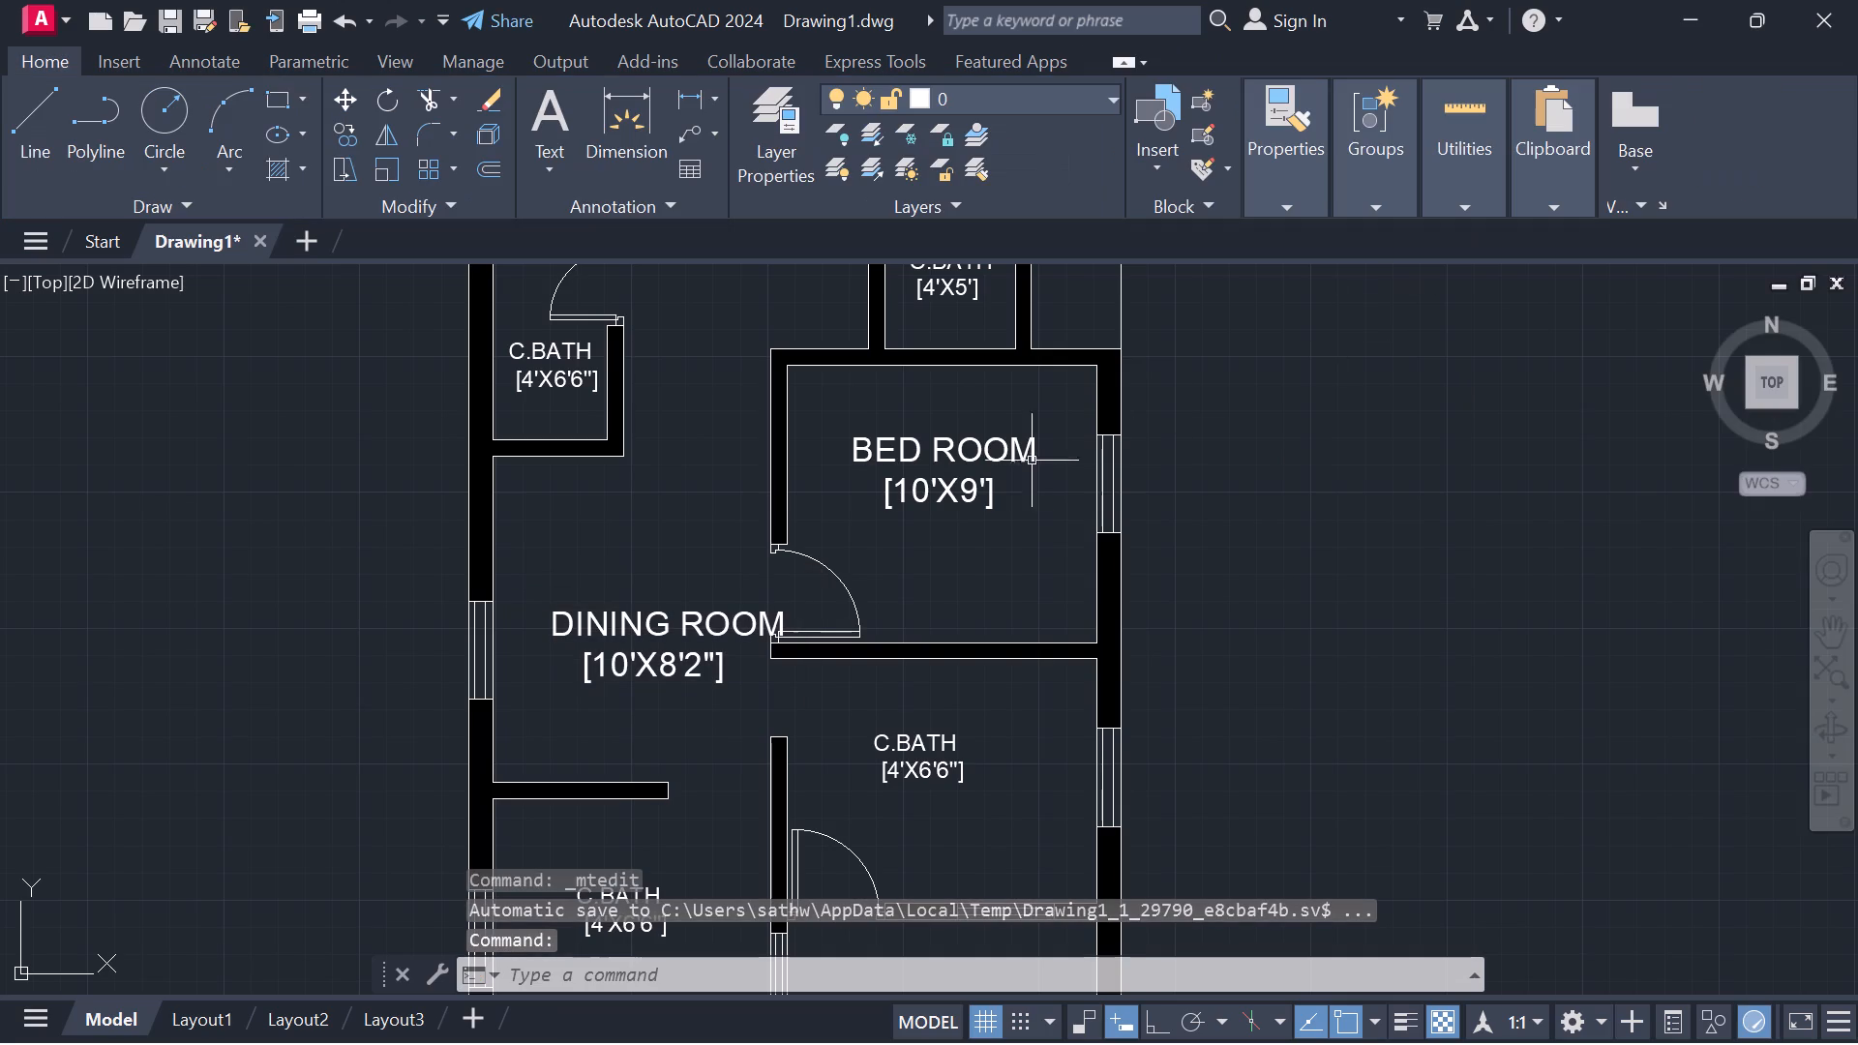
# Move the DINING ROOM label southwest so its text sits inside the room, clear of the BED ROOM door and wall.
pyautogui.click(637, 657)
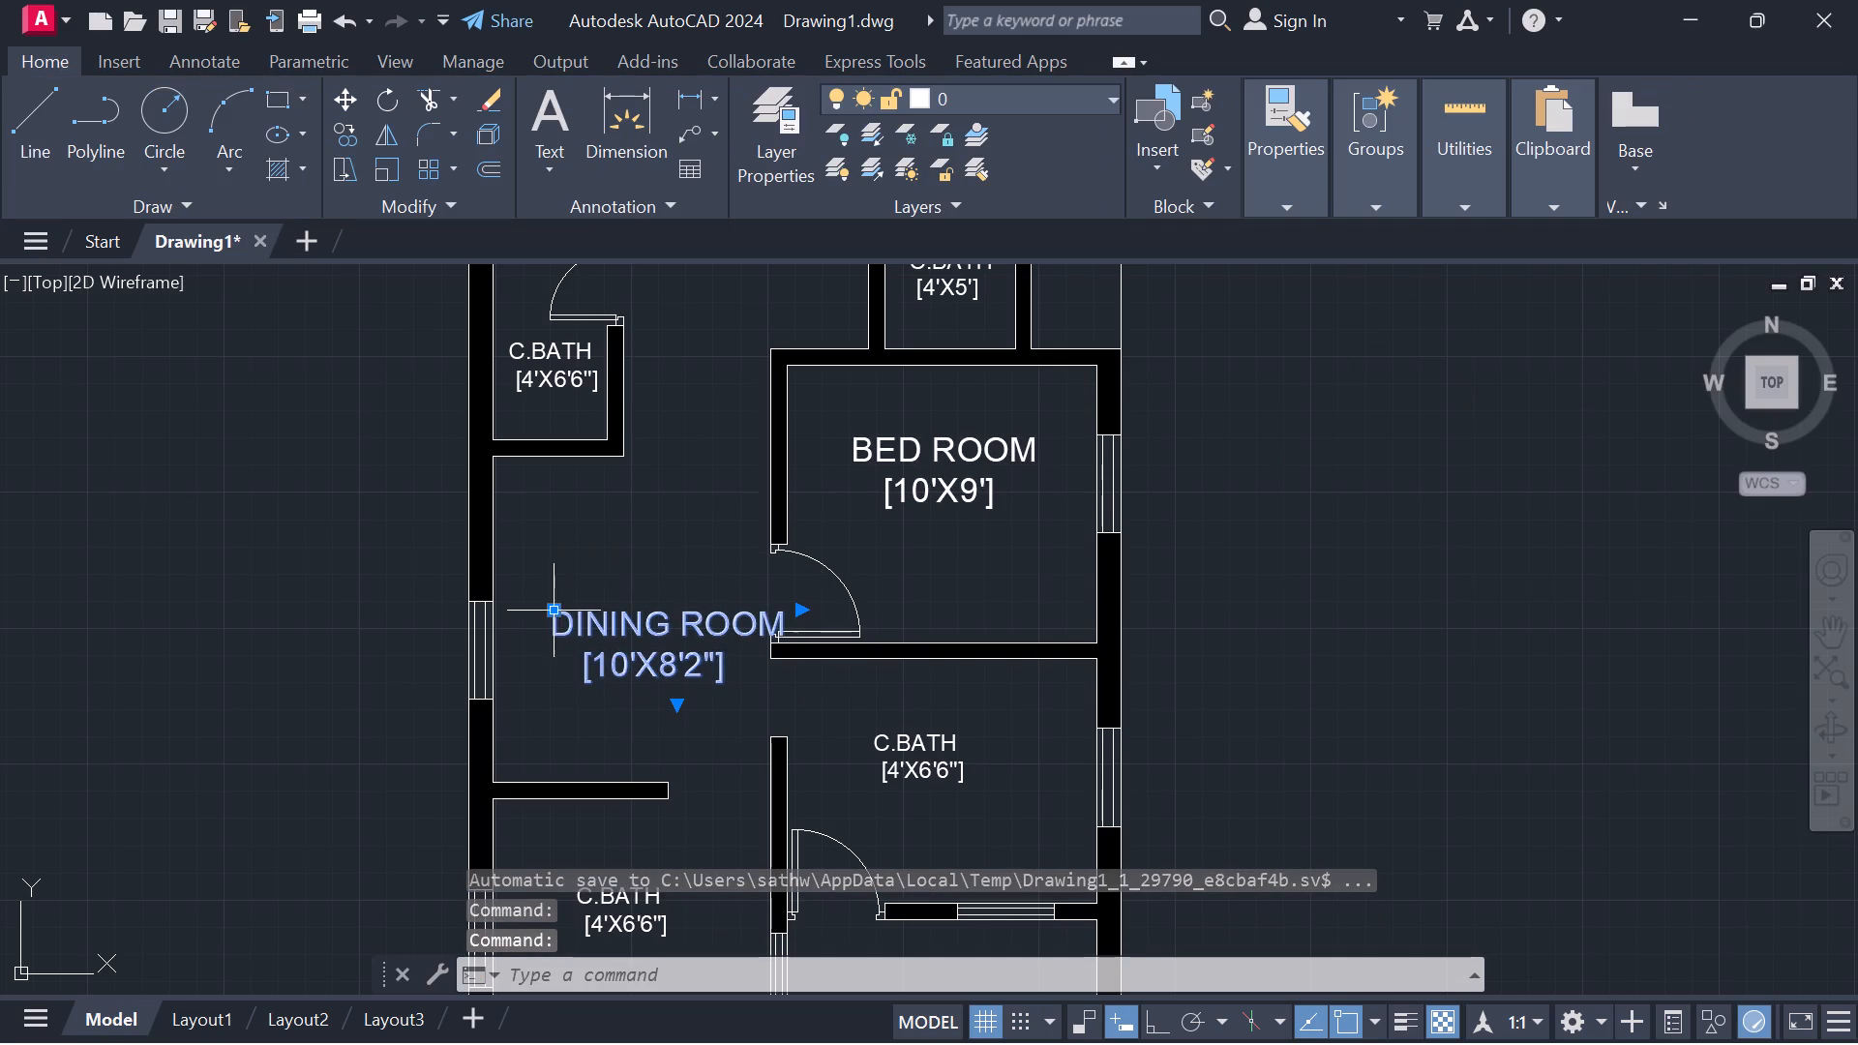
pyautogui.click(551, 610)
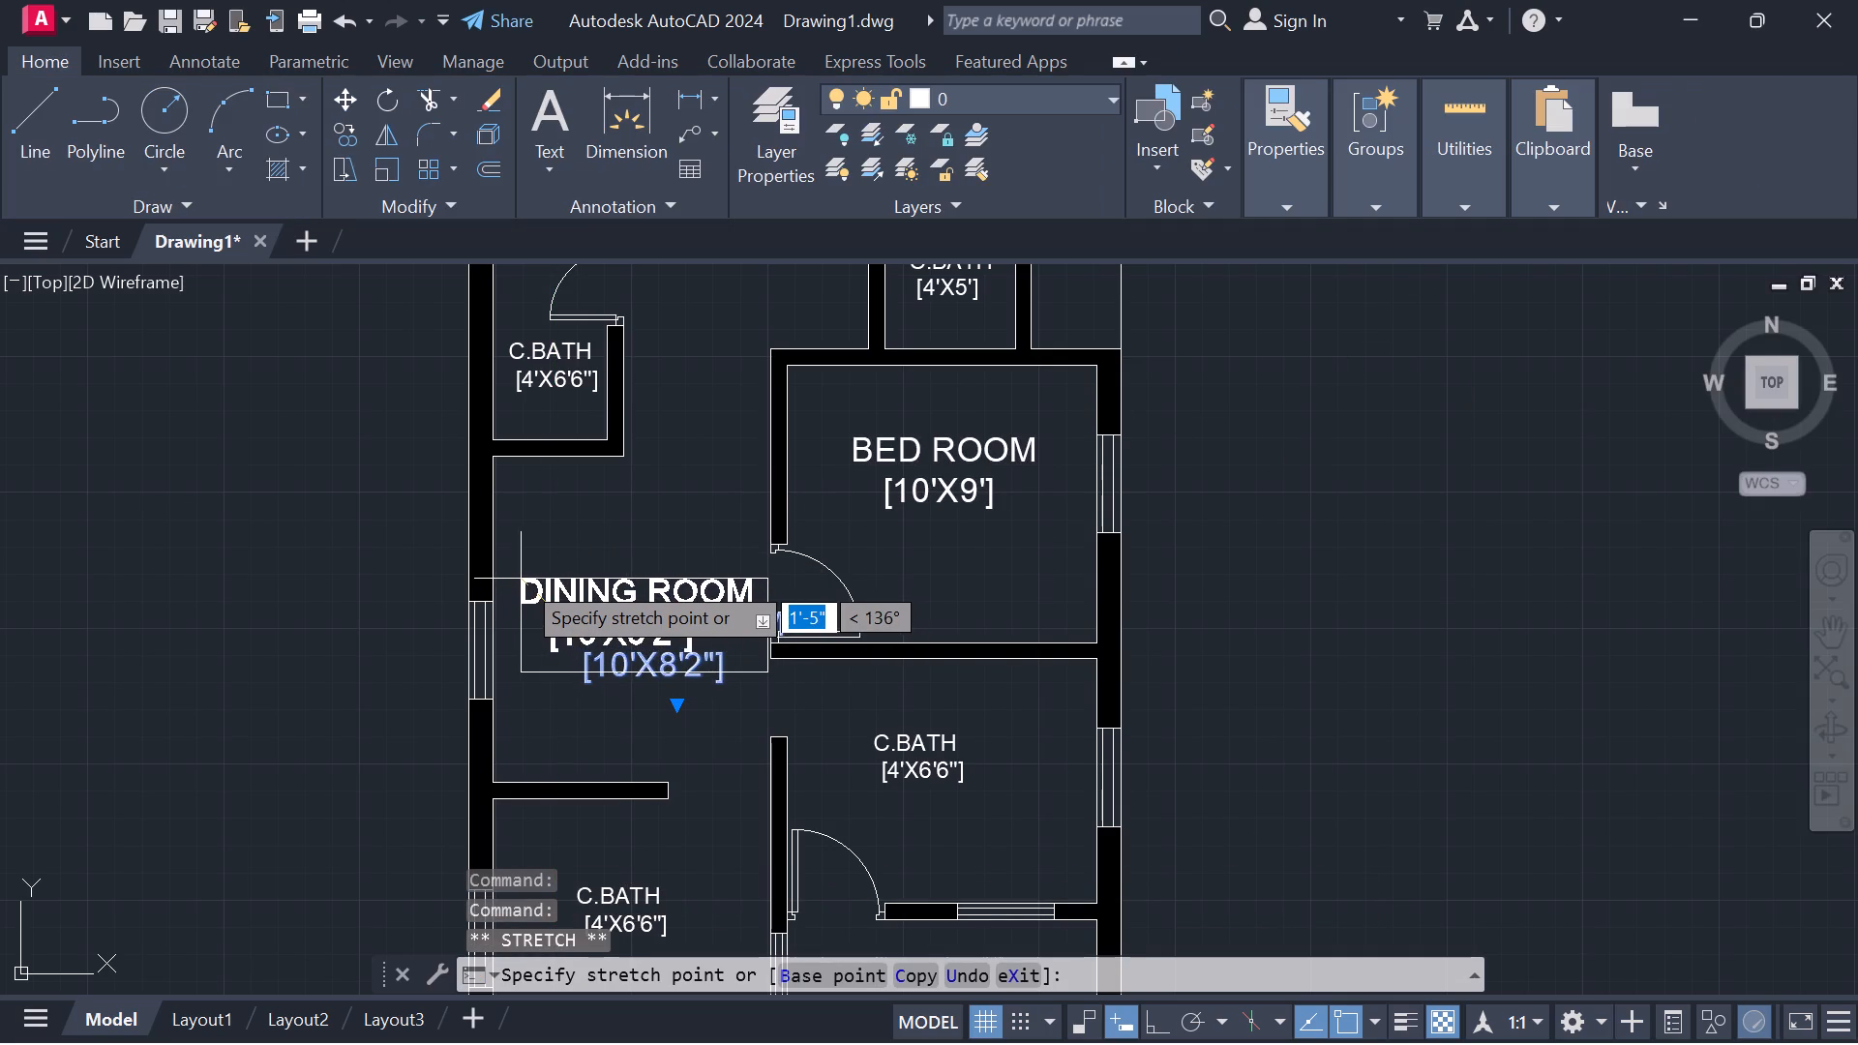
pyautogui.click(510, 641)
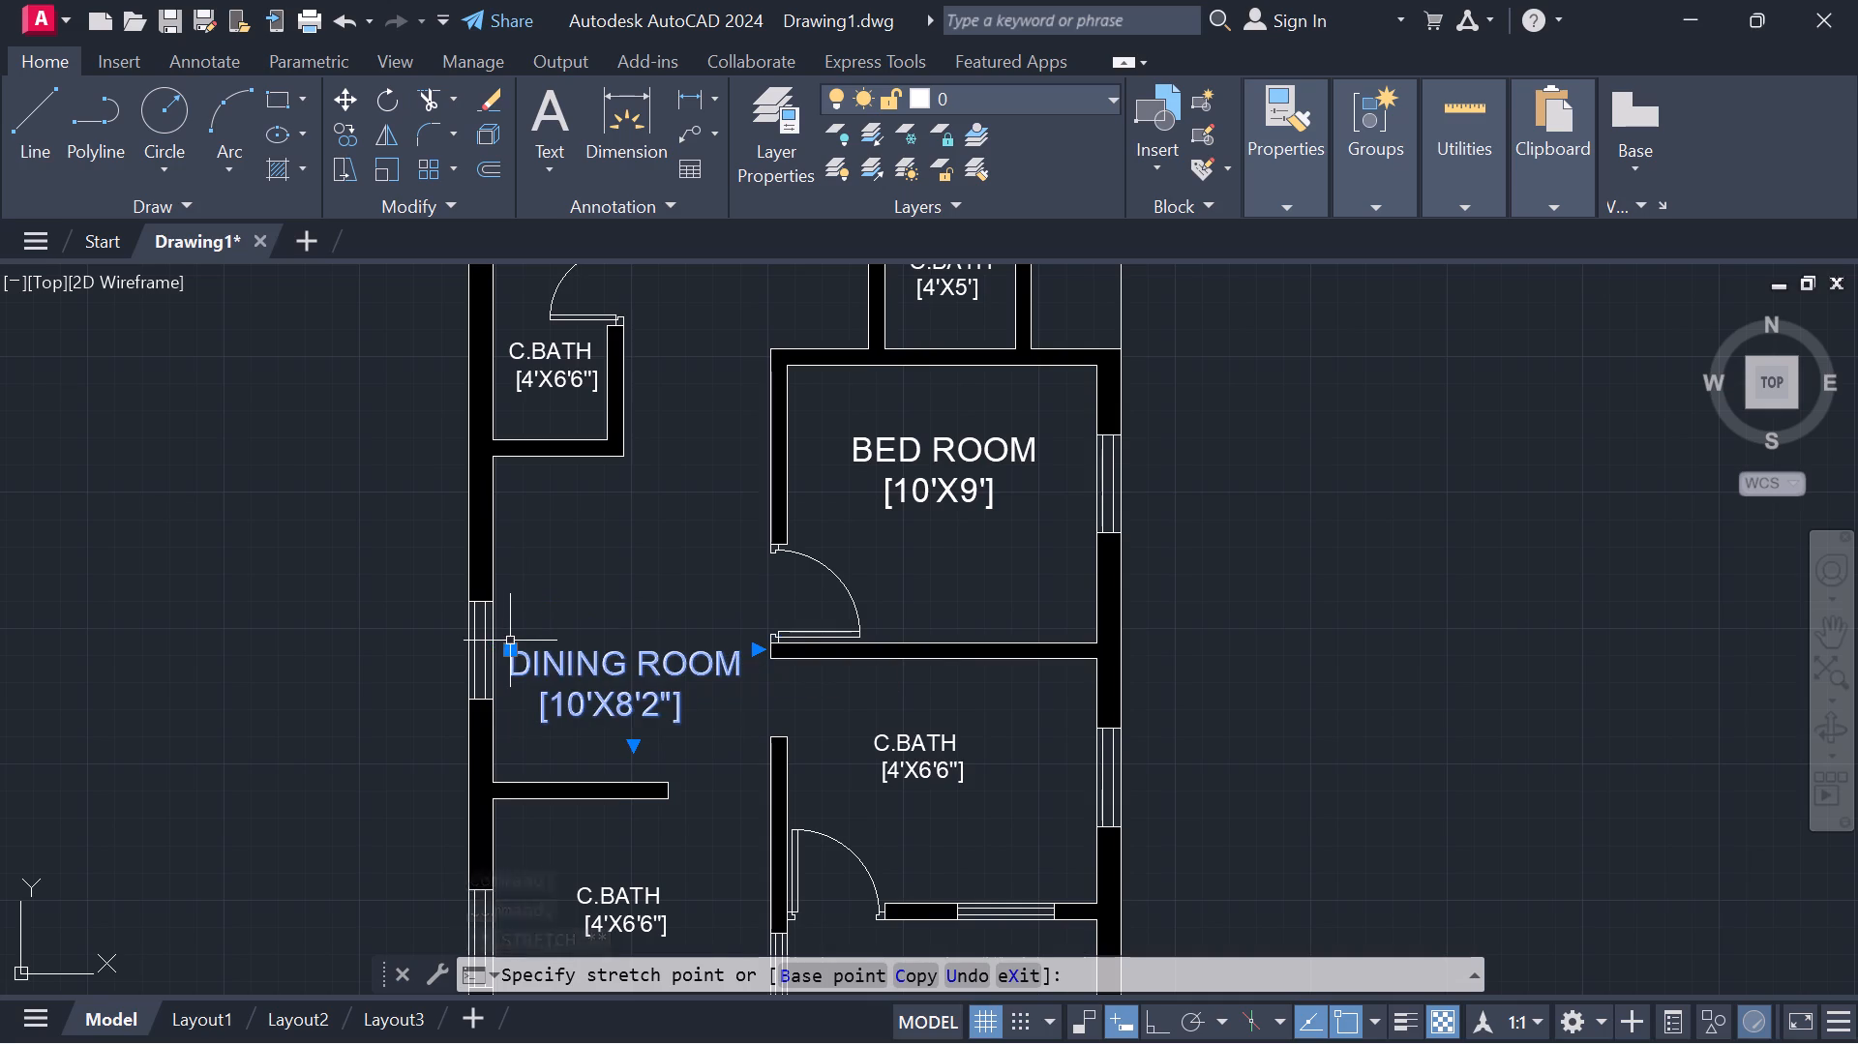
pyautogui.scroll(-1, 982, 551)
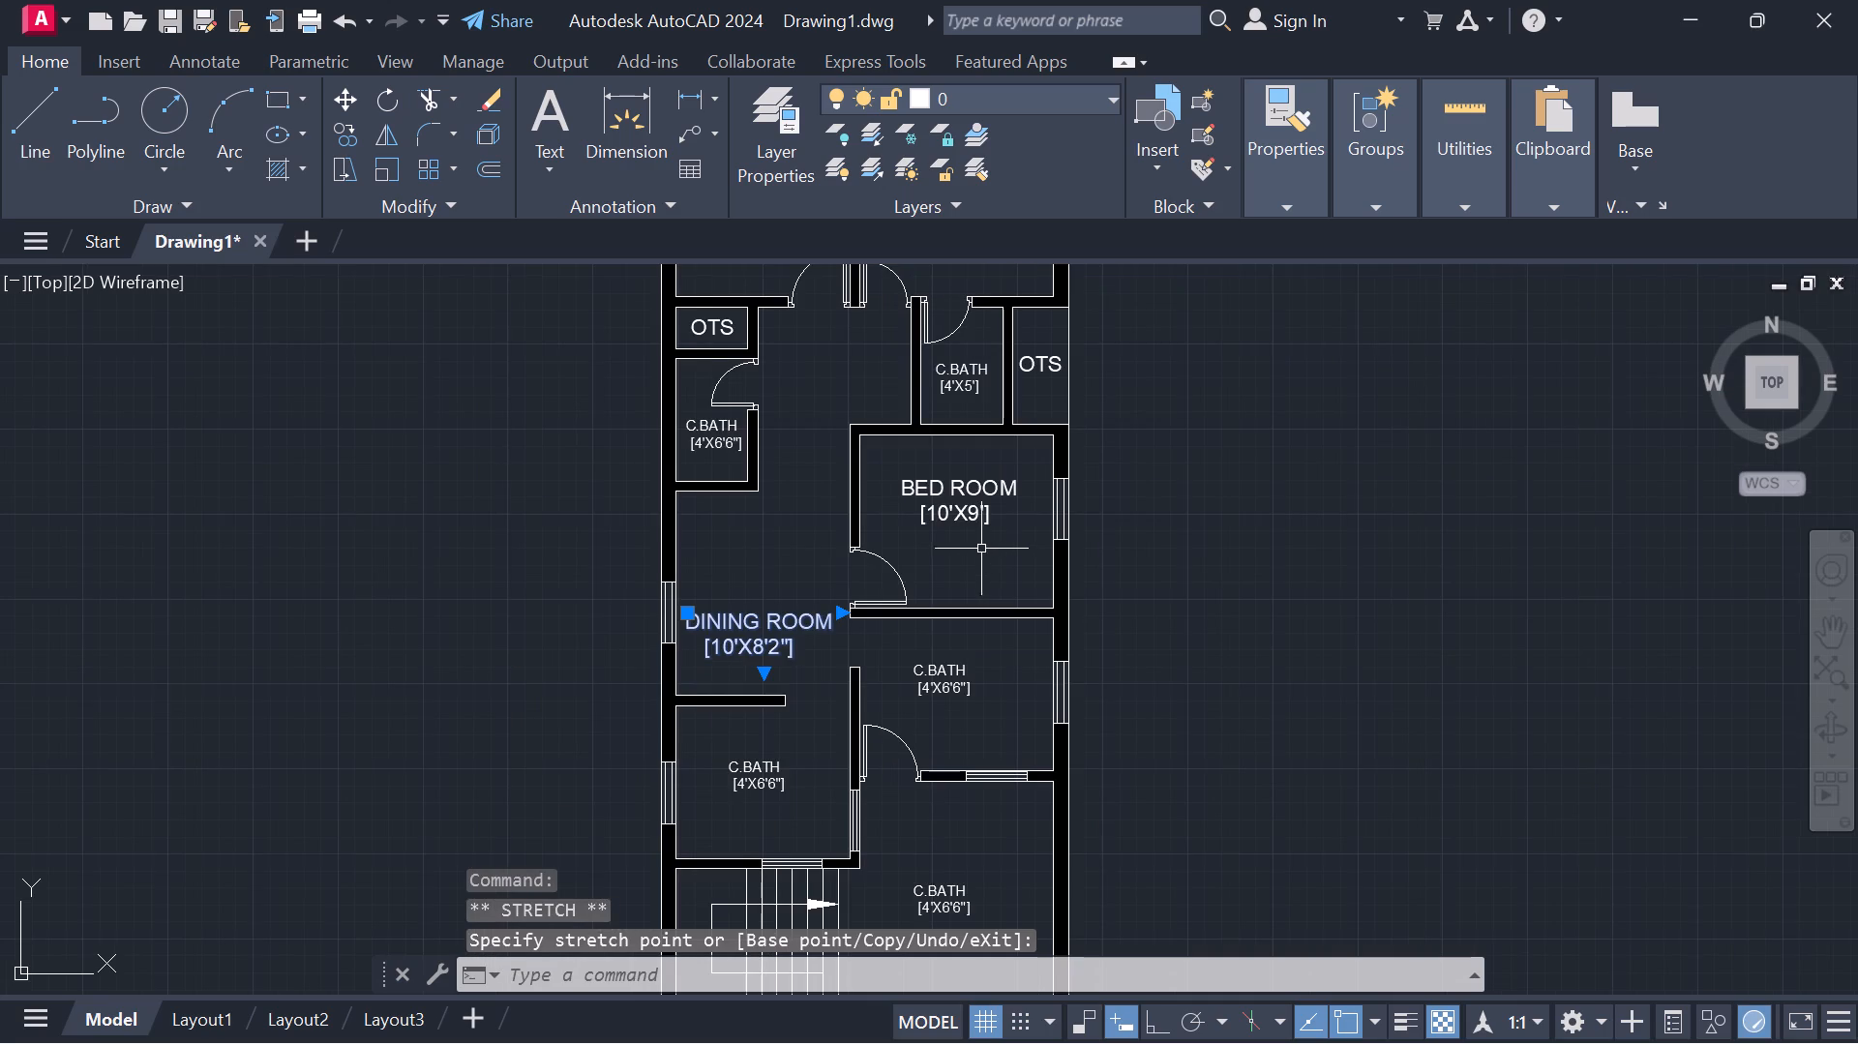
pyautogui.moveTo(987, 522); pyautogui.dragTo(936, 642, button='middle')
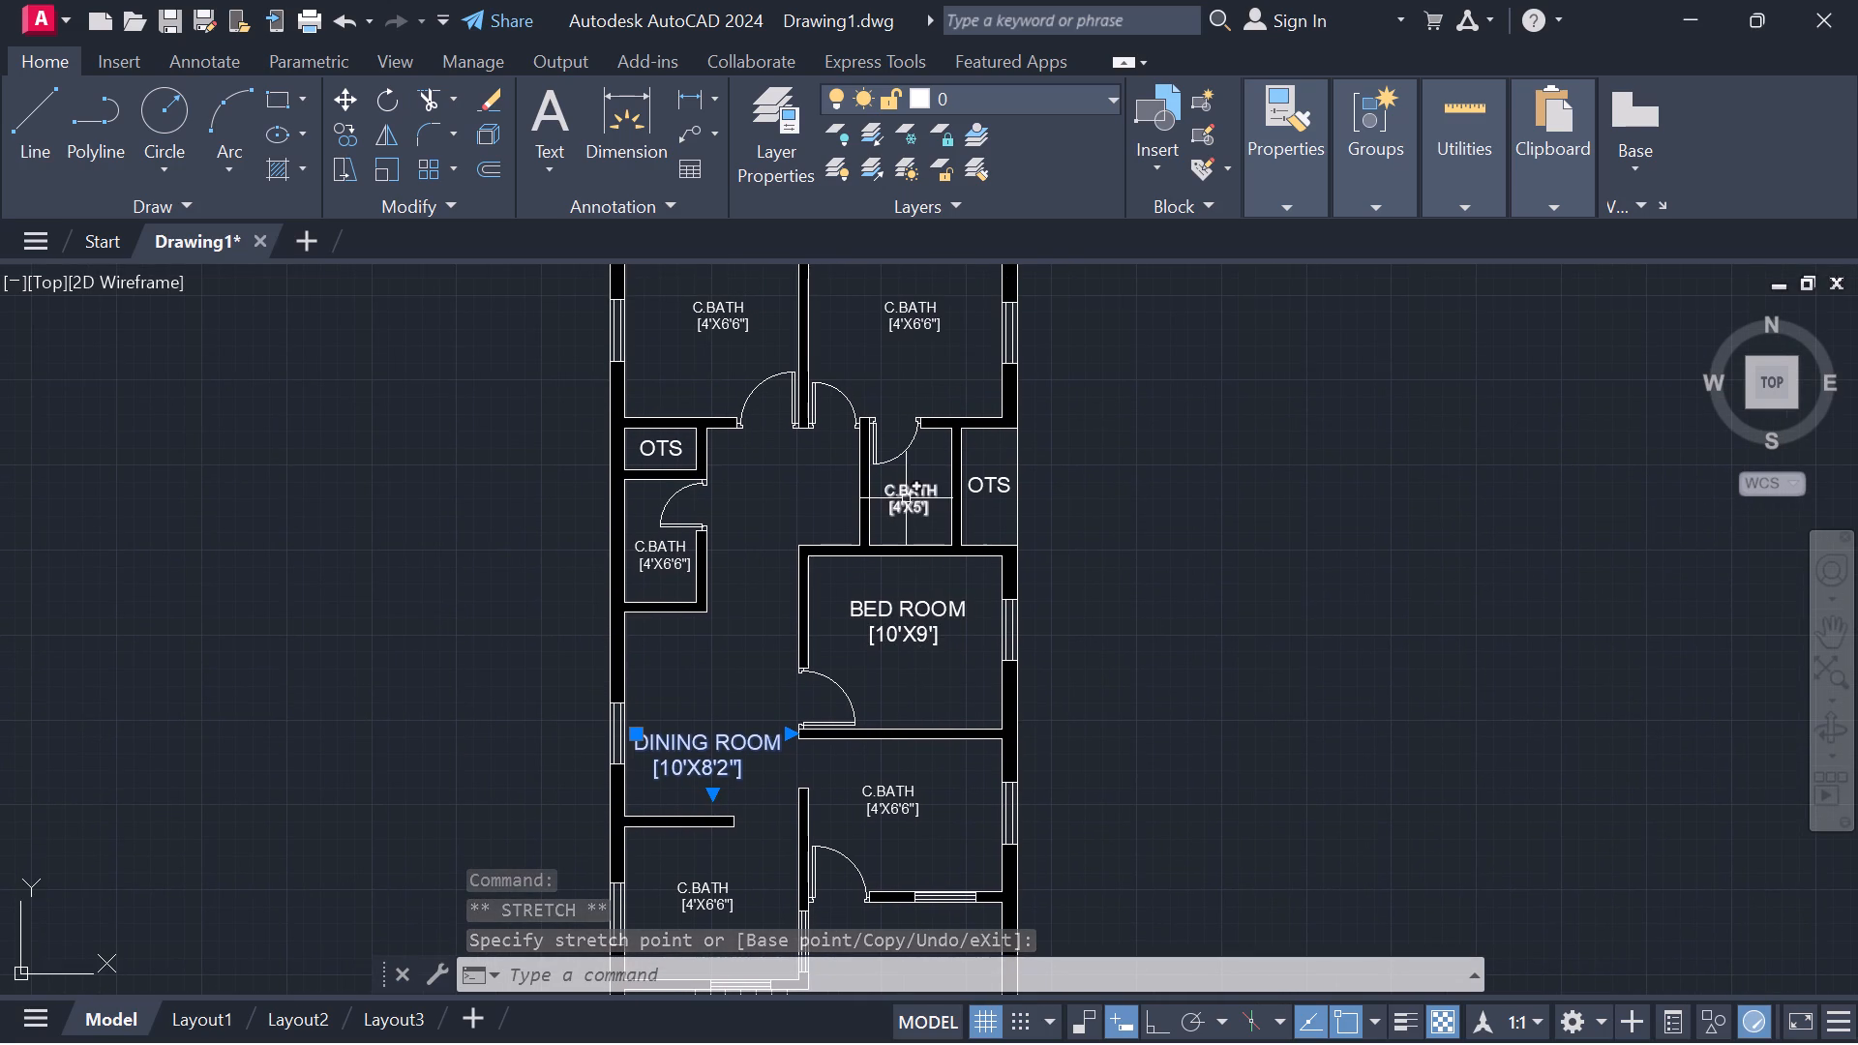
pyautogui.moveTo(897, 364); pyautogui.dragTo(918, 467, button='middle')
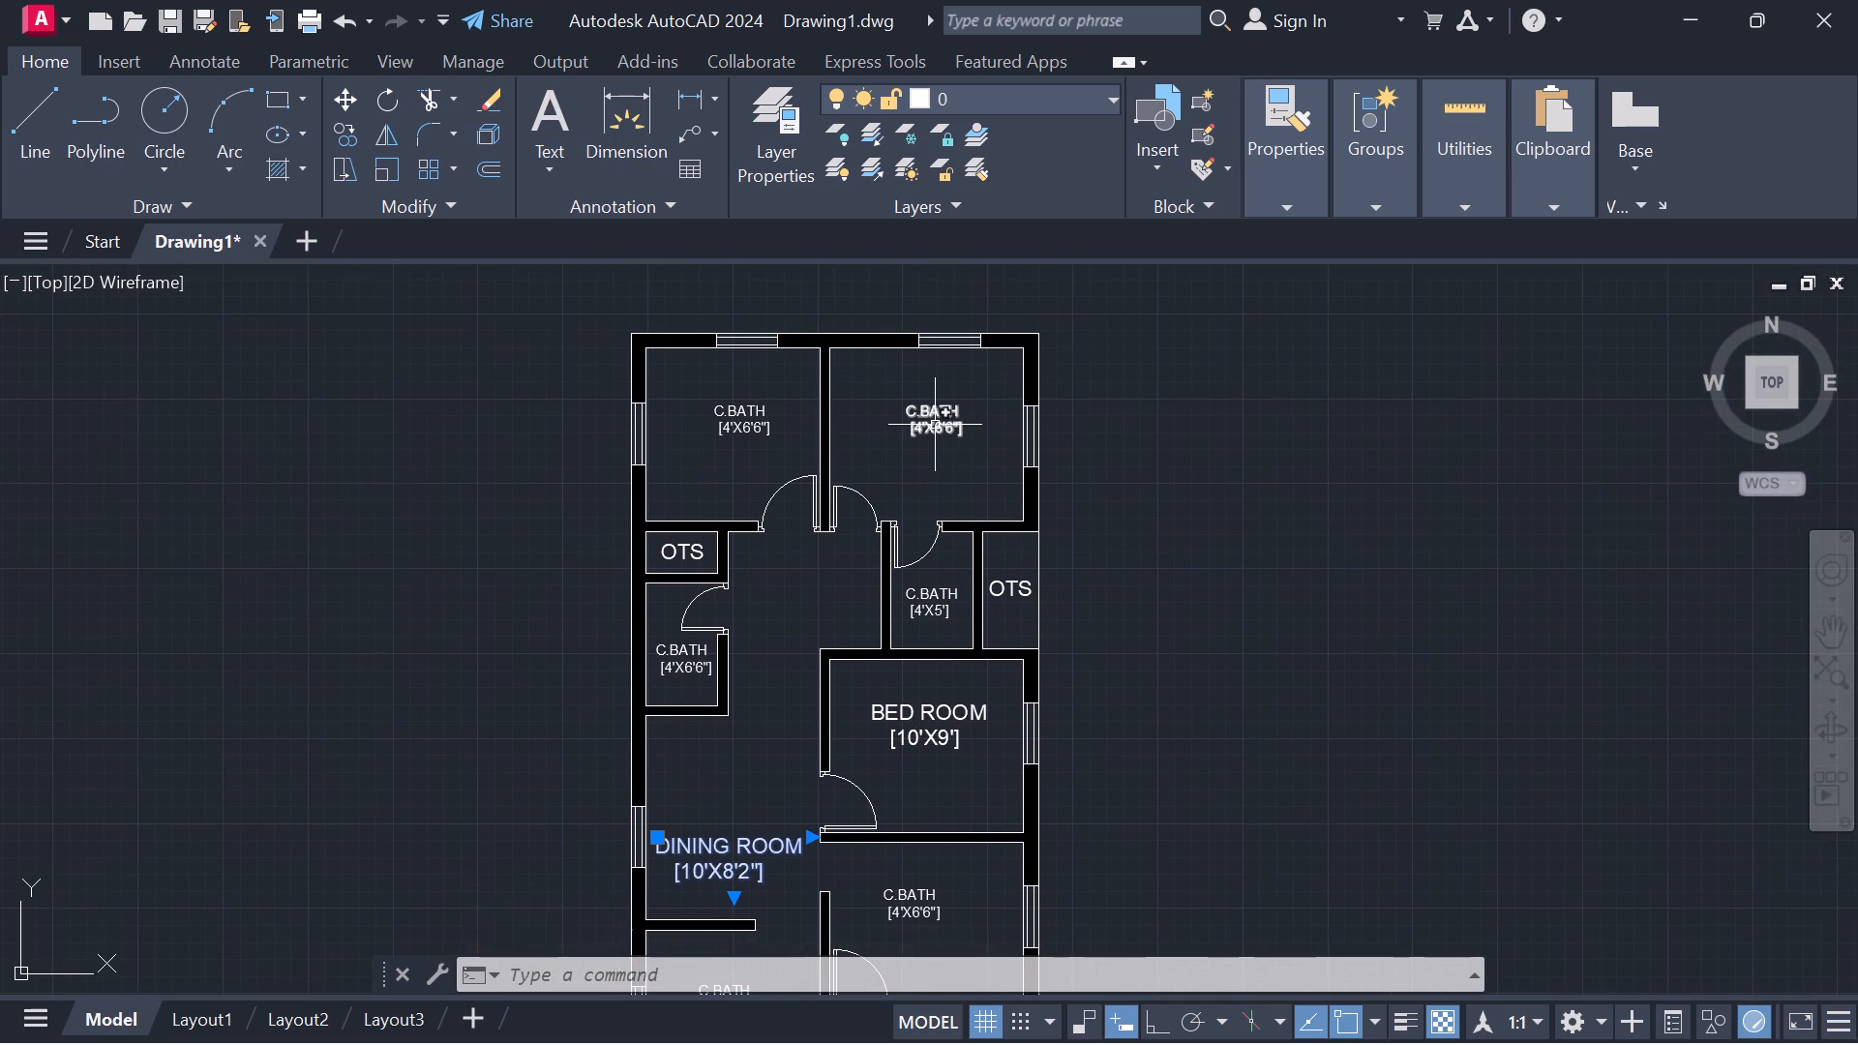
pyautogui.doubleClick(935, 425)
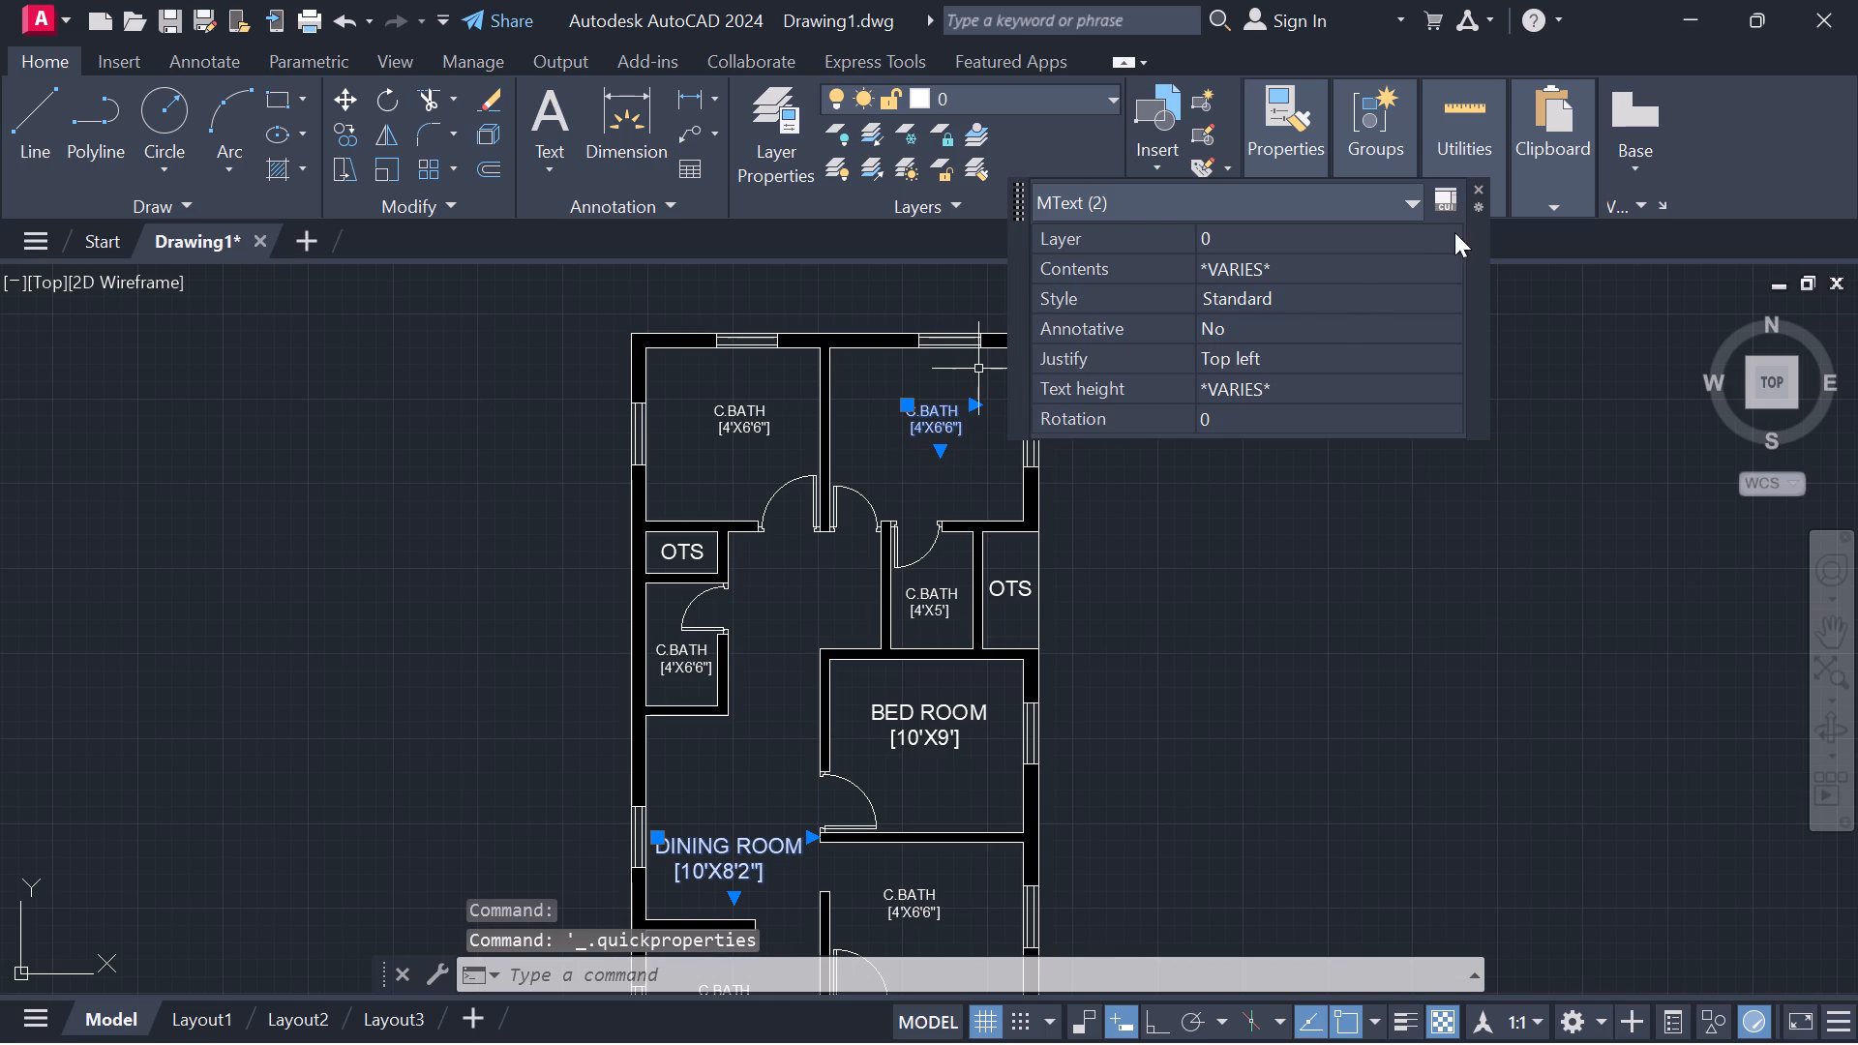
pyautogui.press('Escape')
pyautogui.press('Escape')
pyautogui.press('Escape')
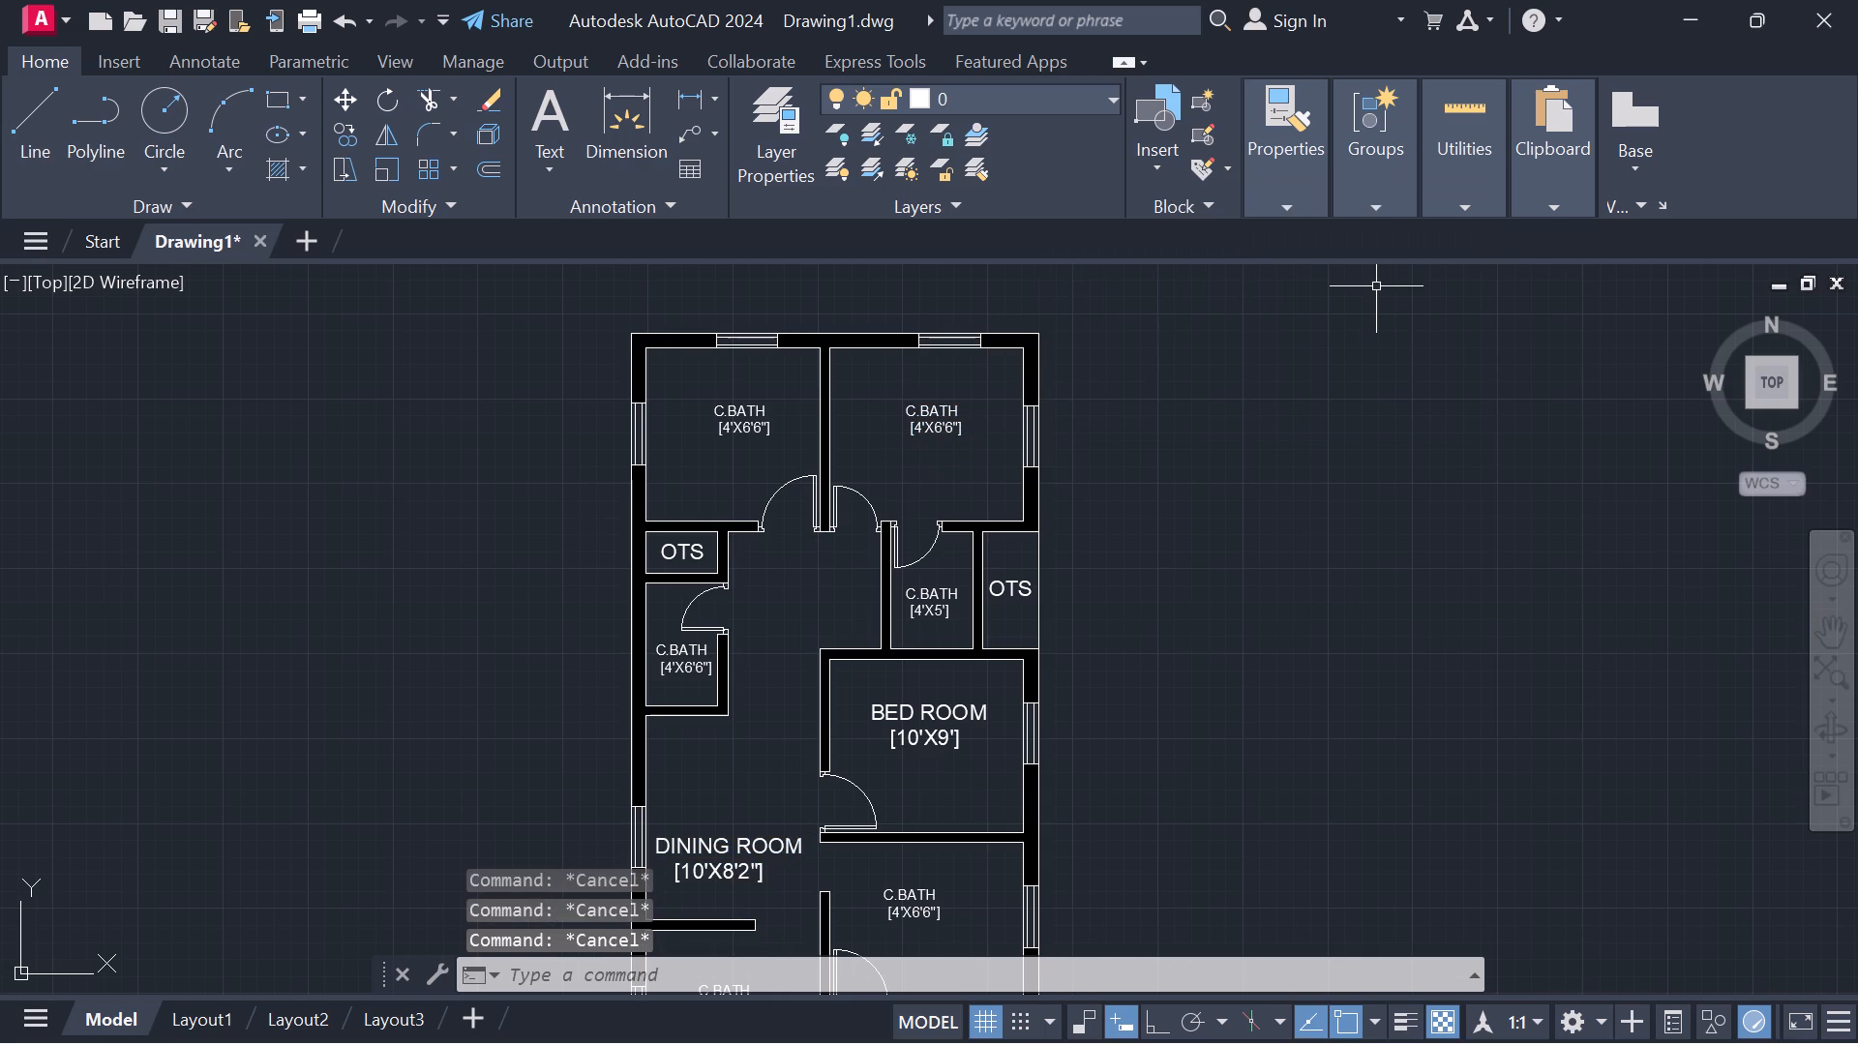
# Widen and deepen the frame of the C.BATH [4'X6'6"] label in the plan's northeast room and choose a 9" text height.
pyautogui.doubleClick(959, 419)
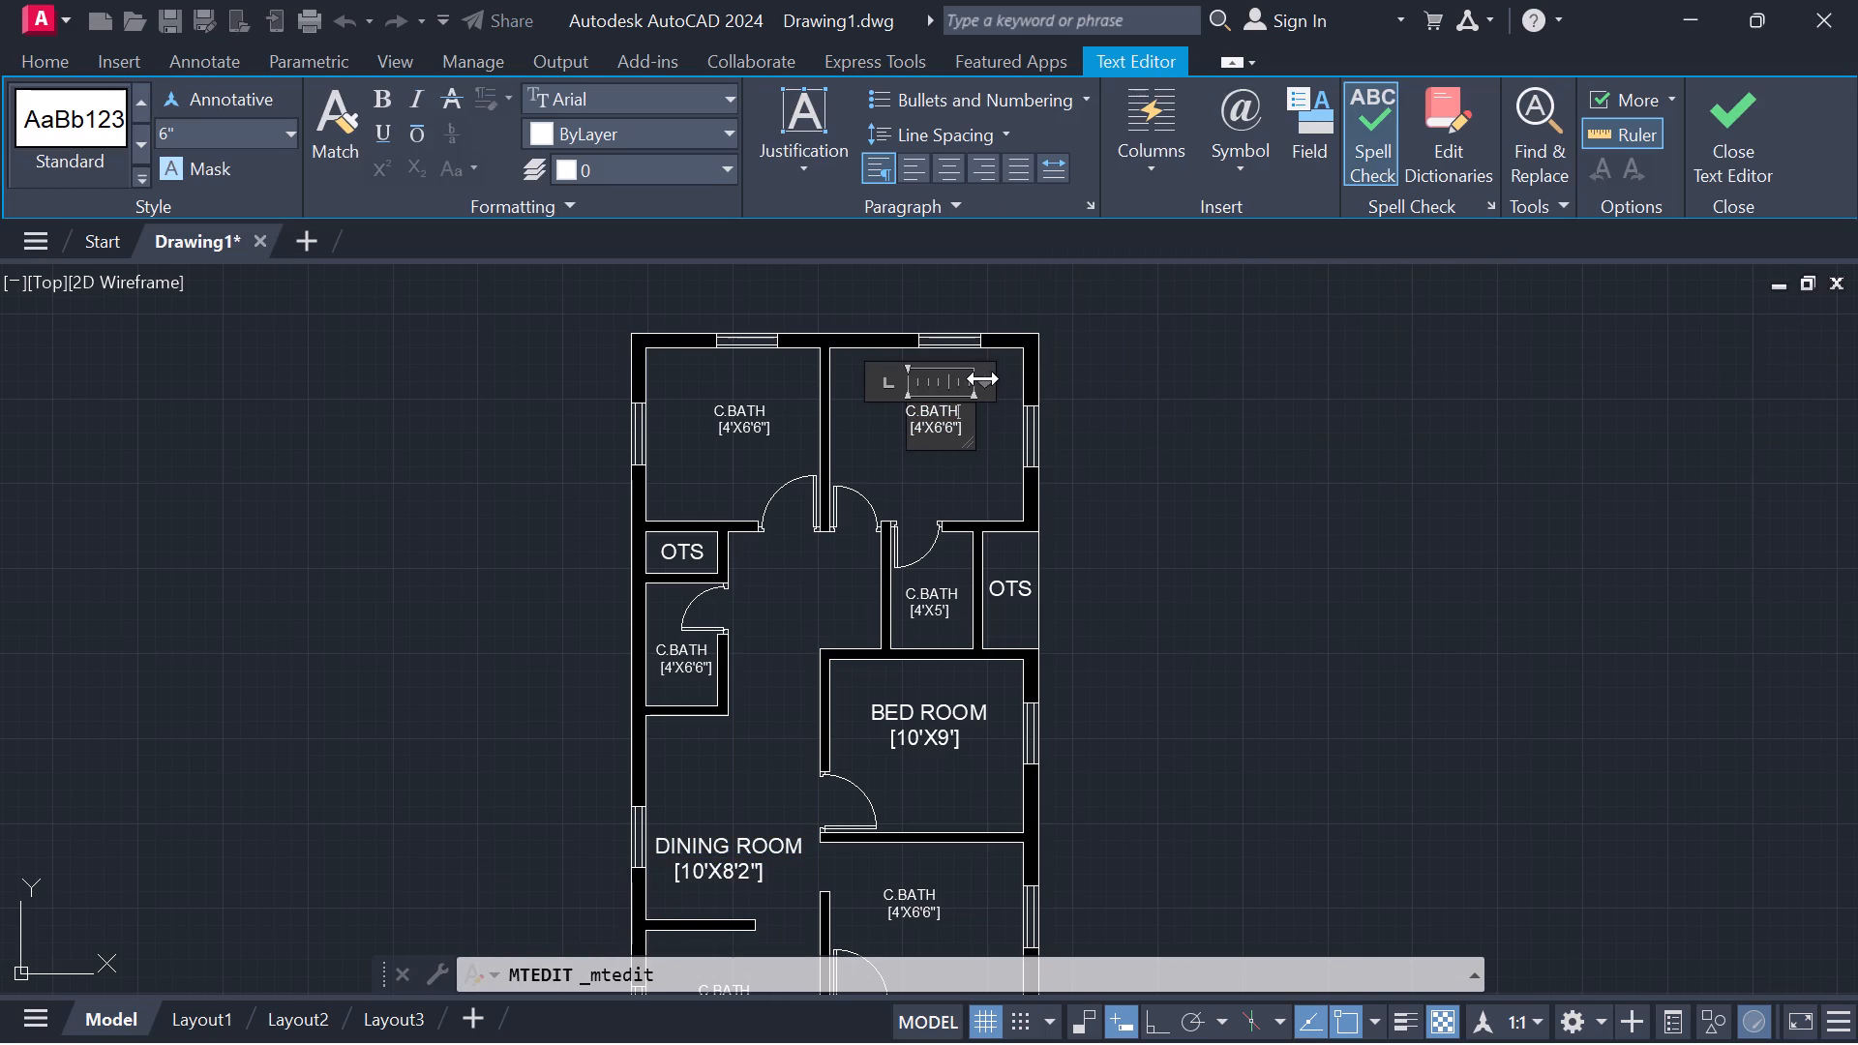
pyautogui.moveTo(983, 378); pyautogui.dragTo(1094, 401)
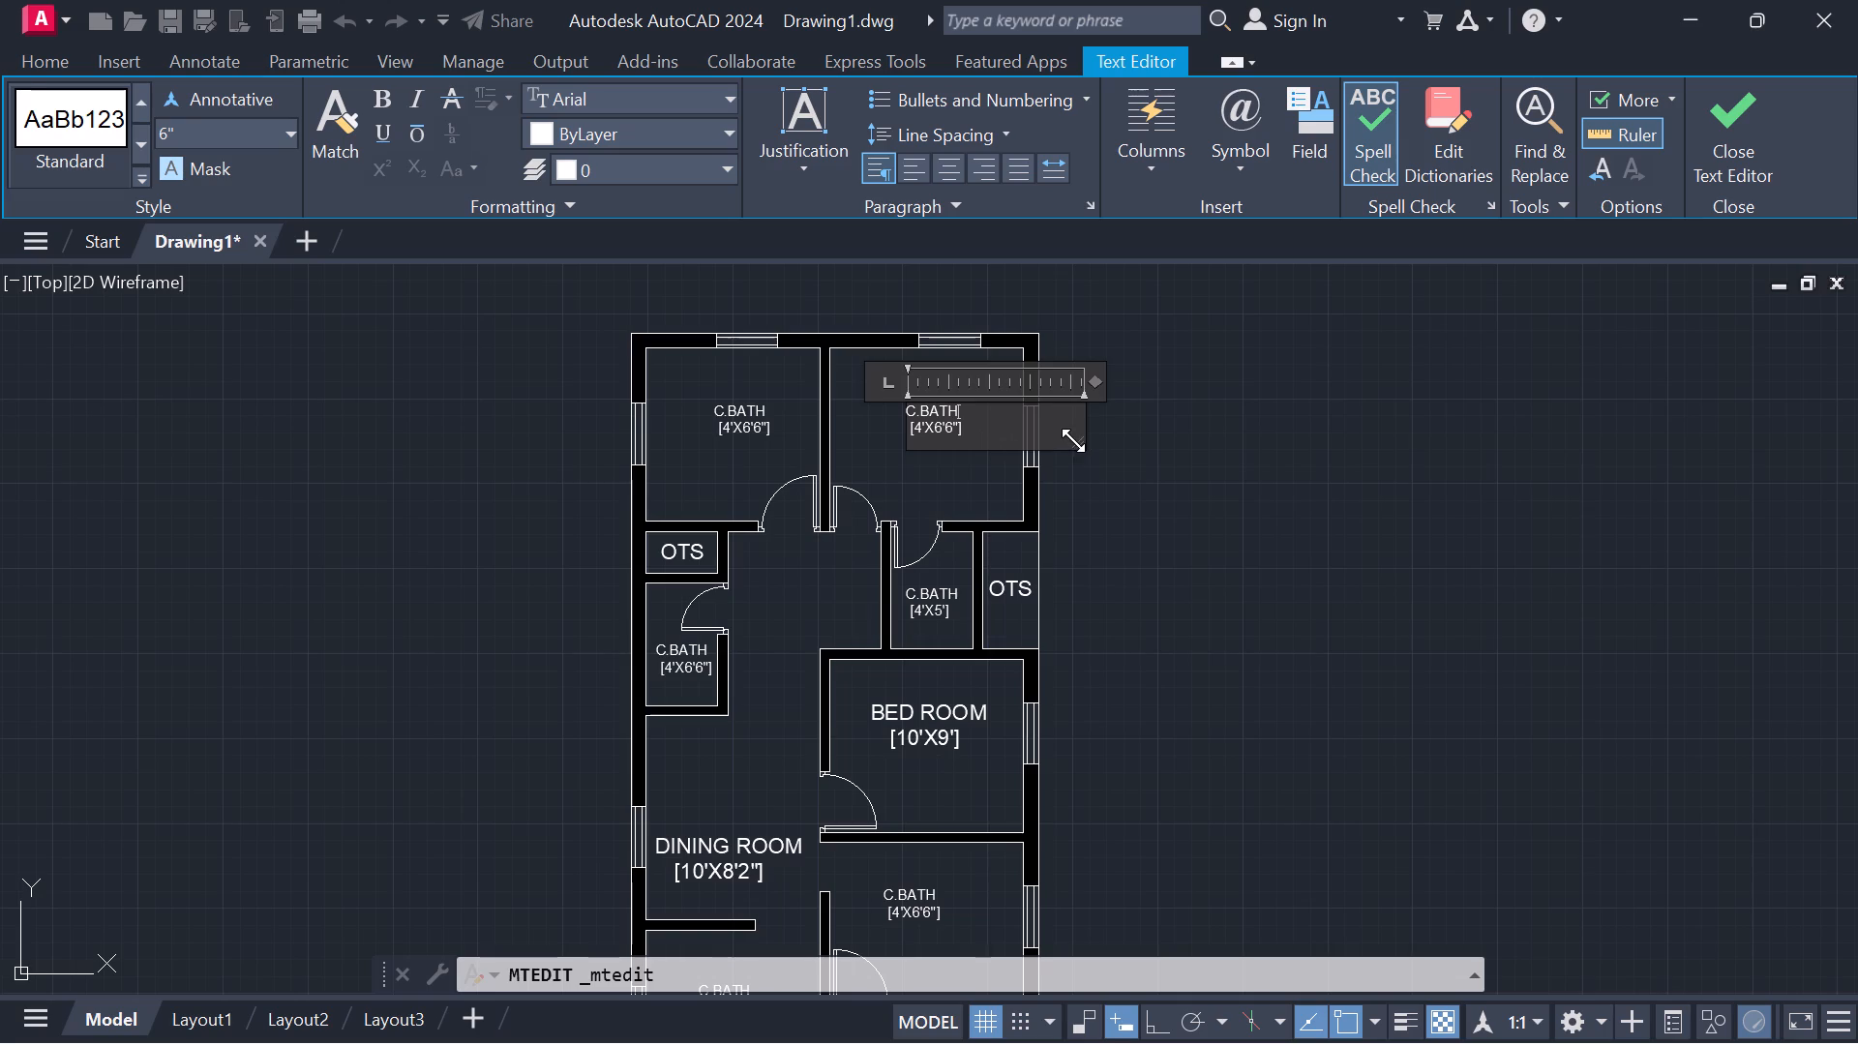
pyautogui.moveTo(1073, 440); pyautogui.dragTo(1083, 486)
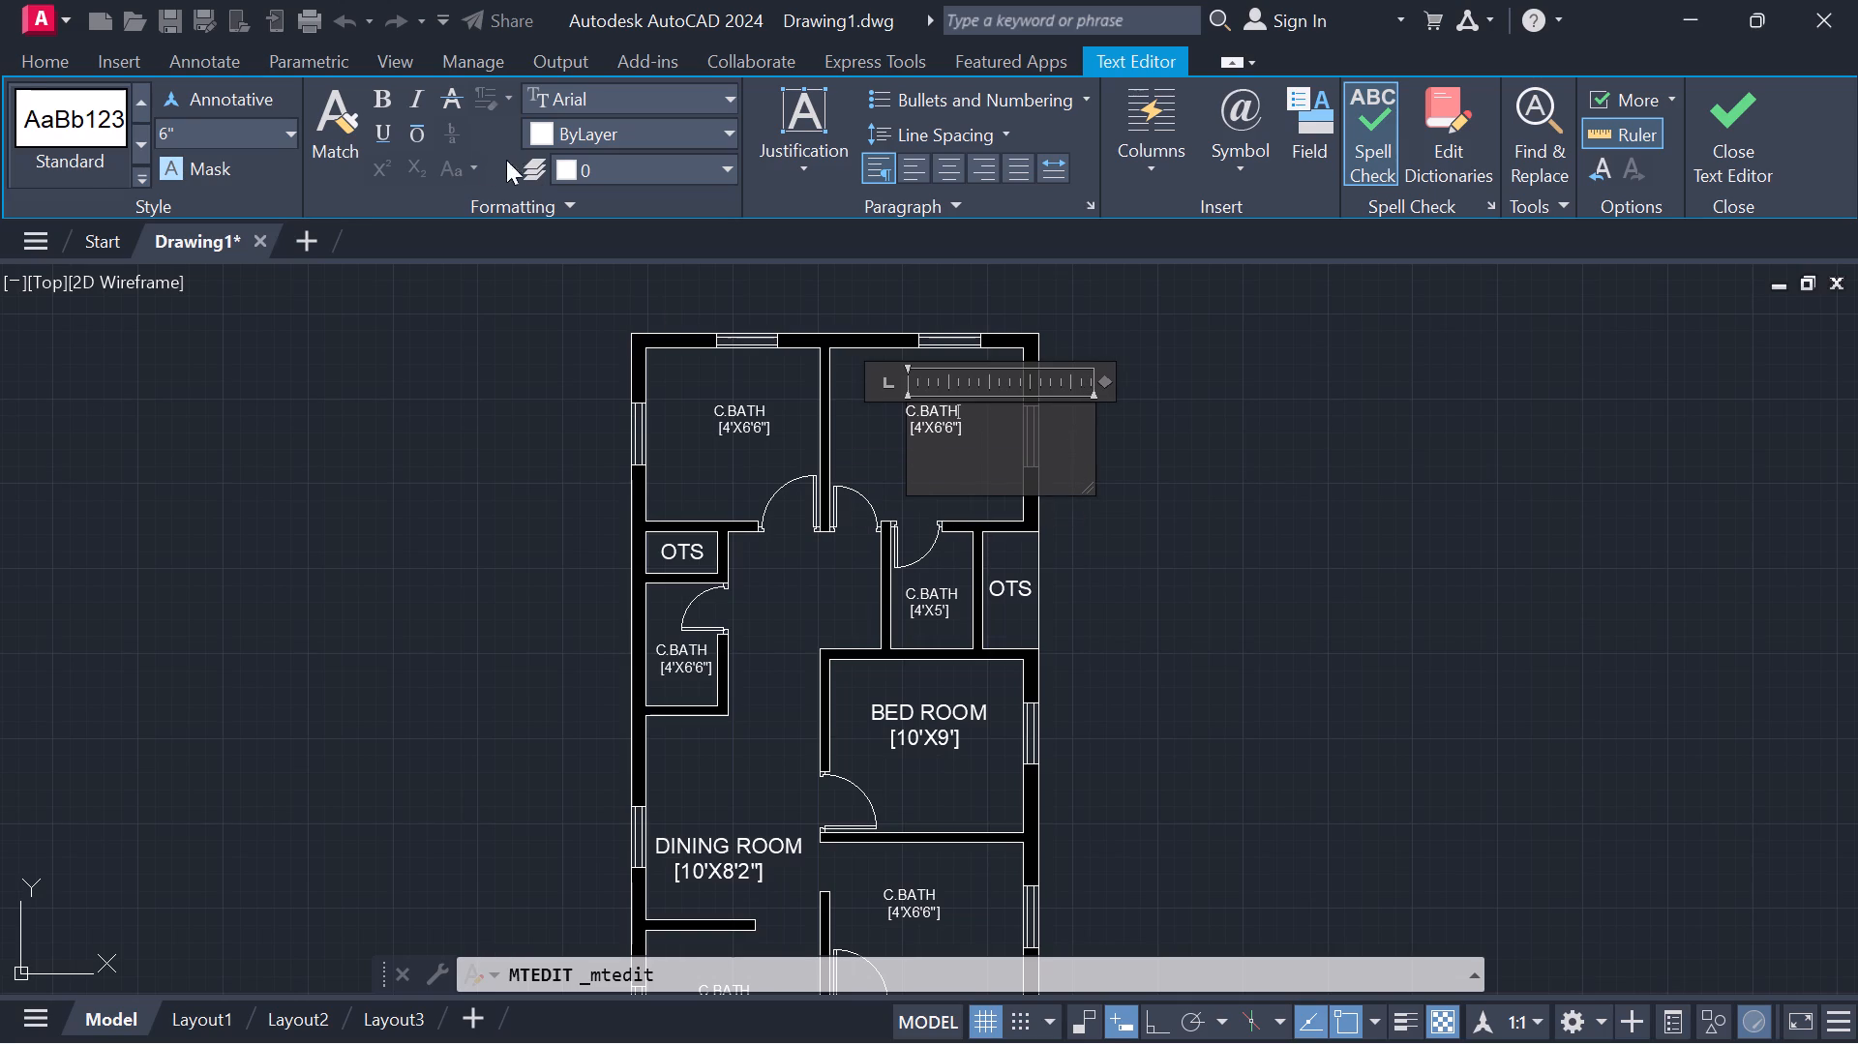
pyautogui.click(288, 128)
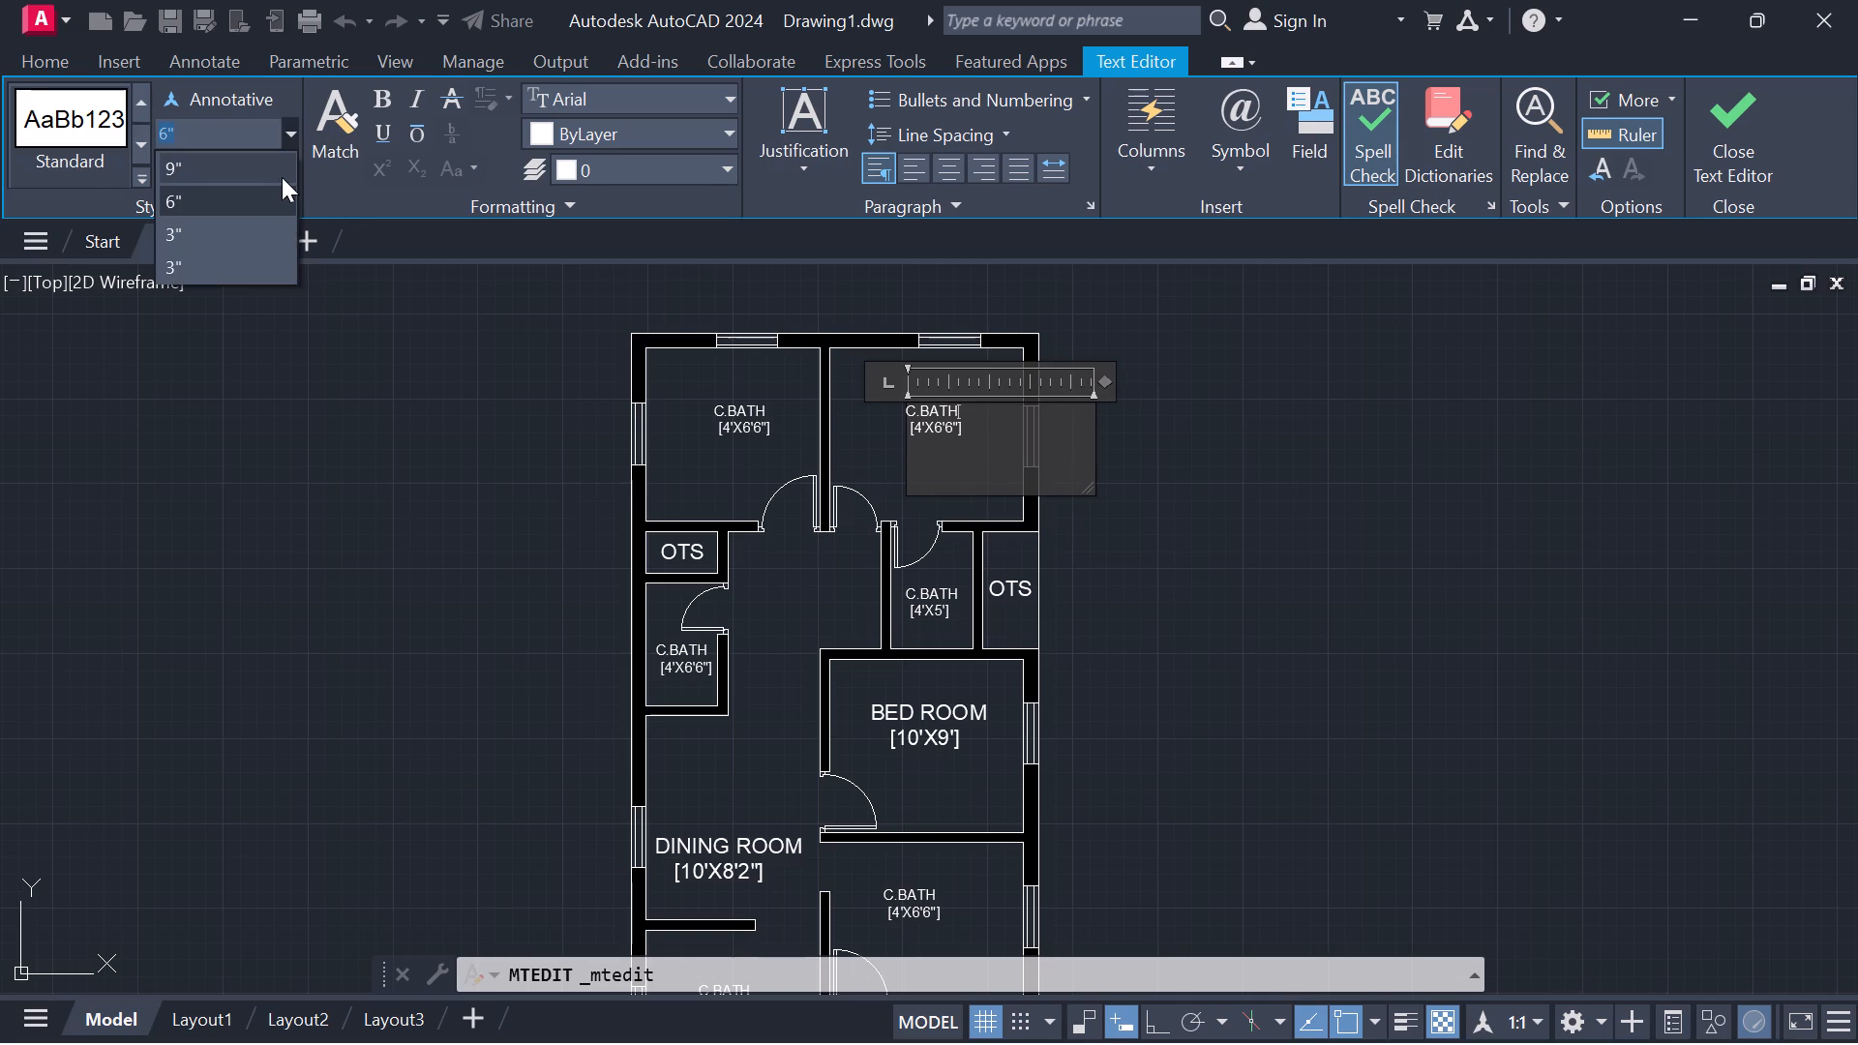
pyautogui.click(278, 164)
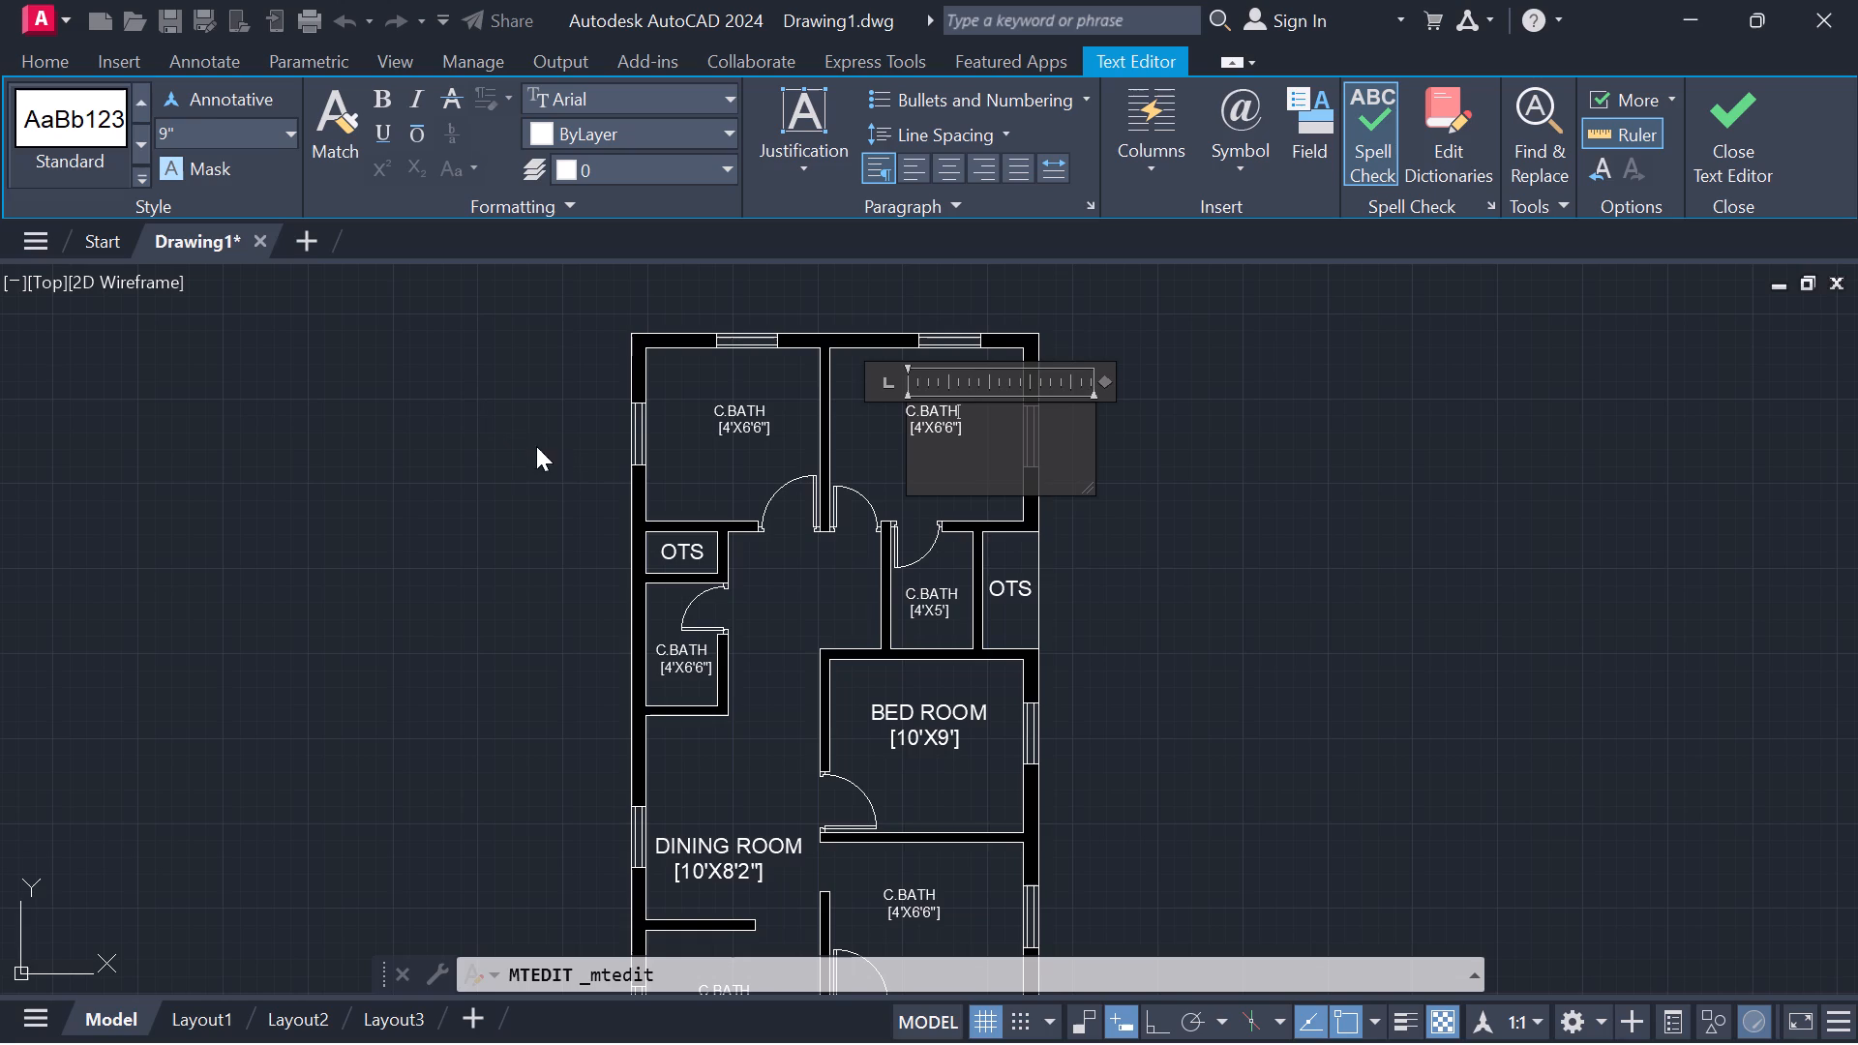
# Delete all the text in the northeast room's C.BATH [4'X6'6"] label.
pyautogui.click(980, 433)
pyautogui.press('BackSpace')
pyautogui.press('BackSpace')
pyautogui.press('BackSpace')
pyautogui.press('BackSpace')
pyautogui.press('BackSpace')
pyautogui.press('BackSpace')
pyautogui.press('BackSpace')
pyautogui.press('BackSpace')
pyautogui.press('BackSpace')
pyautogui.press('BackSpace')
pyautogui.press('BackSpace')
pyautogui.press('BackSpace')
pyautogui.press('BackSpace')
pyautogui.press('BackSpace')
pyautogui.press('BackSpace')
pyautogui.press('BackSpace')
pyautogui.press('BackSpace')
pyautogui.press('BackSpace')
pyautogui.press('BackSpace')
pyautogui.press('BackSpace')
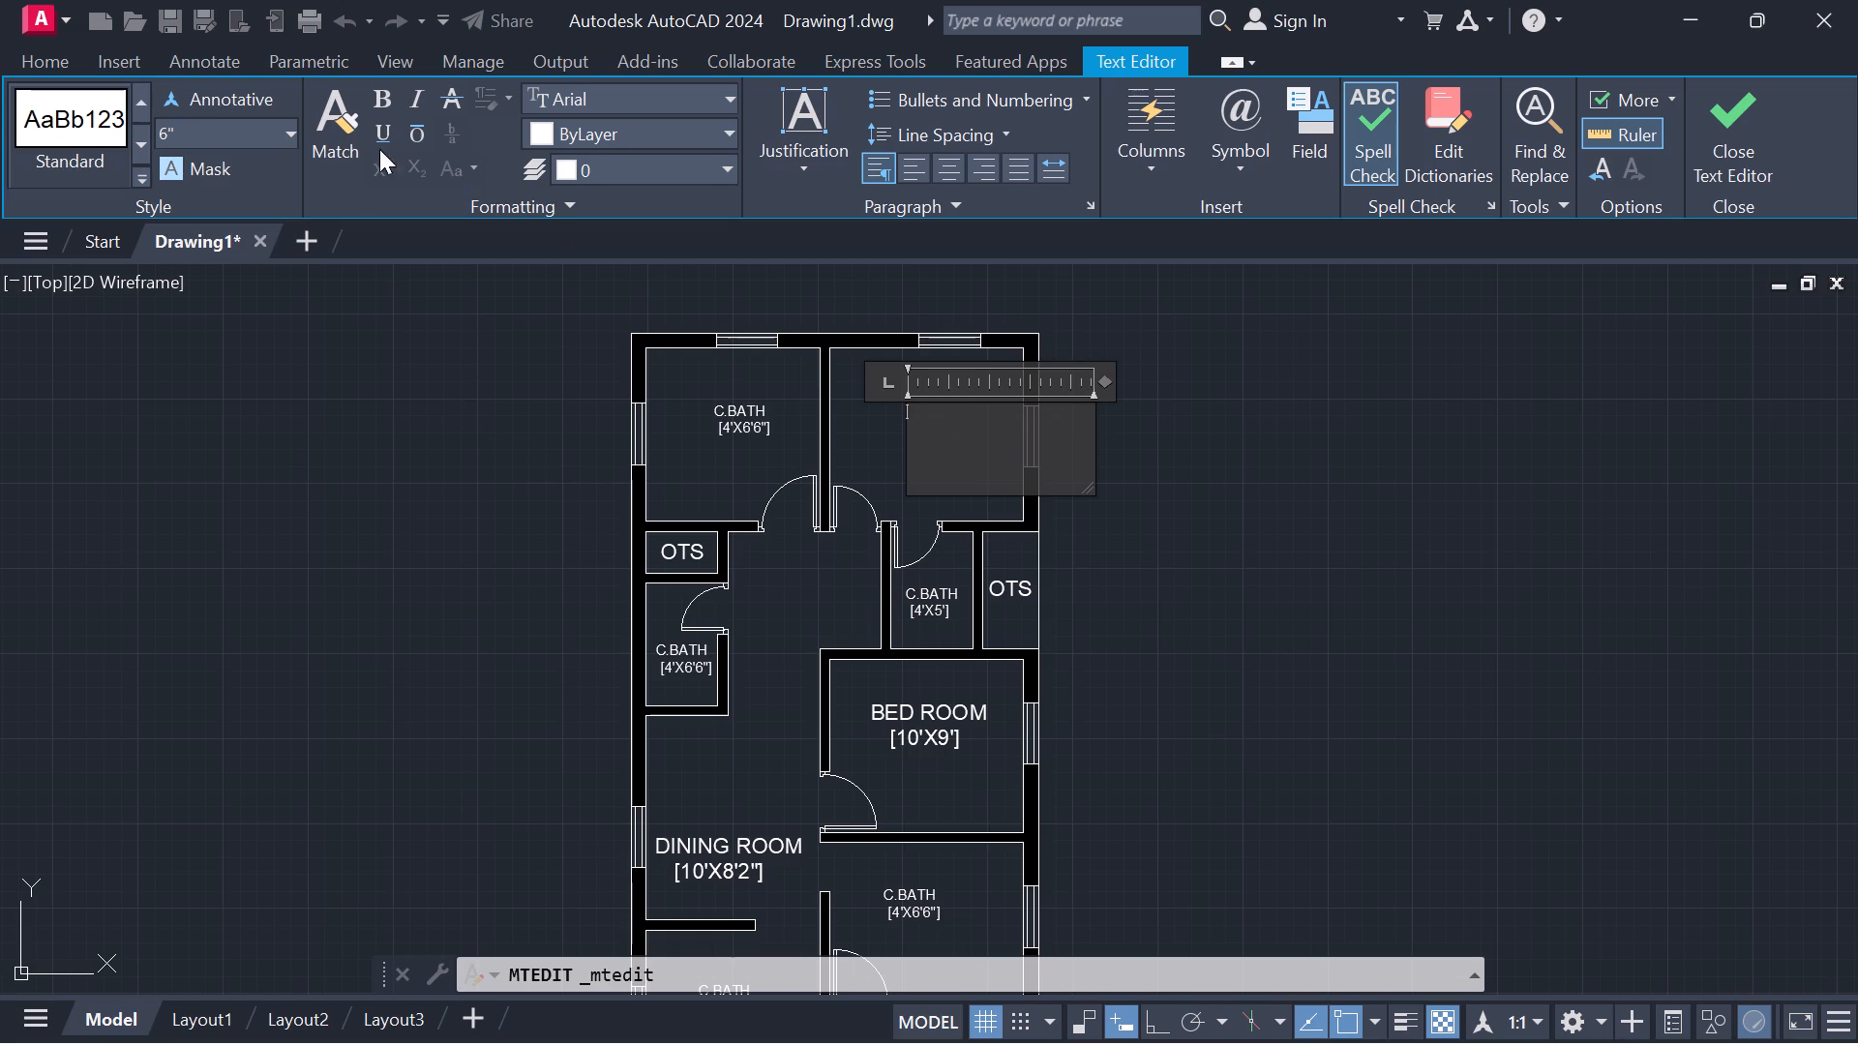
# Set the emptied label's text height to 9" and enter BED ROOM in it.
pyautogui.click(284, 131)
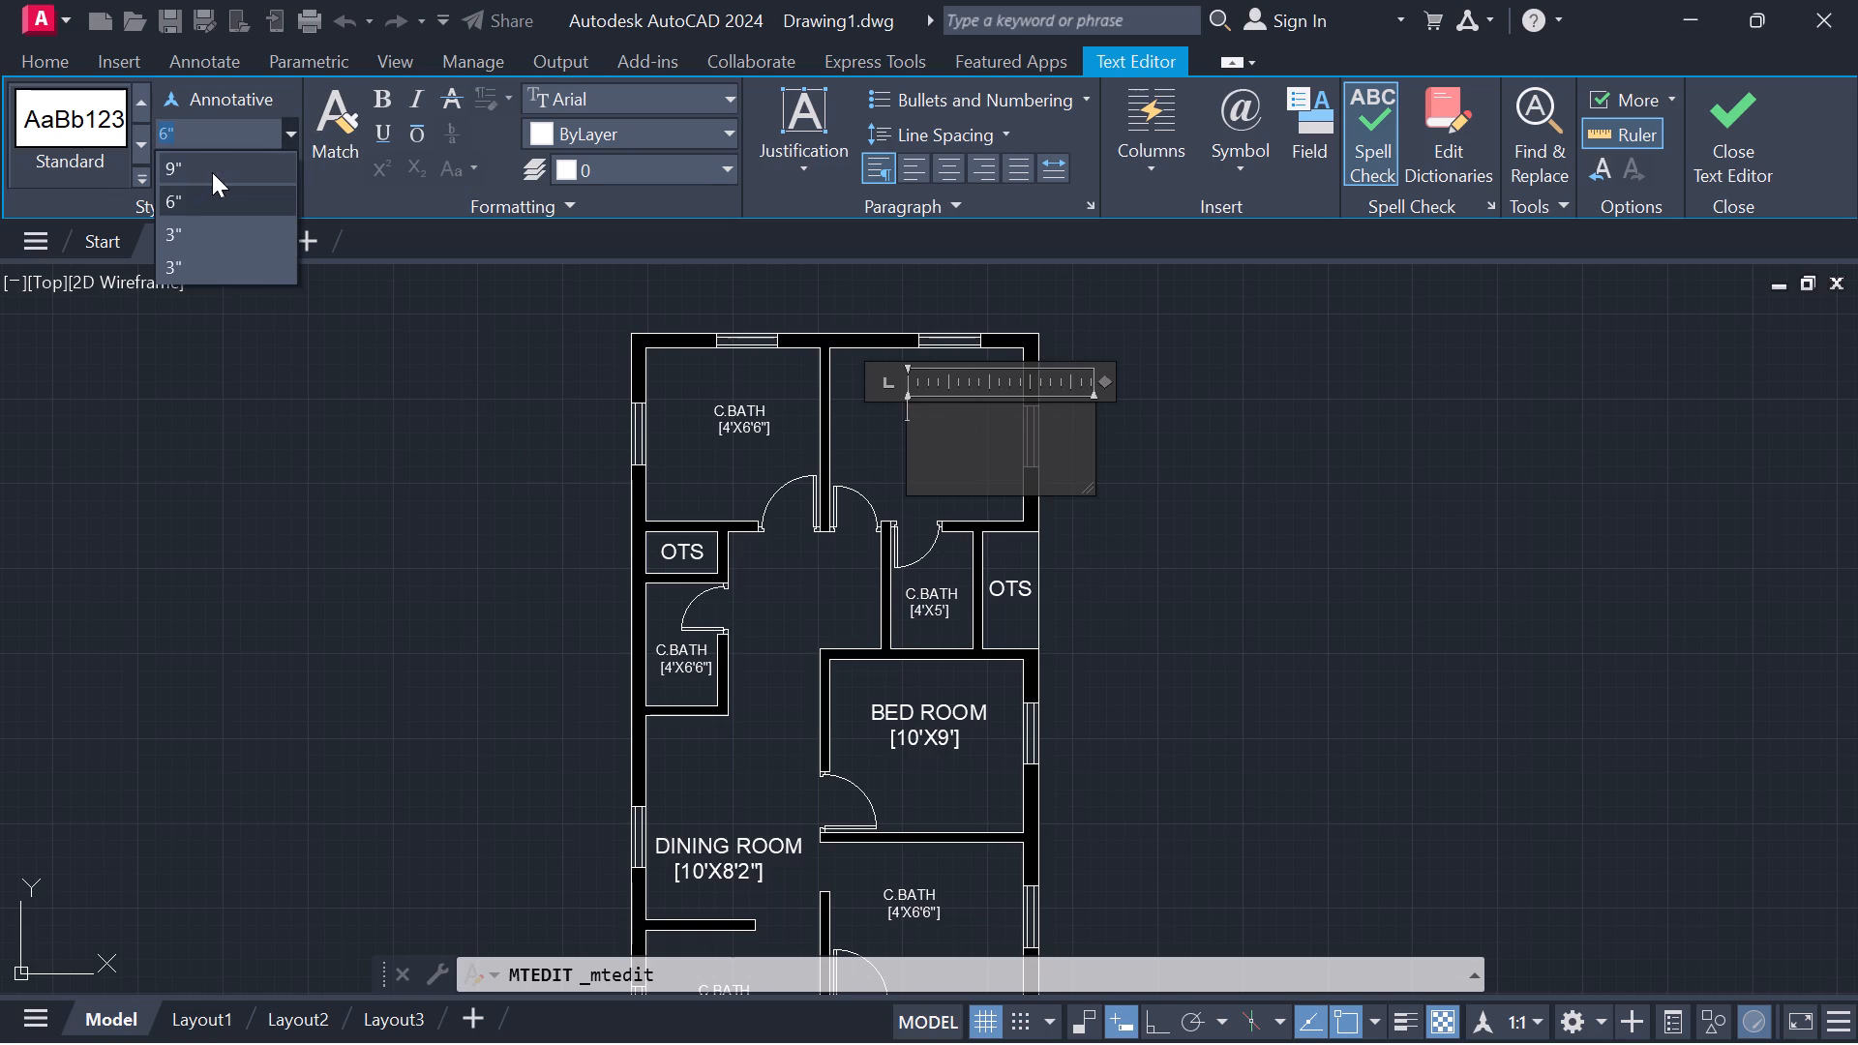
pyautogui.click(212, 171)
pyautogui.click(934, 407)
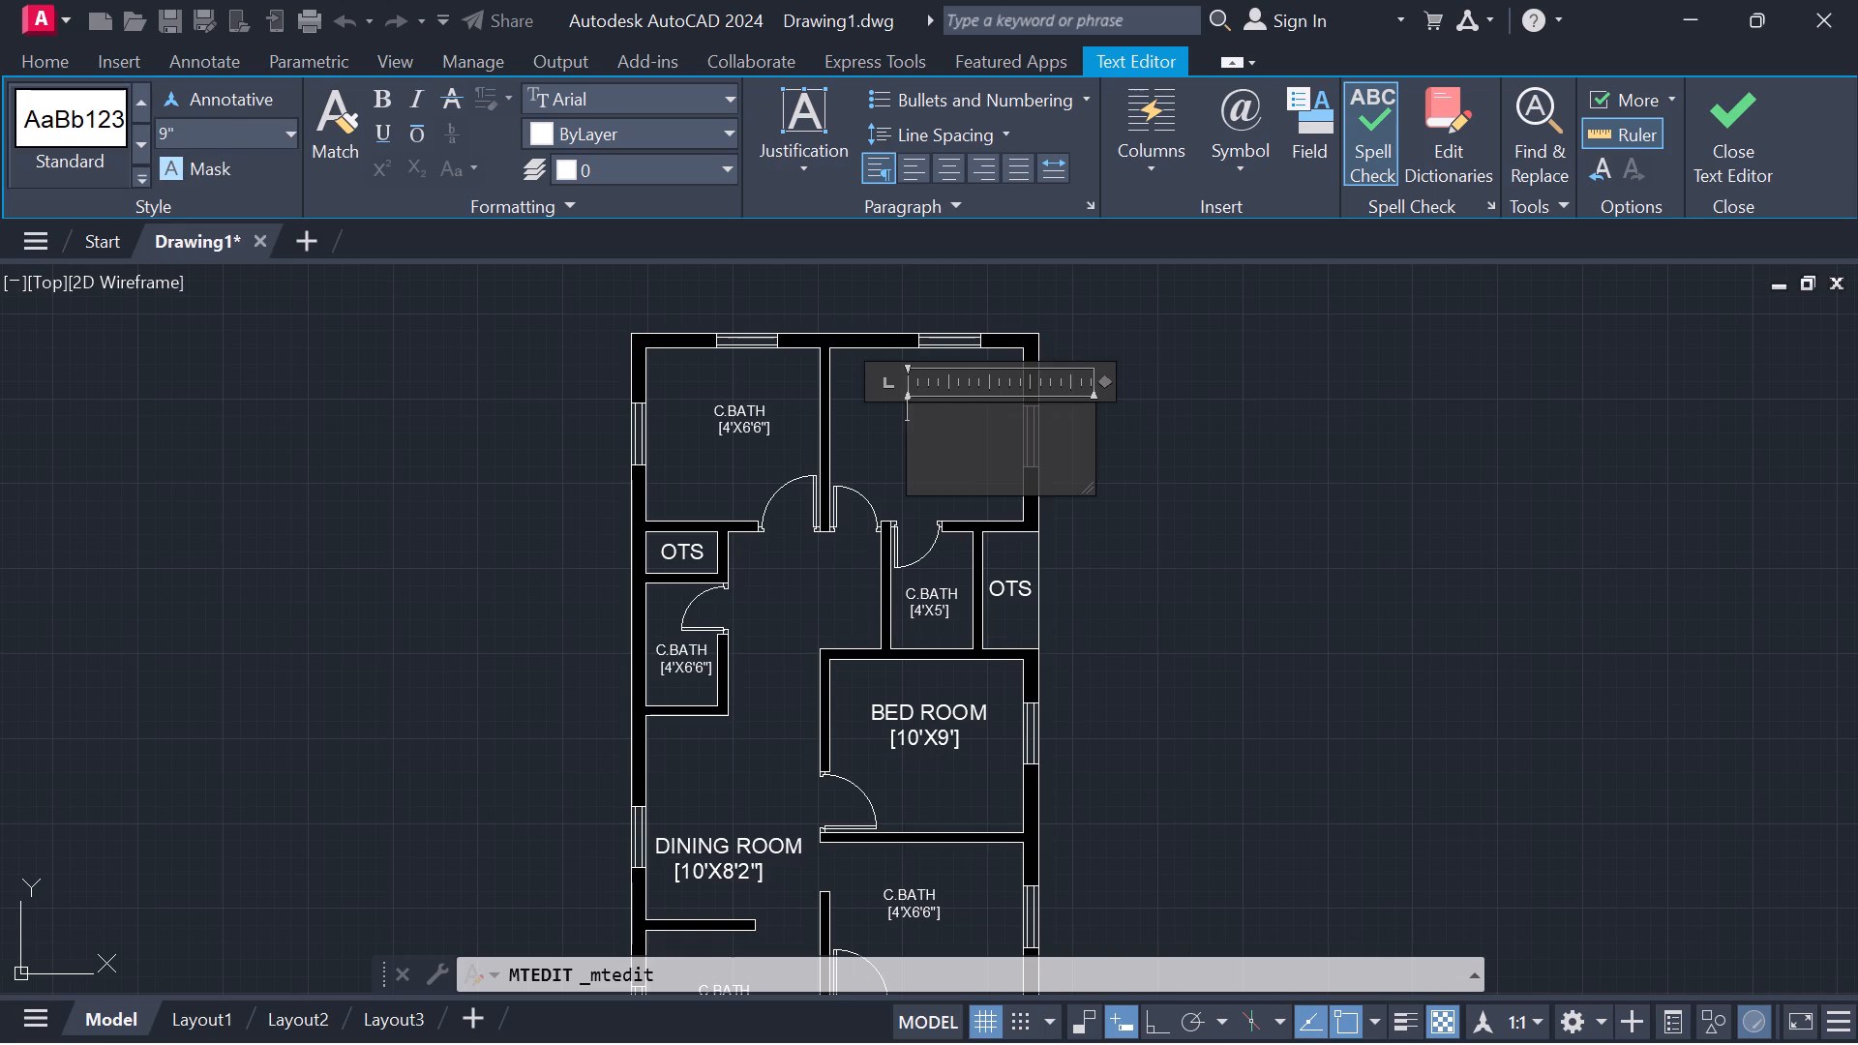
pyautogui.press('b')
pyautogui.press('e')
pyautogui.press('d')
pyautogui.press('space')
pyautogui.write('ROOM')
# Add a second line reading [10'X9'] under BED ROOM in the northeast room's label and finish editing it.
pyautogui.press('Return')
pyautogui.press('space')
pyautogui.press('space')
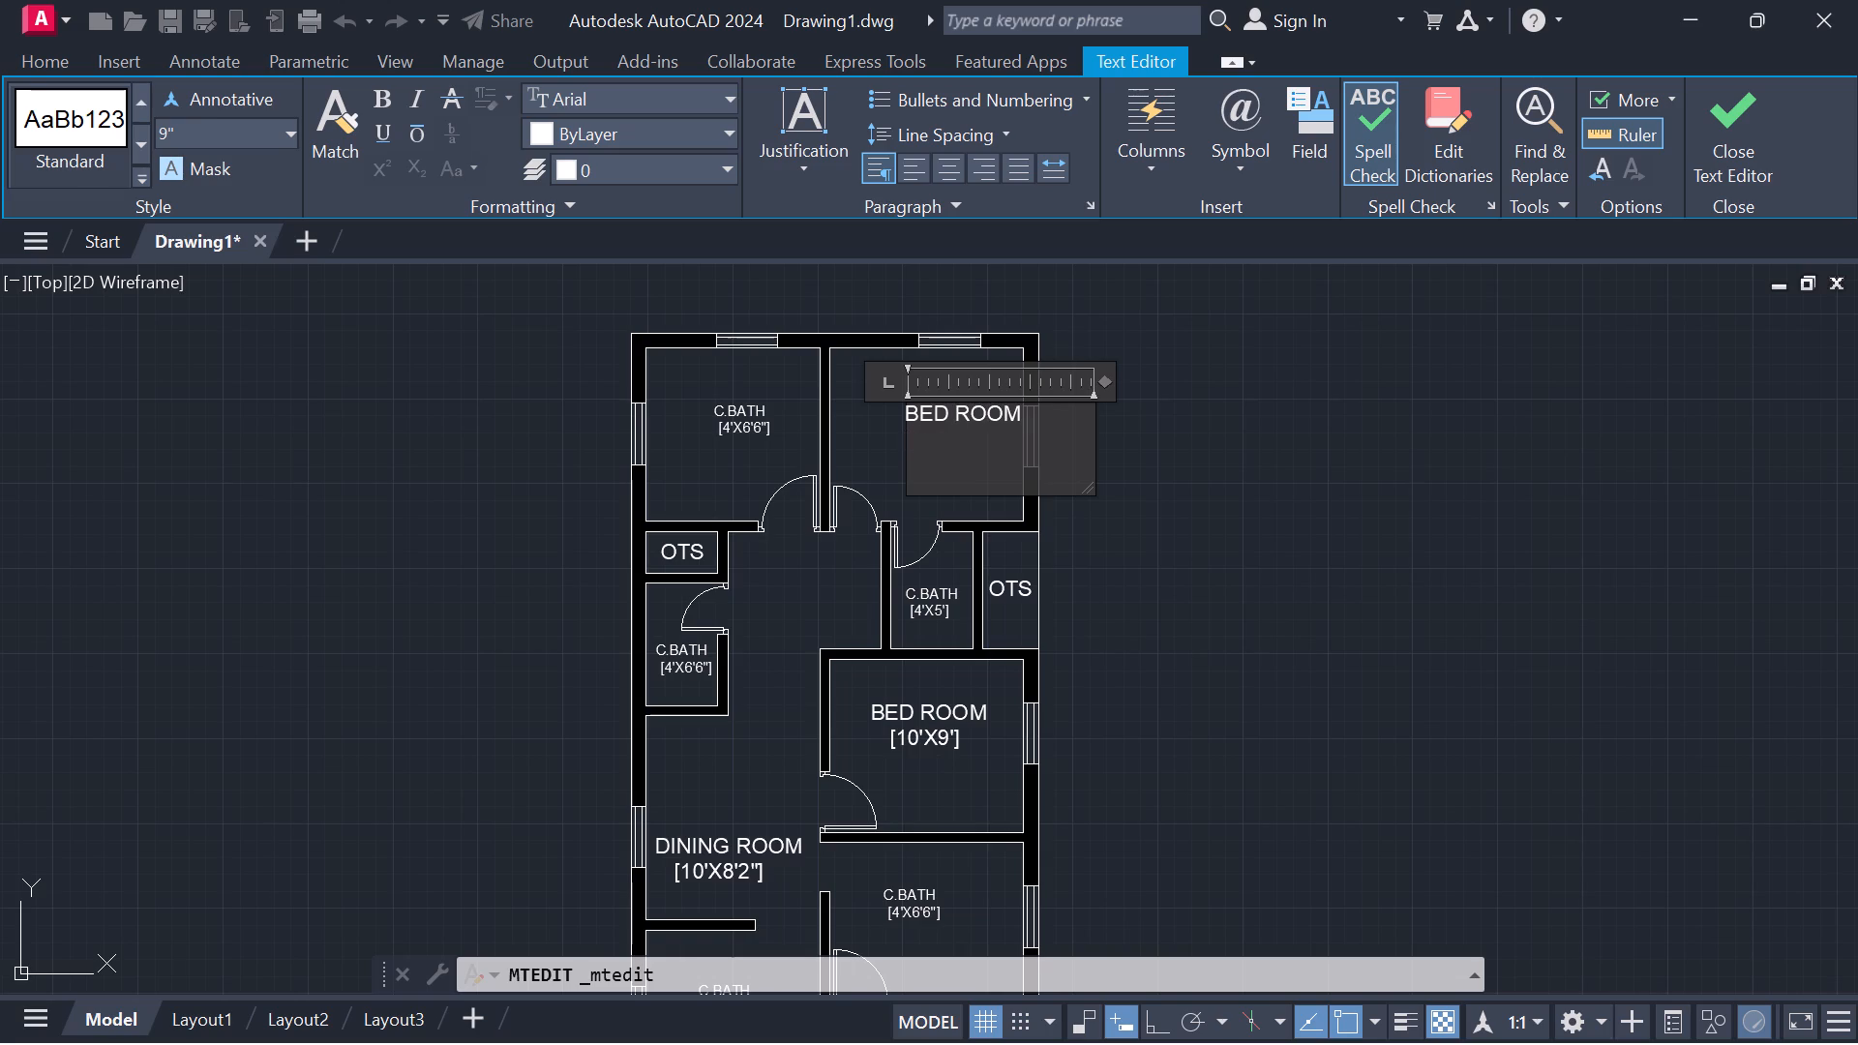
pyautogui.press('[')
pyautogui.press('1')
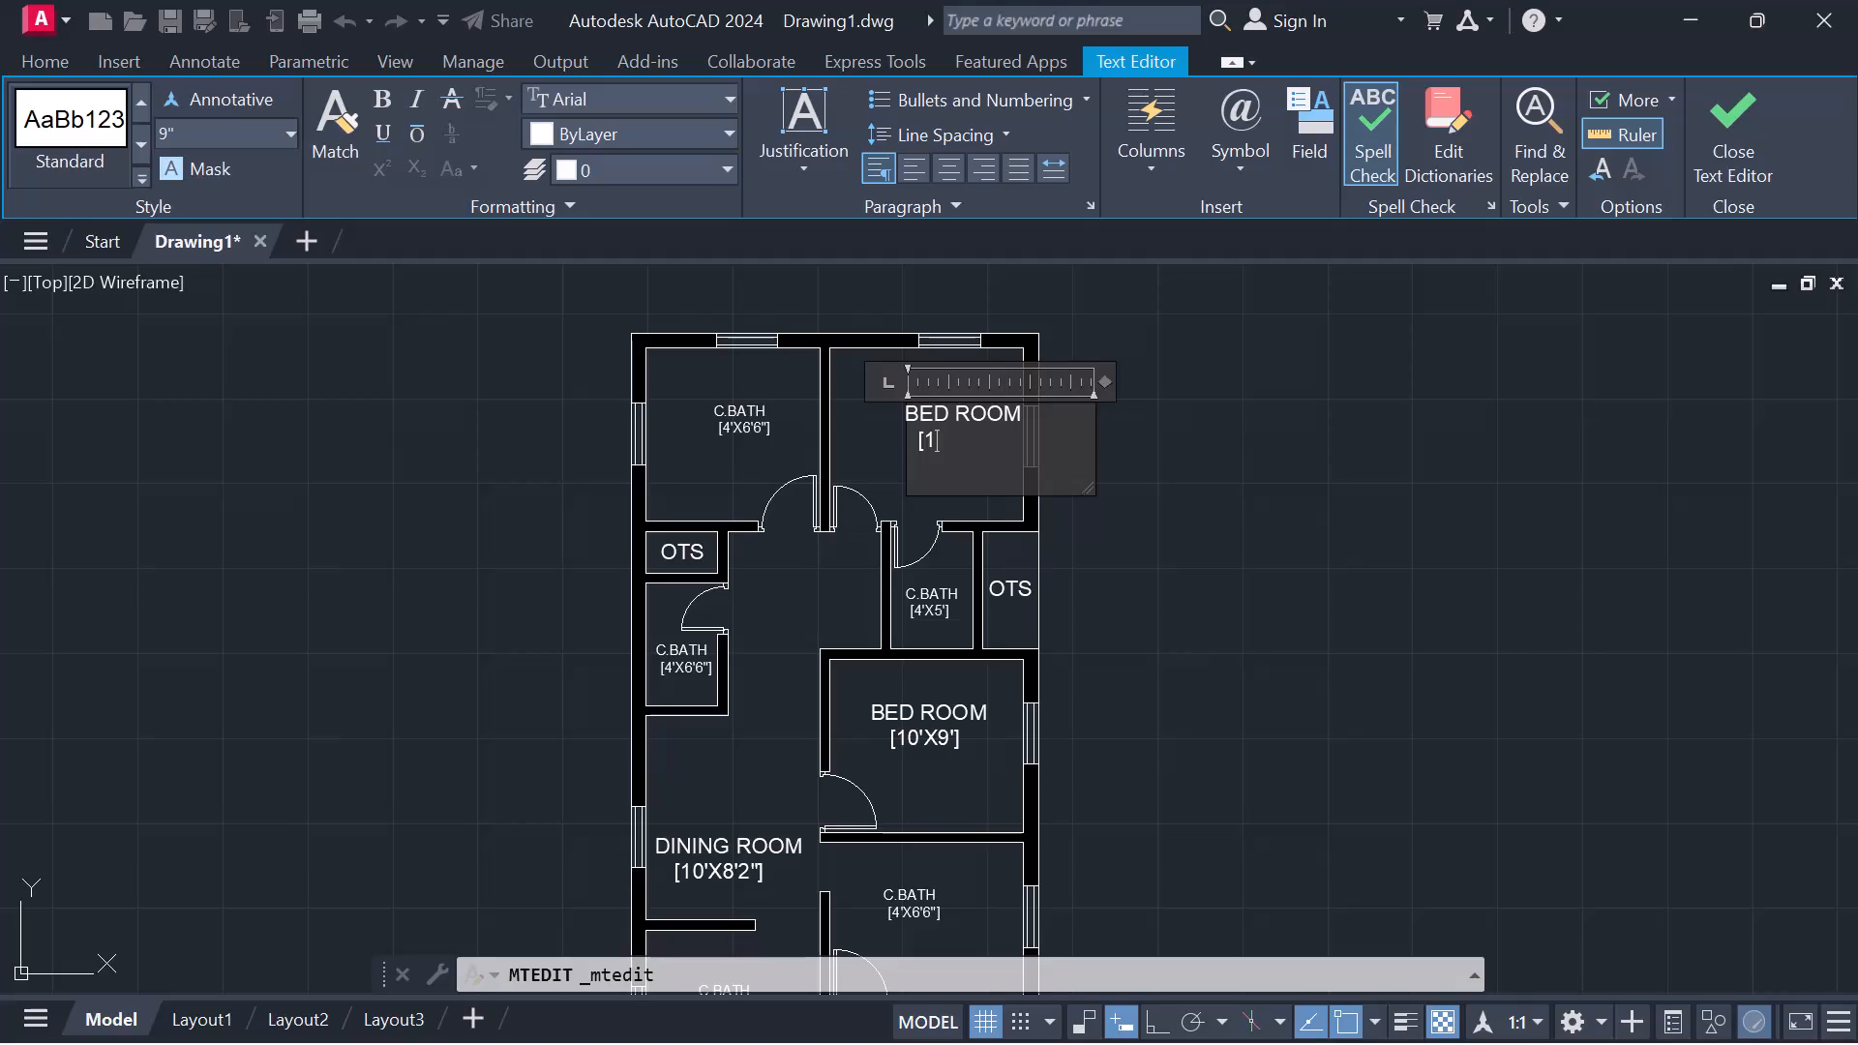
pyautogui.write("0'")
pyautogui.press('x')
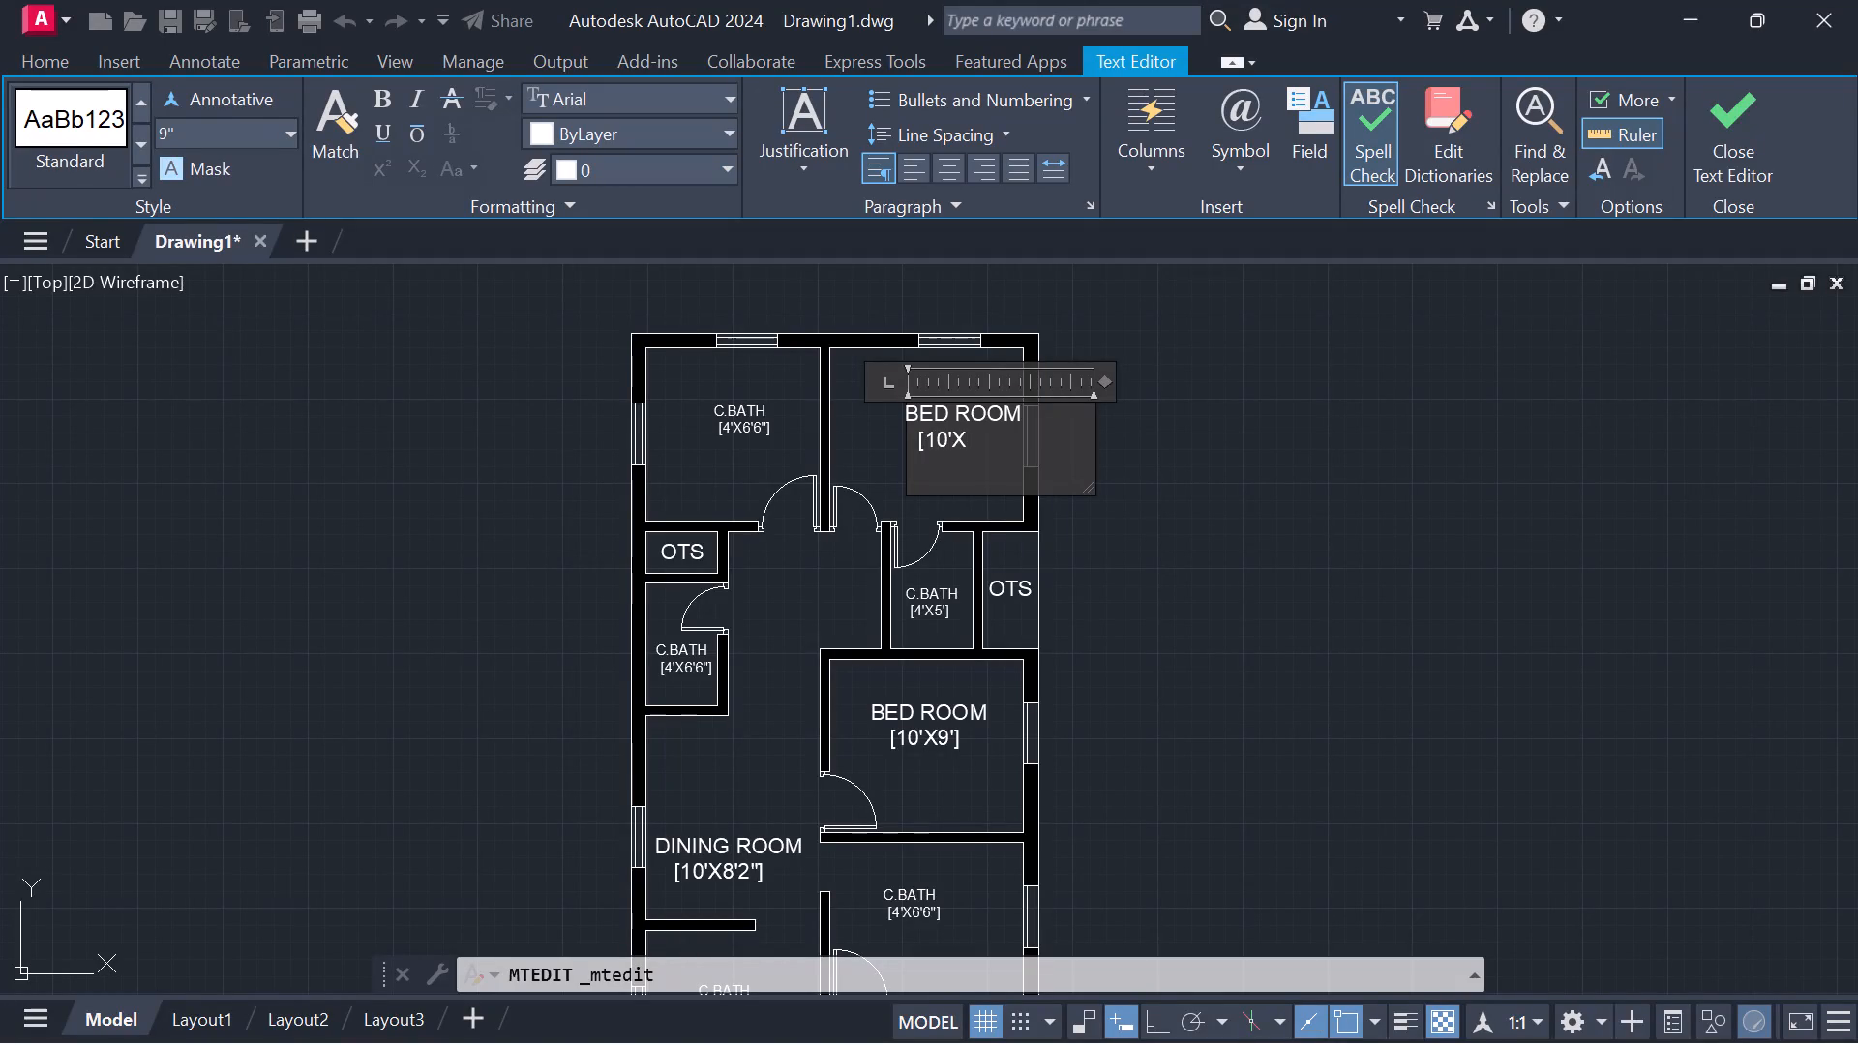
pyautogui.press('9')
pyautogui.press("'")
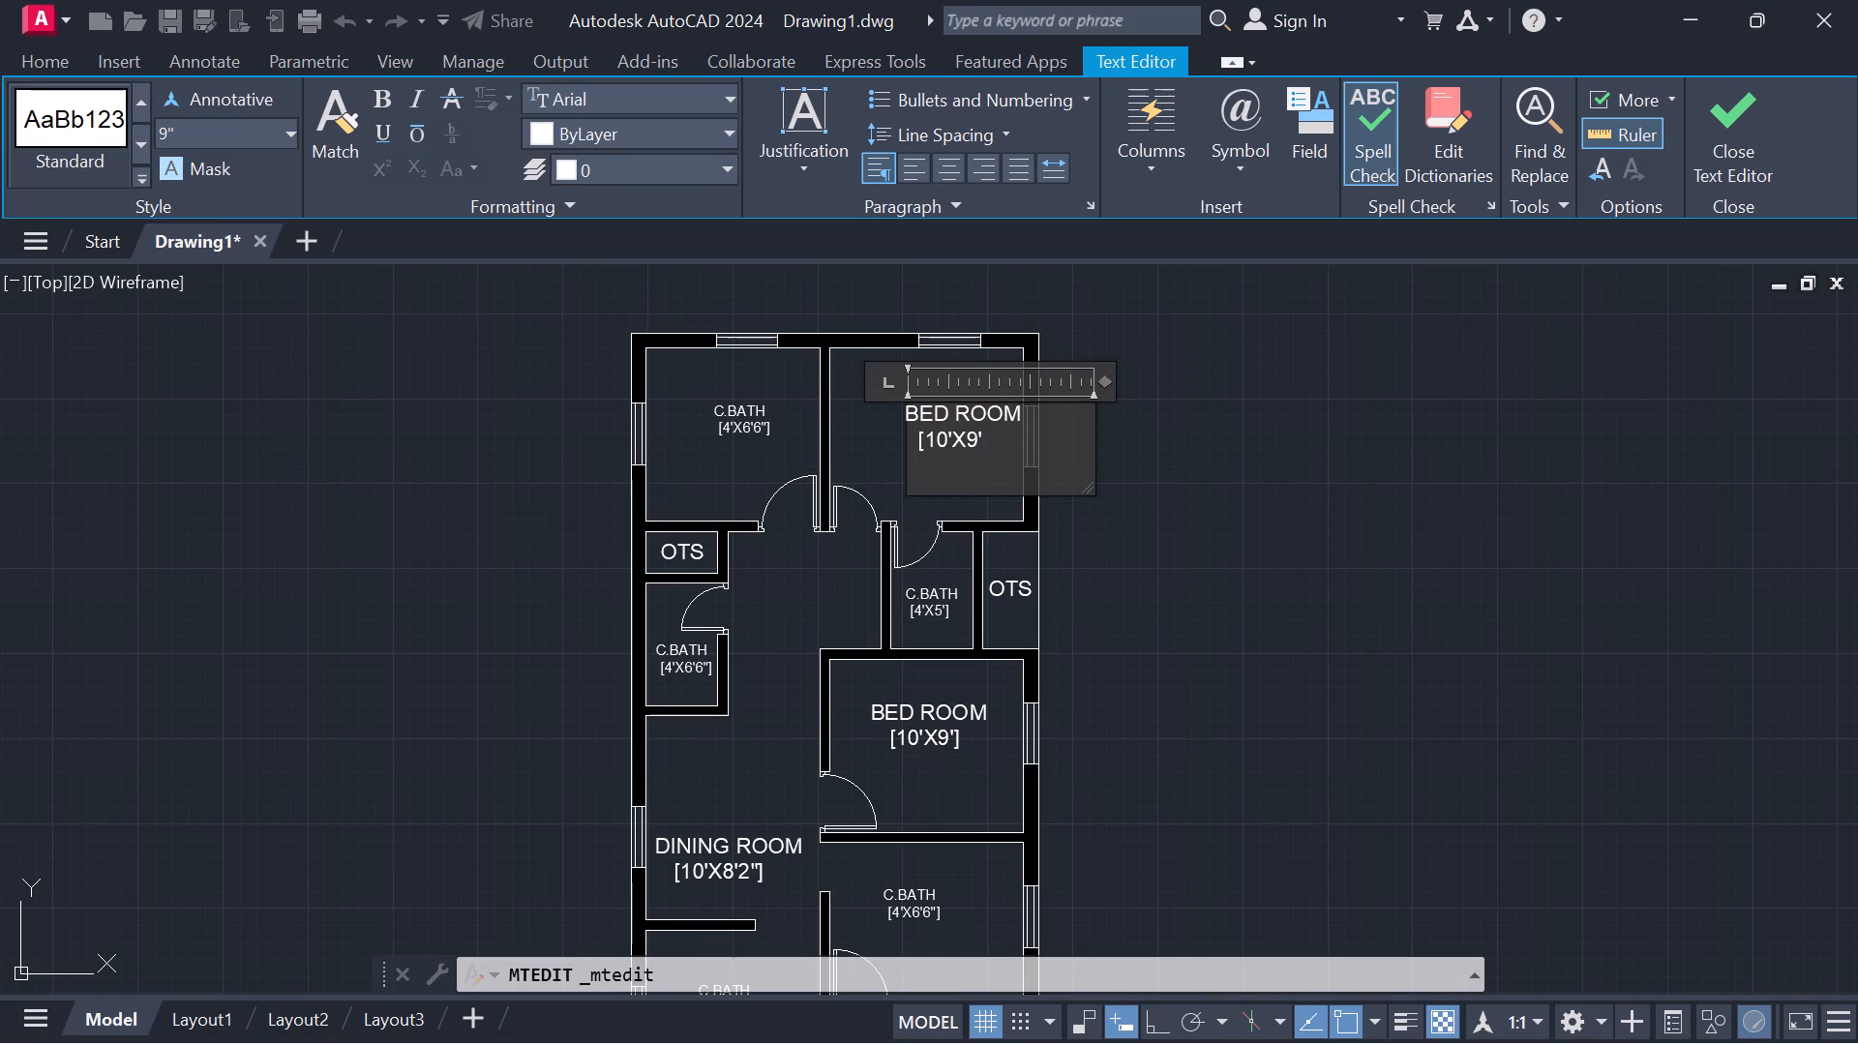
pyautogui.press(']')
pyautogui.click(1744, 123)
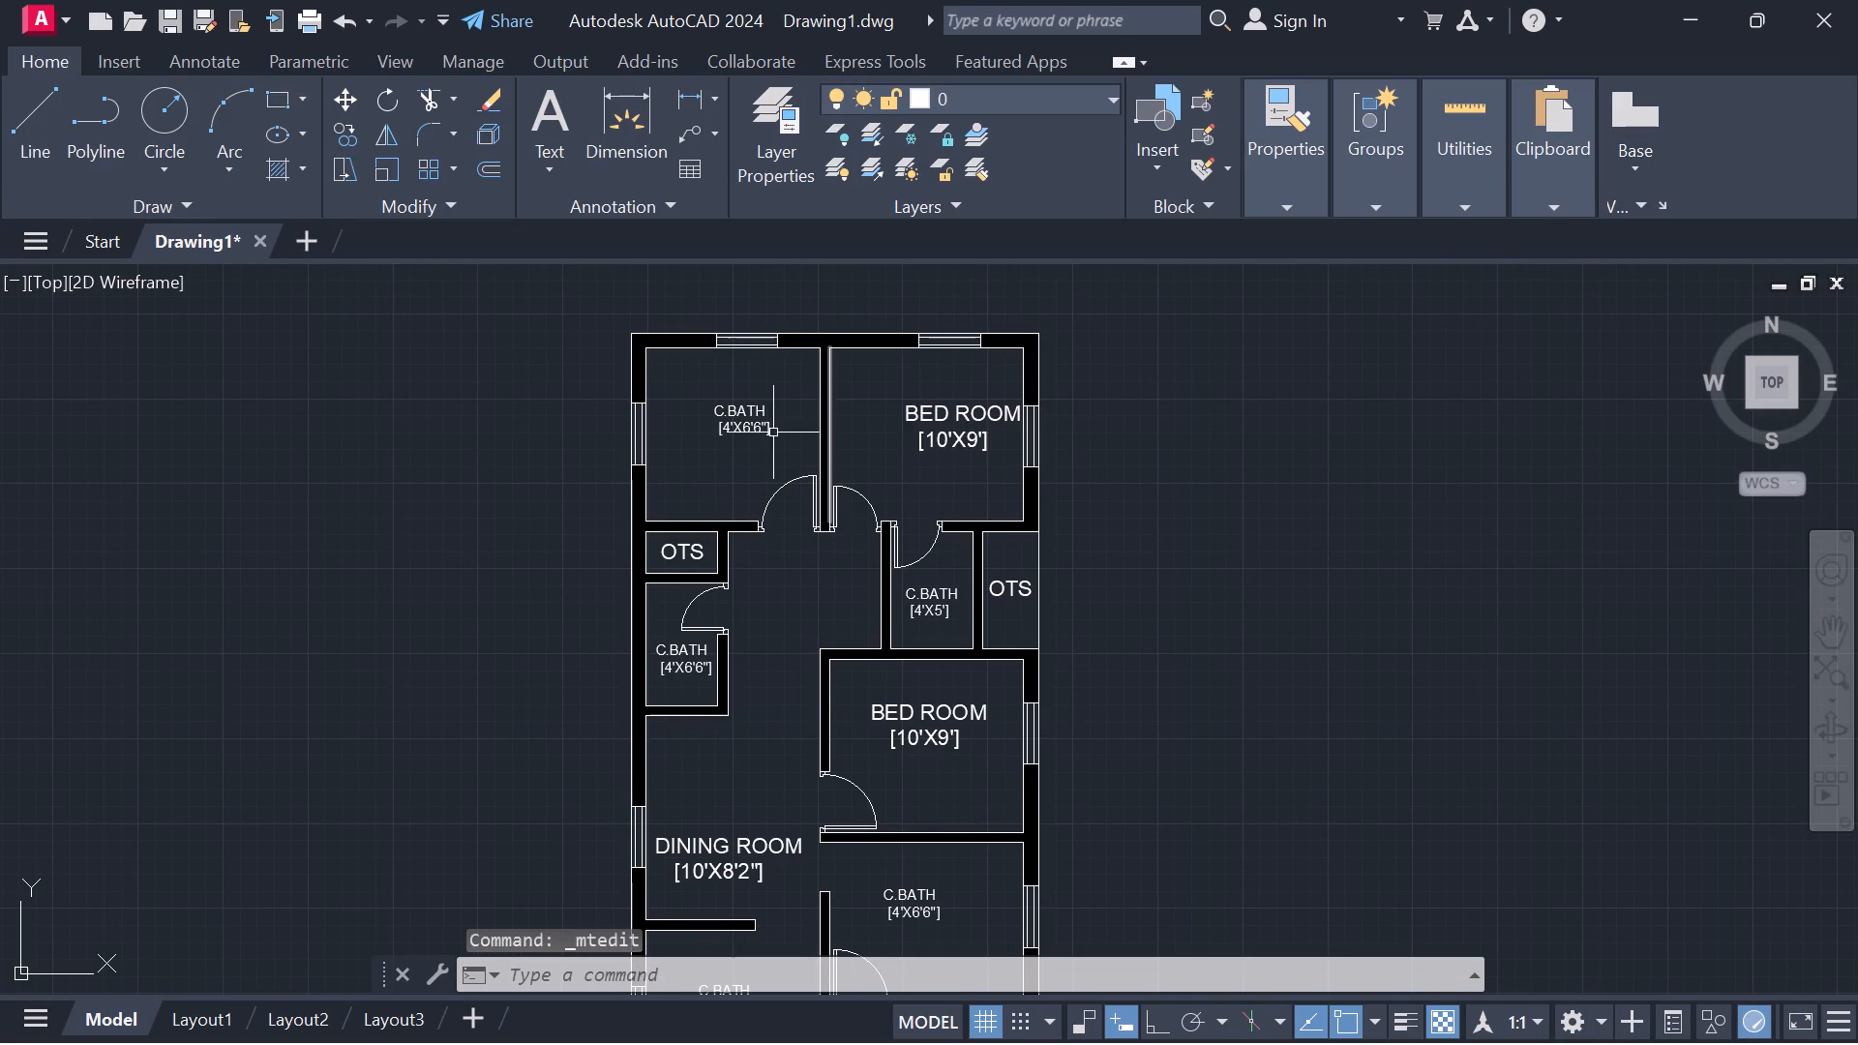
# Erase the C.BATH [4'X6'6"] label in the plan's northwest room.
pyautogui.click(758, 423)
pyautogui.rightClick(830, 414)
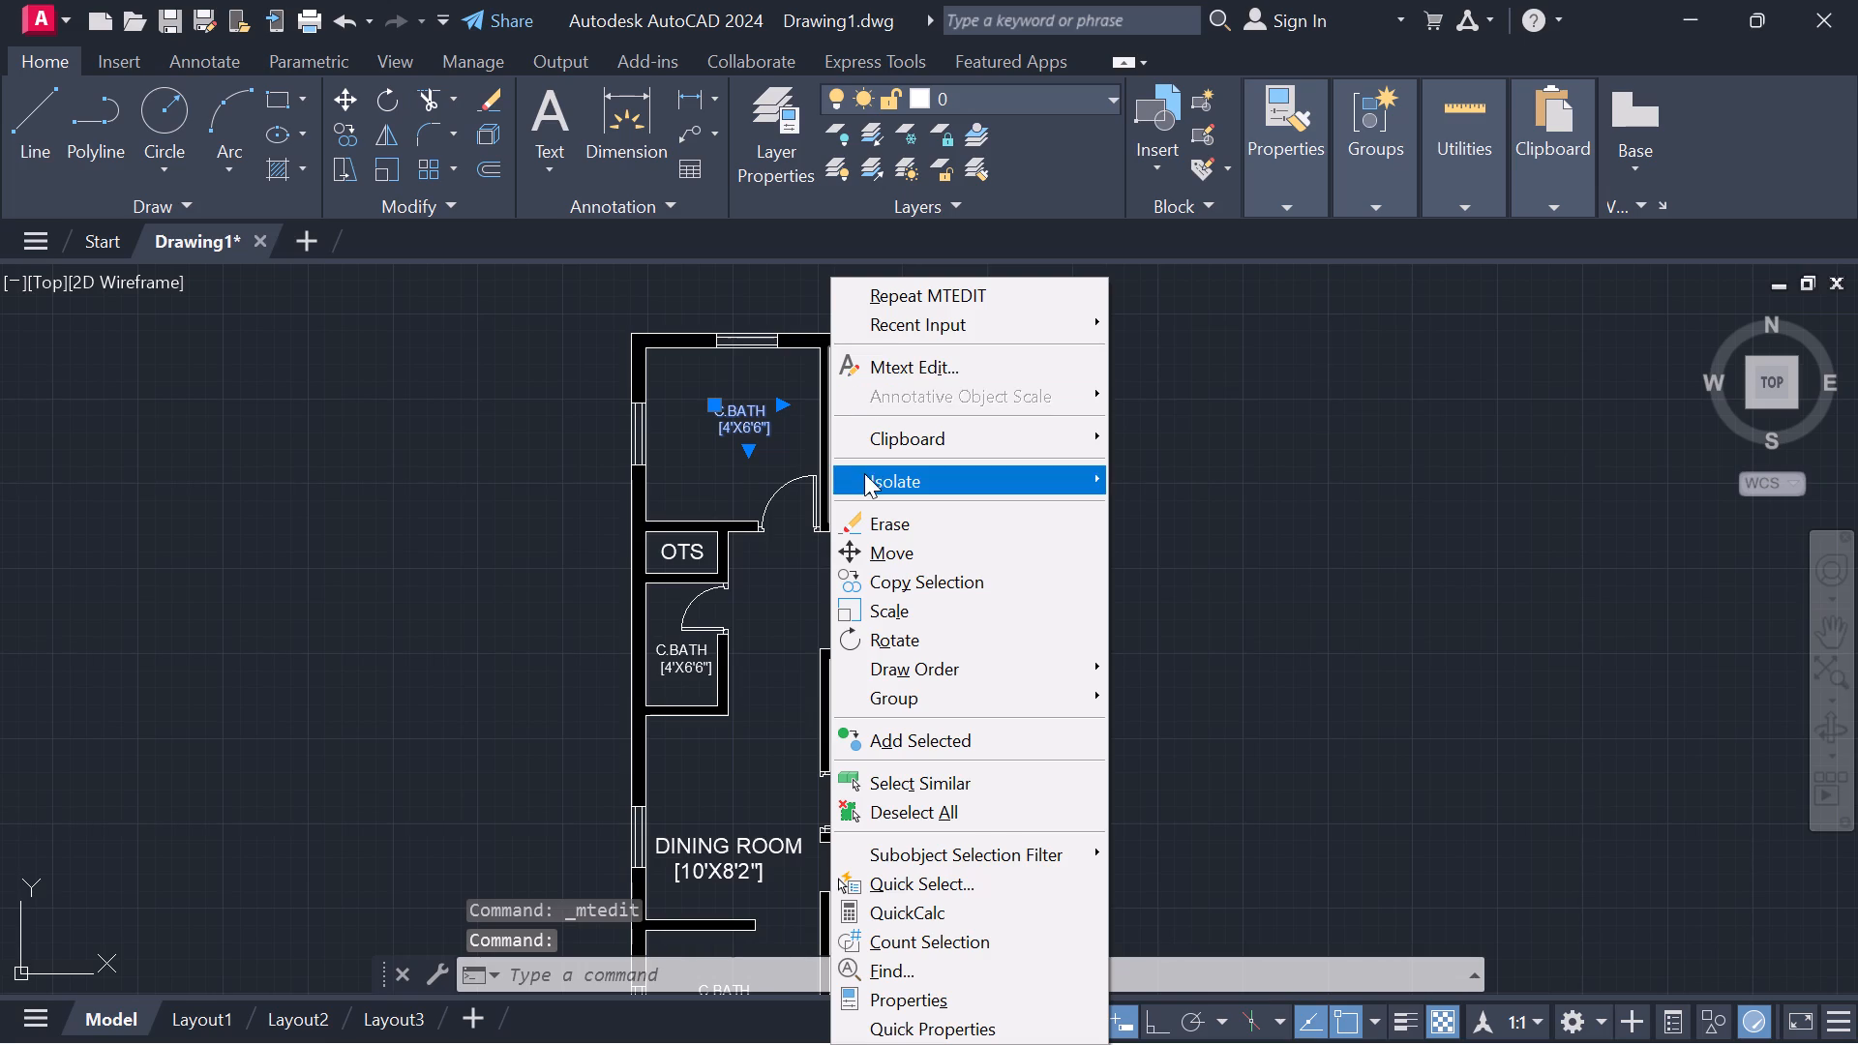
pyautogui.click(863, 514)
# Shift the northeast room's BED ROOM label west by a little over 2' so its text clears the east wall.
pyautogui.click(965, 427)
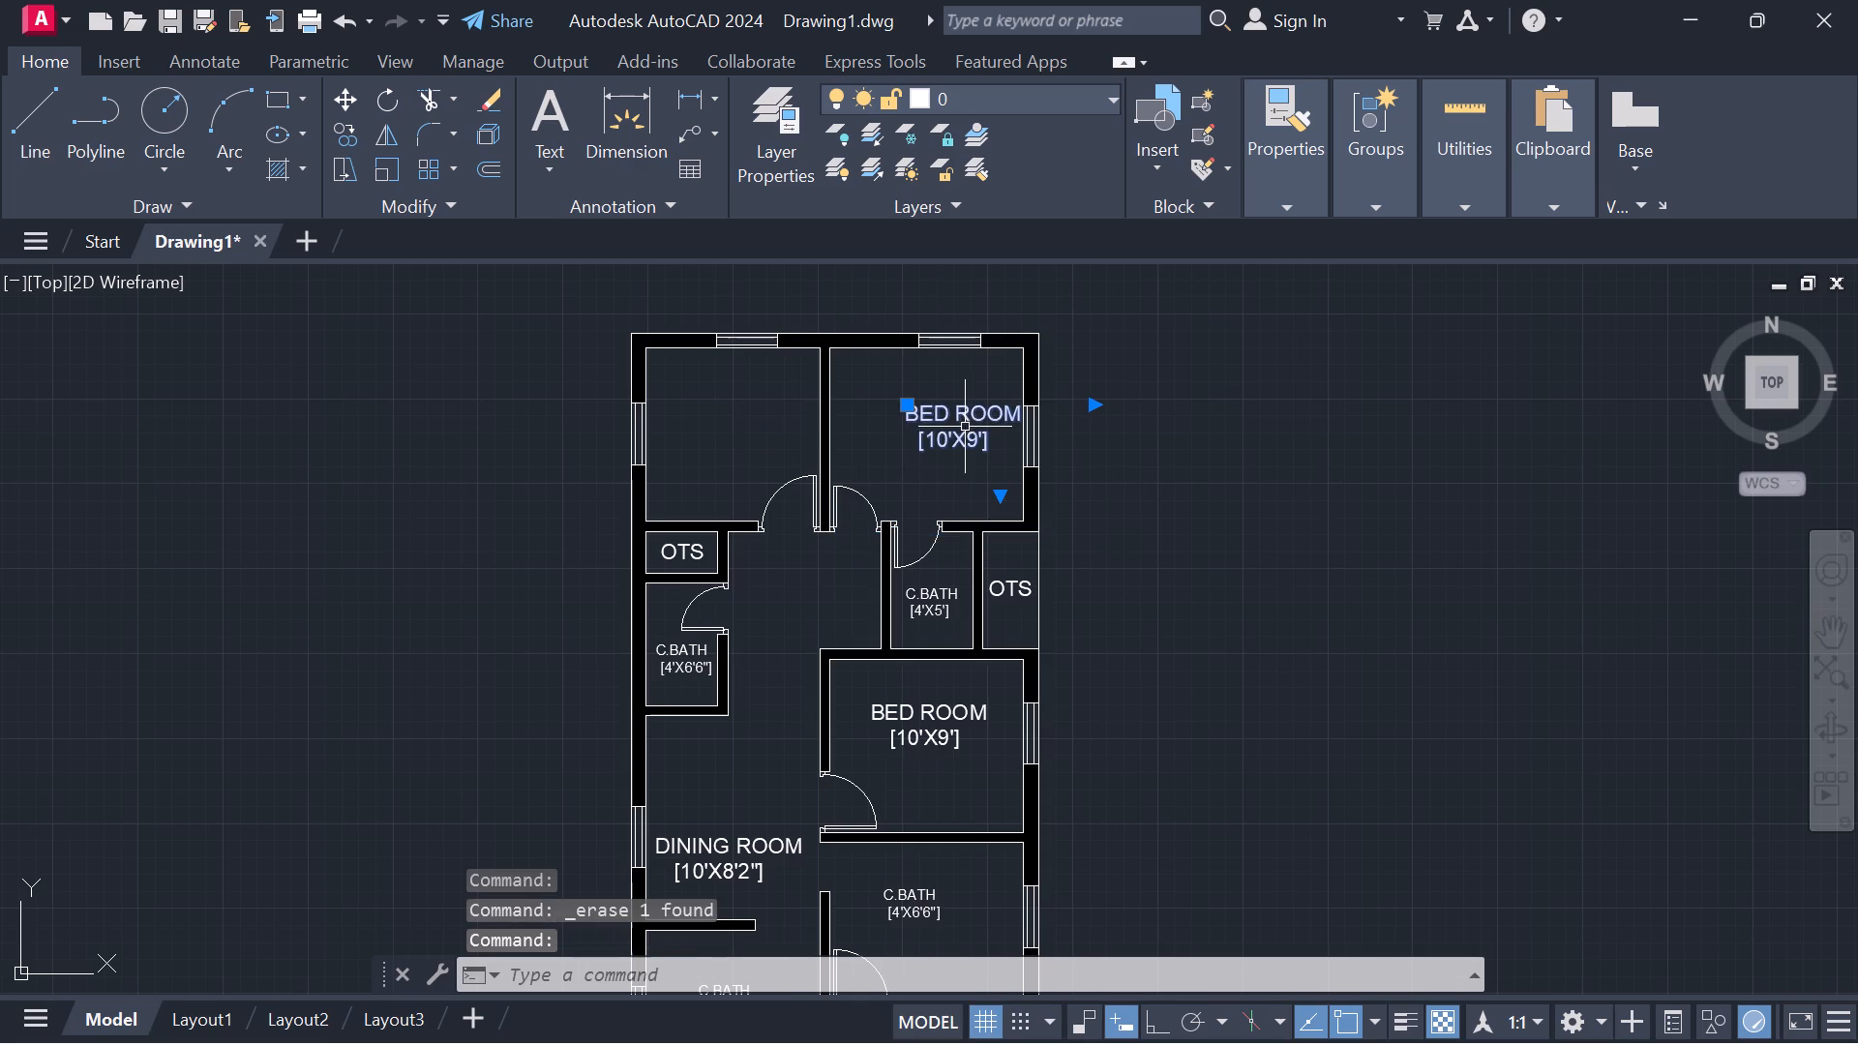
pyautogui.click(905, 403)
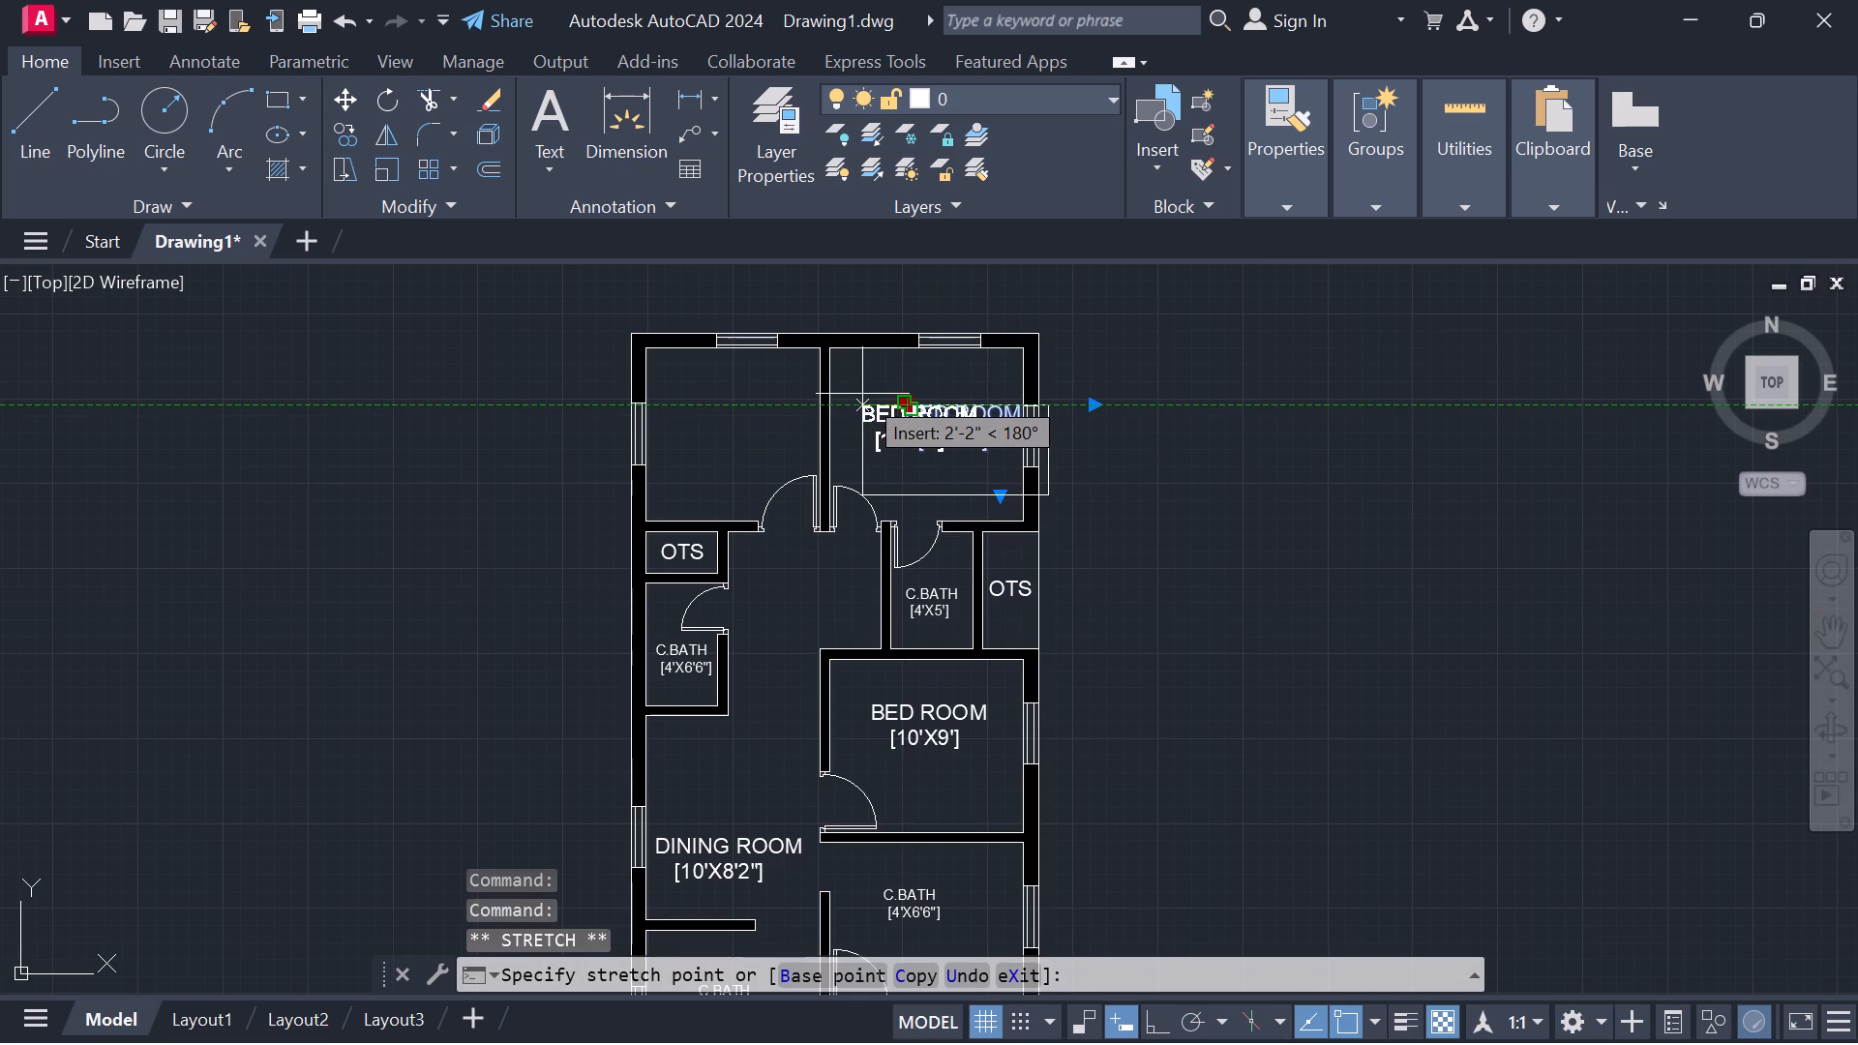
pyautogui.click(858, 392)
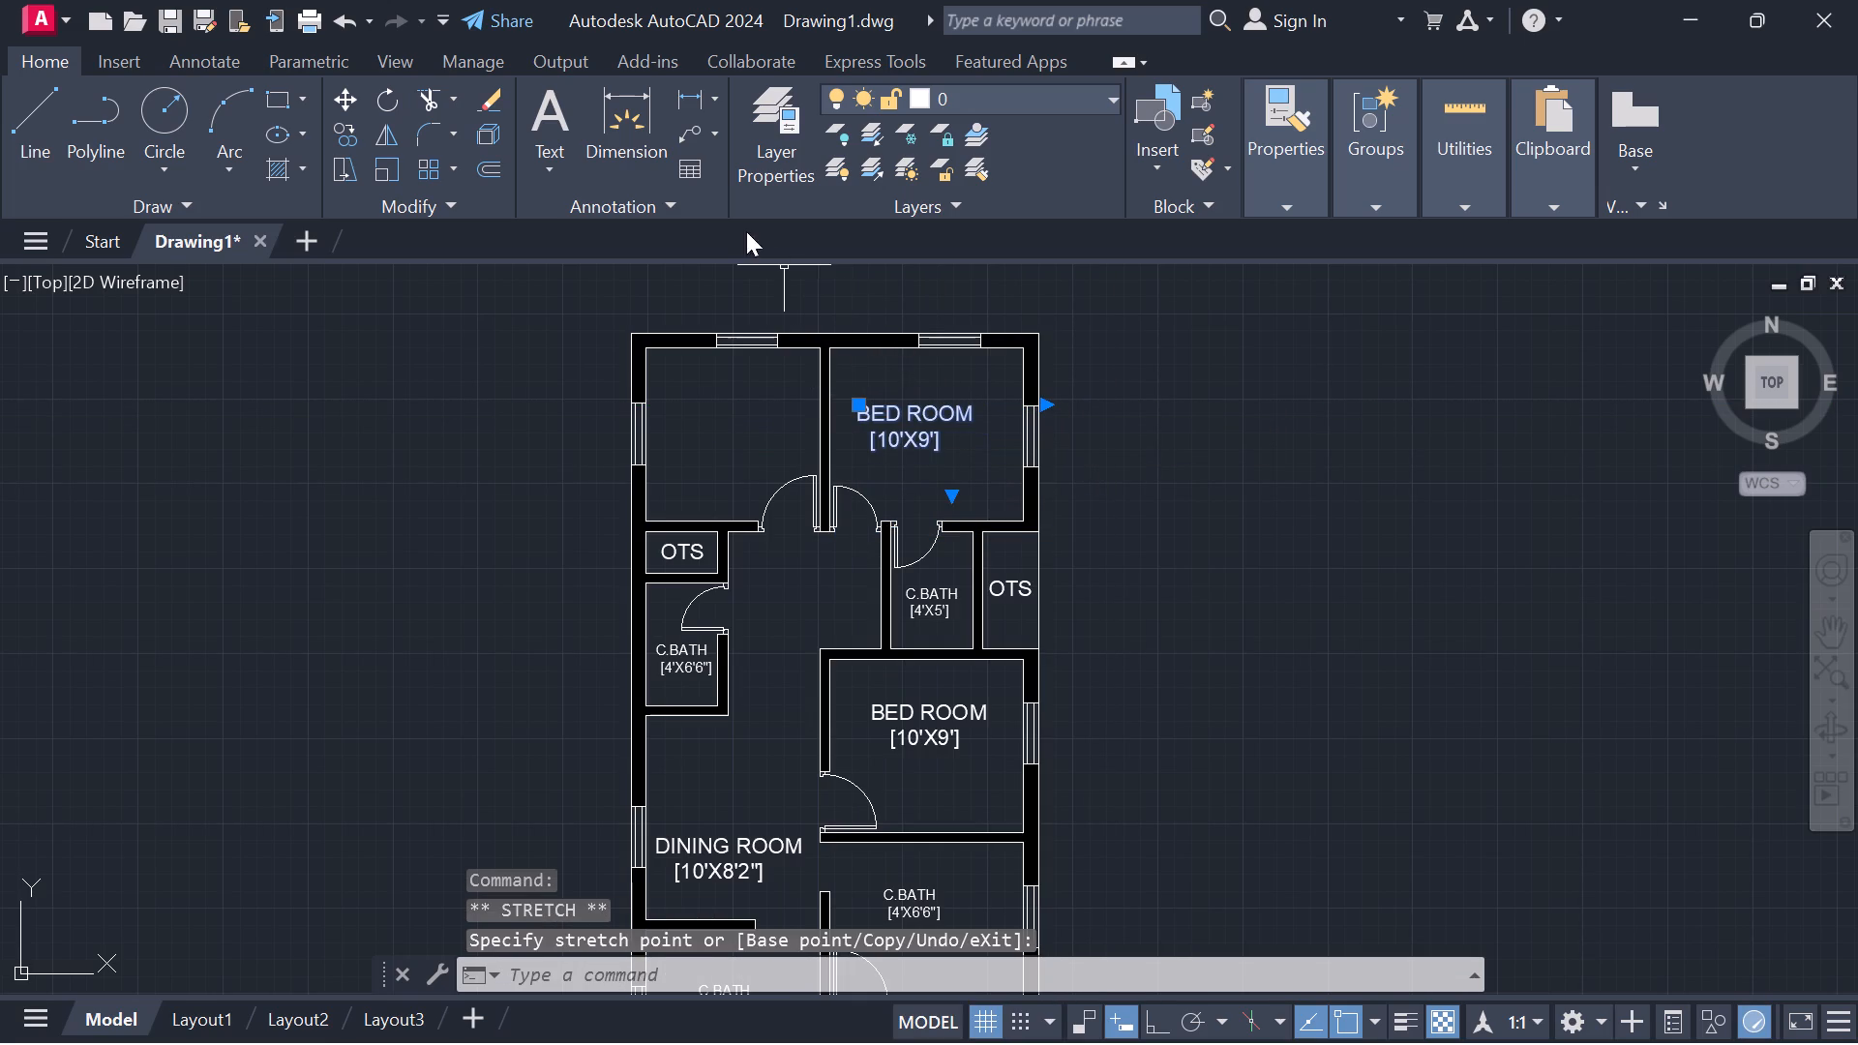
# Copy the northeast BED ROOM label about 8'-10" due west into the northwest room.
pyautogui.click(344, 127)
pyautogui.click(872, 416)
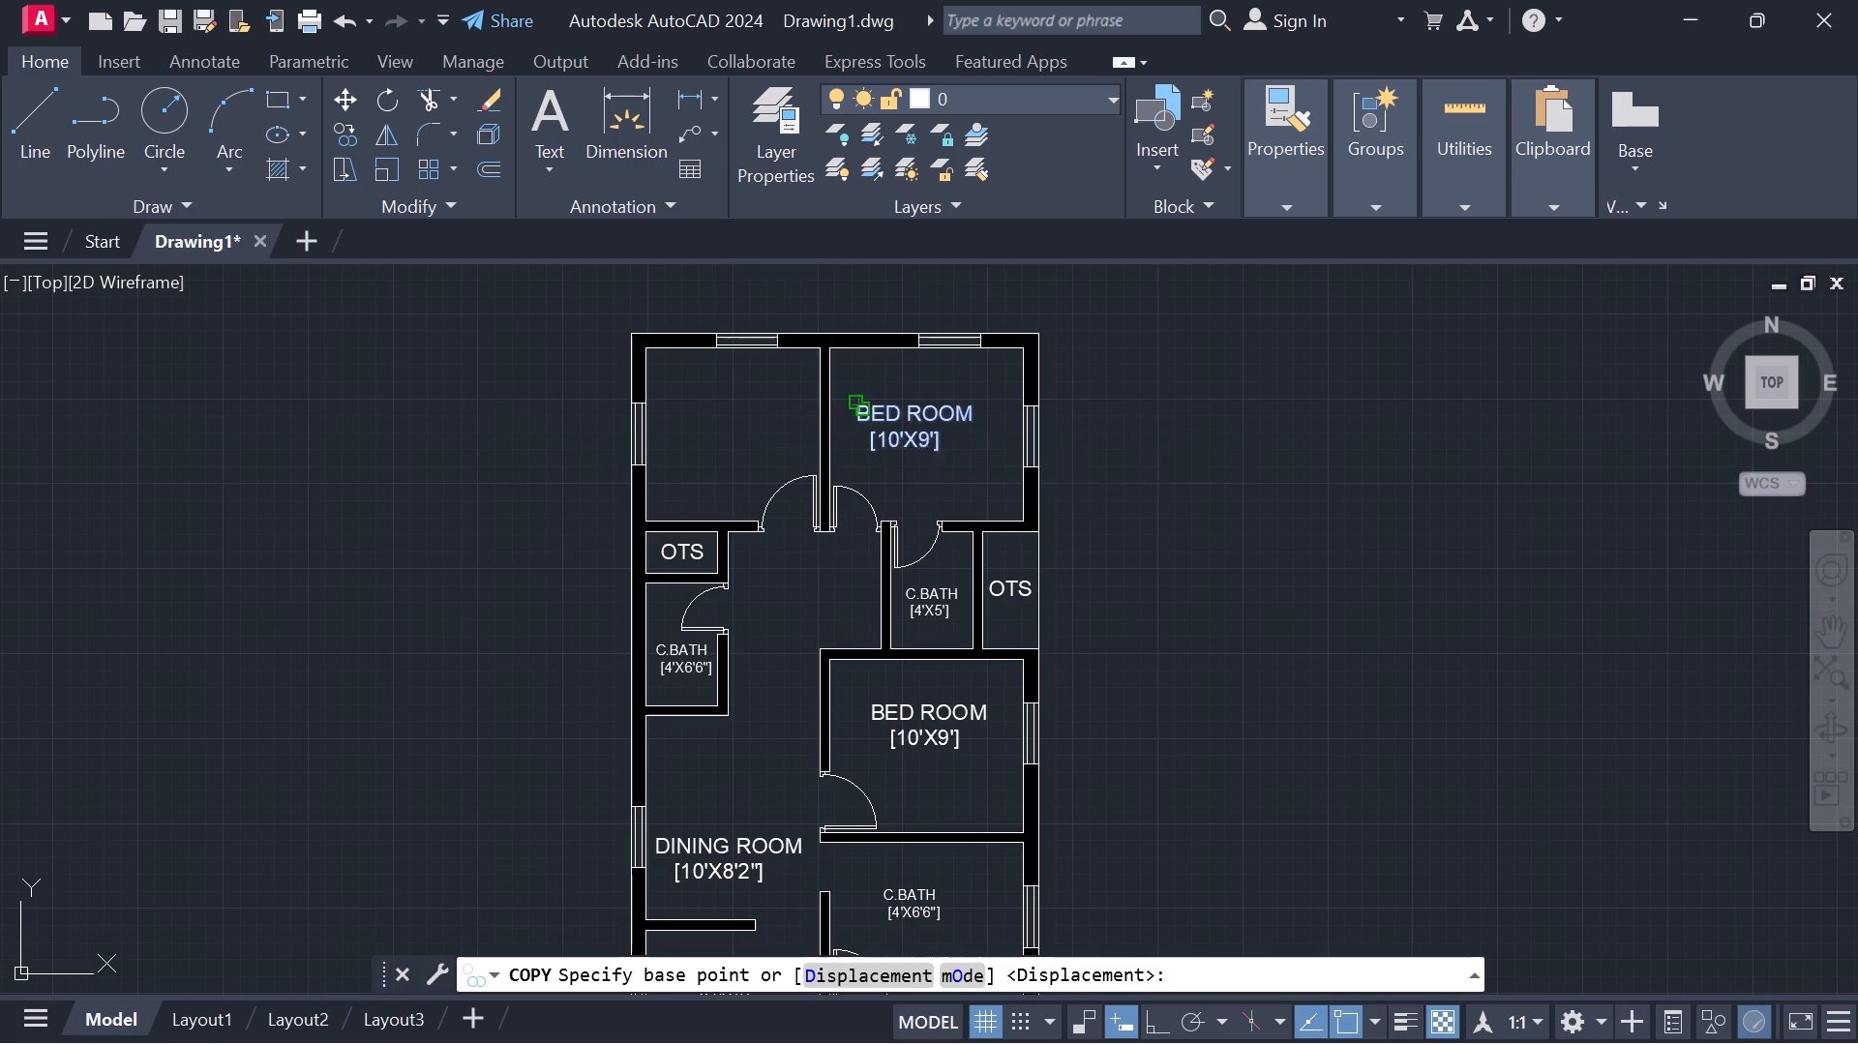
pyautogui.click(678, 402)
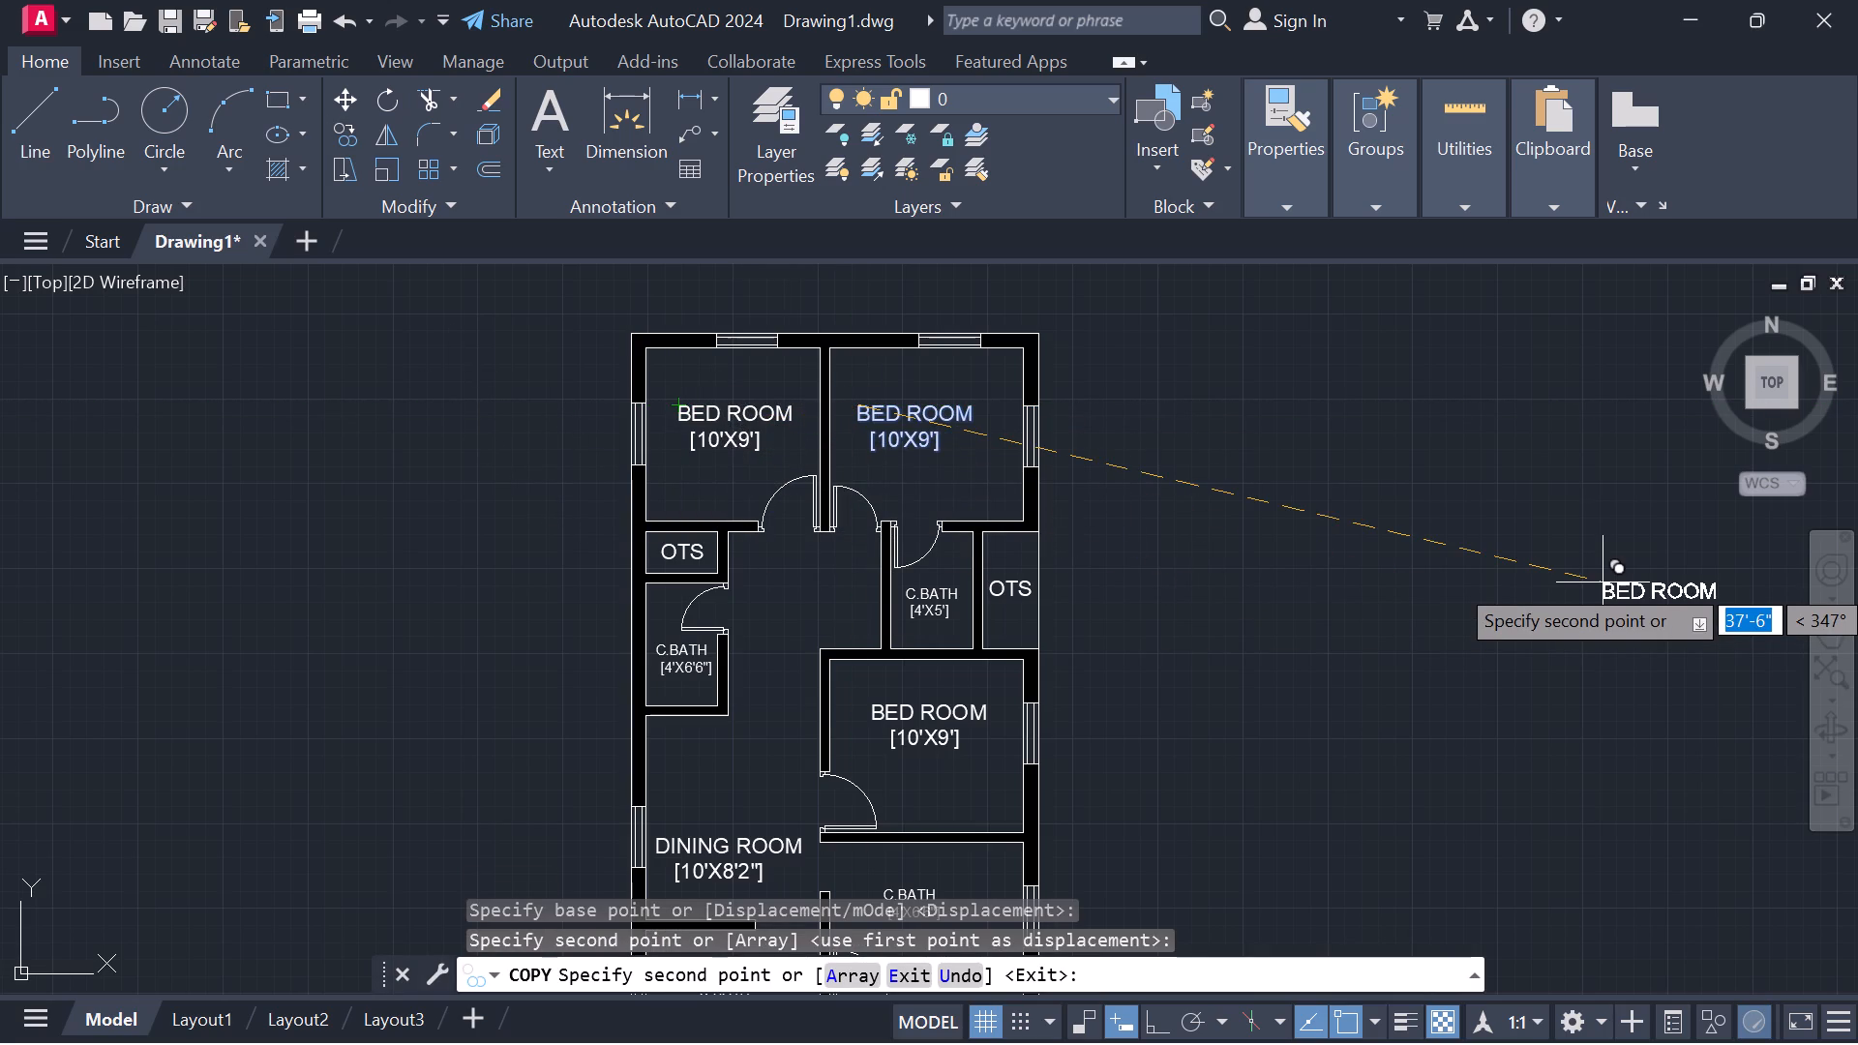
pyautogui.press('Escape')
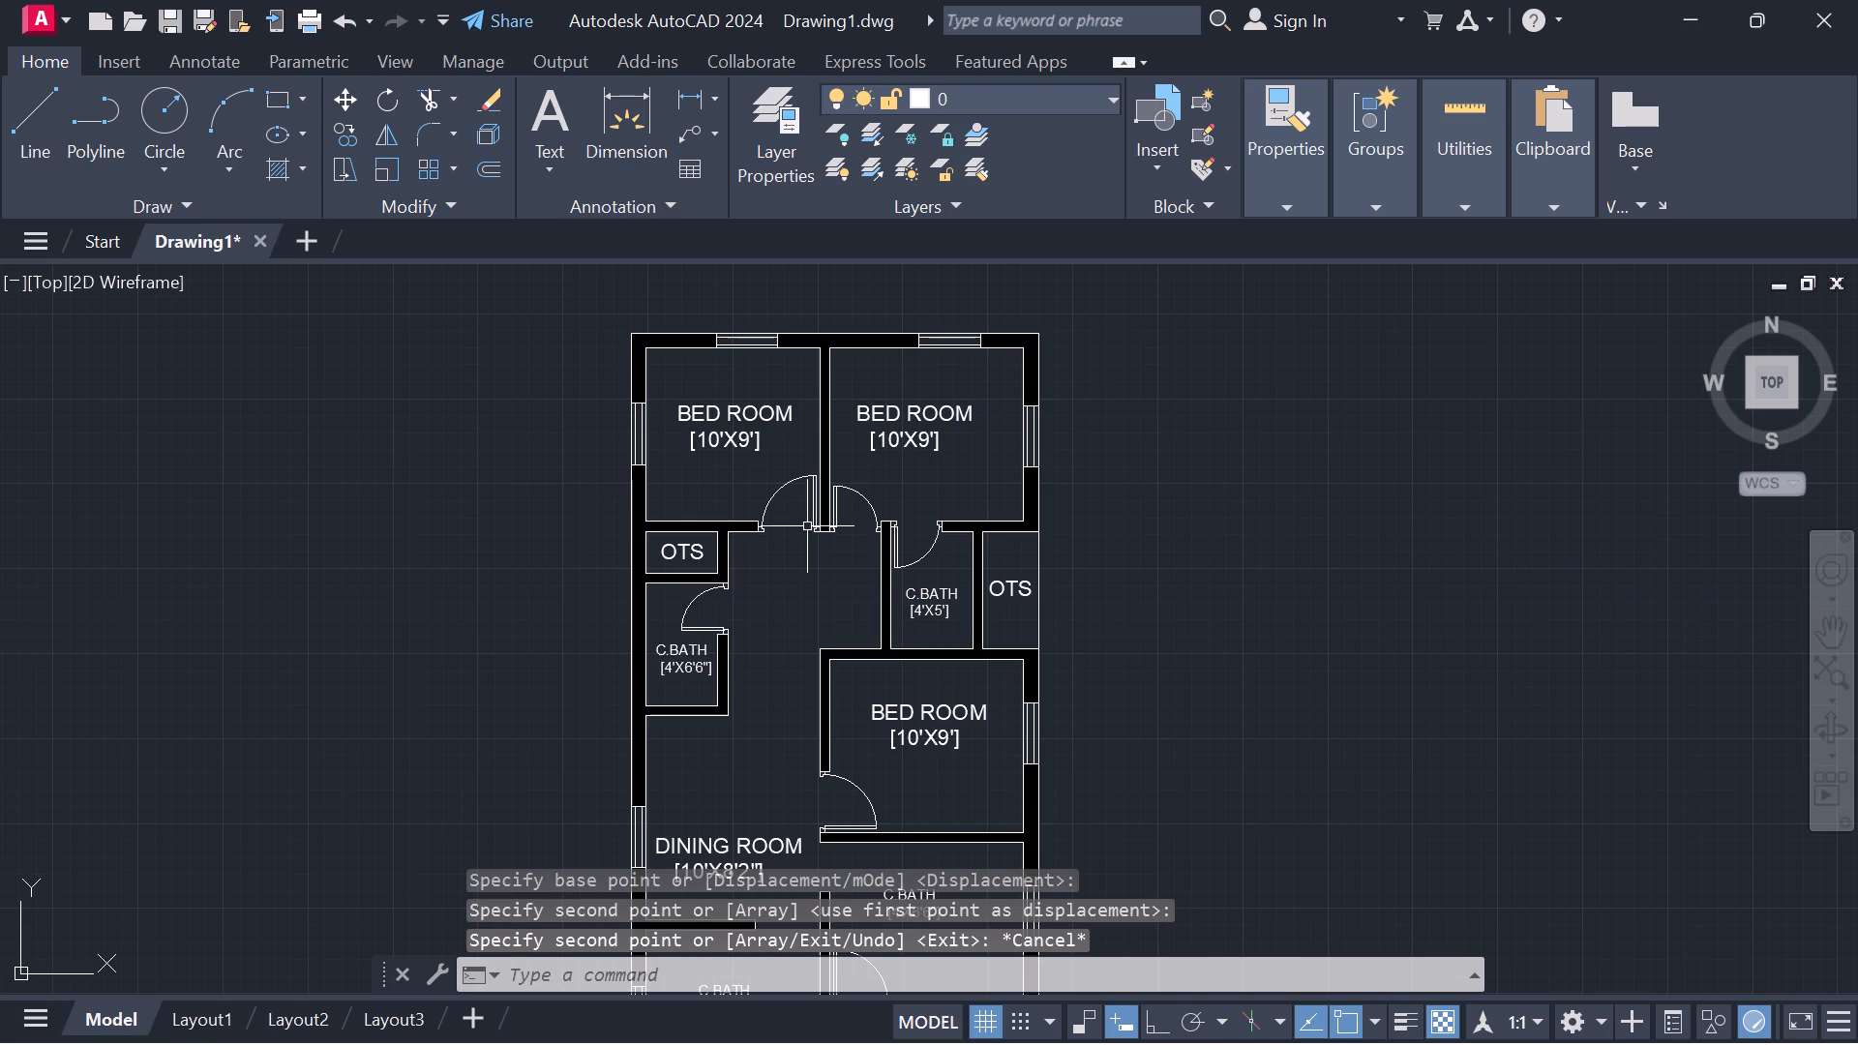
# Change the size in the northwest room's BED ROOM label to [10'X8'2"].
pyautogui.scroll(1, 758, 458)
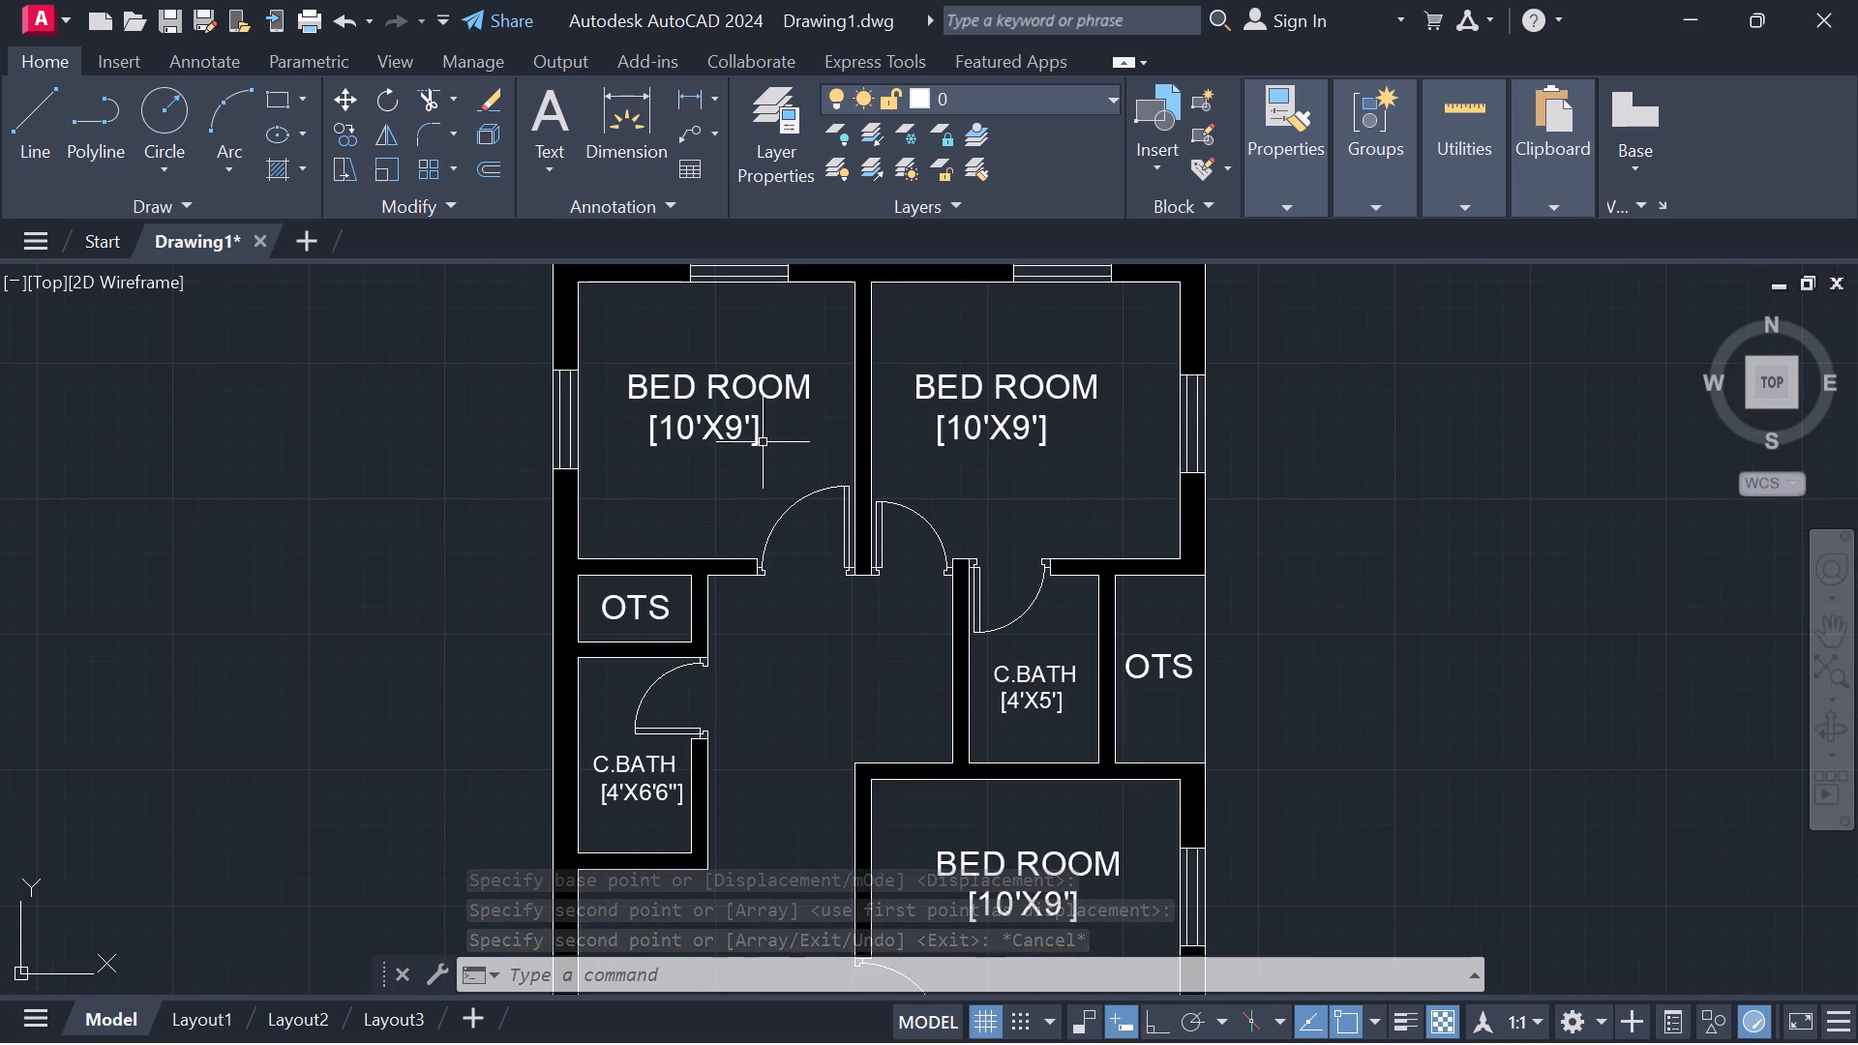
pyautogui.doubleClick(738, 434)
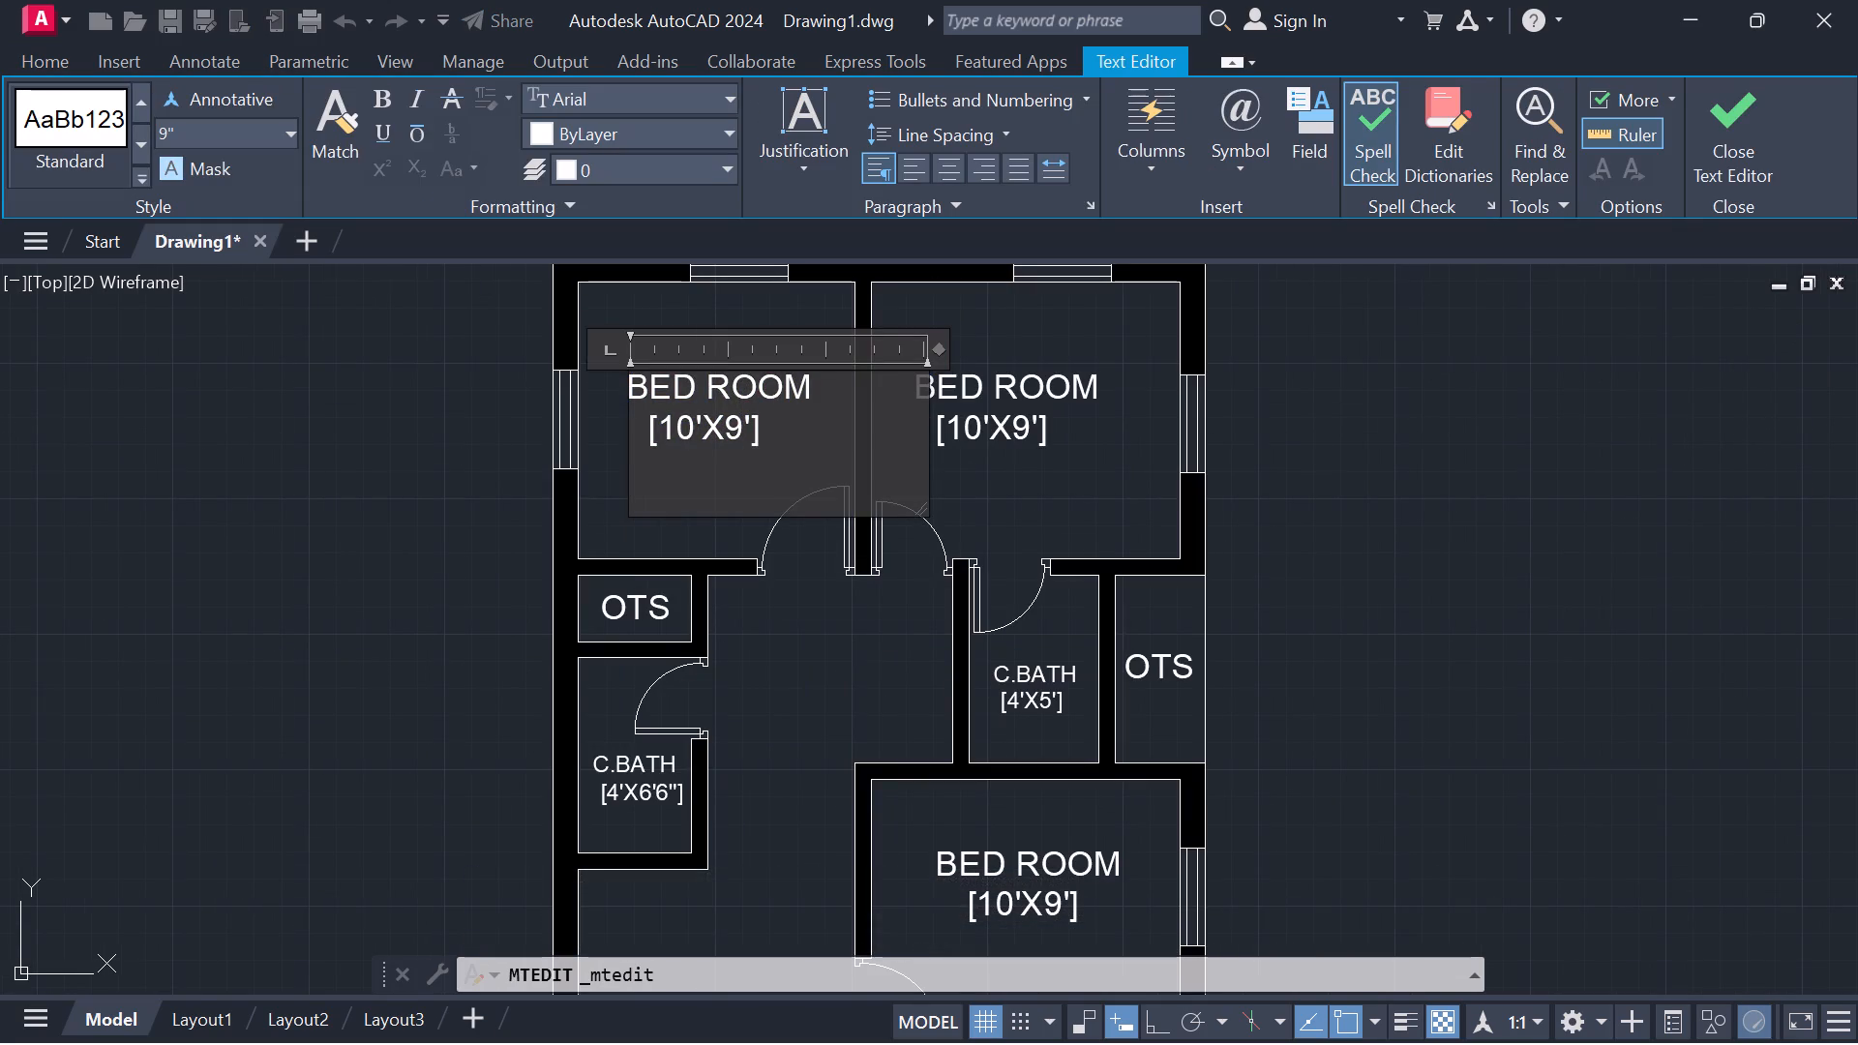
pyautogui.press('BackSpace')
pyautogui.press('8')
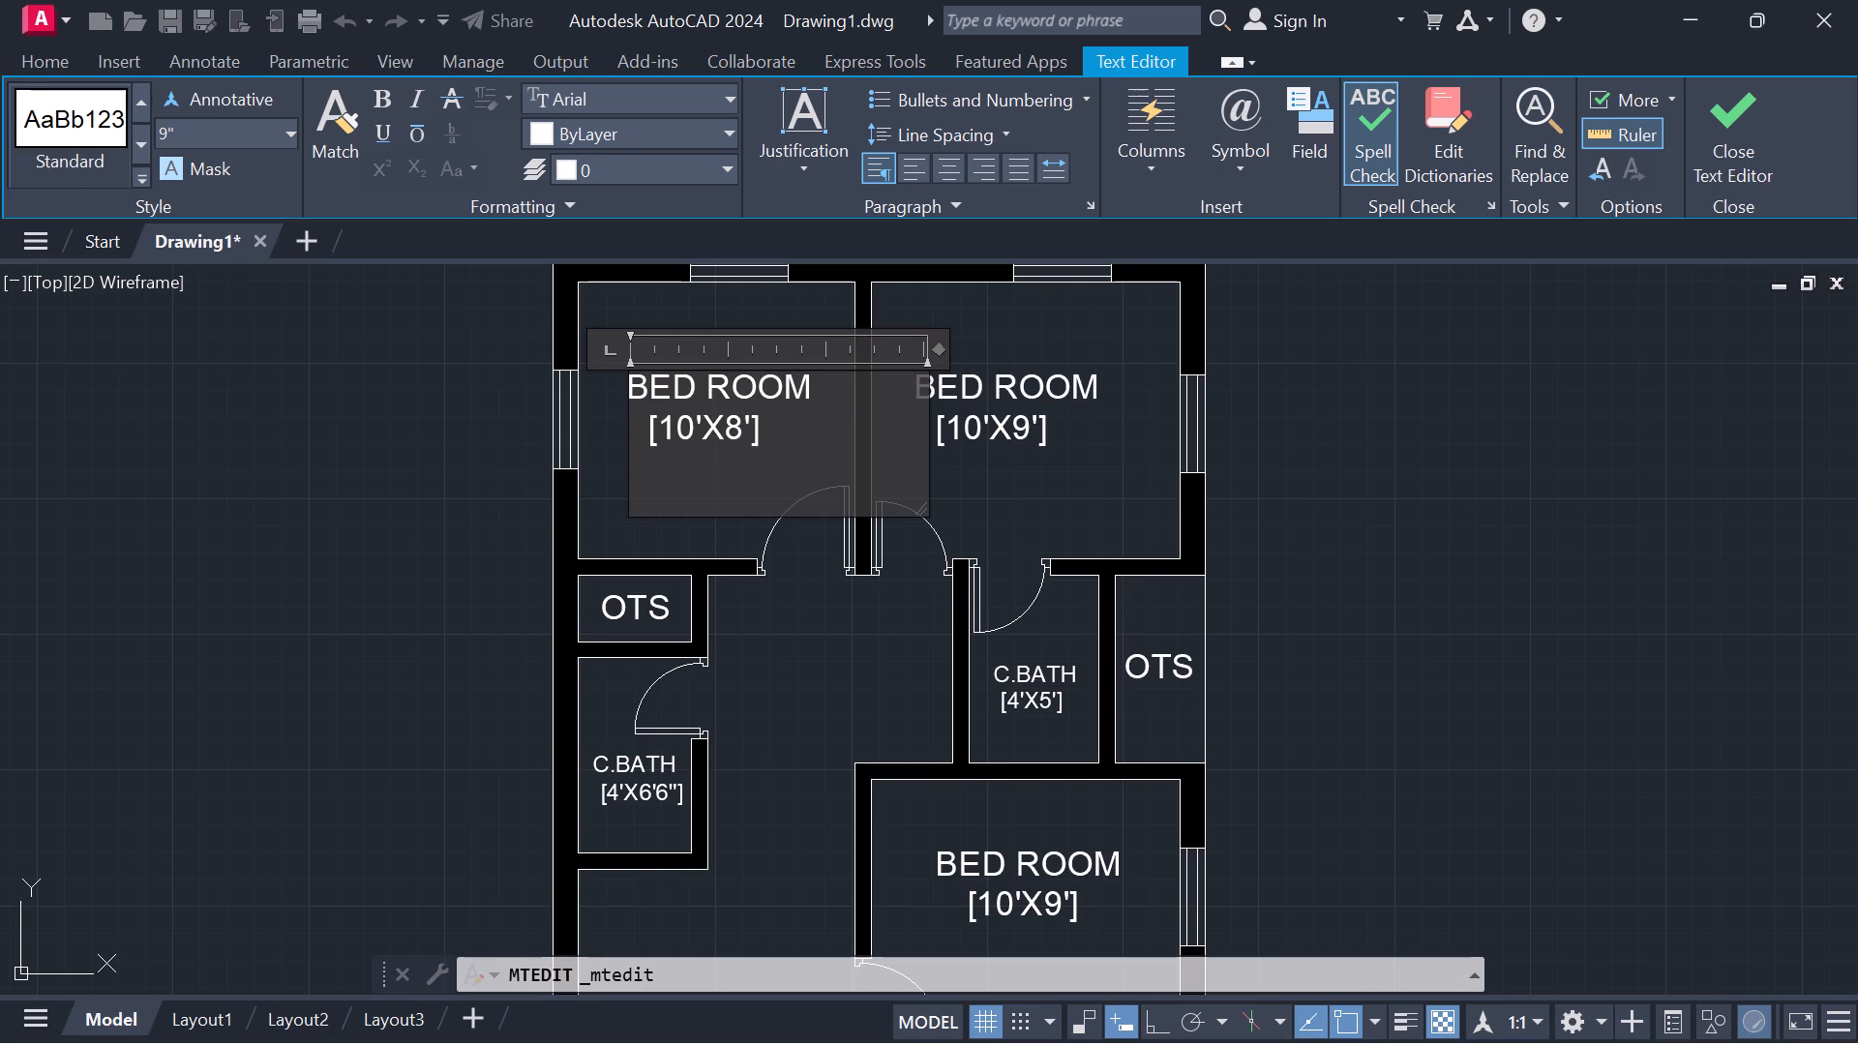
pyautogui.click(754, 427)
pyautogui.press('2')
pyautogui.hotkey('shift', '"')
pyautogui.click(1739, 118)
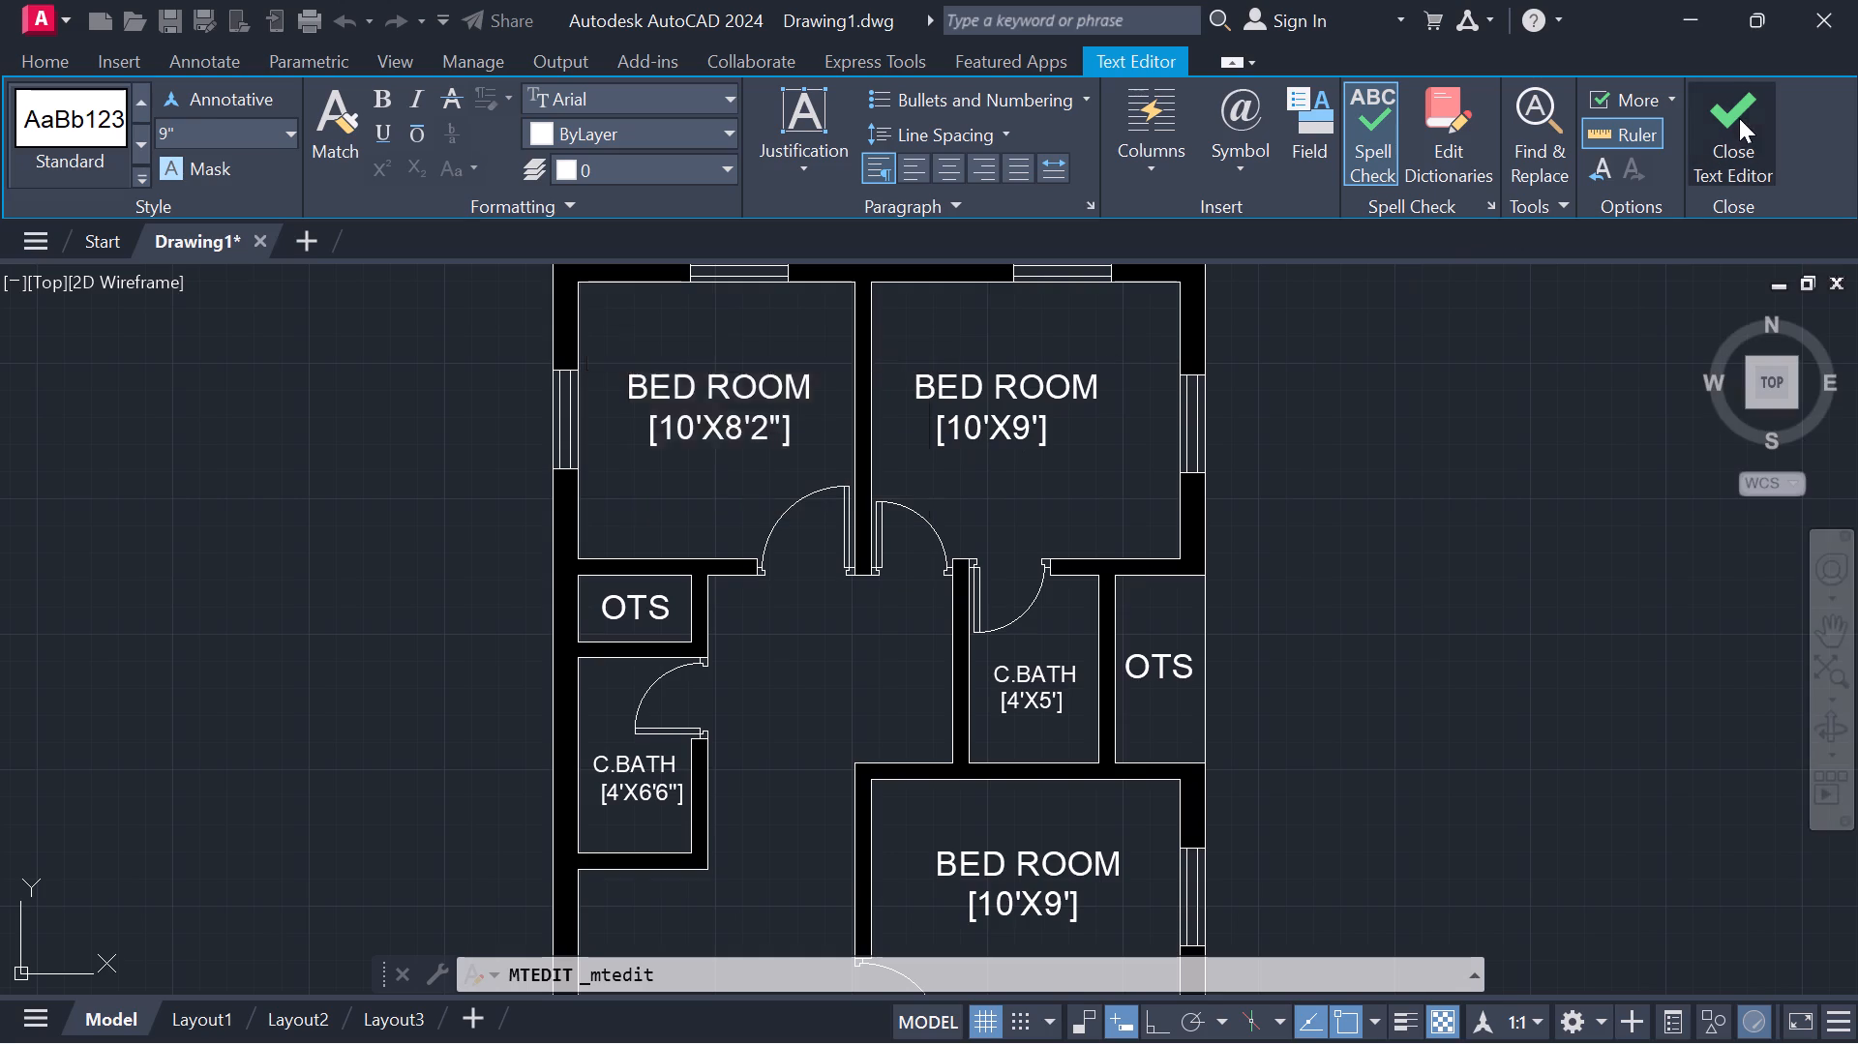
# Widen and deepen the frame of the C.BATH [4'X6'6"] label in the room directly south of the middle BED ROOM.
pyautogui.scroll(-1, 1386, 412)
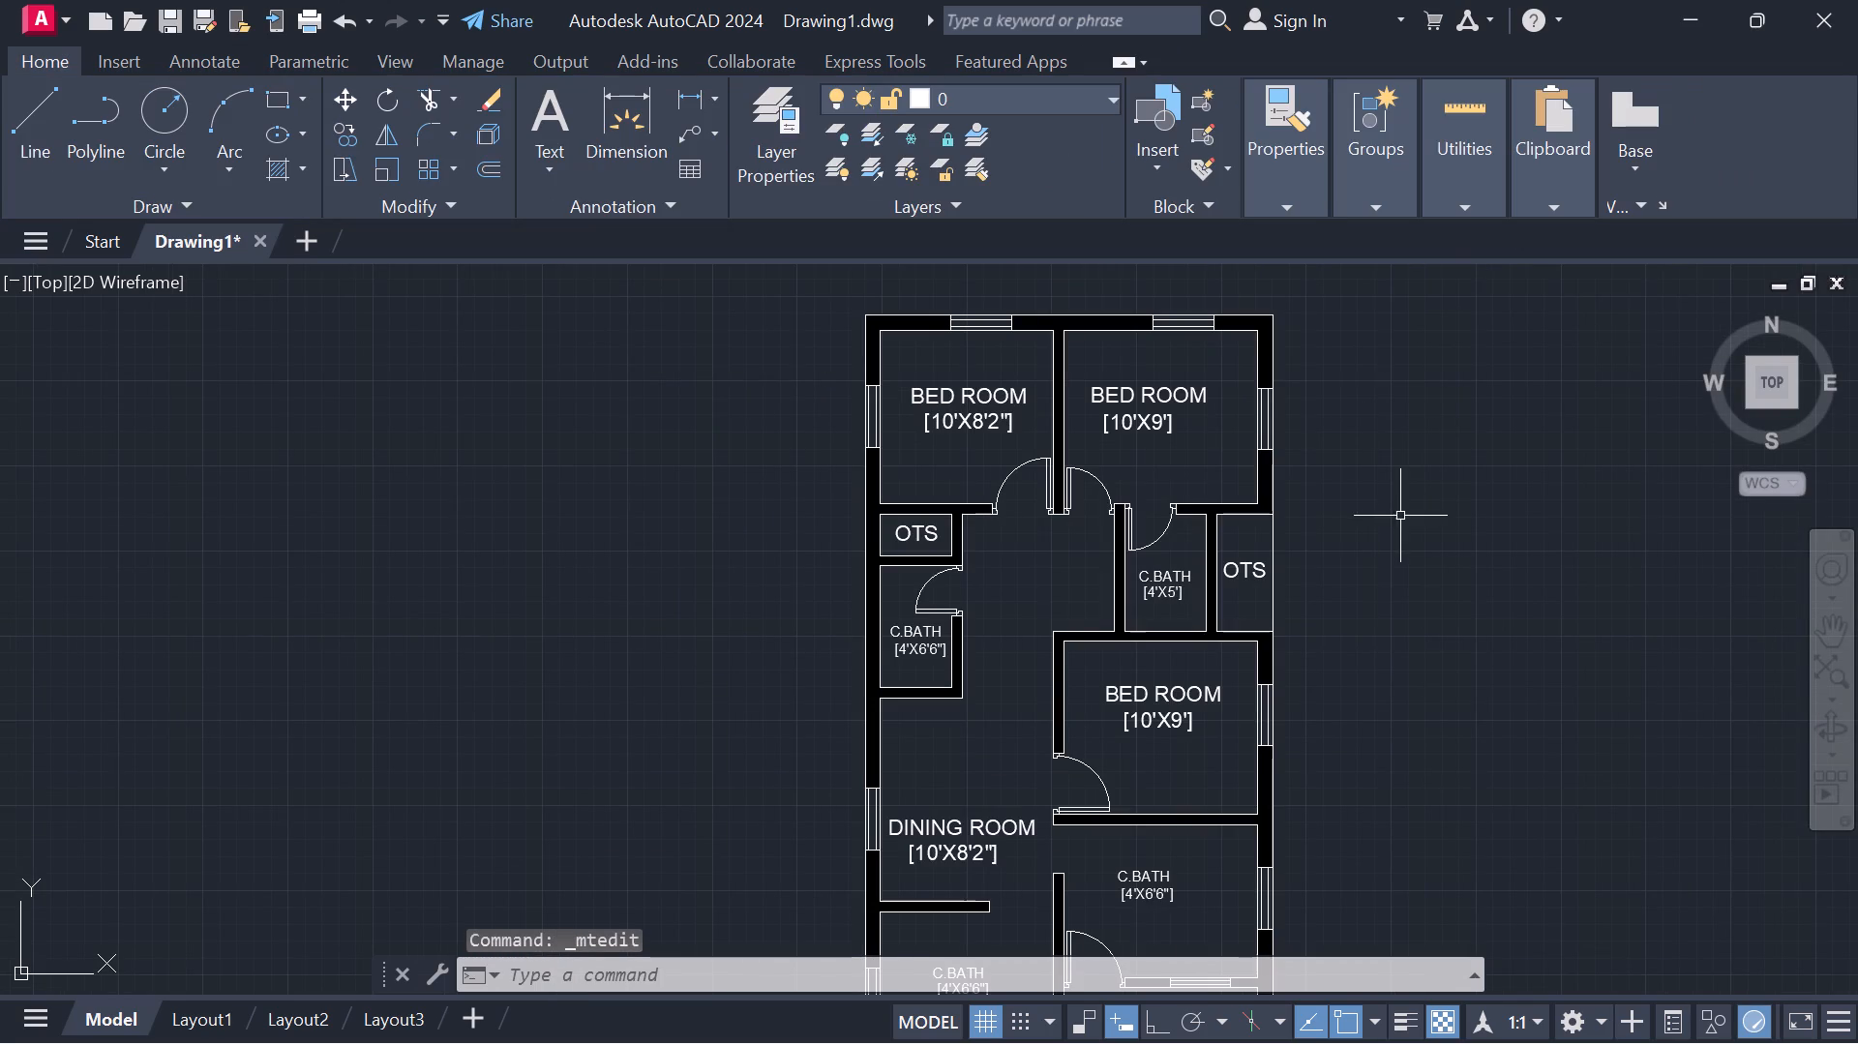
pyautogui.moveTo(1337, 591); pyautogui.dragTo(1248, 399, button='middle')
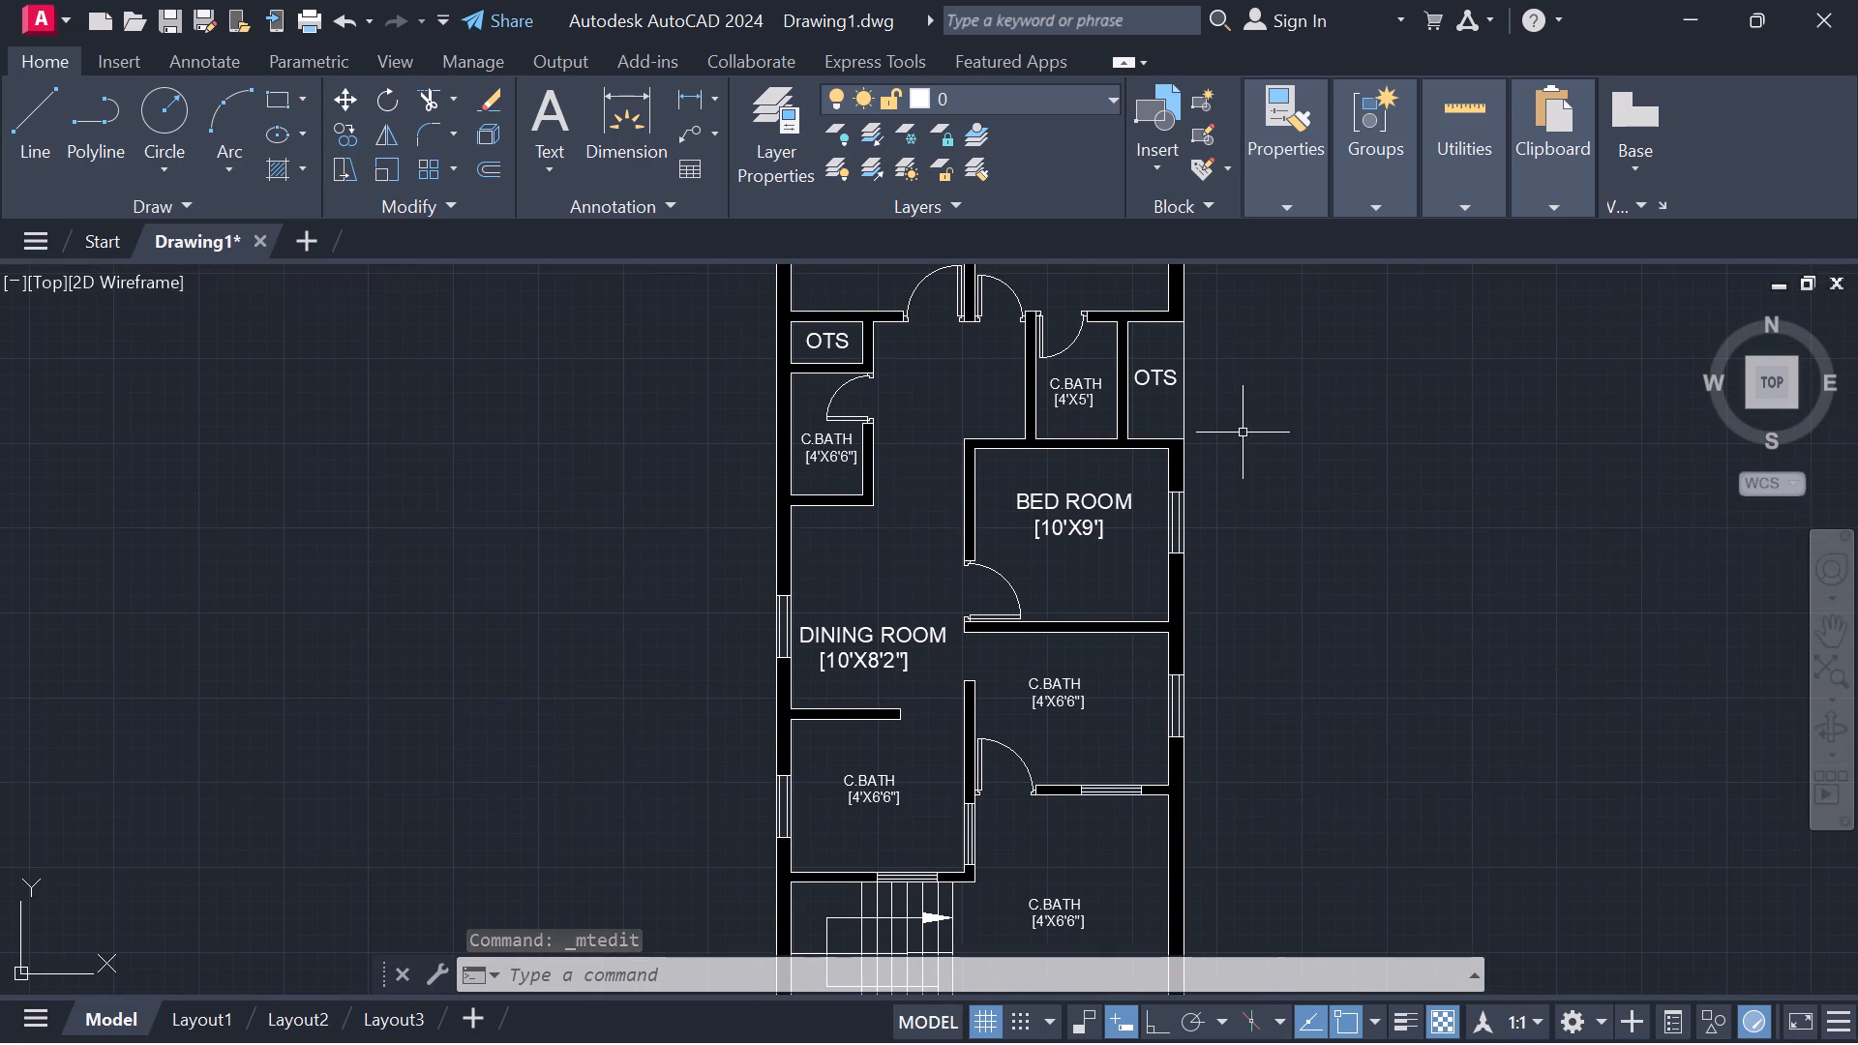
pyautogui.moveTo(1246, 634); pyautogui.dragTo(1265, 477, button='middle')
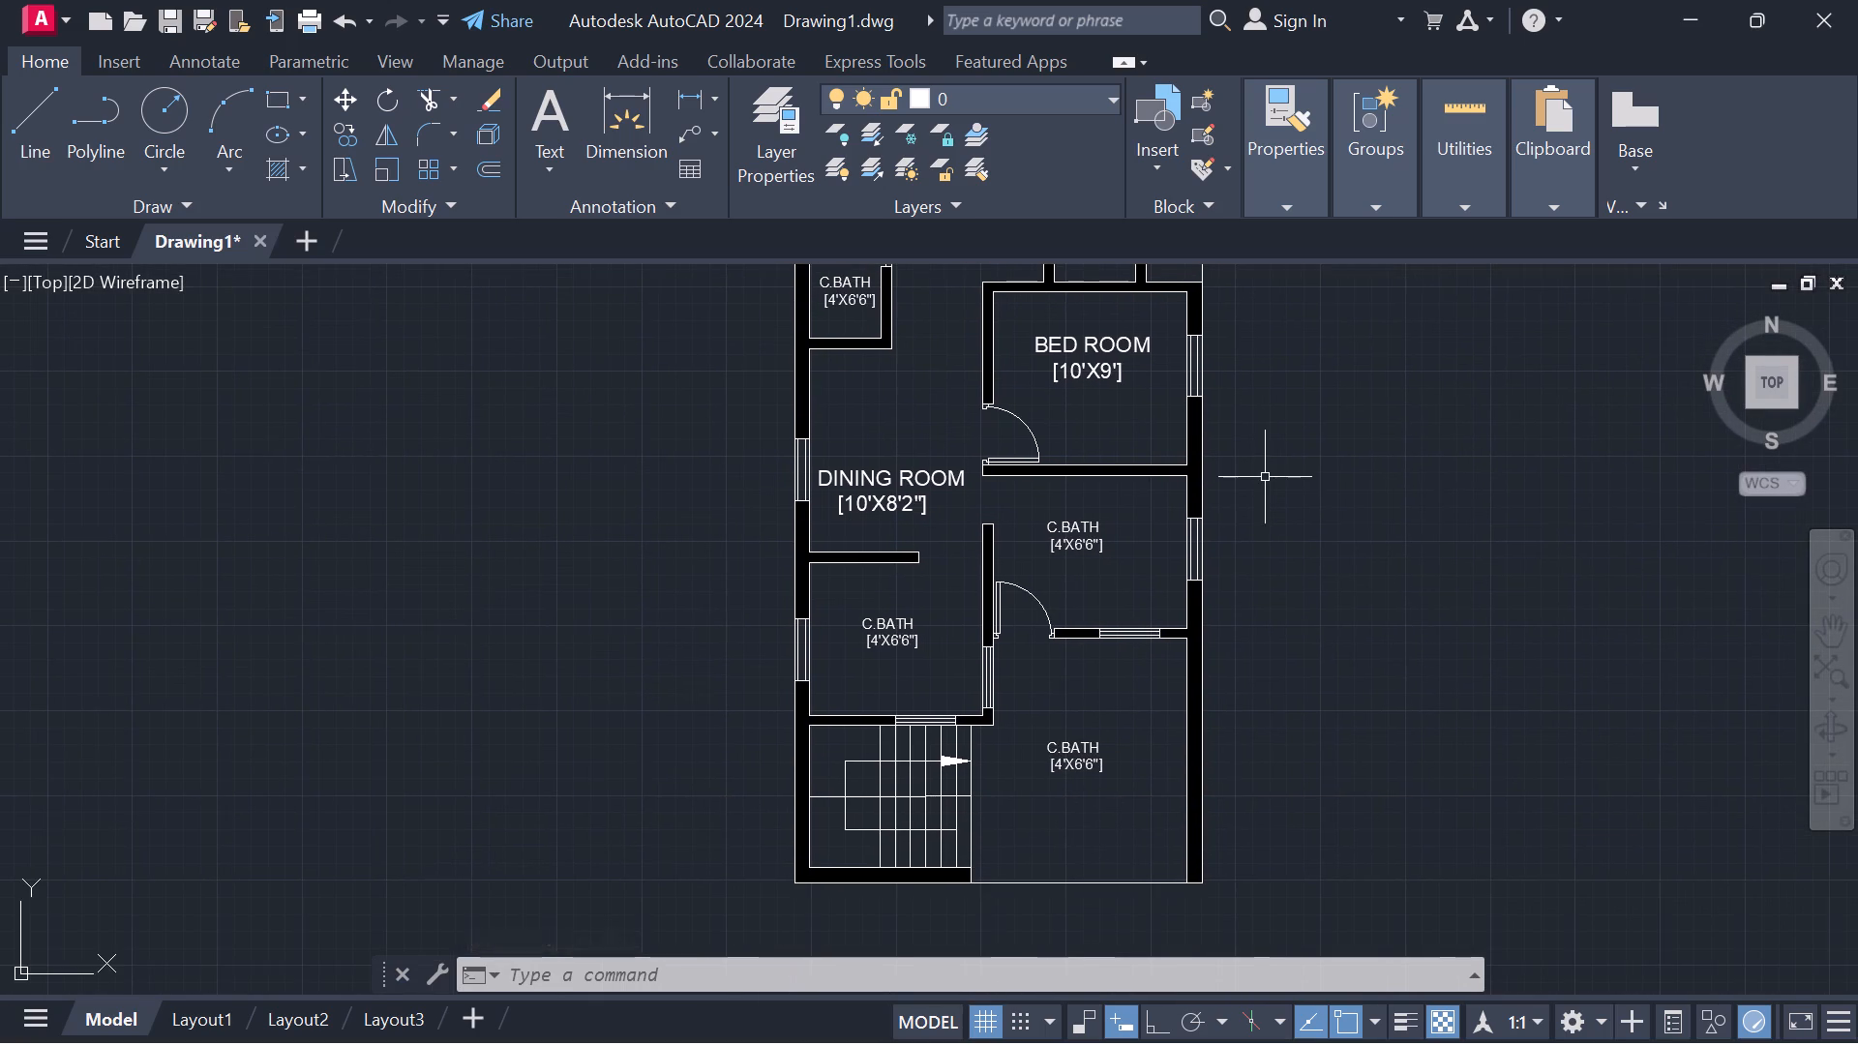
pyautogui.doubleClick(1086, 523)
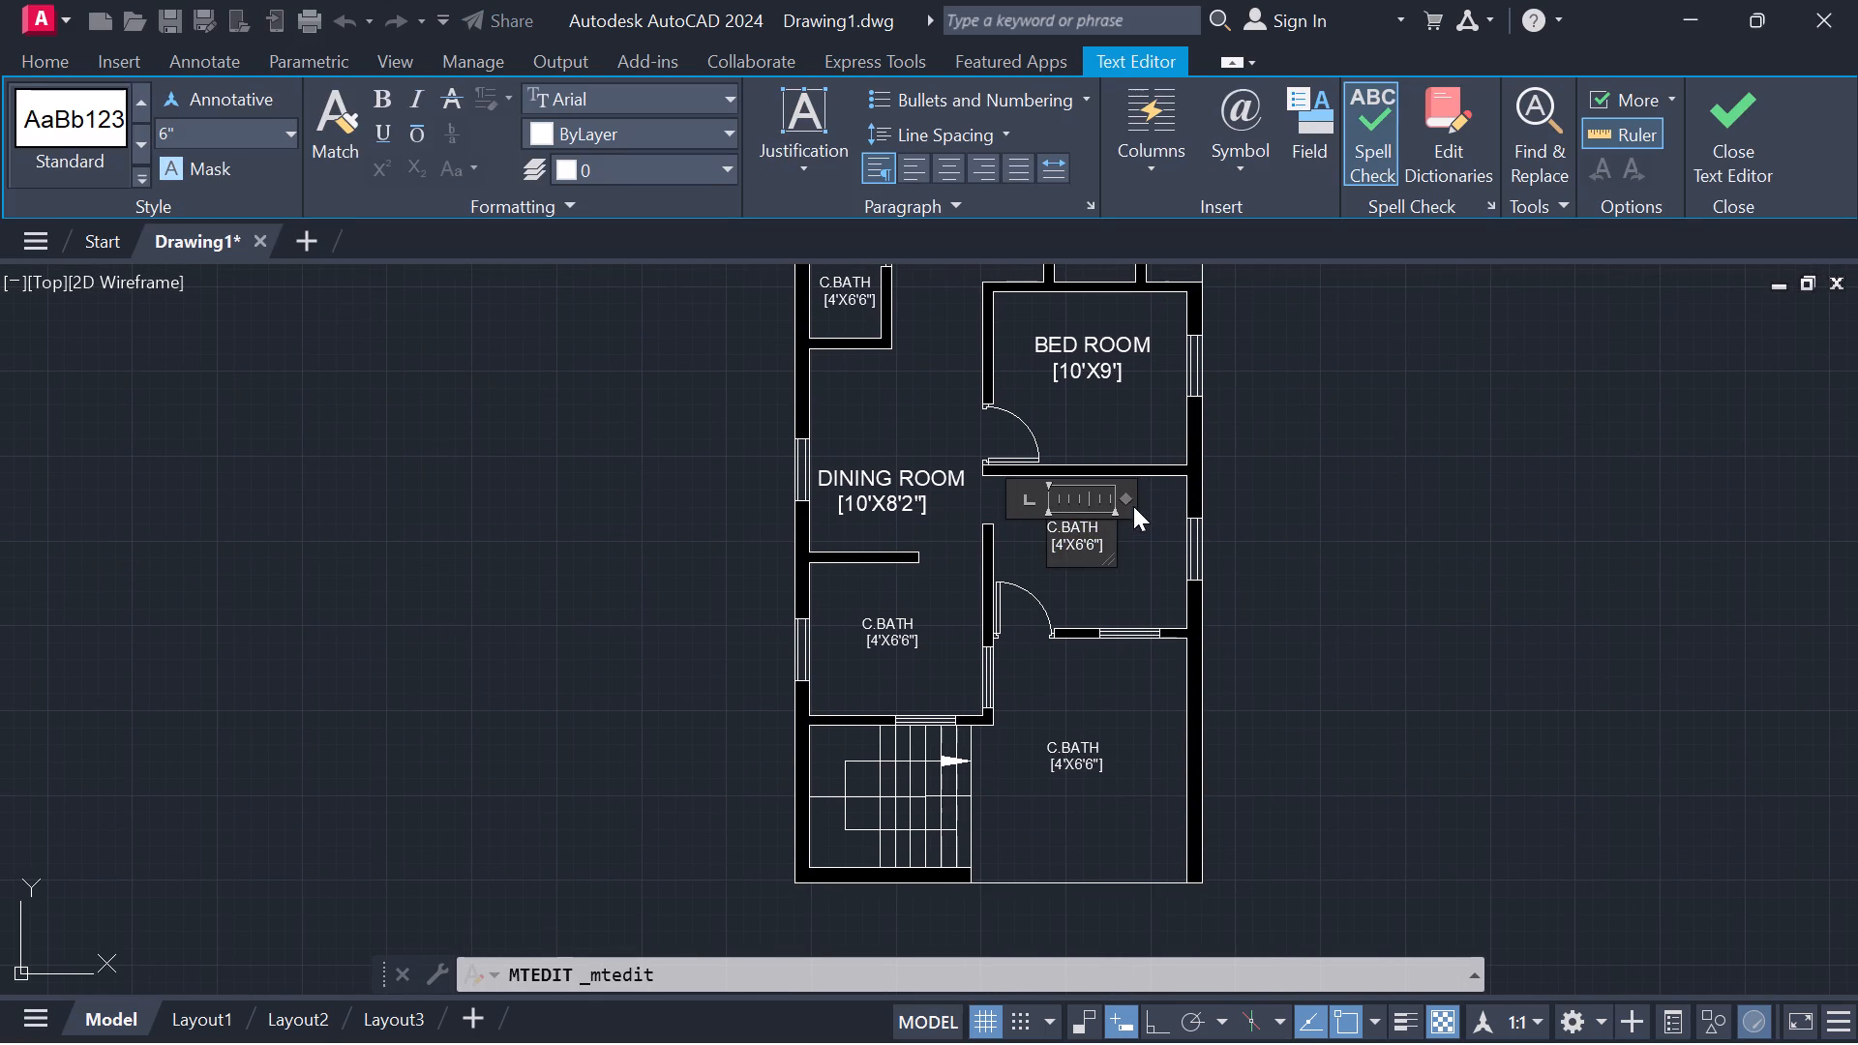
pyautogui.moveTo(1123, 498); pyautogui.dragTo(1193, 509)
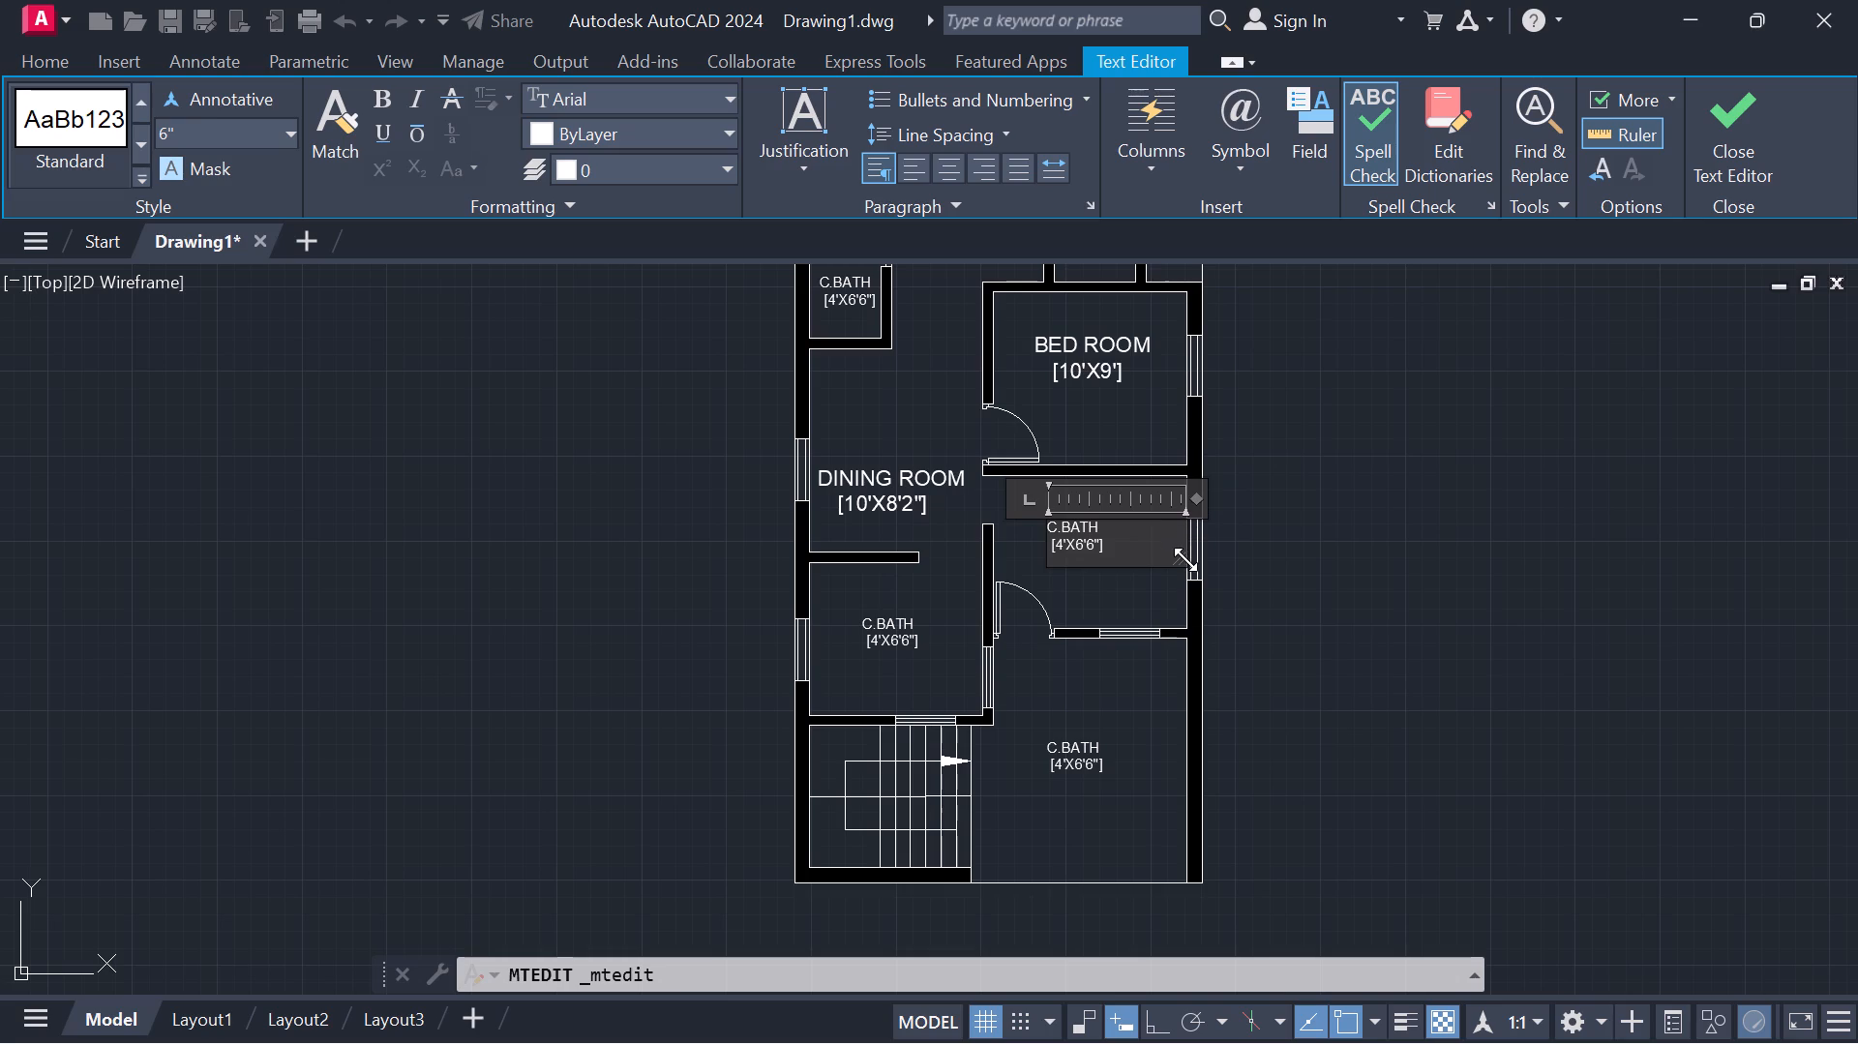
pyautogui.moveTo(1185, 559); pyautogui.dragTo(1214, 591)
pyautogui.moveTo(1224, 501); pyautogui.dragTo(1267, 511)
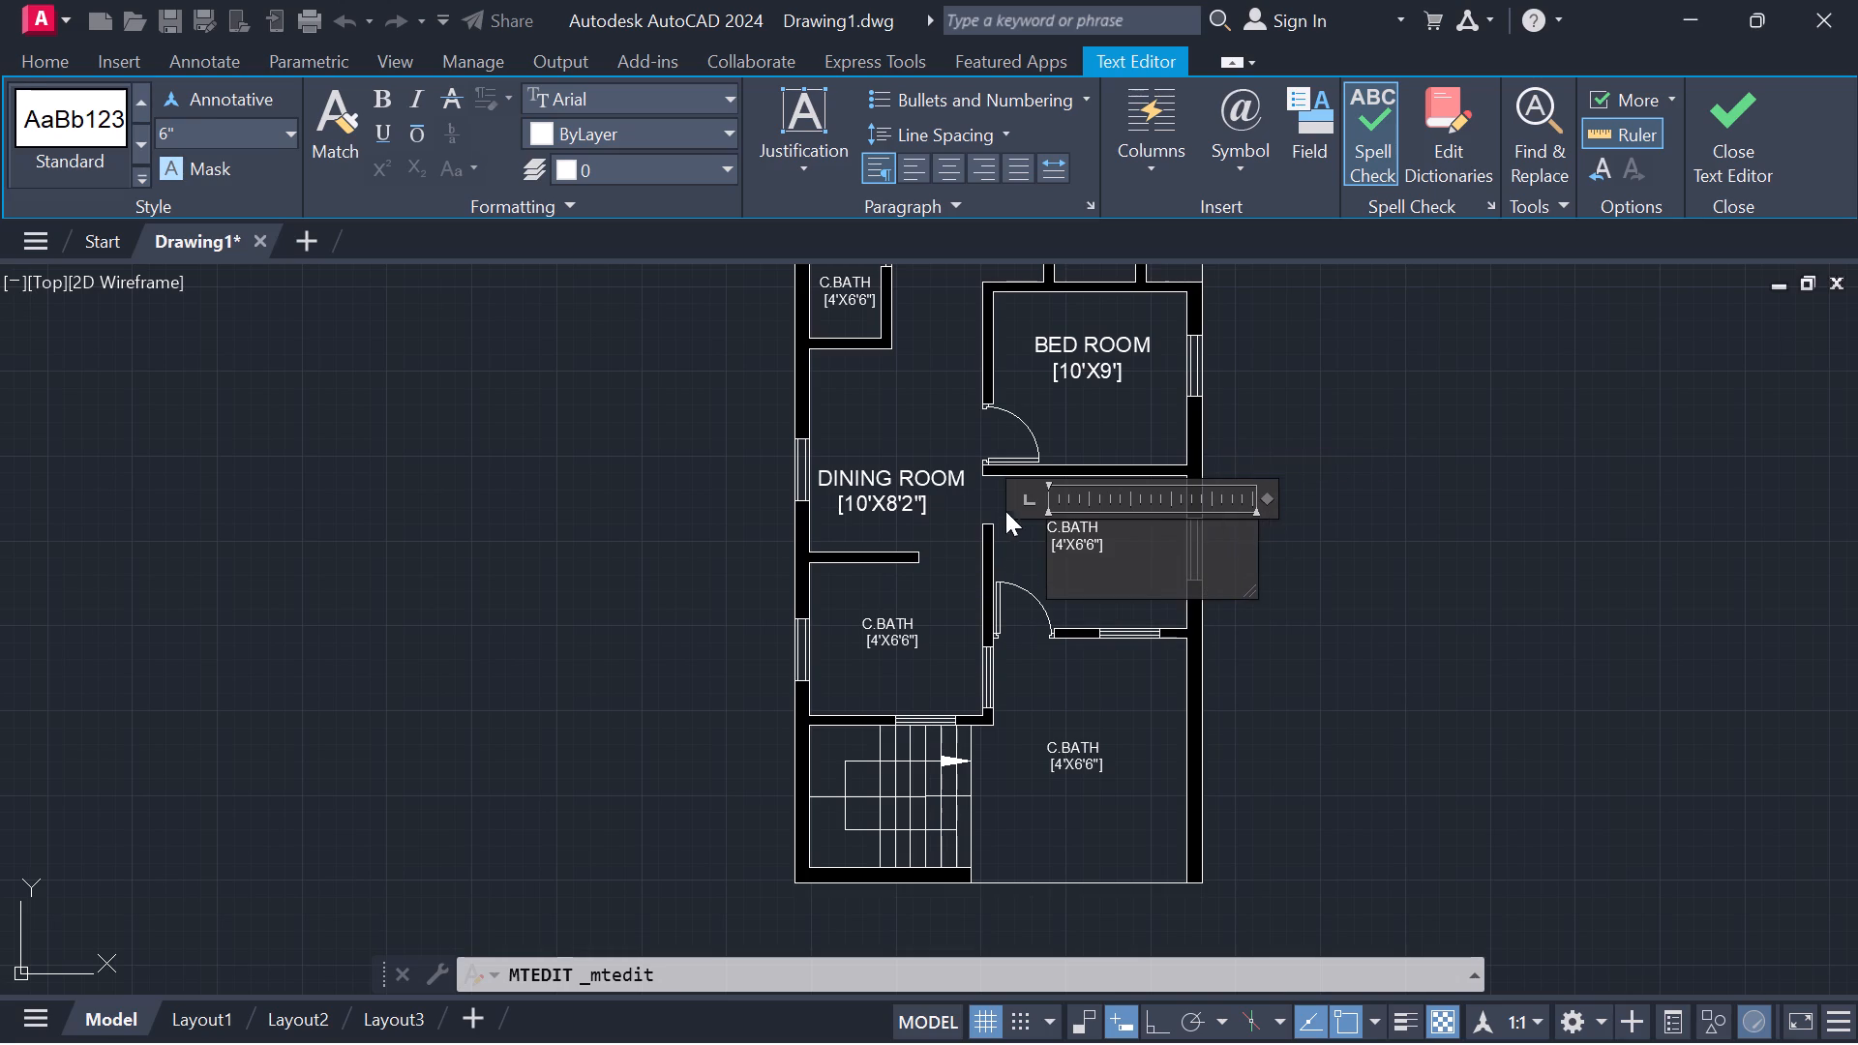
# Delete all the text in the C.BATH label of the room south of the middle BED ROOM.
pyautogui.click(1116, 560)
pyautogui.press('BackSpace')
pyautogui.press('BackSpace')
pyautogui.press('BackSpace')
pyautogui.press('BackSpace')
pyautogui.press('BackSpace')
pyautogui.press('BackSpace')
pyautogui.press('BackSpace')
pyautogui.press('BackSpace')
pyautogui.press('BackSpace')
pyautogui.press('BackSpace')
pyautogui.press('BackSpace')
pyautogui.press('BackSpace')
pyautogui.press('BackSpace')
pyautogui.press('BackSpace')
pyautogui.press('BackSpace')
pyautogui.press('BackSpace')
pyautogui.press('BackSpace')
pyautogui.press('BackSpace')
pyautogui.press('BackSpace')
pyautogui.press('BackSpace')
# Set the text height to 9" and enter DRAWING ROOM in the emptied label south of the middle BED ROOM.
pyautogui.click(289, 128)
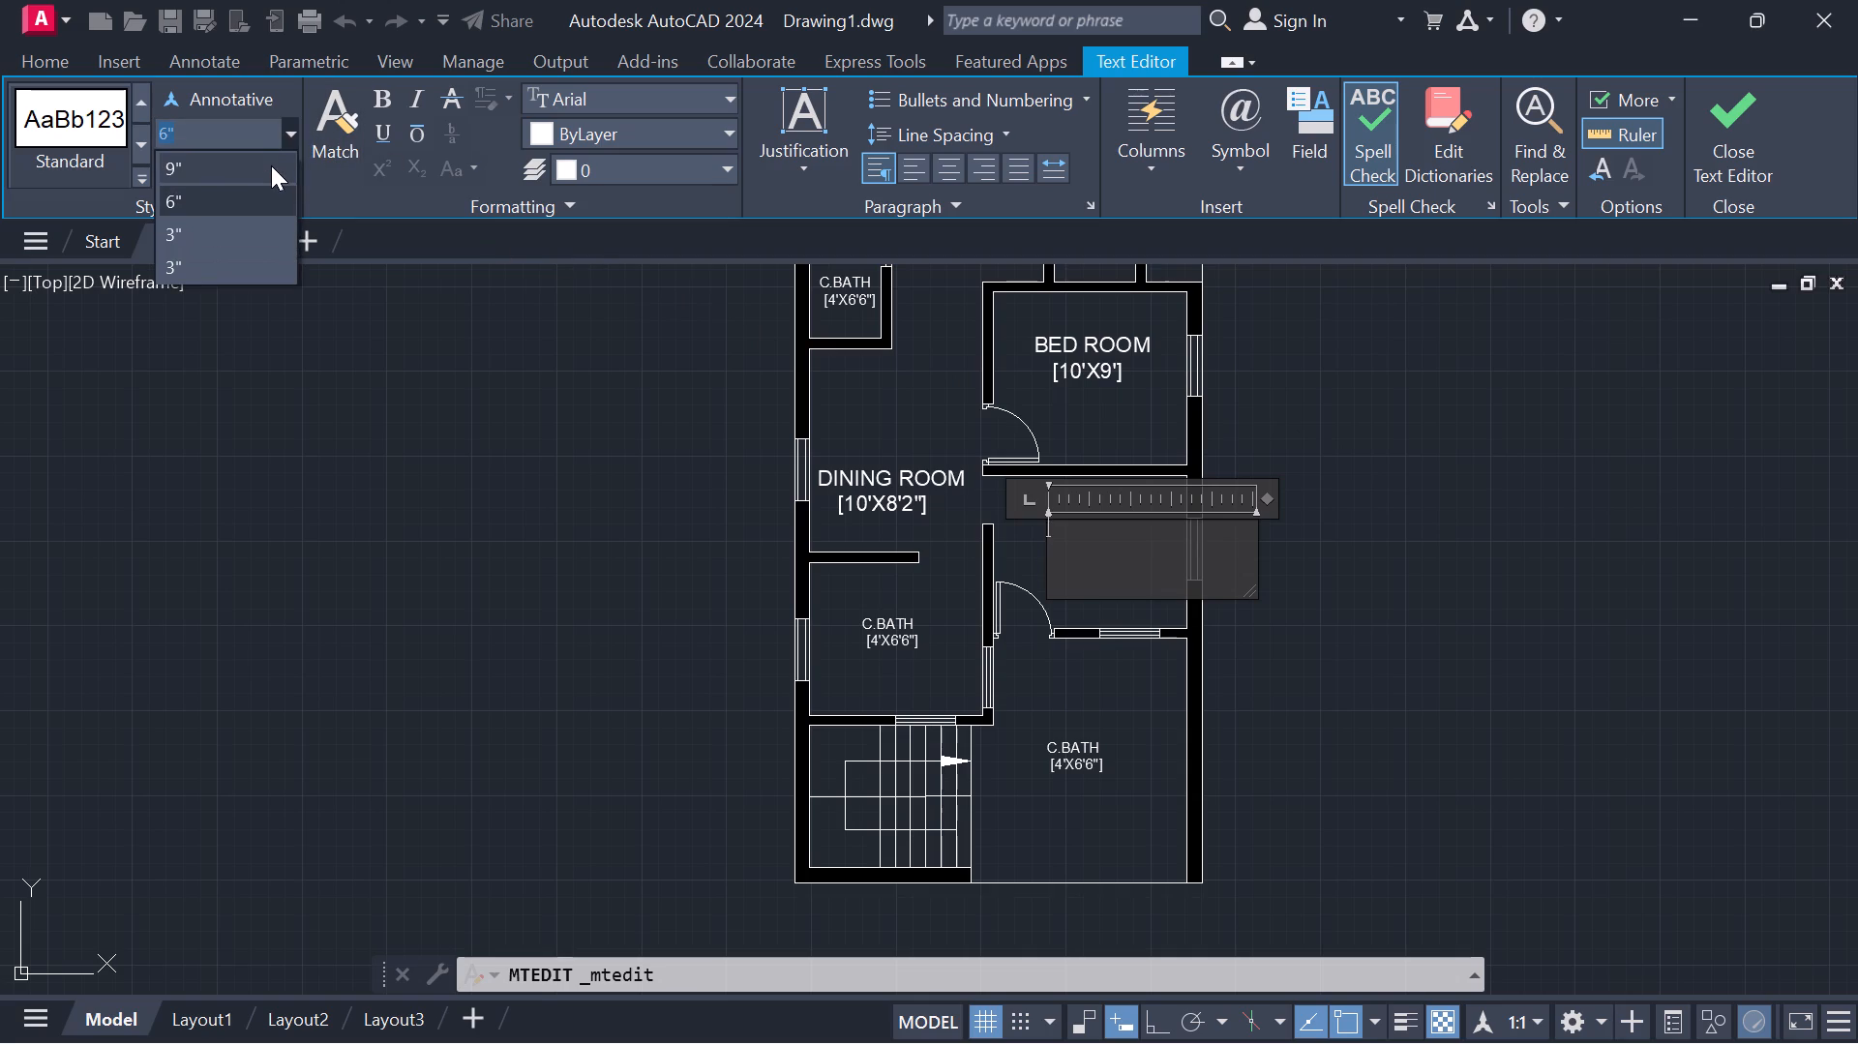
pyautogui.click(270, 165)
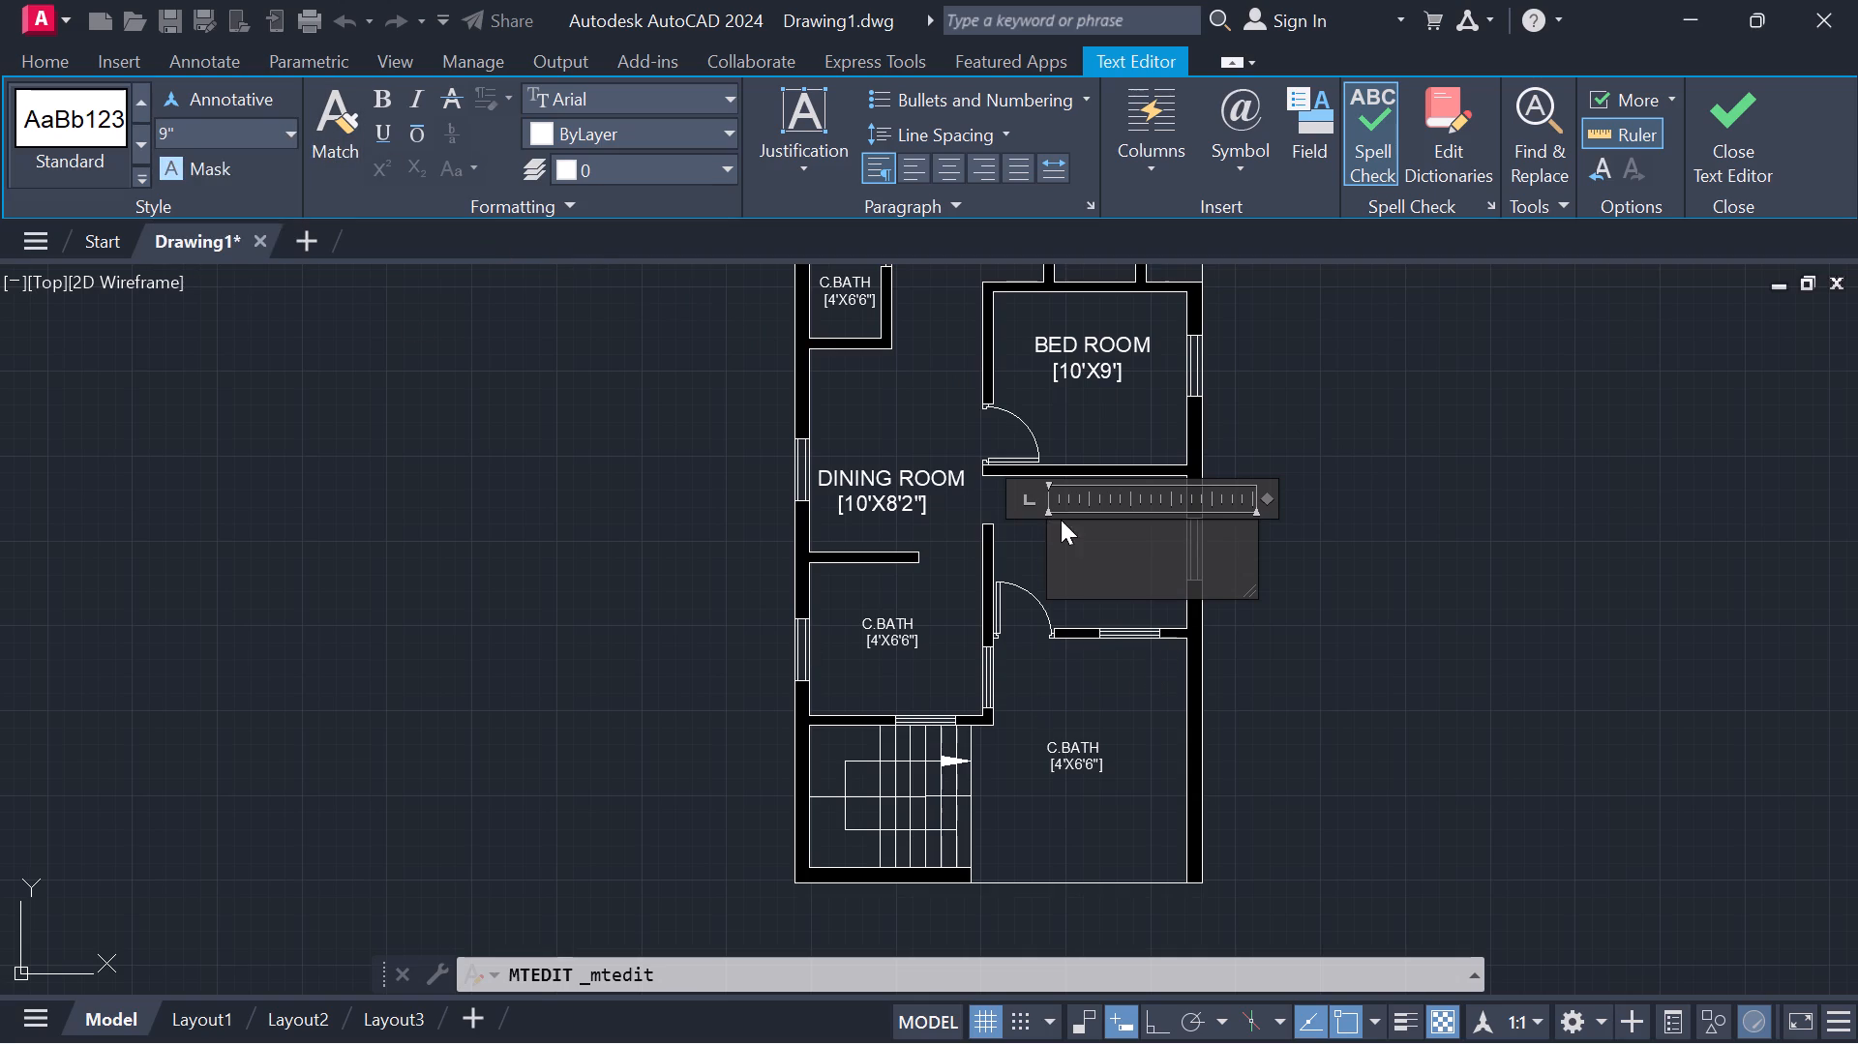
pyautogui.click(1056, 527)
pyautogui.write('DR')
pyautogui.write('AW')
pyautogui.write('ING')
pyautogui.press('space')
pyautogui.press('r')
pyautogui.write('OOM')
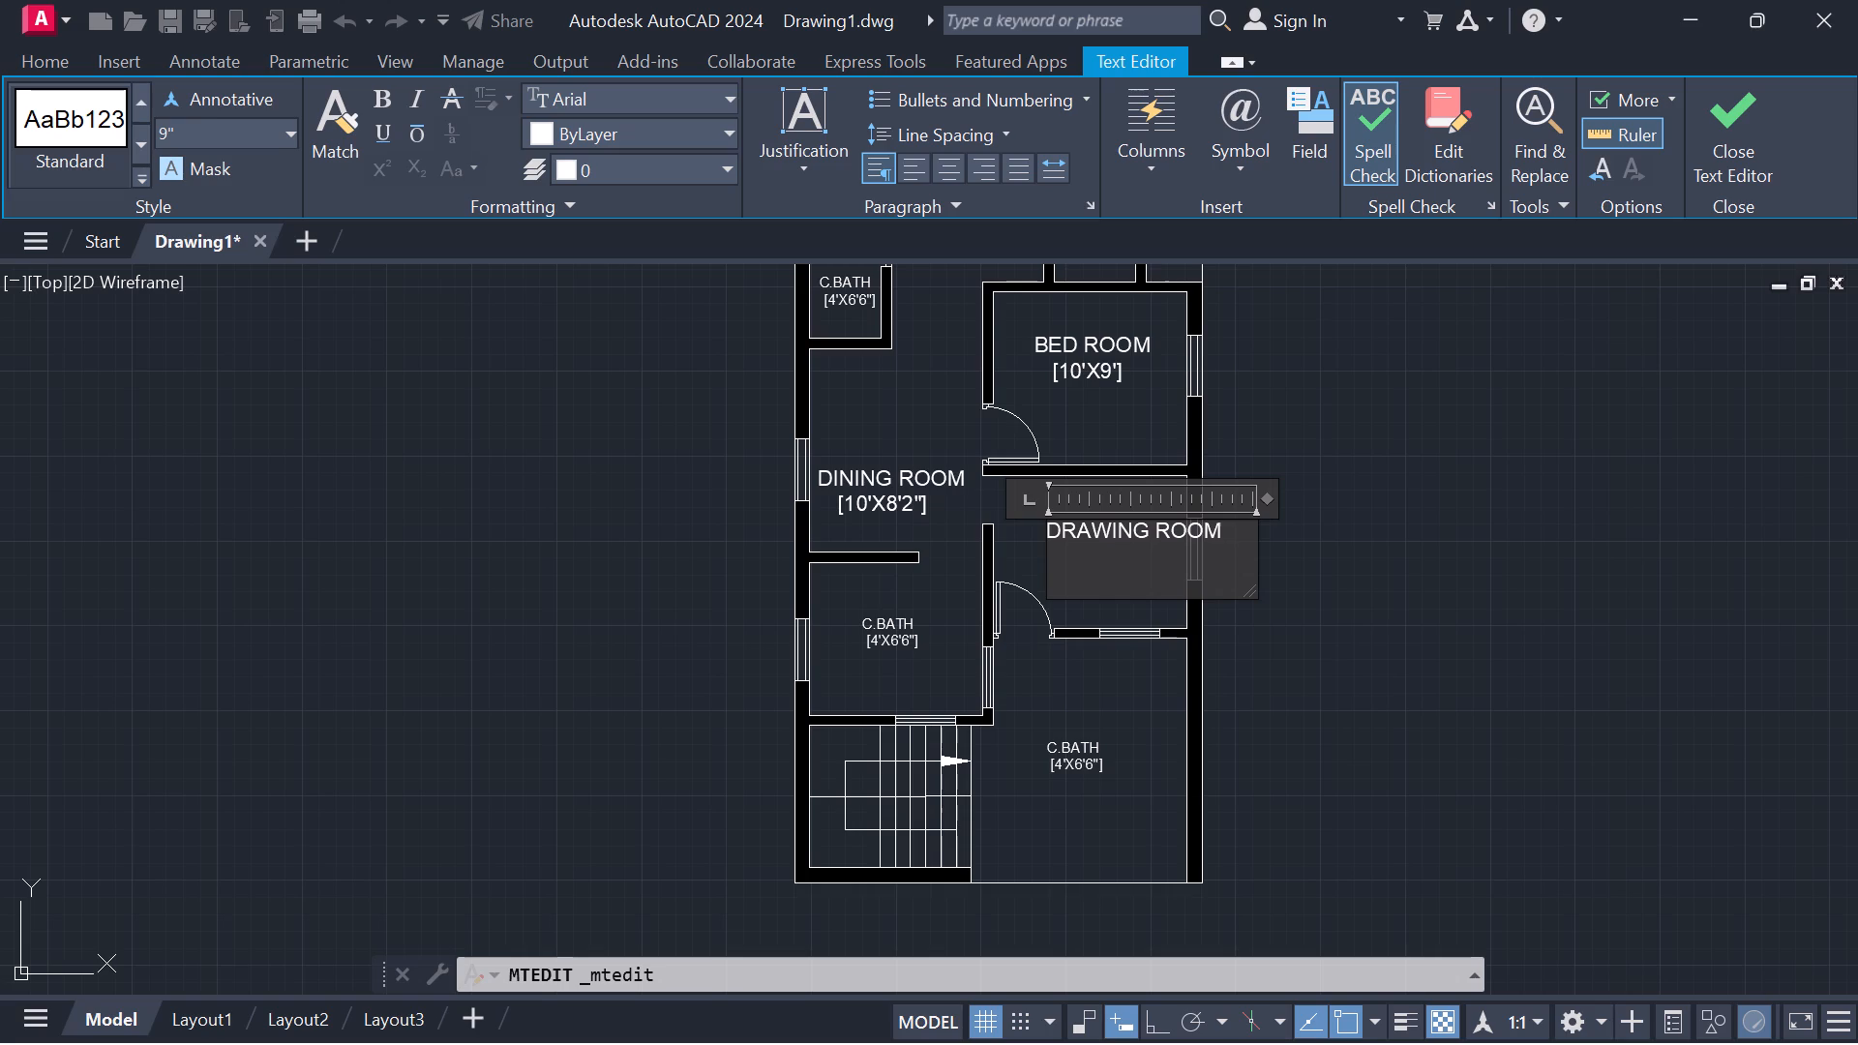
# Add the size [10'X8'] on a second line, indented to sit centred beneath DRAWING ROOM, and finish editing the label.
pyautogui.press('Return')
pyautogui.press('space')
pyautogui.press('space')
pyautogui.press('space')
pyautogui.press('space')
pyautogui.press('[')
pyautogui.press('1')
pyautogui.press('0')
pyautogui.press("'")
pyautogui.press('x')
pyautogui.write("8']")
pyautogui.click(1070, 557)
pyautogui.press('space')
pyautogui.press('space')
pyautogui.press('space')
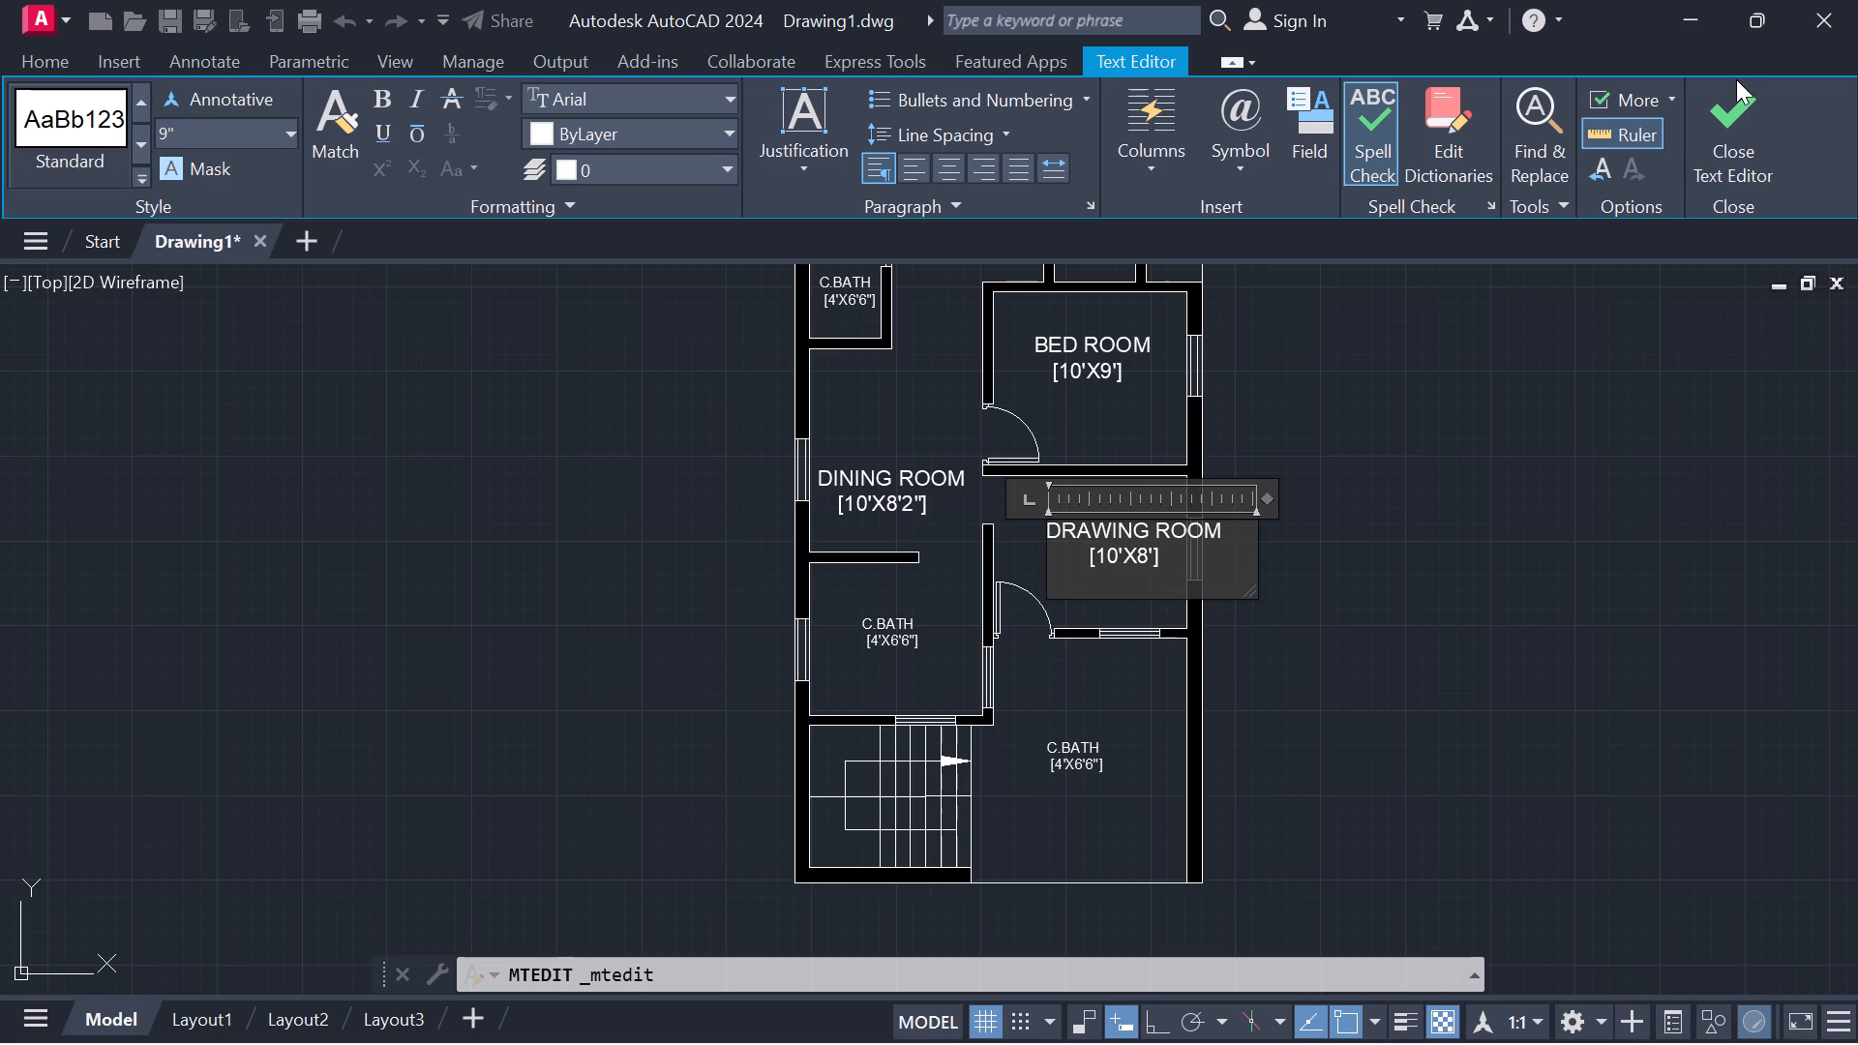
pyautogui.click(1737, 94)
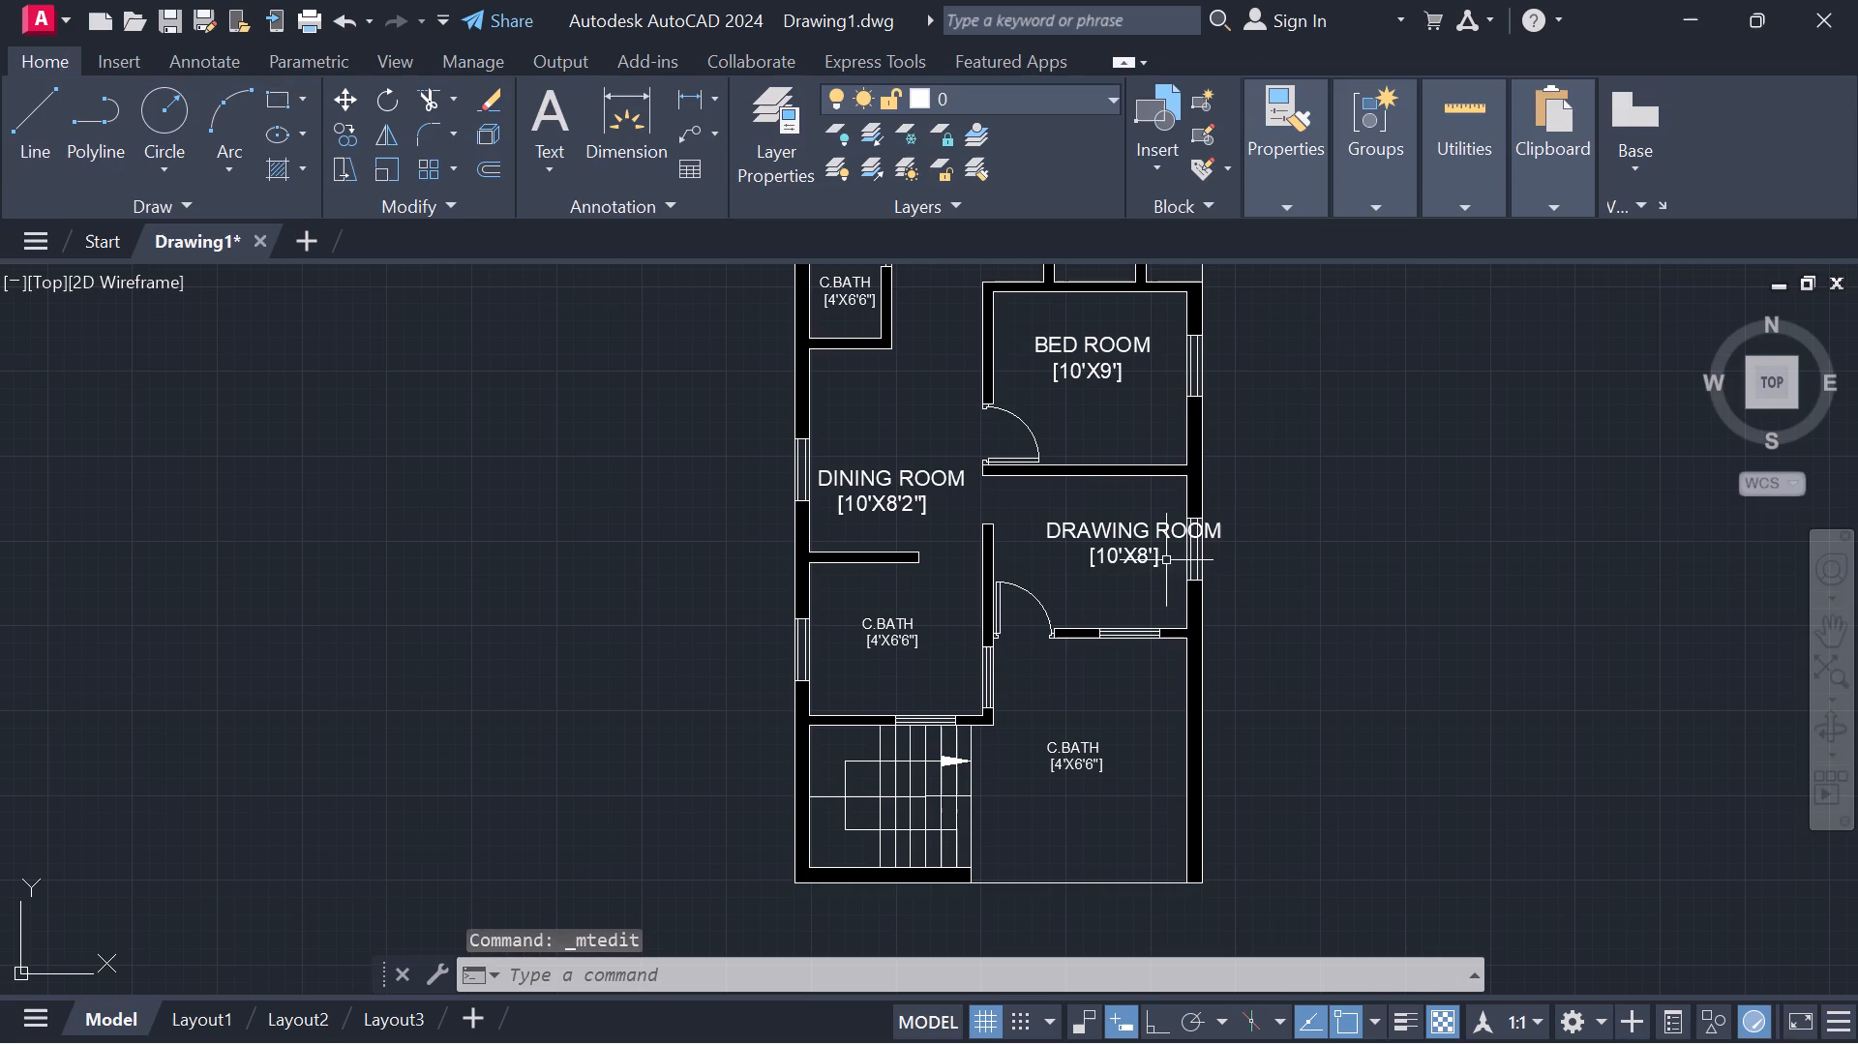
# Move the DRAWING ROOM label west so that its text fits between the room's side walls.
pyautogui.click(1152, 539)
pyautogui.click(1049, 520)
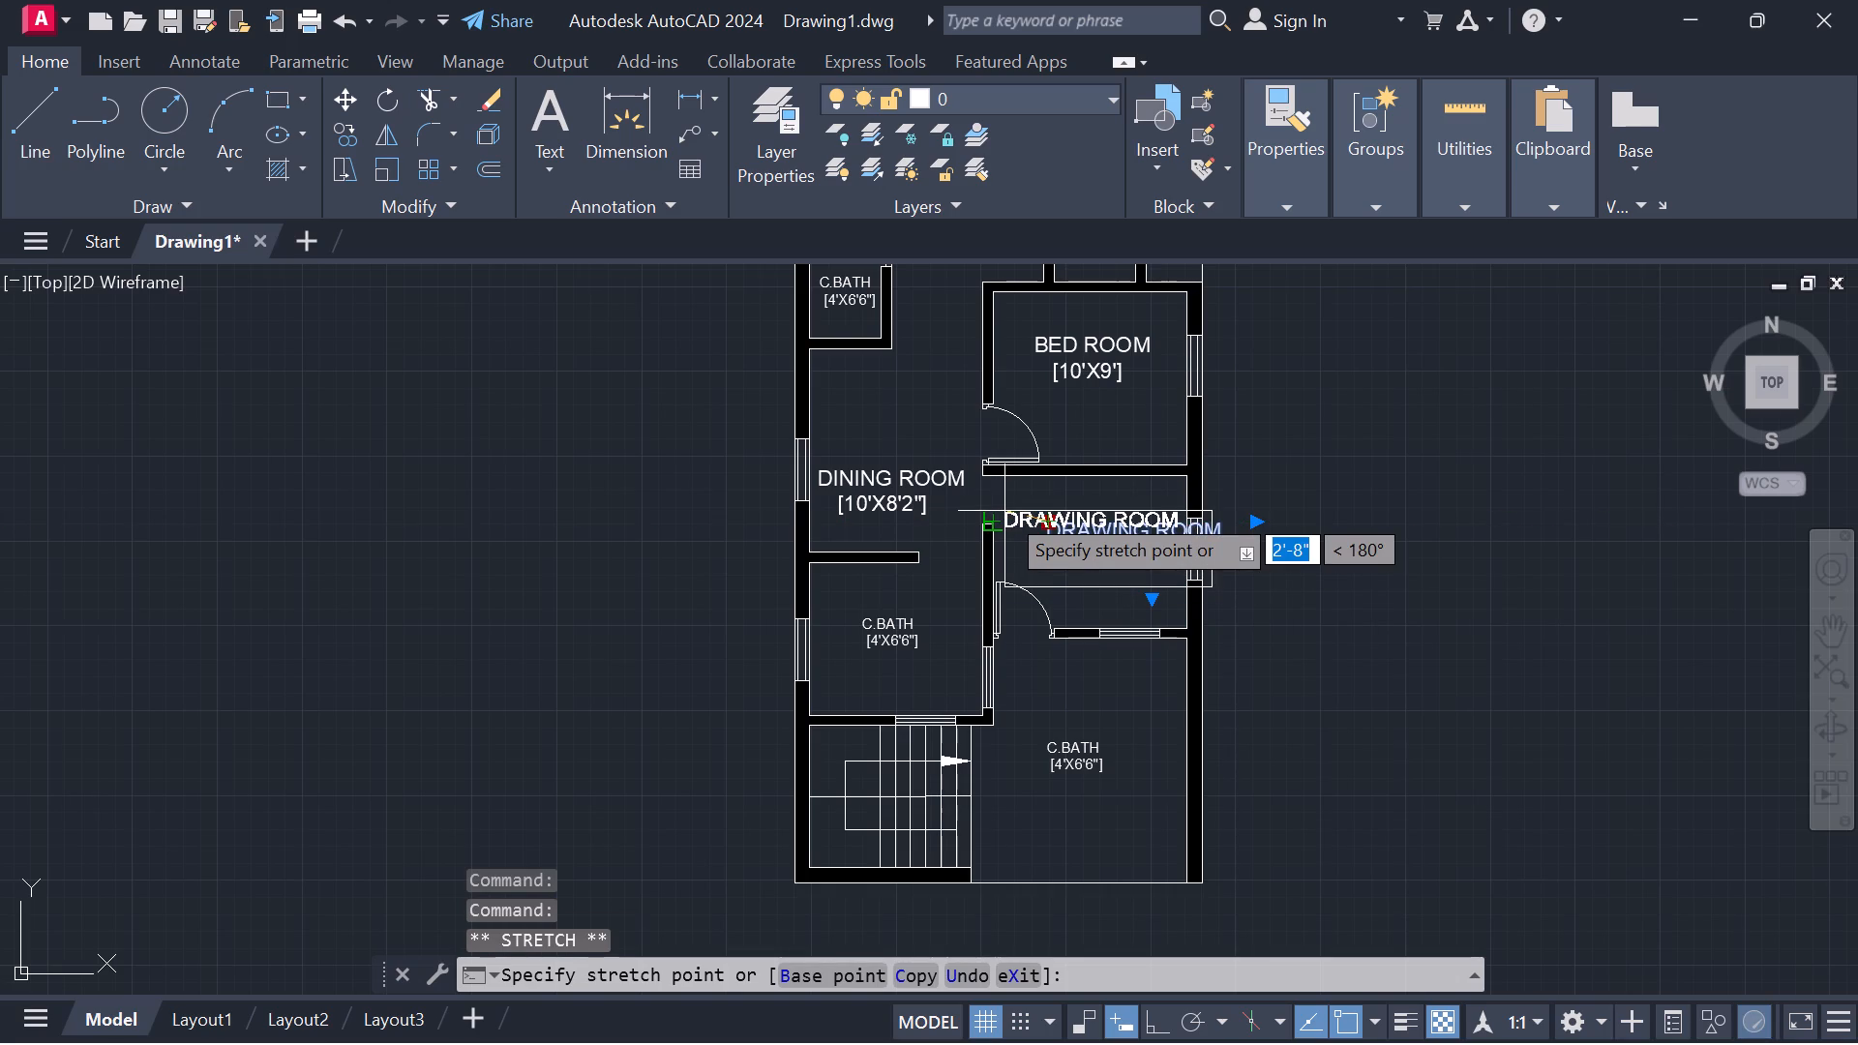
pyautogui.click(1003, 509)
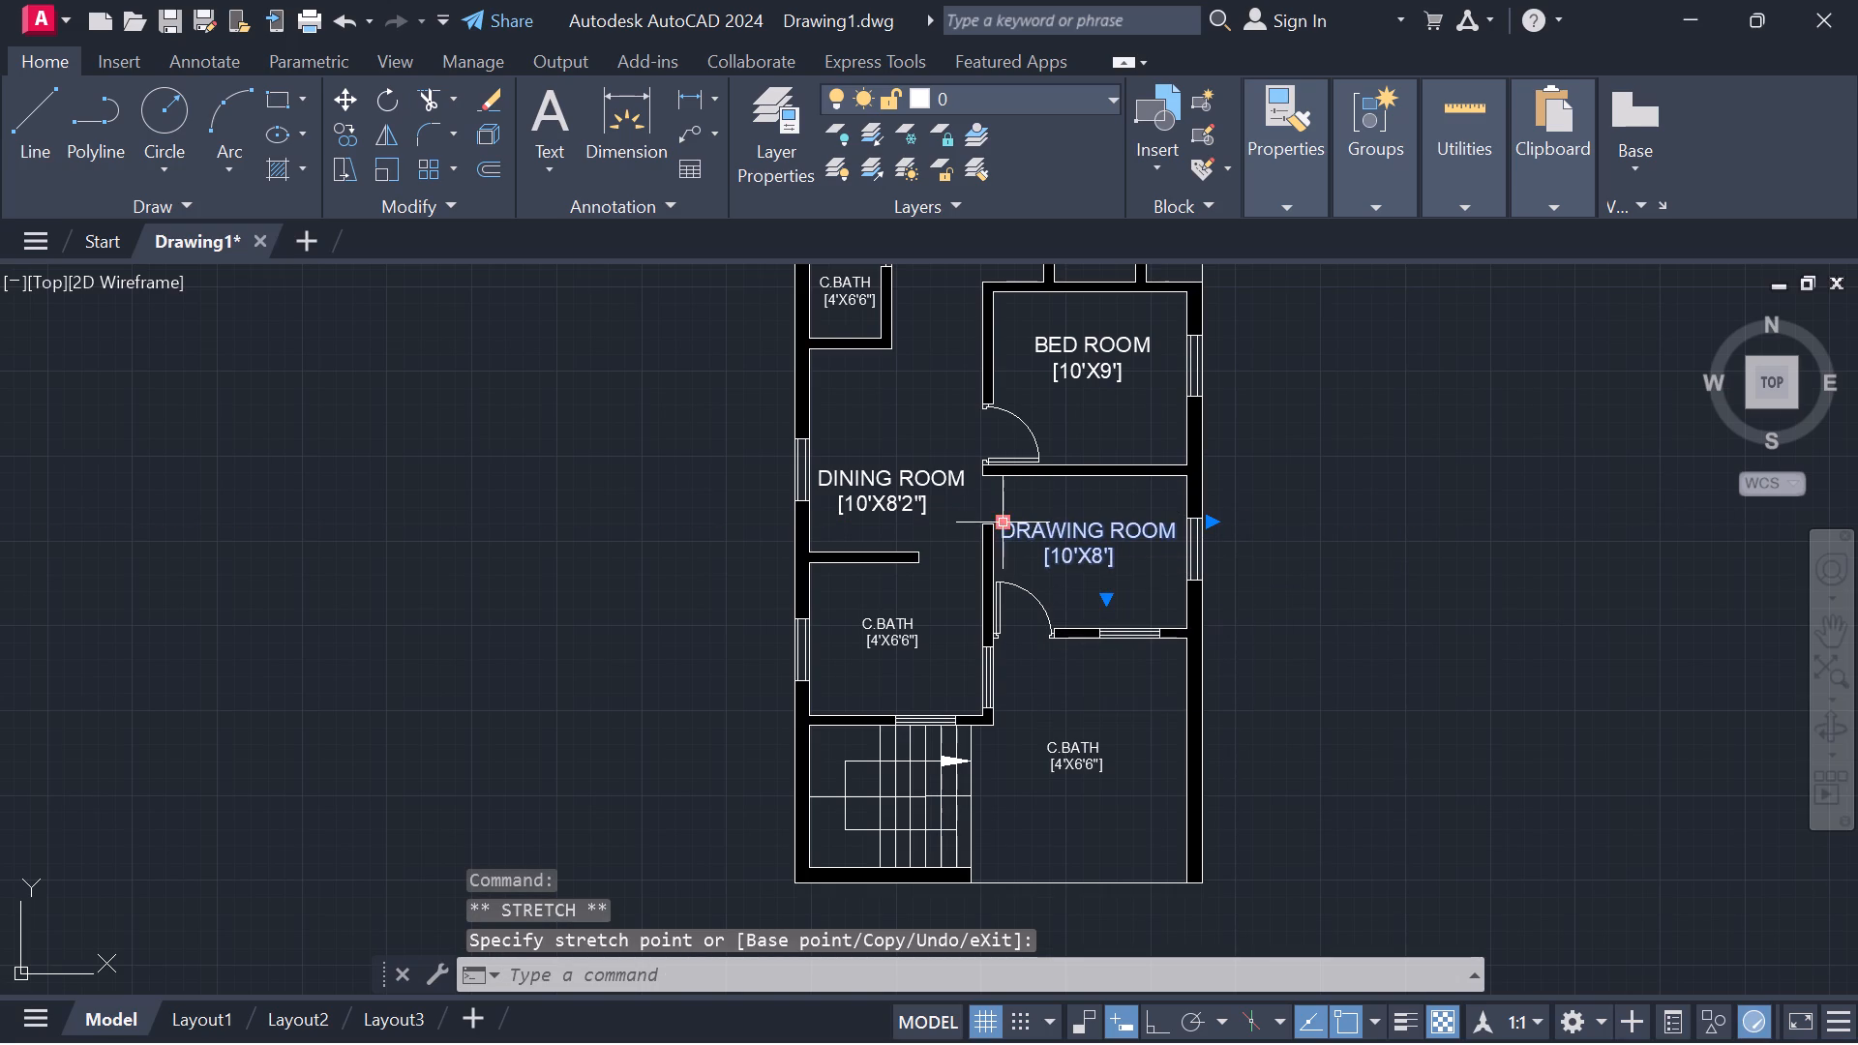
pyautogui.click(1009, 520)
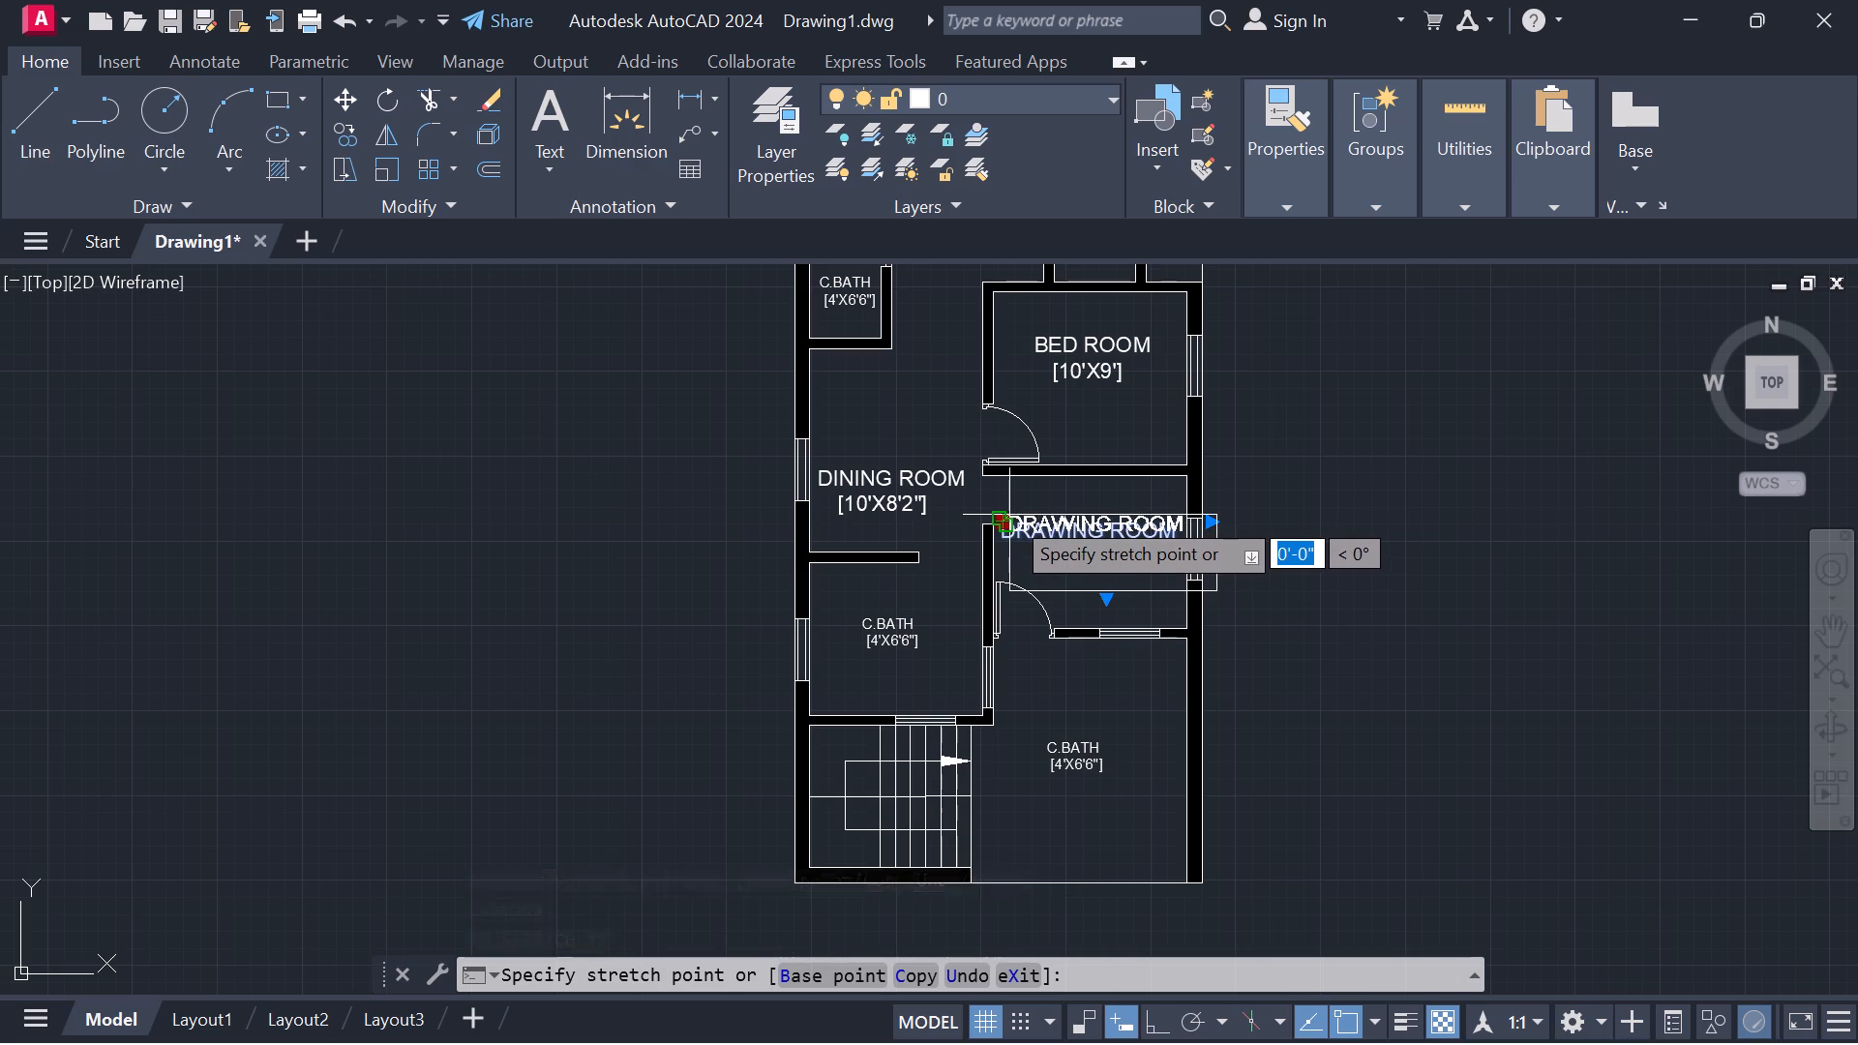
pyautogui.click(1009, 515)
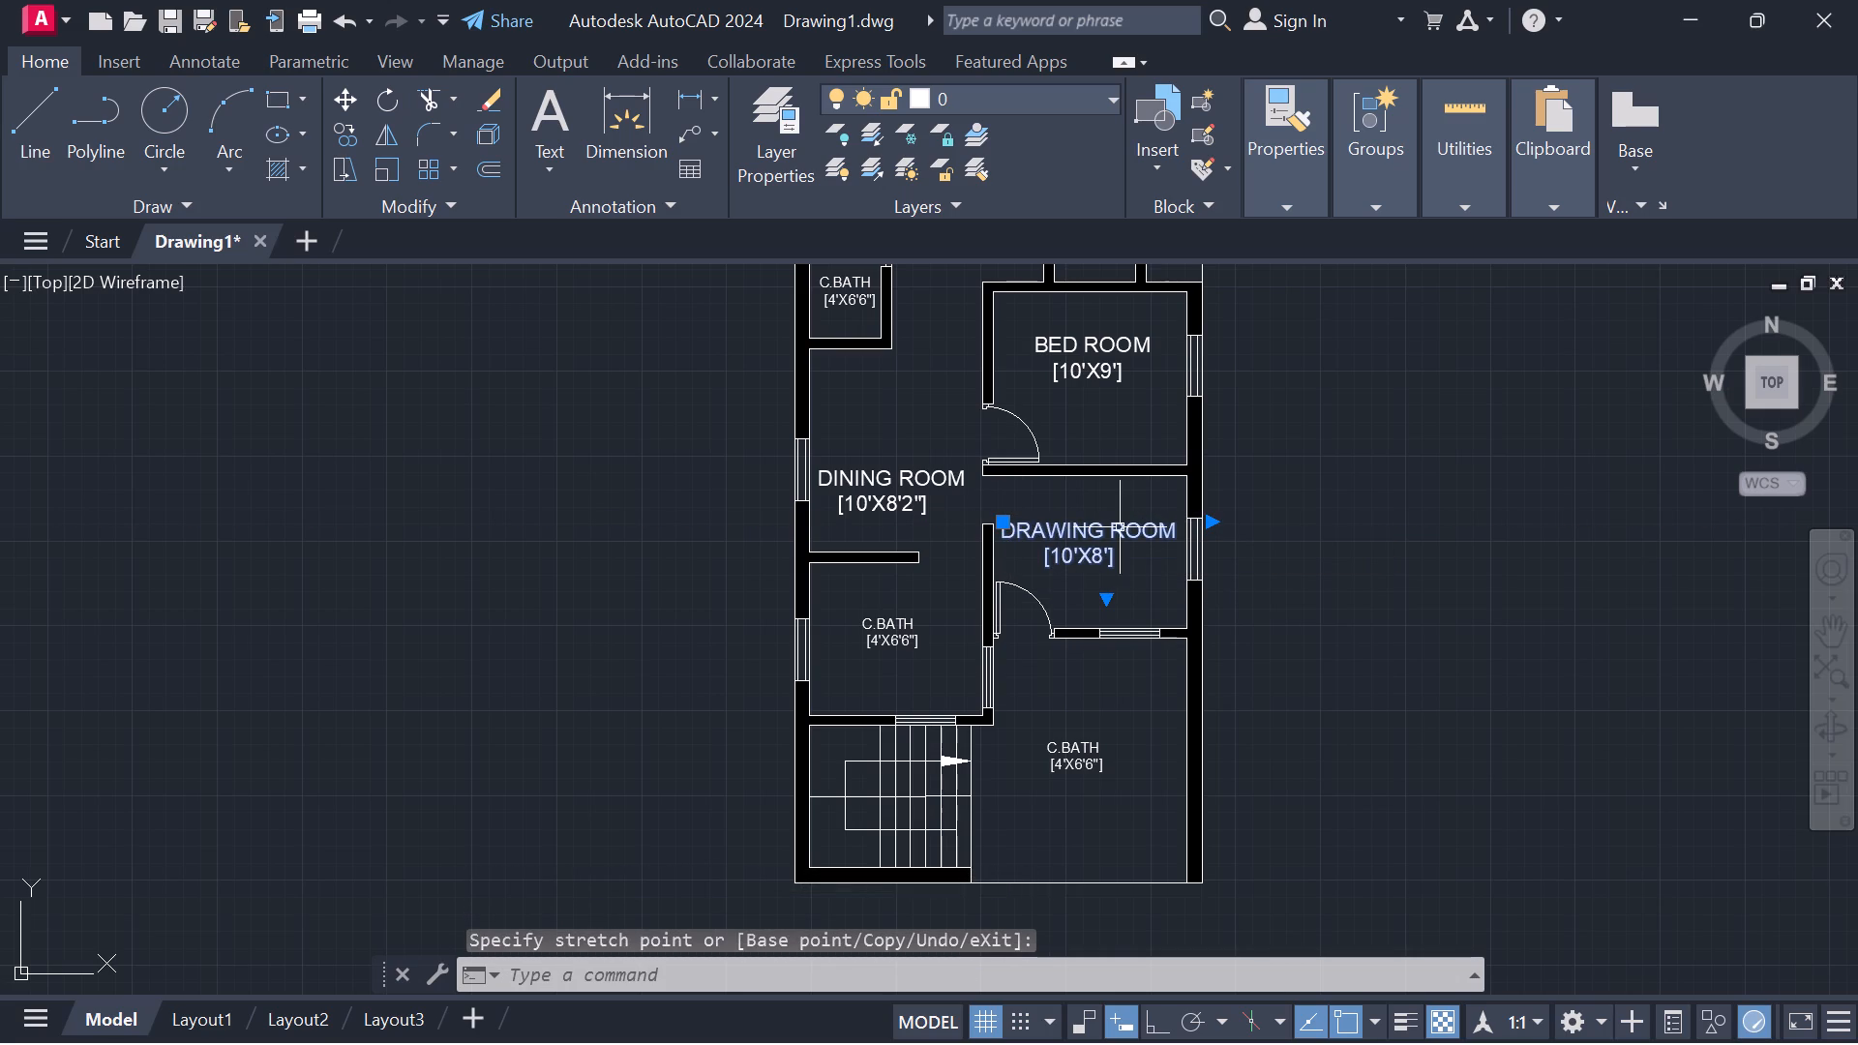
pyautogui.click(1210, 526)
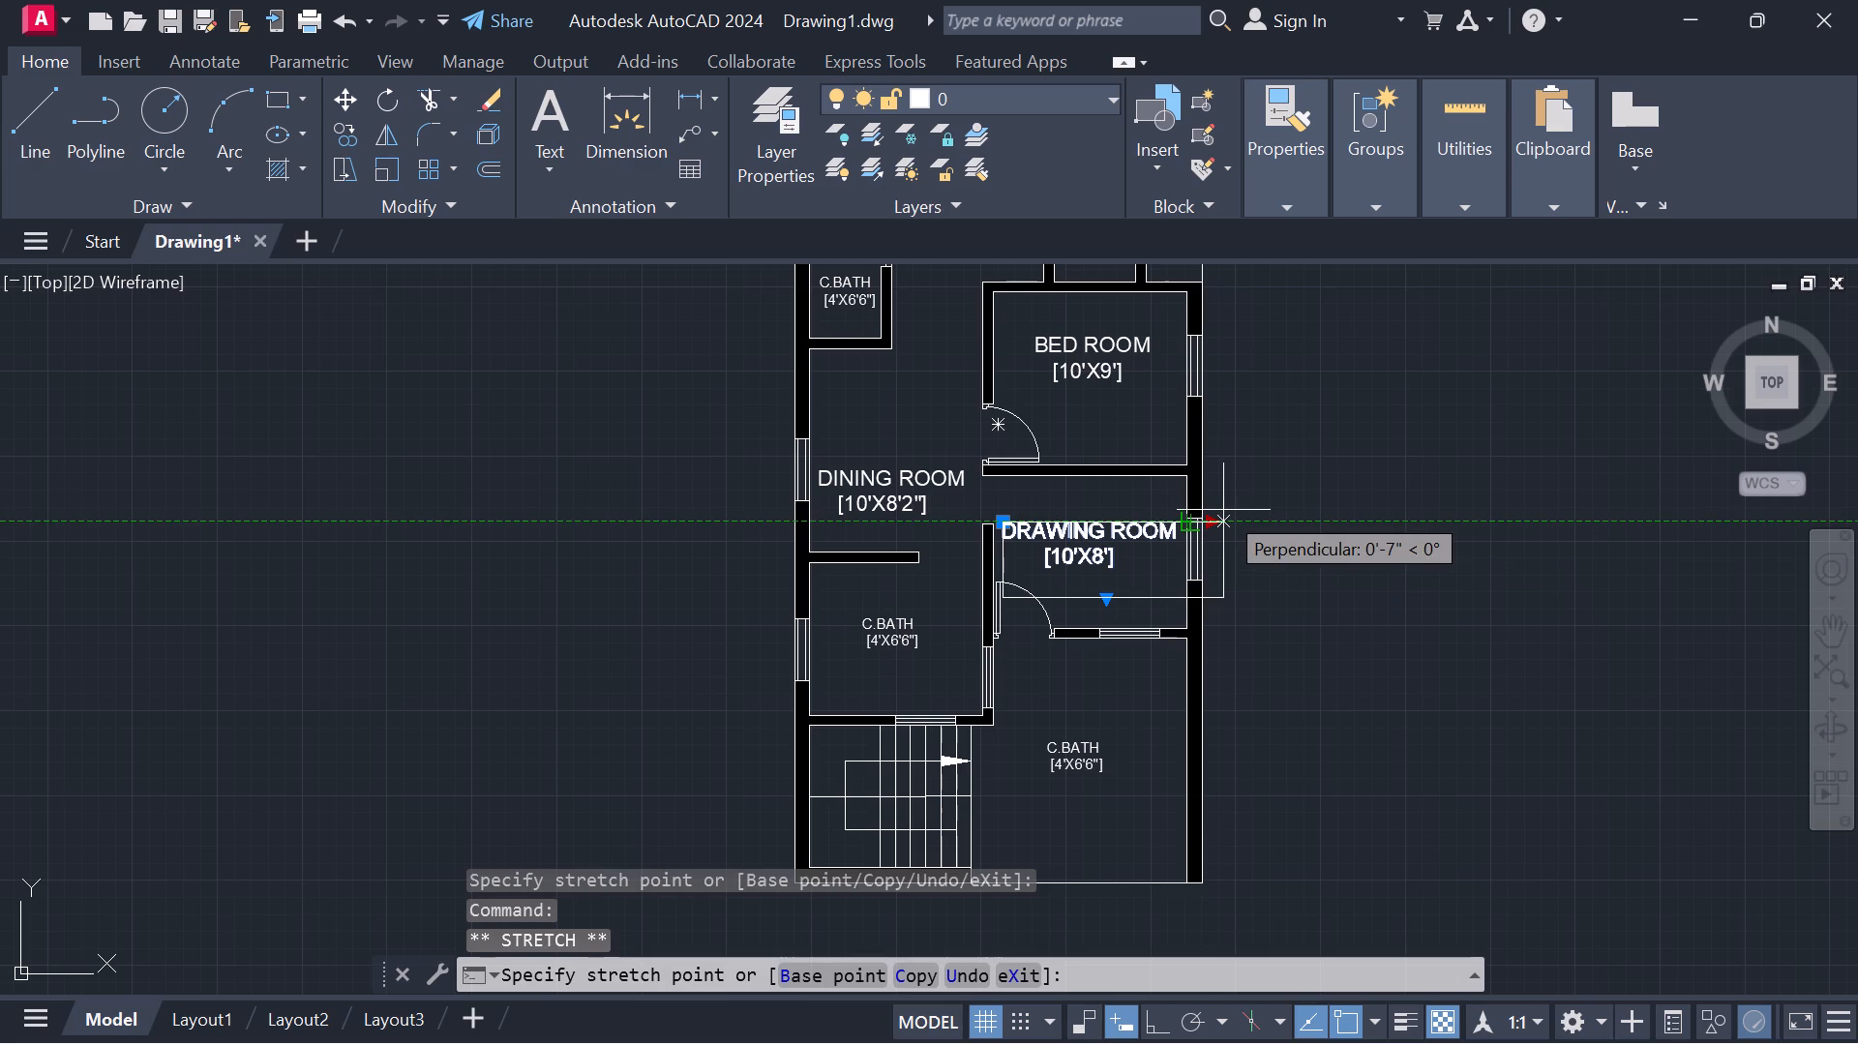
pyautogui.press('Escape')
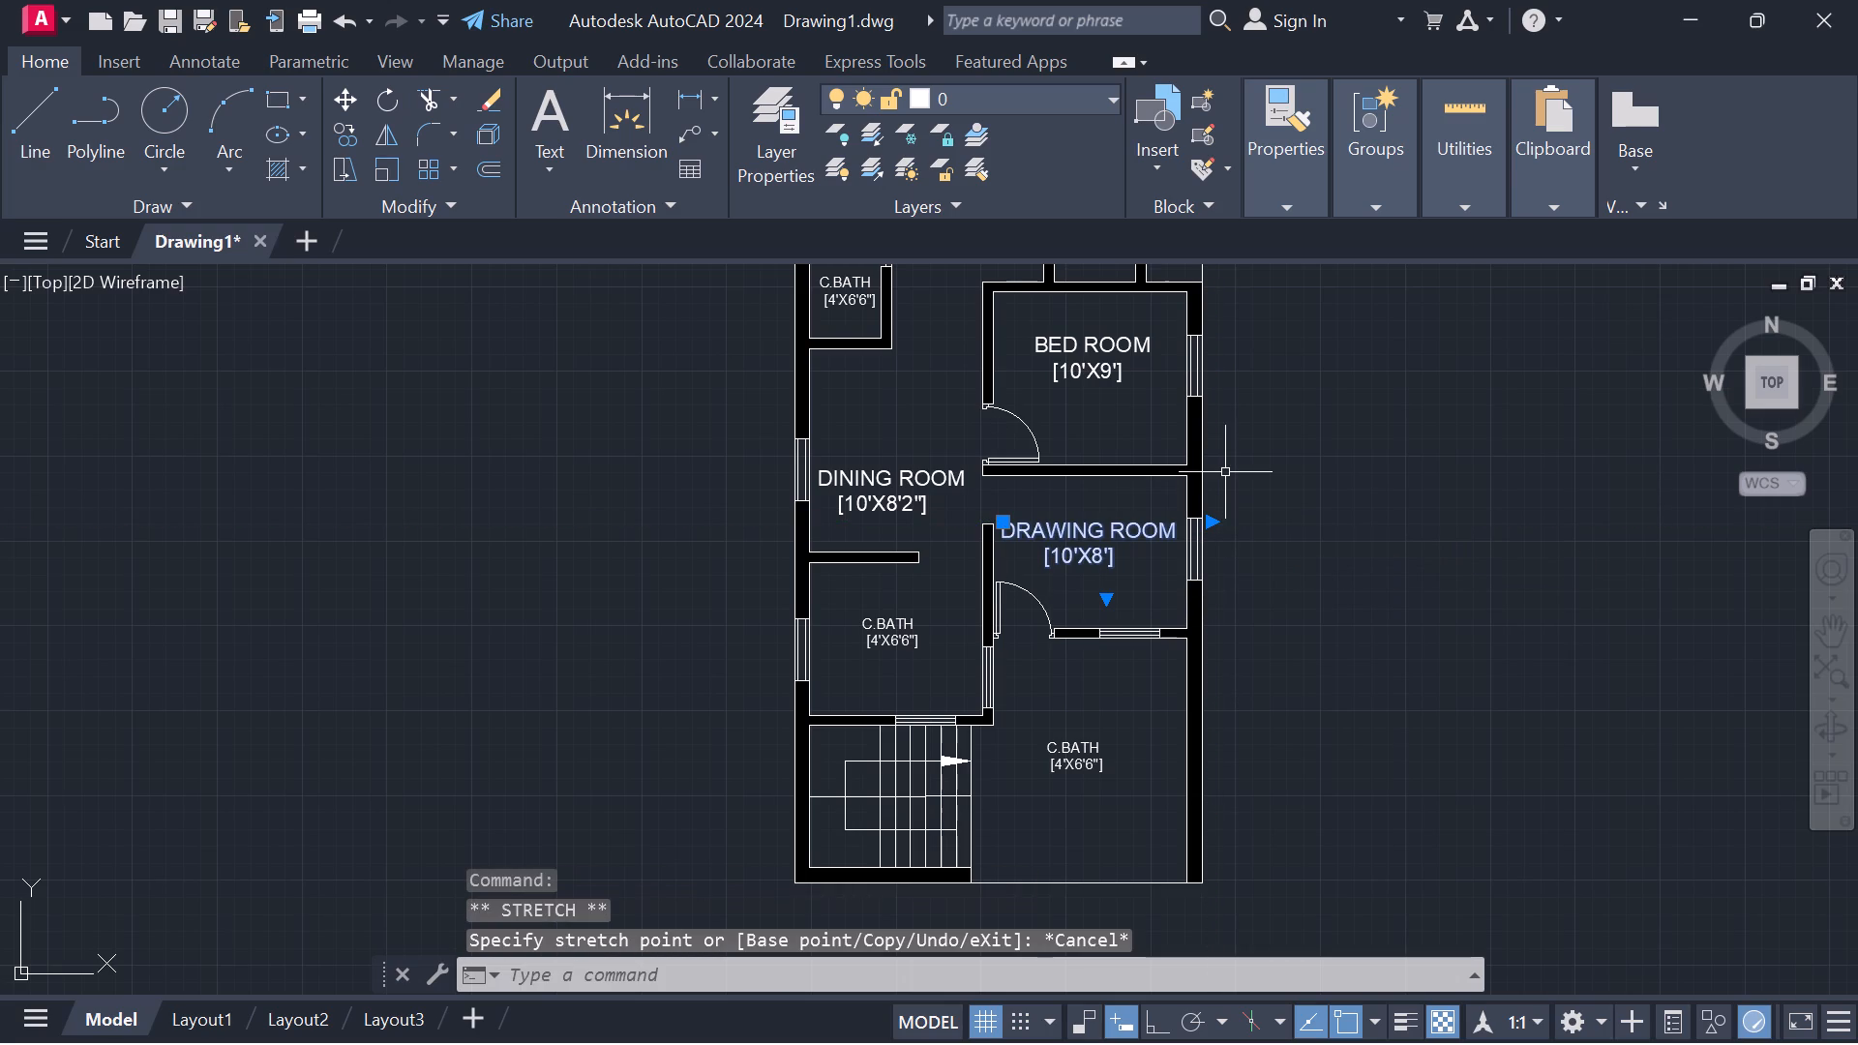
pyautogui.press('Escape')
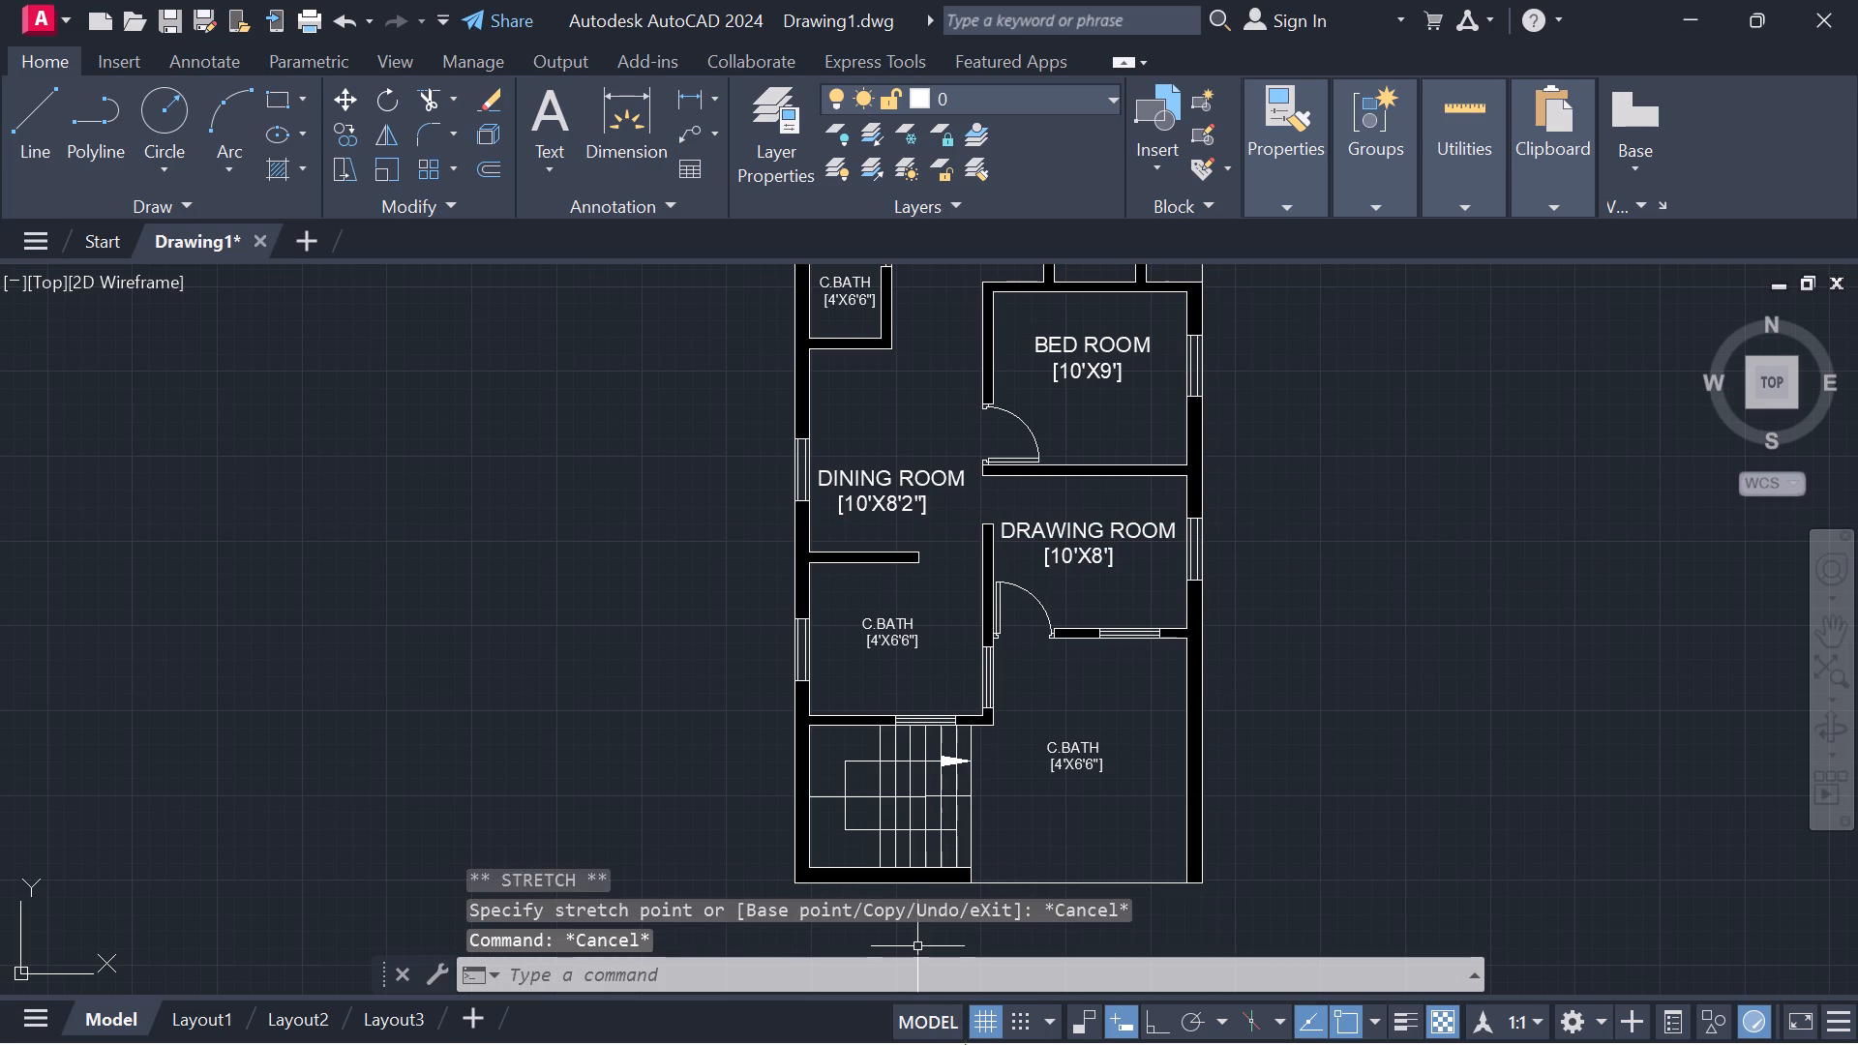
# Widen and deepen the frame of the C.BATH [4'X6'6"] label in the open area south of the drawing room.
pyautogui.doubleClick(1095, 754)
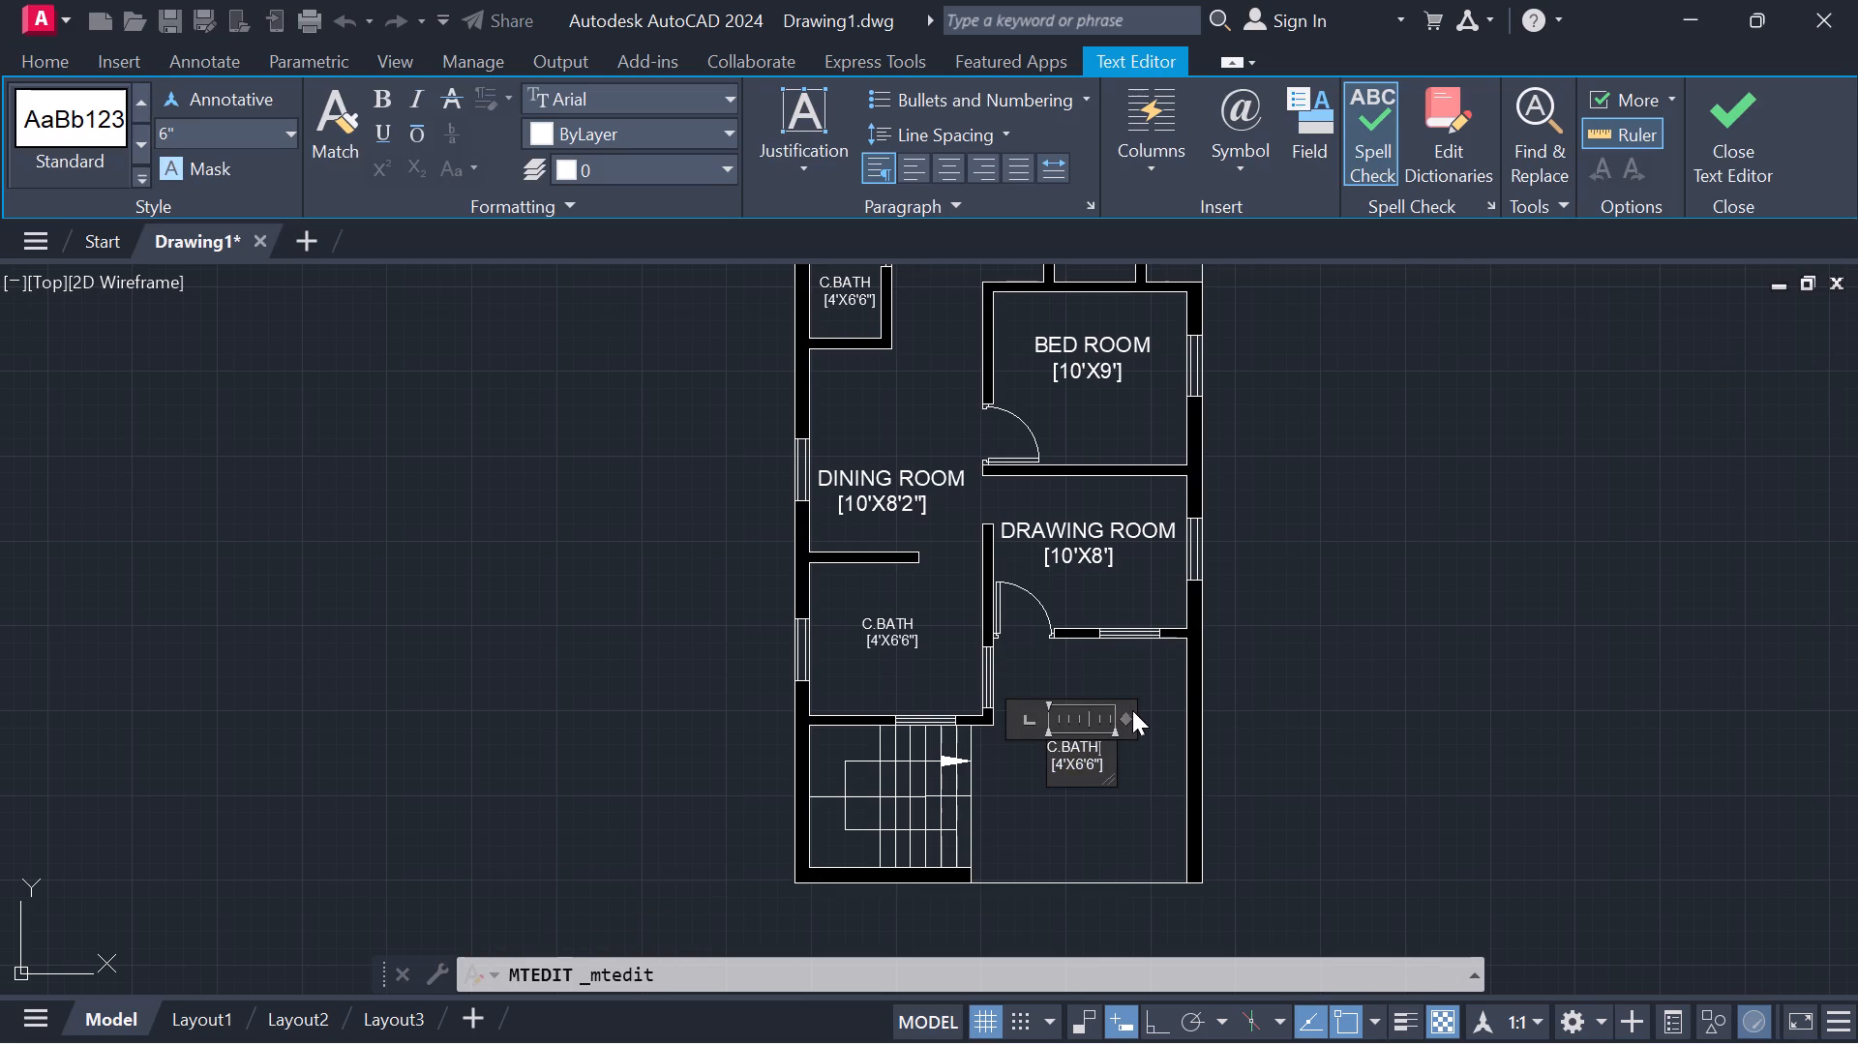
pyautogui.moveTo(1112, 781); pyautogui.dragTo(1138, 798)
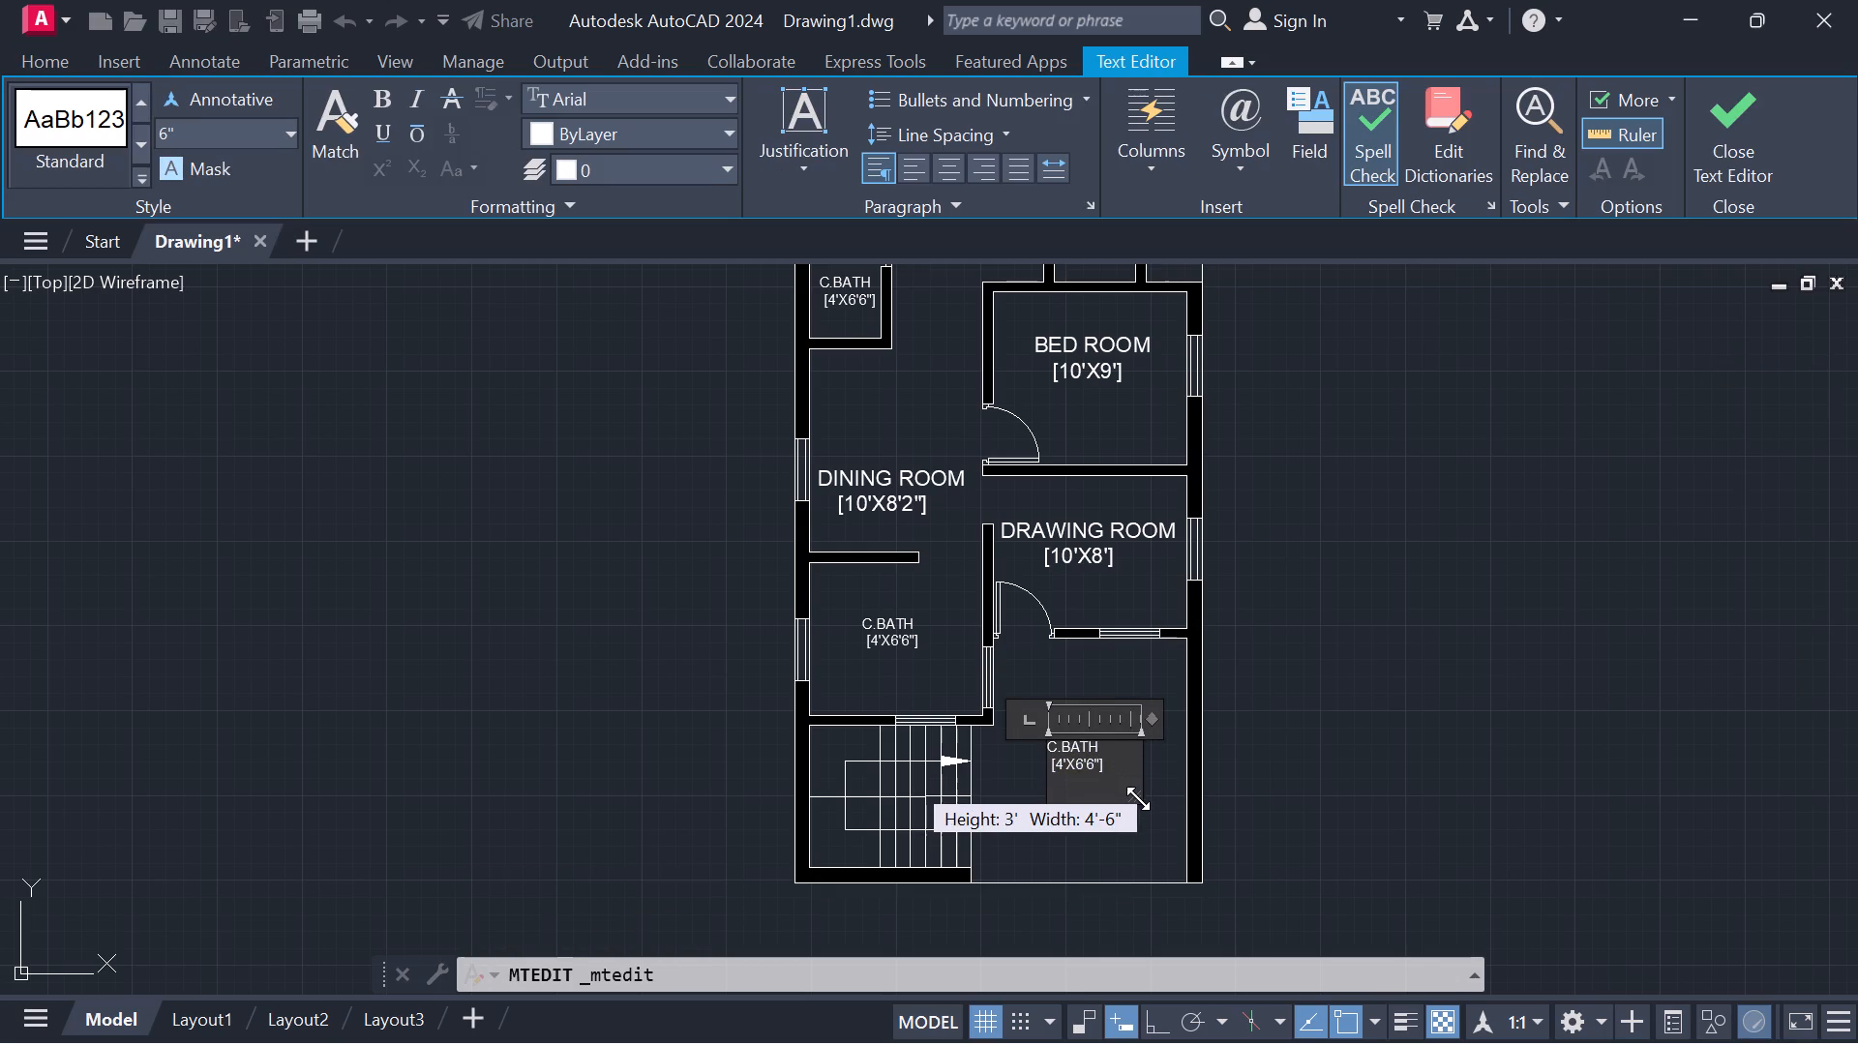
pyautogui.moveTo(1138, 798); pyautogui.dragTo(1190, 813)
# Delete all the text in the C.BATH label of the area south of the drawing room.
pyautogui.click(1158, 781)
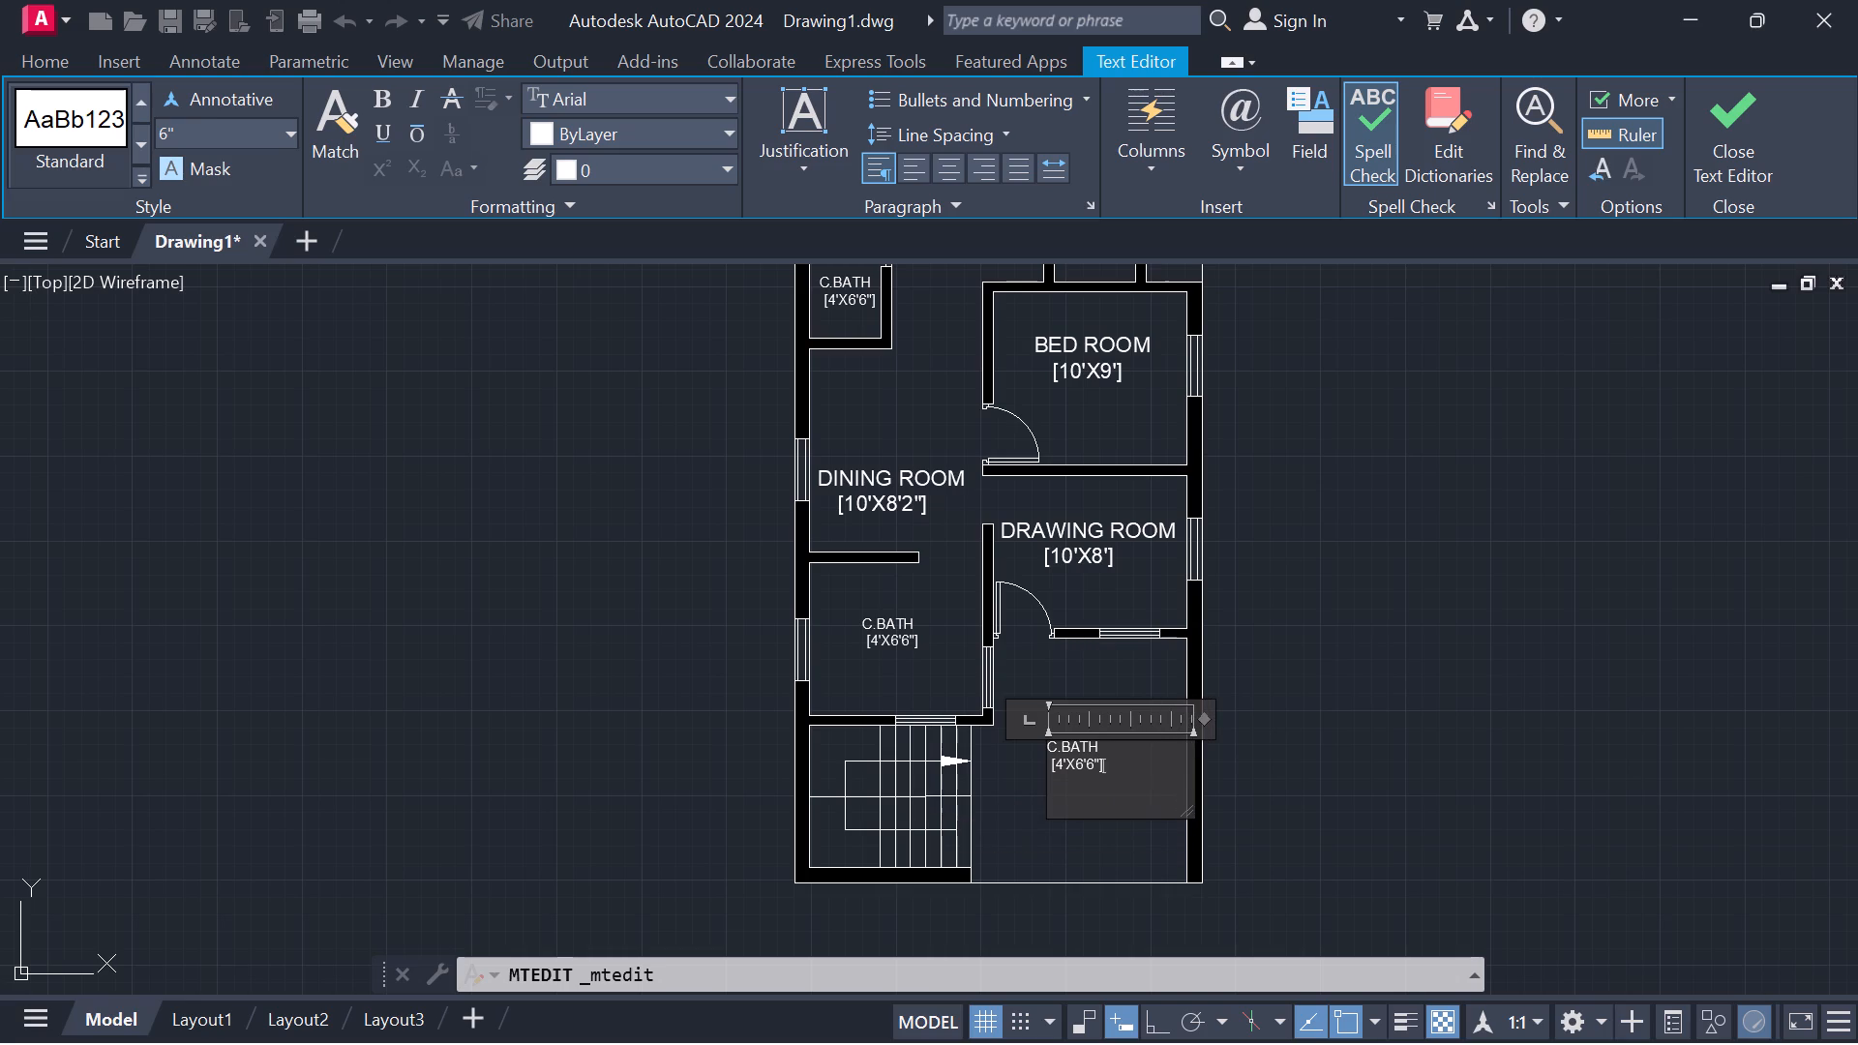
pyautogui.press('BackSpace')
pyautogui.press('BackSpace')
pyautogui.press('BackSpace')
pyautogui.press('BackSpace')
pyautogui.press('BackSpace')
pyautogui.press('BackSpace')
pyautogui.press('BackSpace')
pyautogui.press('BackSpace')
pyautogui.press('BackSpace')
pyautogui.press('BackSpace')
pyautogui.press('BackSpace')
pyautogui.press('BackSpace')
pyautogui.press('BackSpace')
pyautogui.press('BackSpace')
pyautogui.press('BackSpace')
pyautogui.press('BackSpace')
pyautogui.press('BackSpace')
pyautogui.press('BackSpace')
pyautogui.press('BackSpace')
pyautogui.press('BackSpace')
# Set the text height to 9" and enter PRAKING in the emptied label east of the staircase.
pyautogui.click(291, 122)
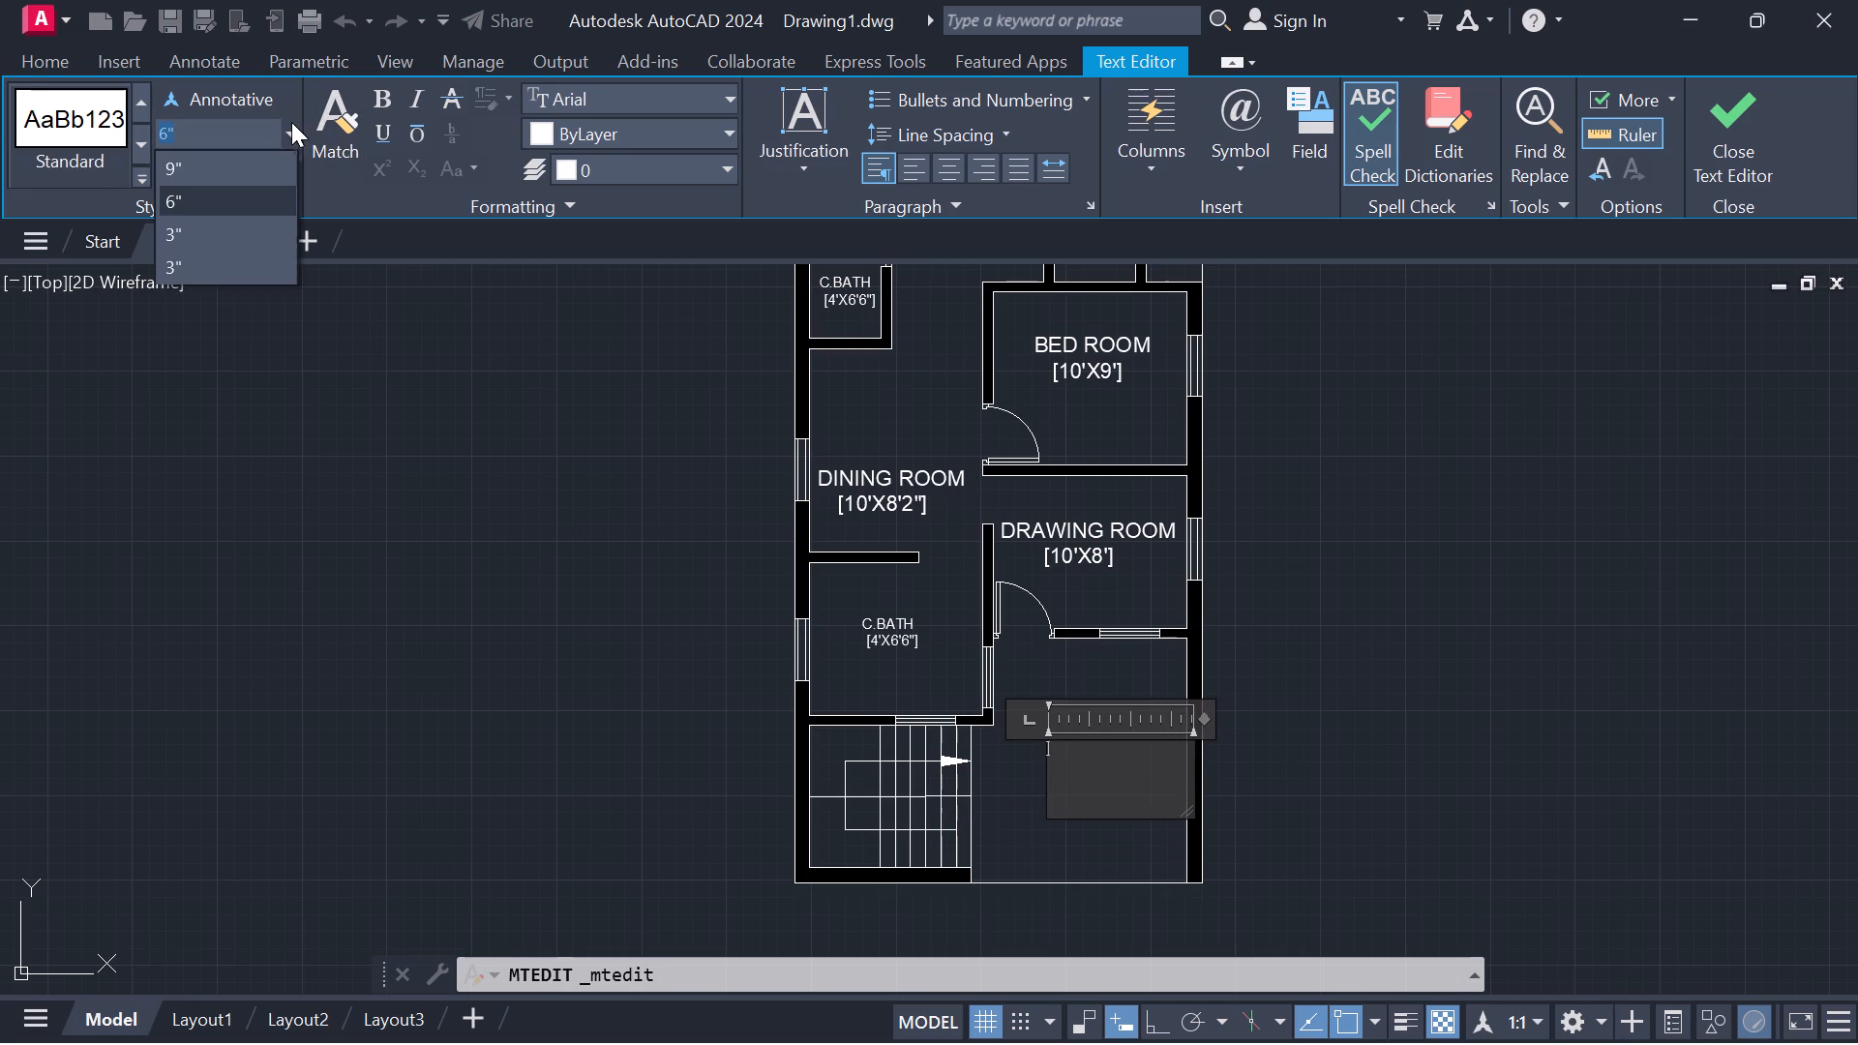
pyautogui.click(263, 158)
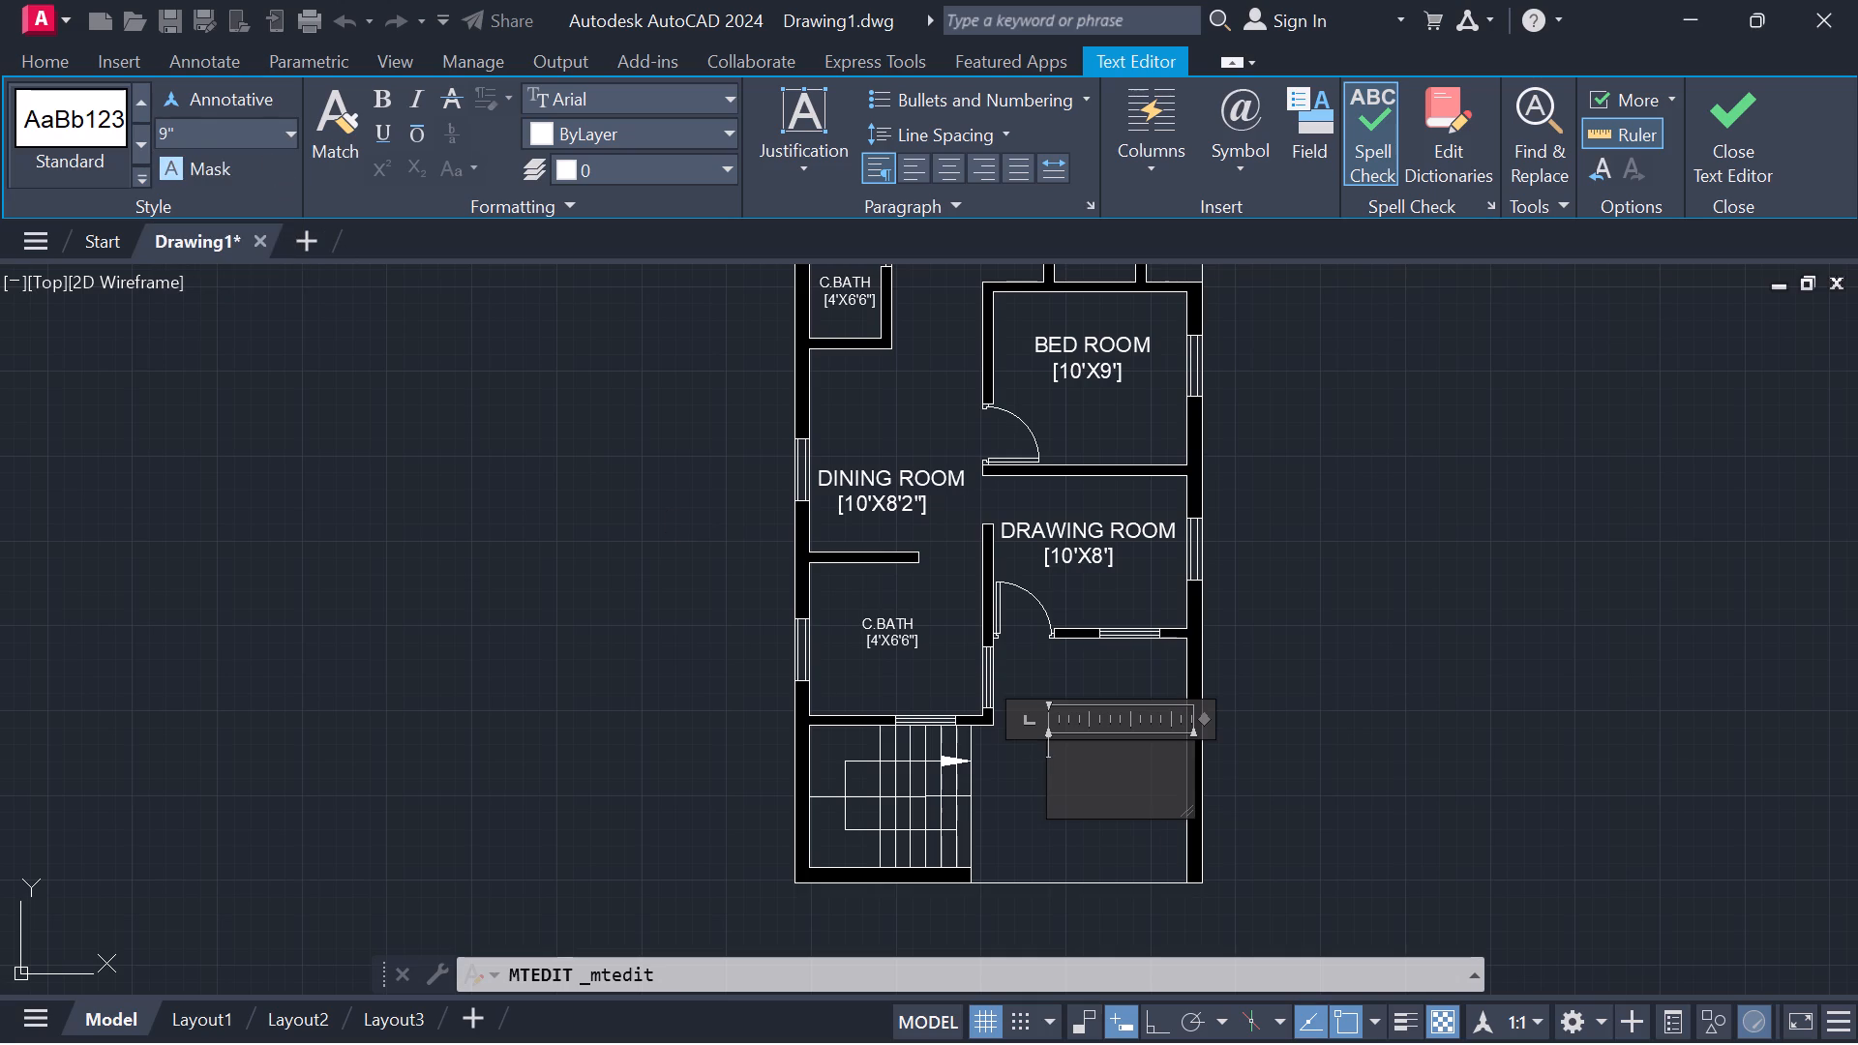
pyautogui.write('PRA')
pyautogui.write('KING')
# Add the size [10'X11'9"] on a second line below PRAKING and finish editing the label.
pyautogui.press('Return')
pyautogui.press('space')
pyautogui.press('space')
pyautogui.press('BackSpace')
pyautogui.press('BackSpace')
pyautogui.press('[')
pyautogui.press('1')
pyautogui.press('0')
pyautogui.press("'")
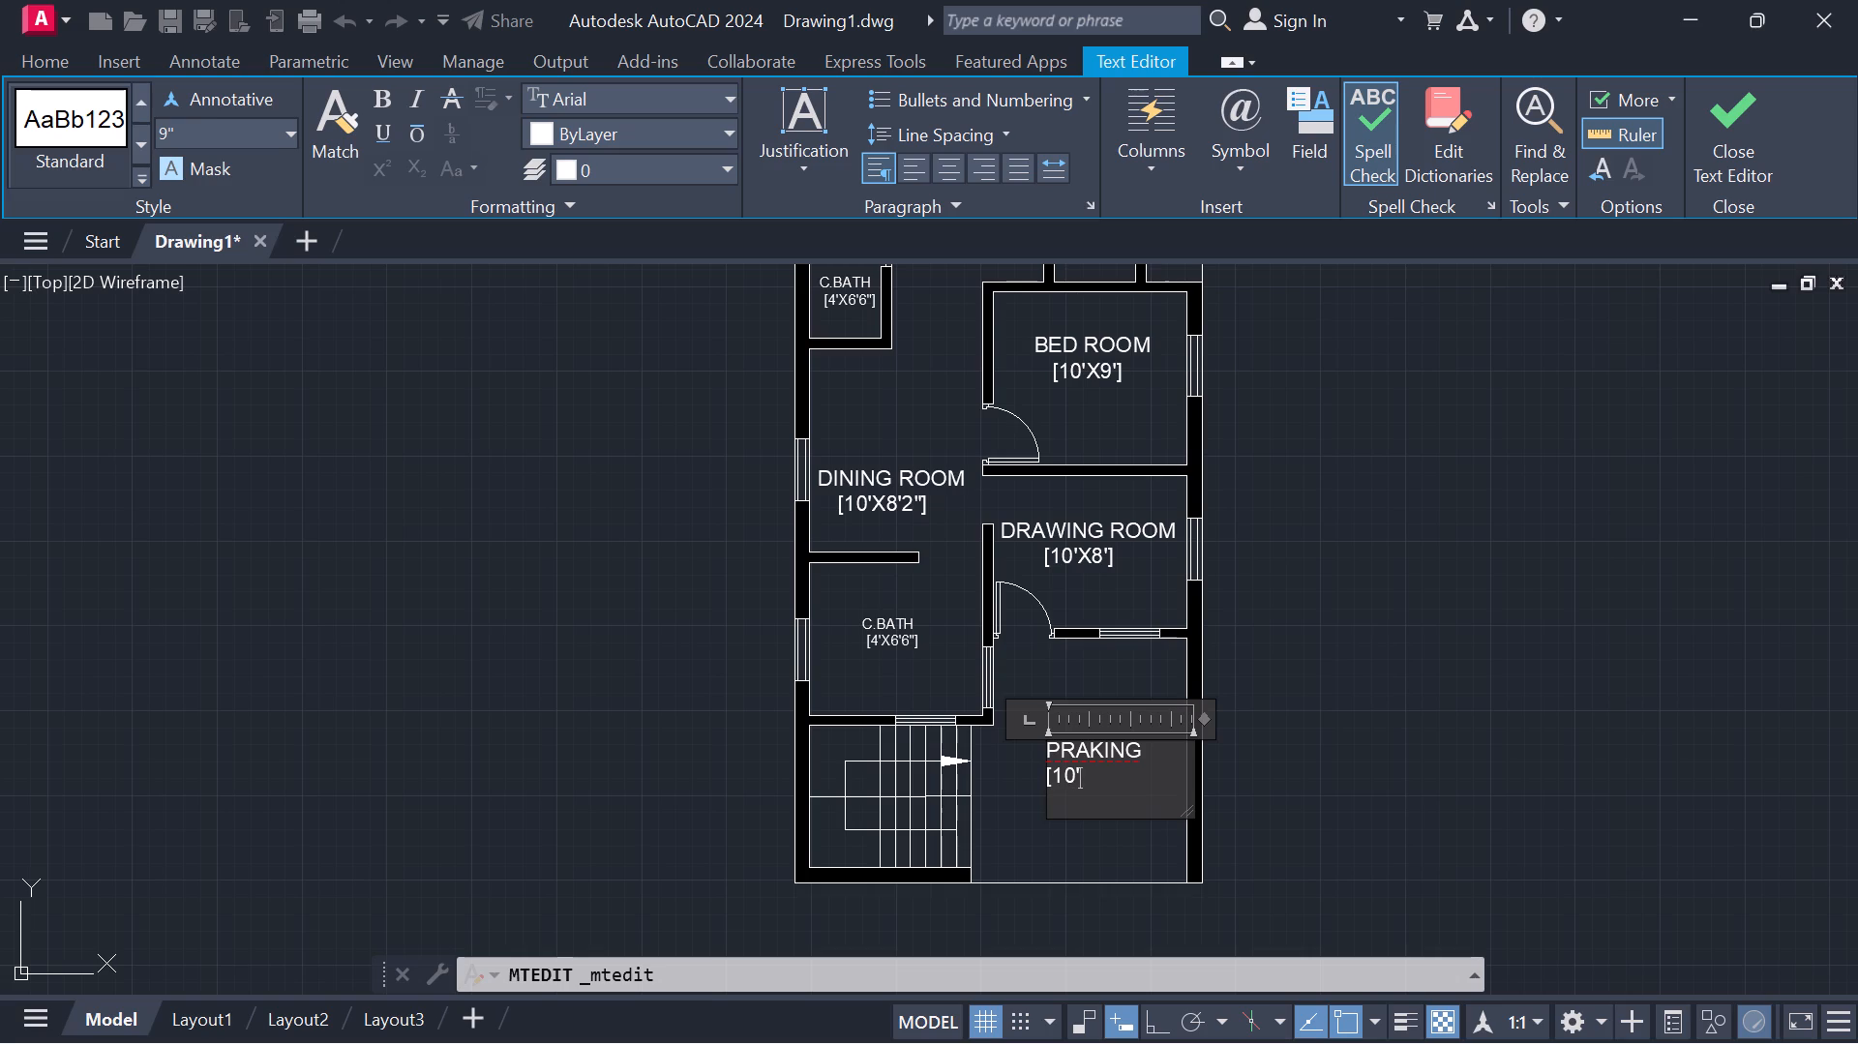
pyautogui.press('x')
pyautogui.write('11')
pyautogui.press("'")
pyautogui.press('9')
pyautogui.hotkey('shift', '"')
pyautogui.press(']')
pyautogui.click(1752, 126)
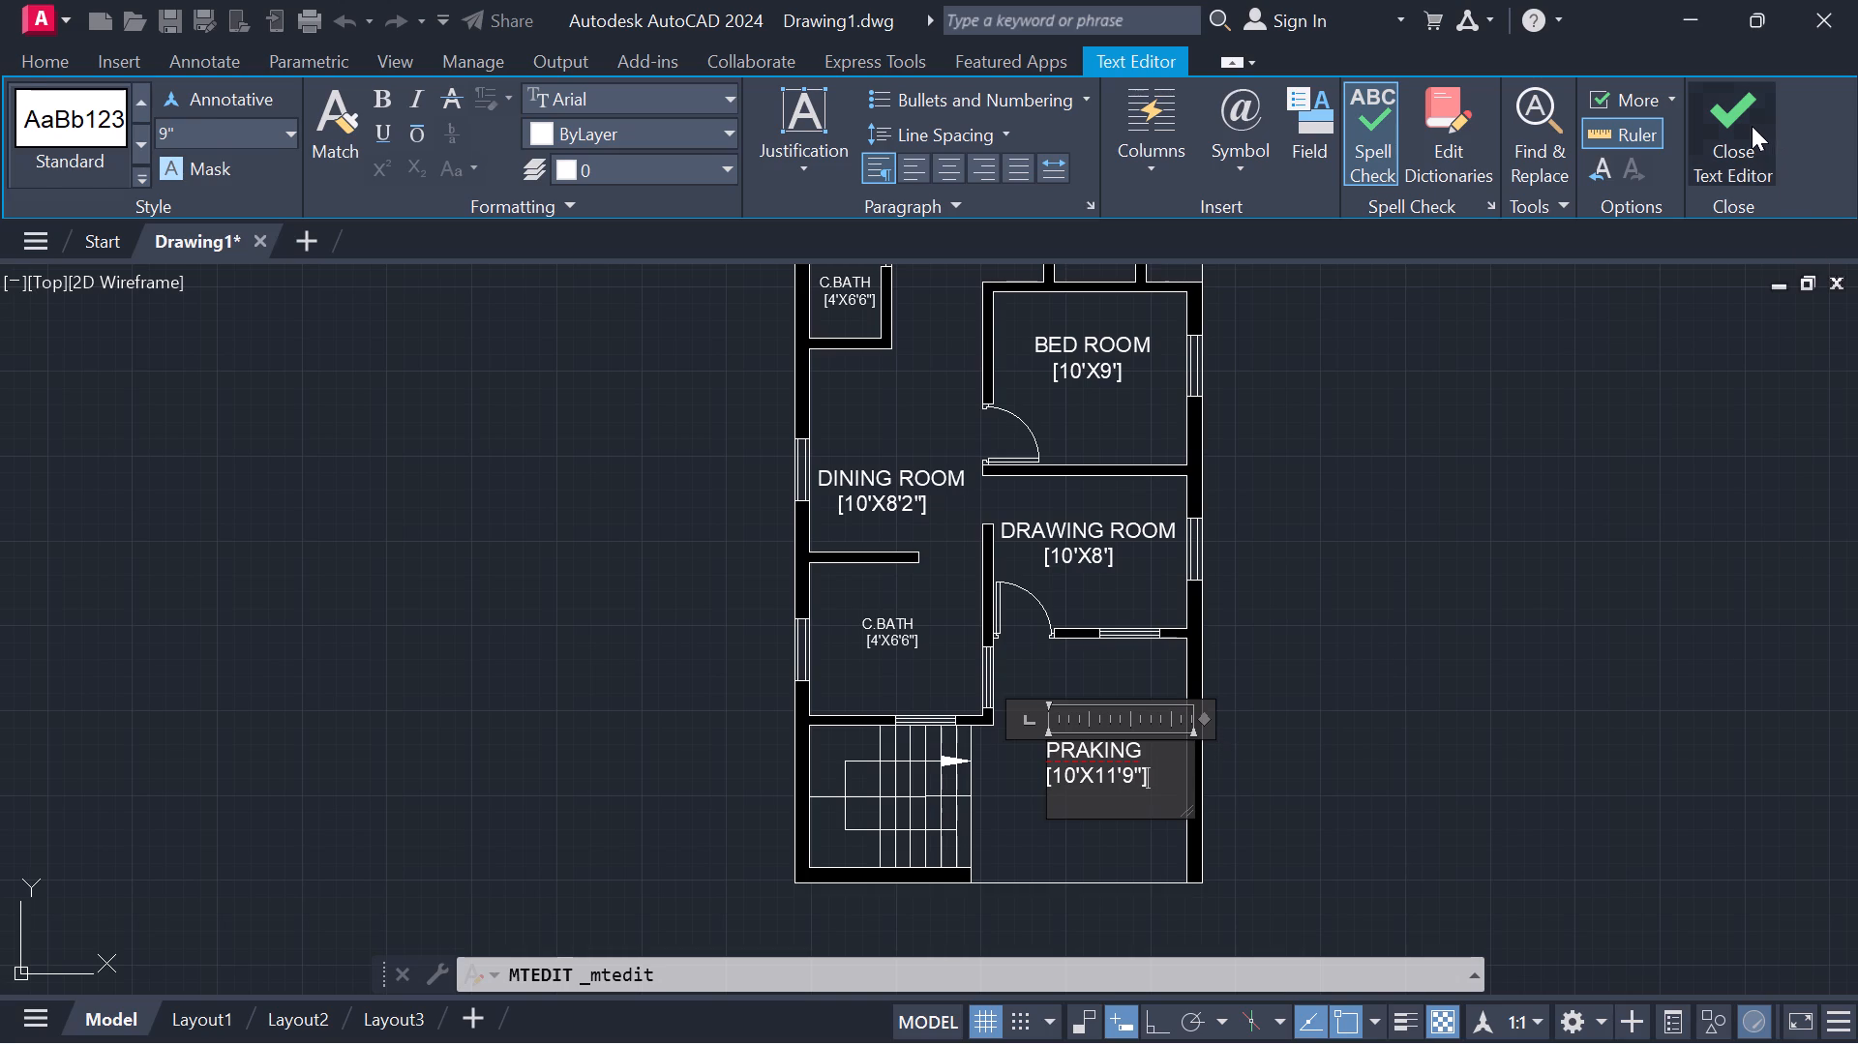
# Move the PRAKING label about 1'-10" northwest within the open area south of the drawing room.
pyautogui.click(1127, 779)
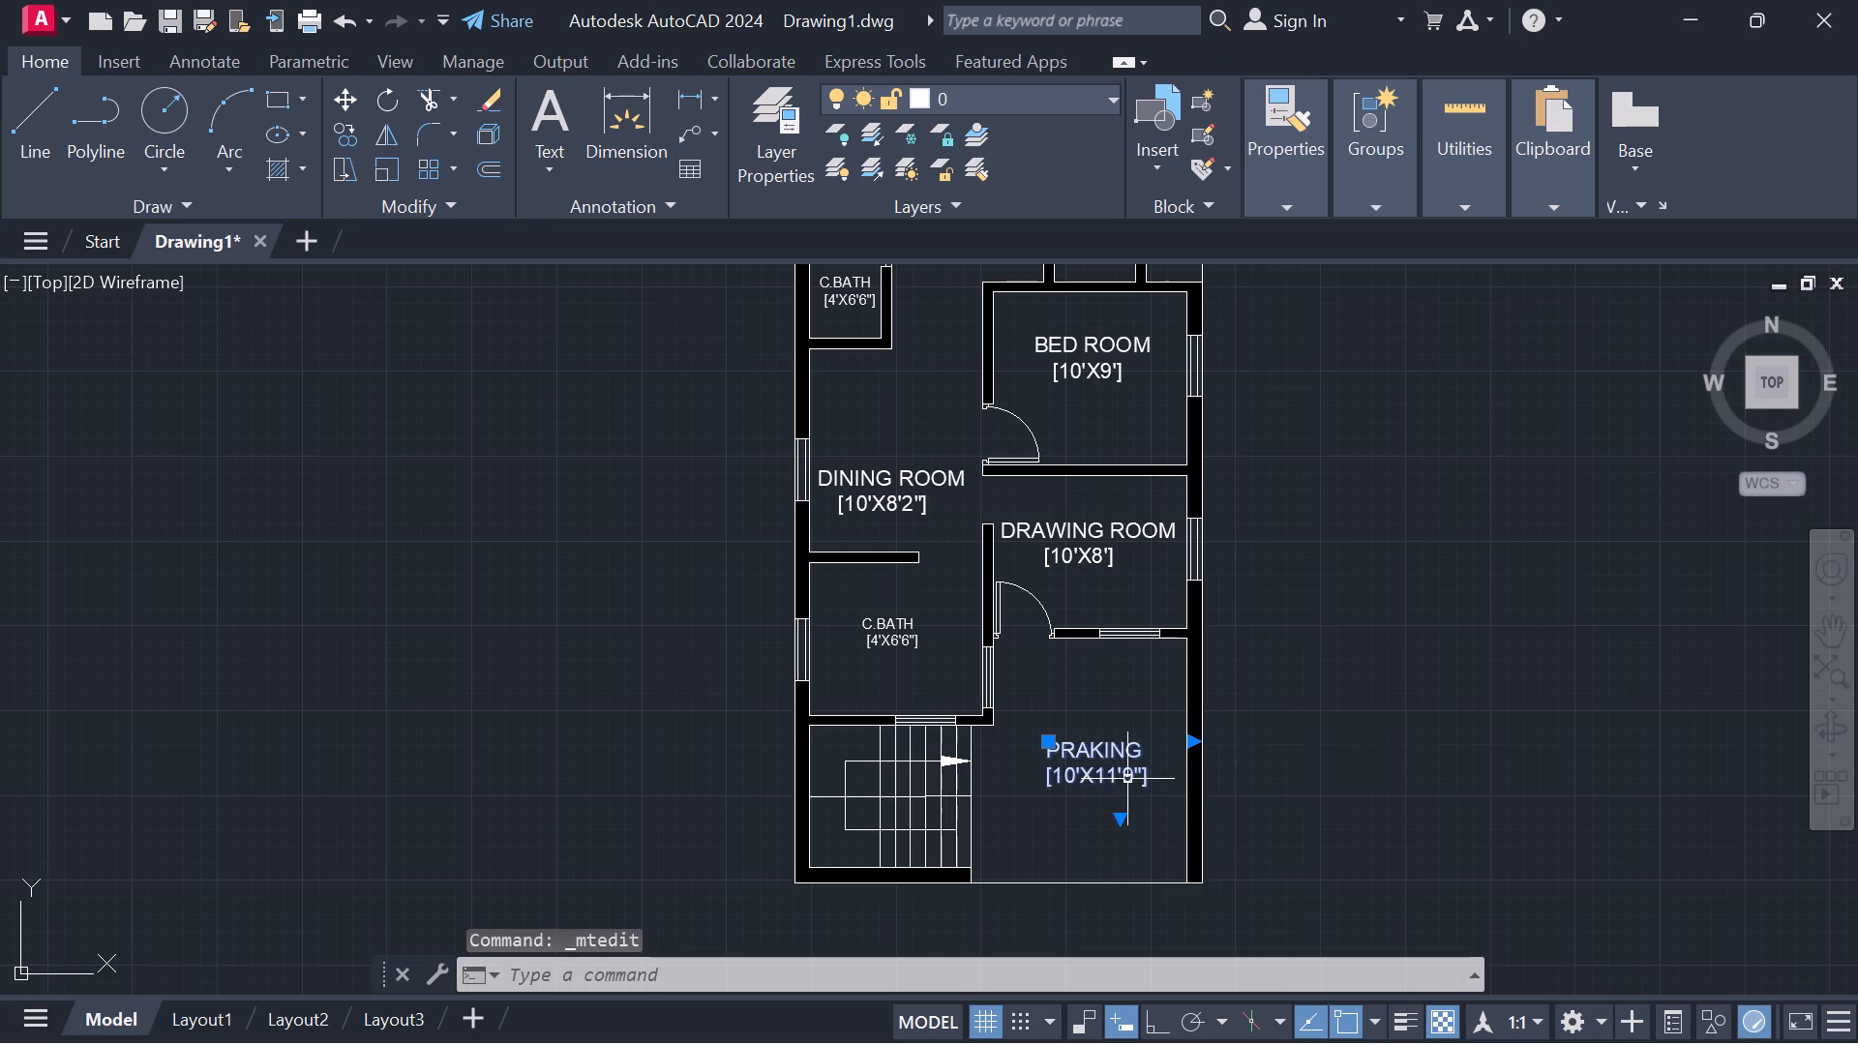
pyautogui.click(1057, 743)
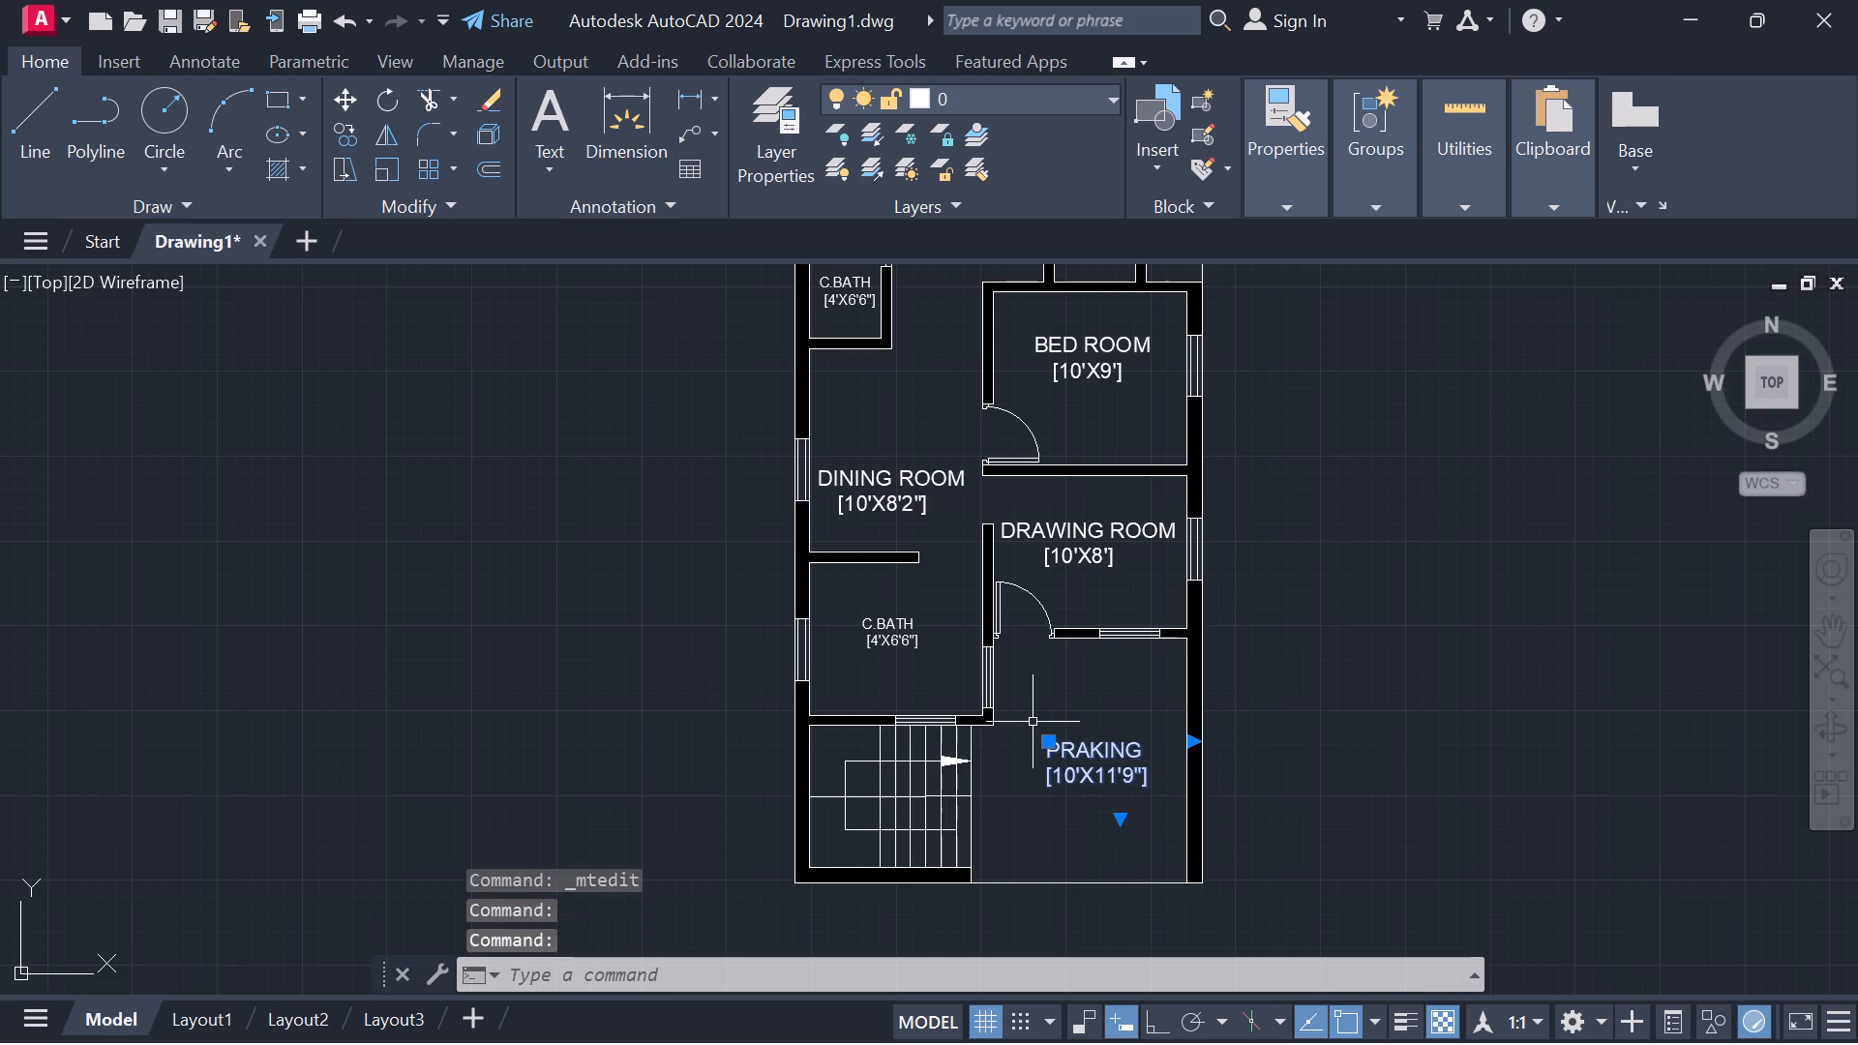
pyautogui.click(1051, 744)
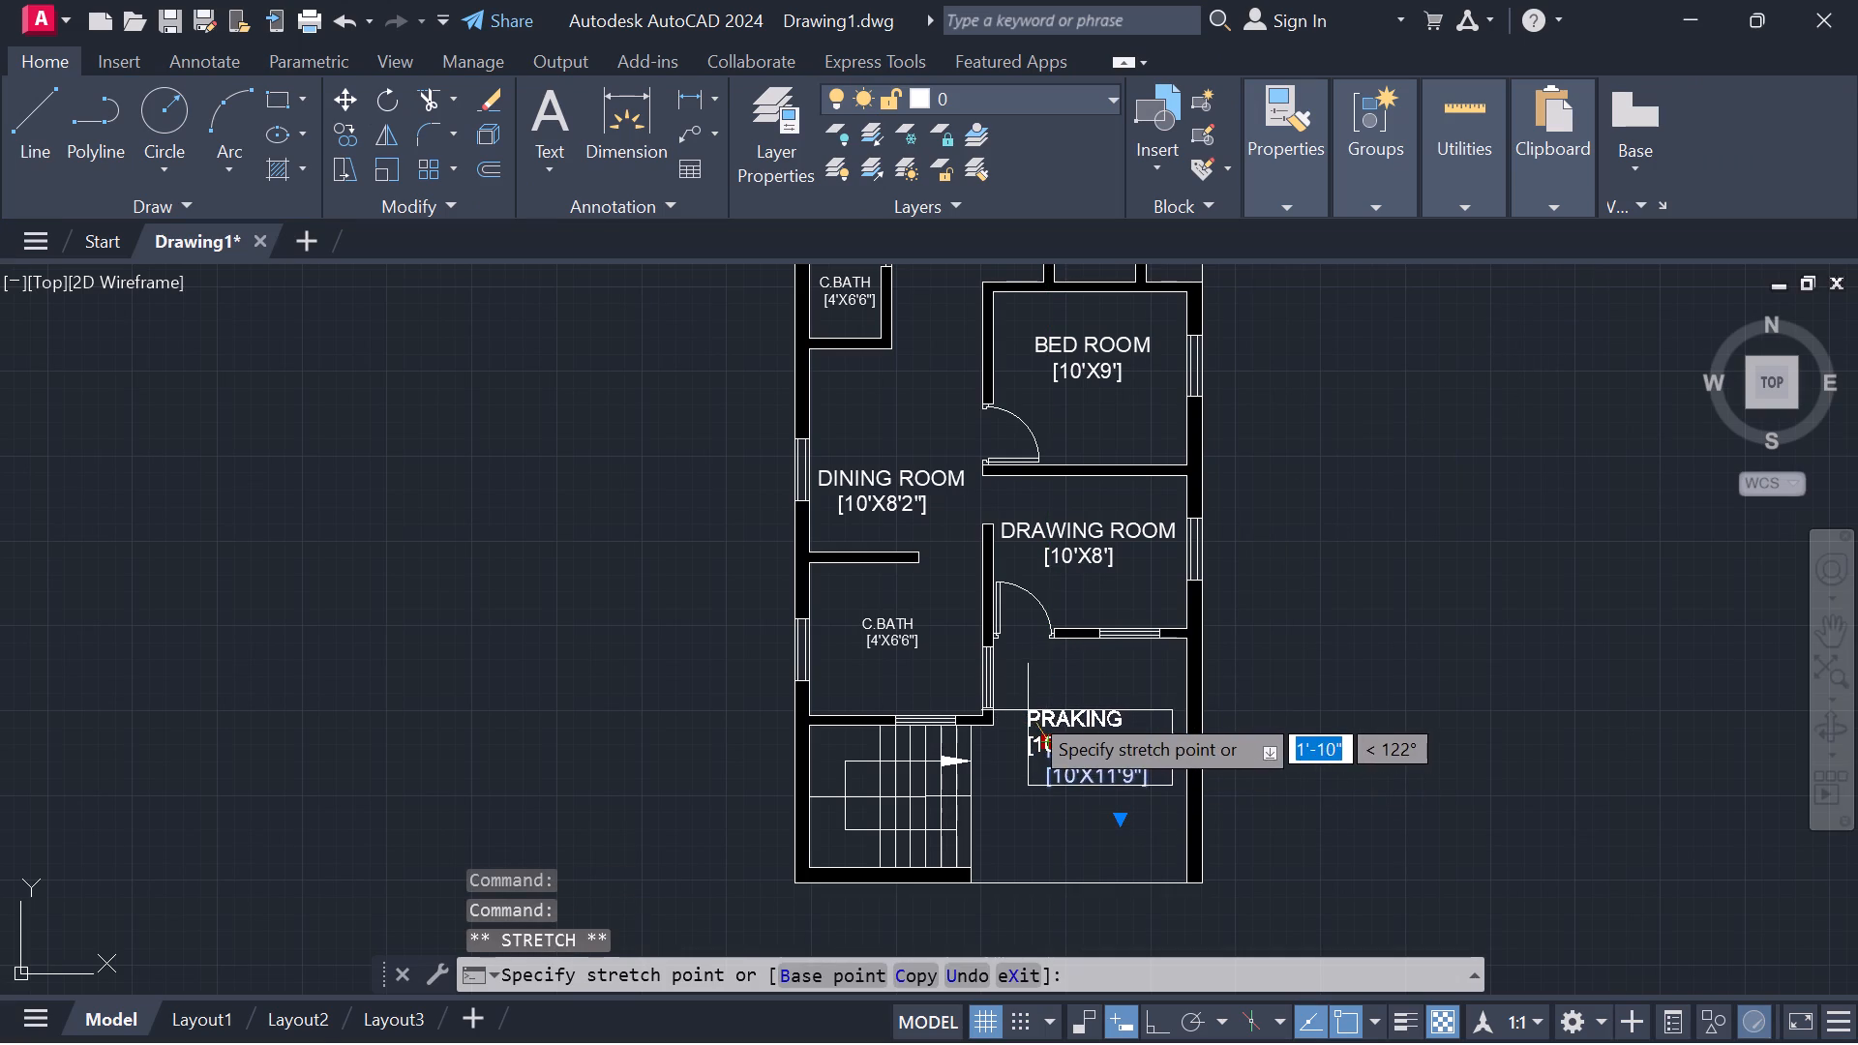
pyautogui.click(1028, 710)
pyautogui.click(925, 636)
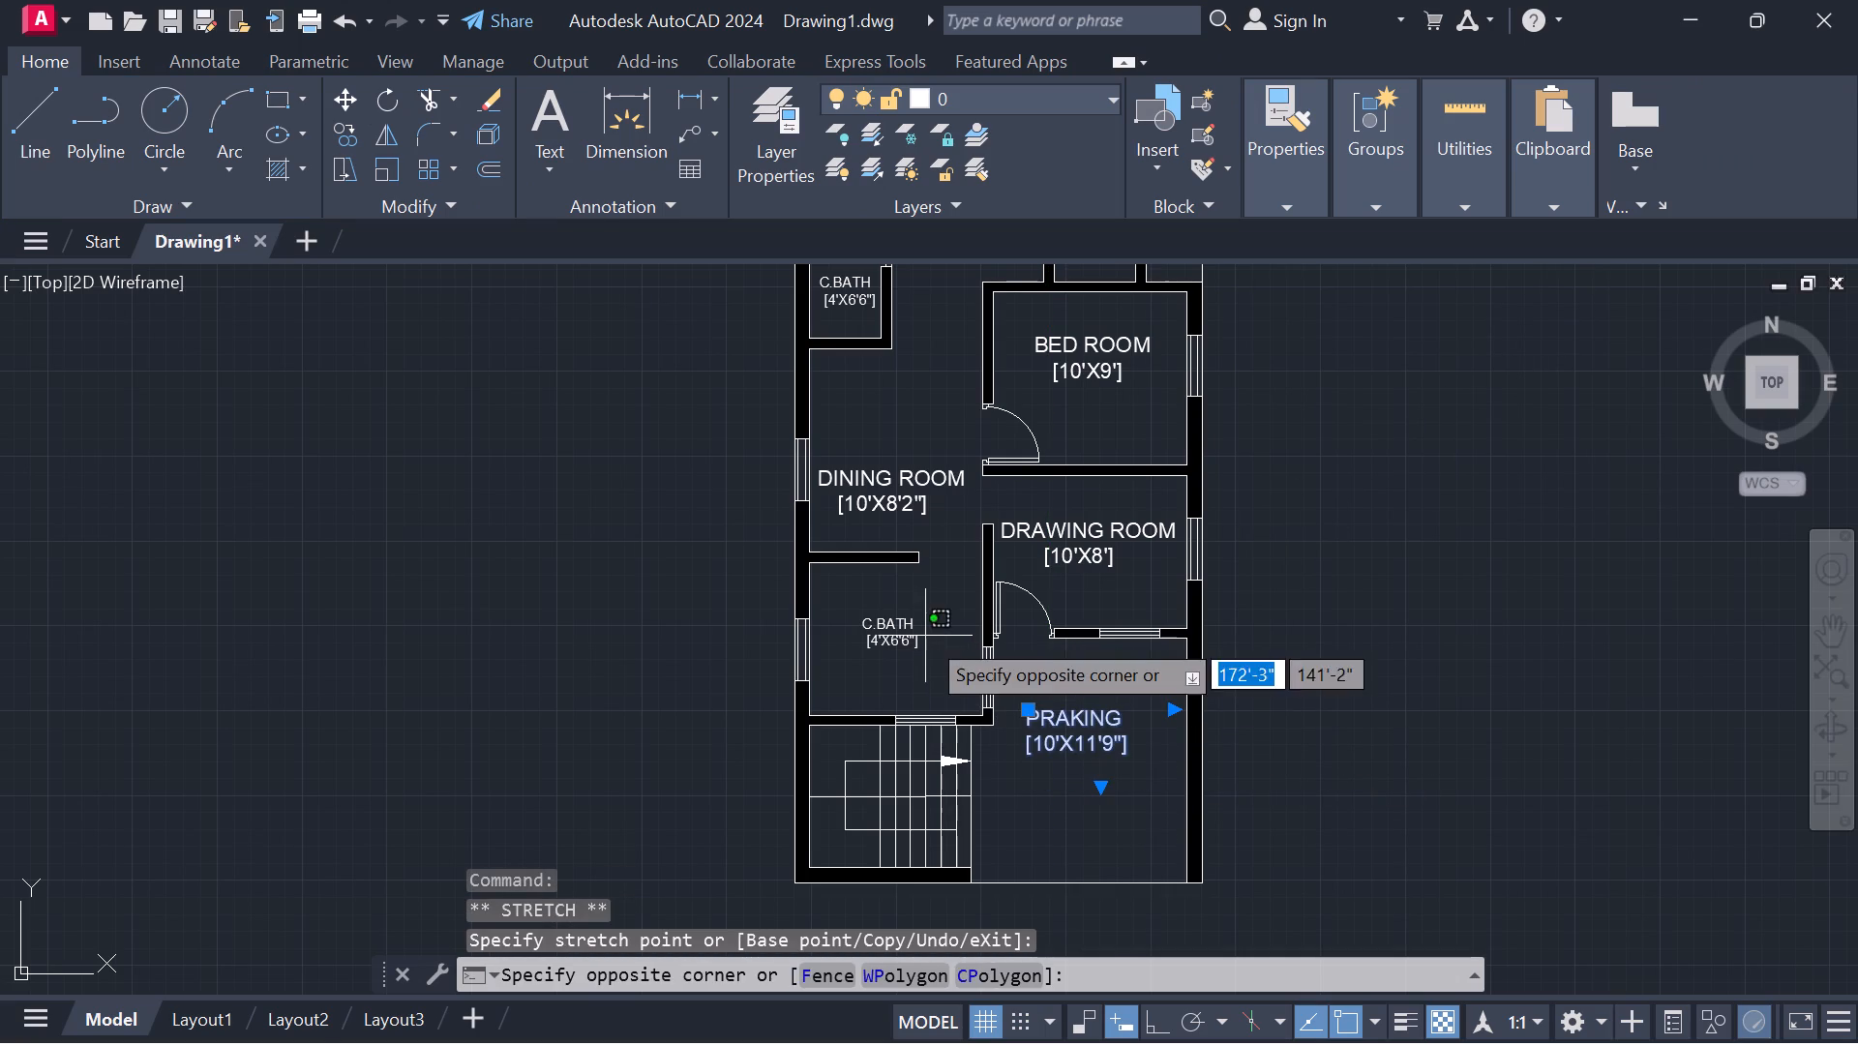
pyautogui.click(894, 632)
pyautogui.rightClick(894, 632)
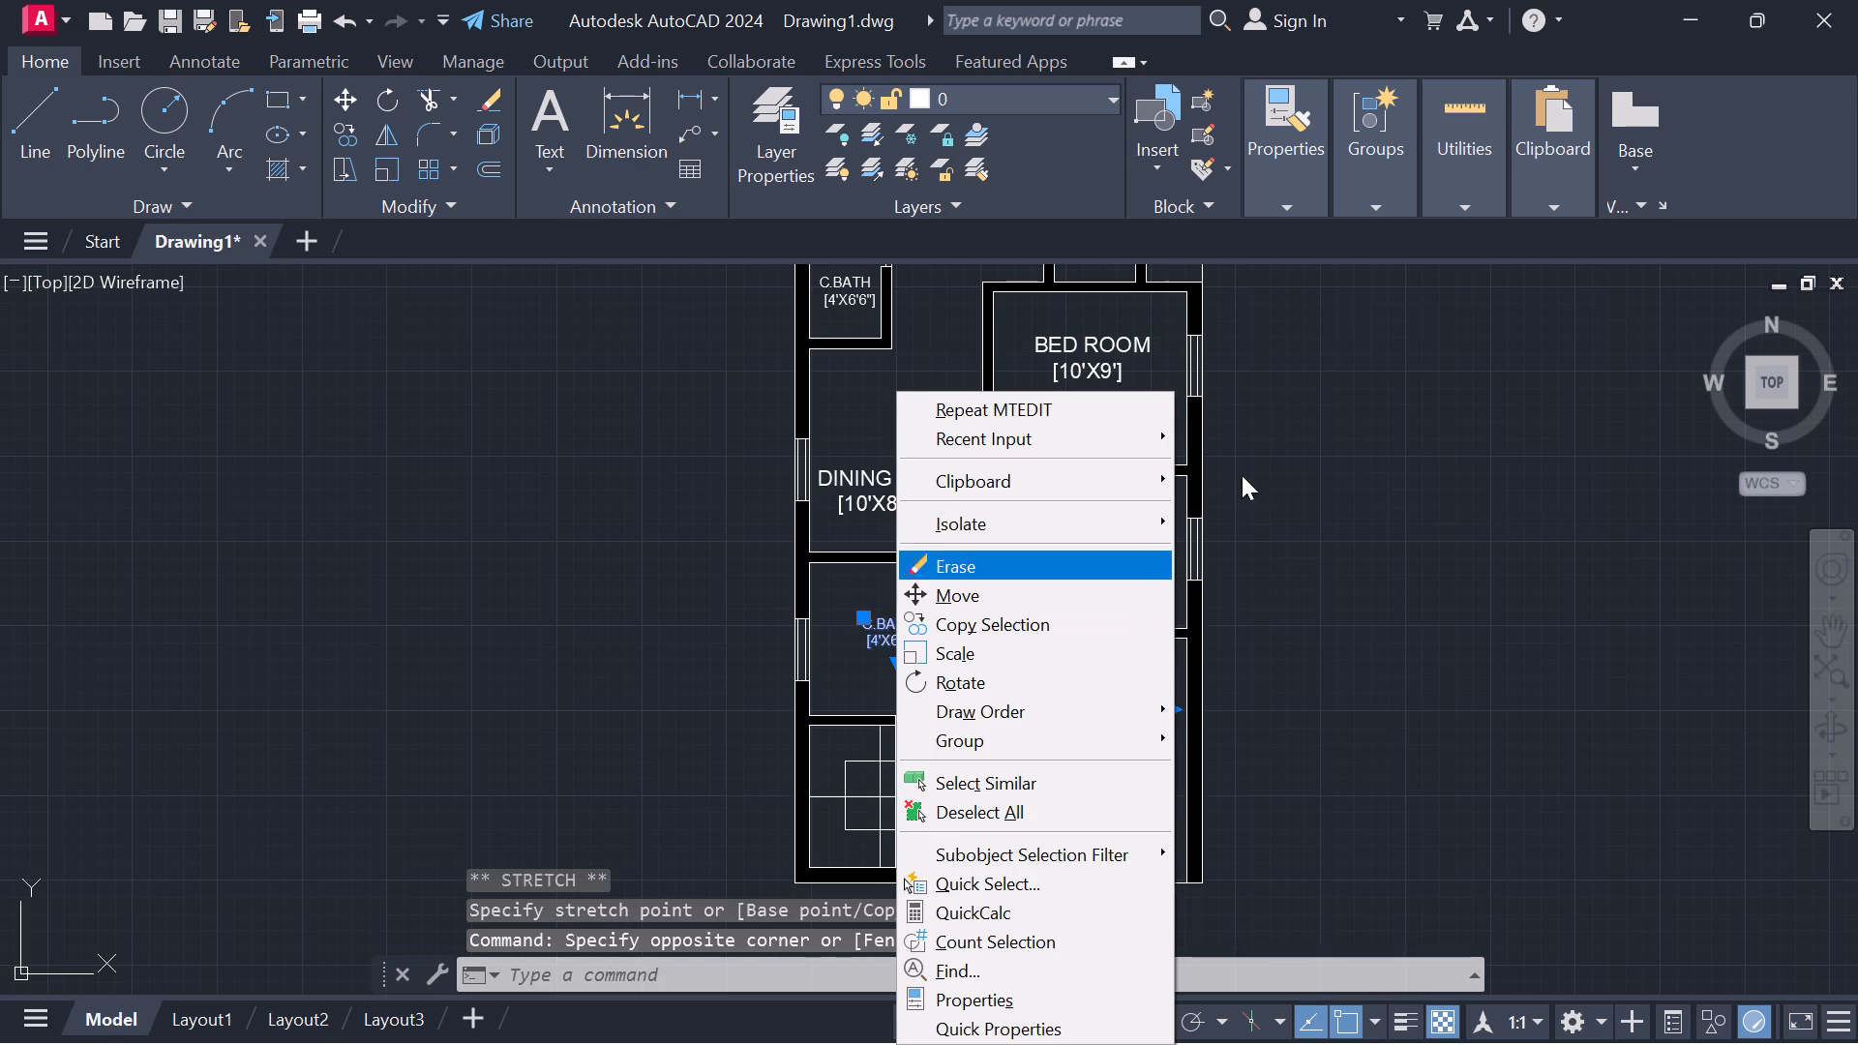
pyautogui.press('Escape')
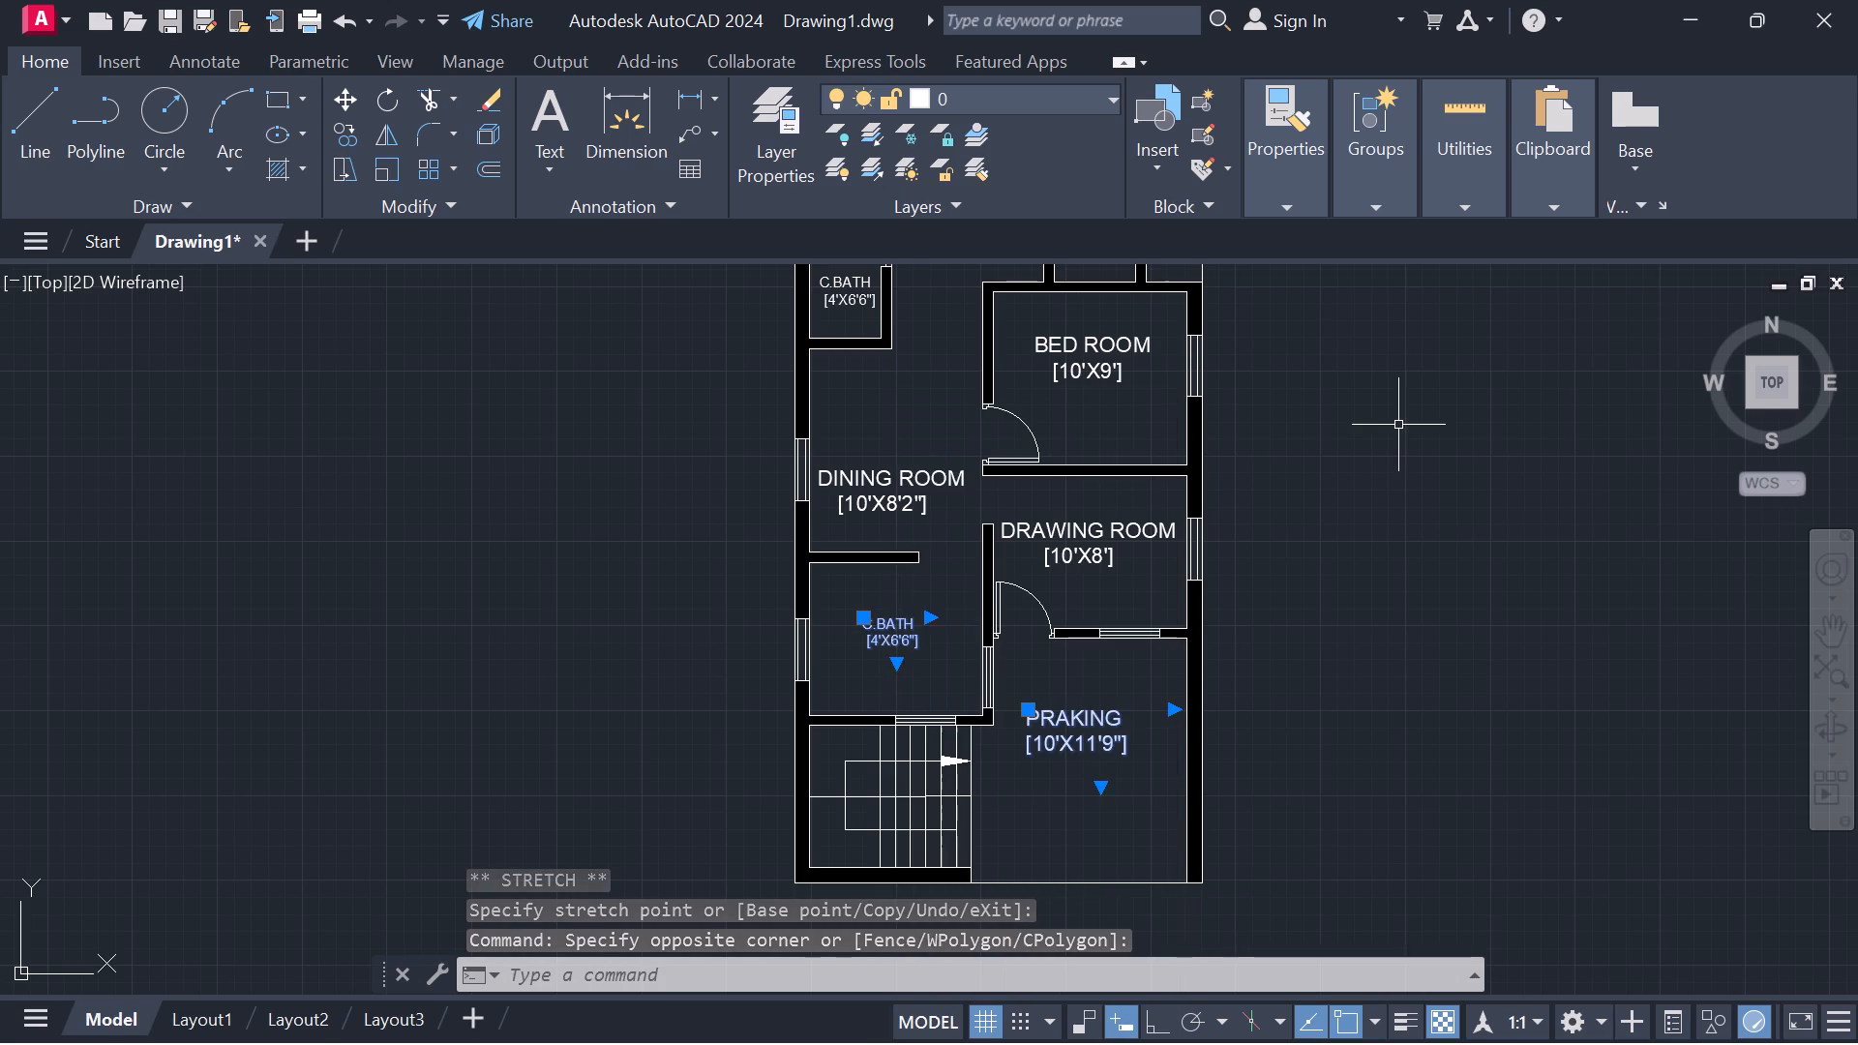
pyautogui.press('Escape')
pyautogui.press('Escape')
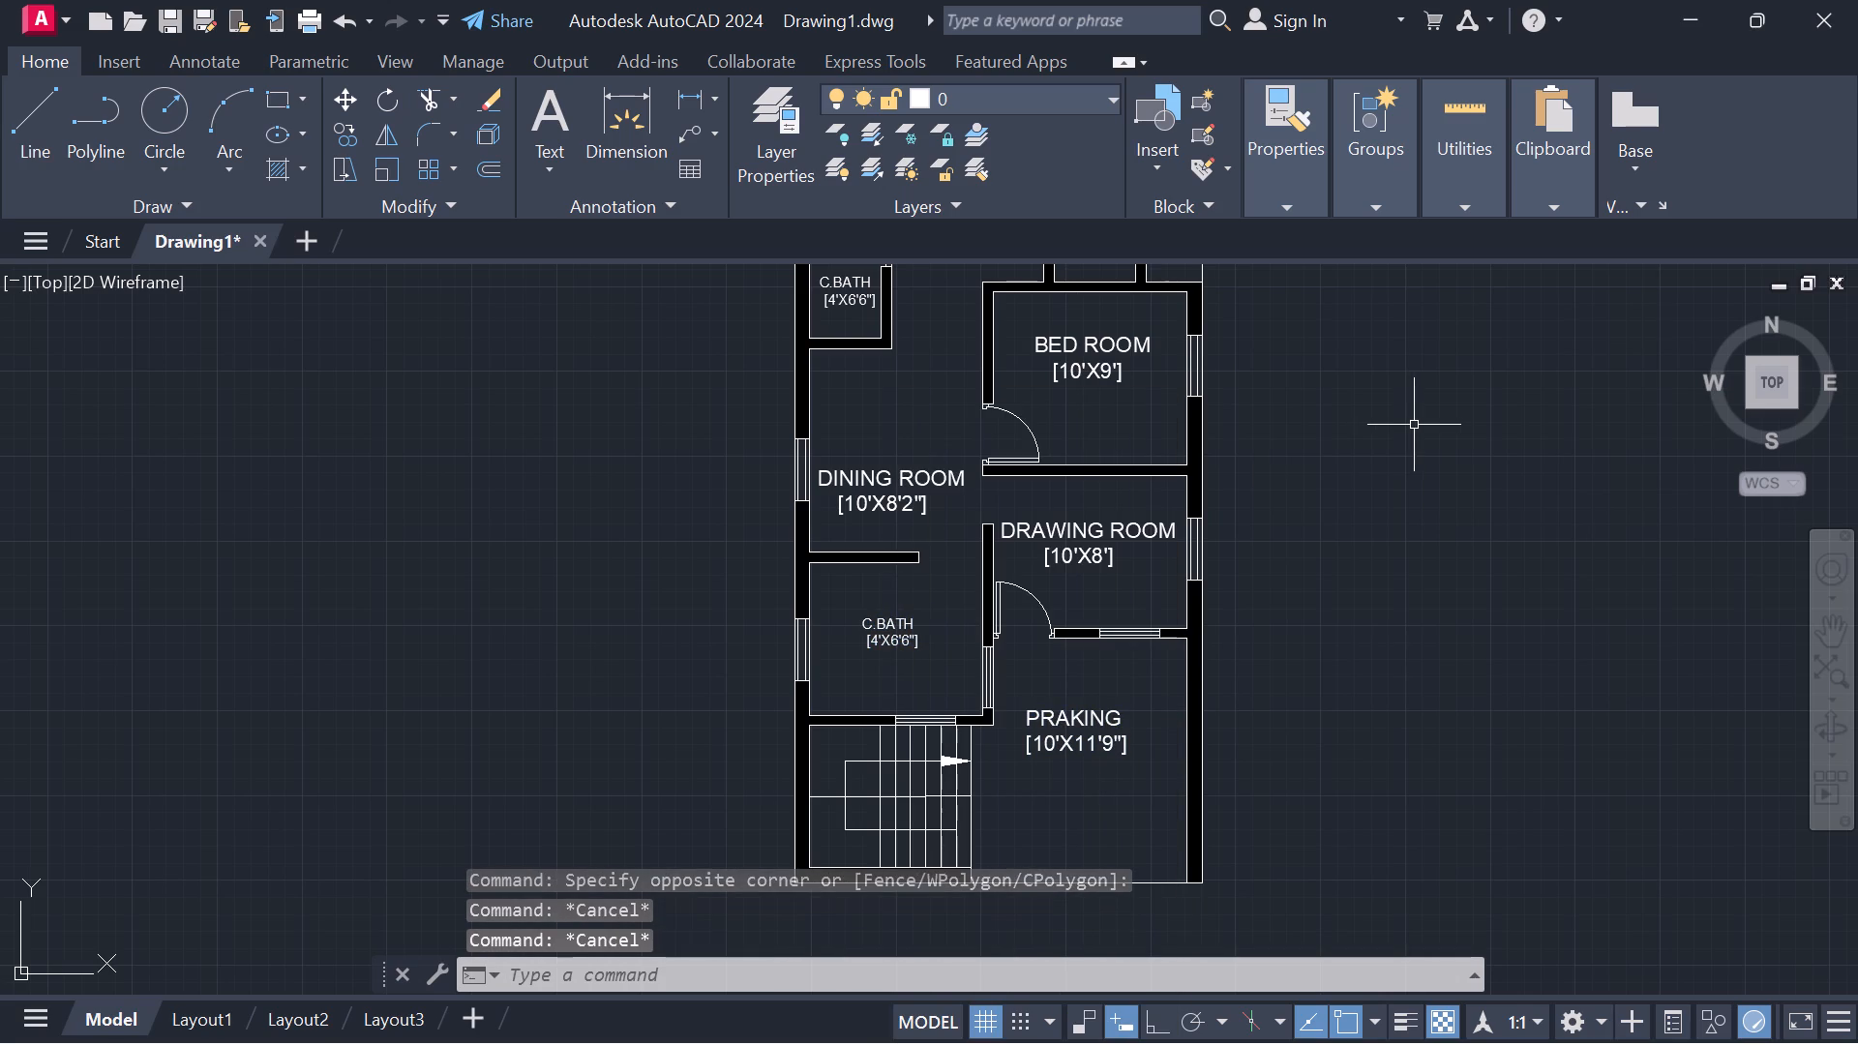
# Erase the C.BATH [4'X6'6"] label in the room between the dining room and the staircase.
pyautogui.click(890, 641)
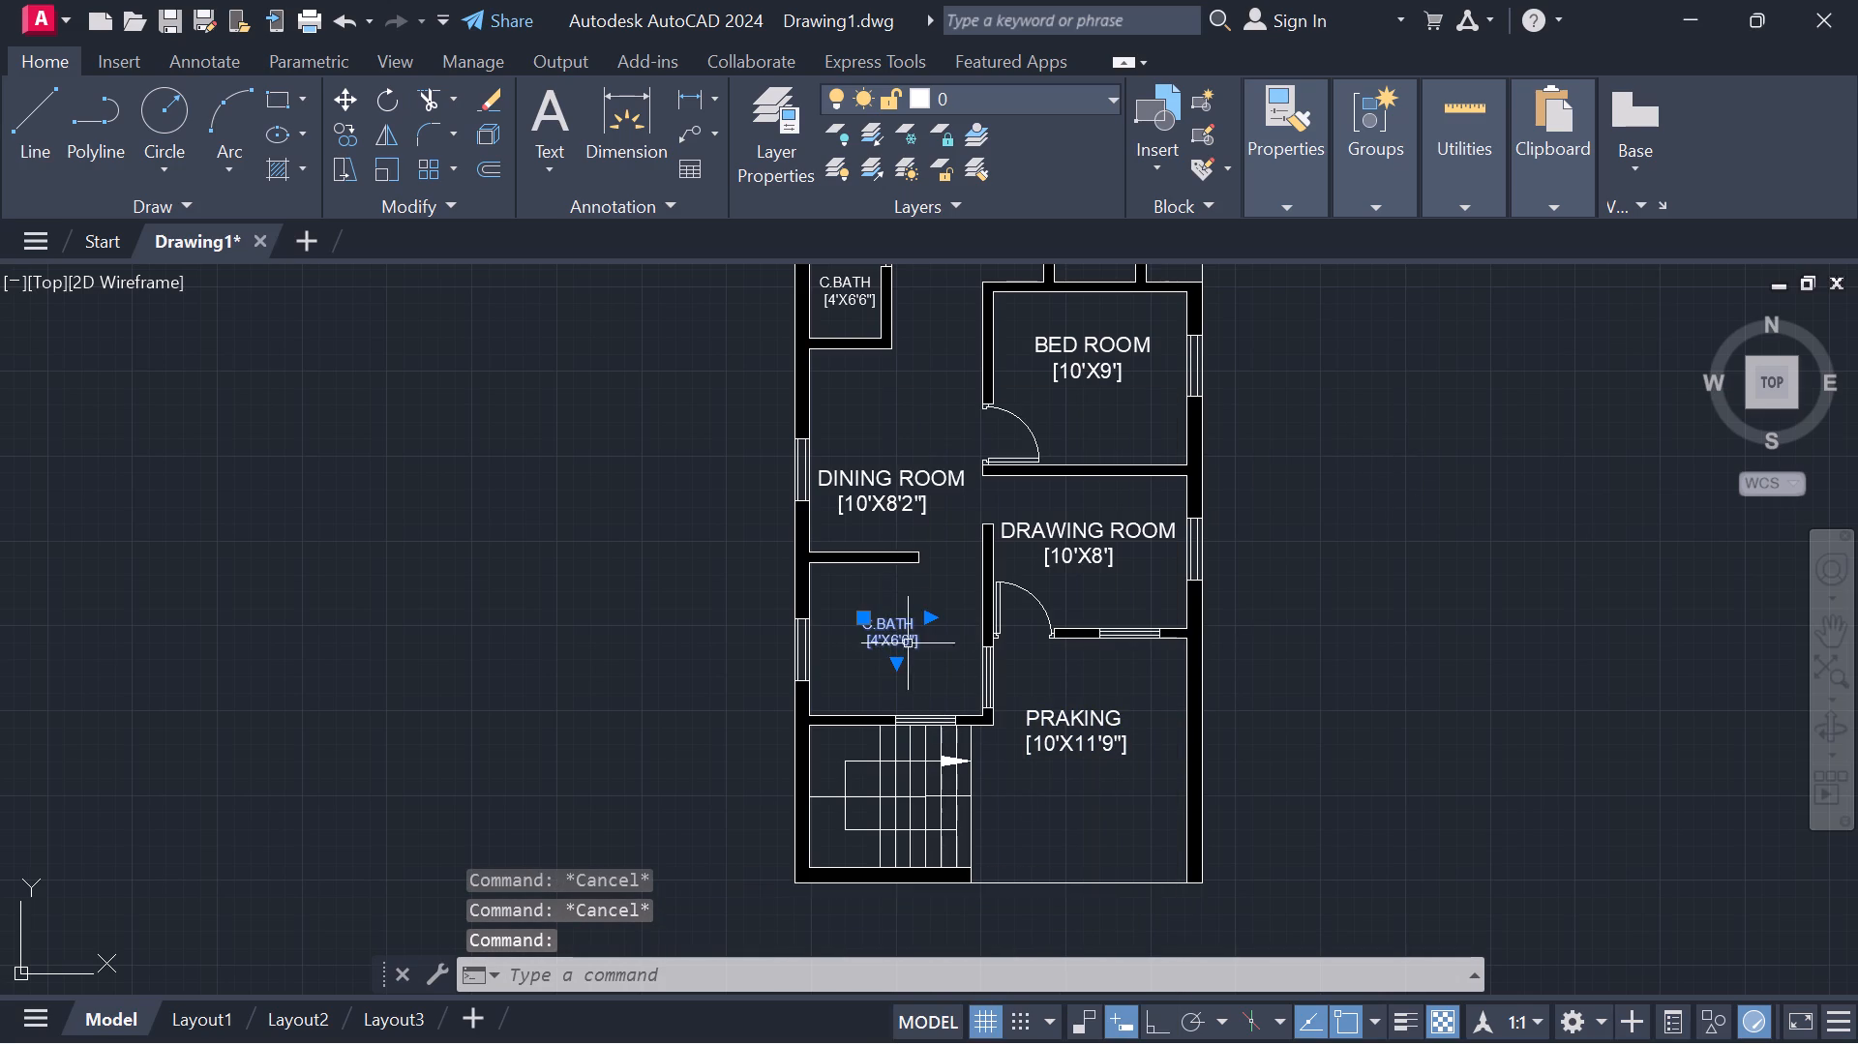
pyautogui.rightClick(919, 649)
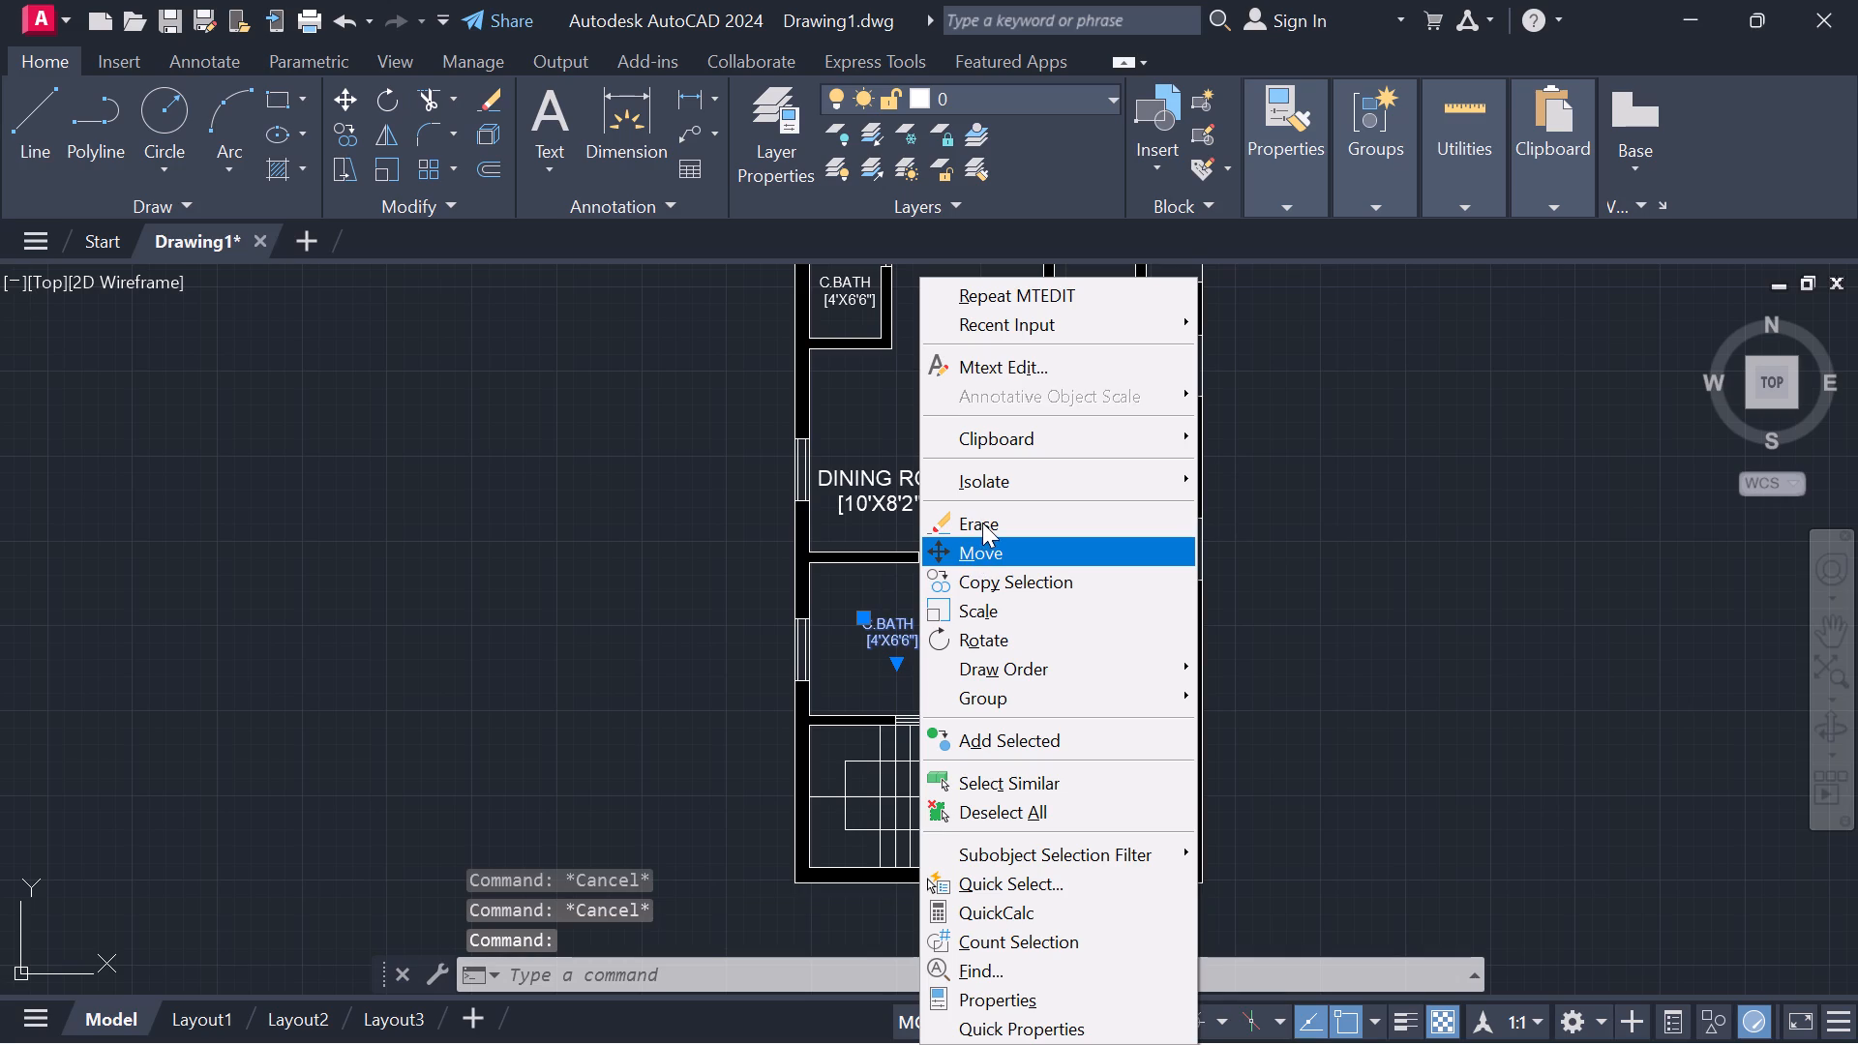
pyautogui.click(982, 522)
# Copy the PRAKING [10'X11'9"] label into the emptied room between the dining room and the staircase.
pyautogui.click(1069, 722)
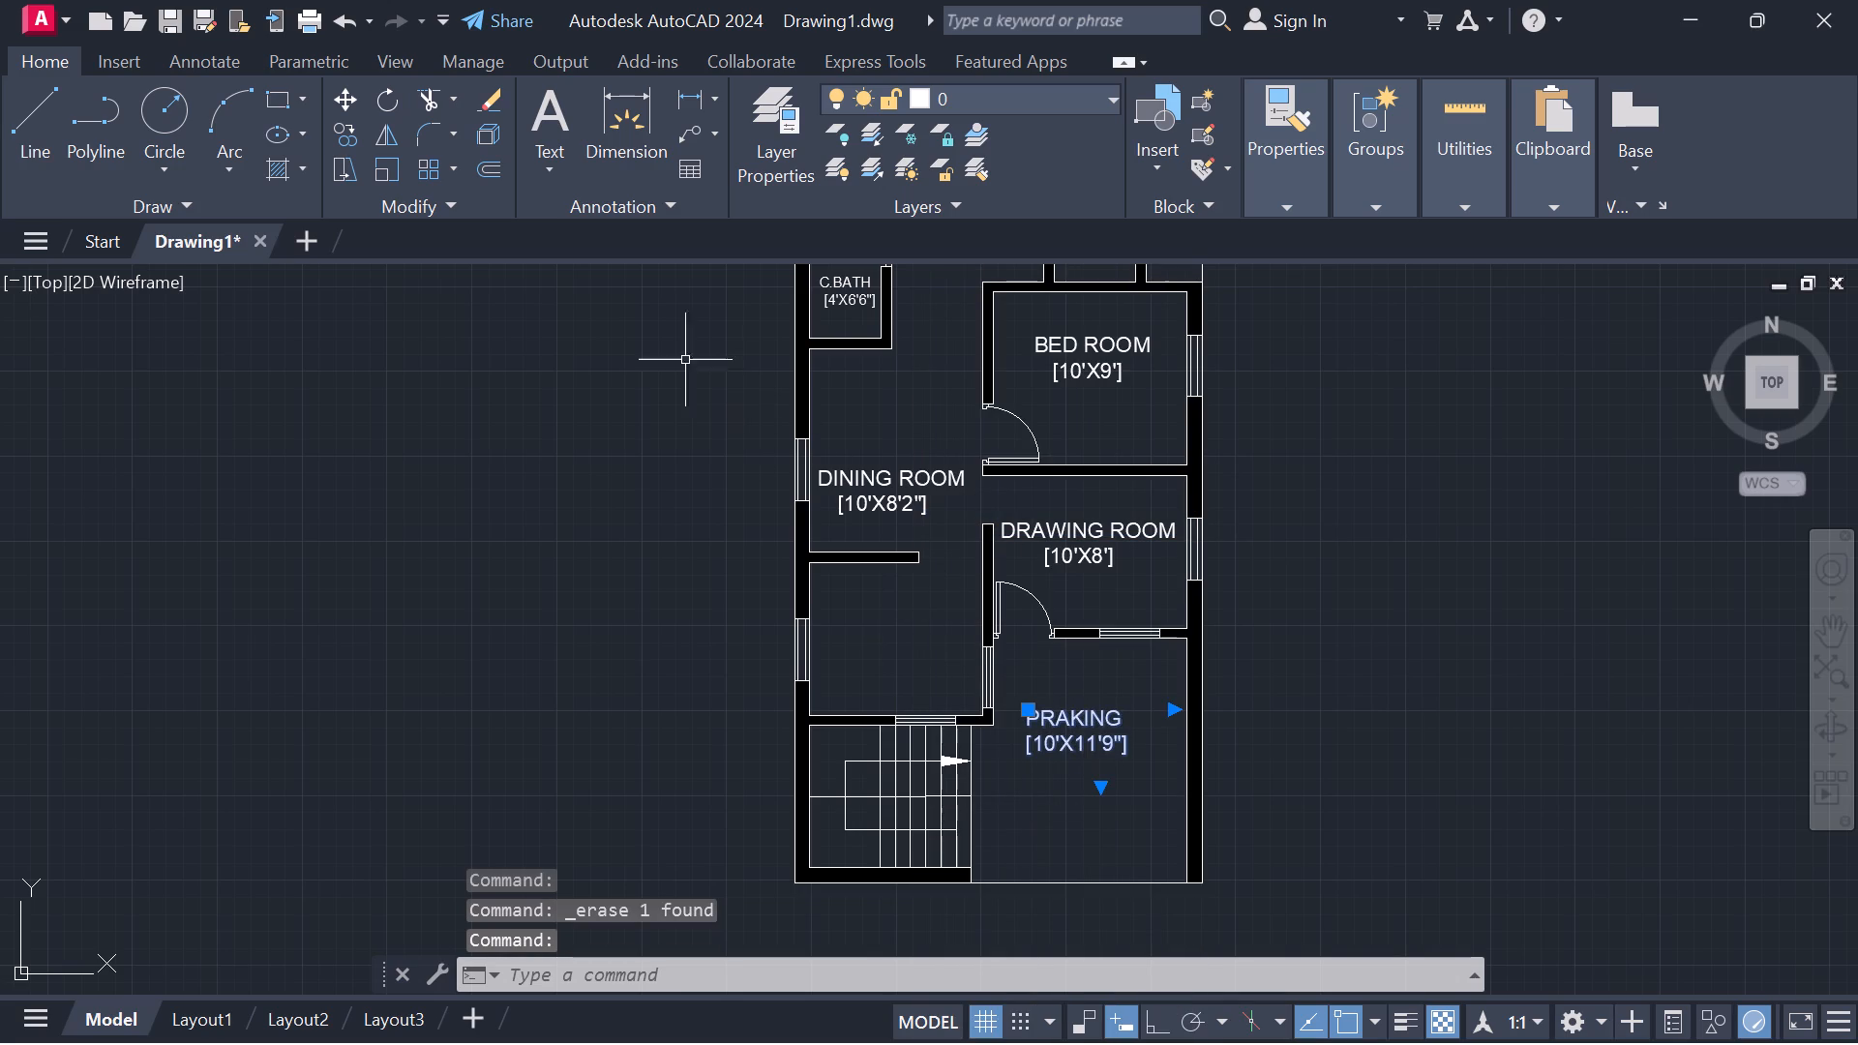
pyautogui.click(353, 128)
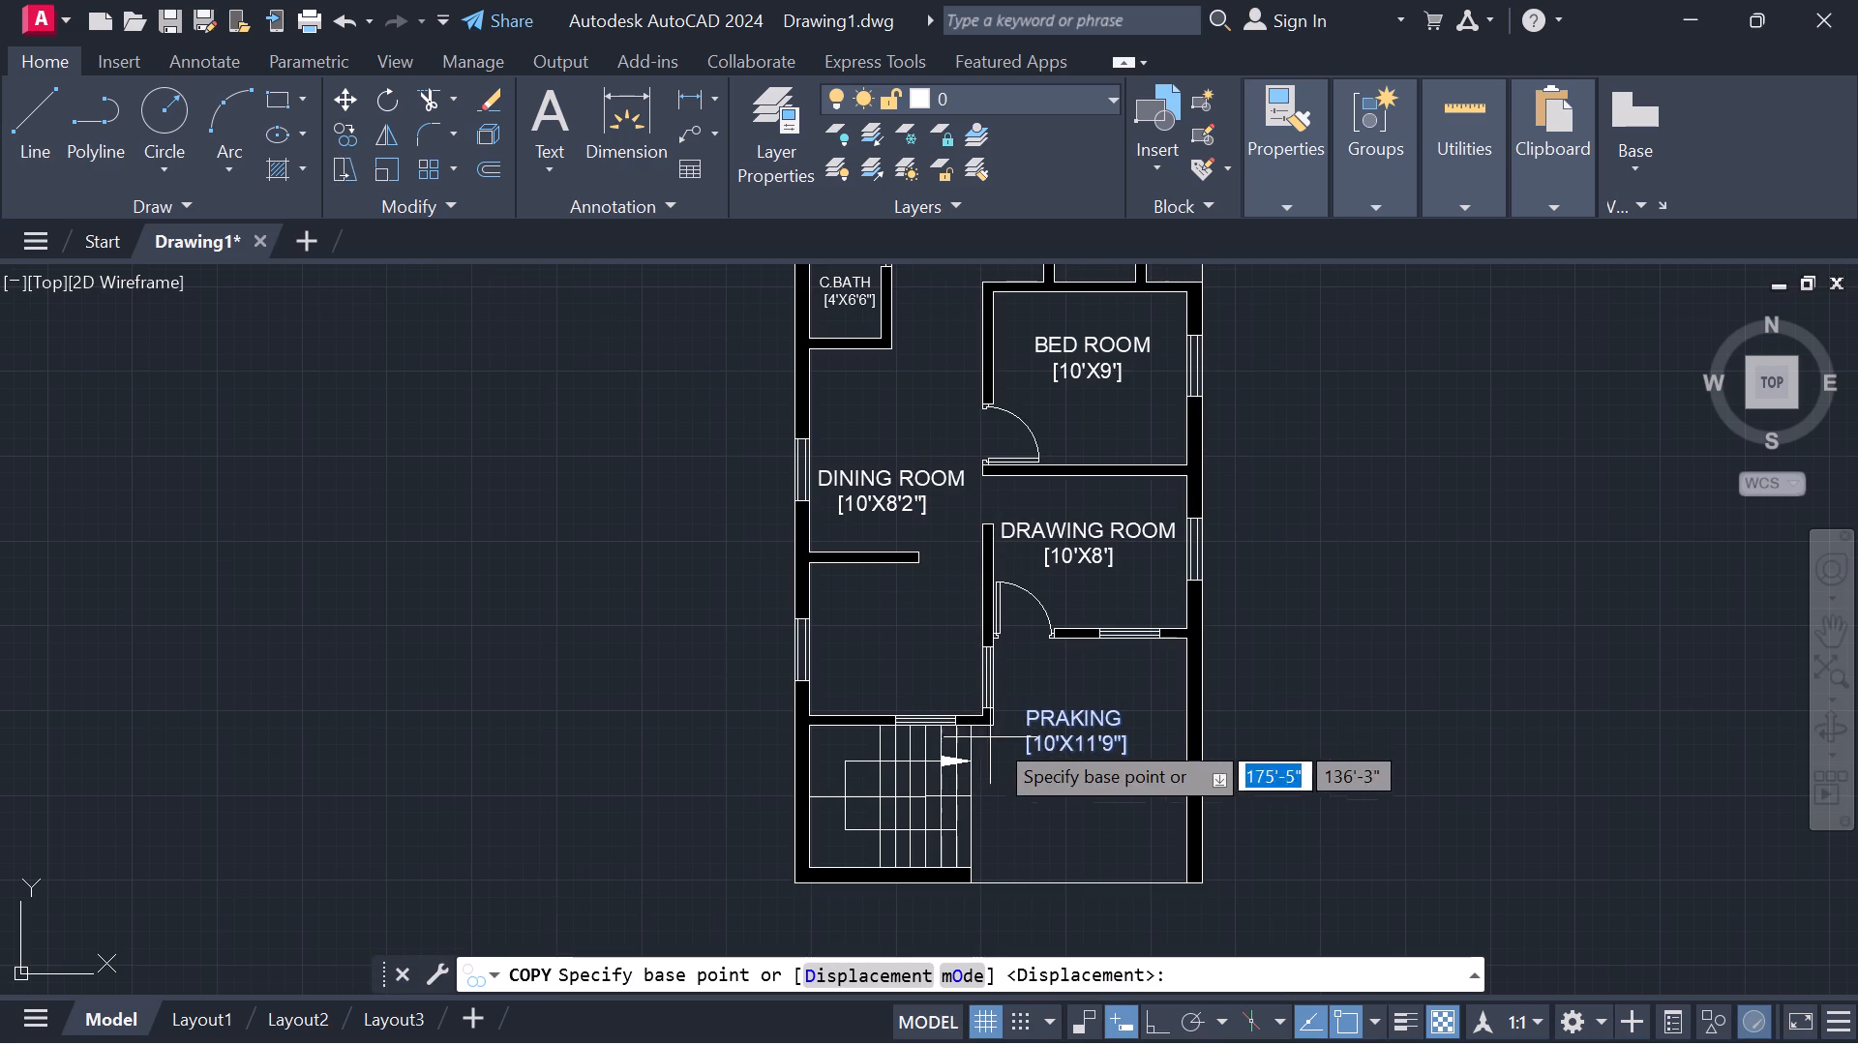
pyautogui.click(1063, 741)
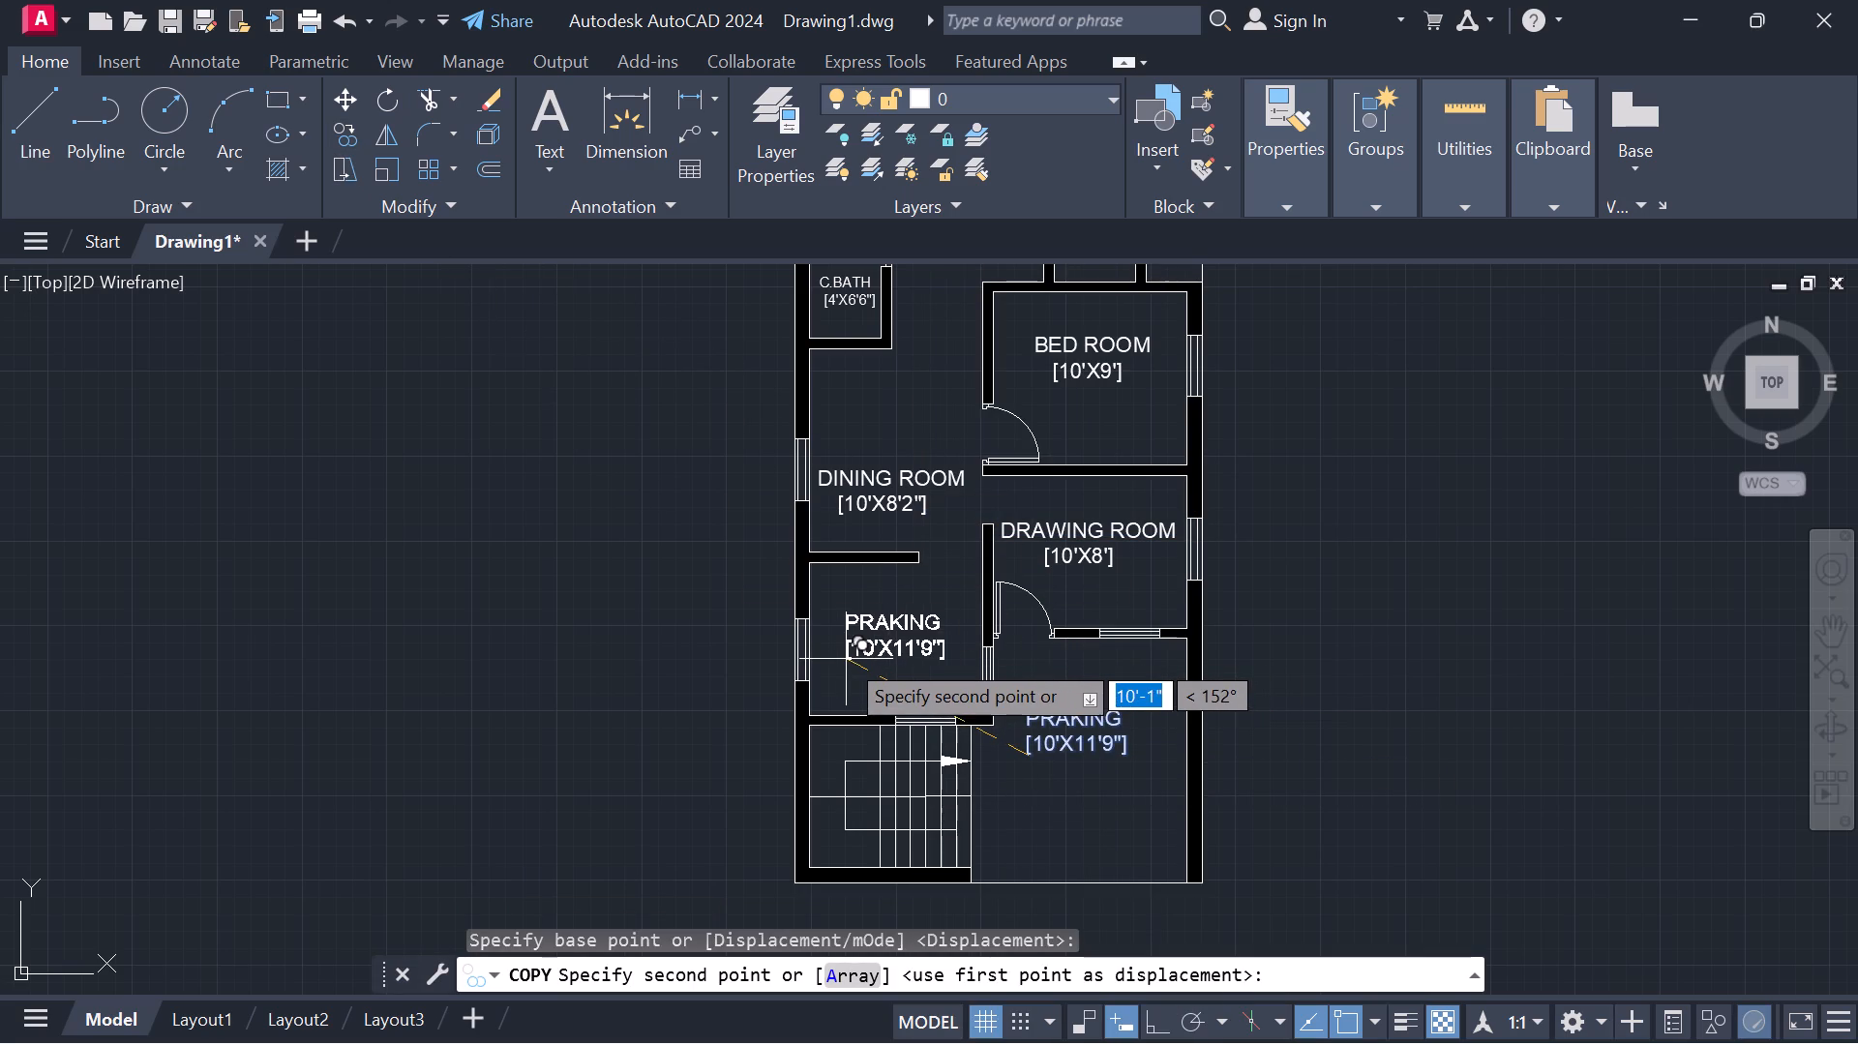
pyautogui.click(849, 657)
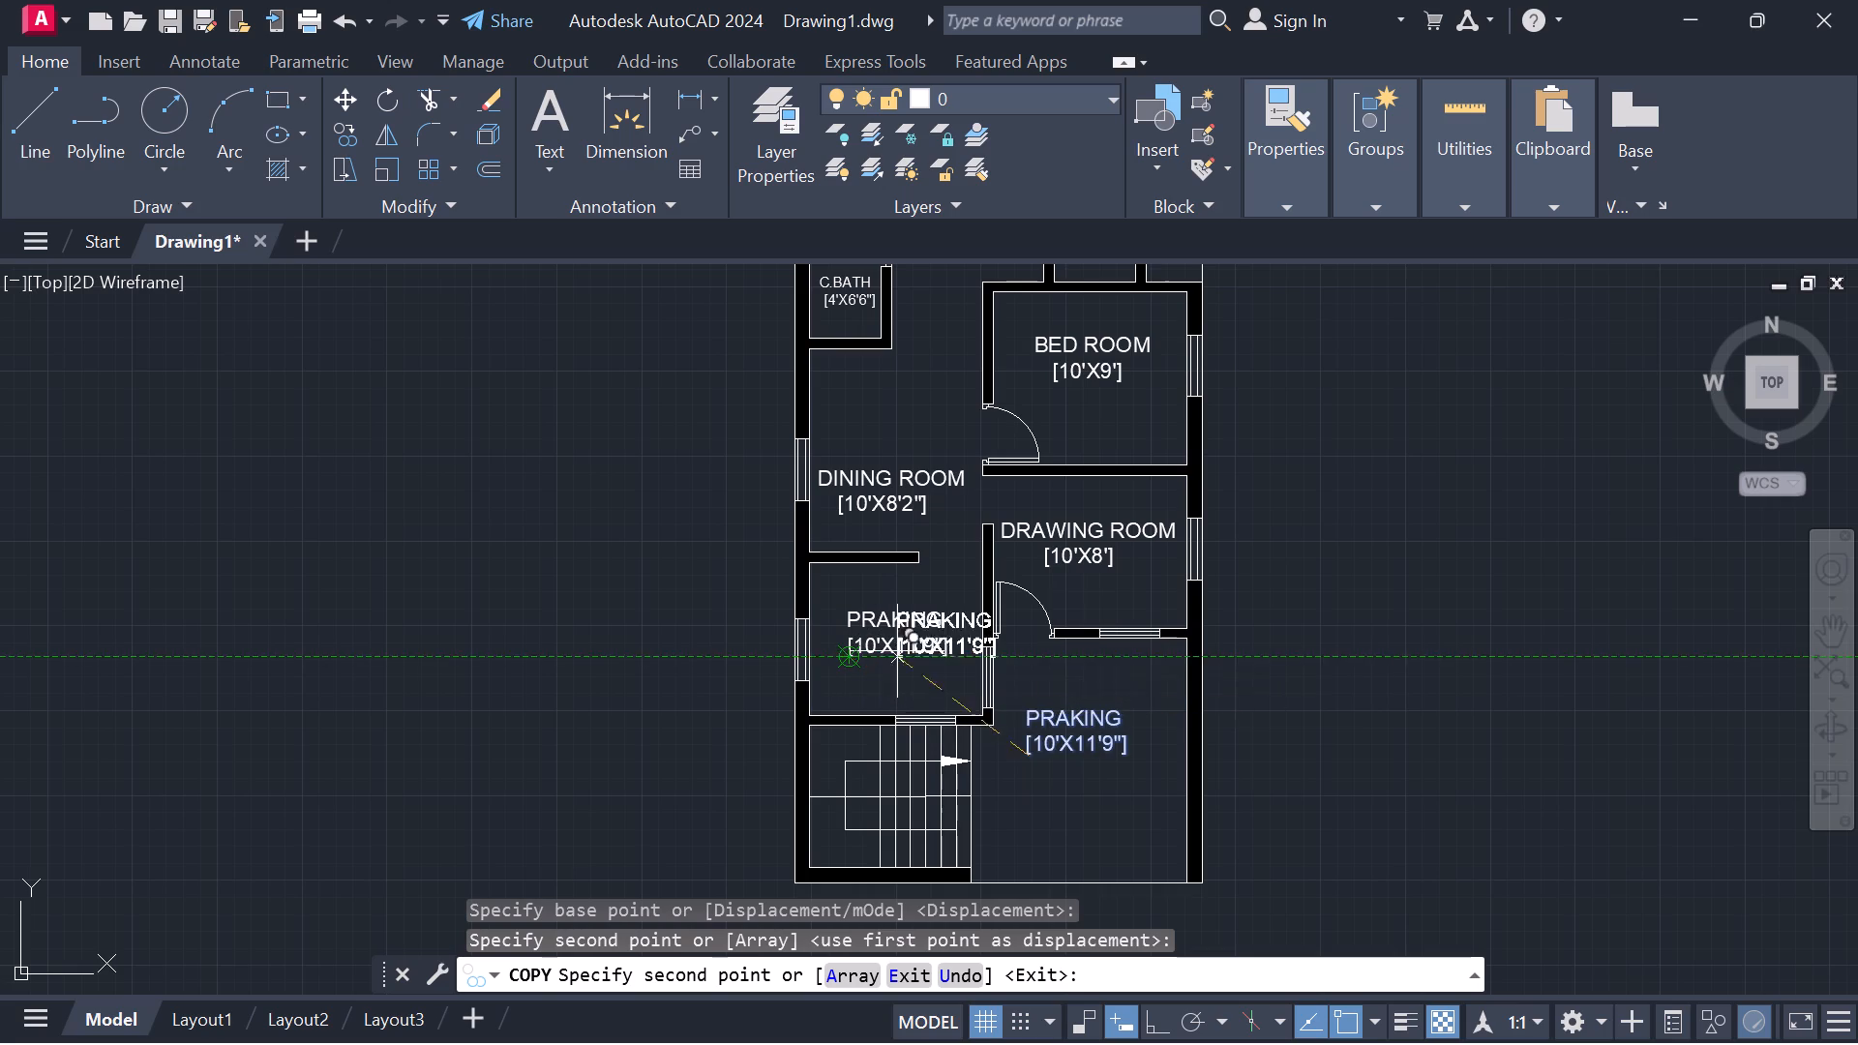
pyautogui.rightClick(1654, 797)
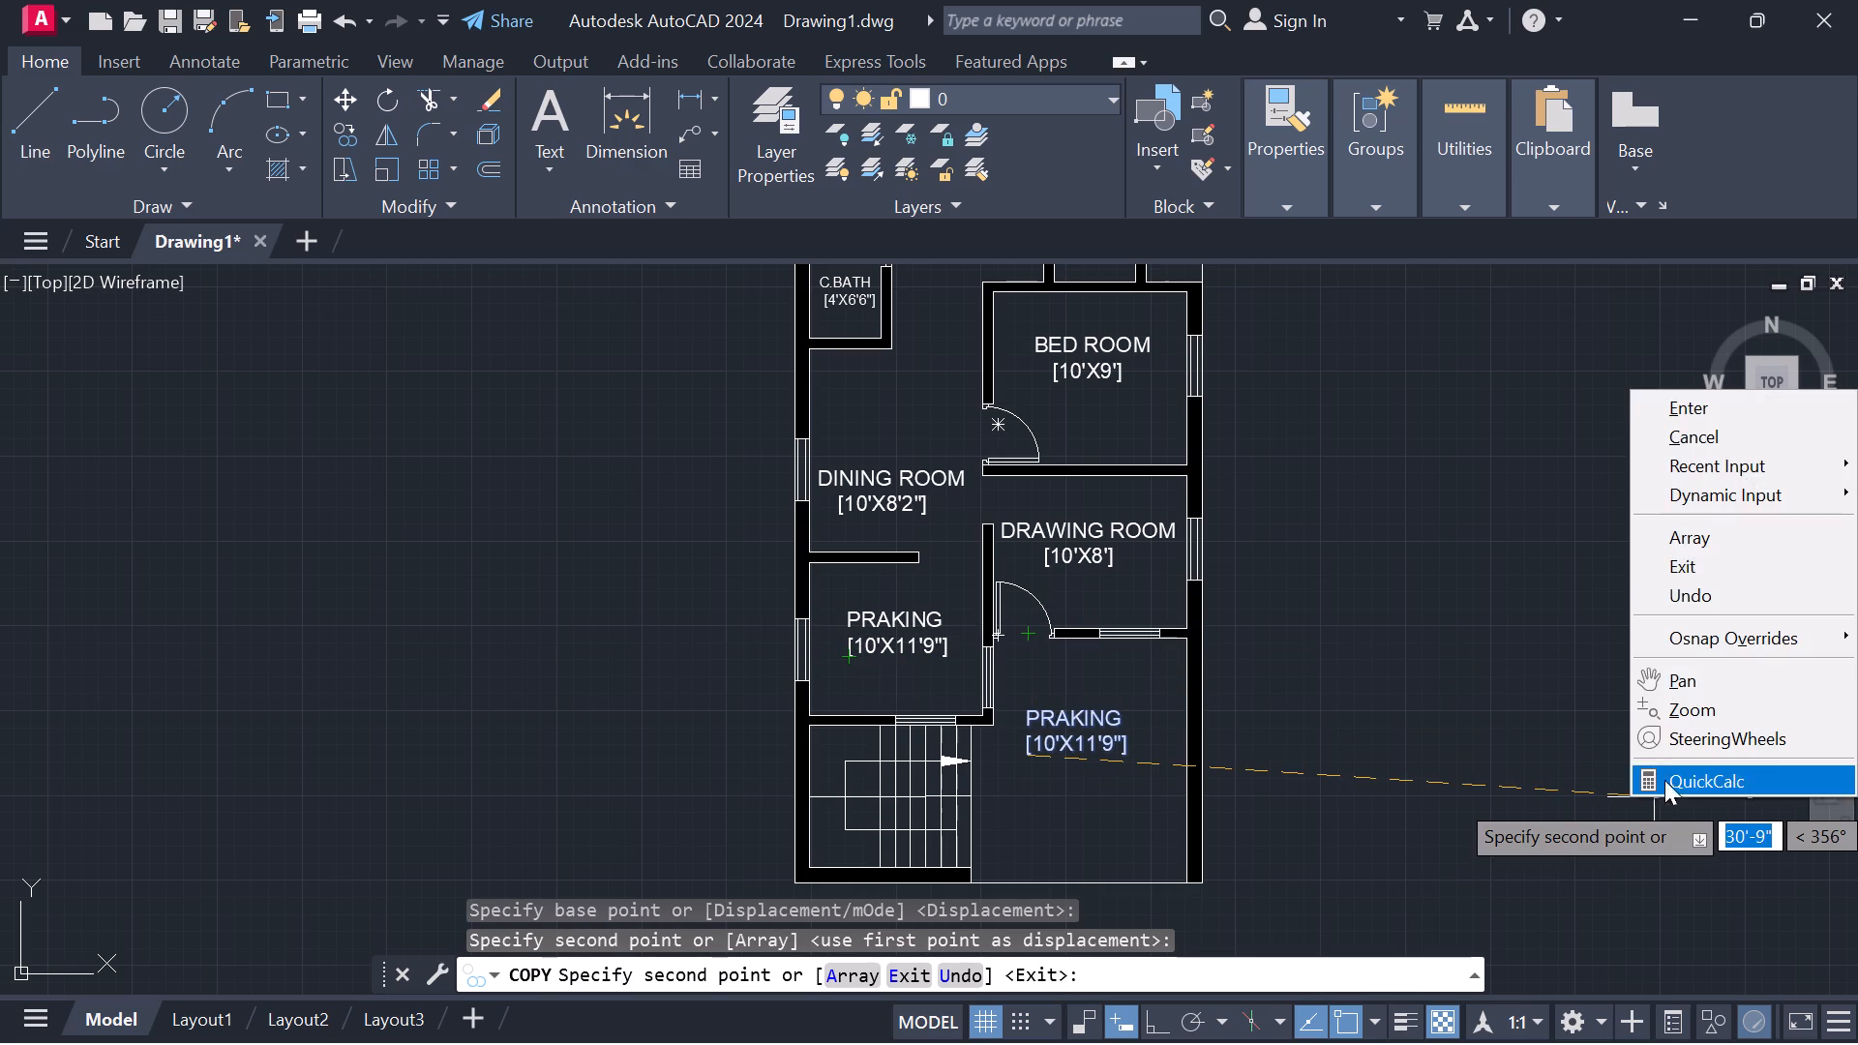
pyautogui.click(1701, 400)
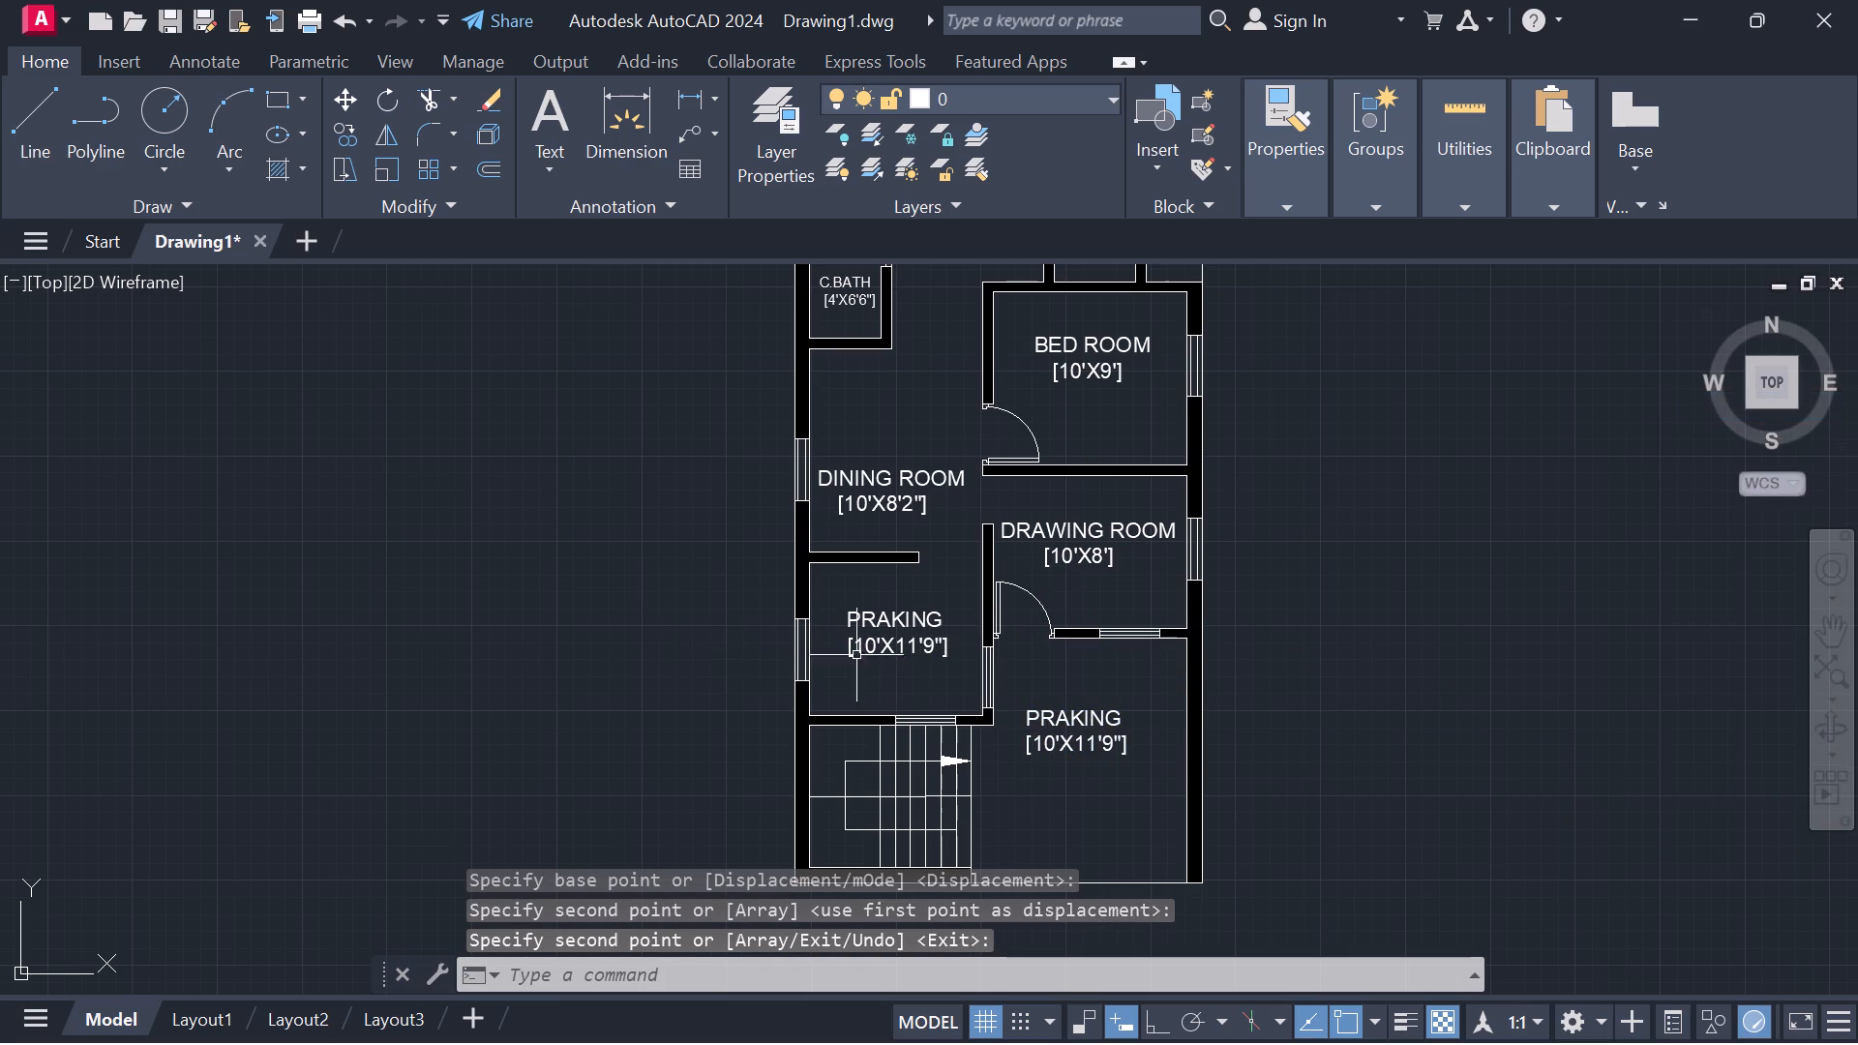
# Change the size line of the copied label between the dining room and the staircase to [7'6"X8'2"].
pyautogui.click(901, 641)
pyautogui.click(903, 641)
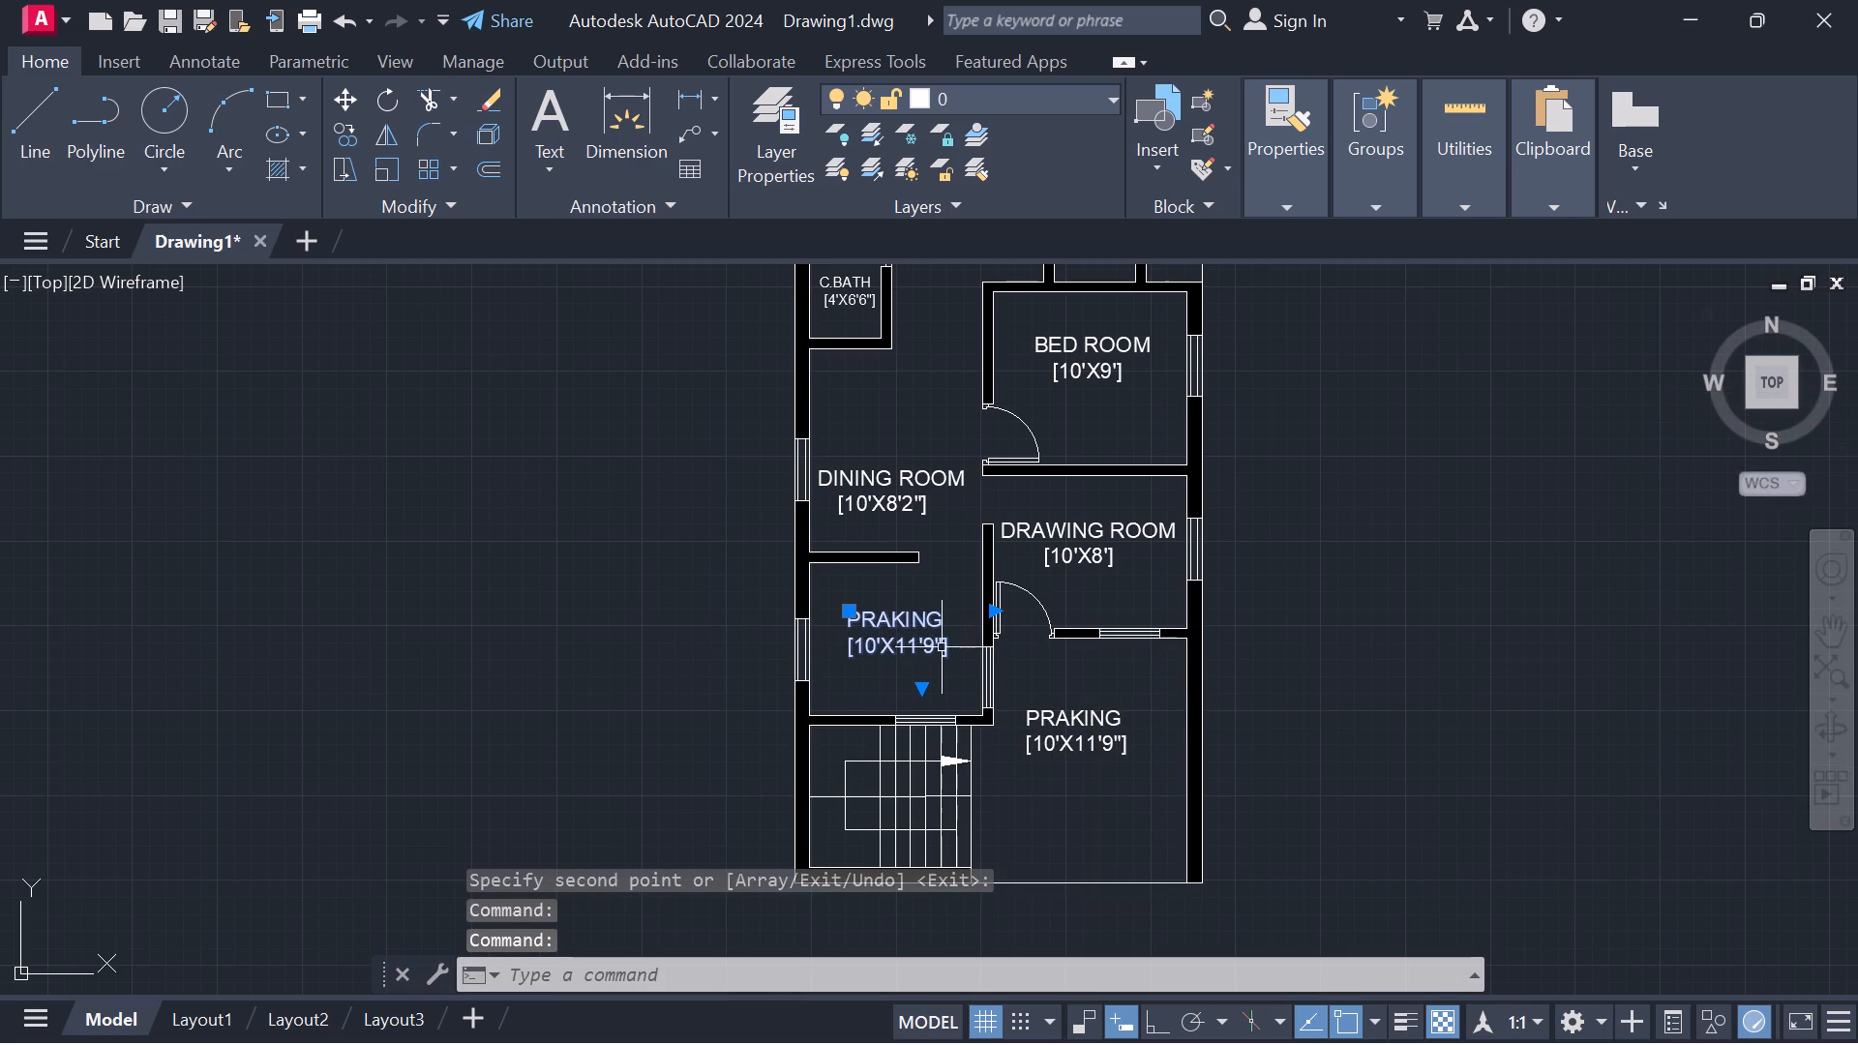
pyautogui.doubleClick(938, 645)
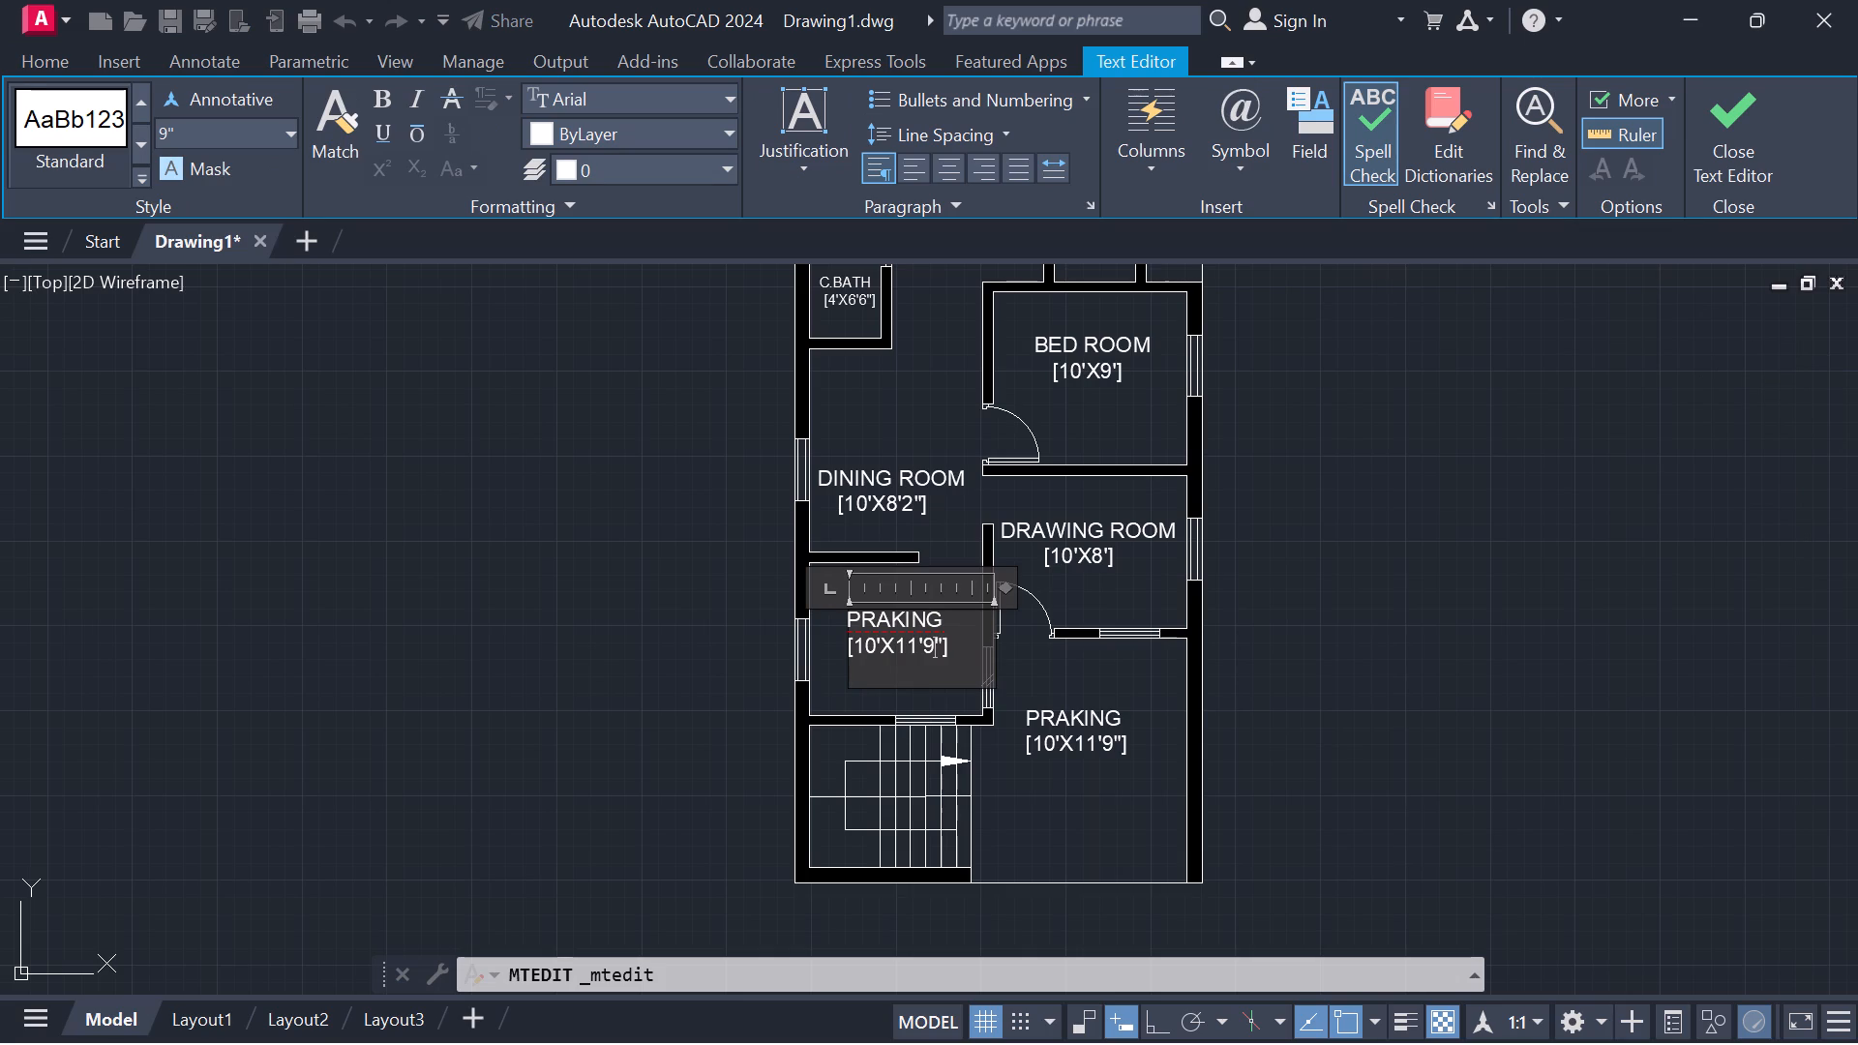
pyautogui.press('BackSpace')
pyautogui.press('BackSpace')
pyautogui.press('BackSpace')
pyautogui.press('BackSpace')
pyautogui.press('BackSpace')
pyautogui.press('BackSpace')
pyautogui.press('BackSpace')
pyautogui.press('BackSpace')
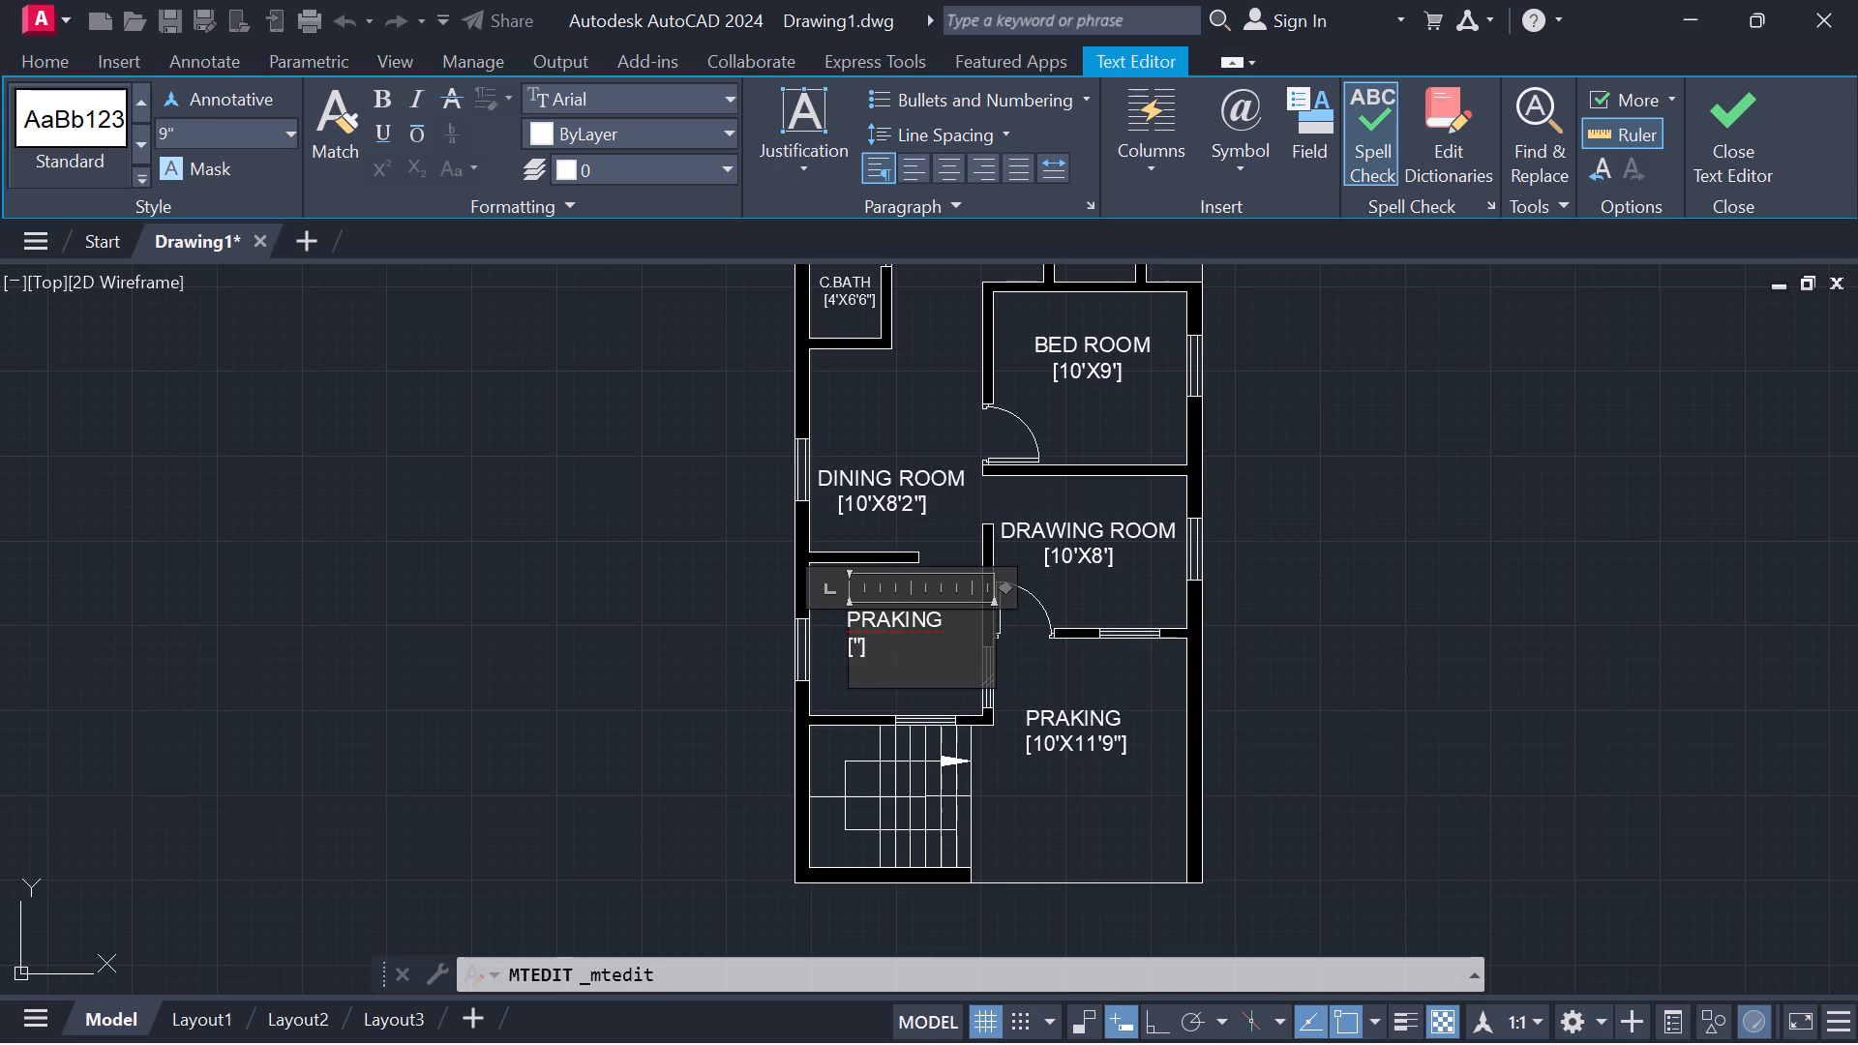
pyautogui.press('1')
pyautogui.write("0'")
pyautogui.press('BackSpace')
pyautogui.press('BackSpace')
pyautogui.press('BackSpace')
pyautogui.write("7'")
pyautogui.press('6')
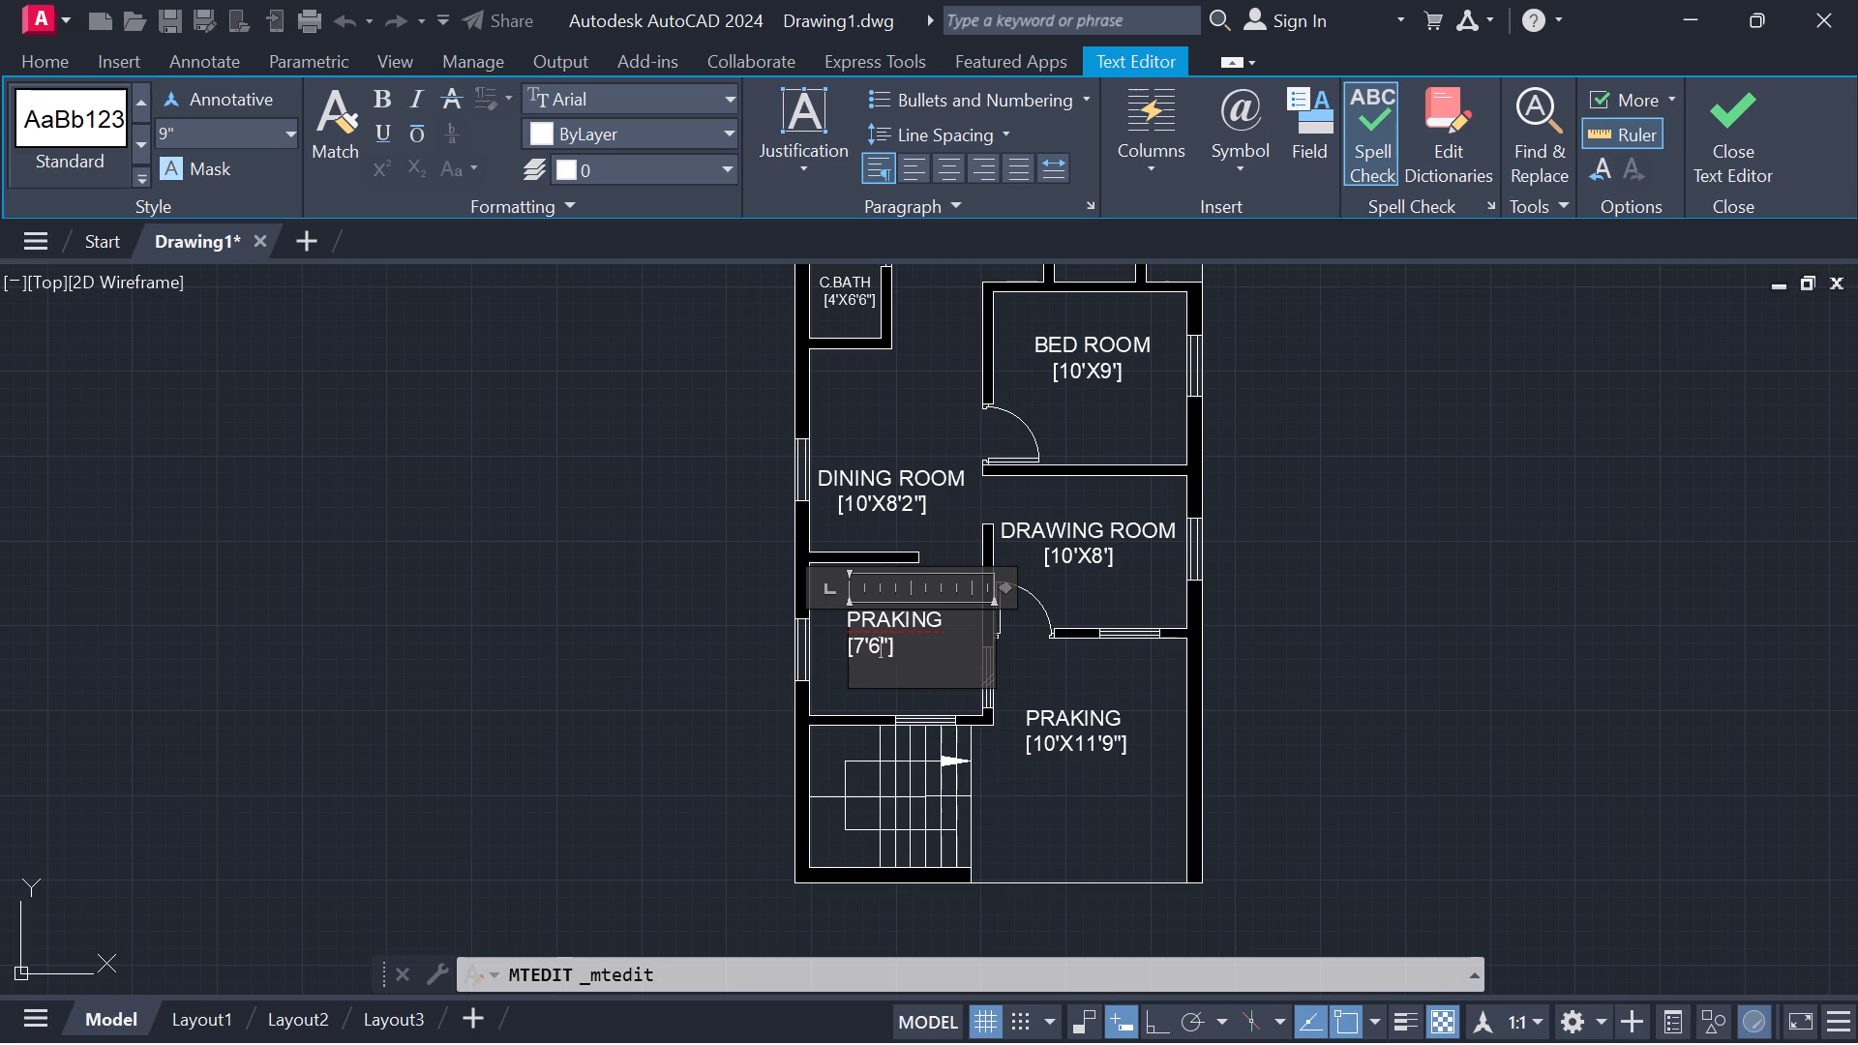
pyautogui.hotkey('shift', '"')
pyautogui.press('x')
pyautogui.write("8'")
pyautogui.press('2')
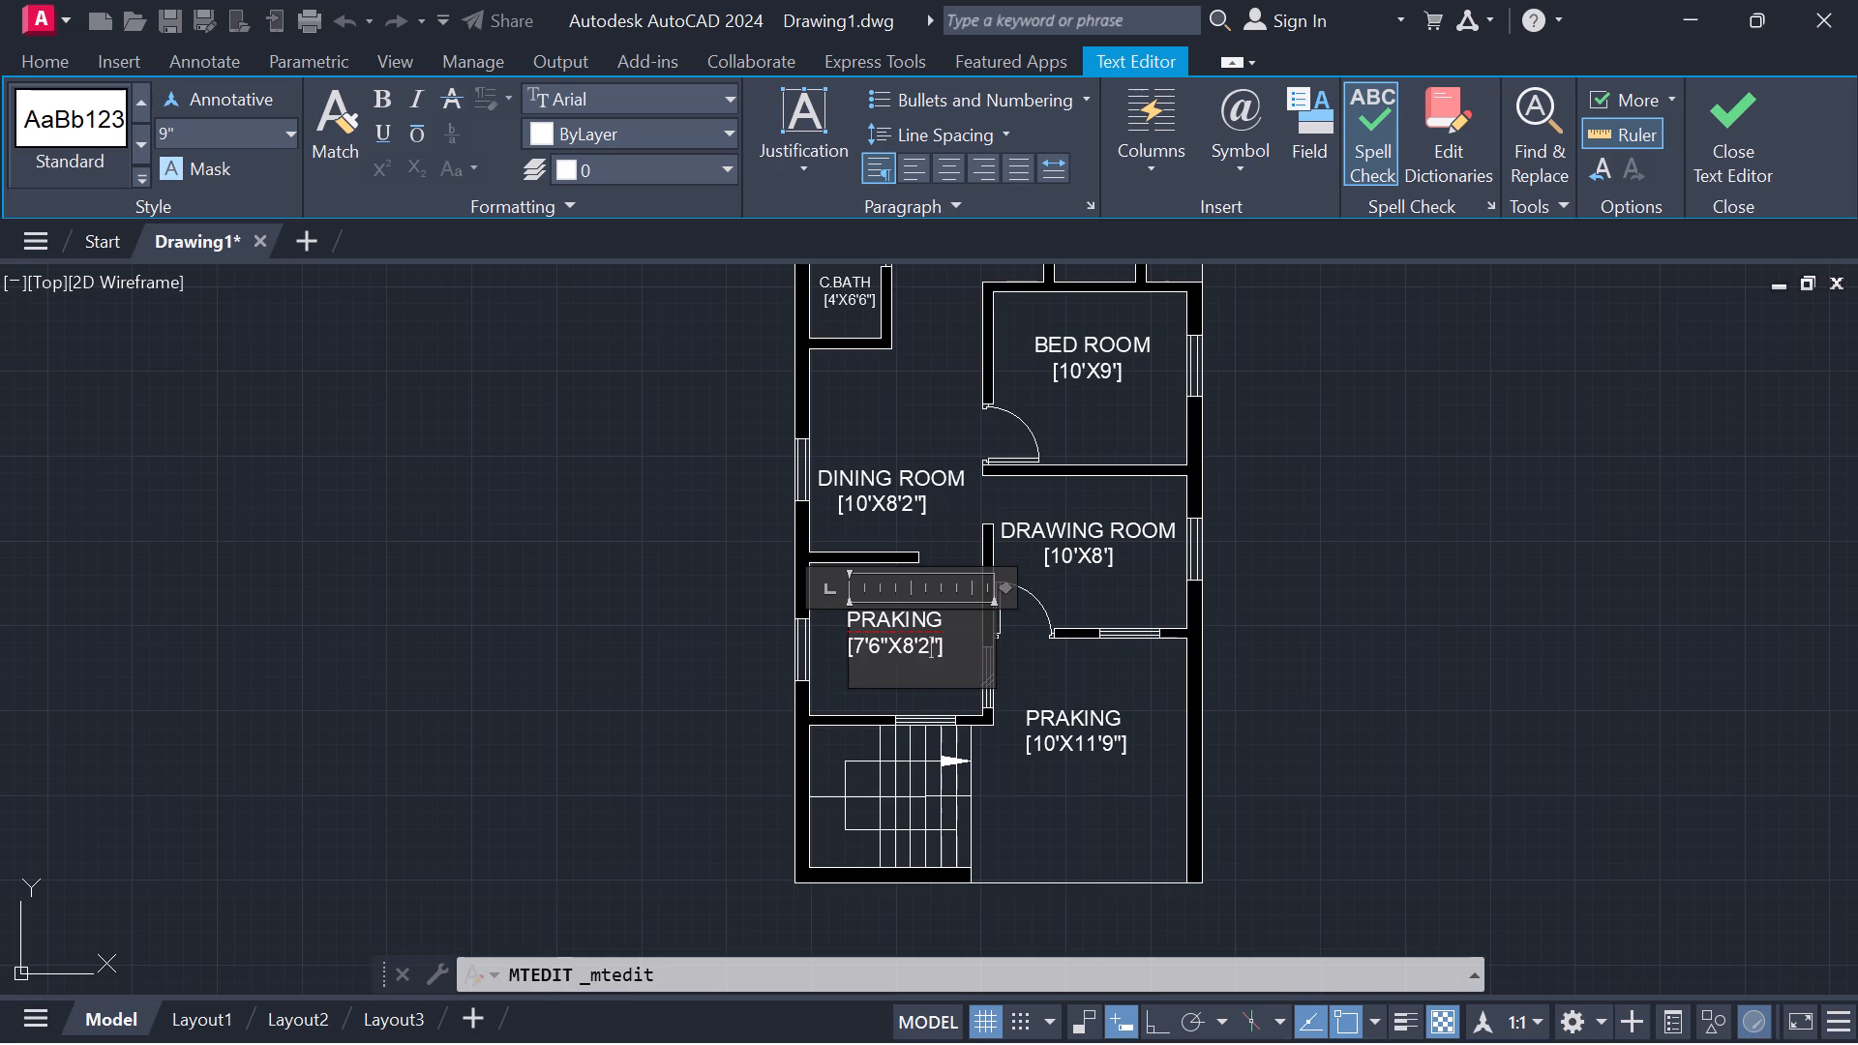
pyautogui.hotkey('shift', '"')
pyautogui.press('Return')
pyautogui.press('BackSpace')
pyautogui.press('BackSpace')
# Replace the name PRAKING above that size with KITCHEN and finish editing the label.
pyautogui.click(947, 618)
pyautogui.press('BackSpace')
pyautogui.press('BackSpace')
pyautogui.press('BackSpace')
pyautogui.press('BackSpace')
pyautogui.press('BackSpace')
pyautogui.press('BackSpace')
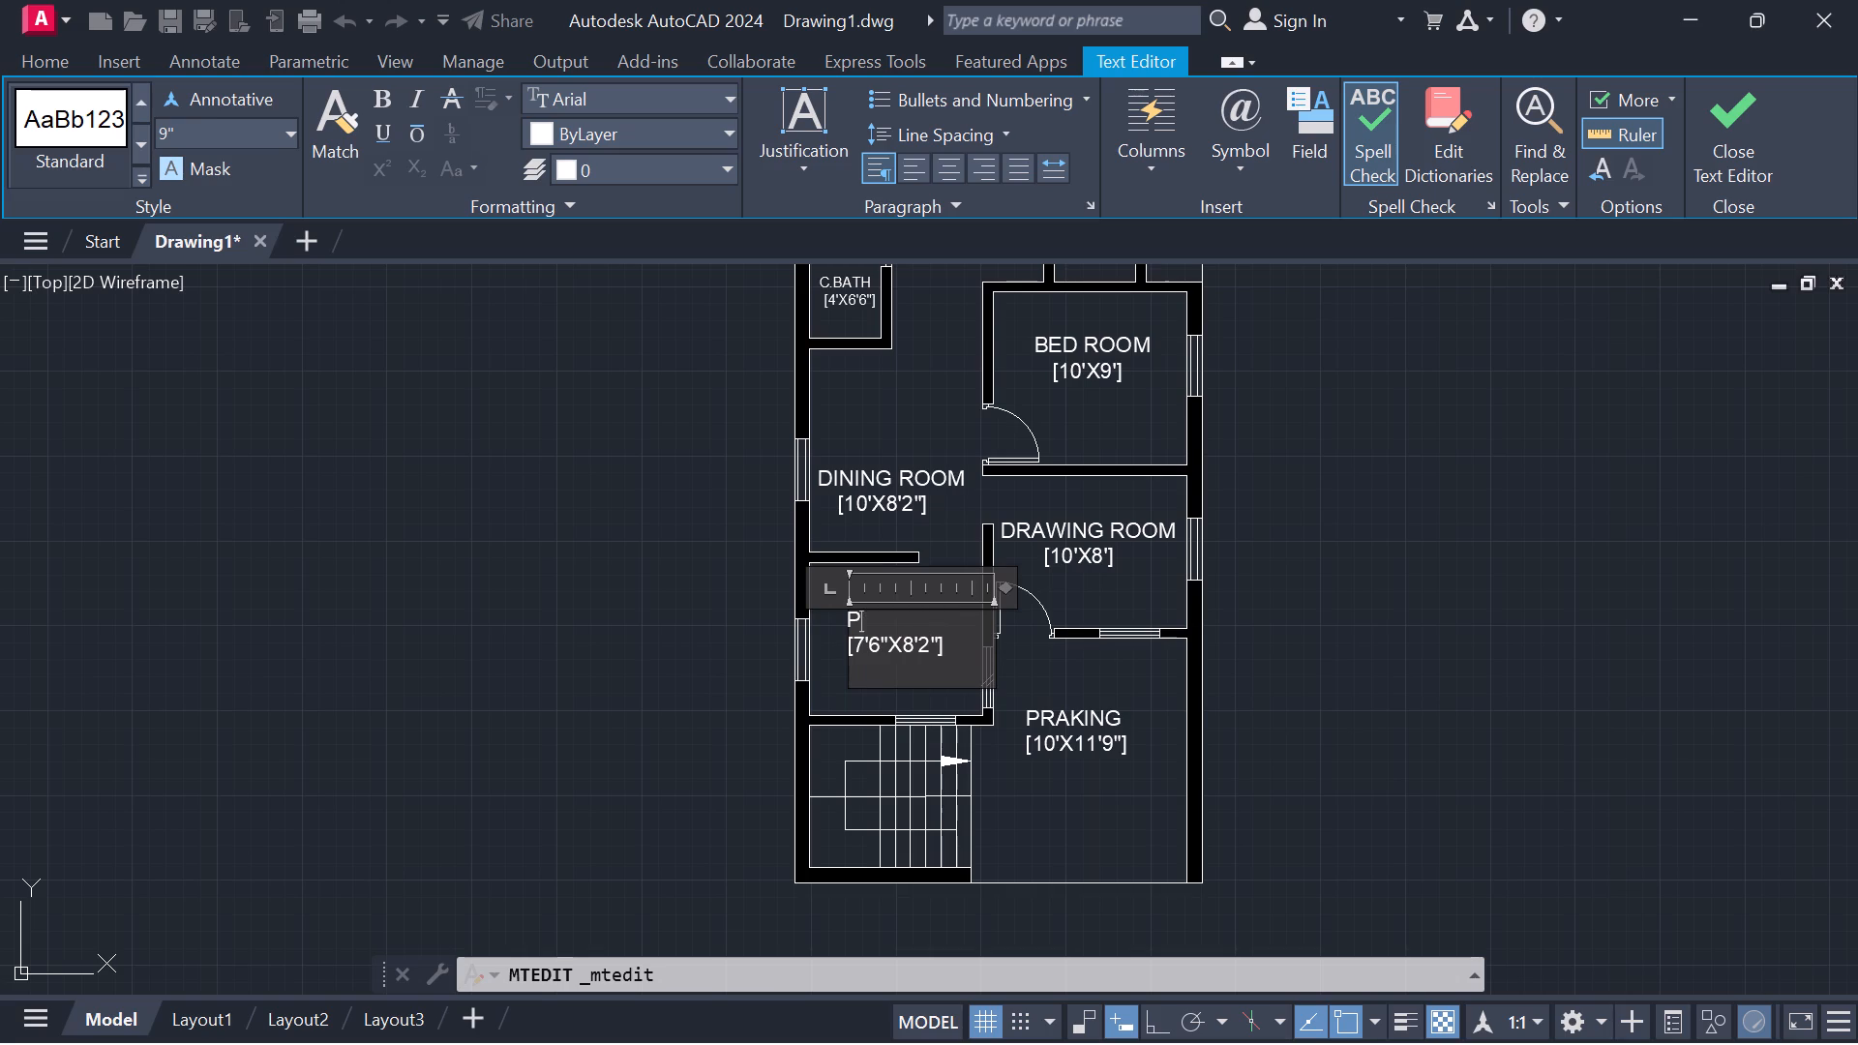
pyautogui.press('BackSpace')
pyautogui.write('KI')
pyautogui.press('t')
pyautogui.press('c')
pyautogui.write('HEN')
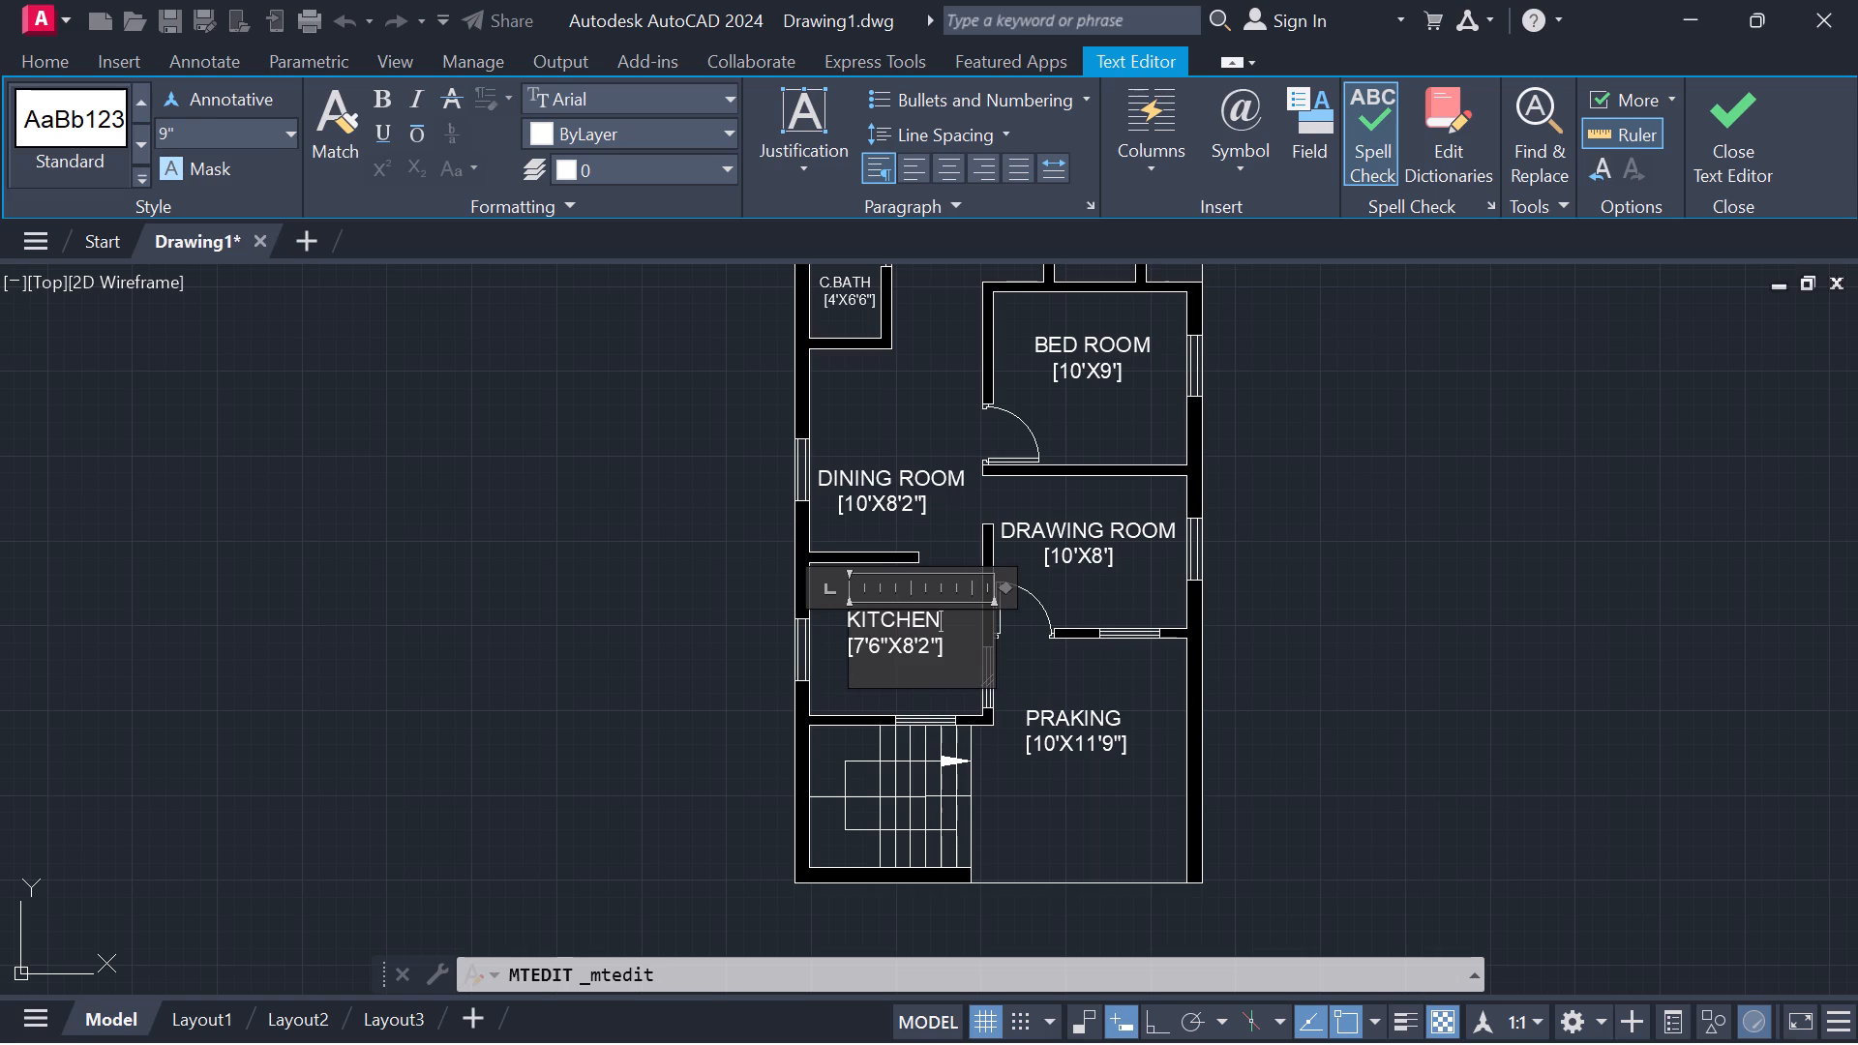
pyautogui.click(1726, 138)
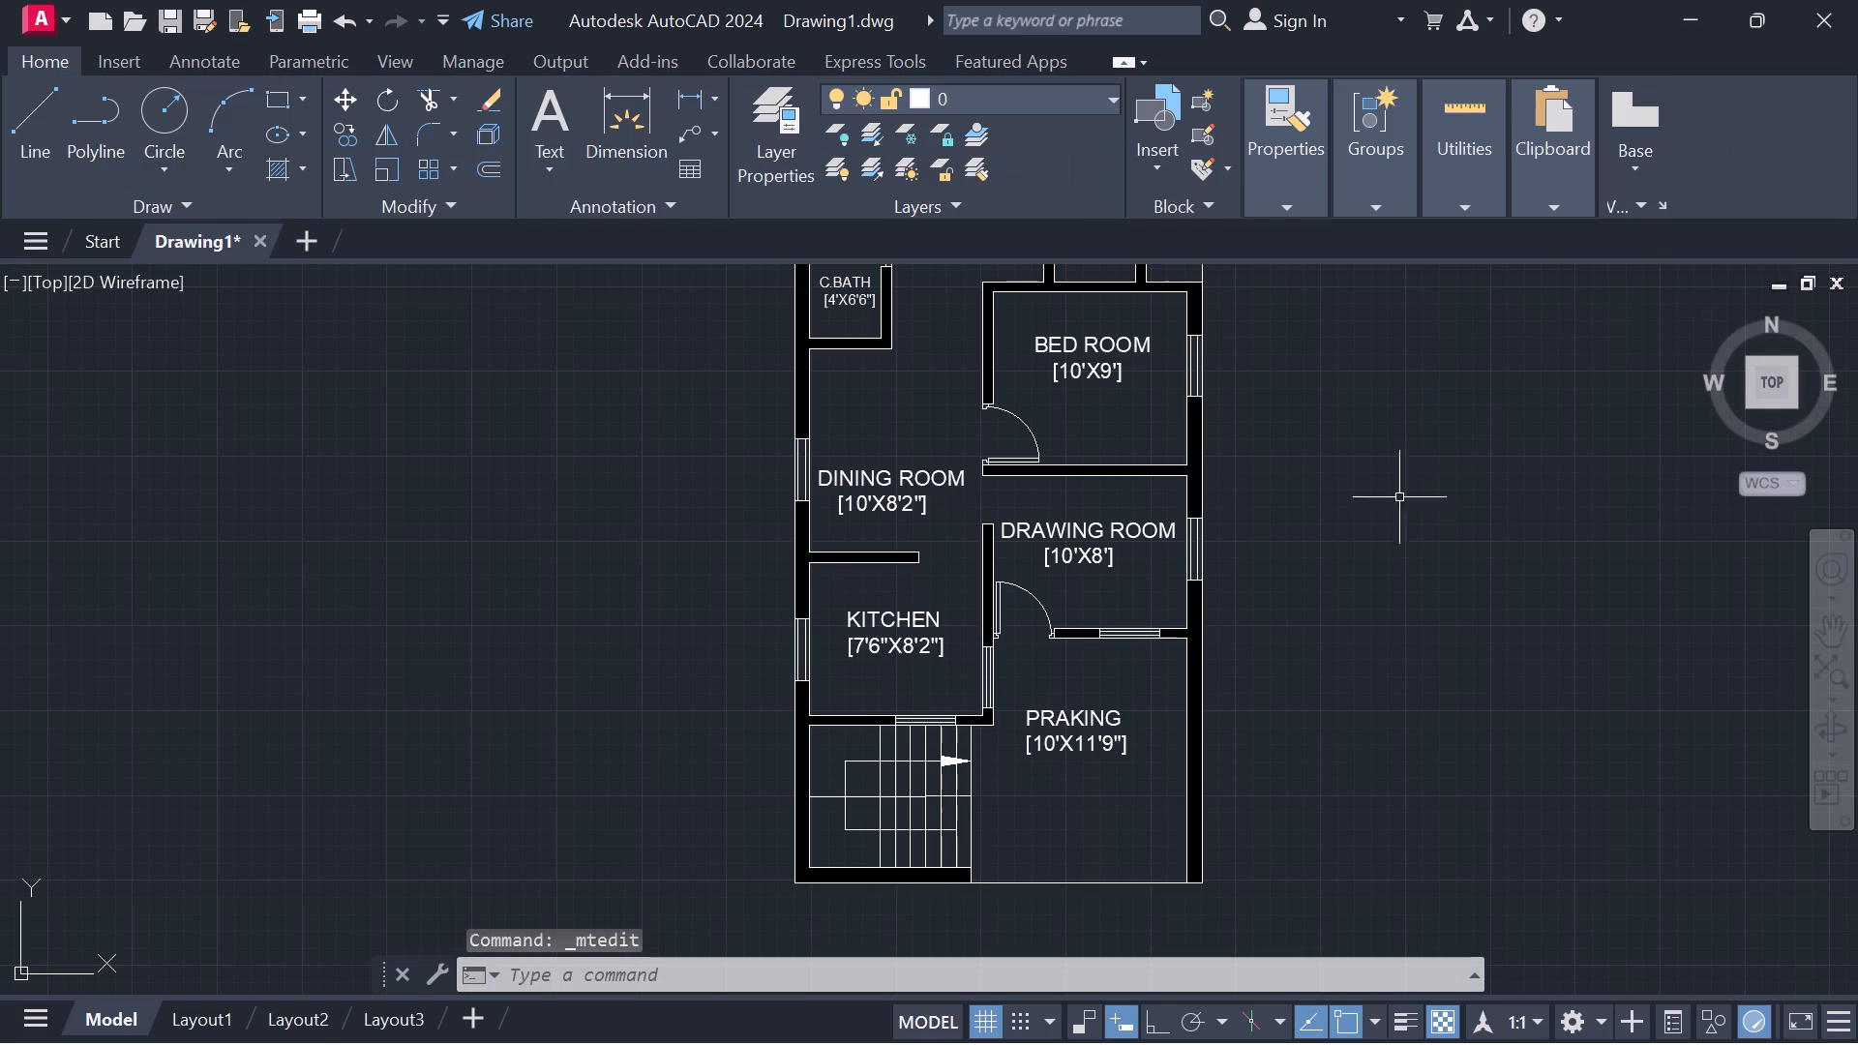
# Correct the name in the label south of the drawing room to PARKING and finish editing.
pyautogui.doubleClick(1077, 714)
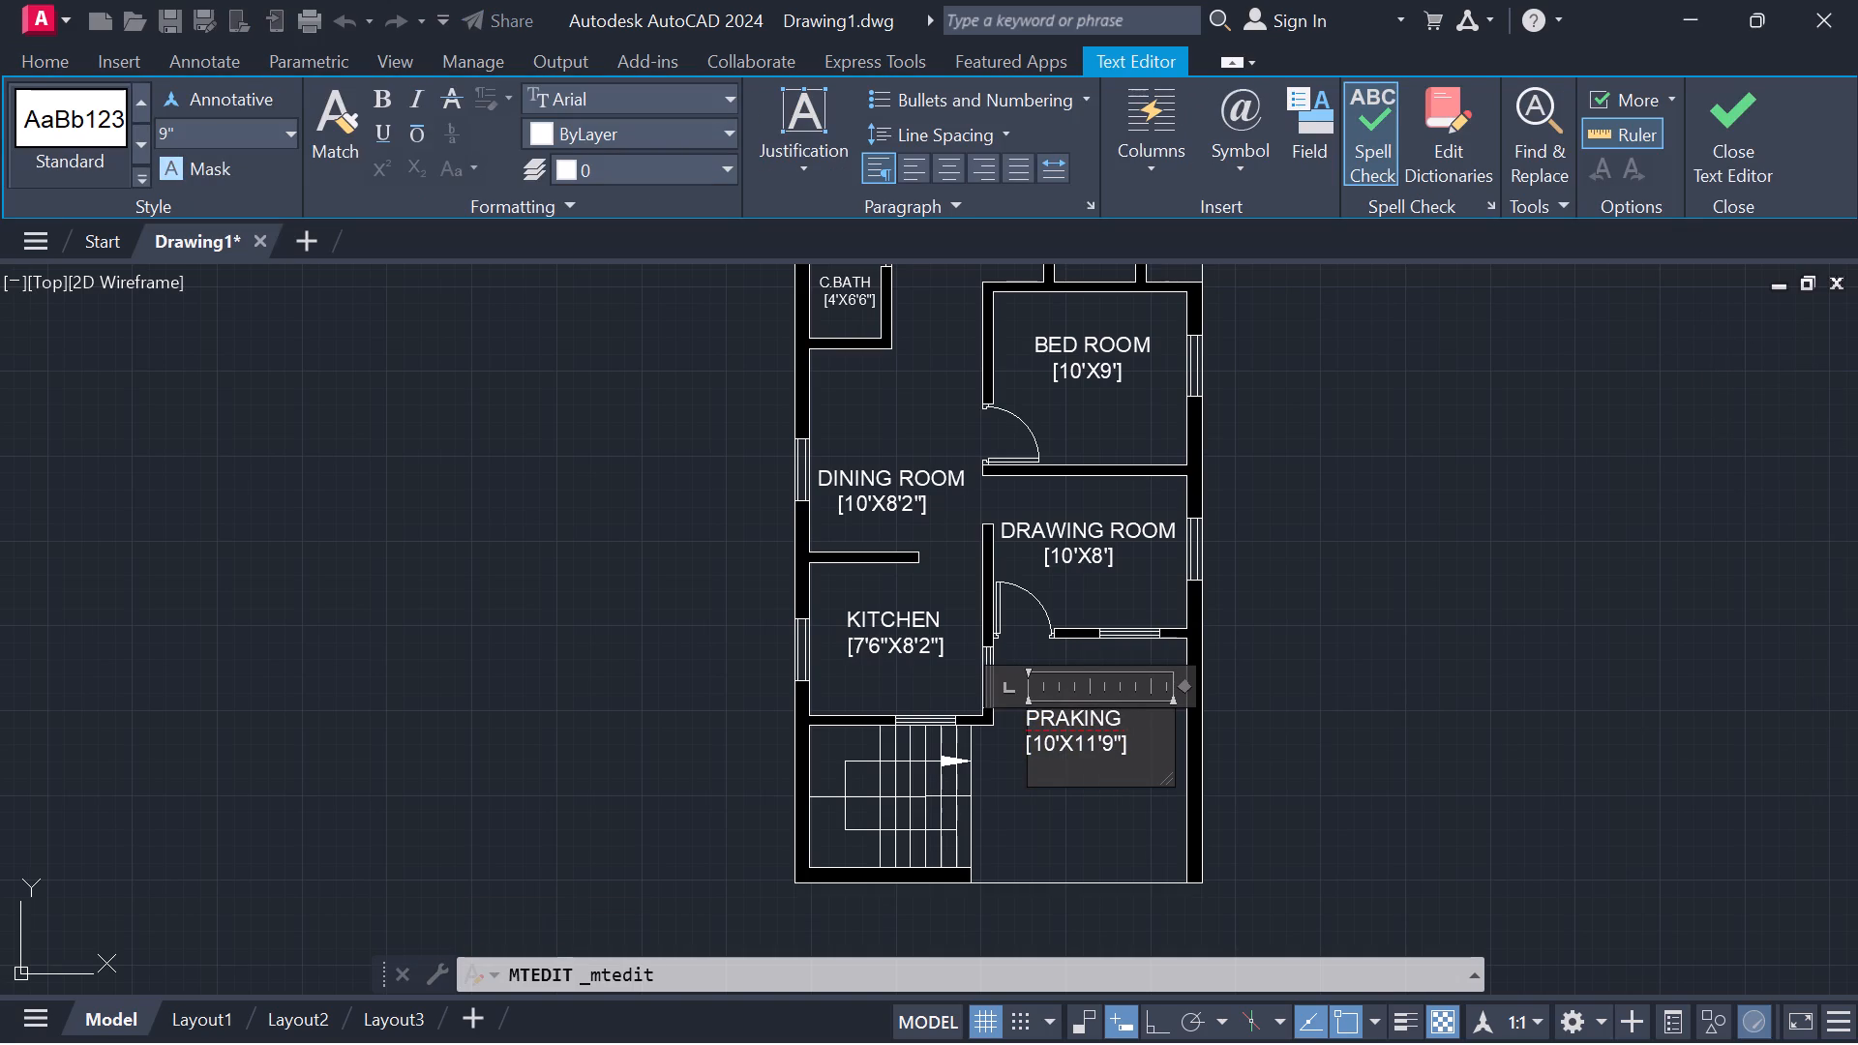
pyautogui.press('BackSpace')
pyautogui.press('BackSpace')
pyautogui.press('a')
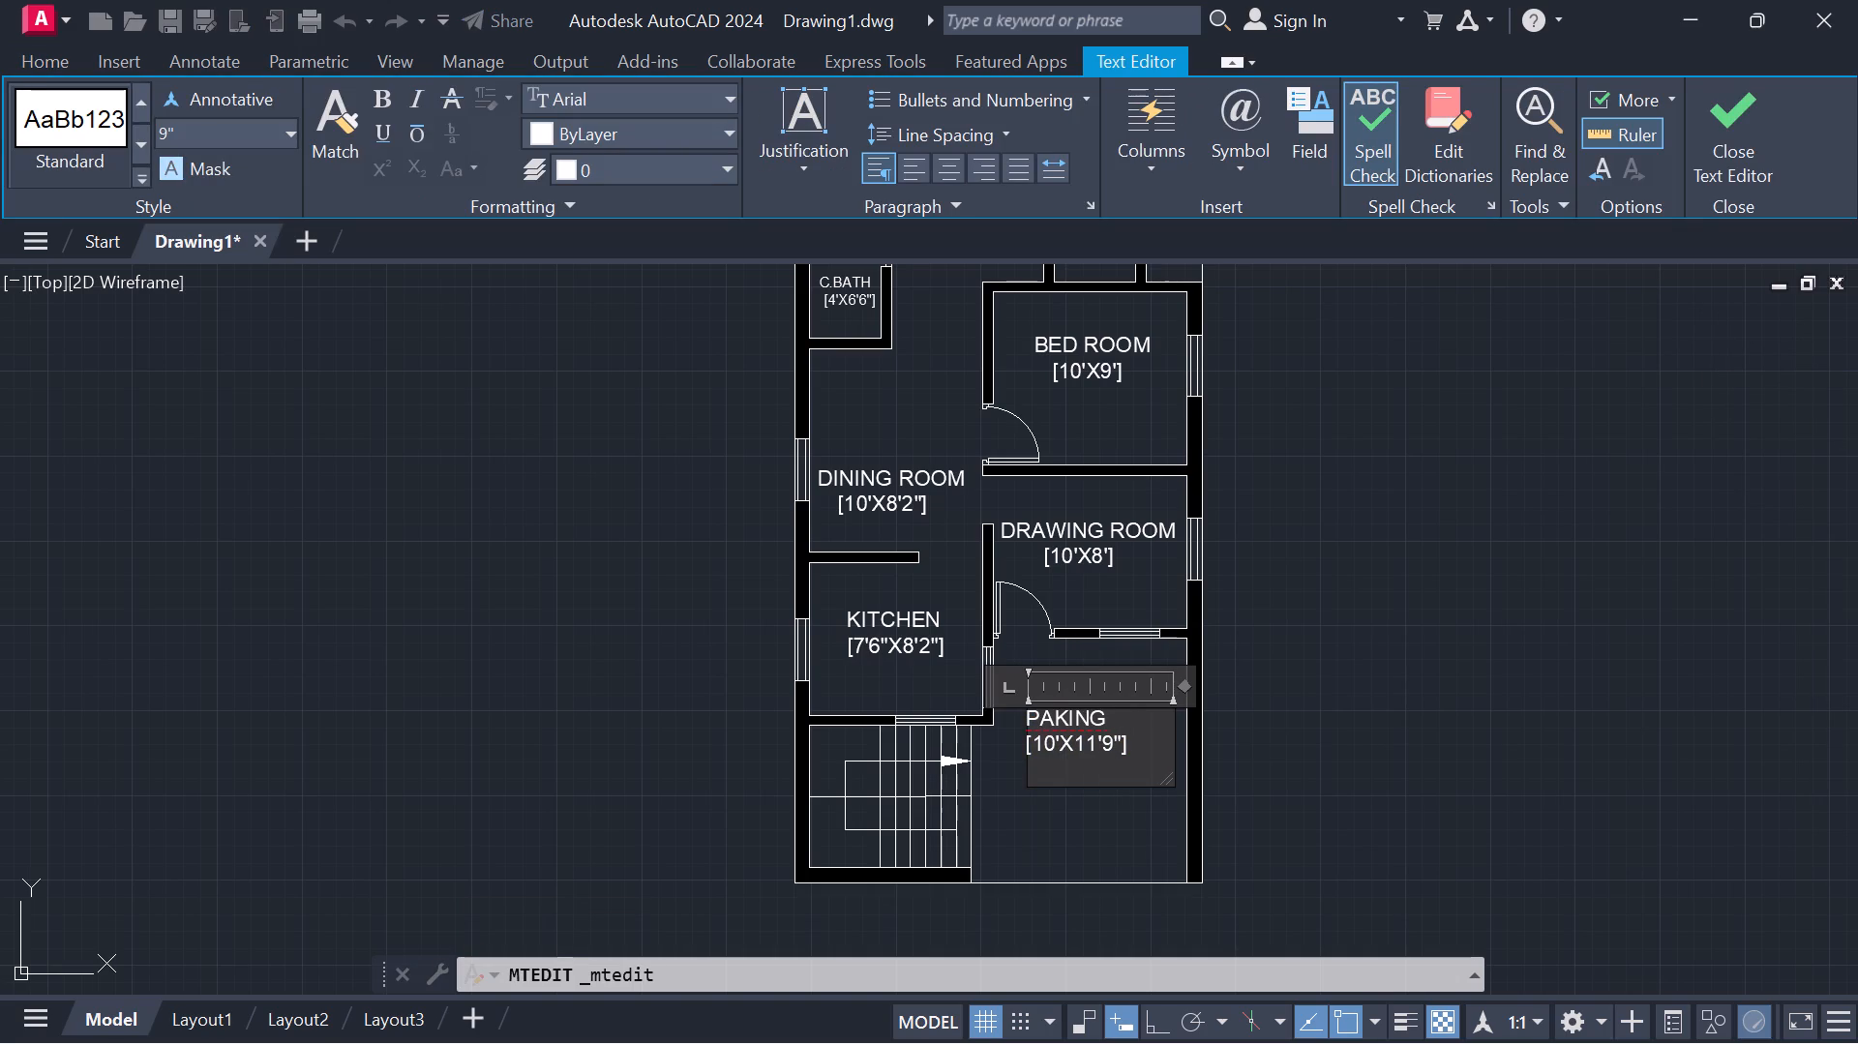
pyautogui.press('r')
pyautogui.click(1703, 105)
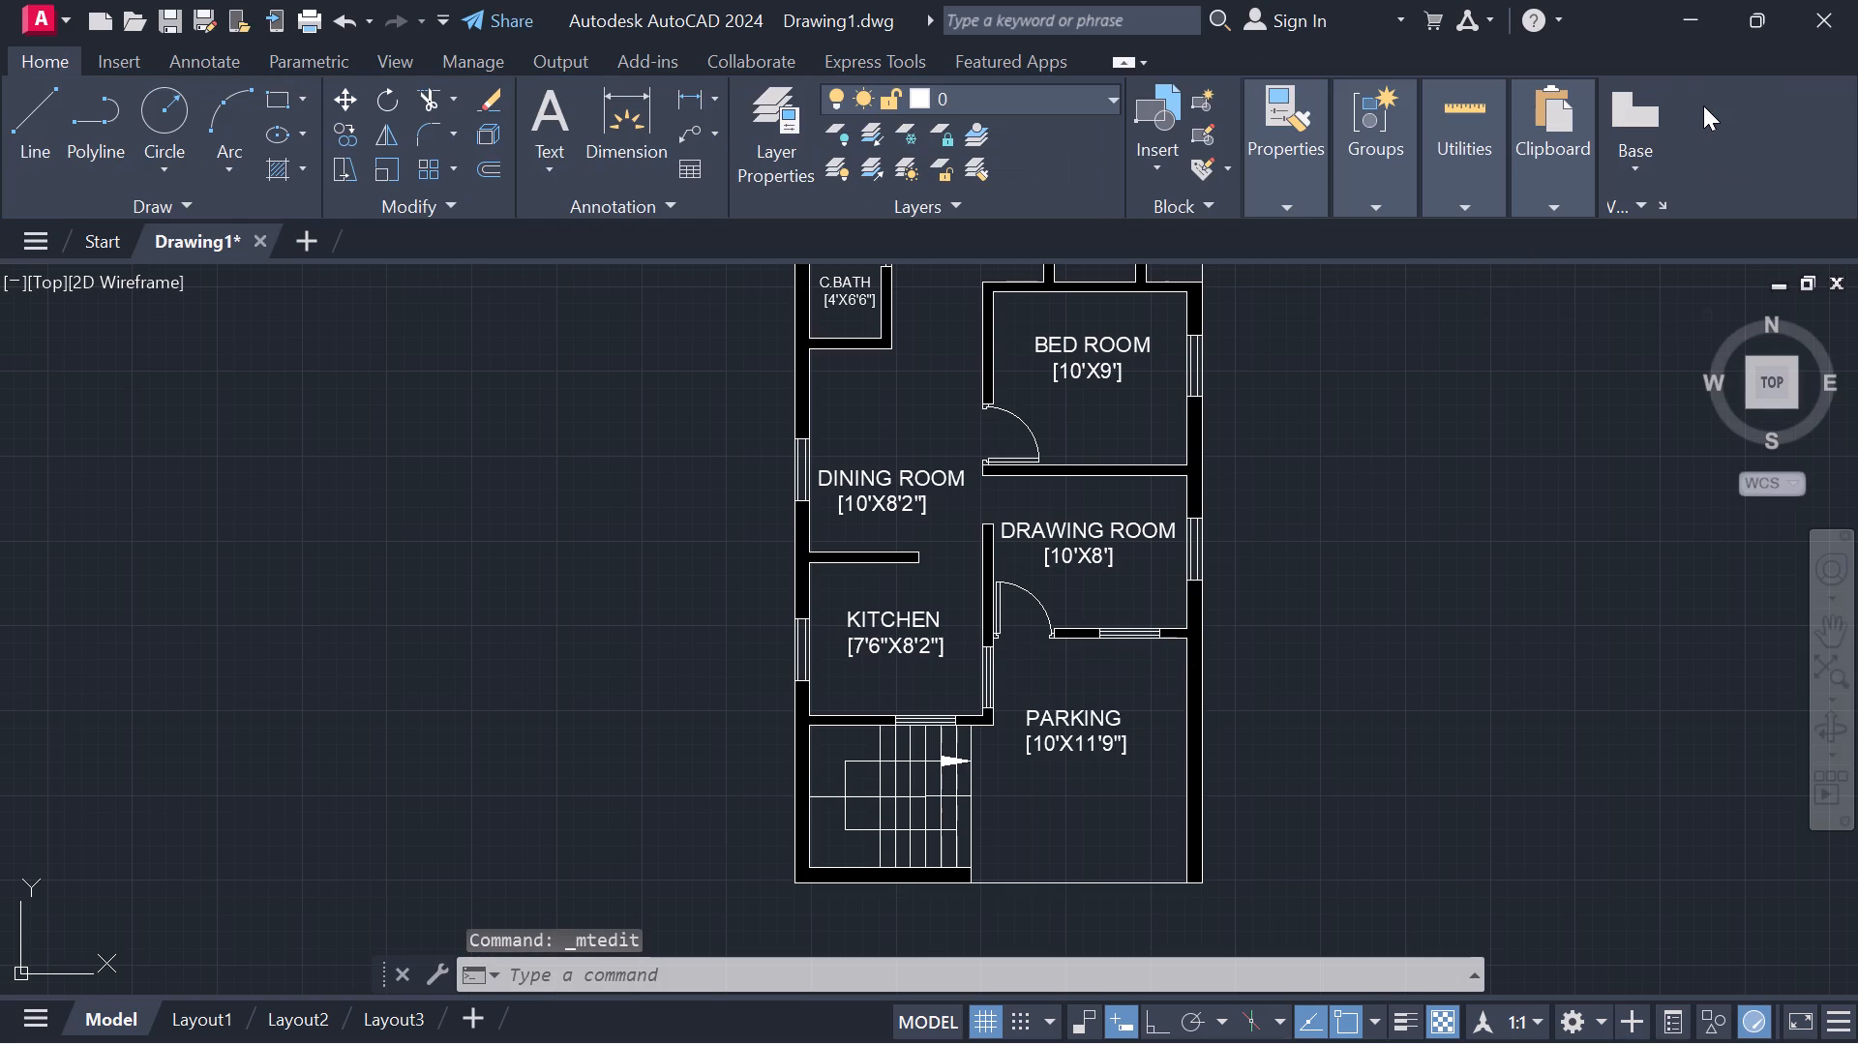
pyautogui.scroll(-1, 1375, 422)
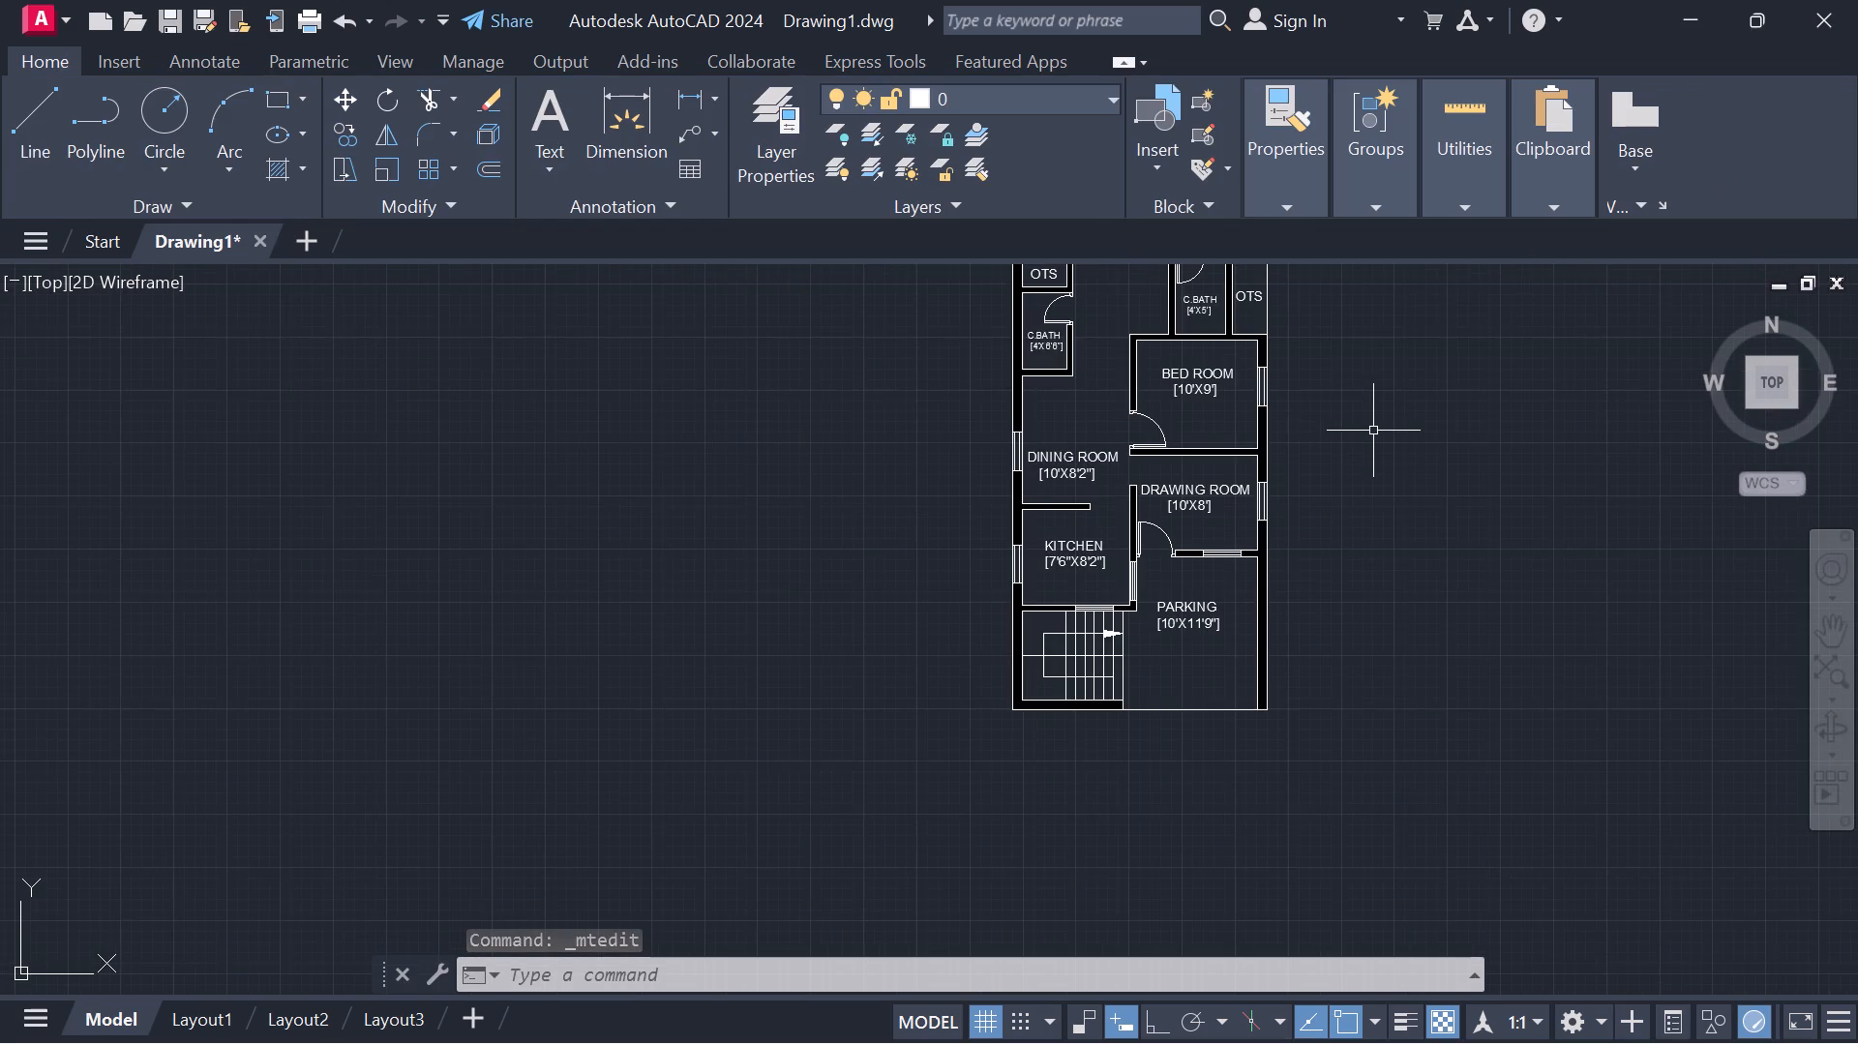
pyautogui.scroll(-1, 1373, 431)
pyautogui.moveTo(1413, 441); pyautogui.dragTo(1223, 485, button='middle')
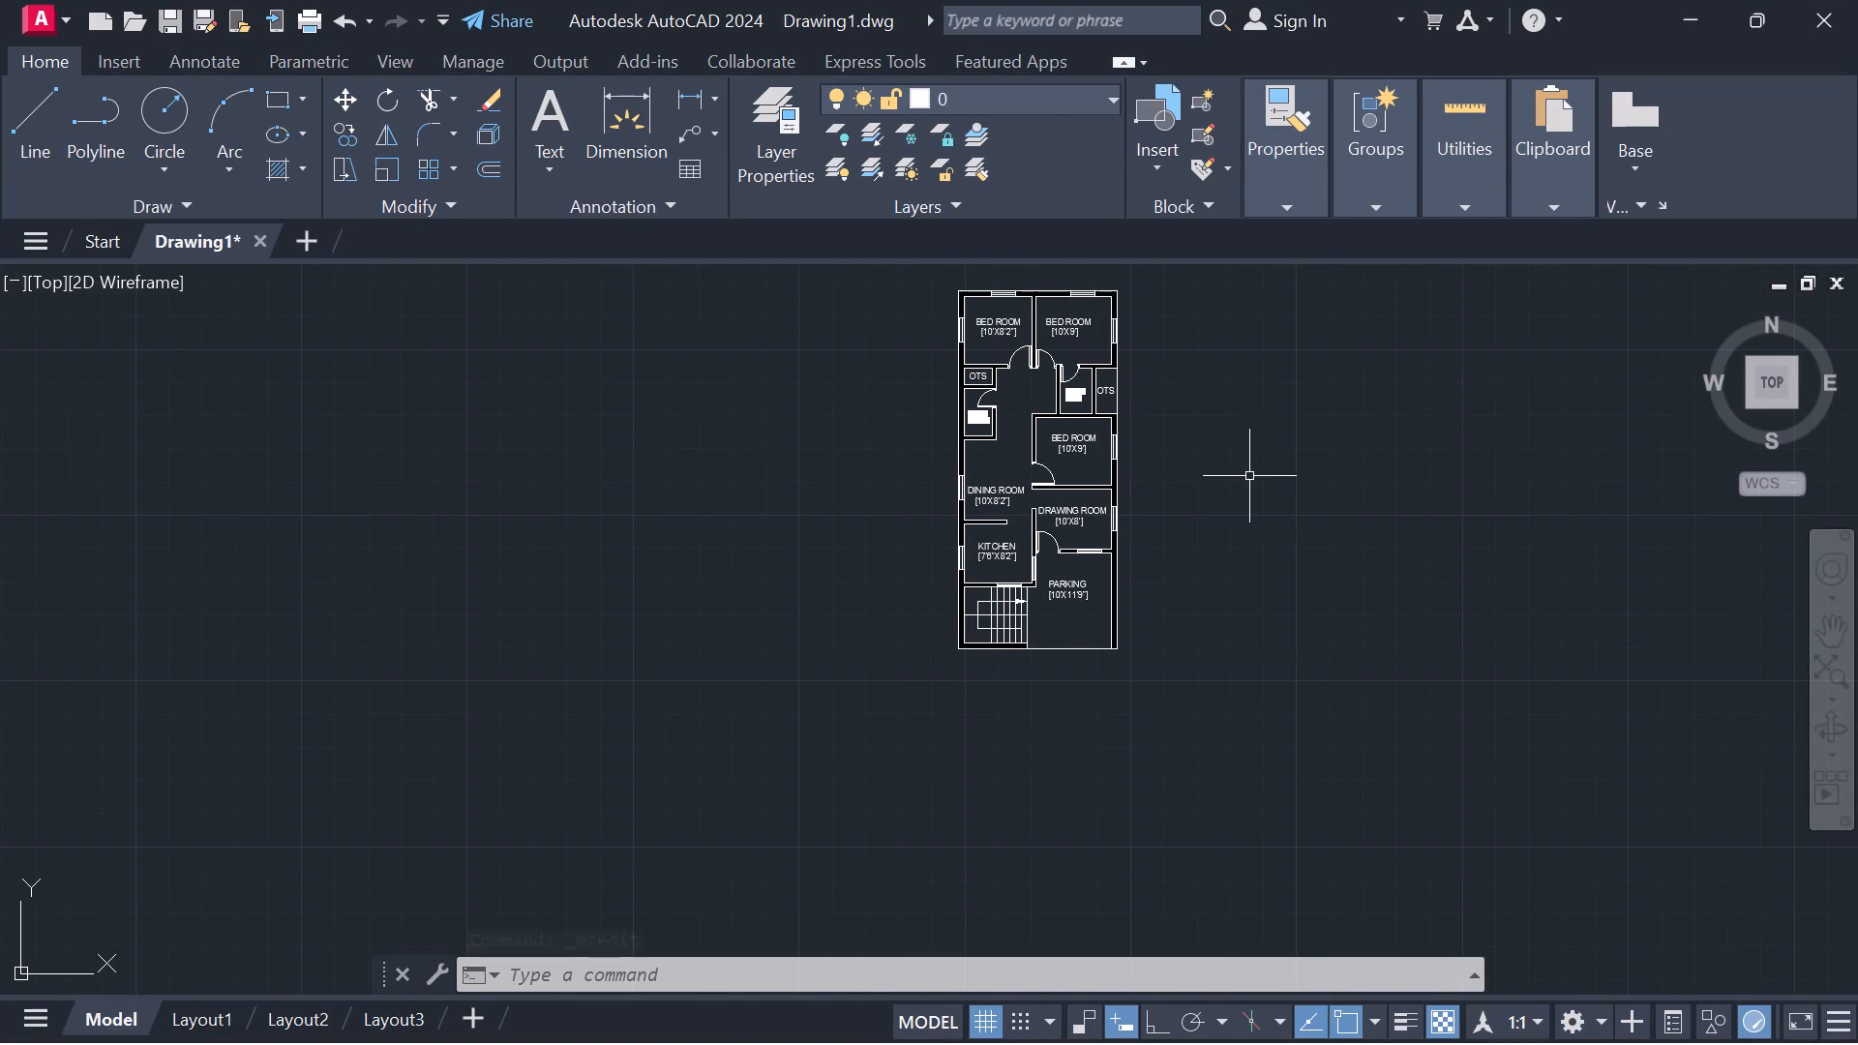
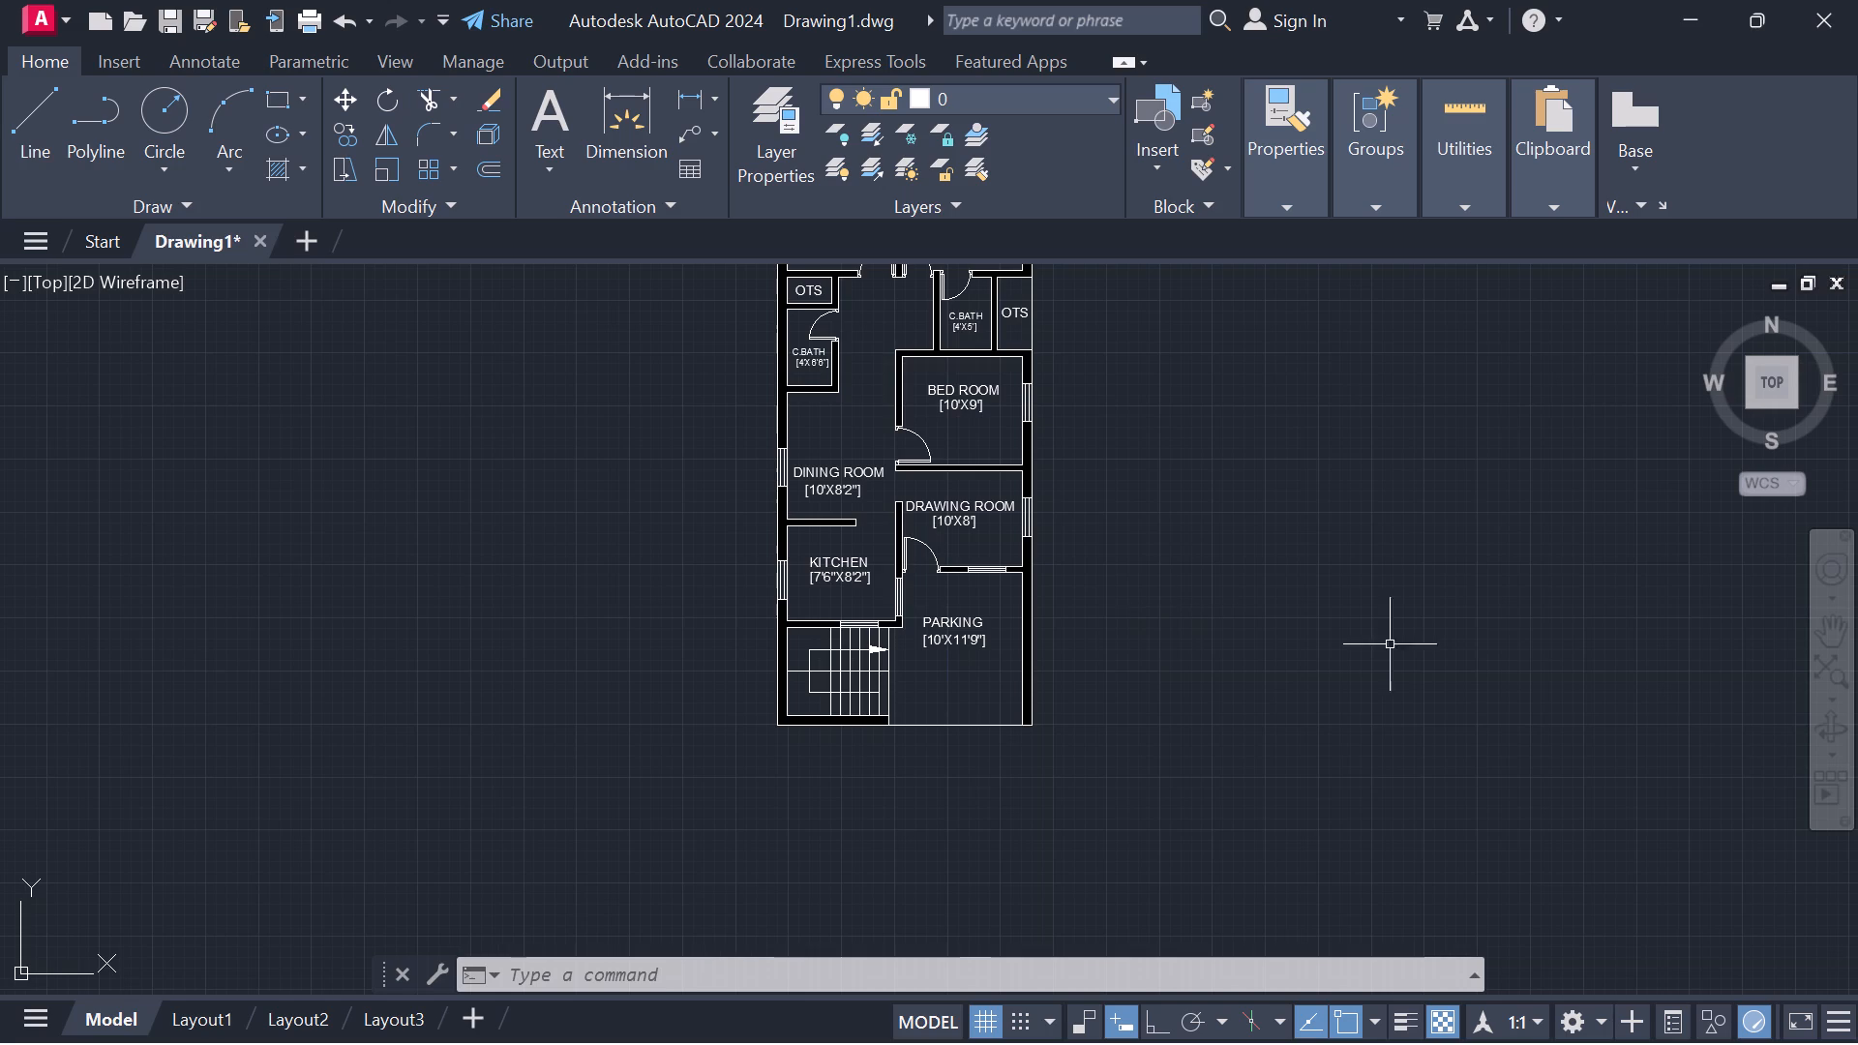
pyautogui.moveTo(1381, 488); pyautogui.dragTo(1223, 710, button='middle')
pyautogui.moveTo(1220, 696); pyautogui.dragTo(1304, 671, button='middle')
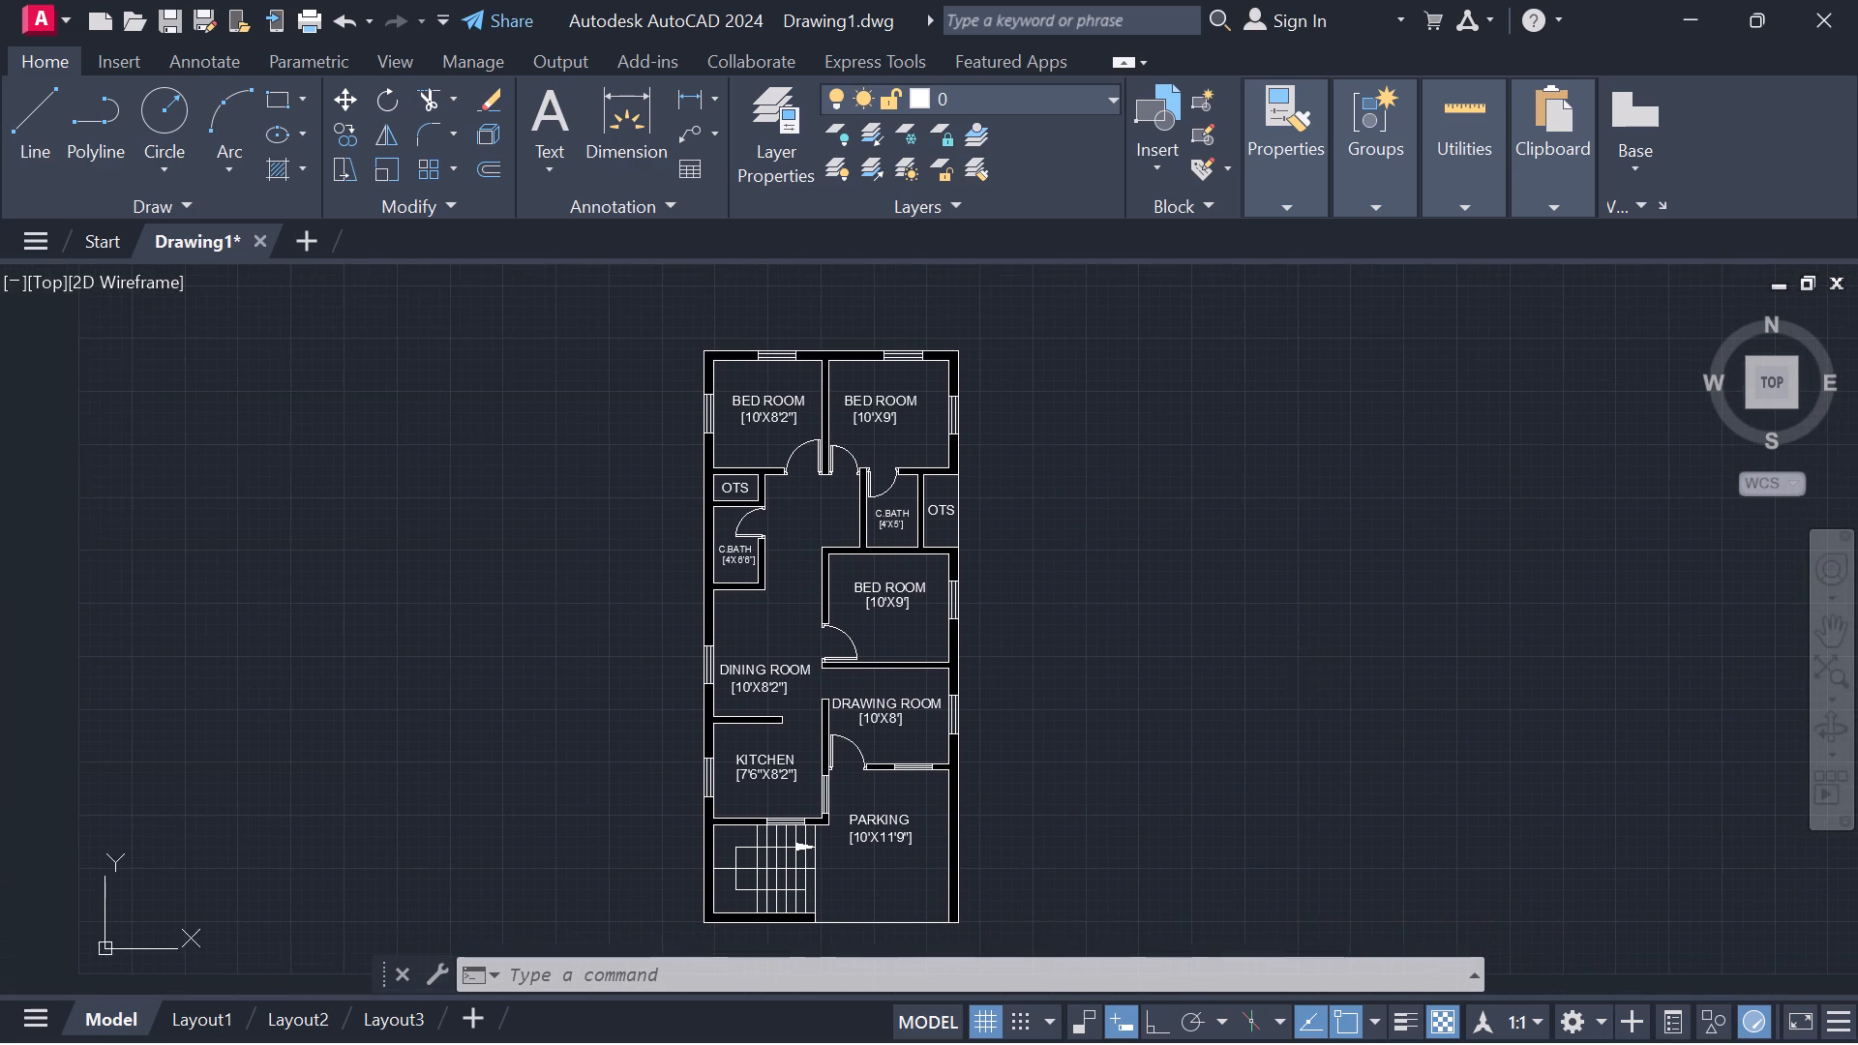
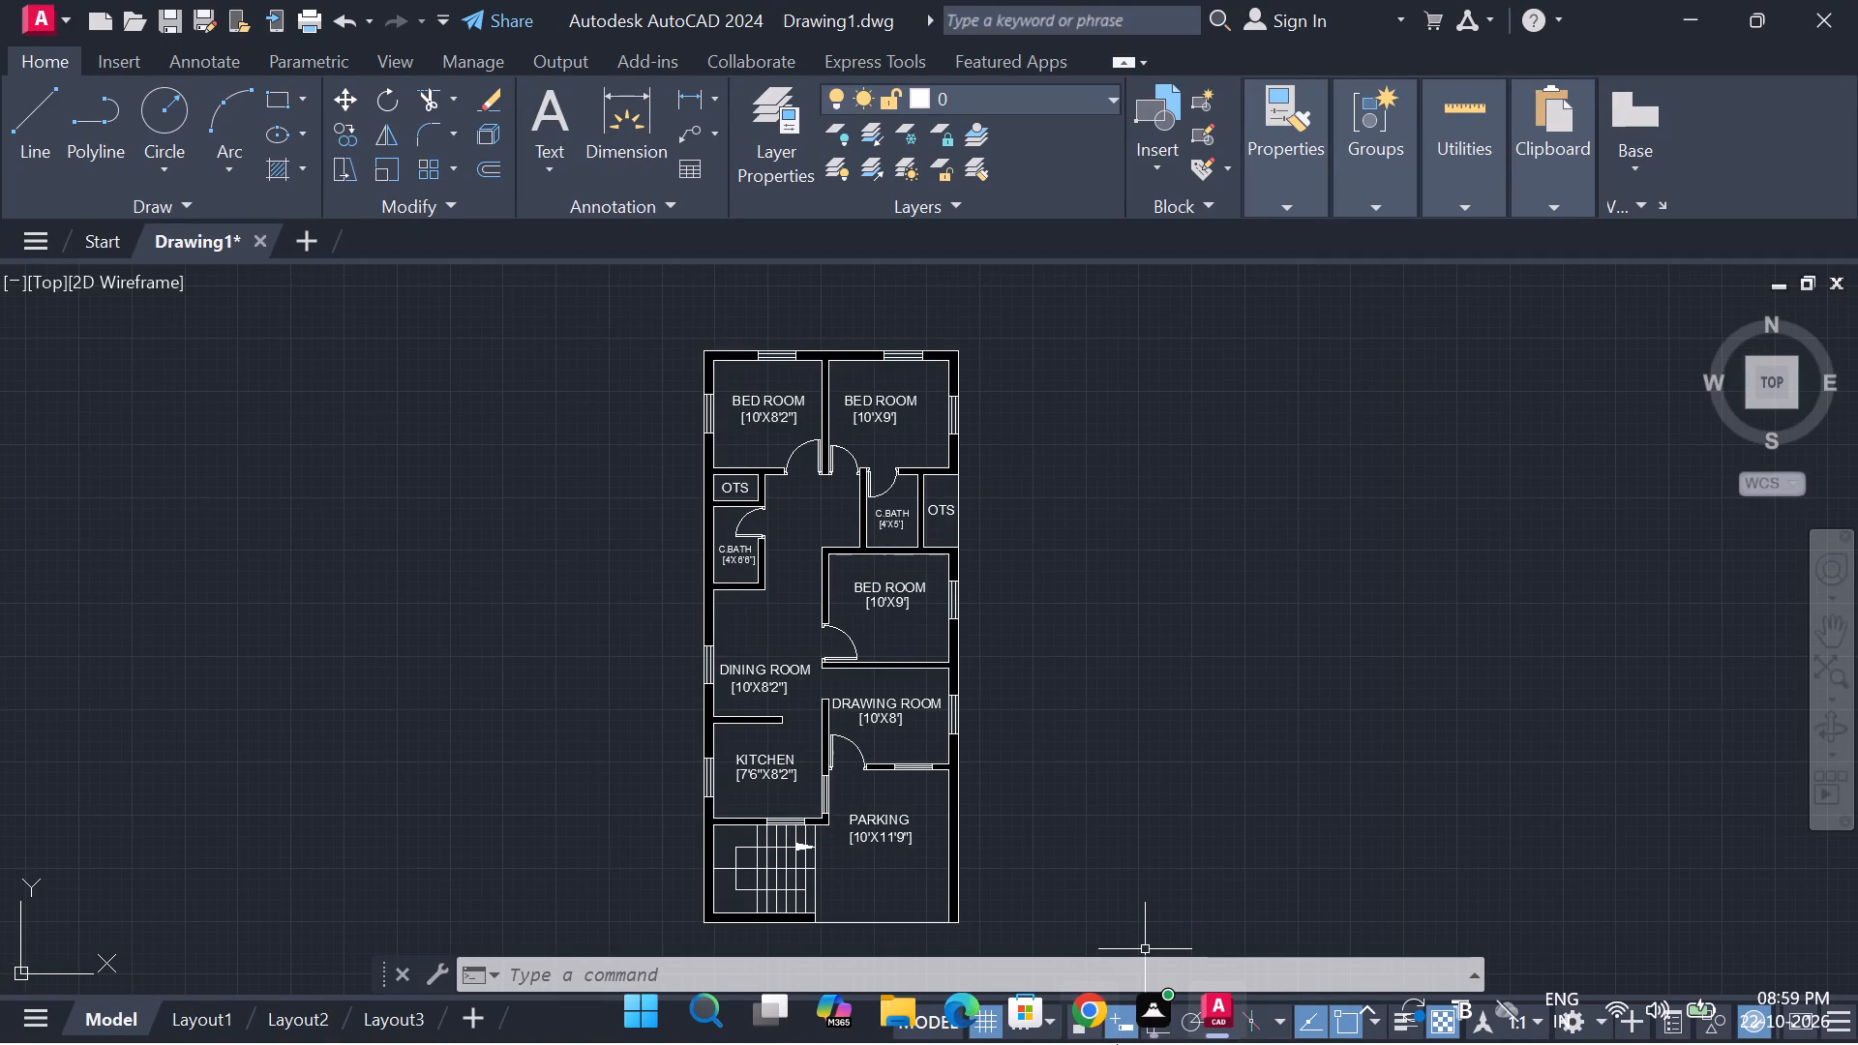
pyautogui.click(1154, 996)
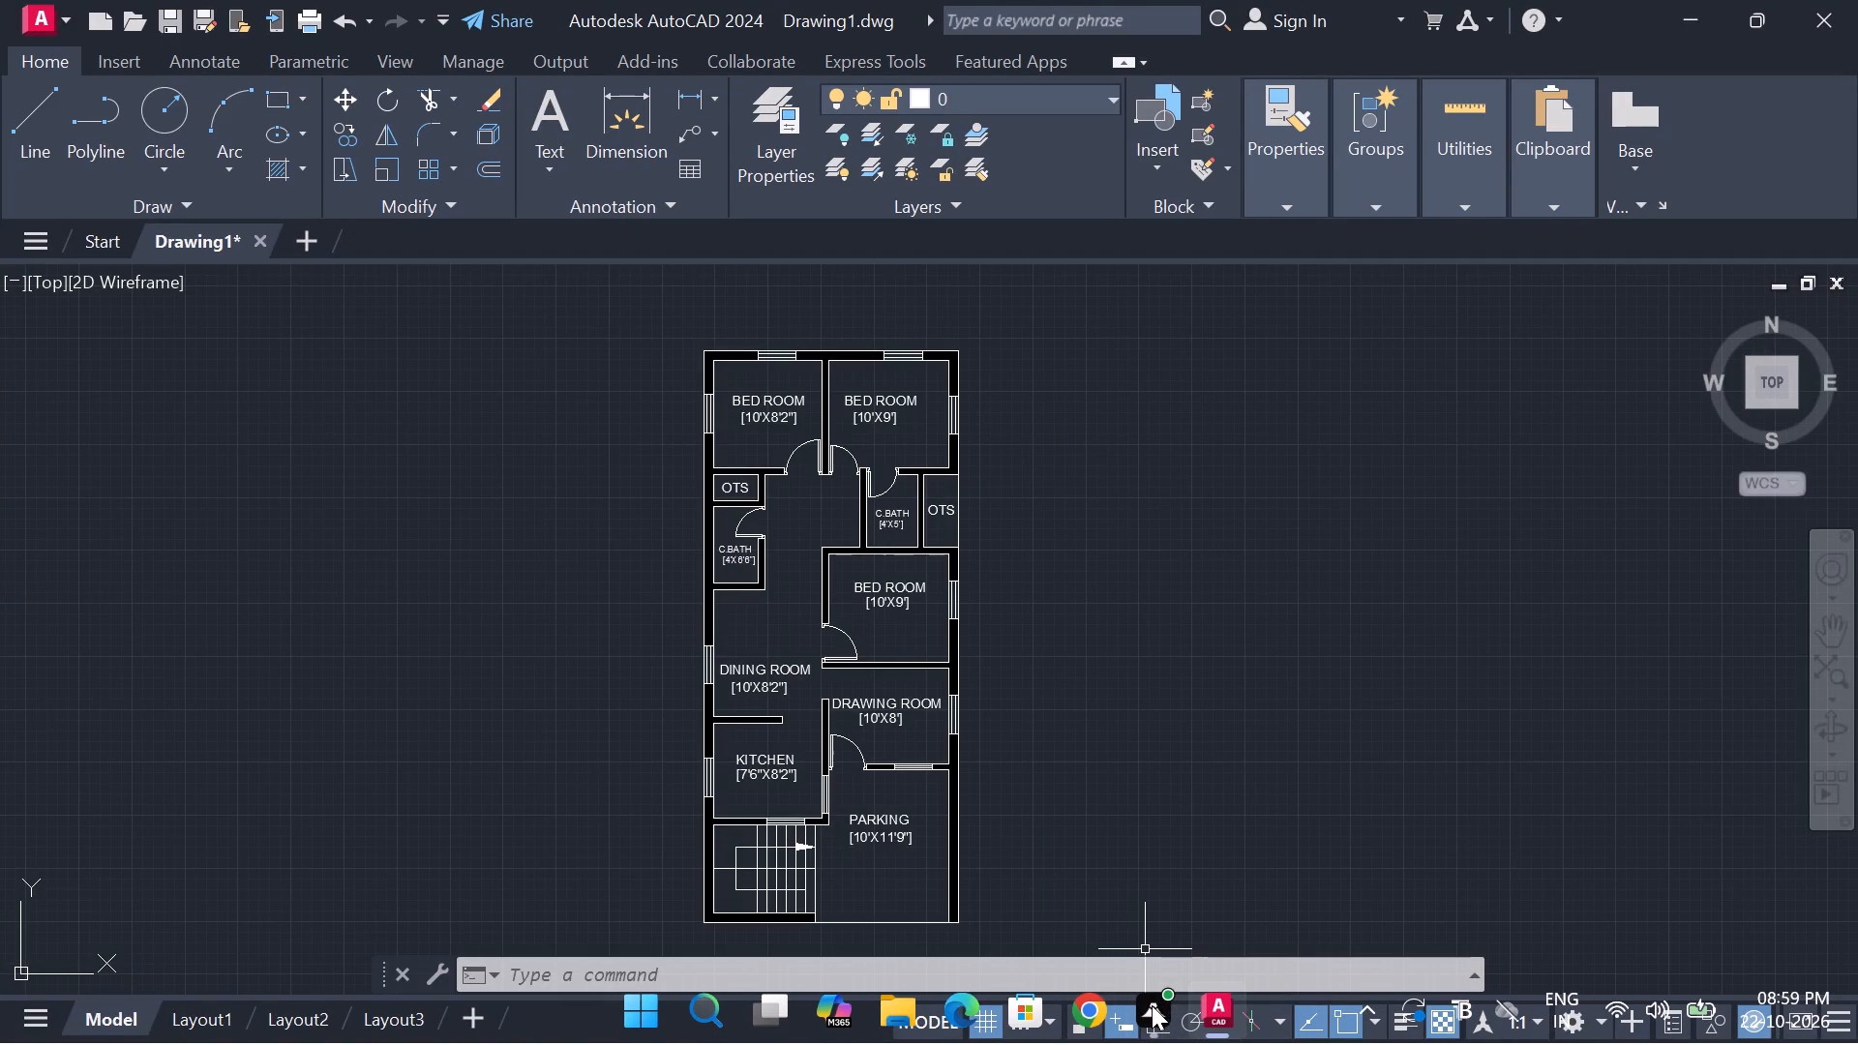
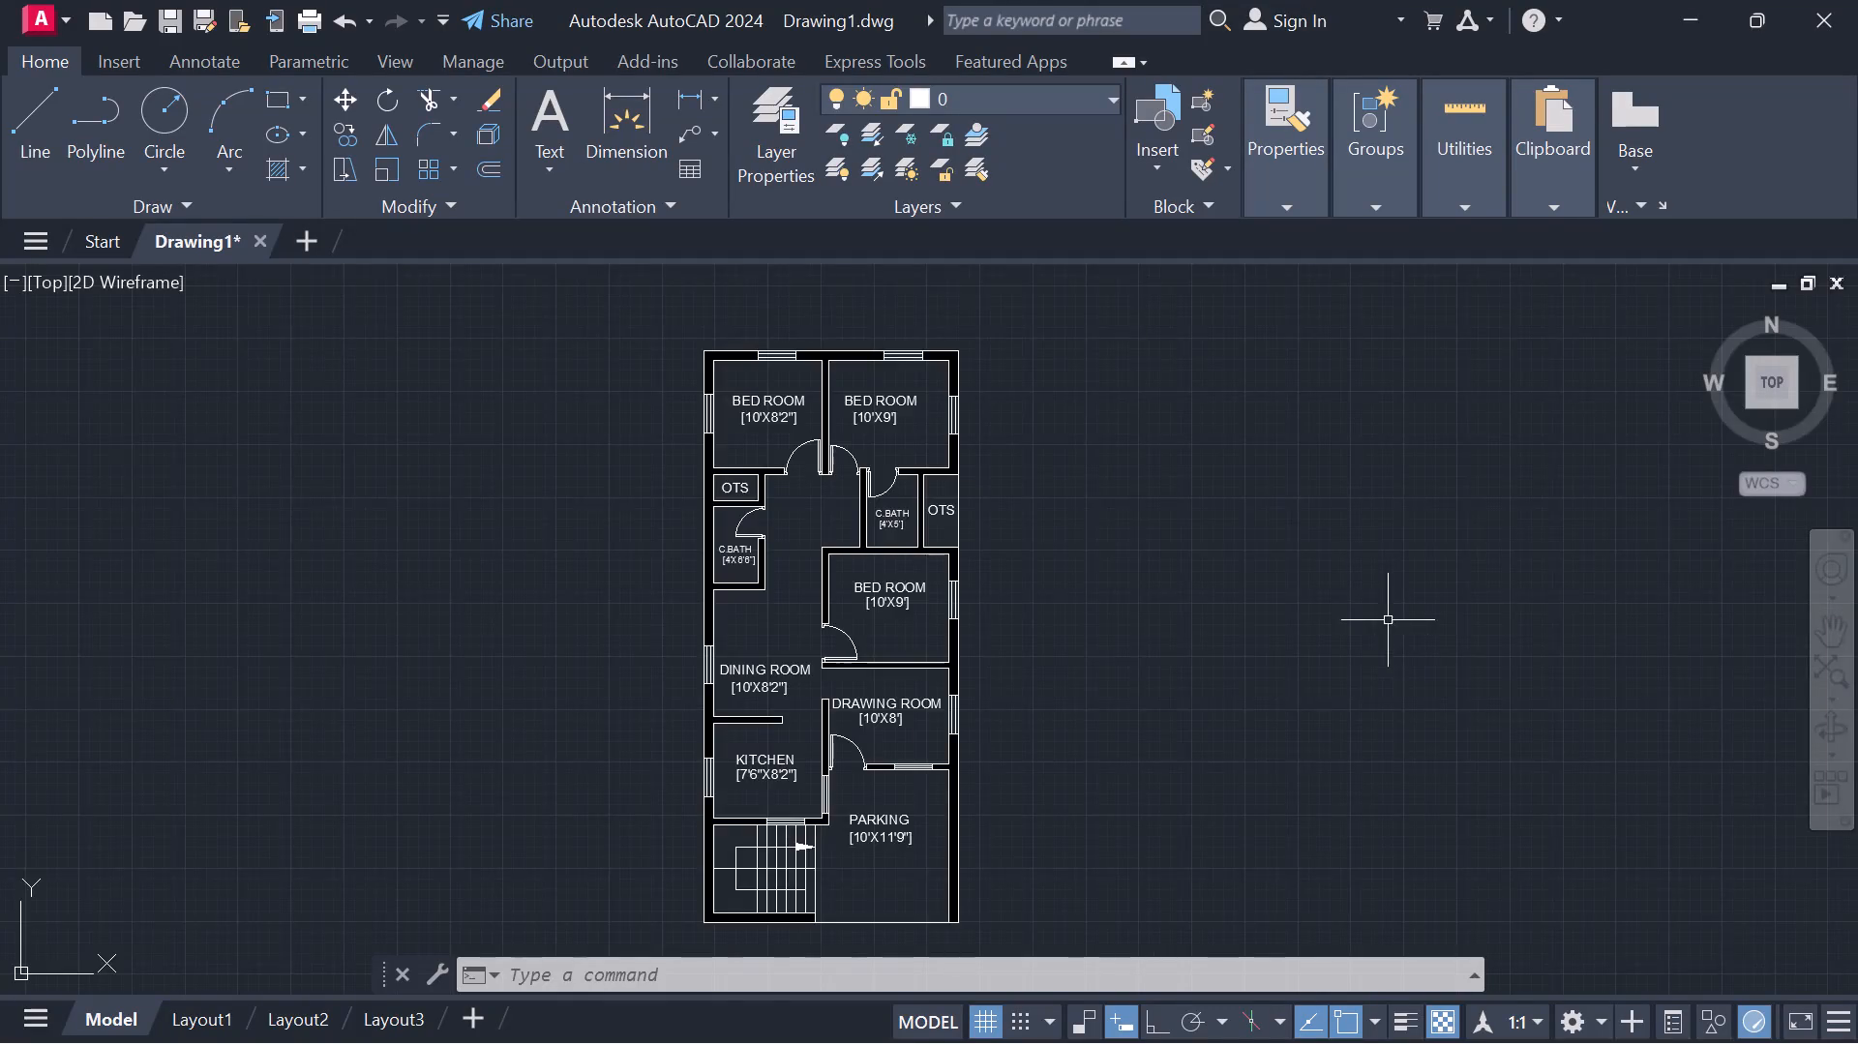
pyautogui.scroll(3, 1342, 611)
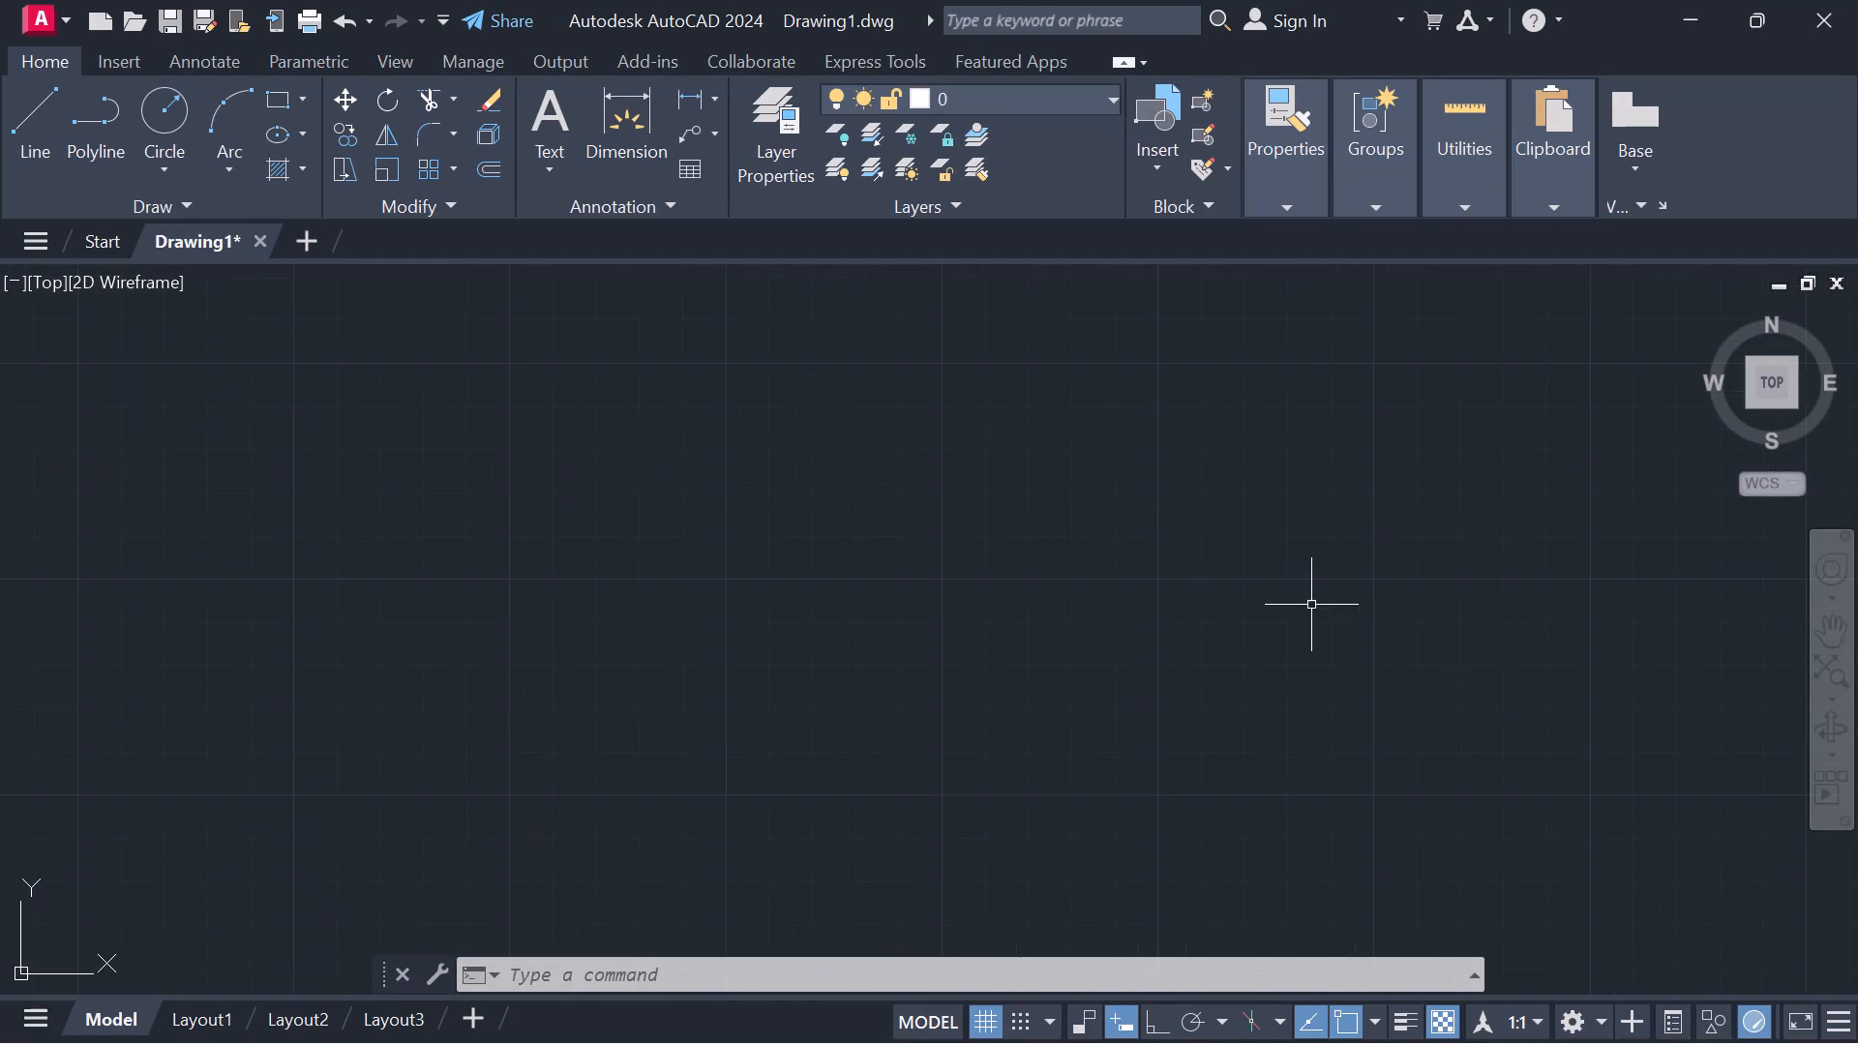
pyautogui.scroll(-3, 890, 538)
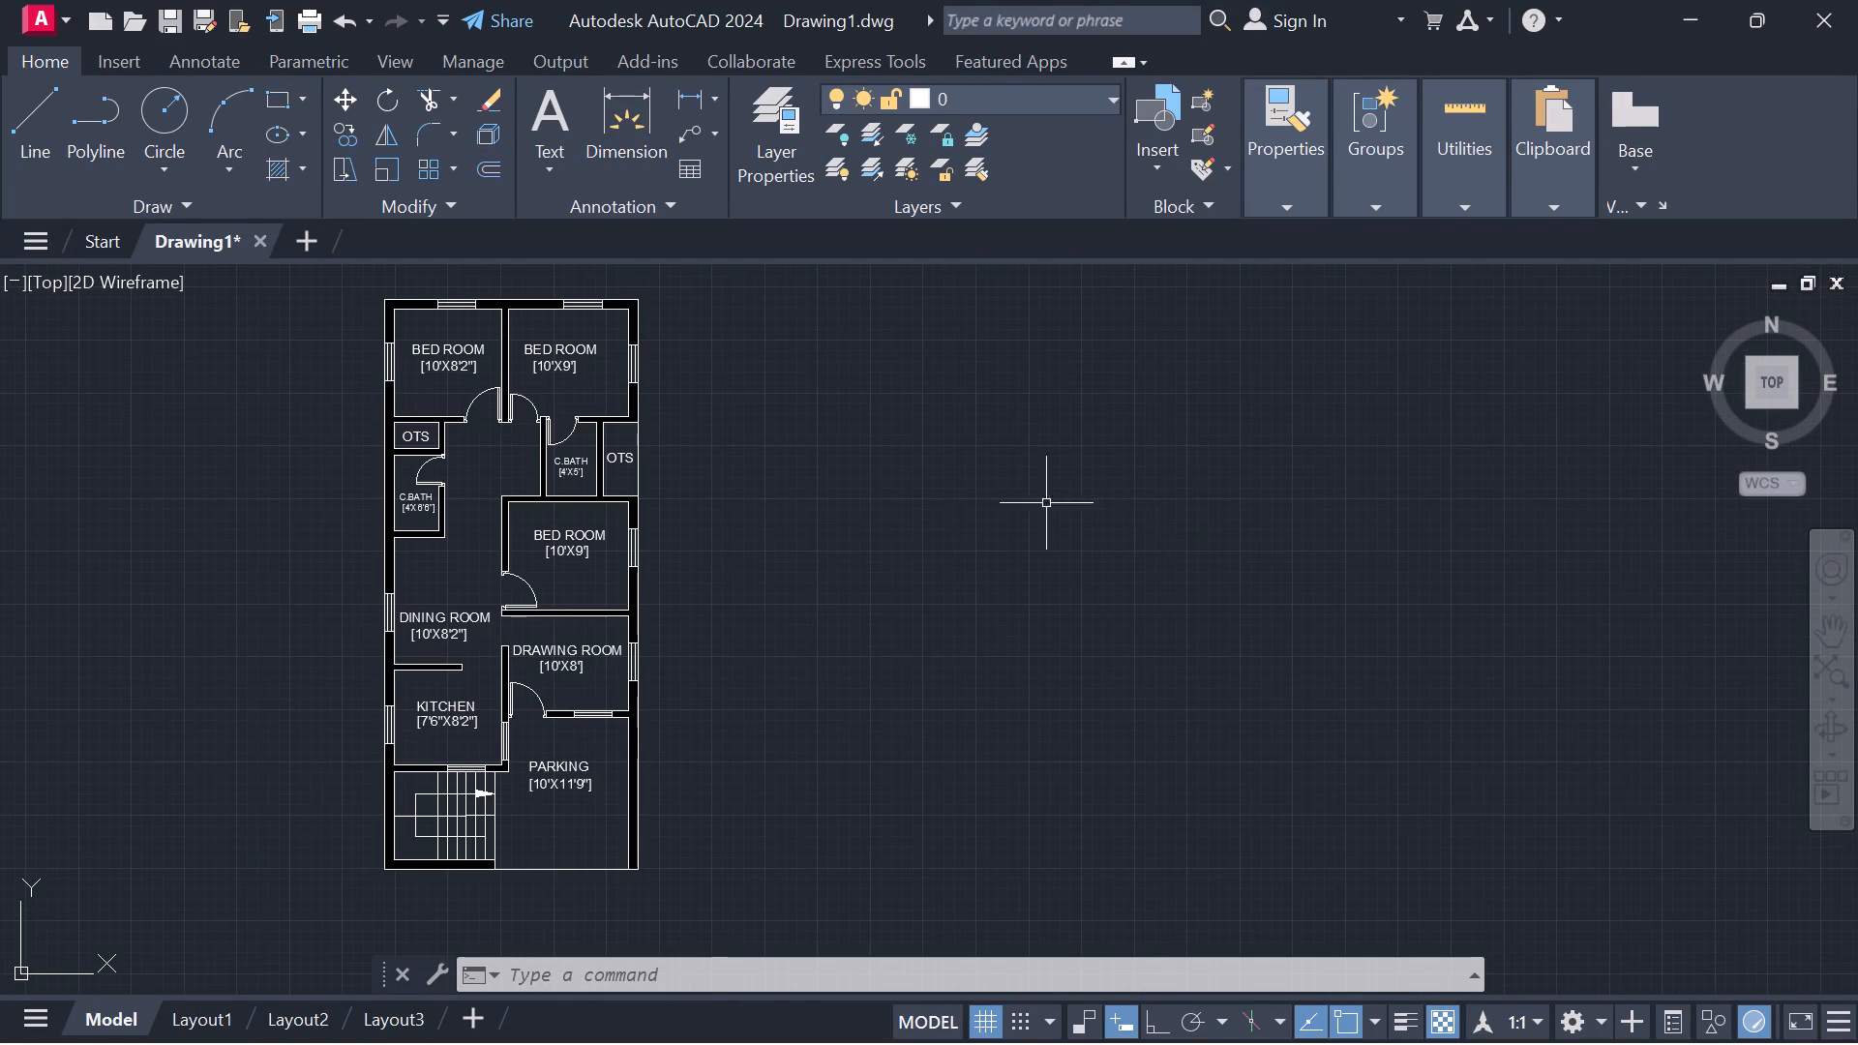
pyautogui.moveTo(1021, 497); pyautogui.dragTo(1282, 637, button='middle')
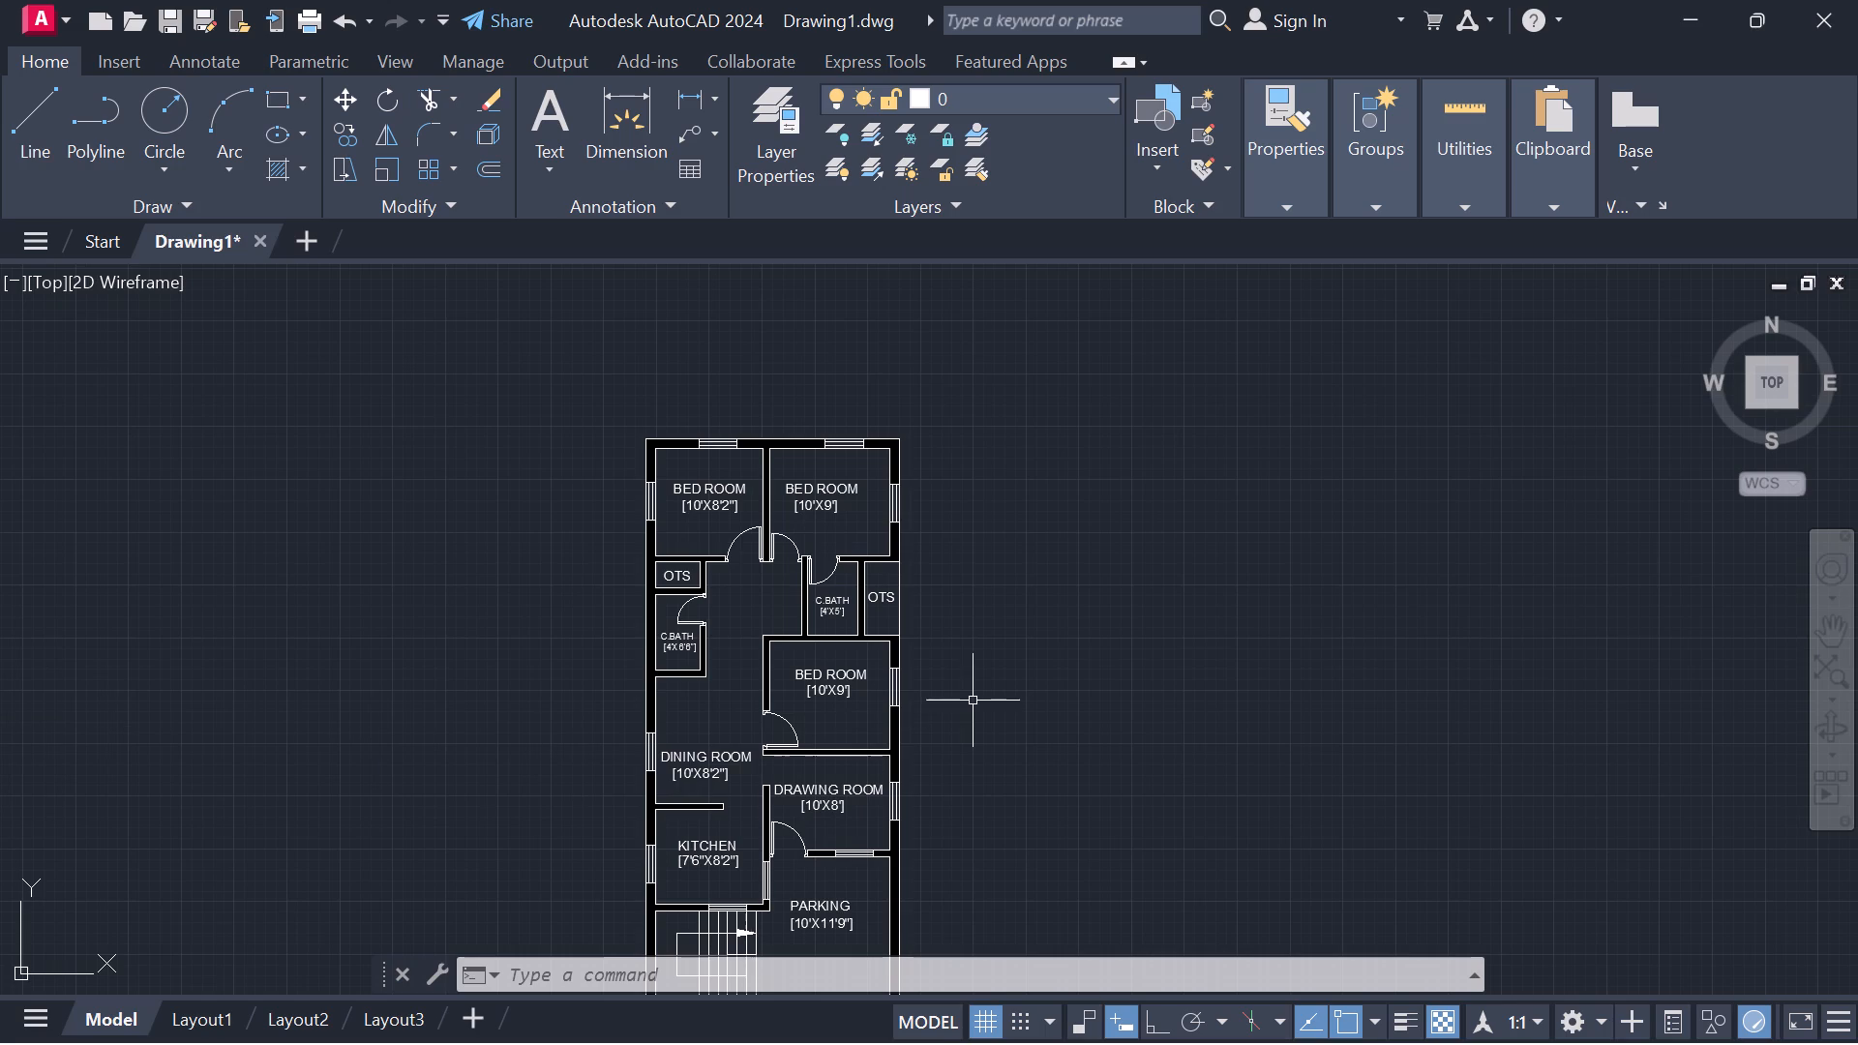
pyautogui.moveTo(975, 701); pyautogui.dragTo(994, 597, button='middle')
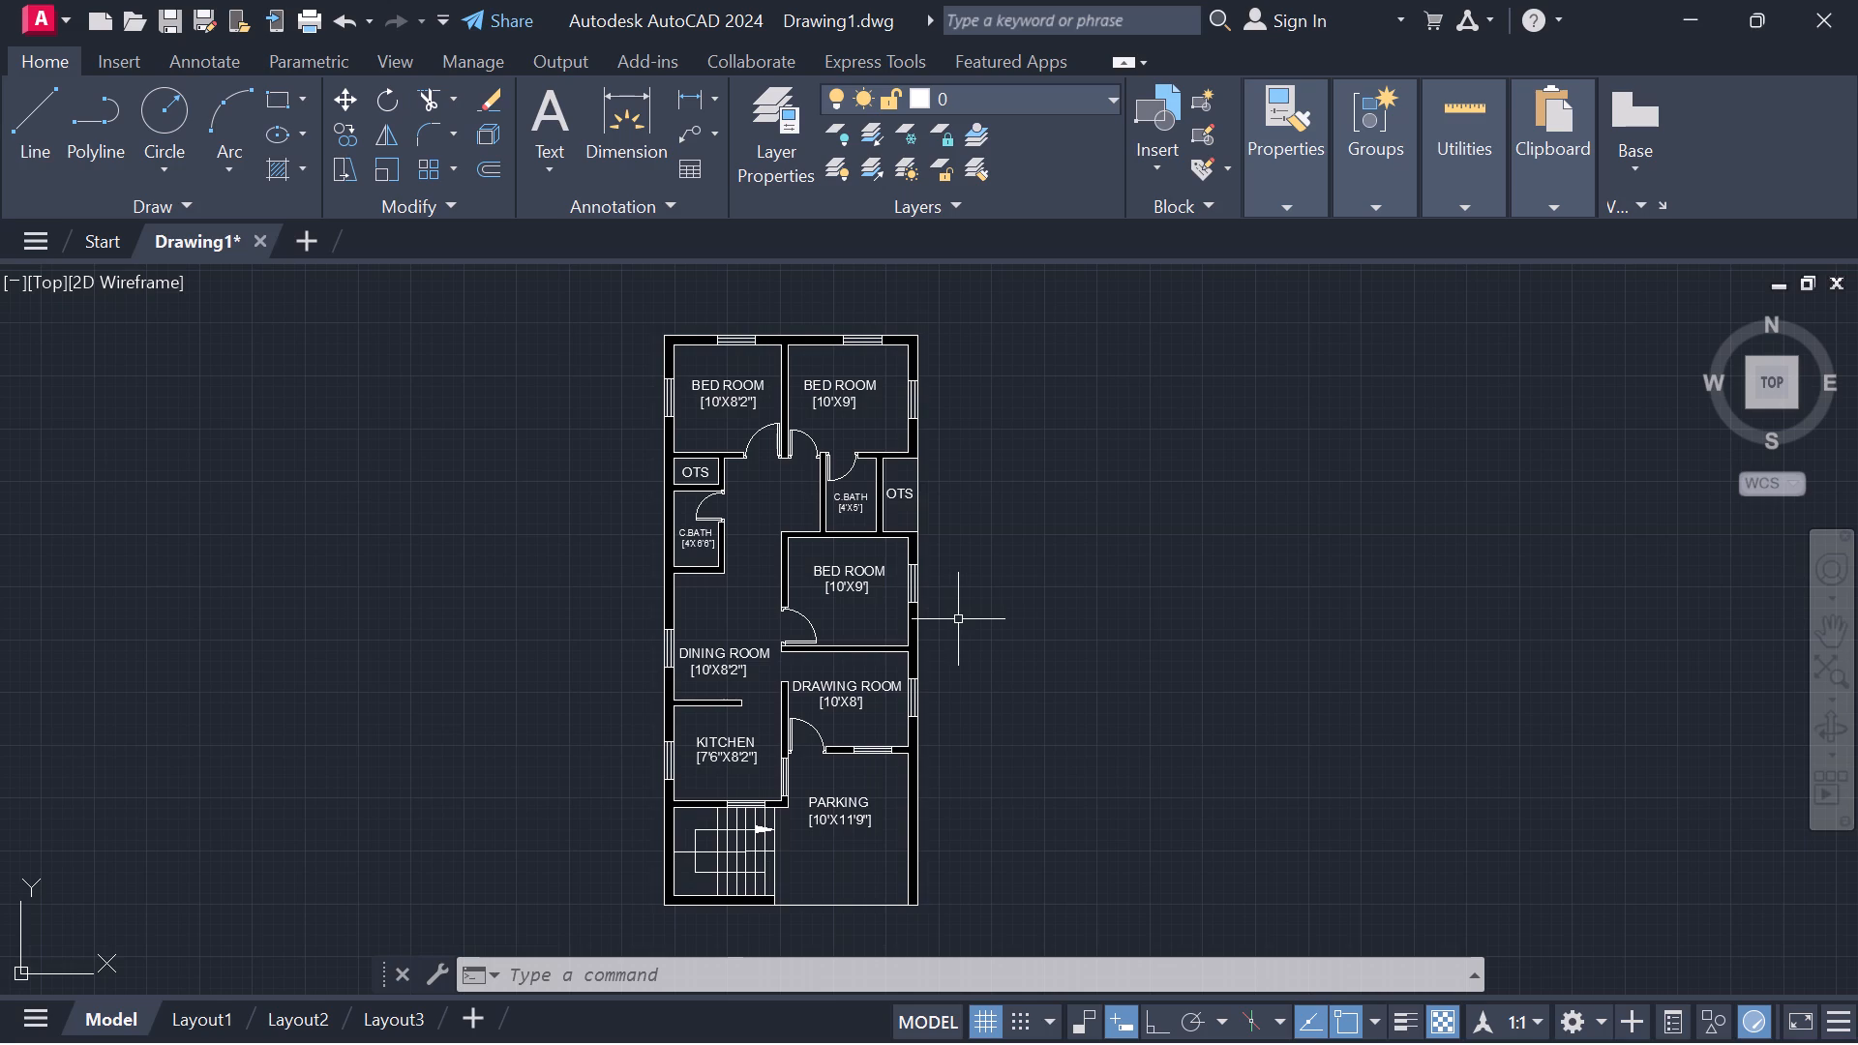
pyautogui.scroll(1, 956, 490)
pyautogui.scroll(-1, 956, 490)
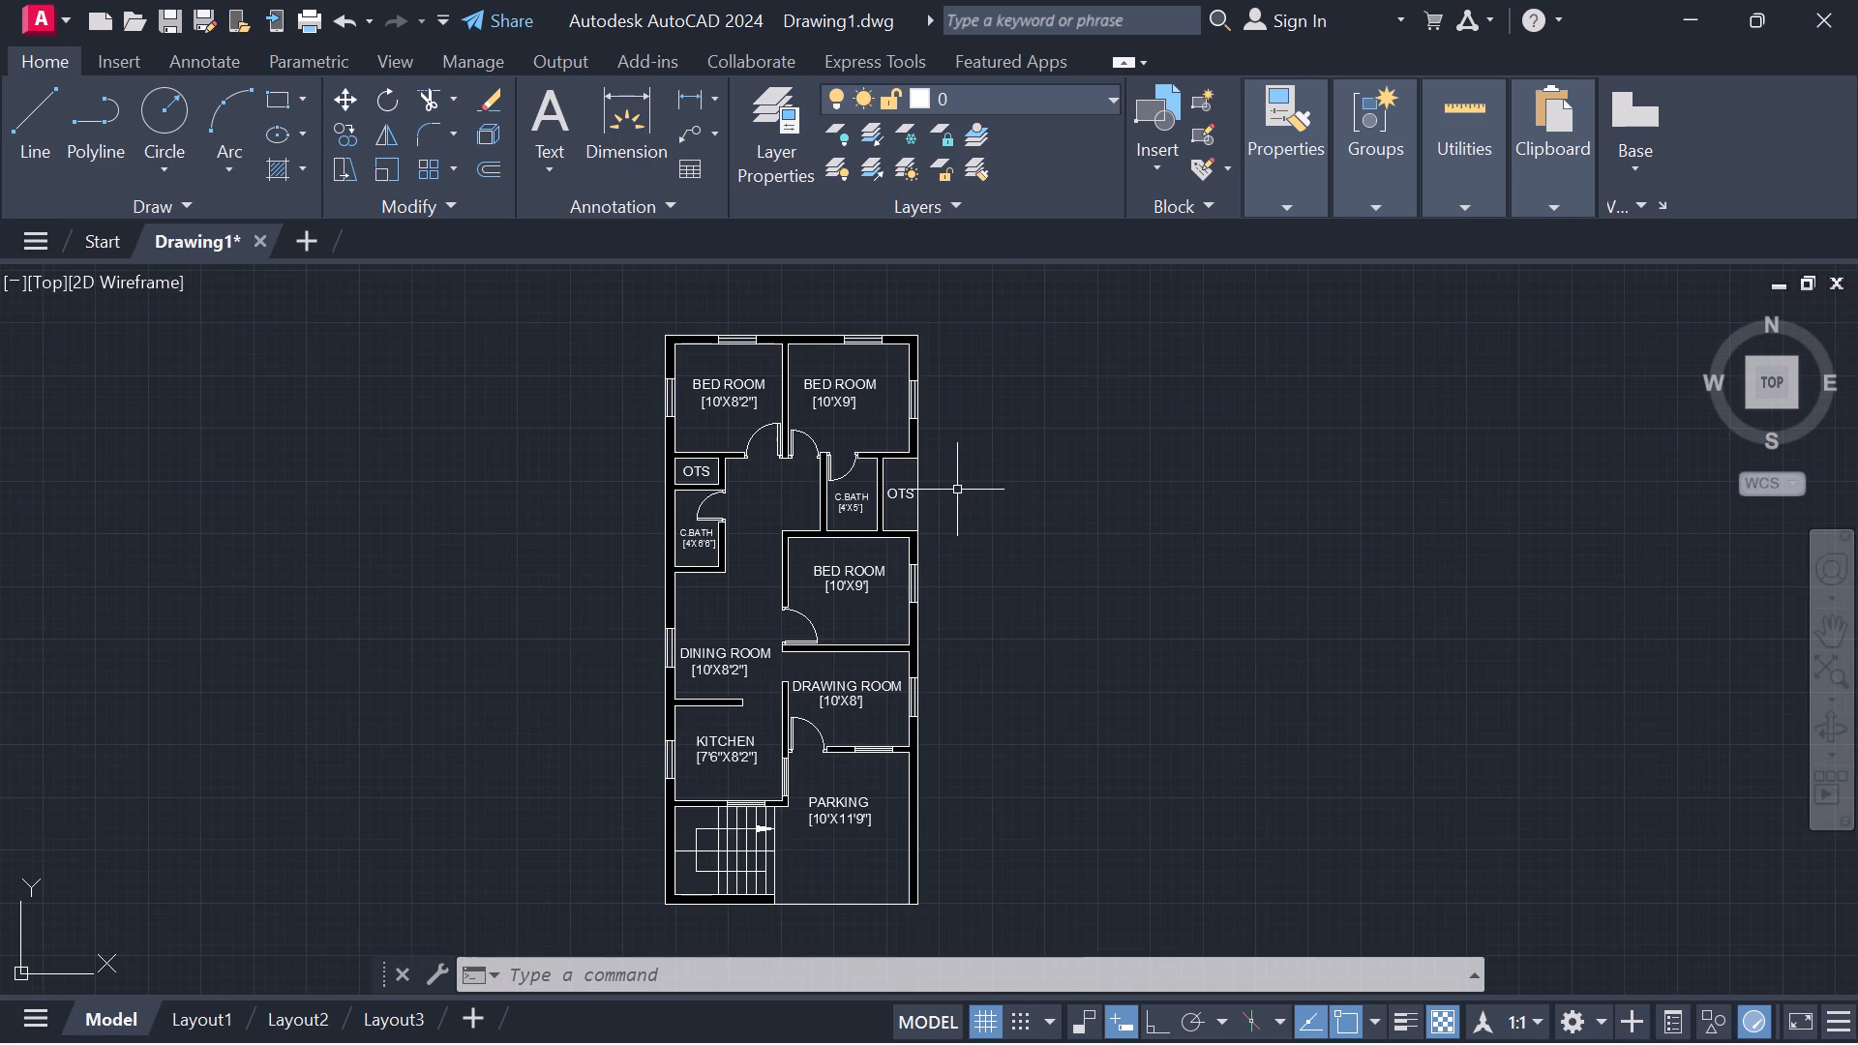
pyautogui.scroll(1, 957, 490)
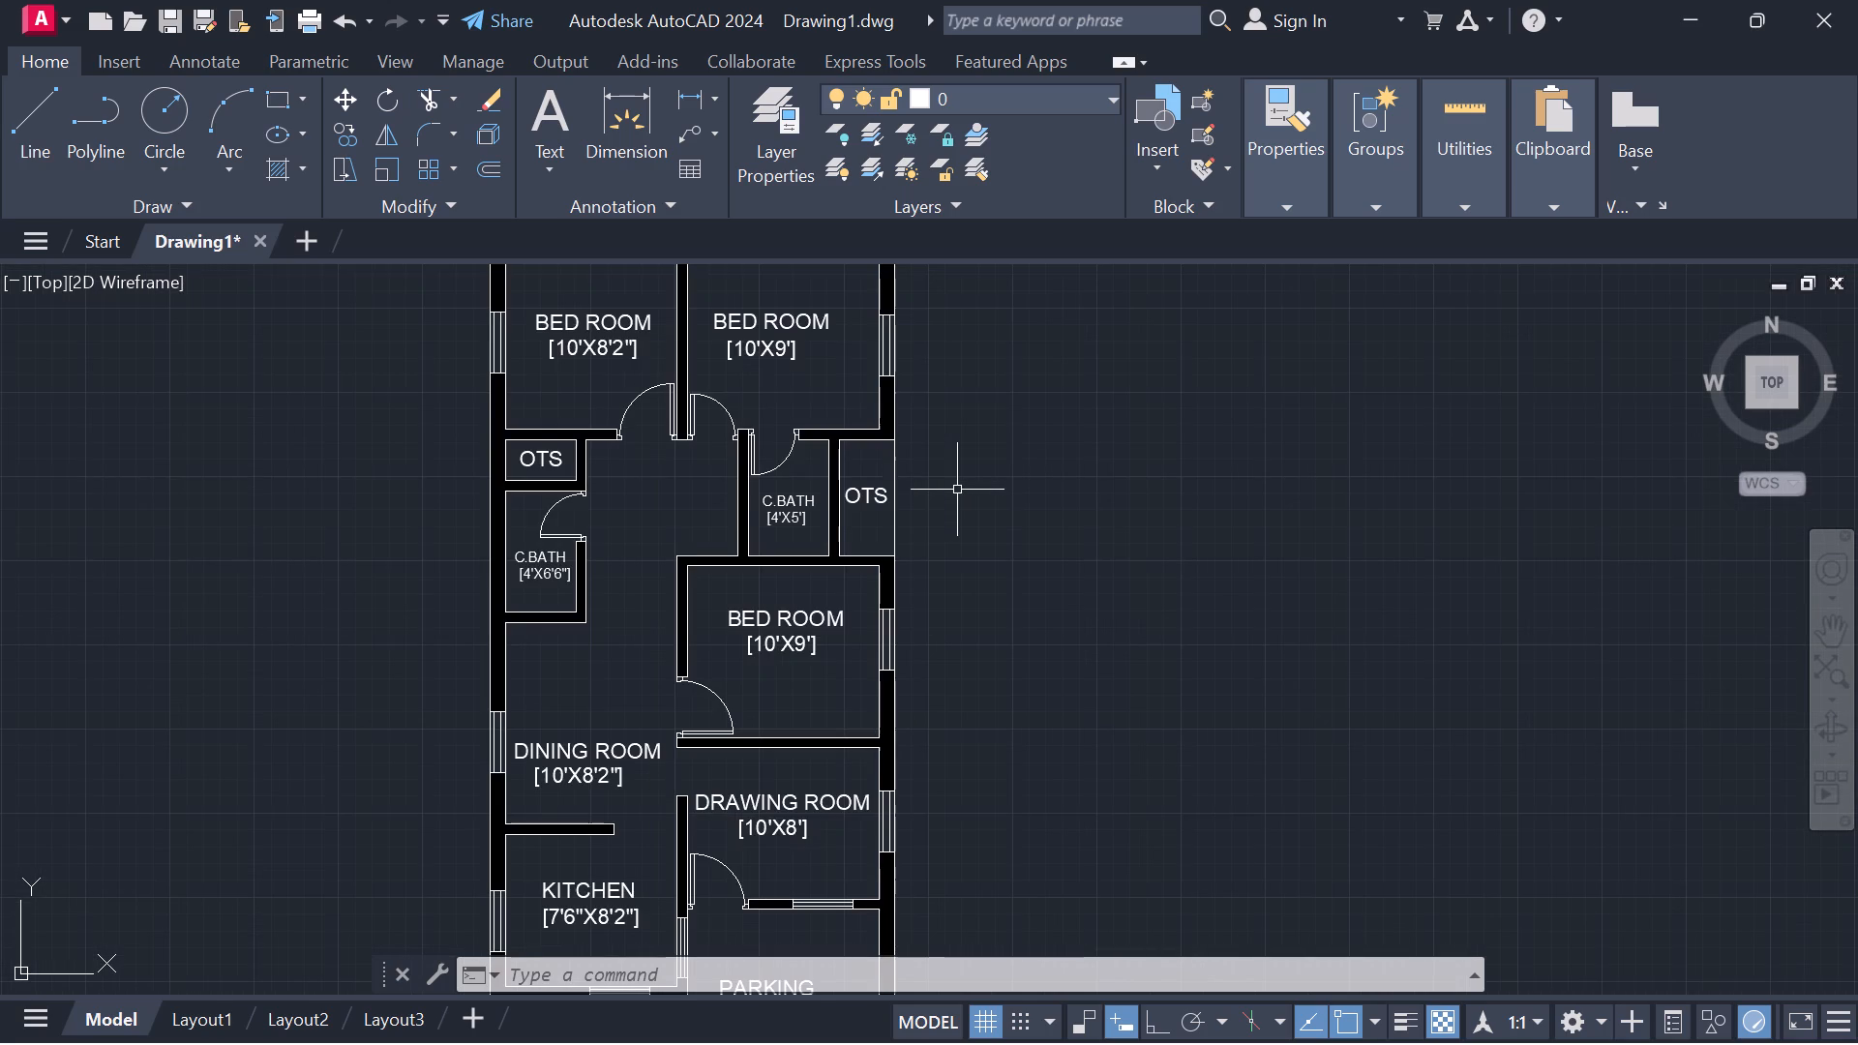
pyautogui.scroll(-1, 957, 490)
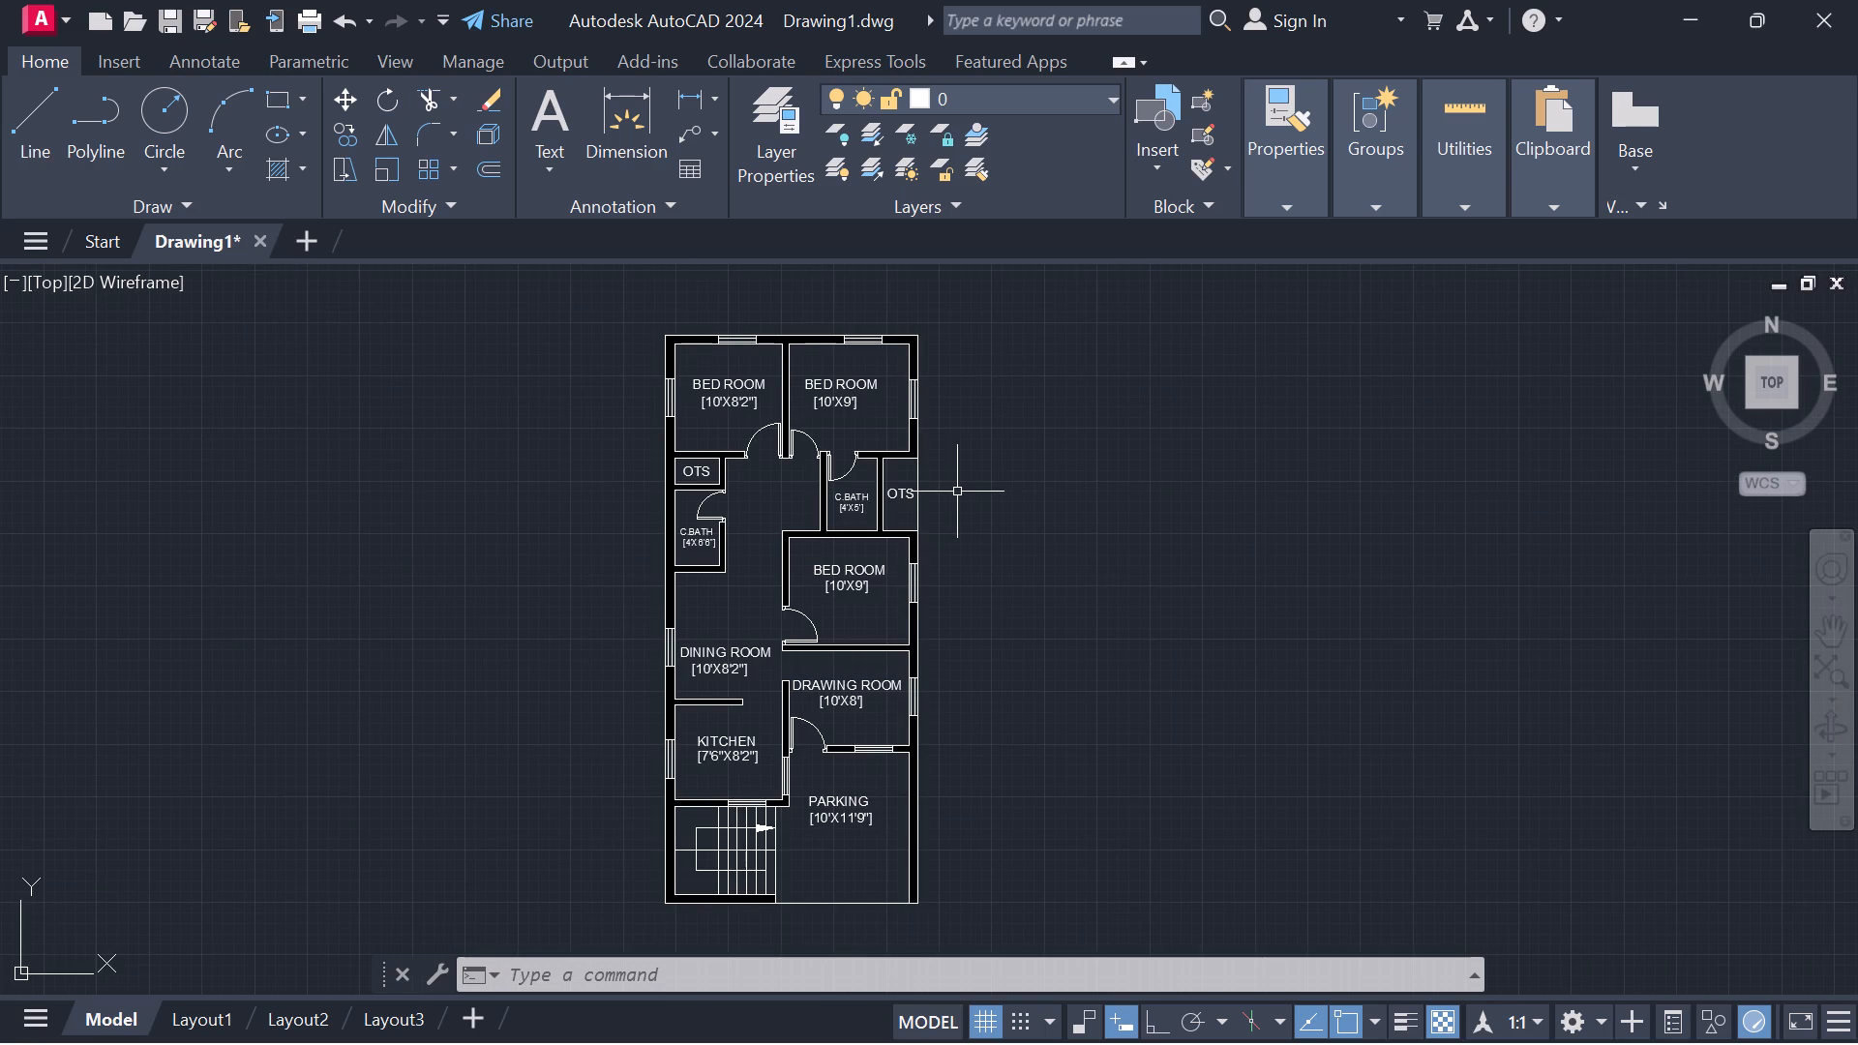
# Save the floor plan drawing in the Documents folder under the file name ROHITH 5.
pyautogui.hotkey('ctrl', 's')
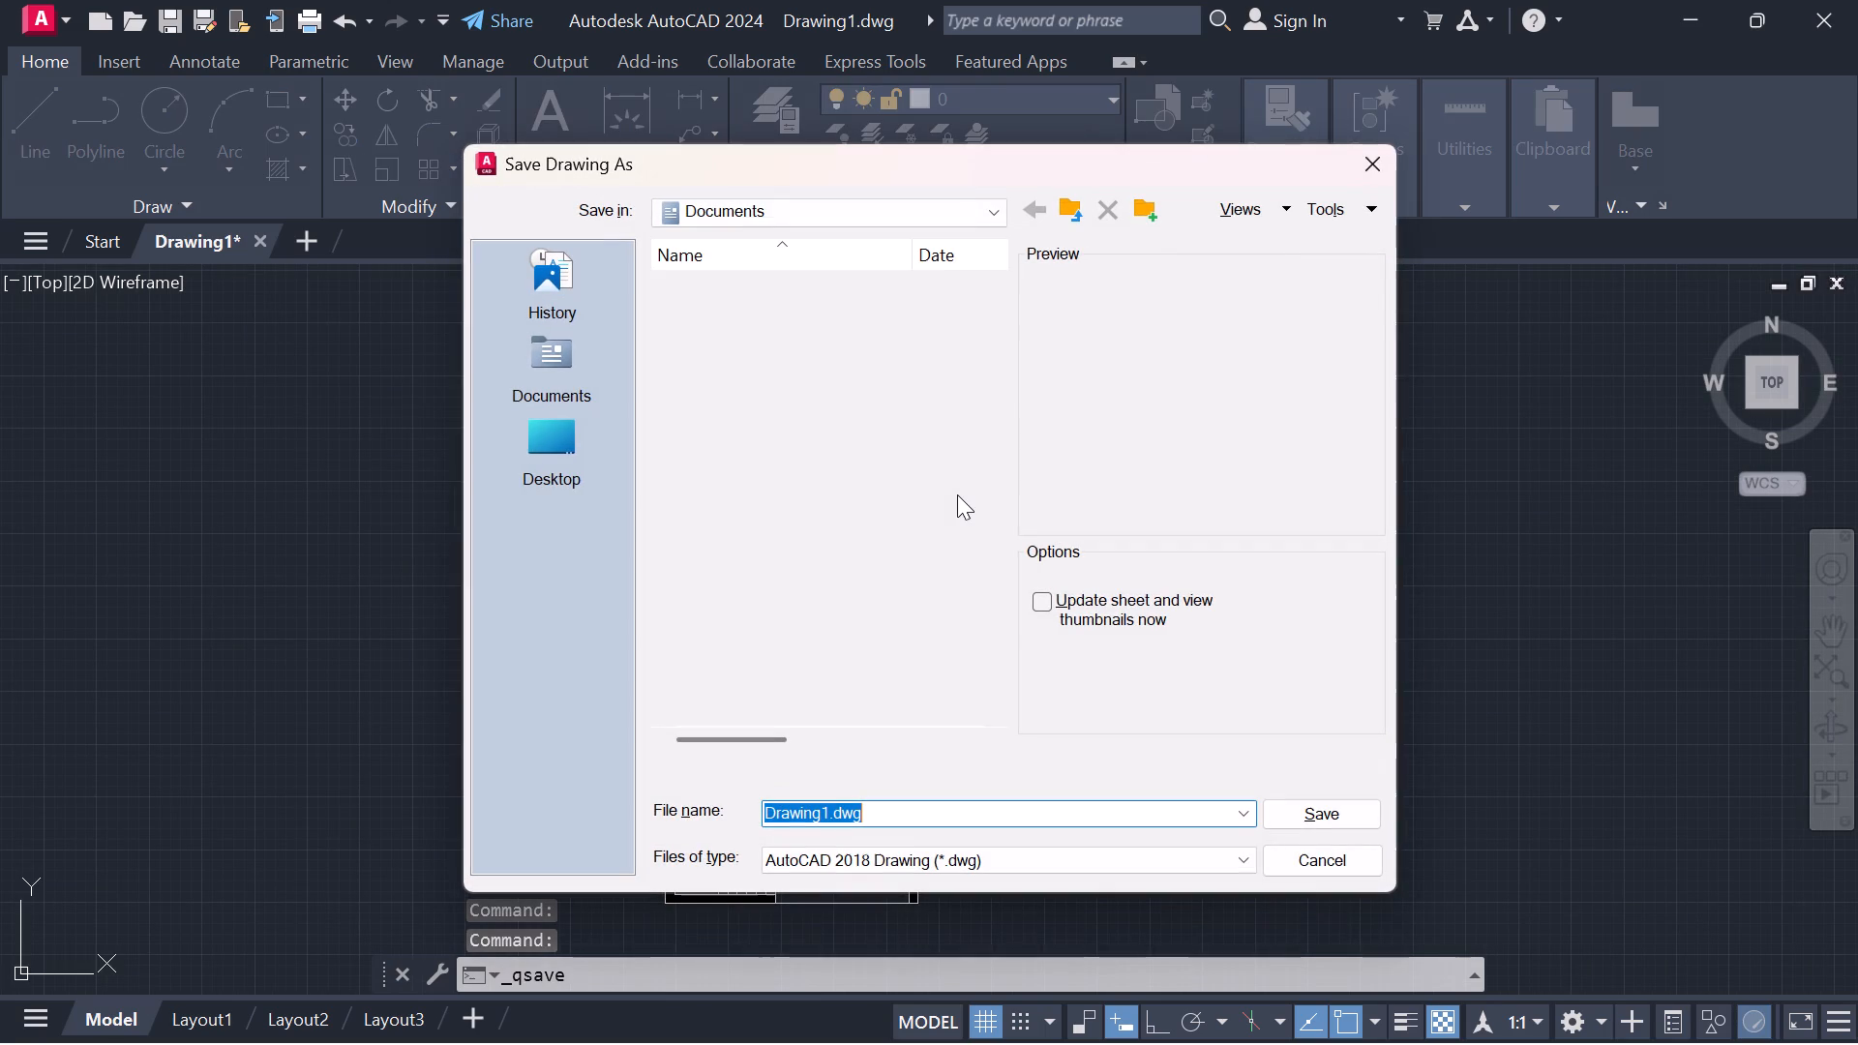
pyautogui.click(1043, 803)
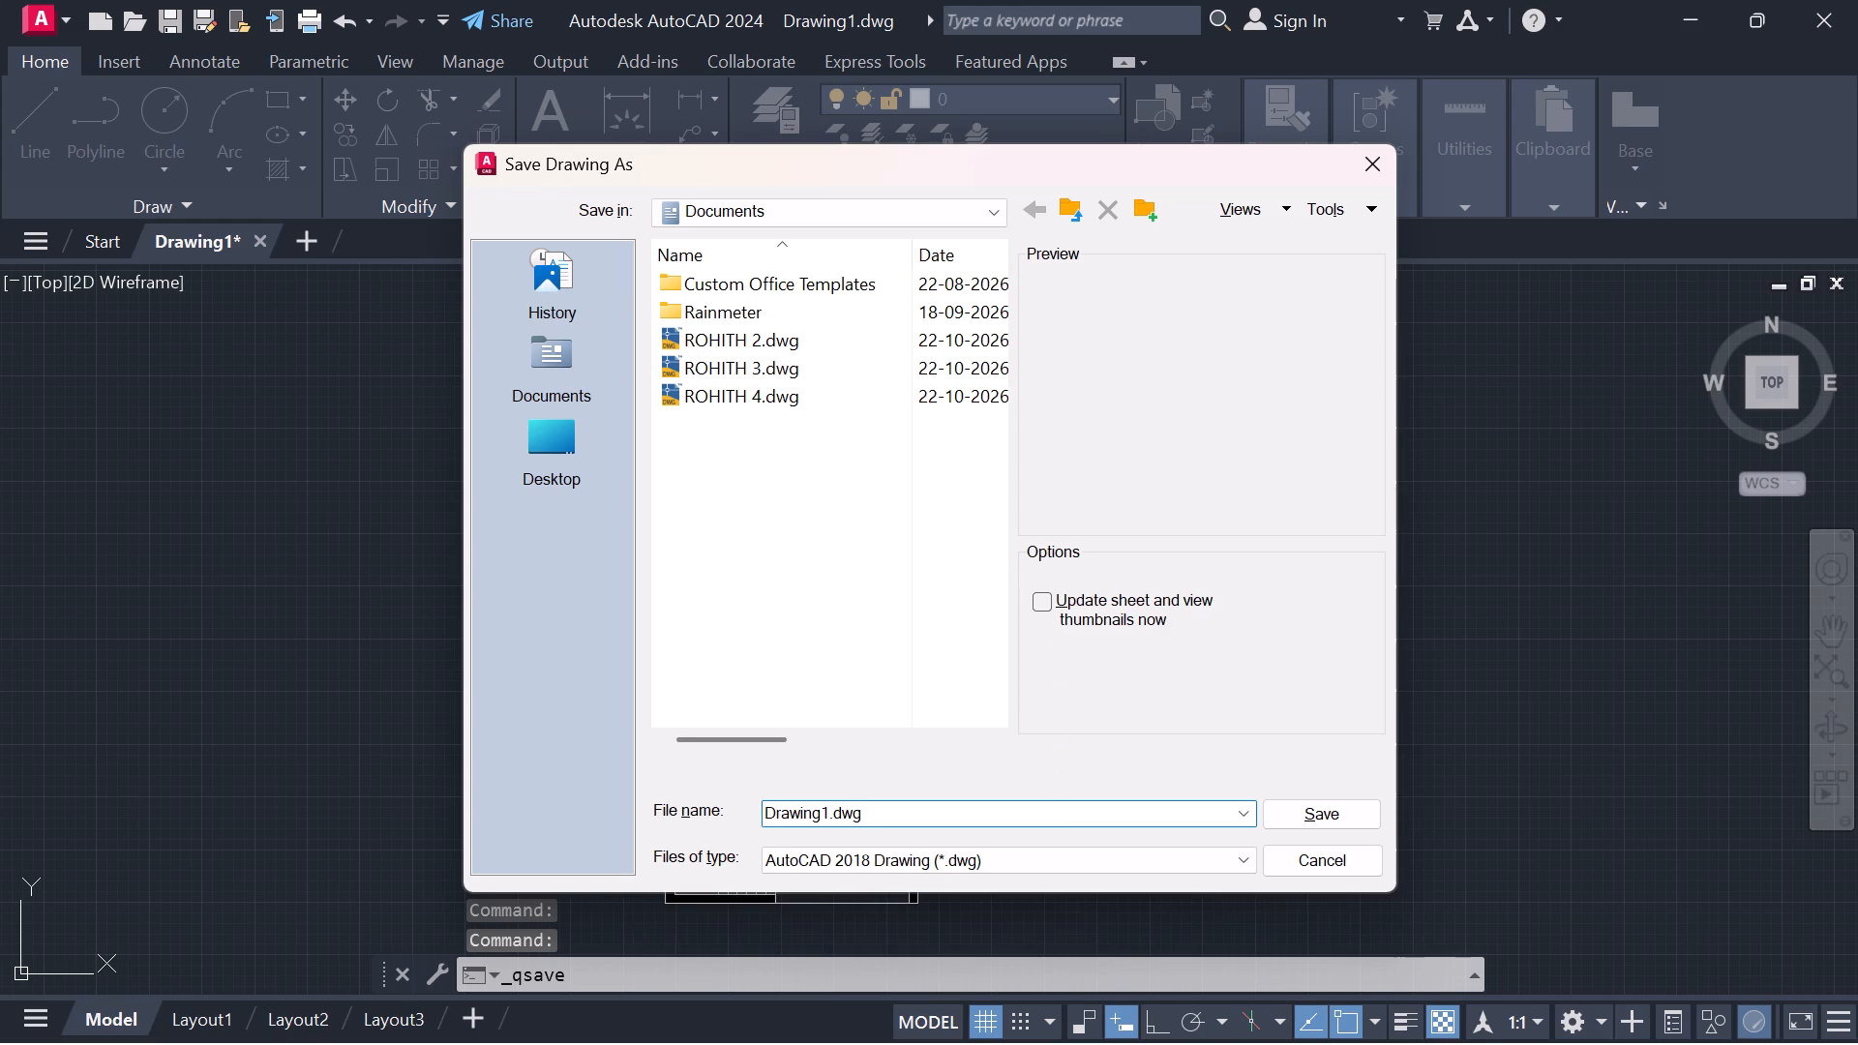
pyautogui.press('BackSpace')
pyautogui.press('BackSpace')
pyautogui.press('BackSpace')
pyautogui.press('BackSpace')
pyautogui.press('BackSpace')
pyautogui.press('BackSpace')
pyautogui.press('BackSpace')
pyautogui.press('BackSpace')
pyautogui.press('BackSpace')
pyautogui.press('BackSpace')
pyautogui.press('BackSpace')
pyautogui.press('BackSpace')
pyautogui.press('BackSpace')
pyautogui.press('BackSpace')
pyautogui.press('BackSpace')
pyautogui.press('BackSpace')
pyautogui.press('BackSpace')
pyautogui.press('BackSpace')
pyautogui.press('BackSpace')
pyautogui.press('BackSpace')
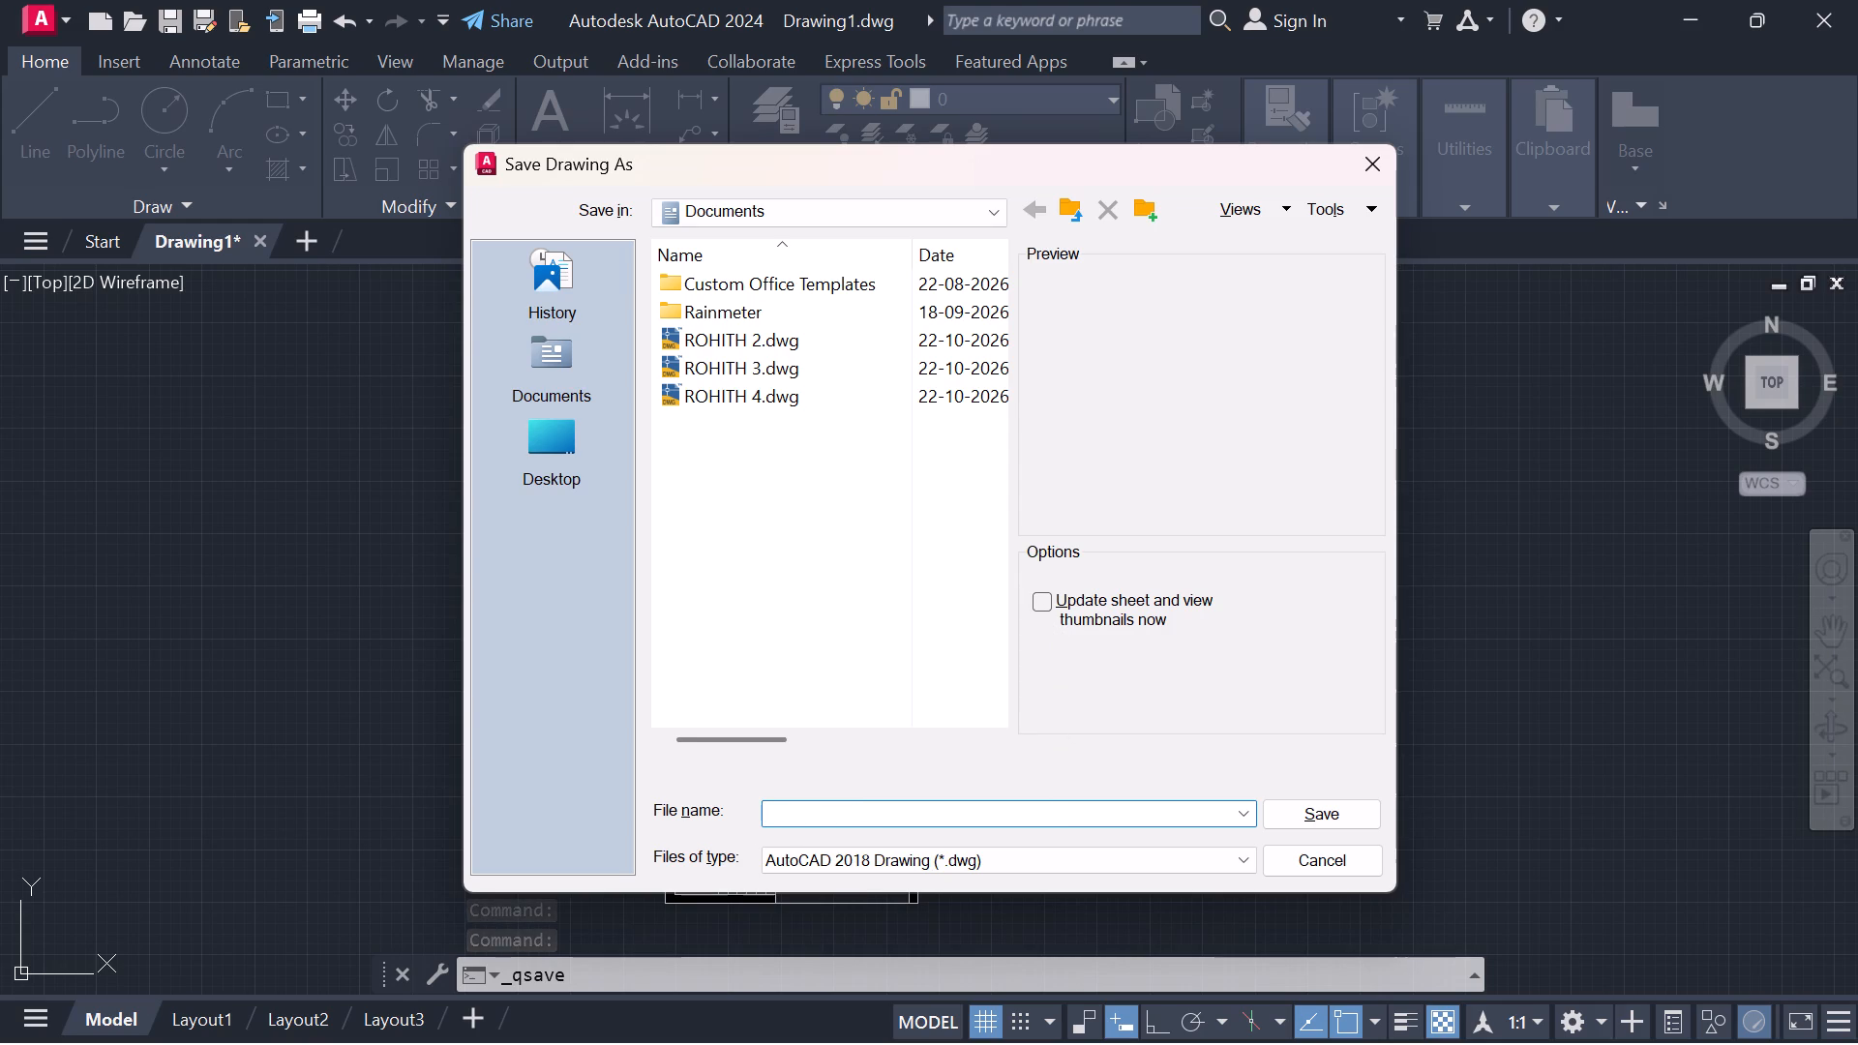
pyautogui.write('ROHITH')
pyautogui.press('space')
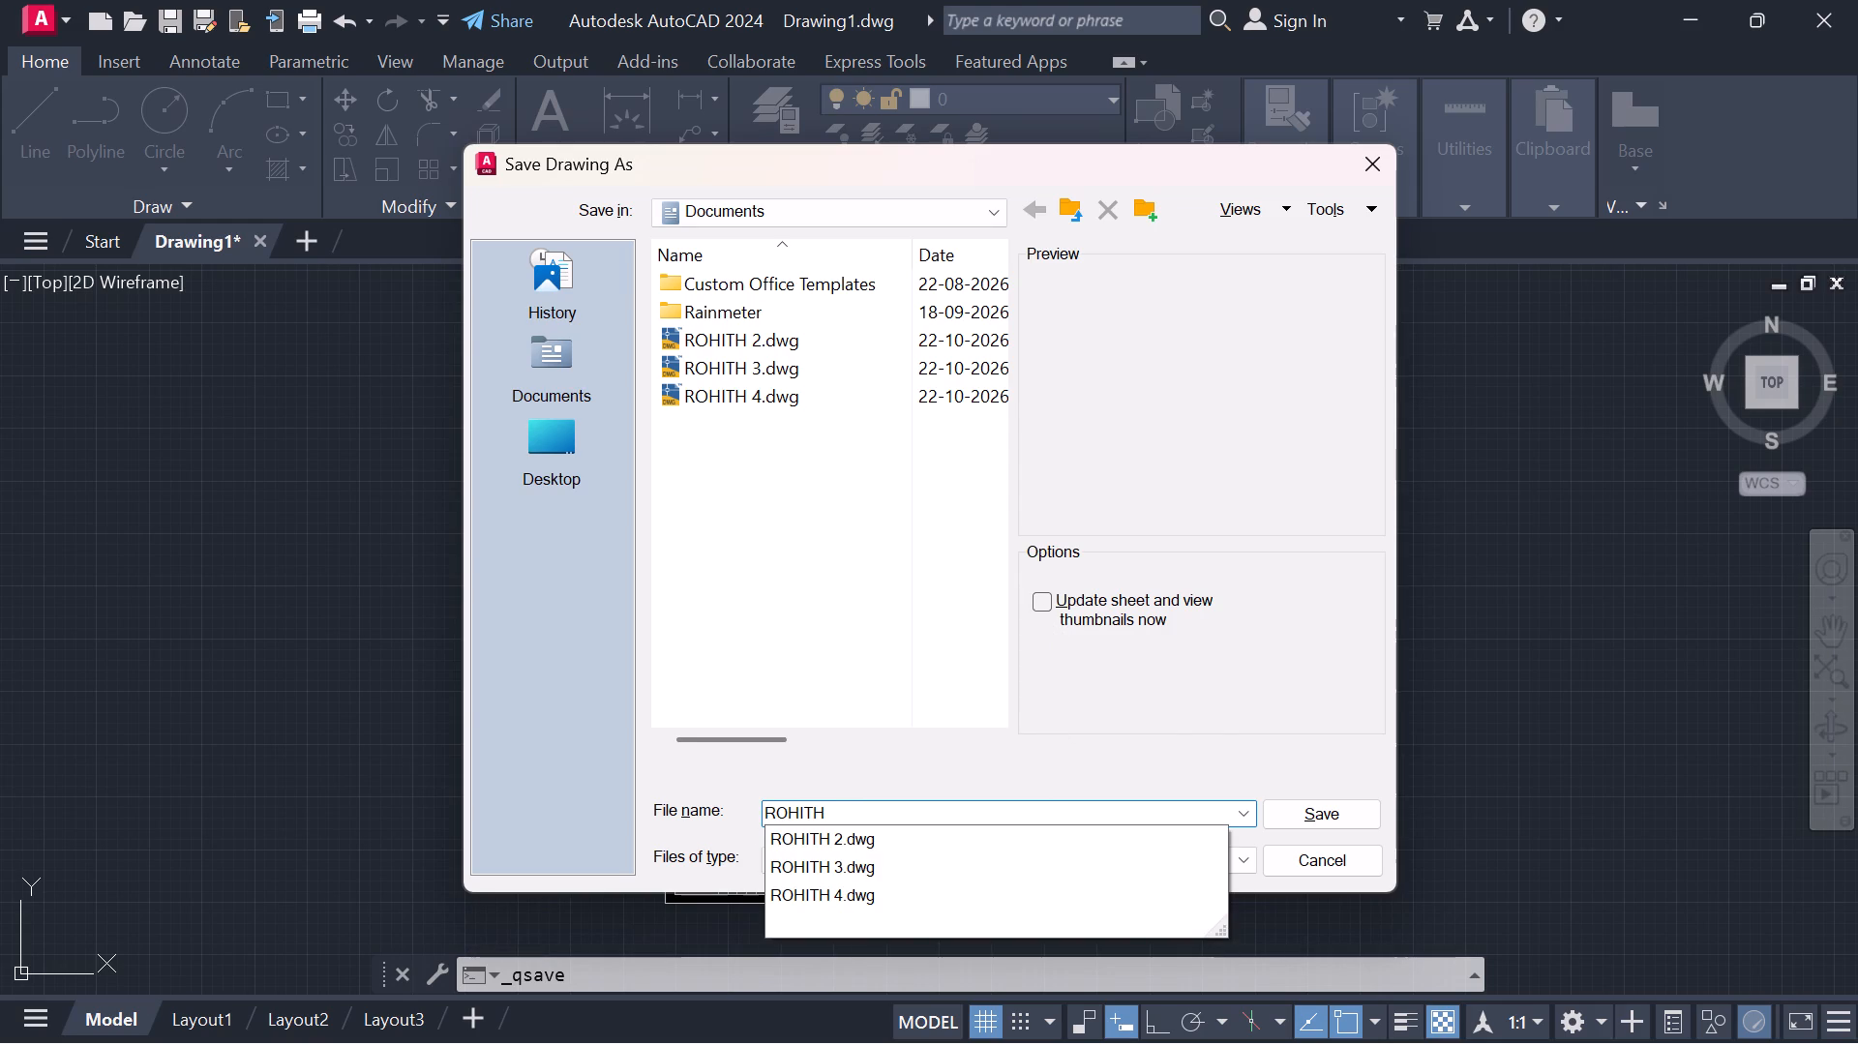
pyautogui.press('5')
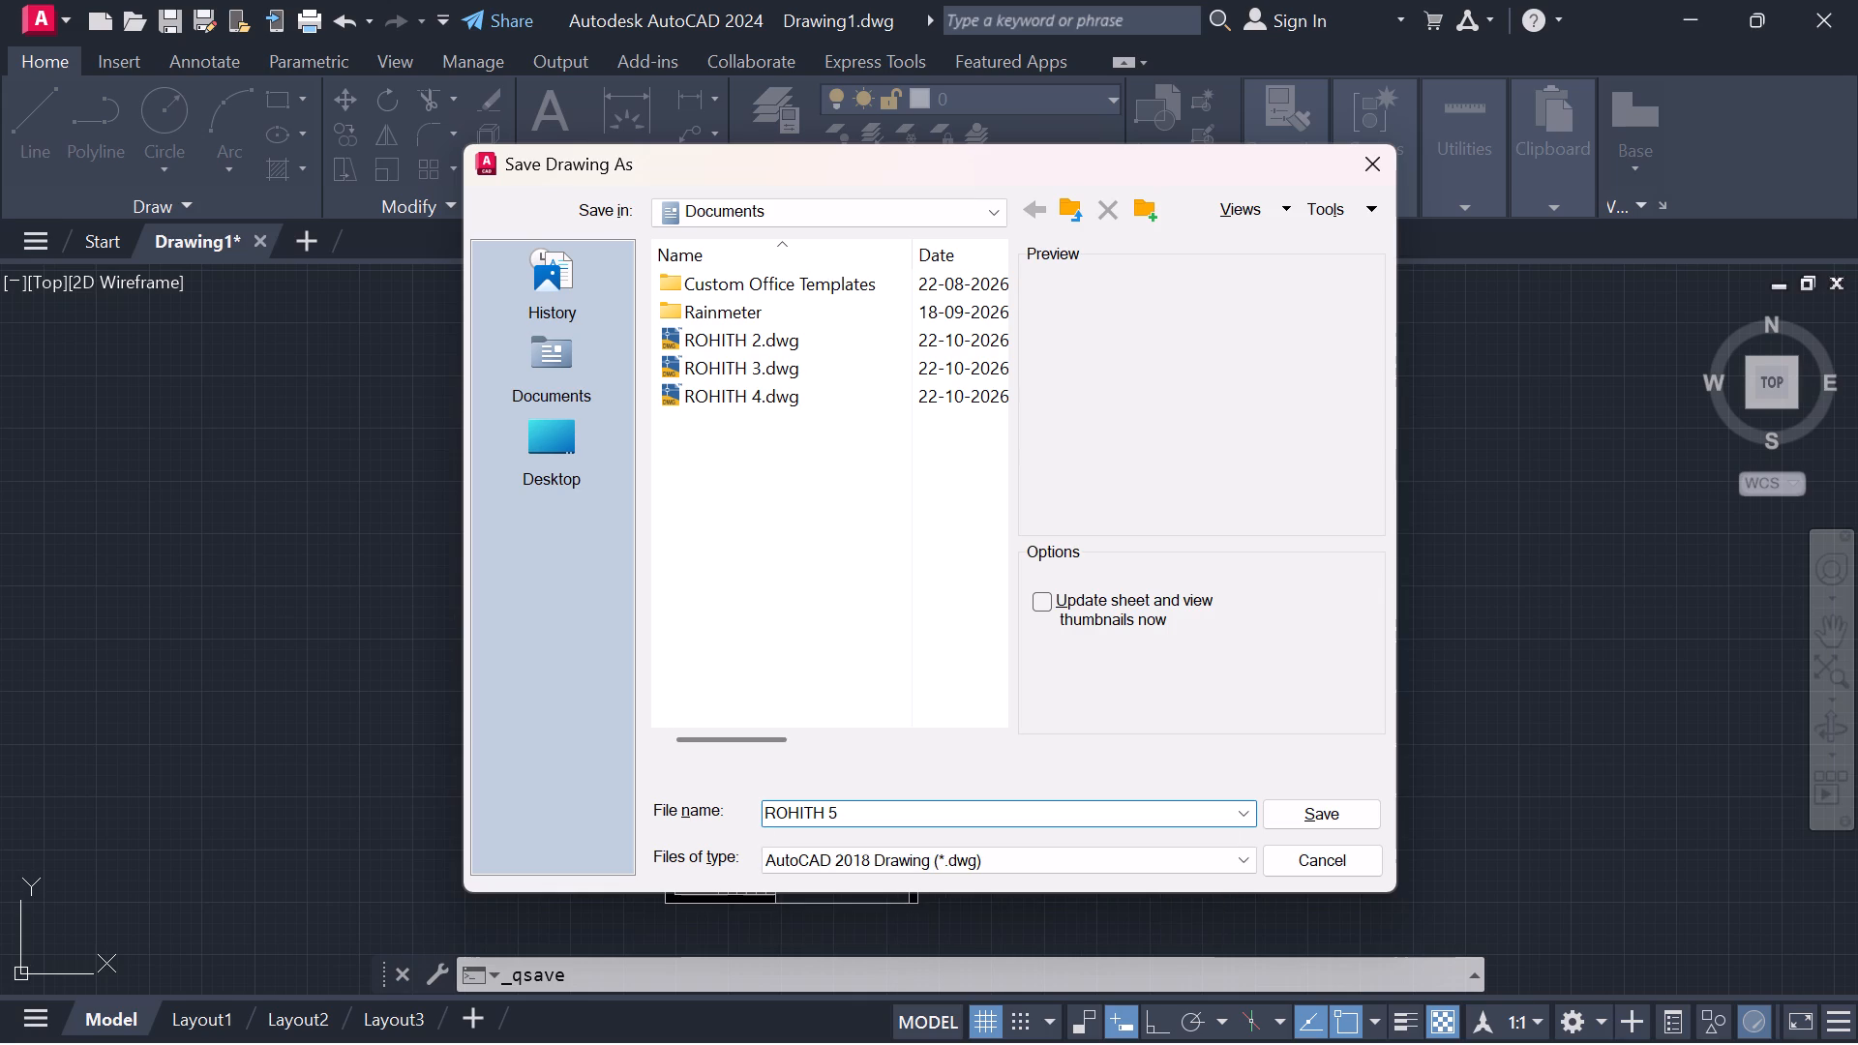
pyautogui.press('Return')
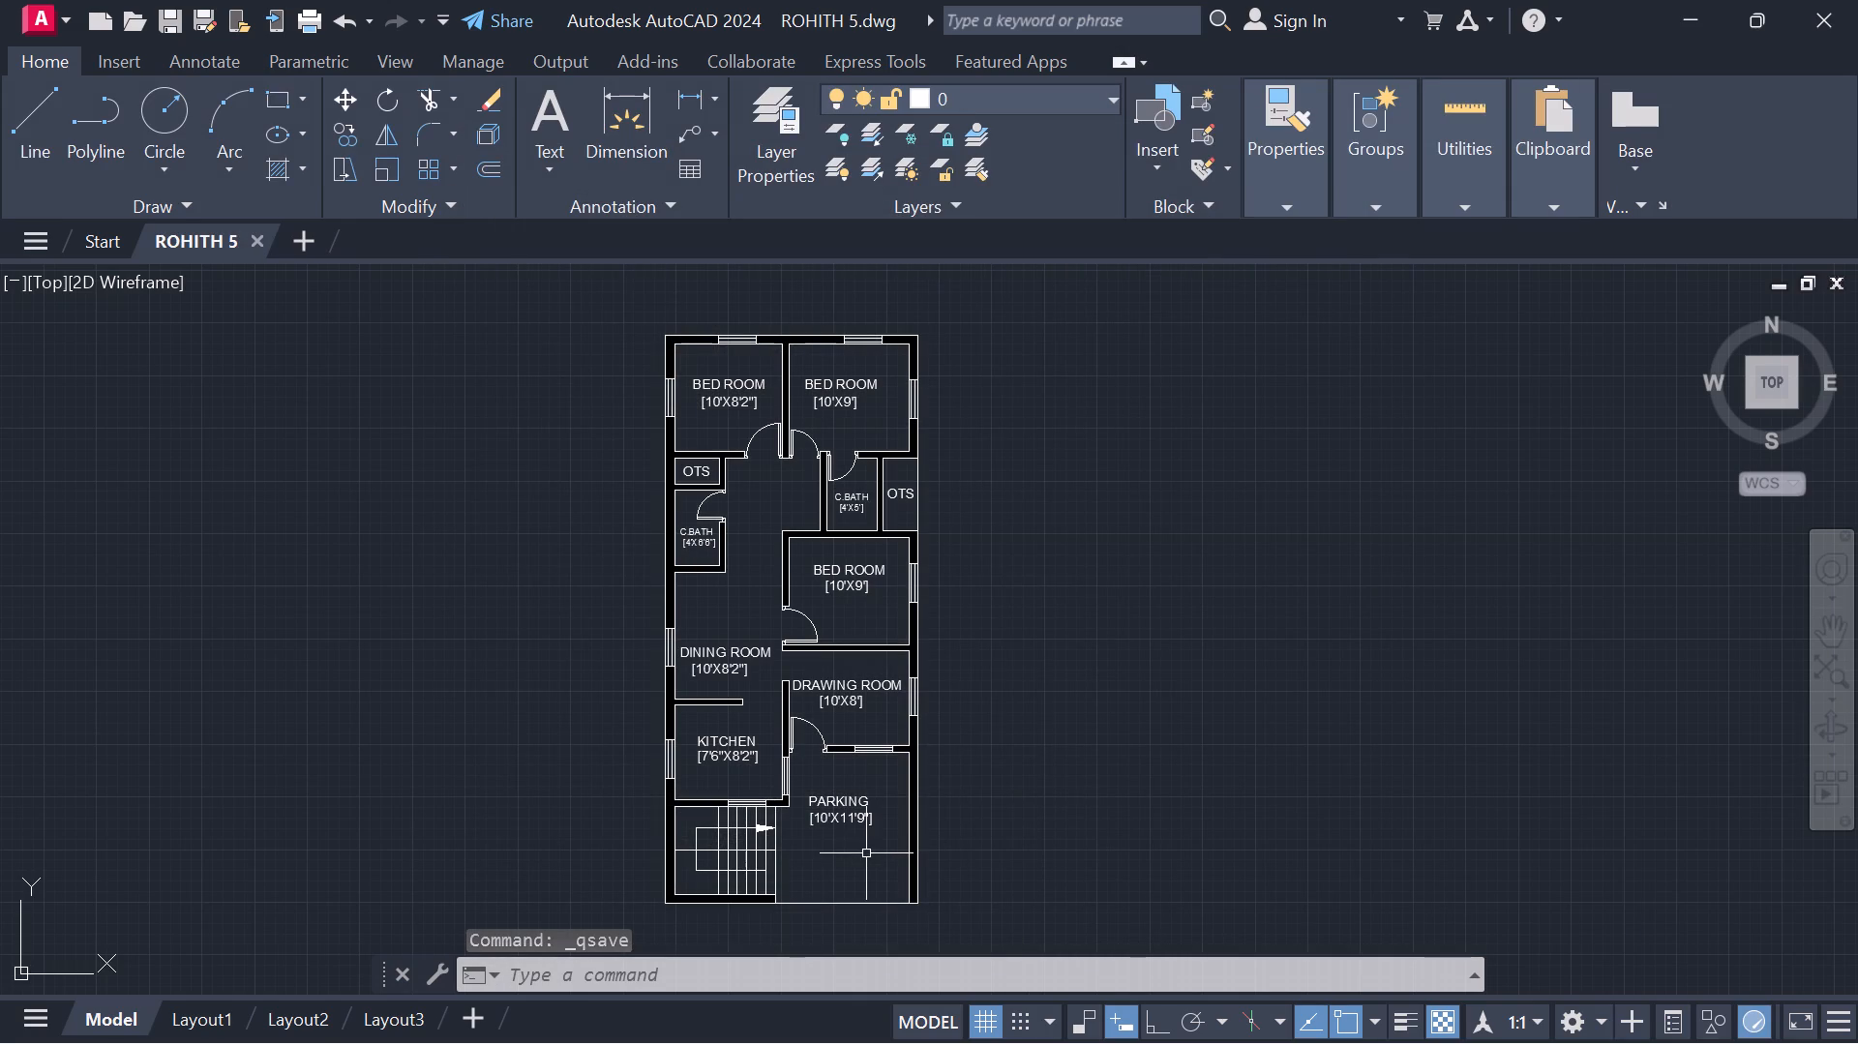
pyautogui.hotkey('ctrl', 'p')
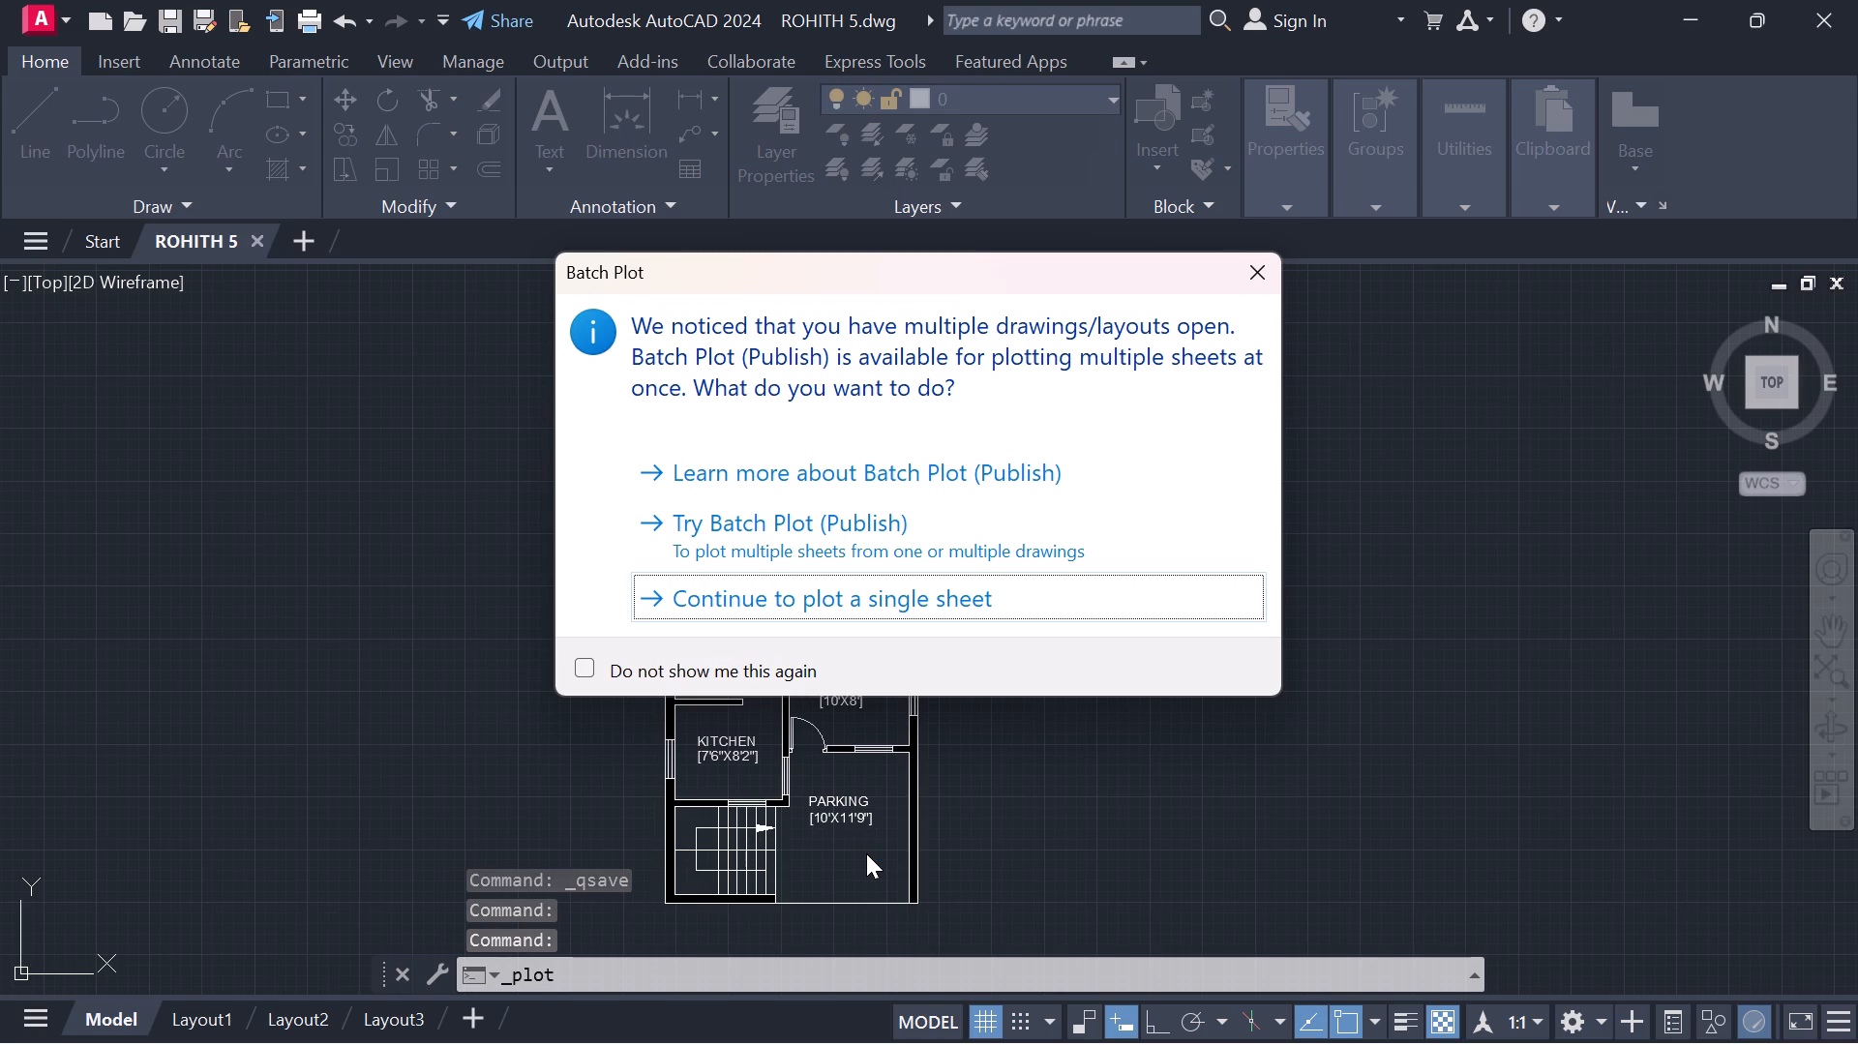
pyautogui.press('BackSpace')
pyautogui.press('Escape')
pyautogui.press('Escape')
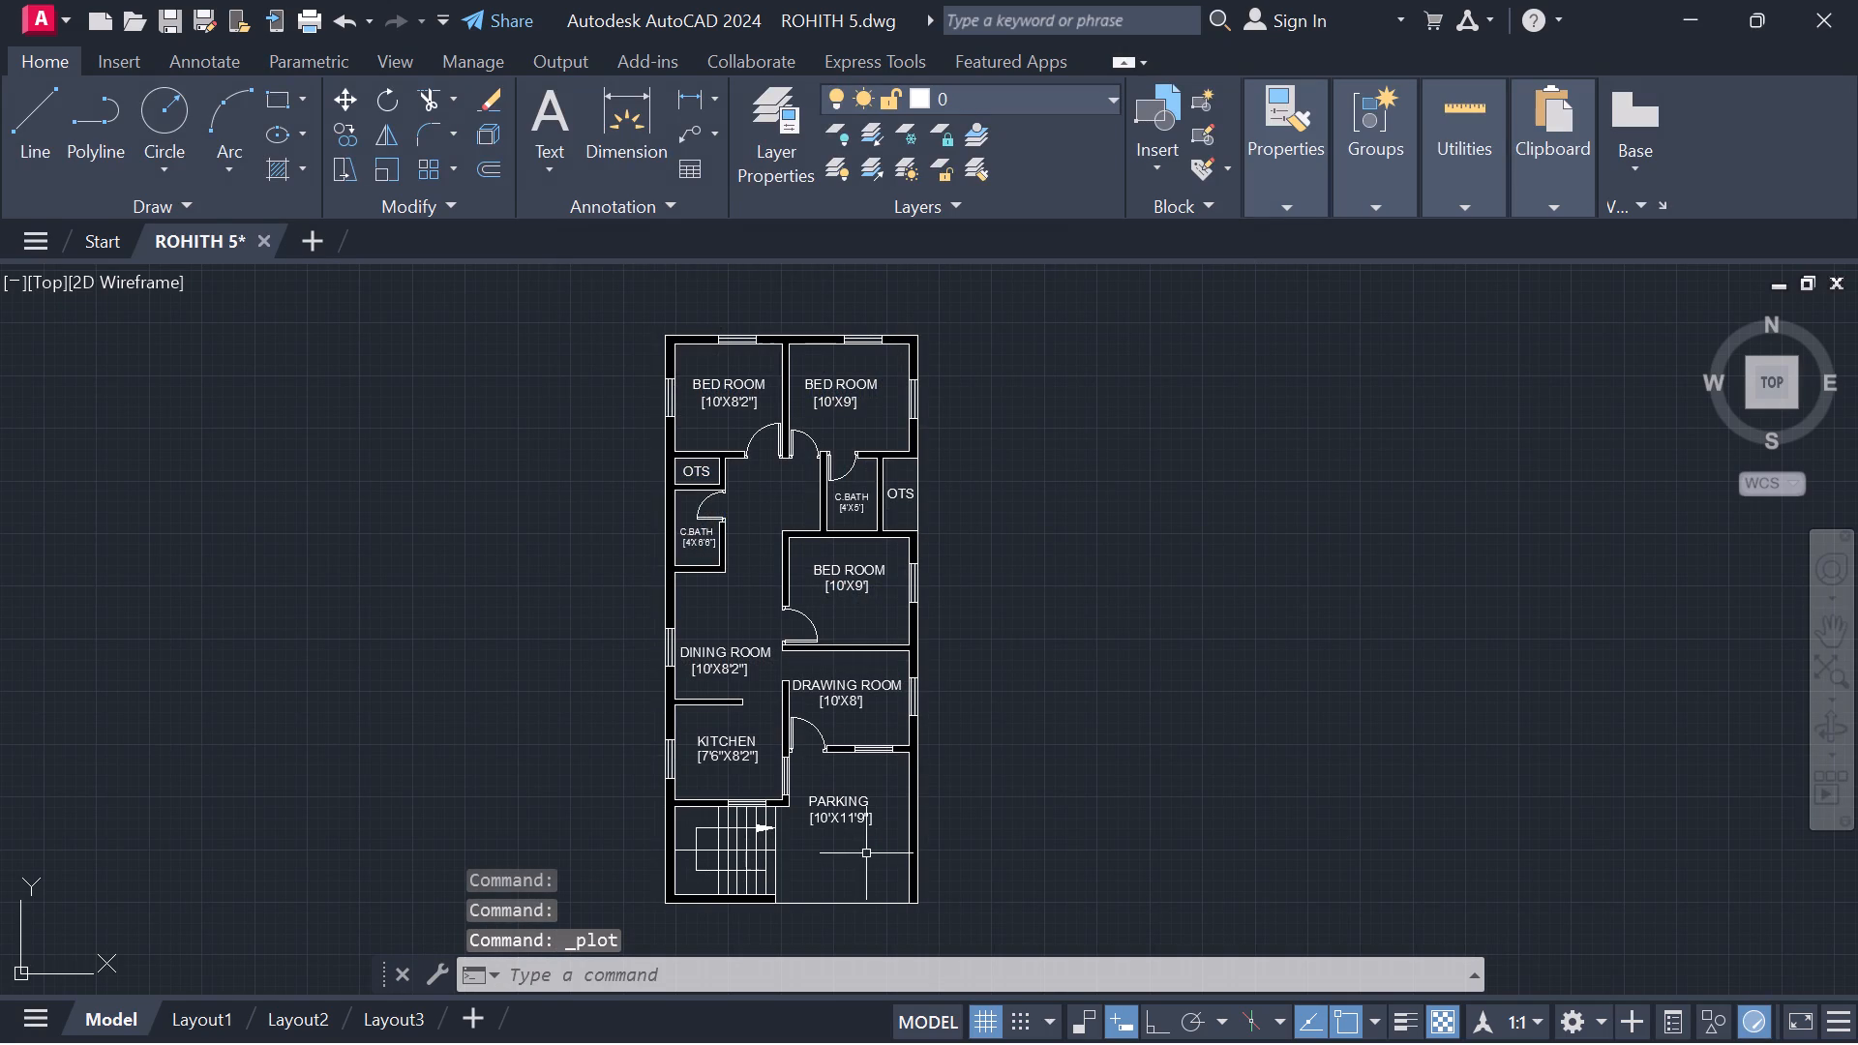
# Set up a single-sheet plot using DWG To PDF.pc3, with a window plot area enclosing the whole floor plan.
pyautogui.hotkey('ctrl', 'p')
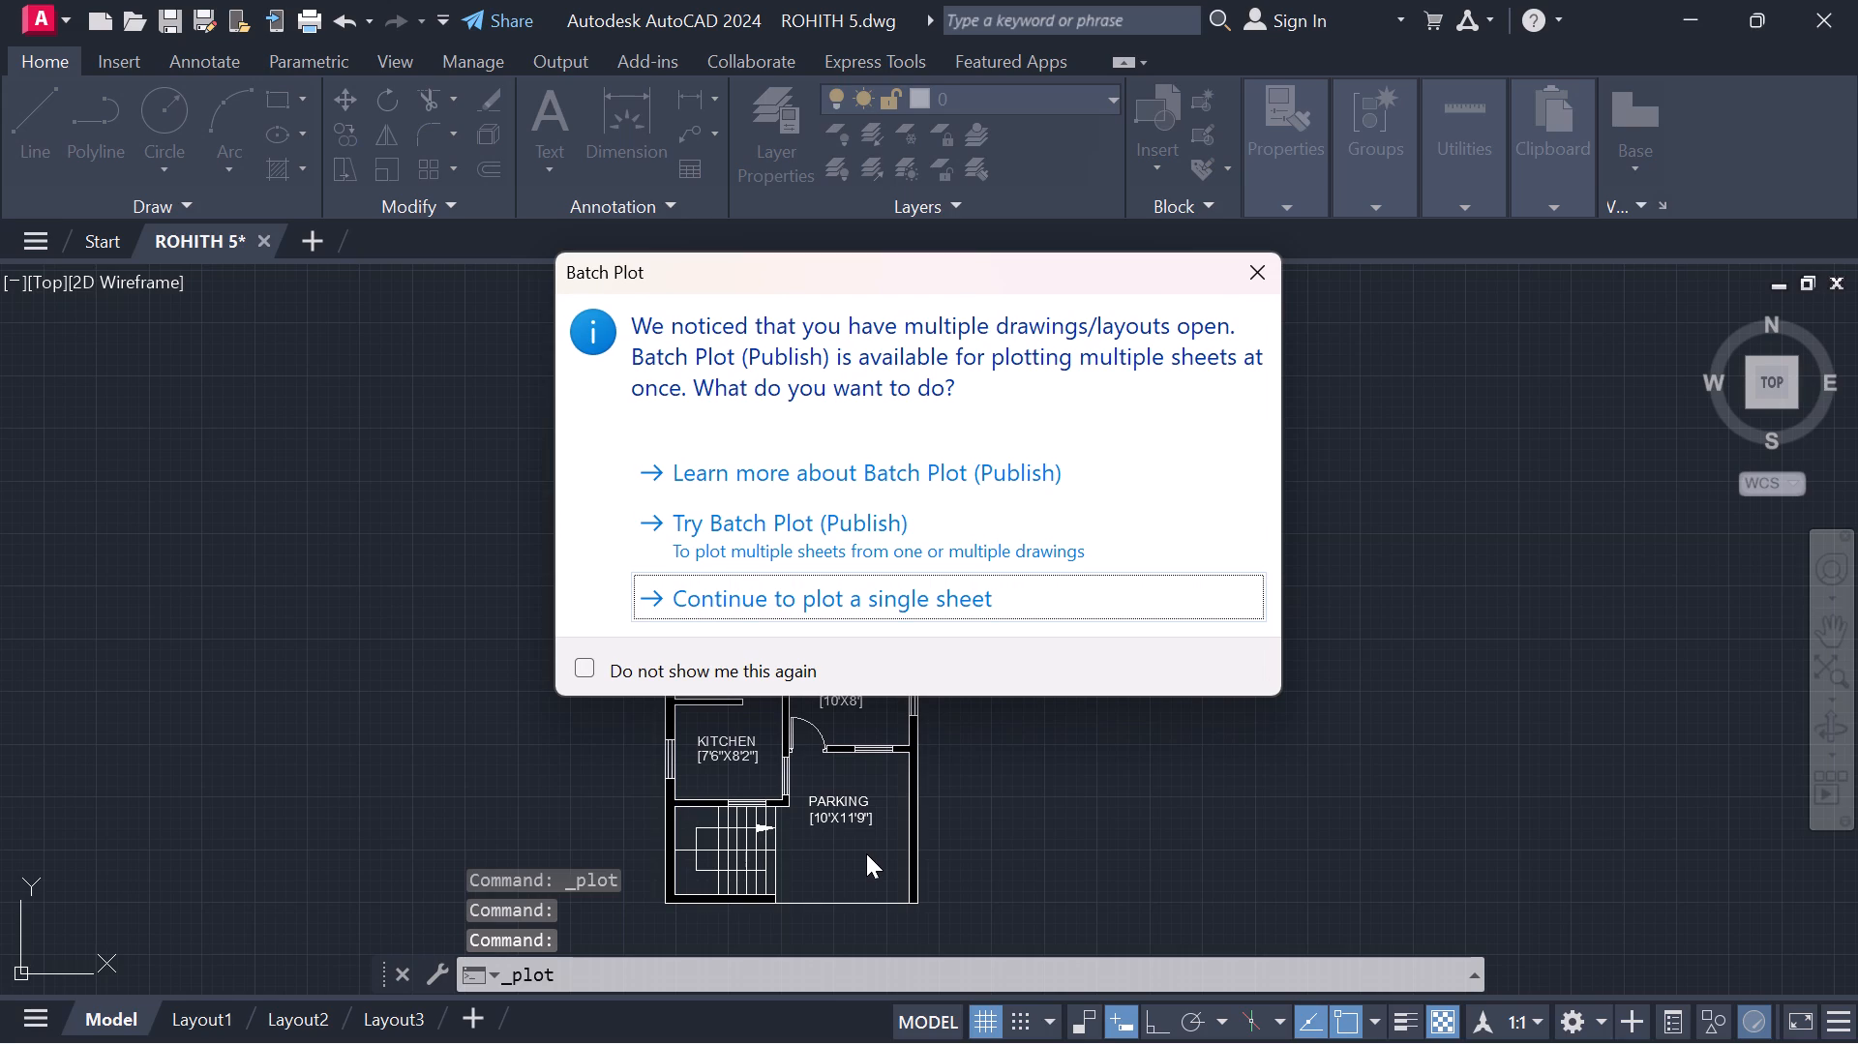
pyautogui.click(866, 589)
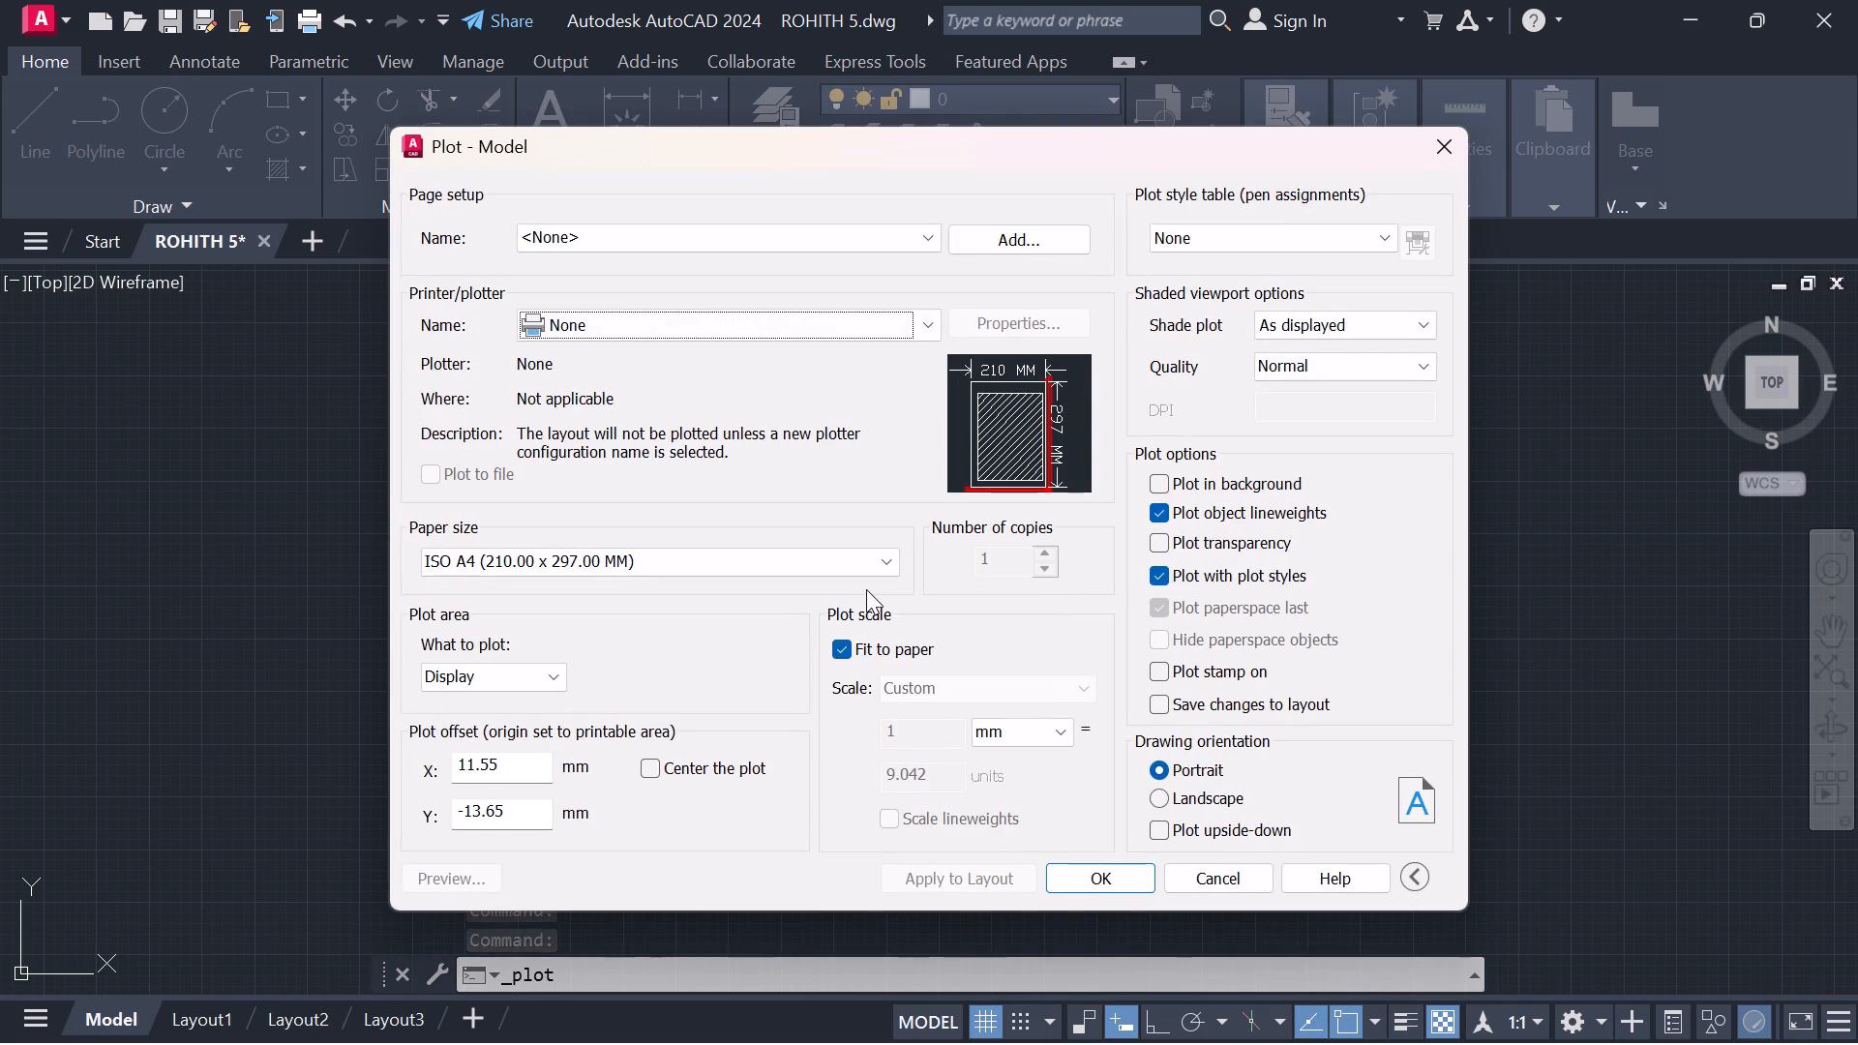
pyautogui.click(789, 313)
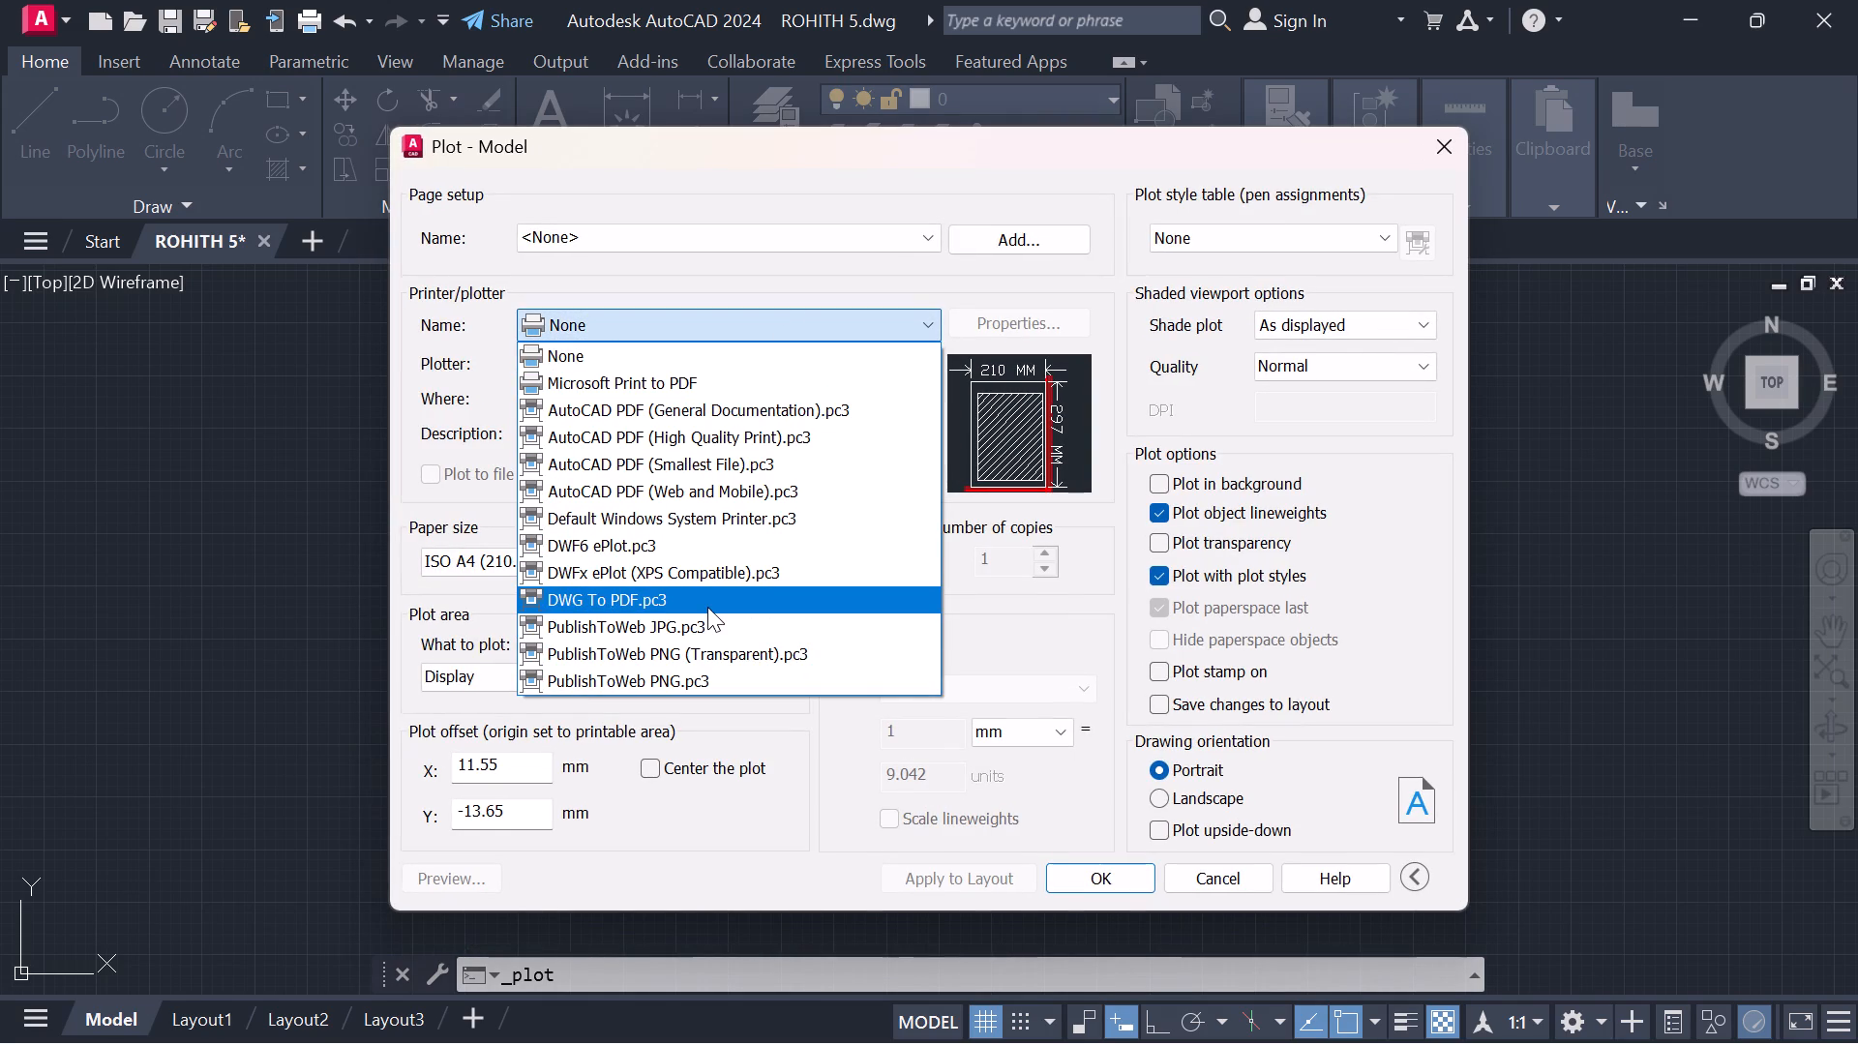
pyautogui.click(707, 607)
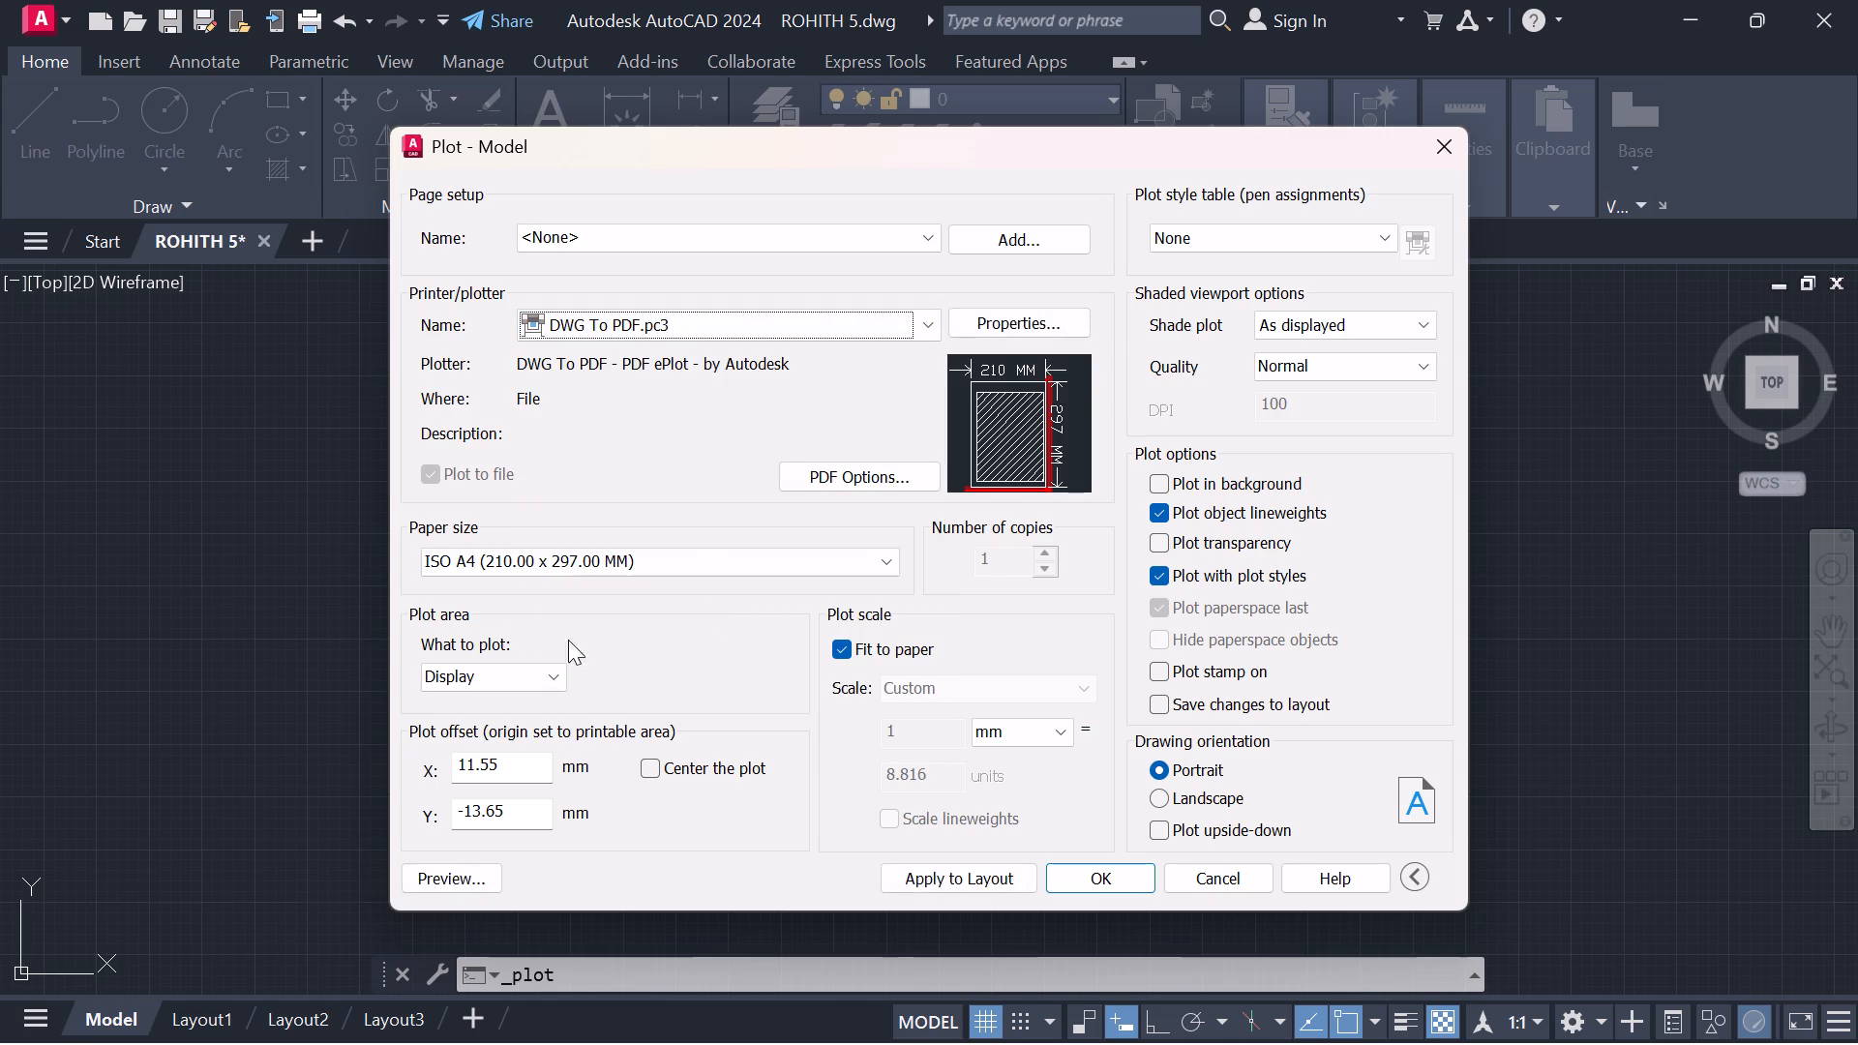
pyautogui.click(485, 679)
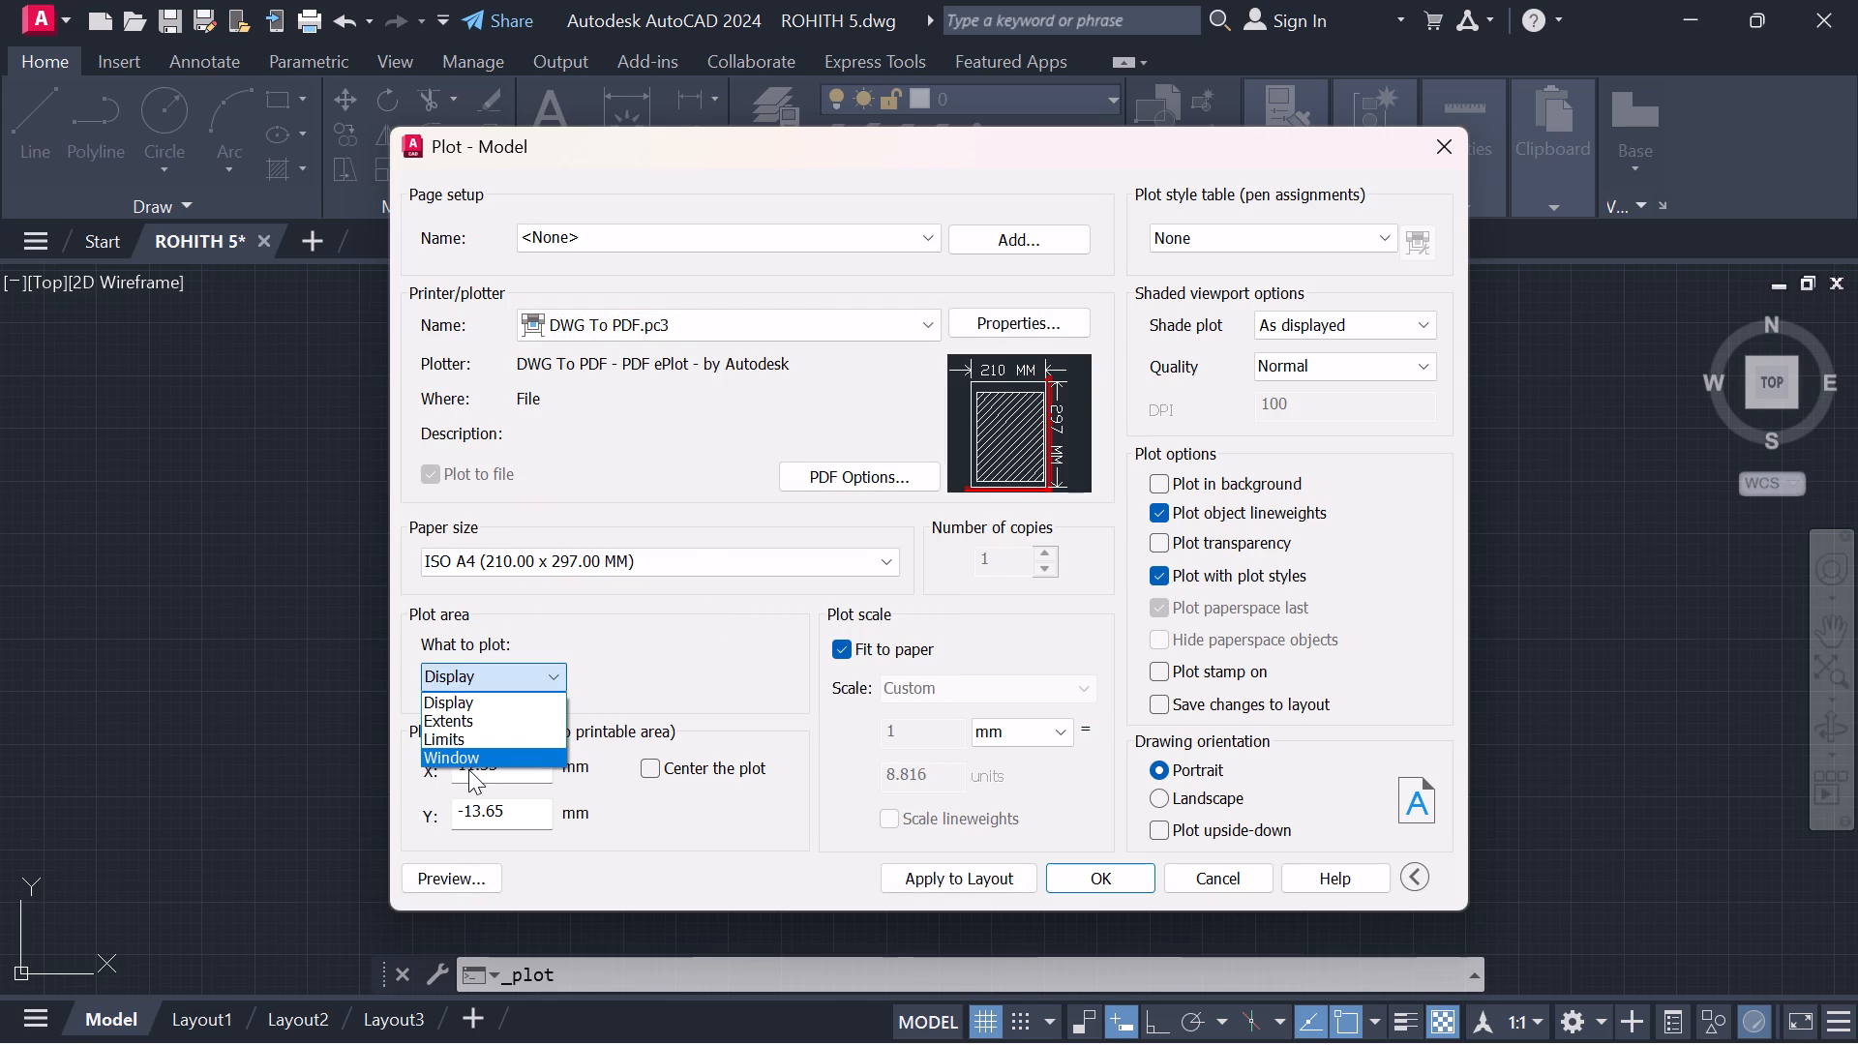
pyautogui.click(469, 762)
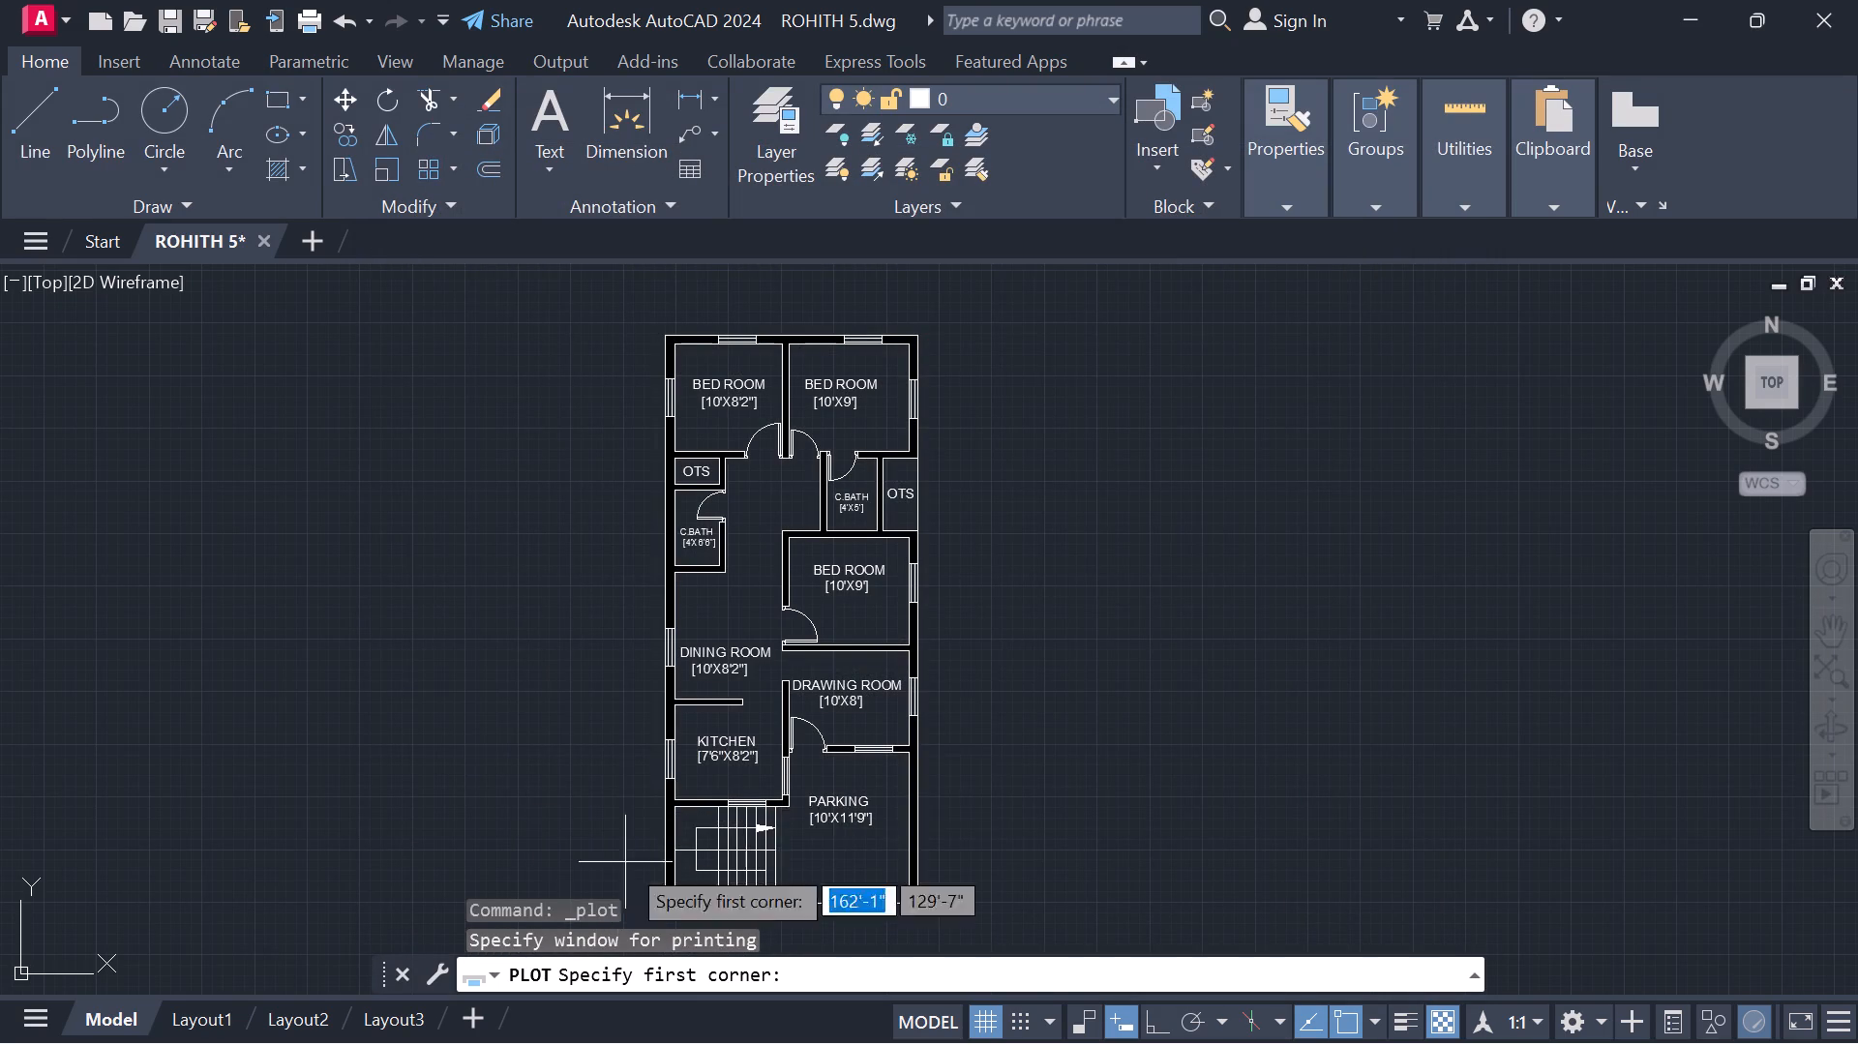
pyautogui.scroll(-2, 751, 485)
pyautogui.moveTo(851, 404); pyautogui.dragTo(828, 398)
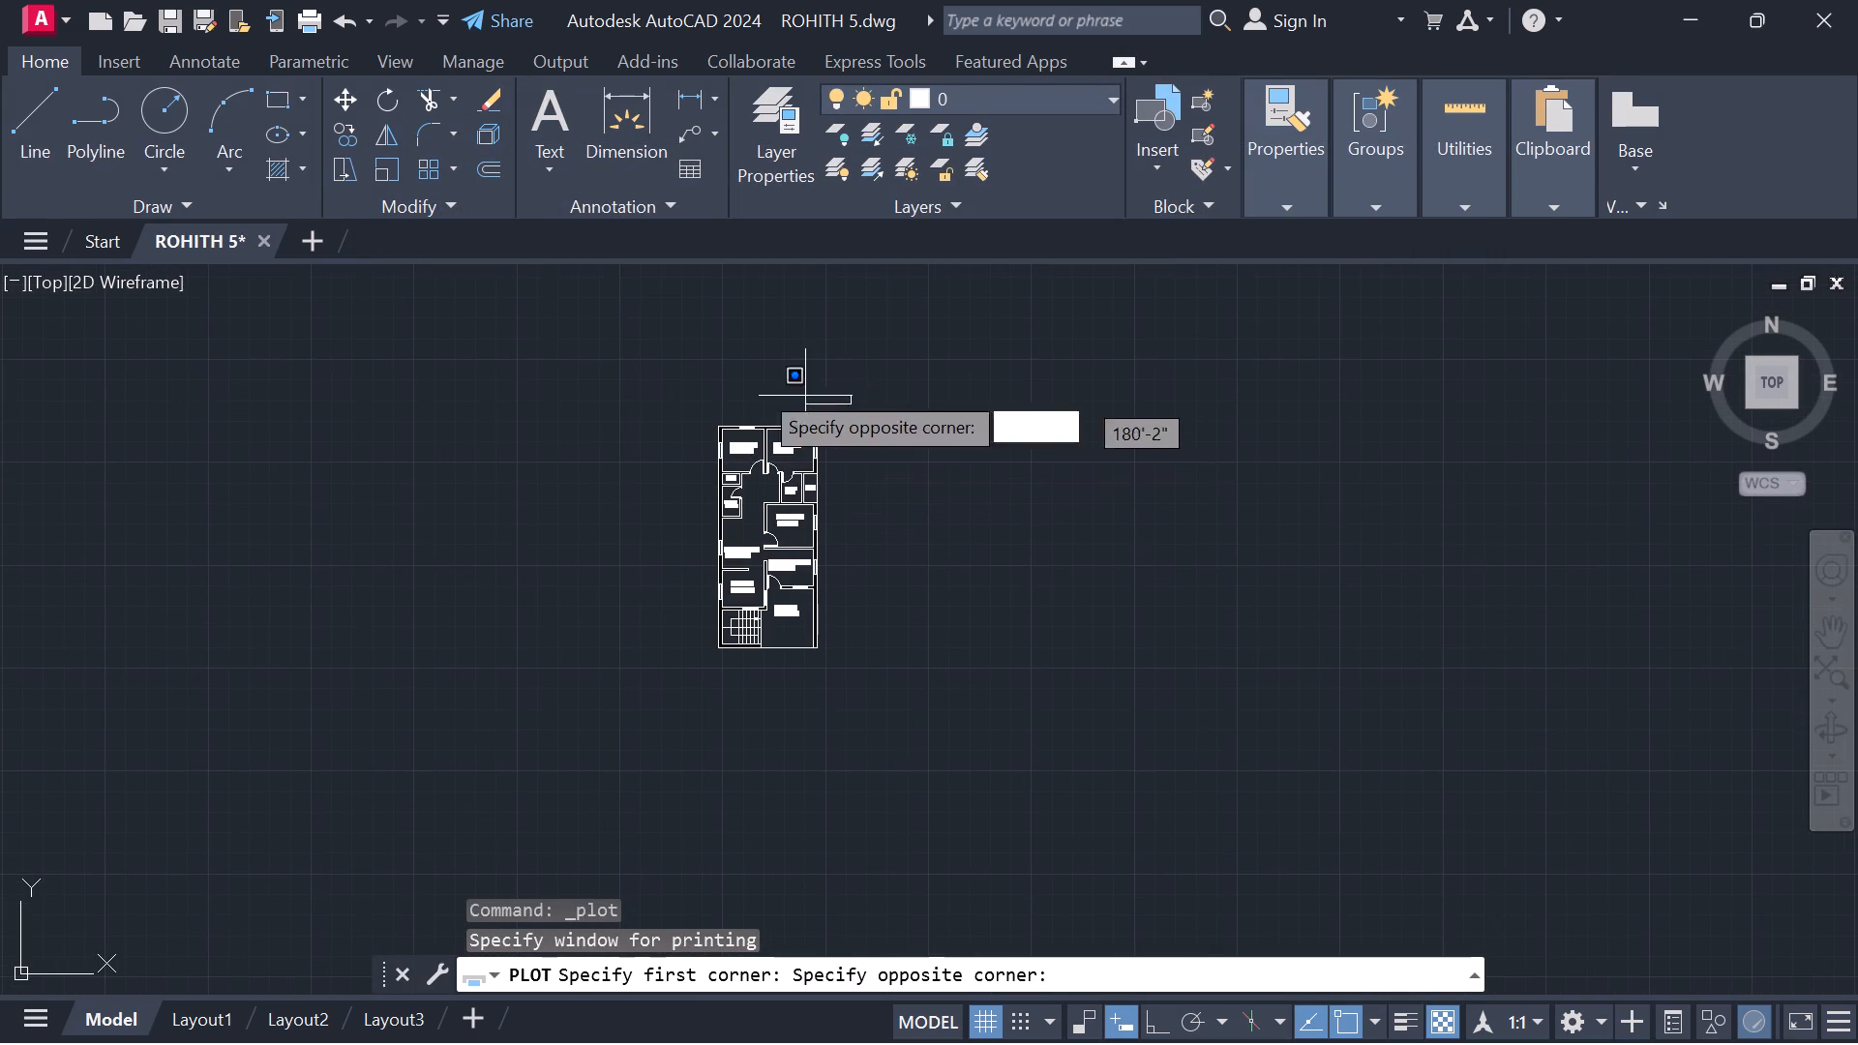
pyautogui.click(636, 700)
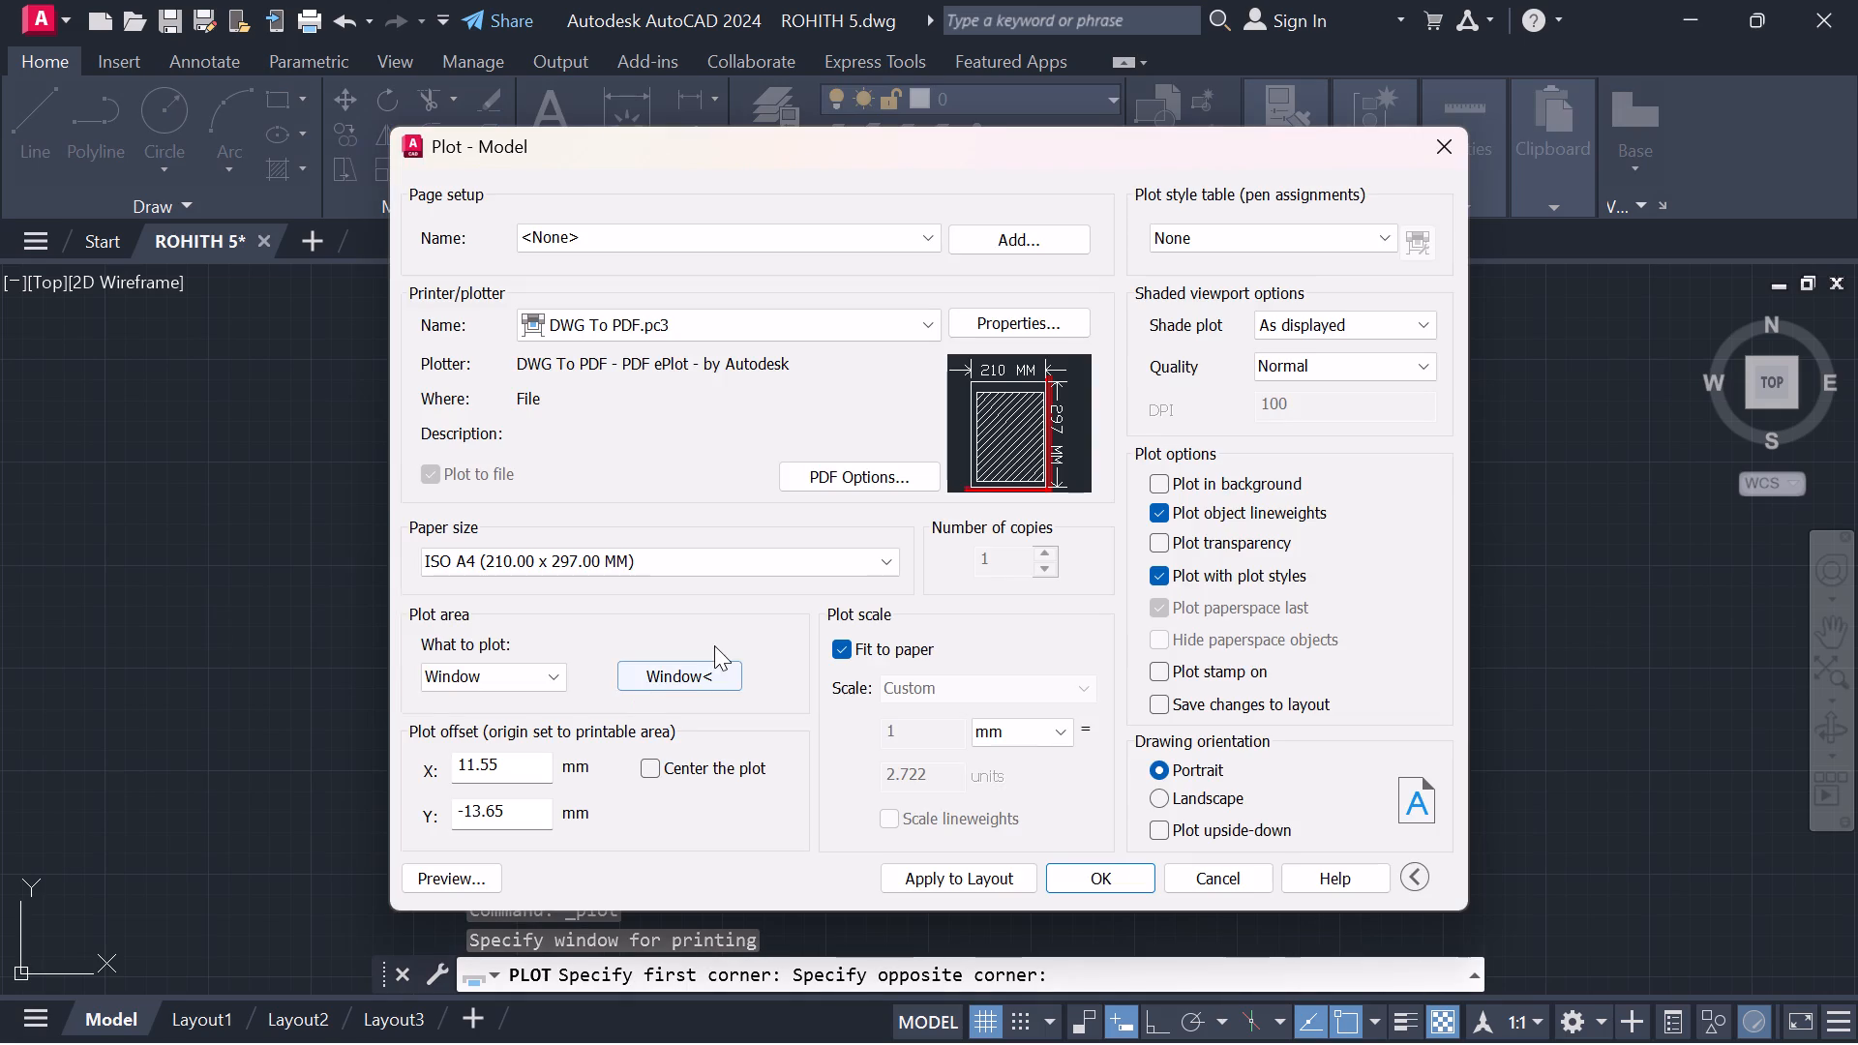
# Preview the plot to check the floor plan's placement and room labels on the sheet, and close the preview.
pyautogui.click(467, 875)
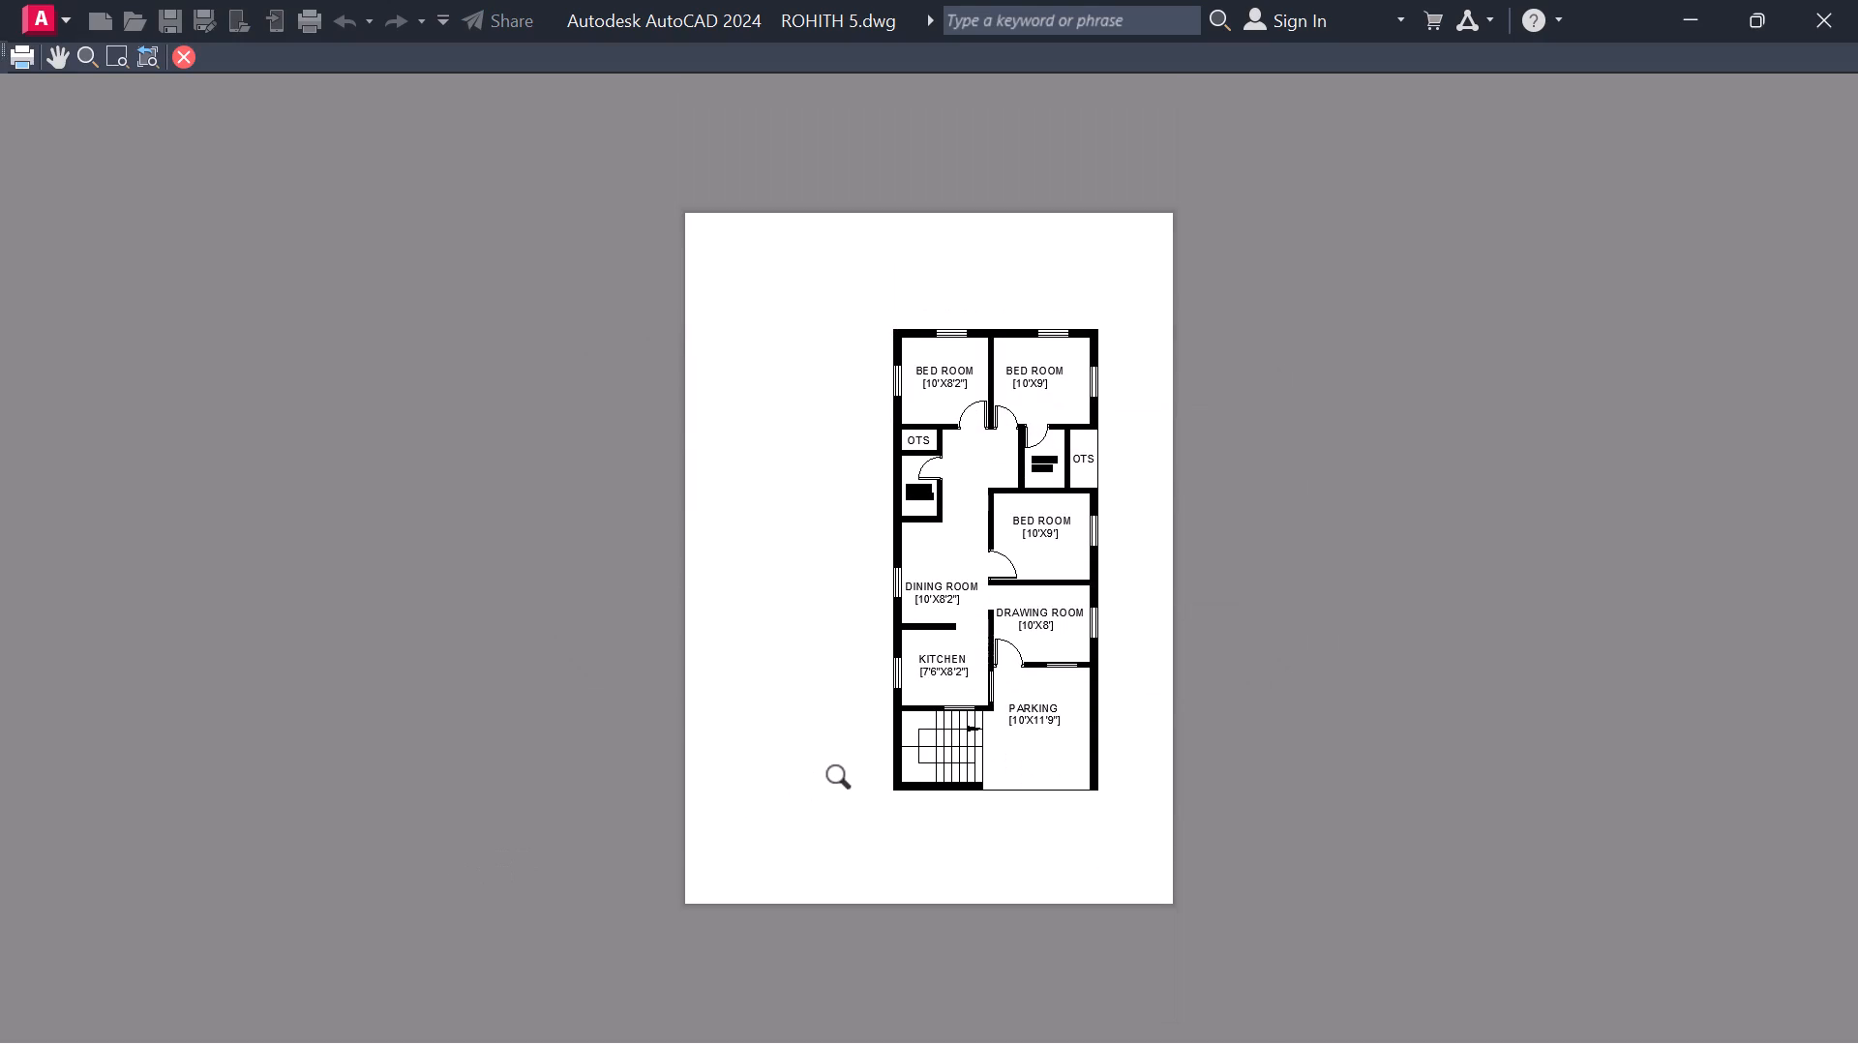
pyautogui.scroll(2, 957, 541)
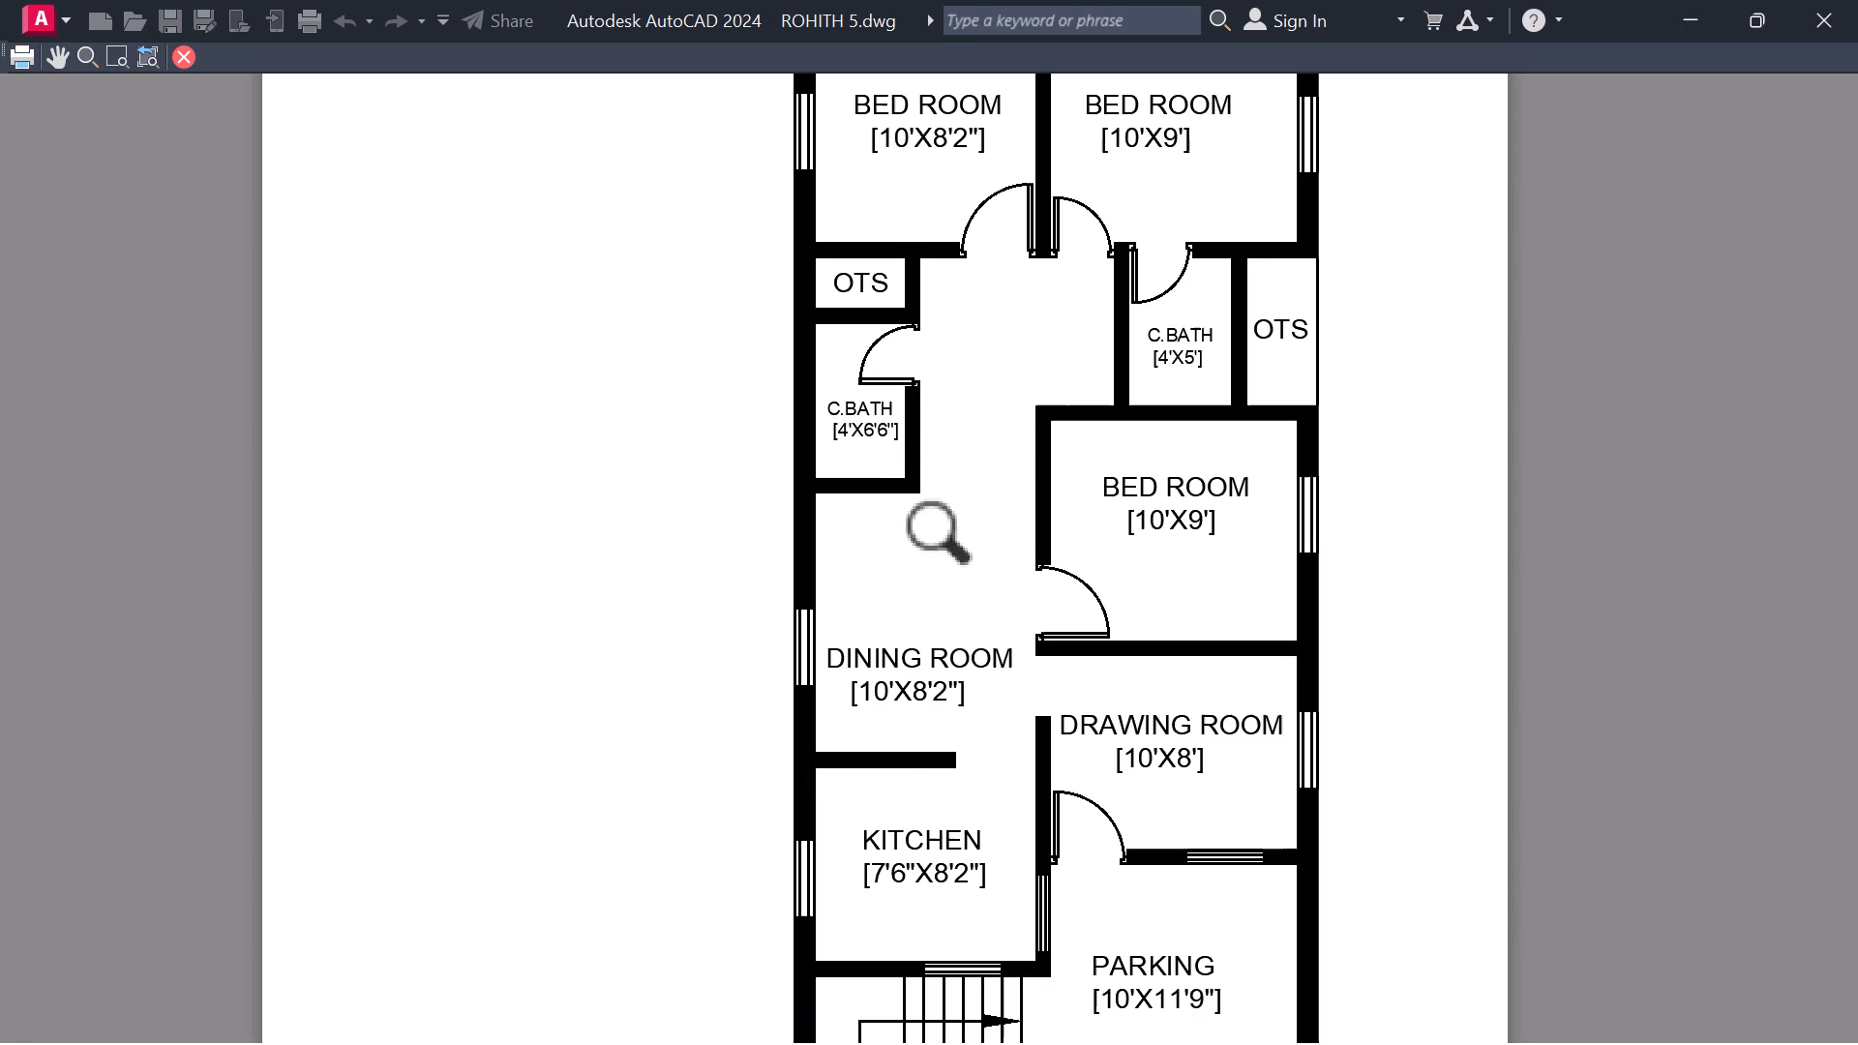
pyautogui.scroll(-2, 957, 541)
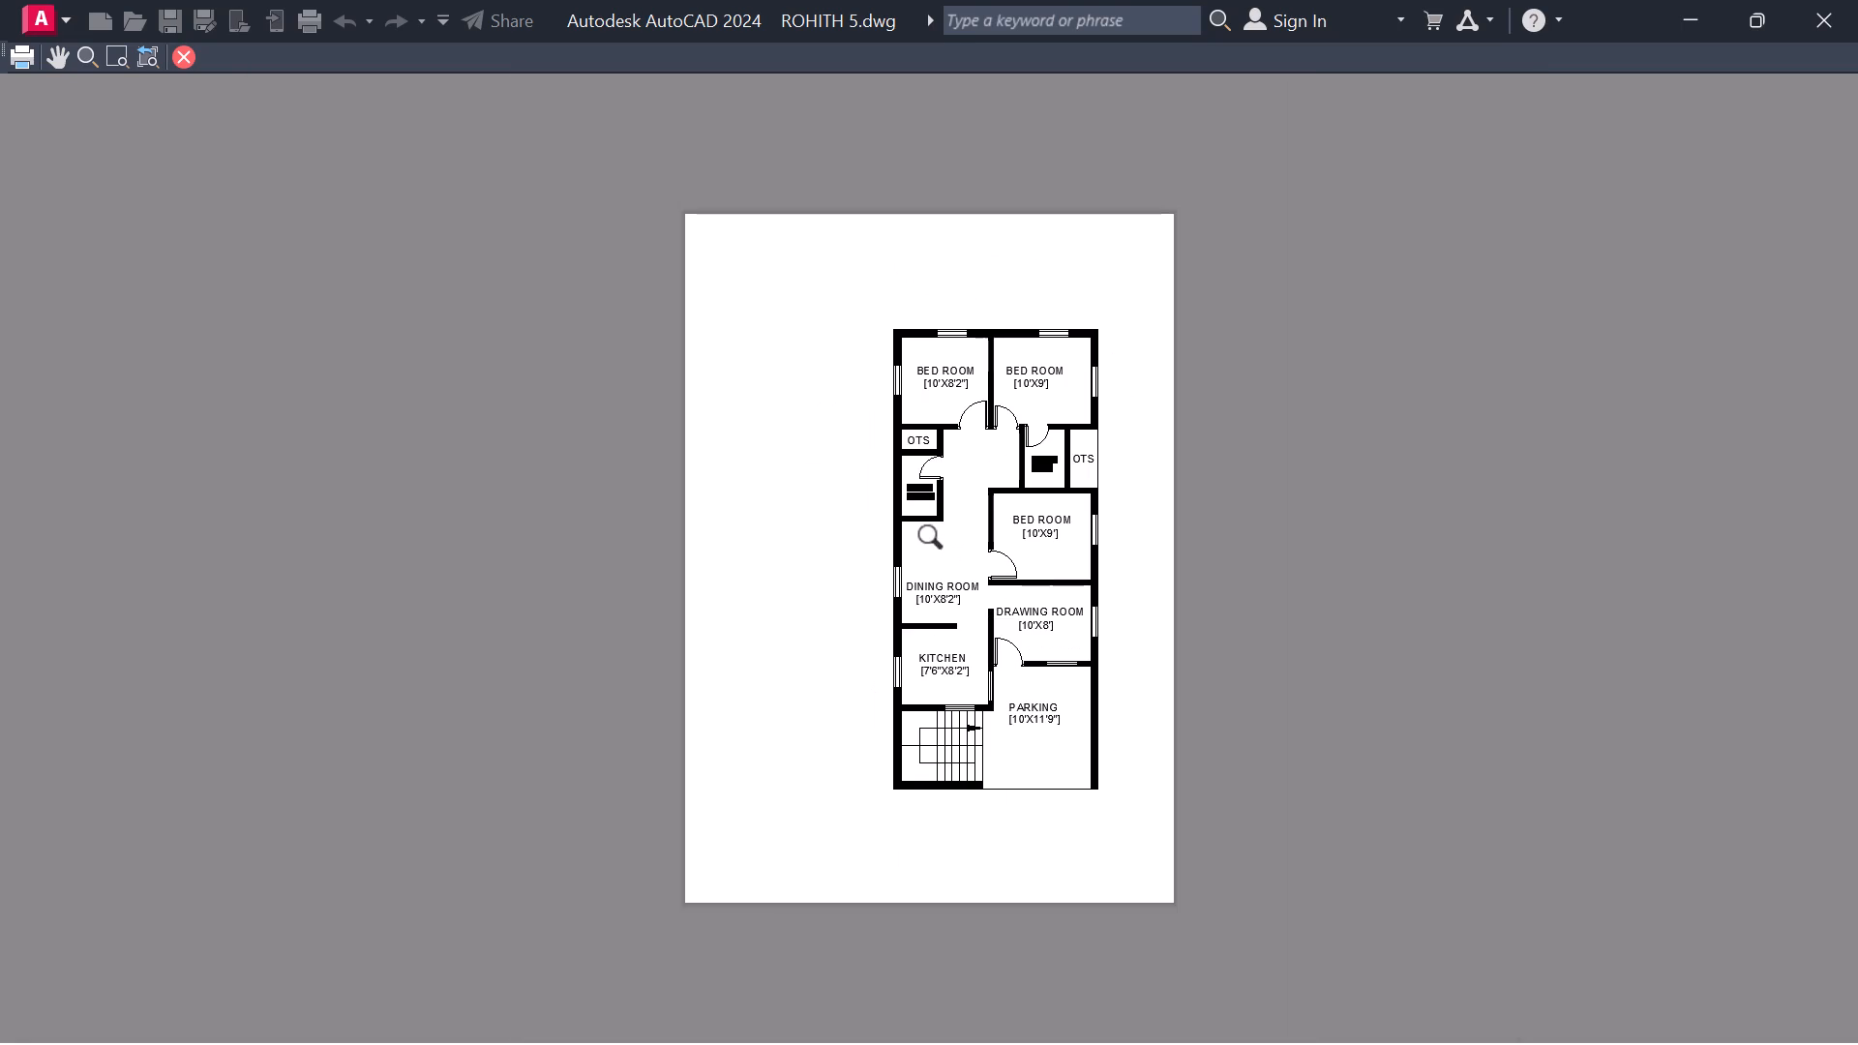
pyautogui.click(187, 58)
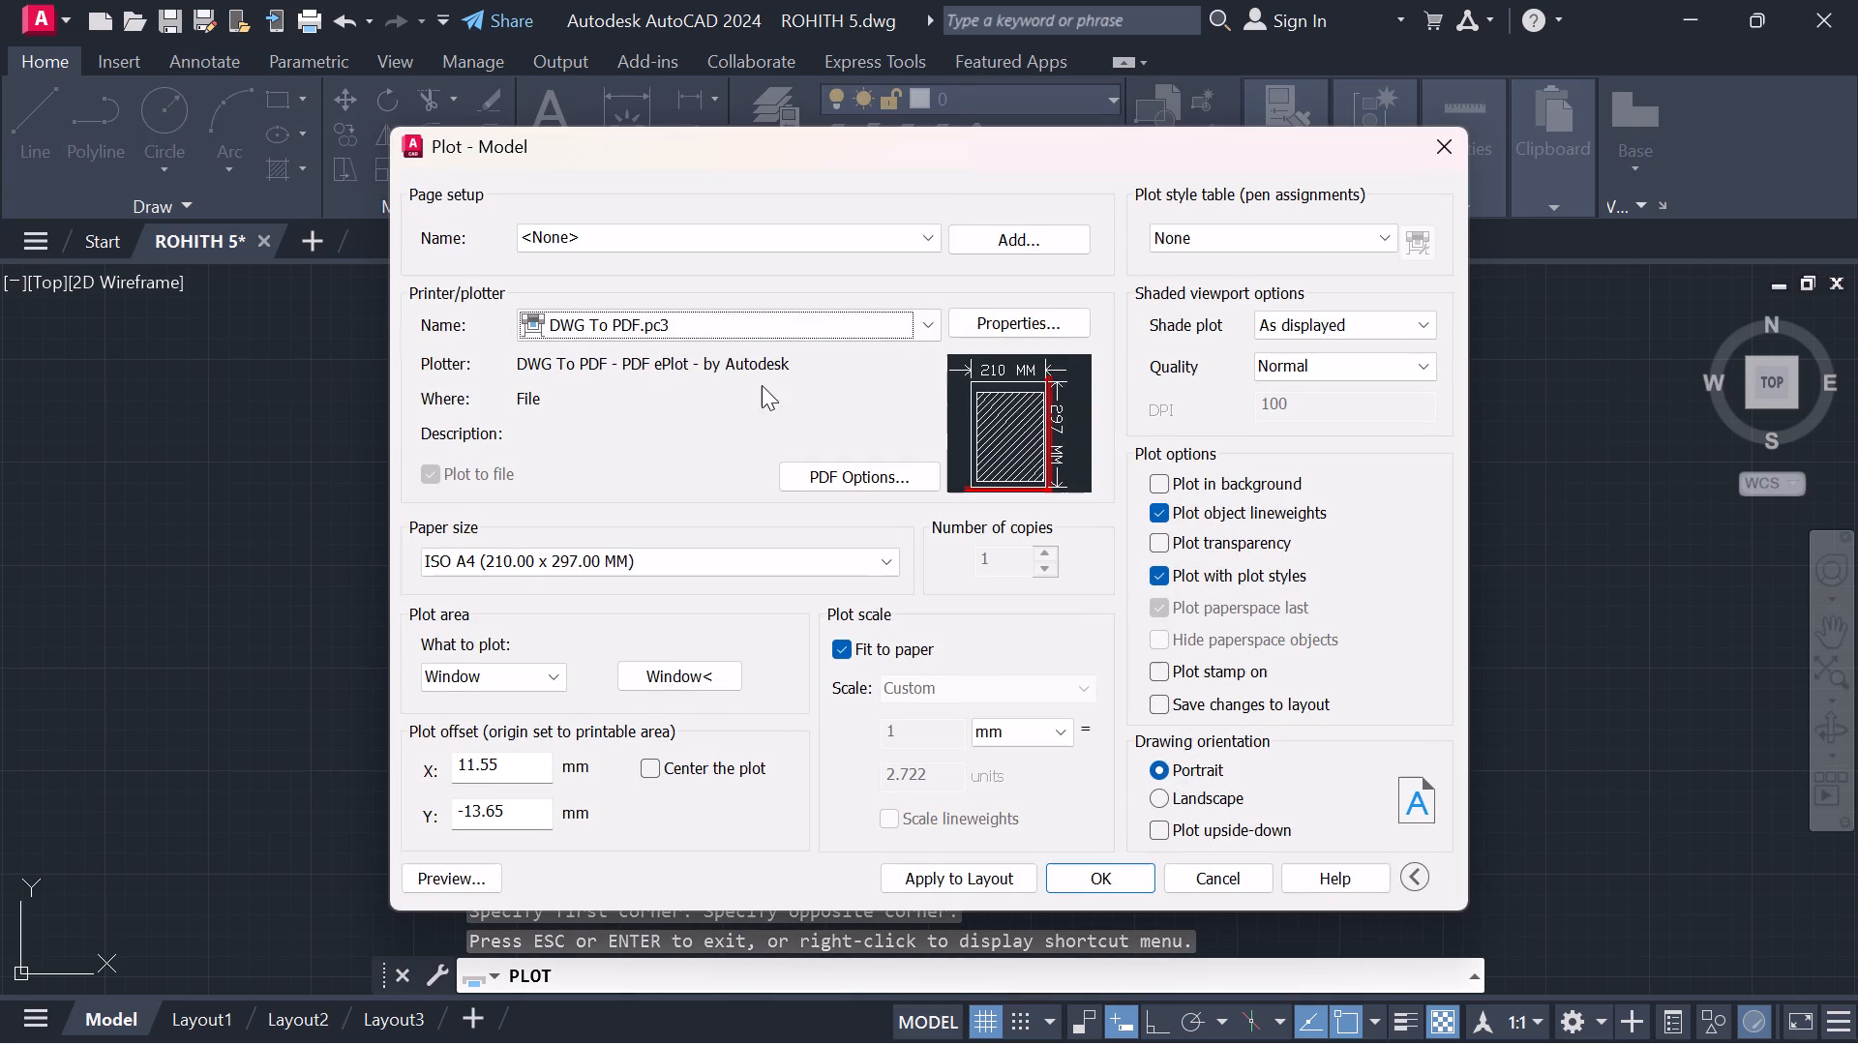
# Apply the plot settings to the layout, plot to ROHITH 5-Model.pdf in Documents, and close the opened PDF.
pyautogui.click(946, 871)
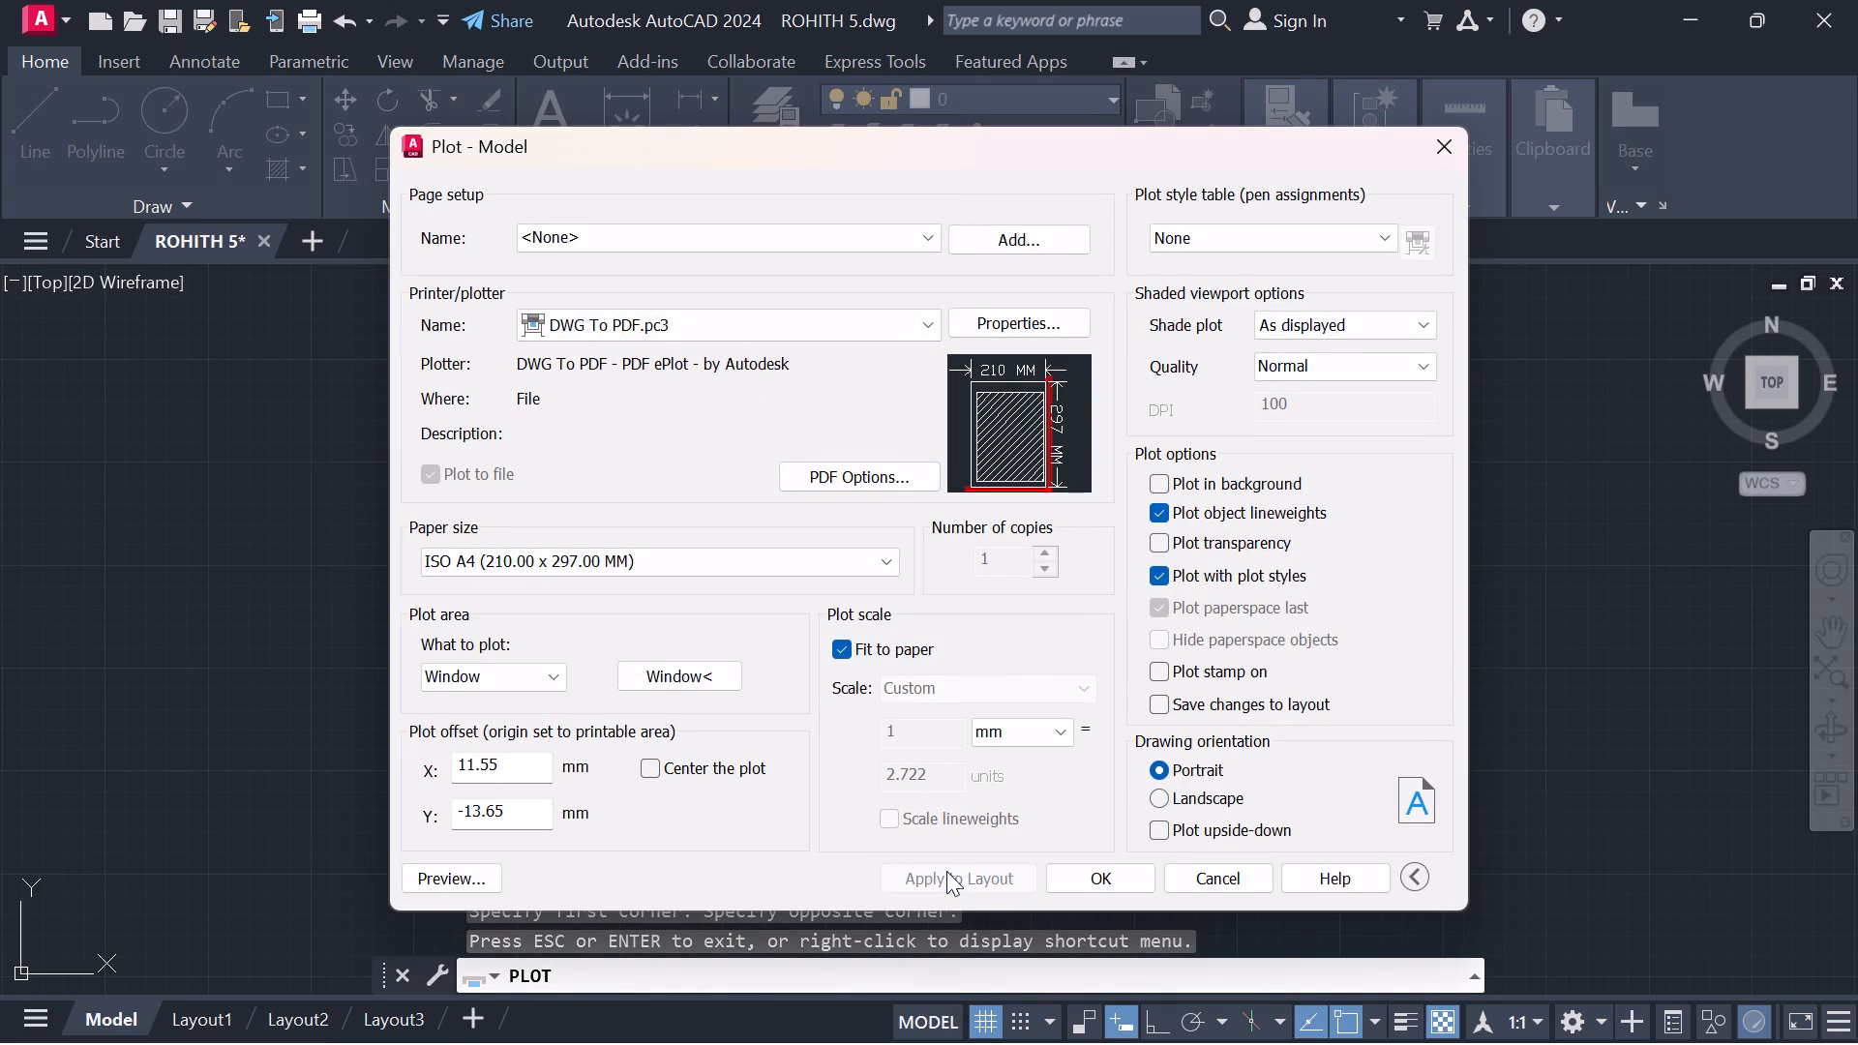
pyautogui.click(1079, 881)
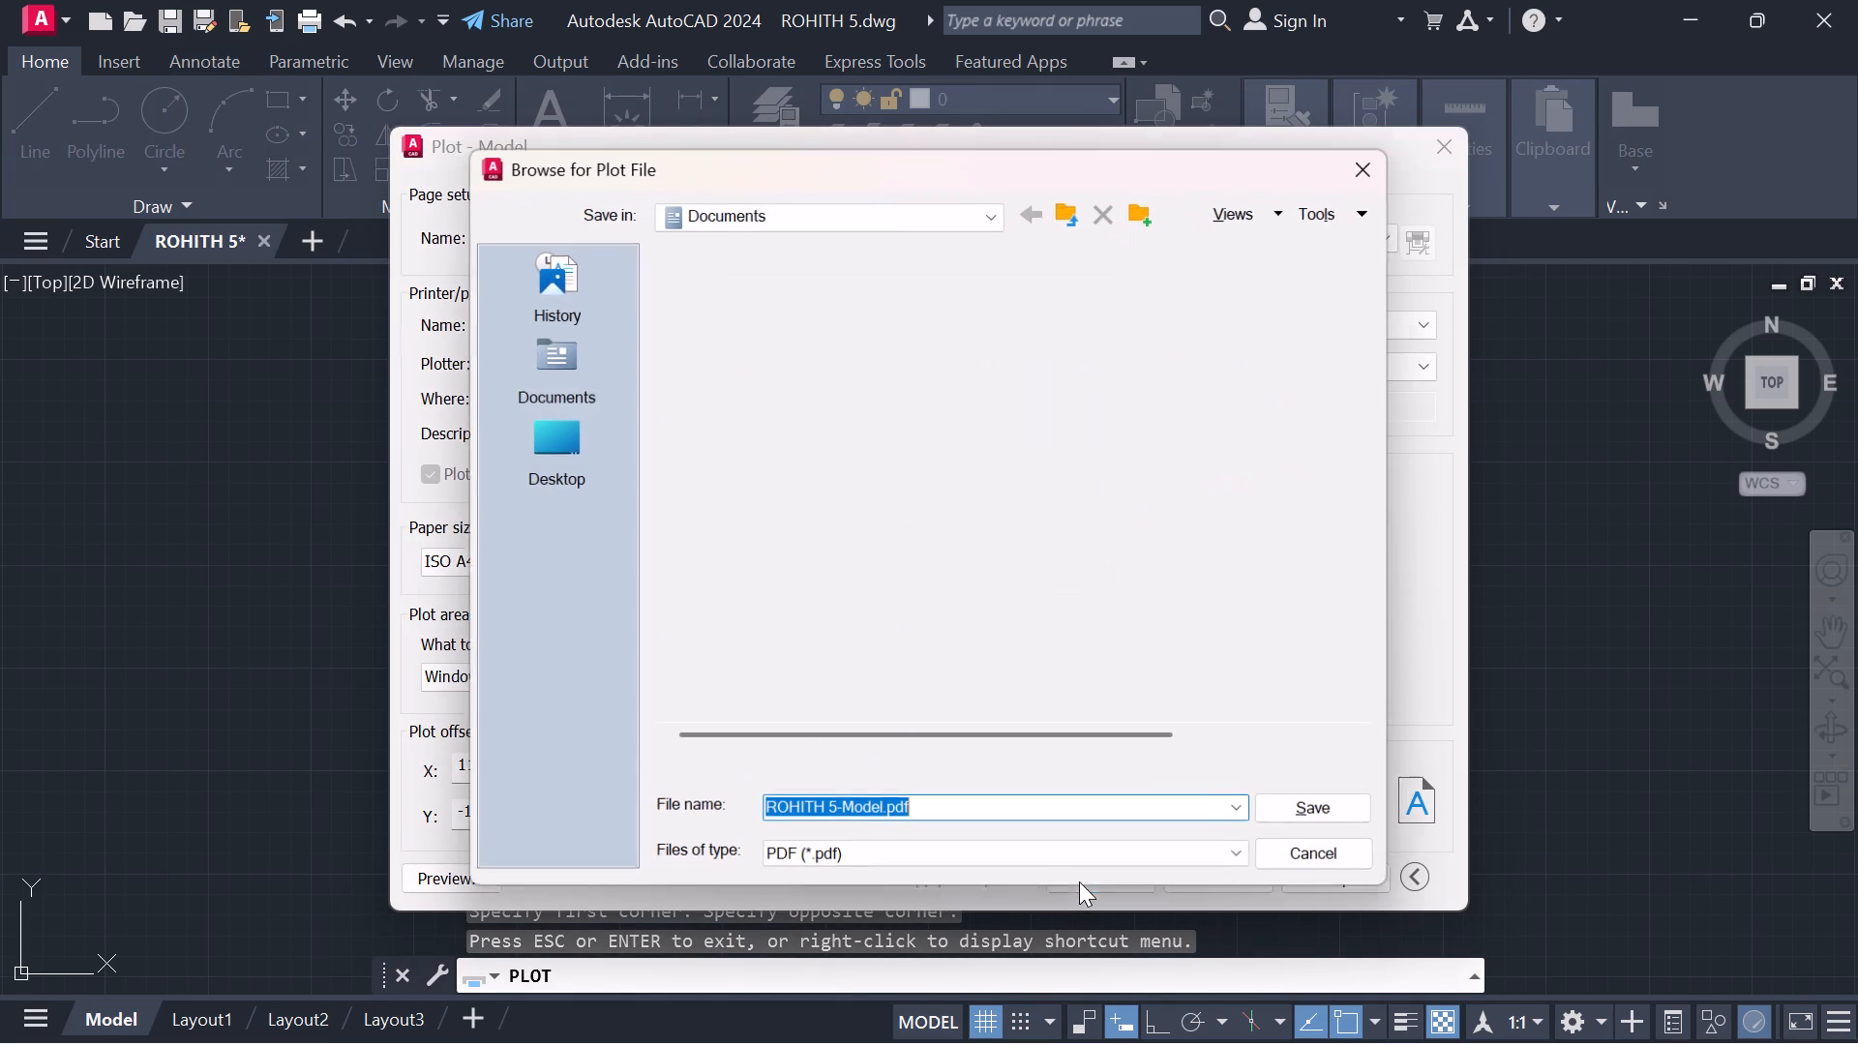
pyautogui.click(1282, 811)
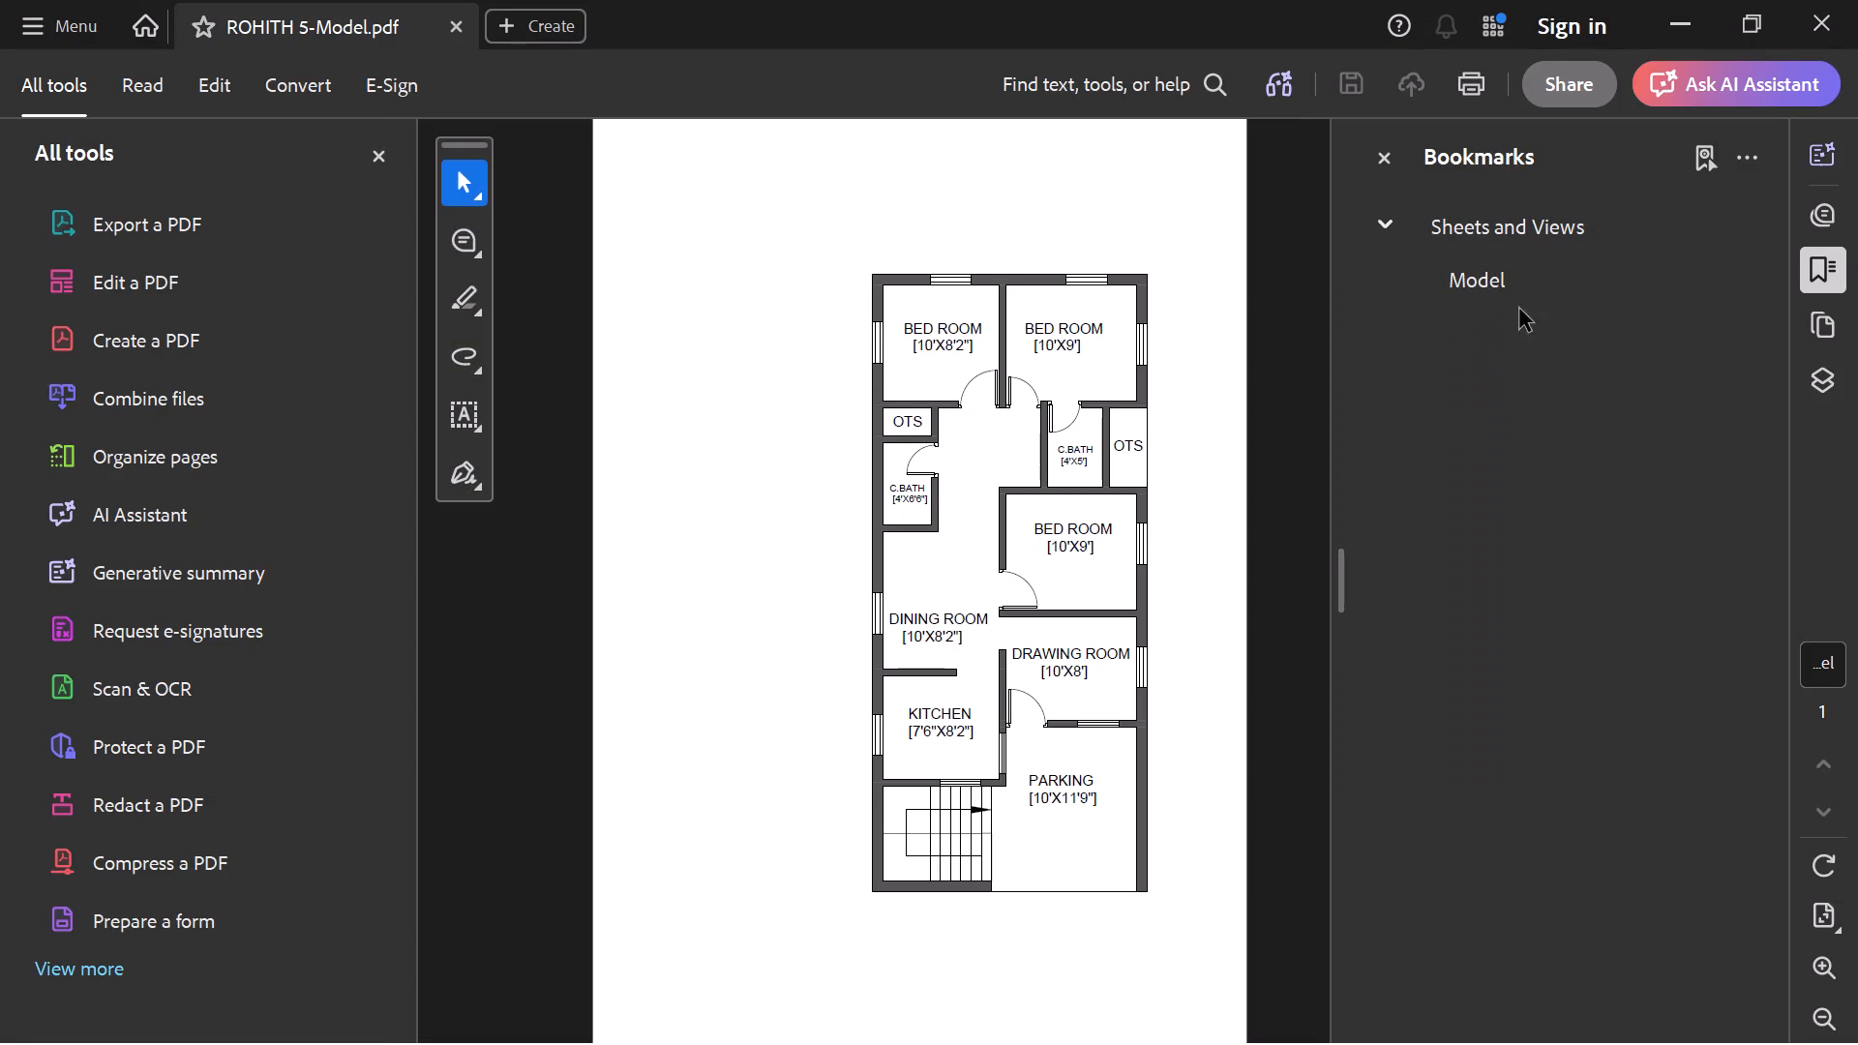
pyautogui.click(1825, 26)
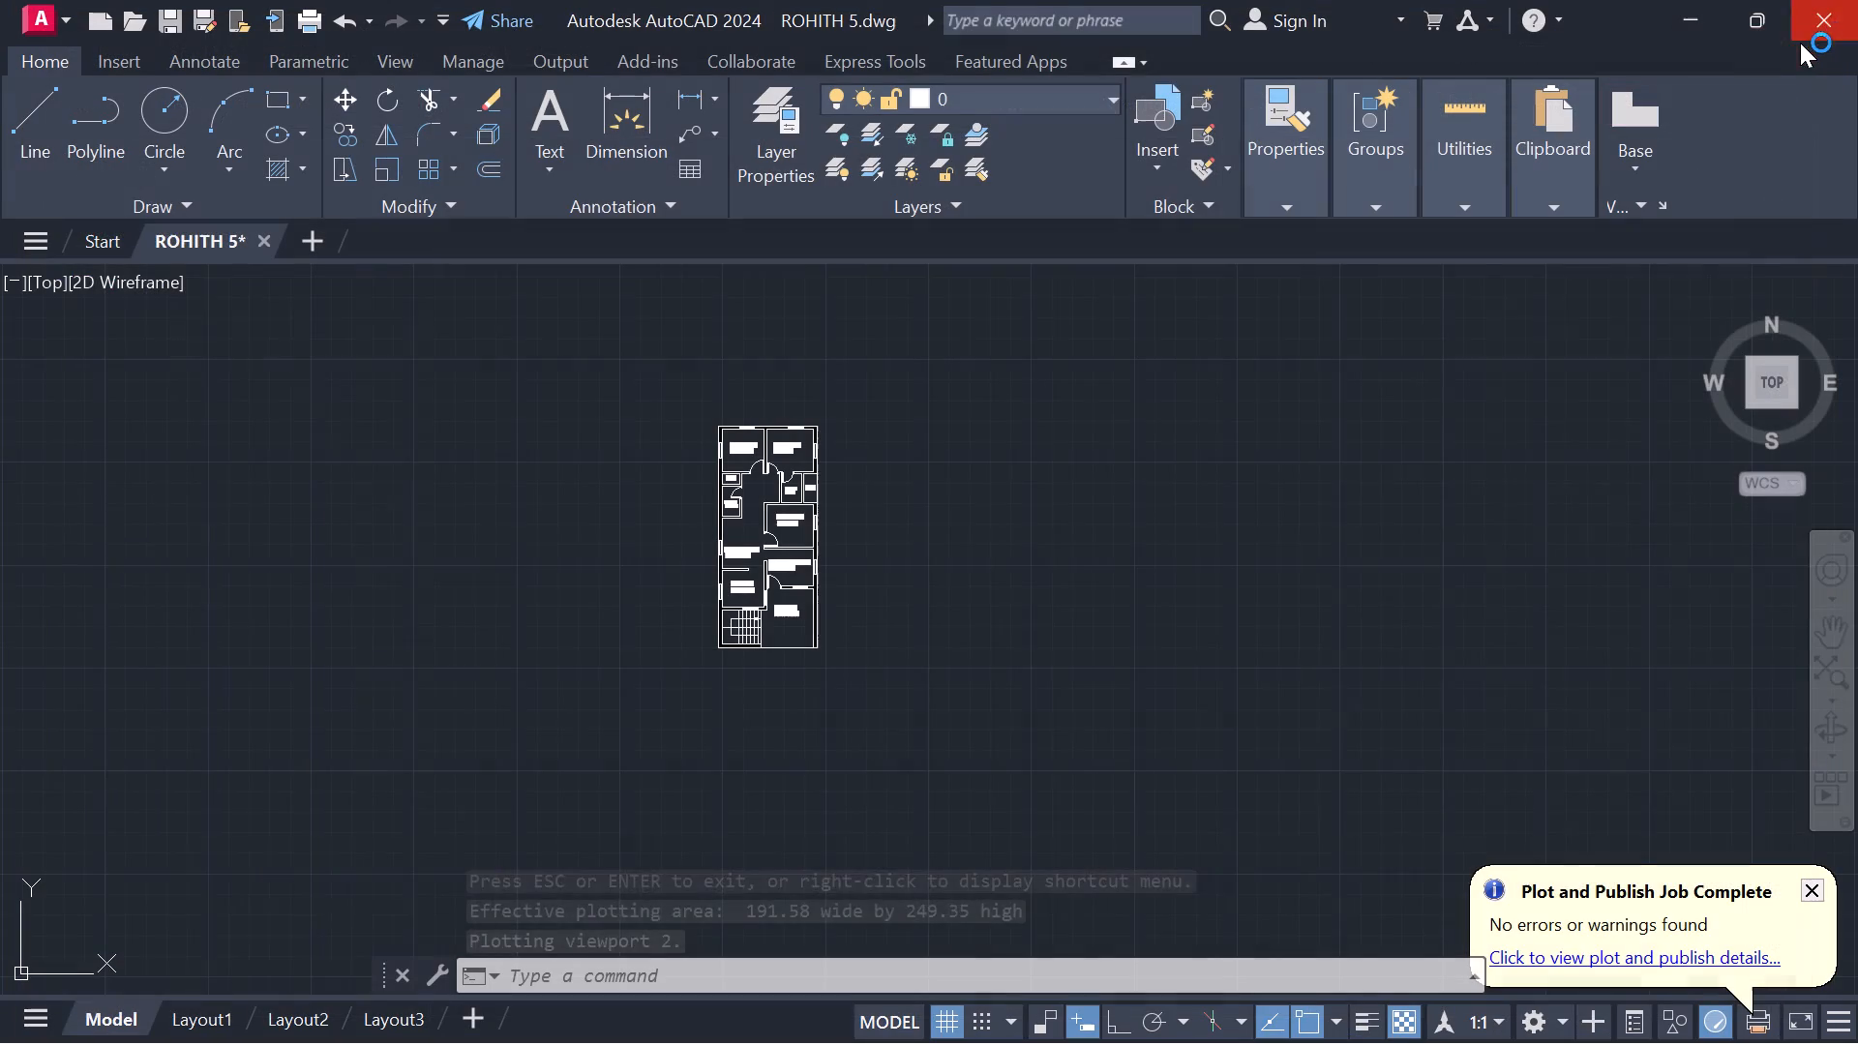